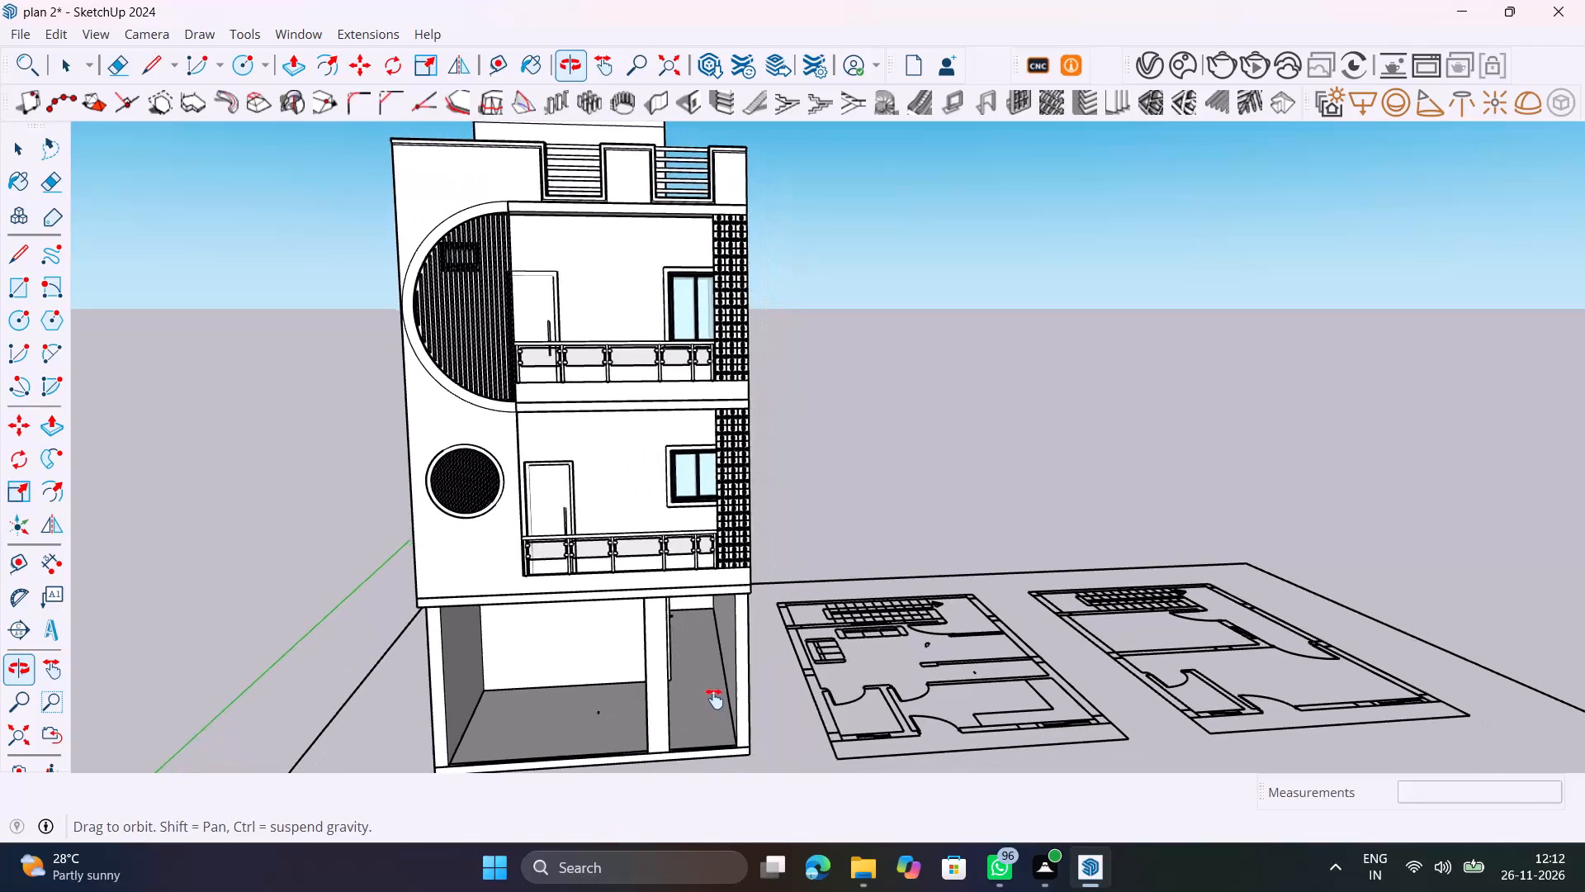
Render the front view of the building with V-Ray and close the frame buffer after checking the image.
scroll(689, 690, down, 1)
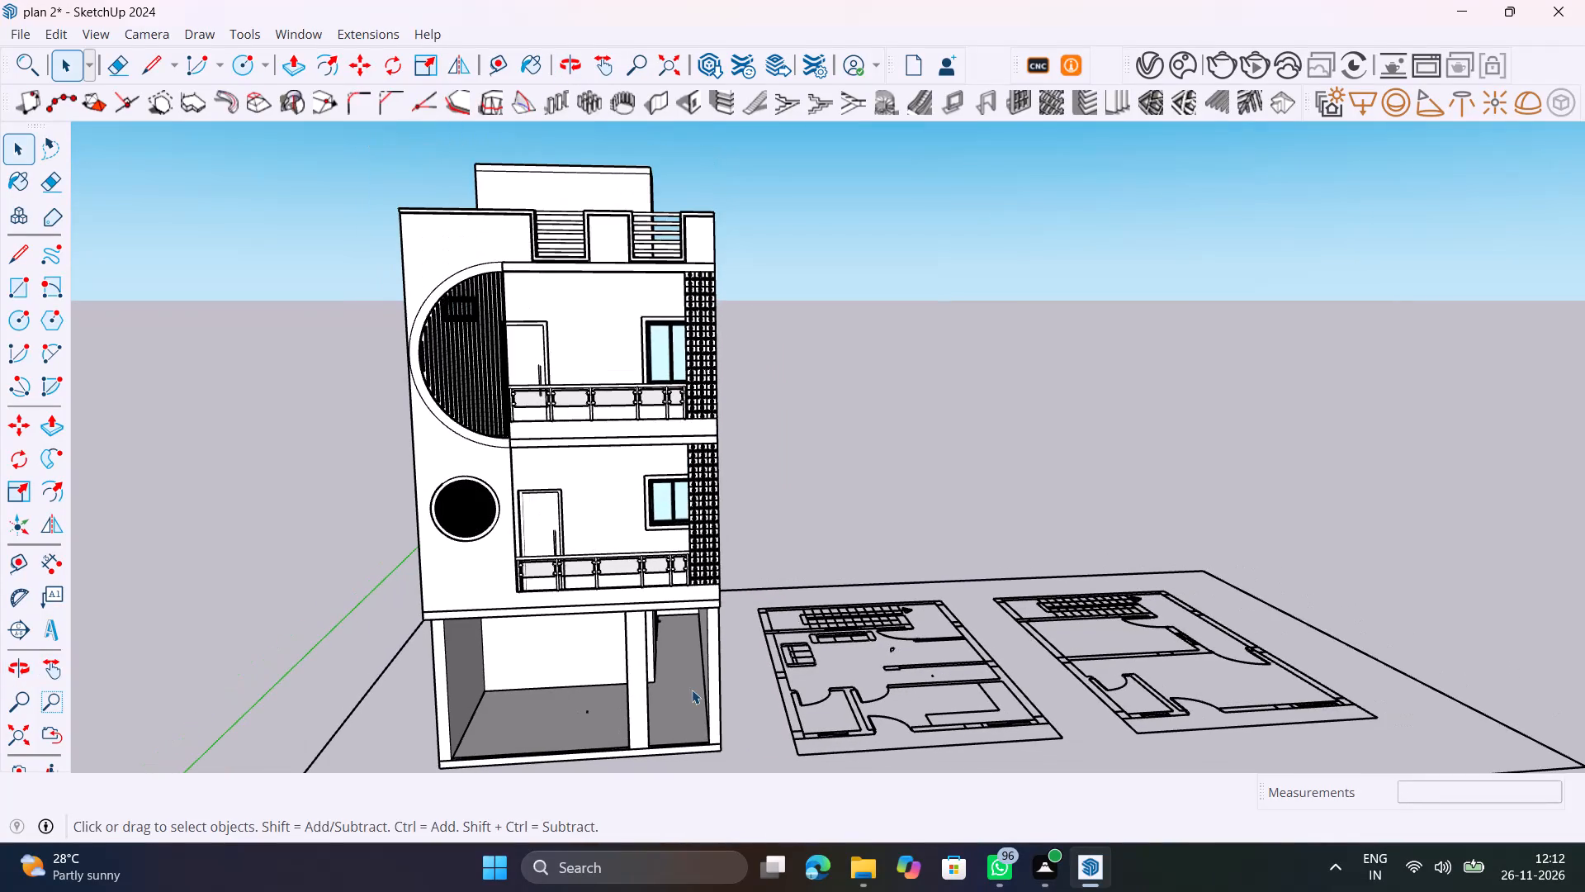
middle_drag(692, 693, 679, 691)
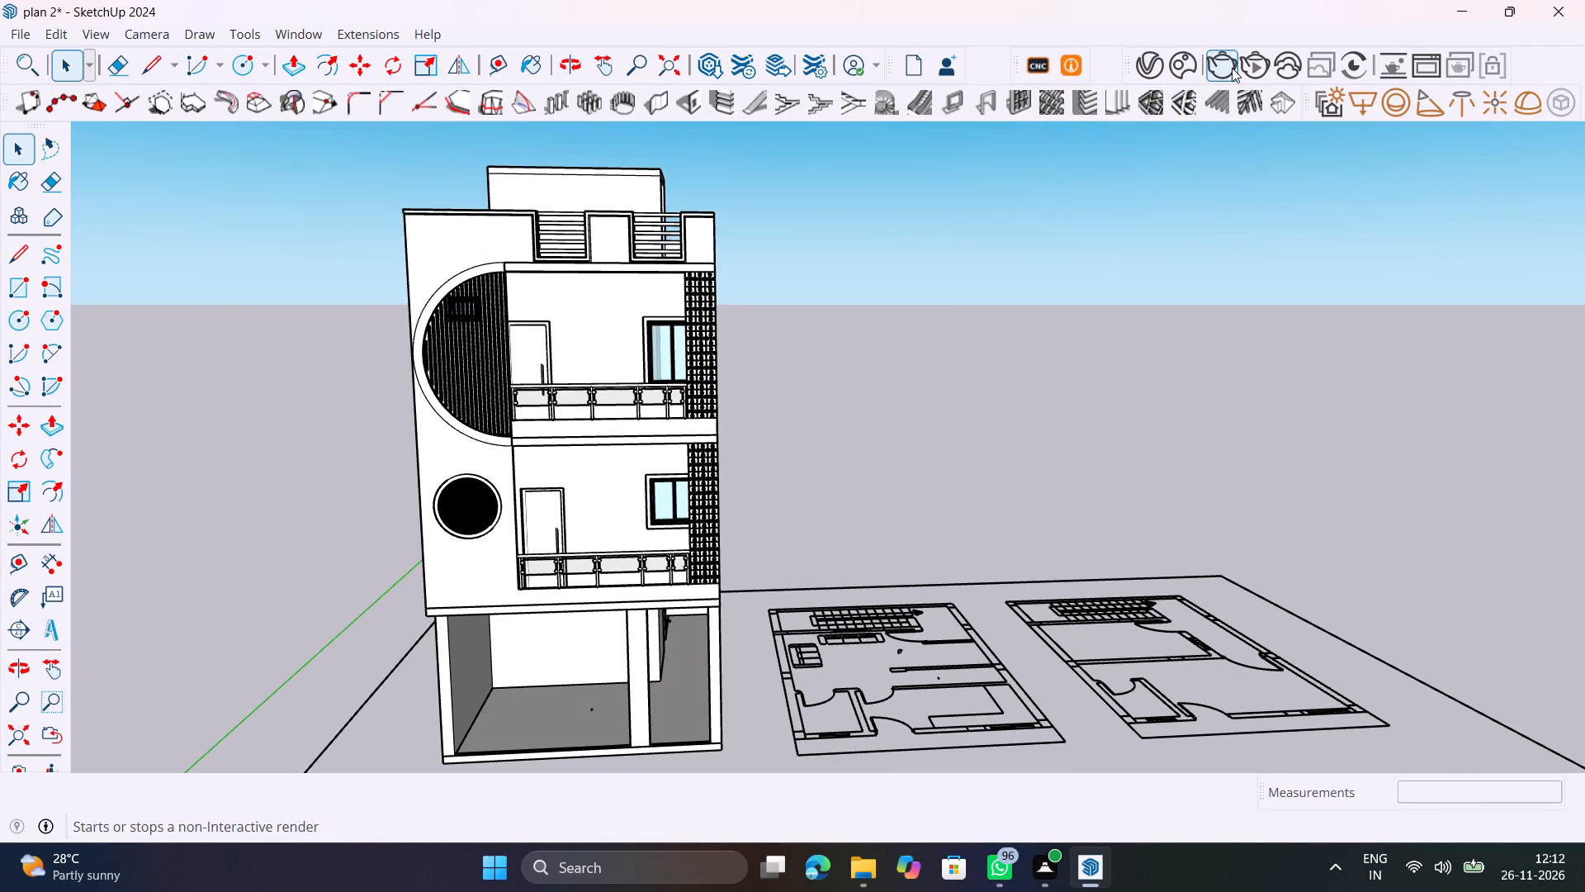
click(1232, 68)
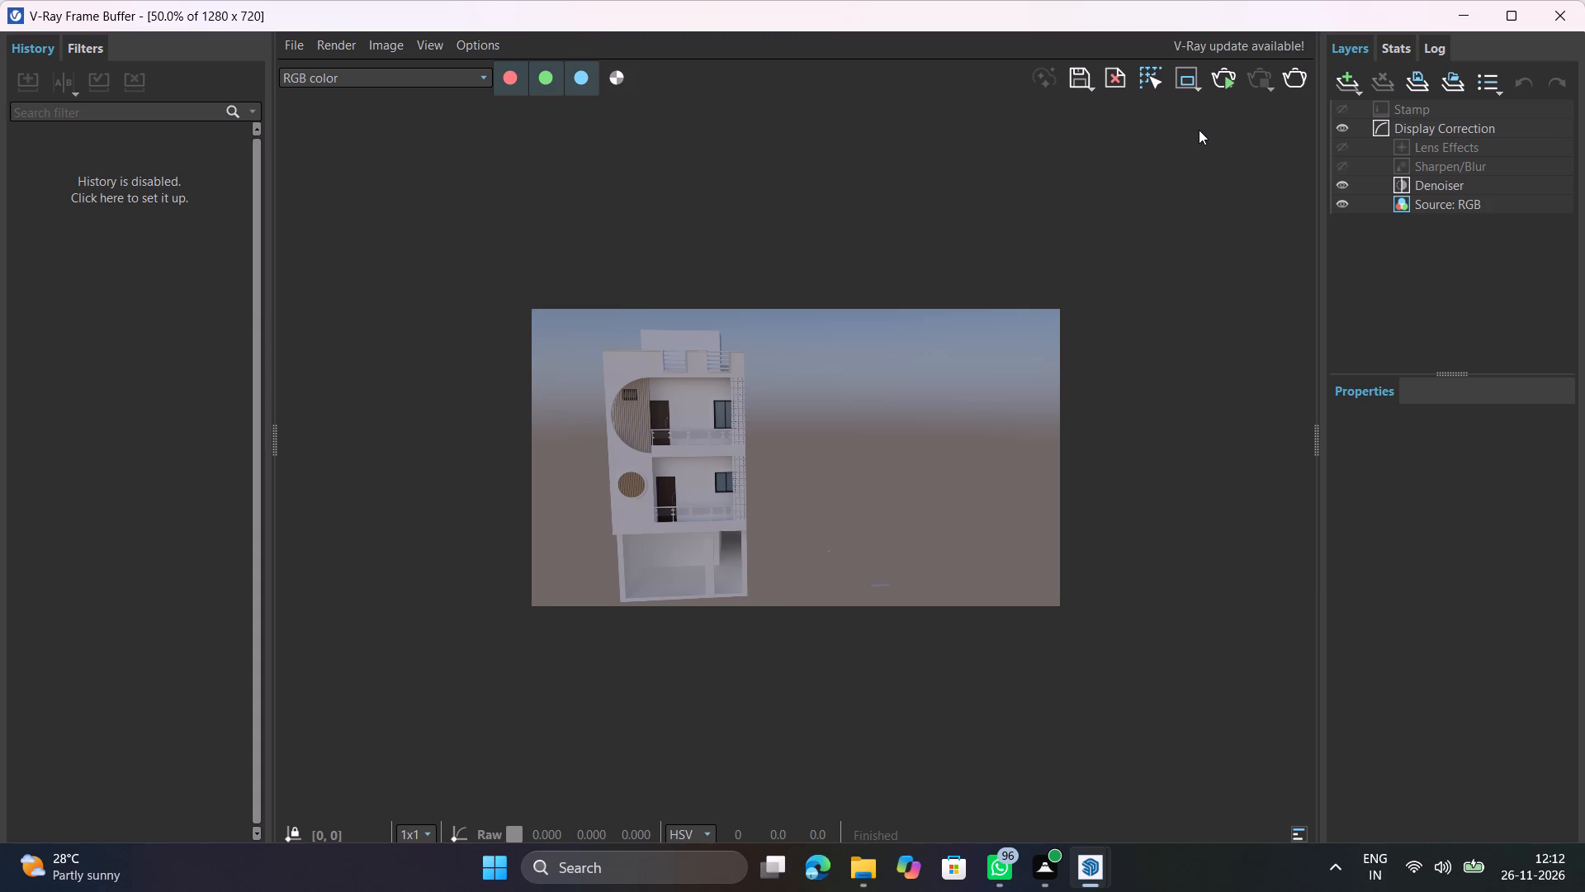
click(1224, 76)
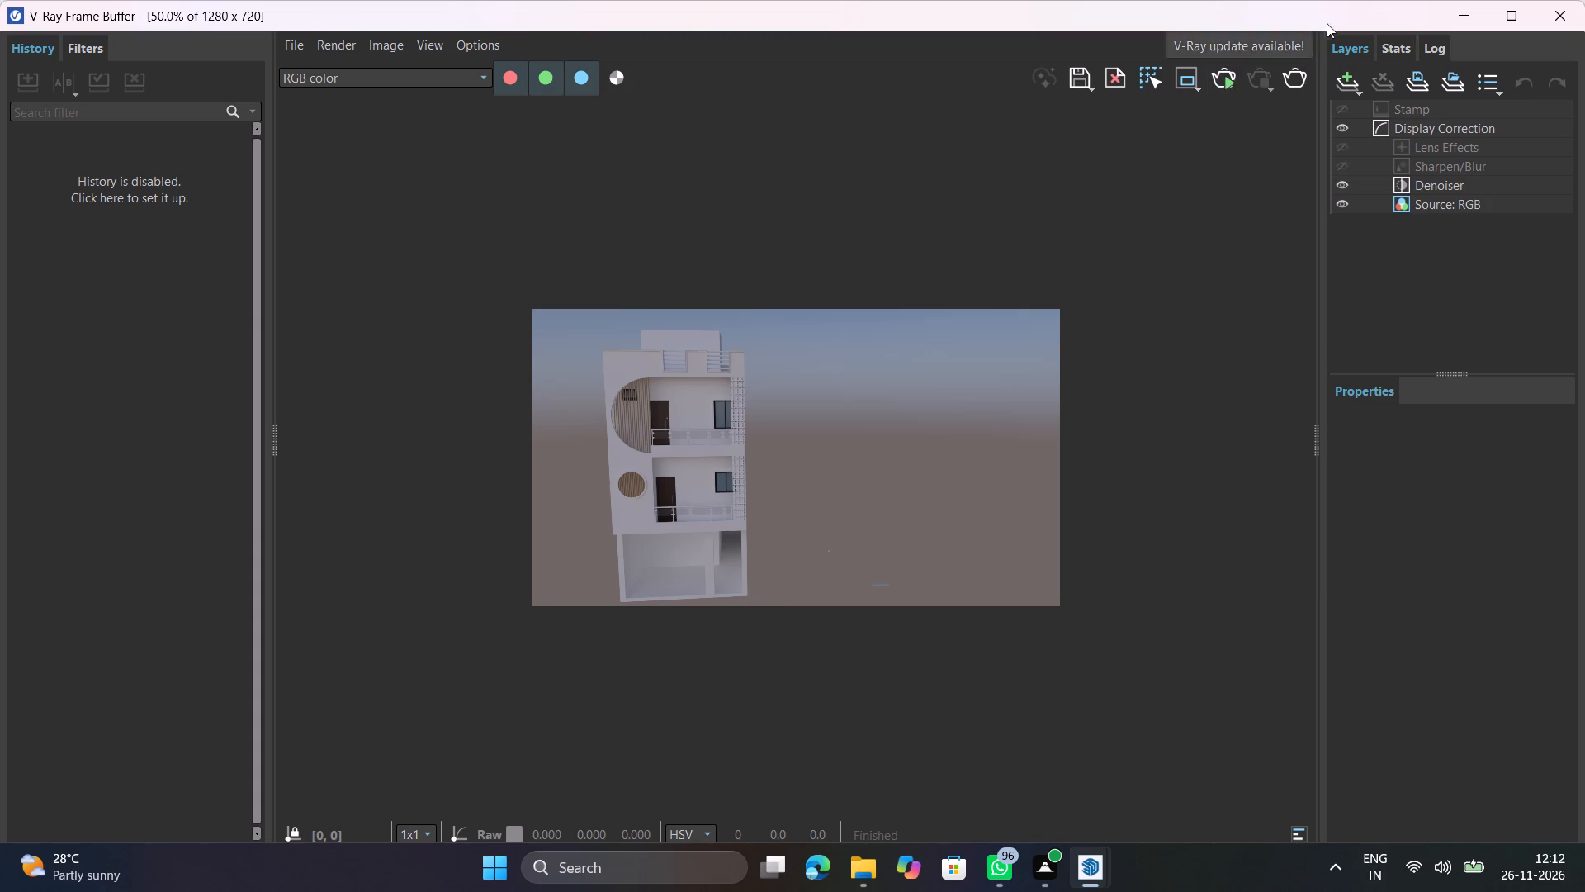
click(1566, 13)
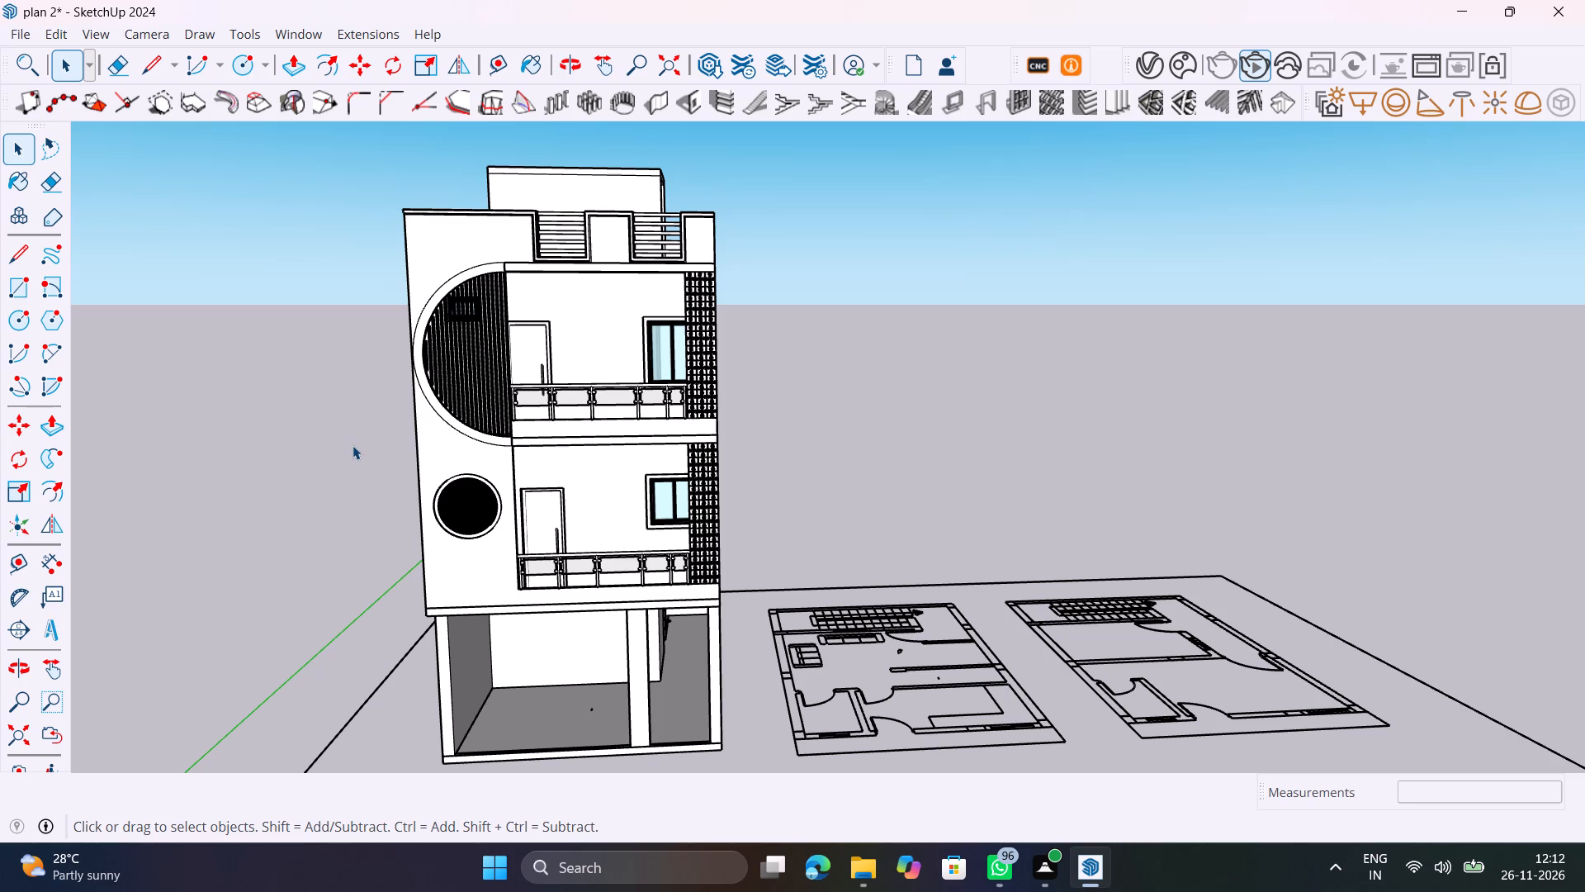
Save the model.
key(ctrl+s)
Examine the building's side wall, upper-floor balconies and corner lattice screens from several angles.
scroll(409, 325, down, 1)
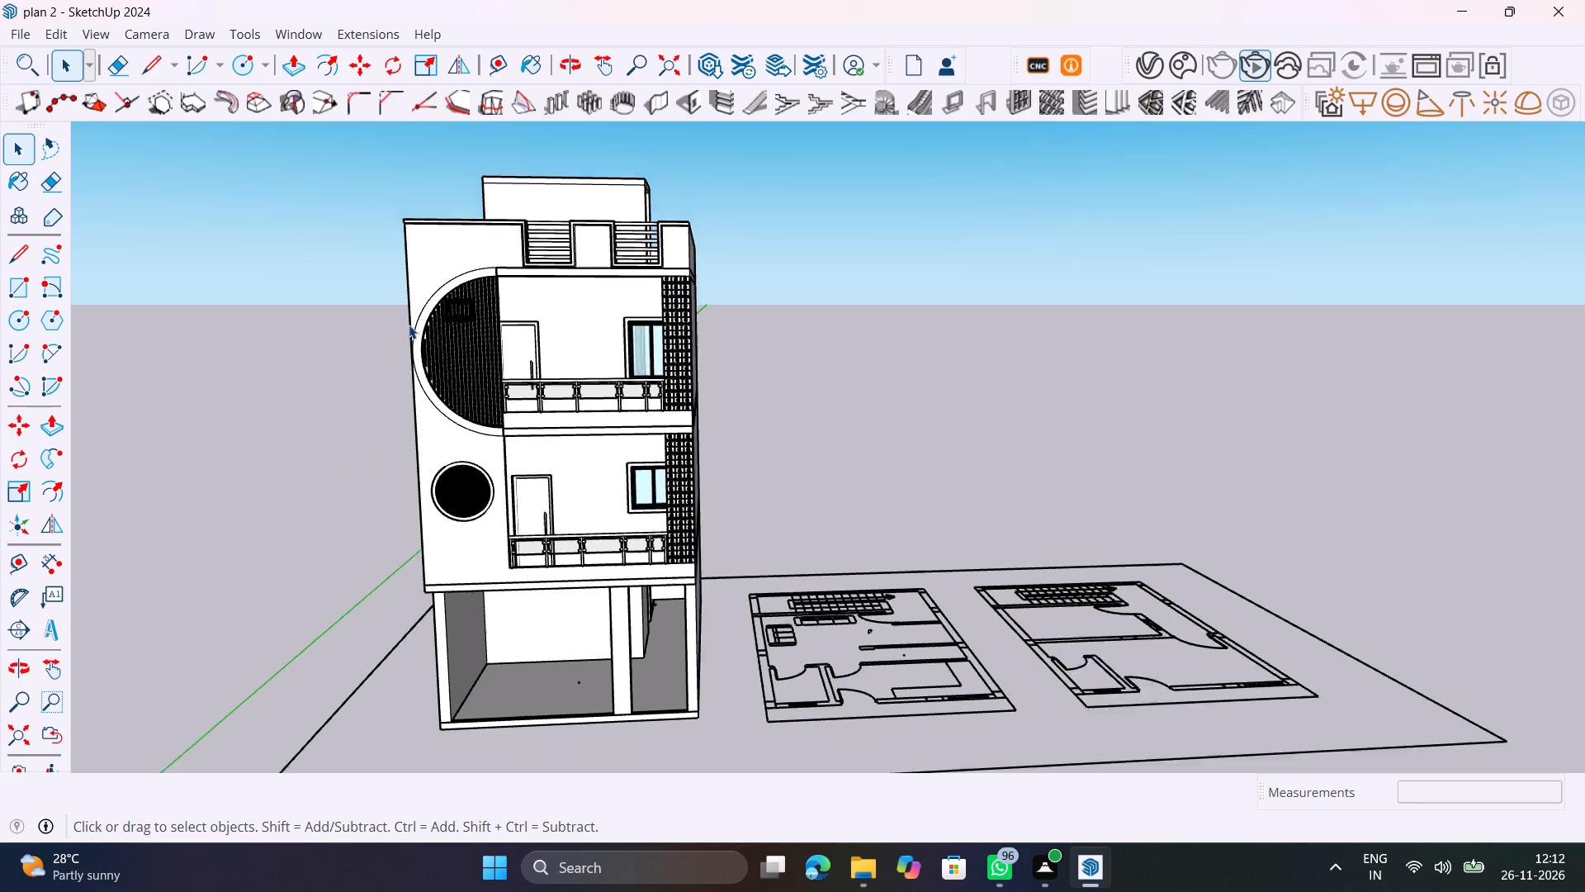
scroll(409, 325, down, 2)
middle_drag(516, 420, 188, 412)
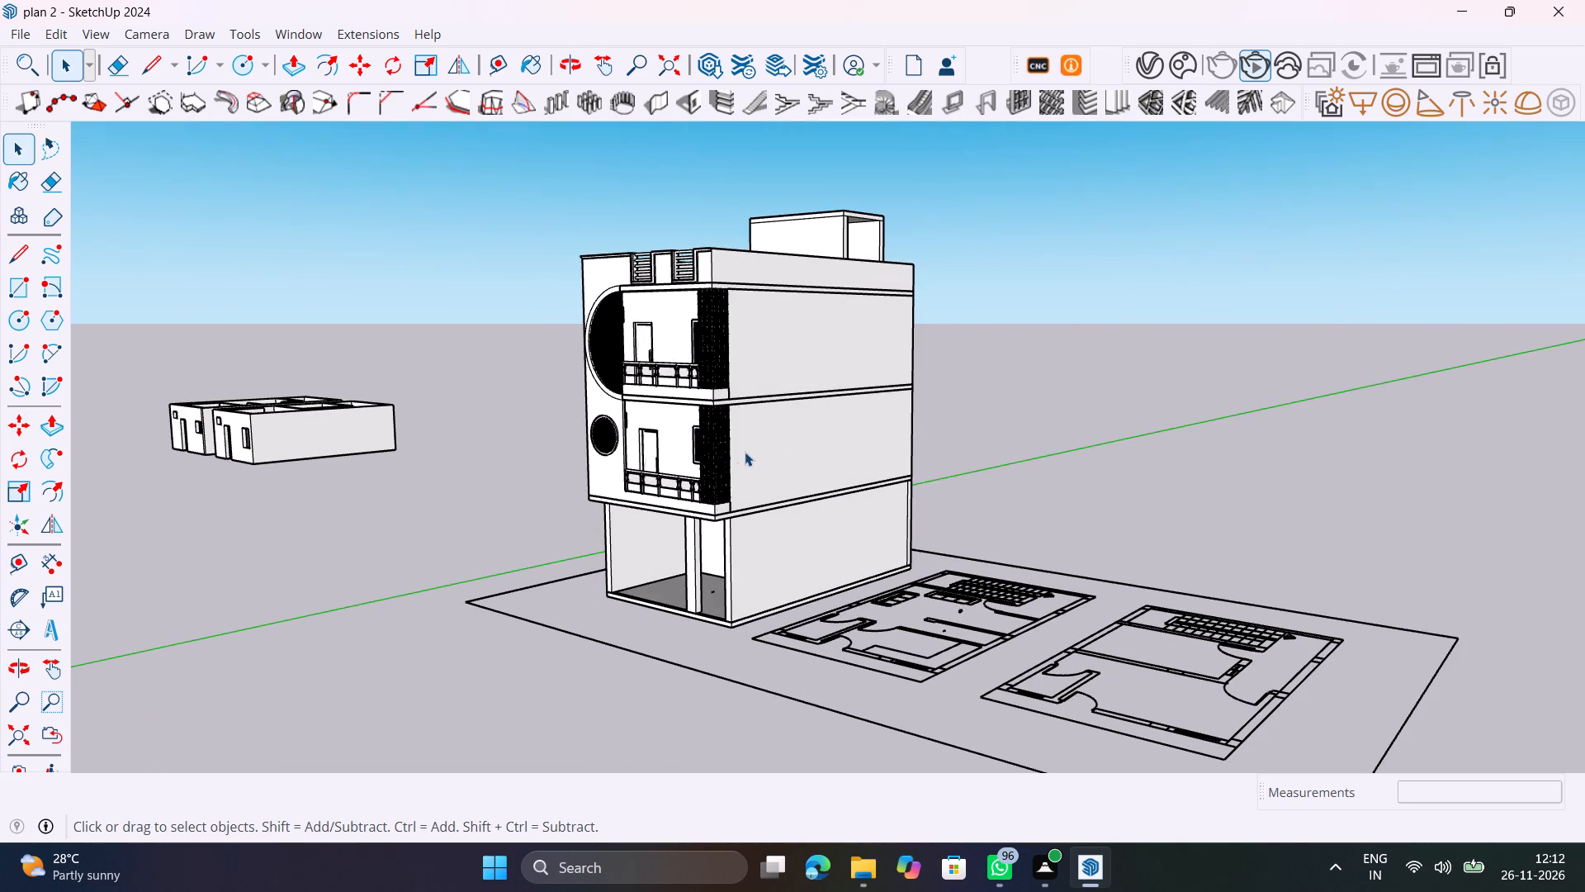
scroll(733, 448, up, 11)
middle_drag(721, 461, 631, 516)
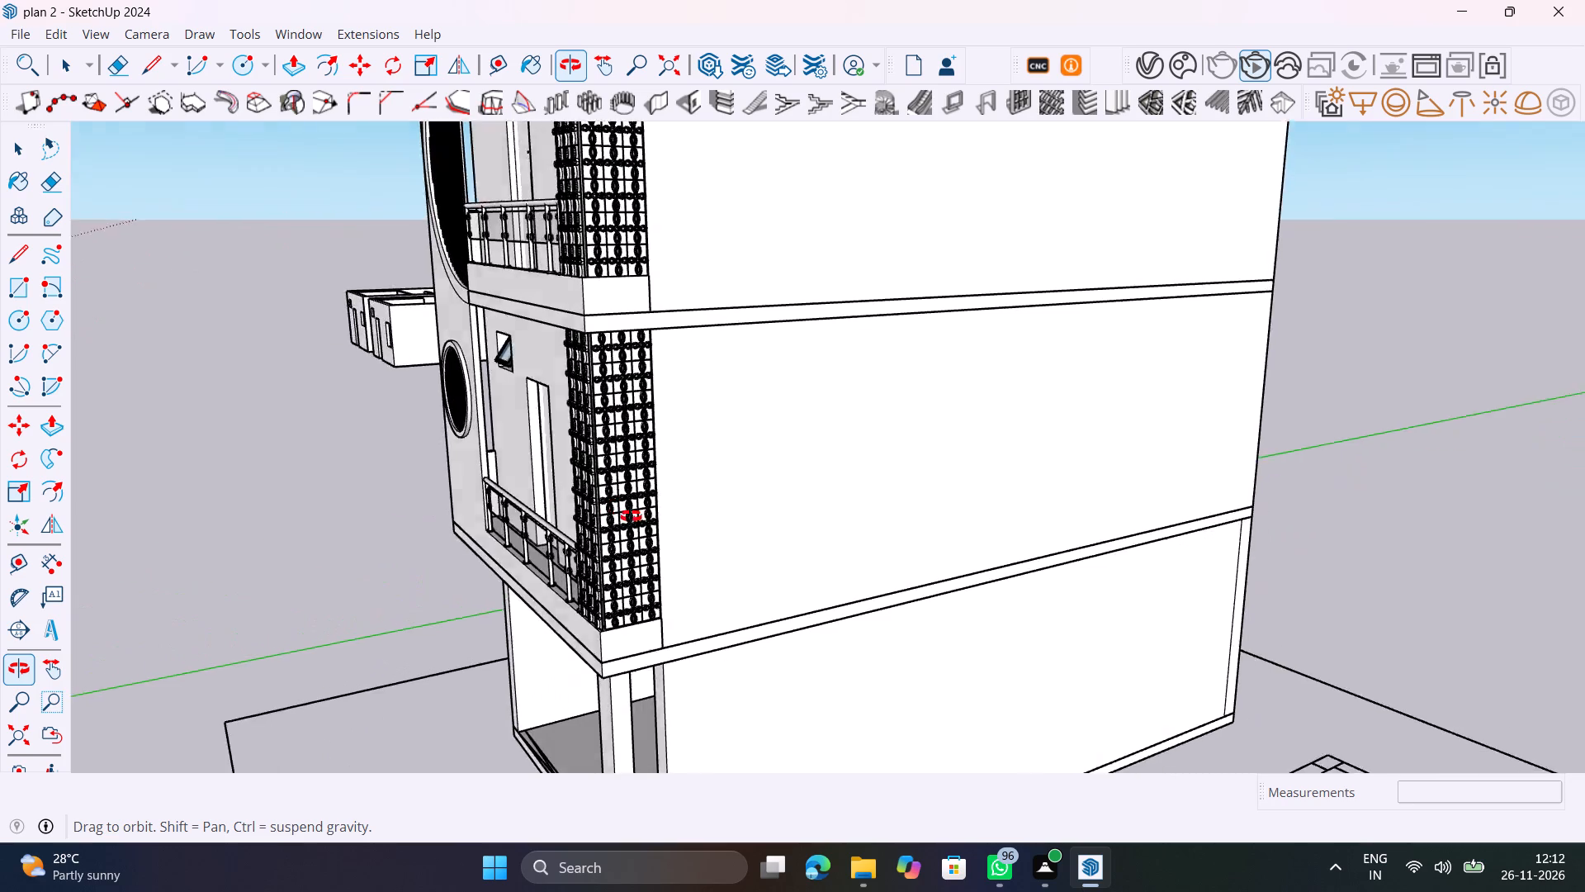
middle_drag(631, 516, 841, 527)
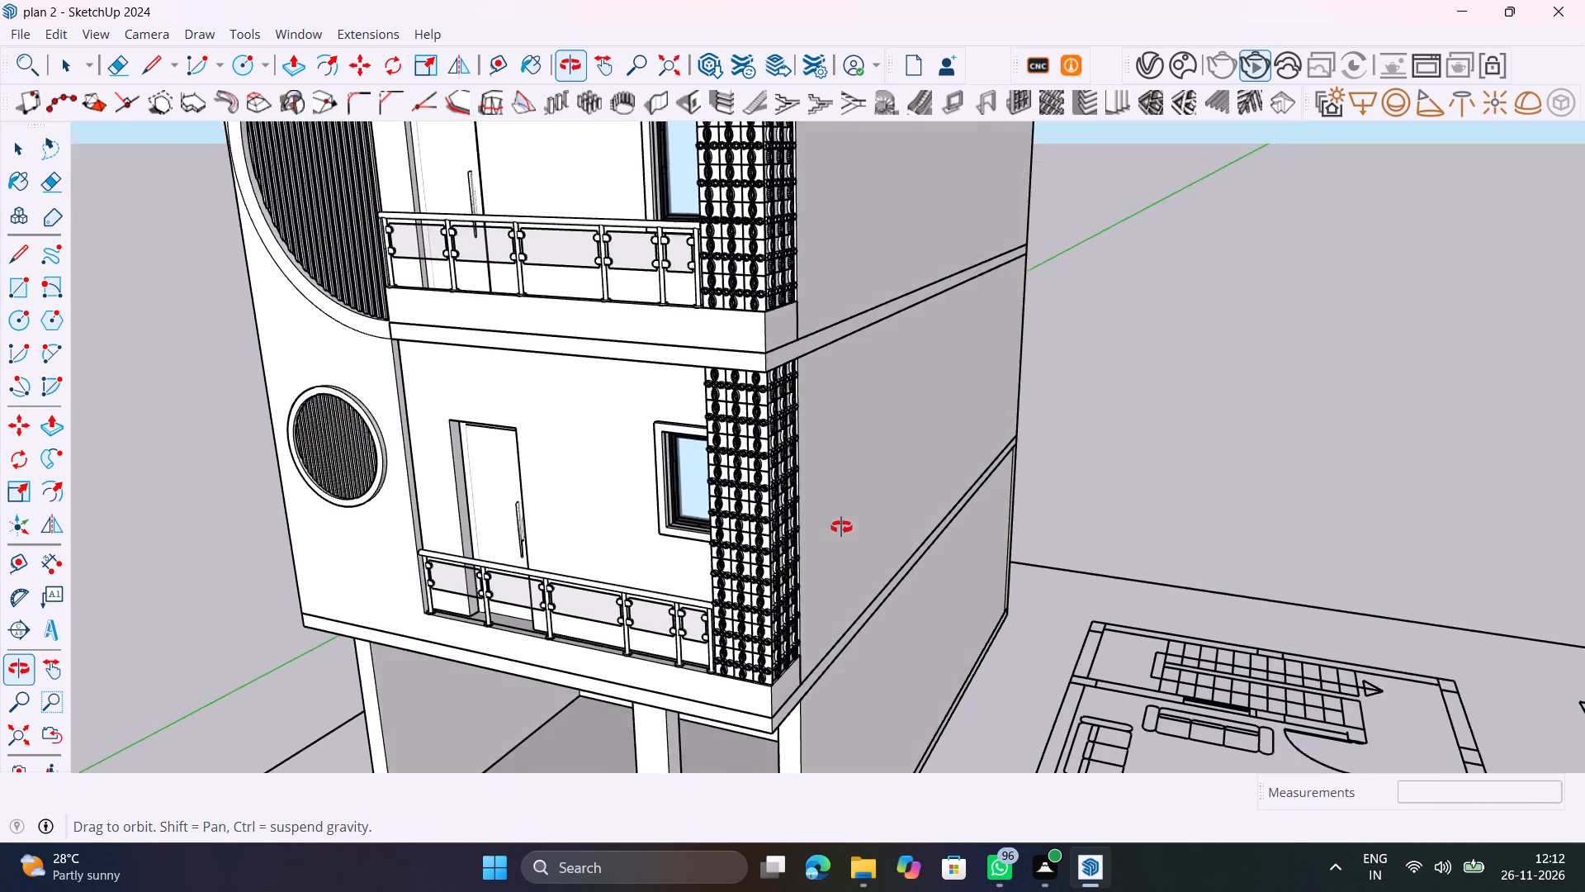
middle_drag(841, 527, 841, 524)
scroll(832, 529, down, 5)
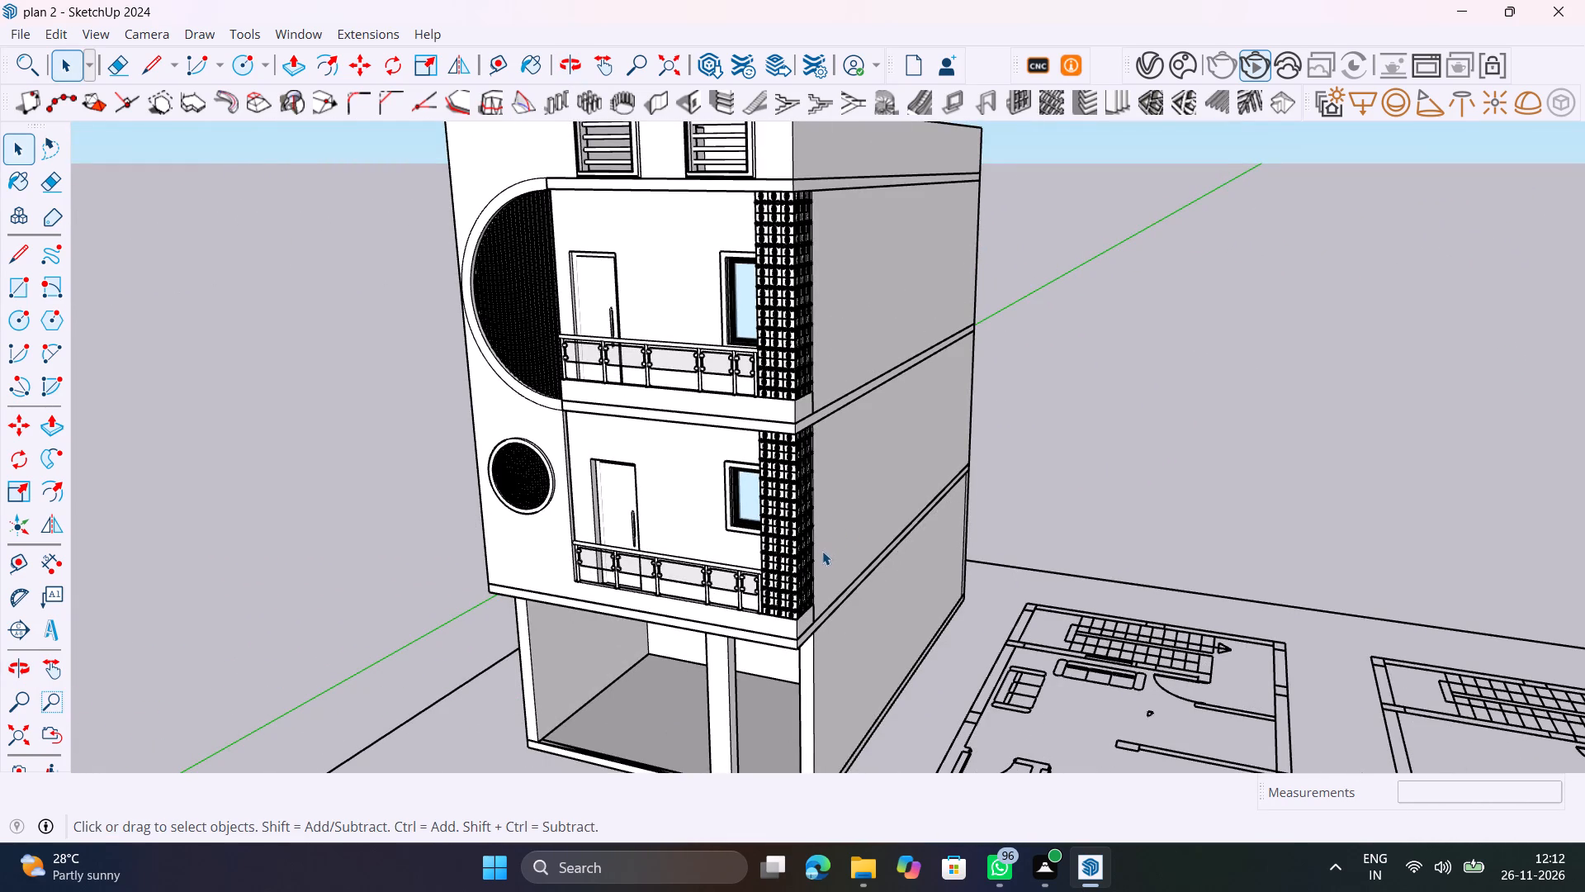
scroll(823, 551, down, 2)
Examine the open ground-floor front, including its floor edge and the column between the two openings.
middle_drag(828, 559, 872, 379)
middle_drag(772, 523, 821, 595)
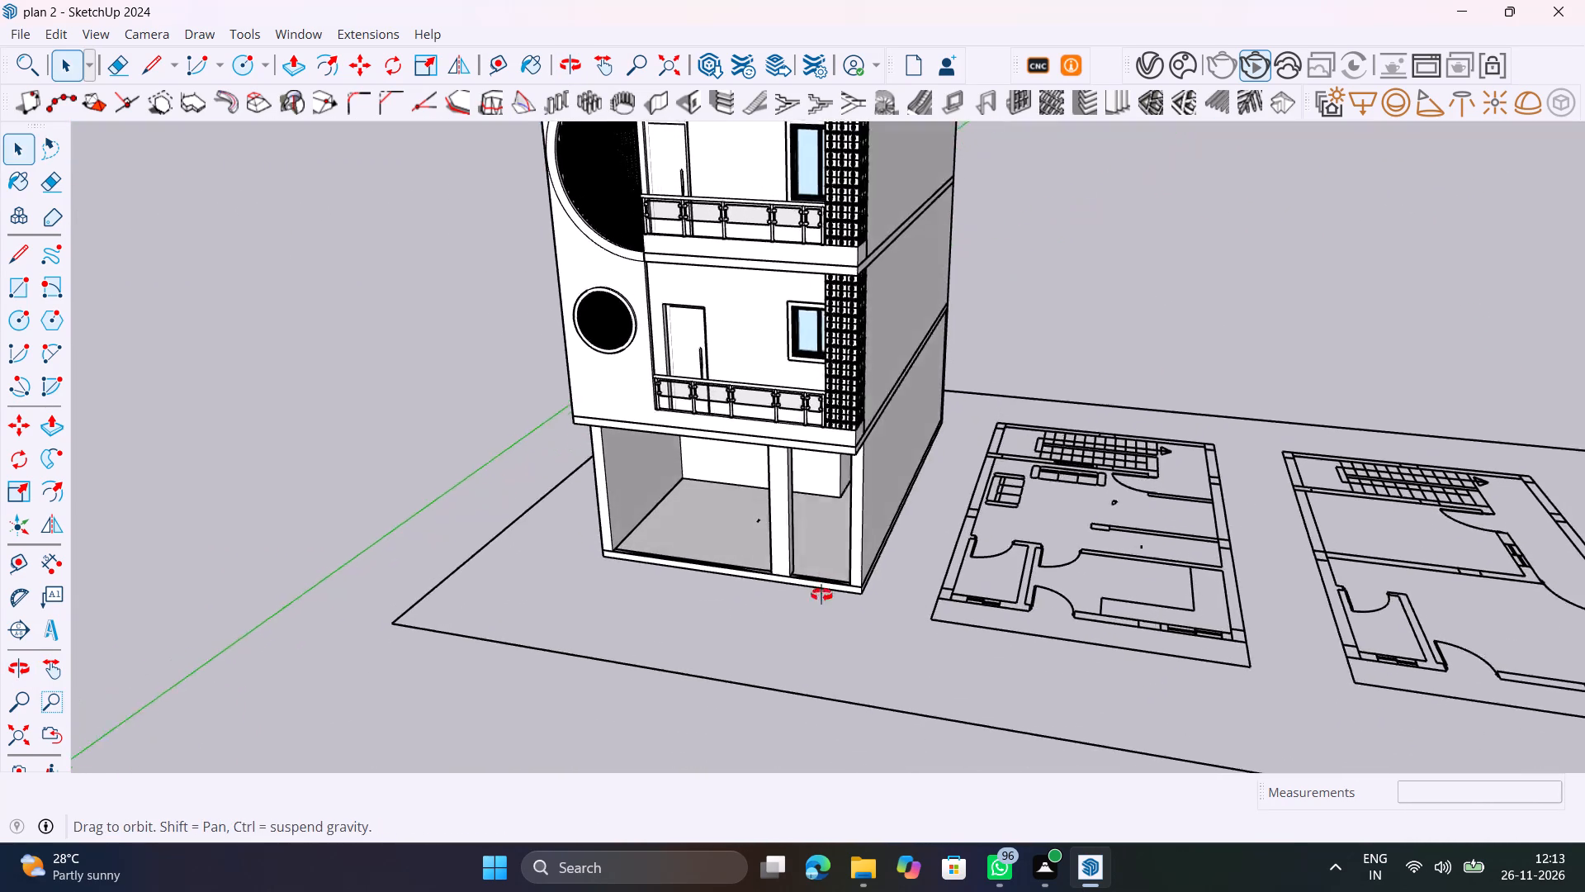
middle_drag(821, 595, 816, 681)
scroll(687, 548, up, 12)
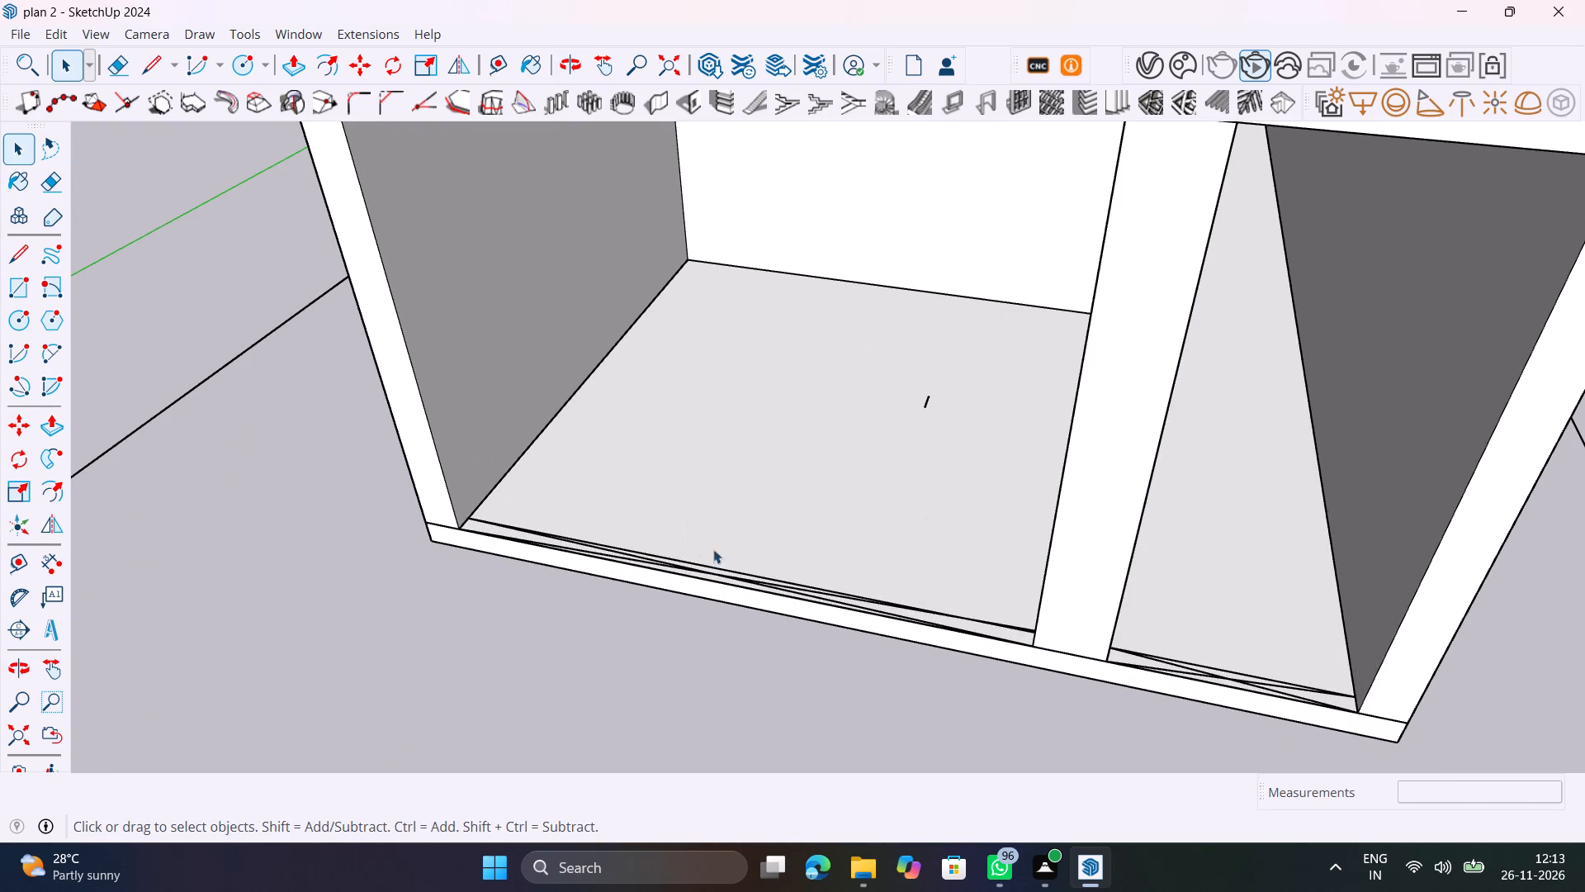
middle_drag(731, 562, 840, 612)
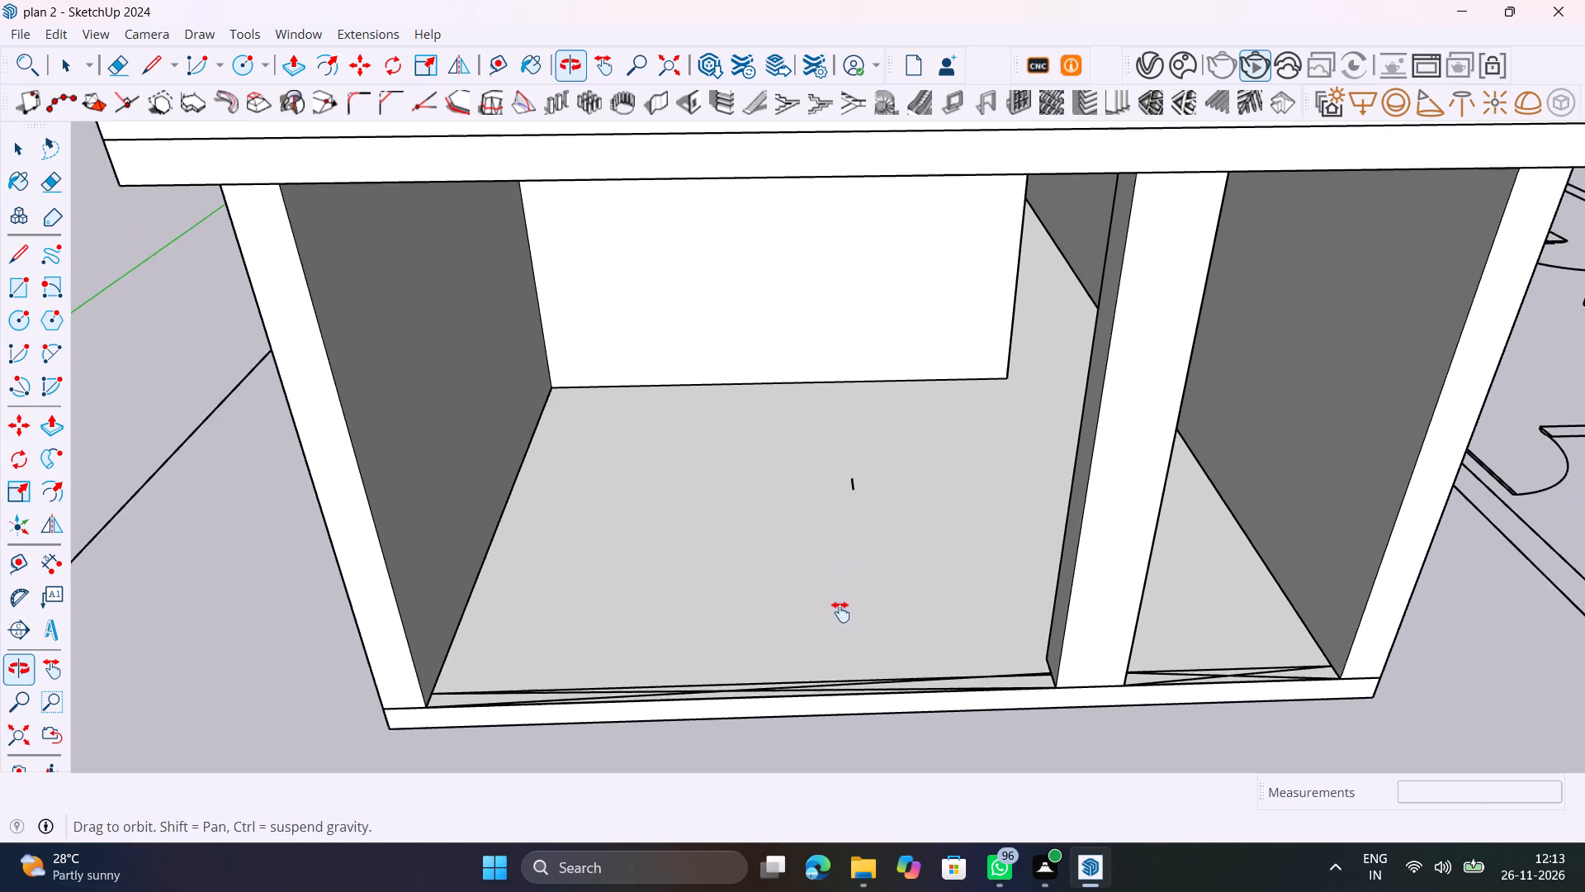
middle_drag(840, 612, 787, 600)
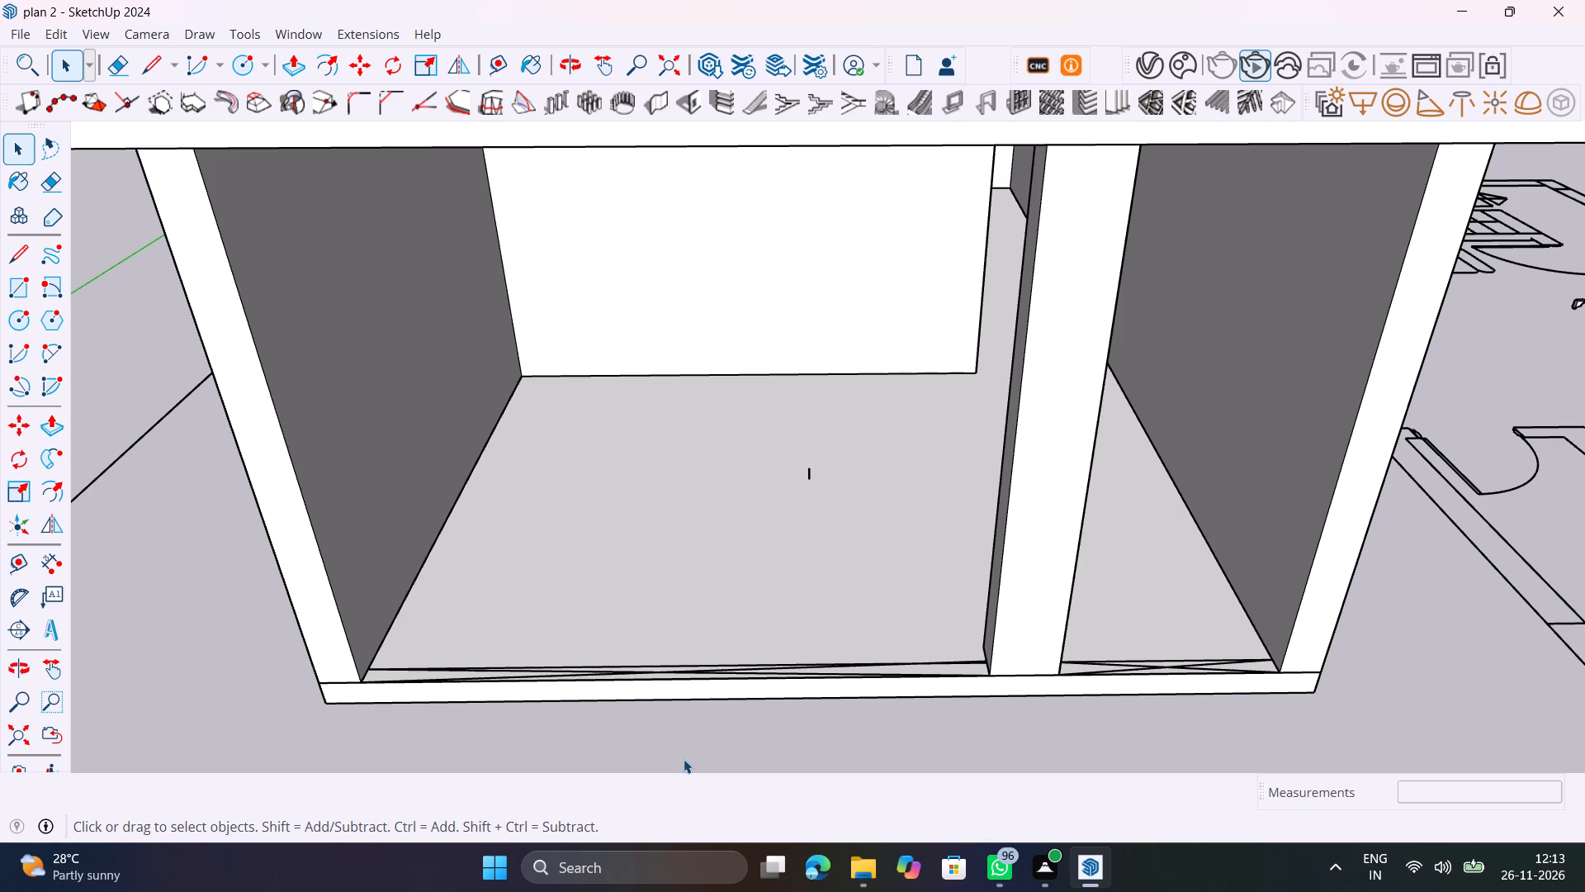
middle_drag(703, 751, 634, 700)
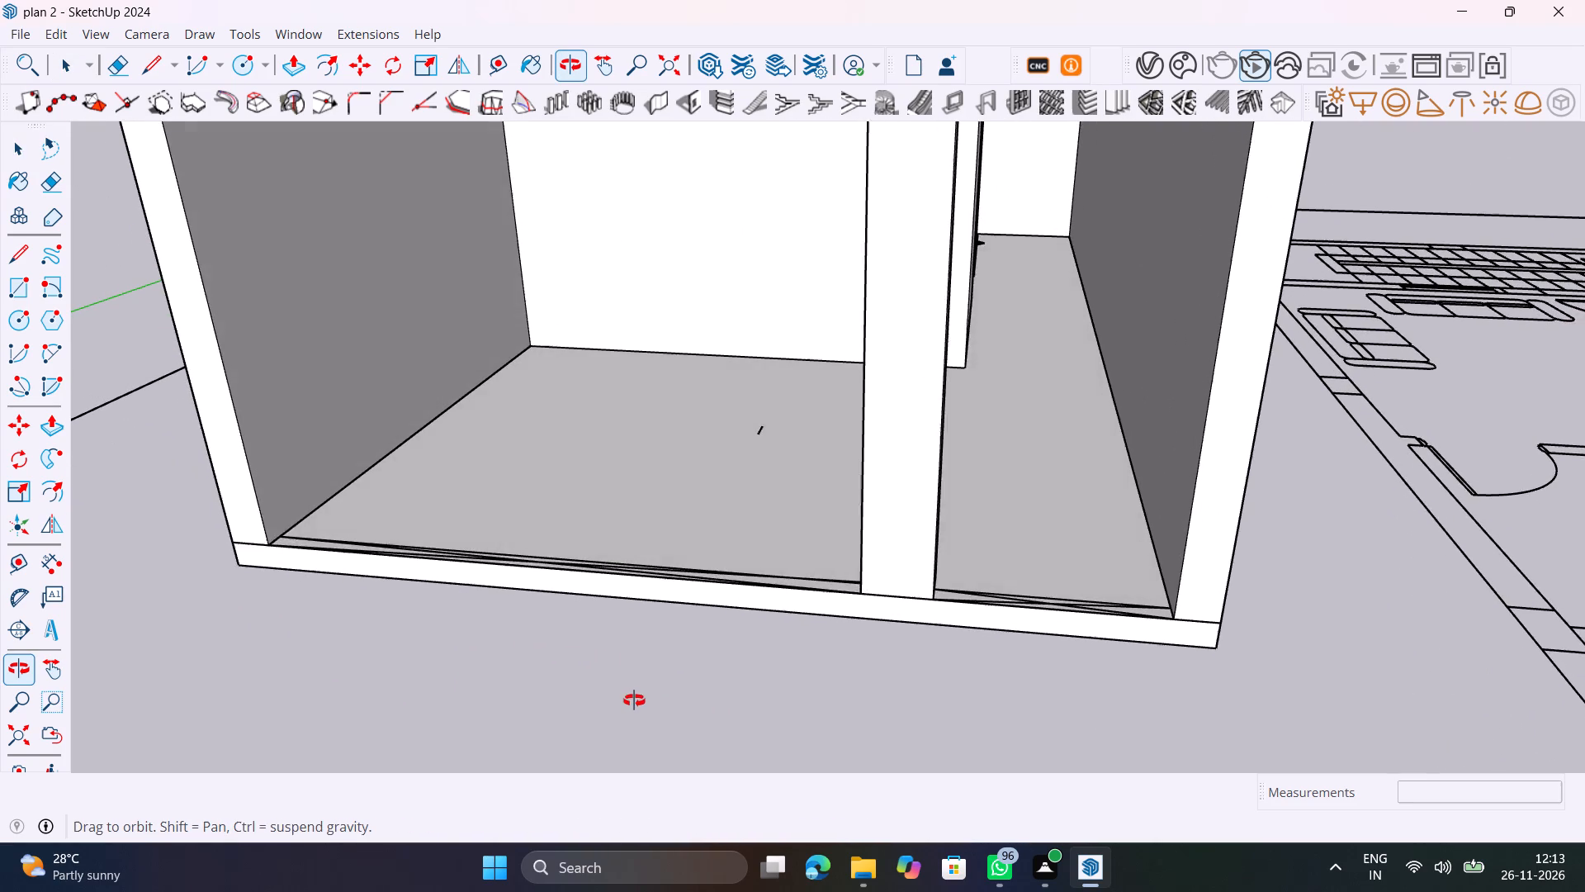
middle_drag(634, 700, 636, 702)
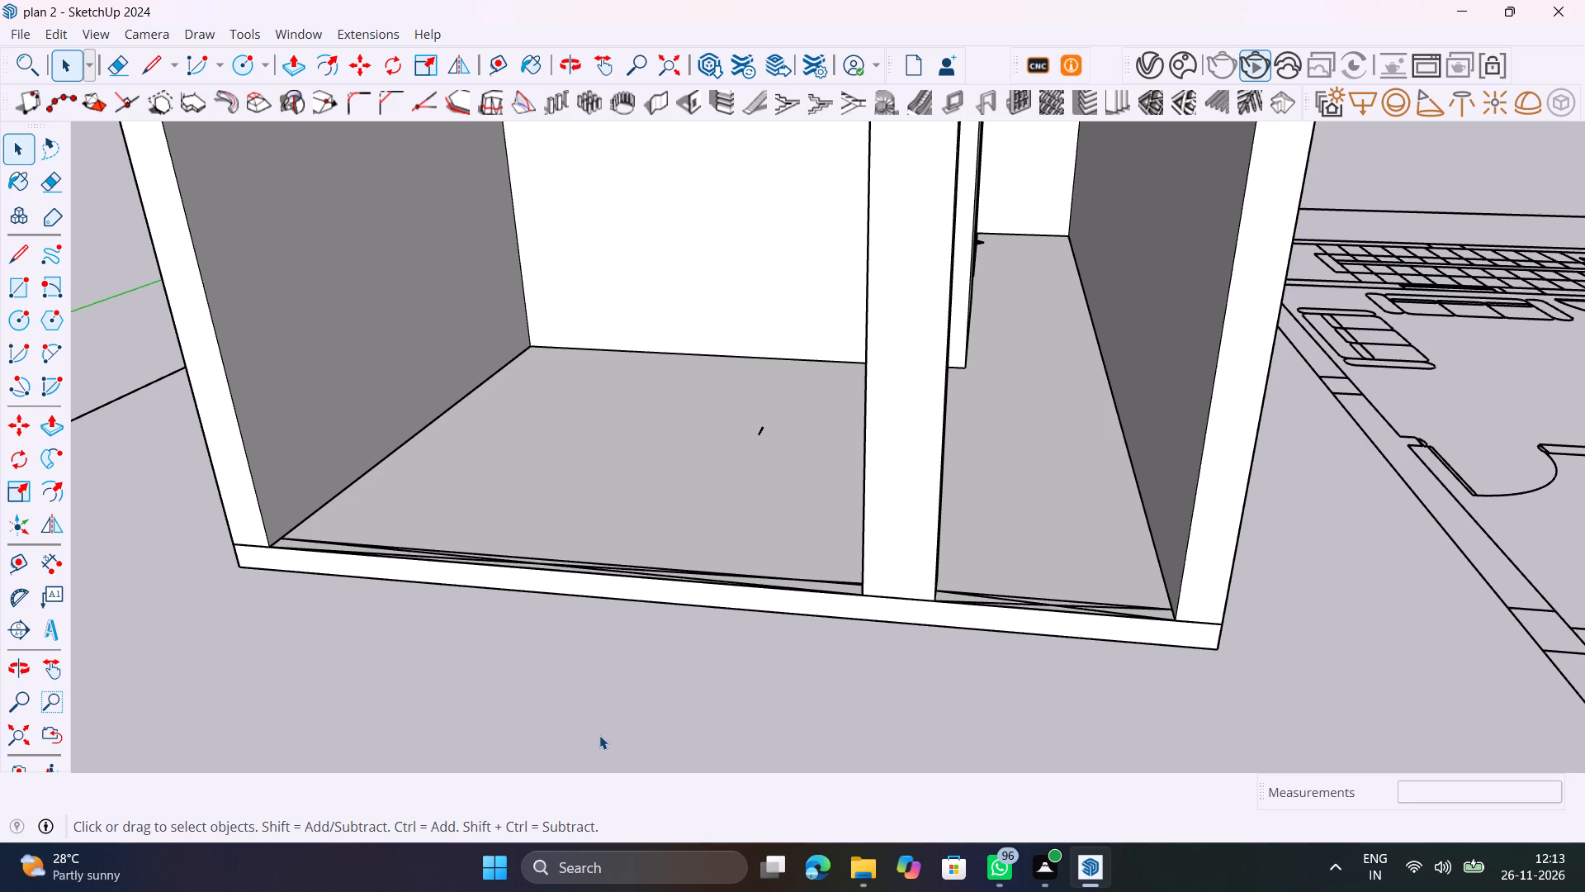
shift+middle_drag(688, 695, 519, 785)
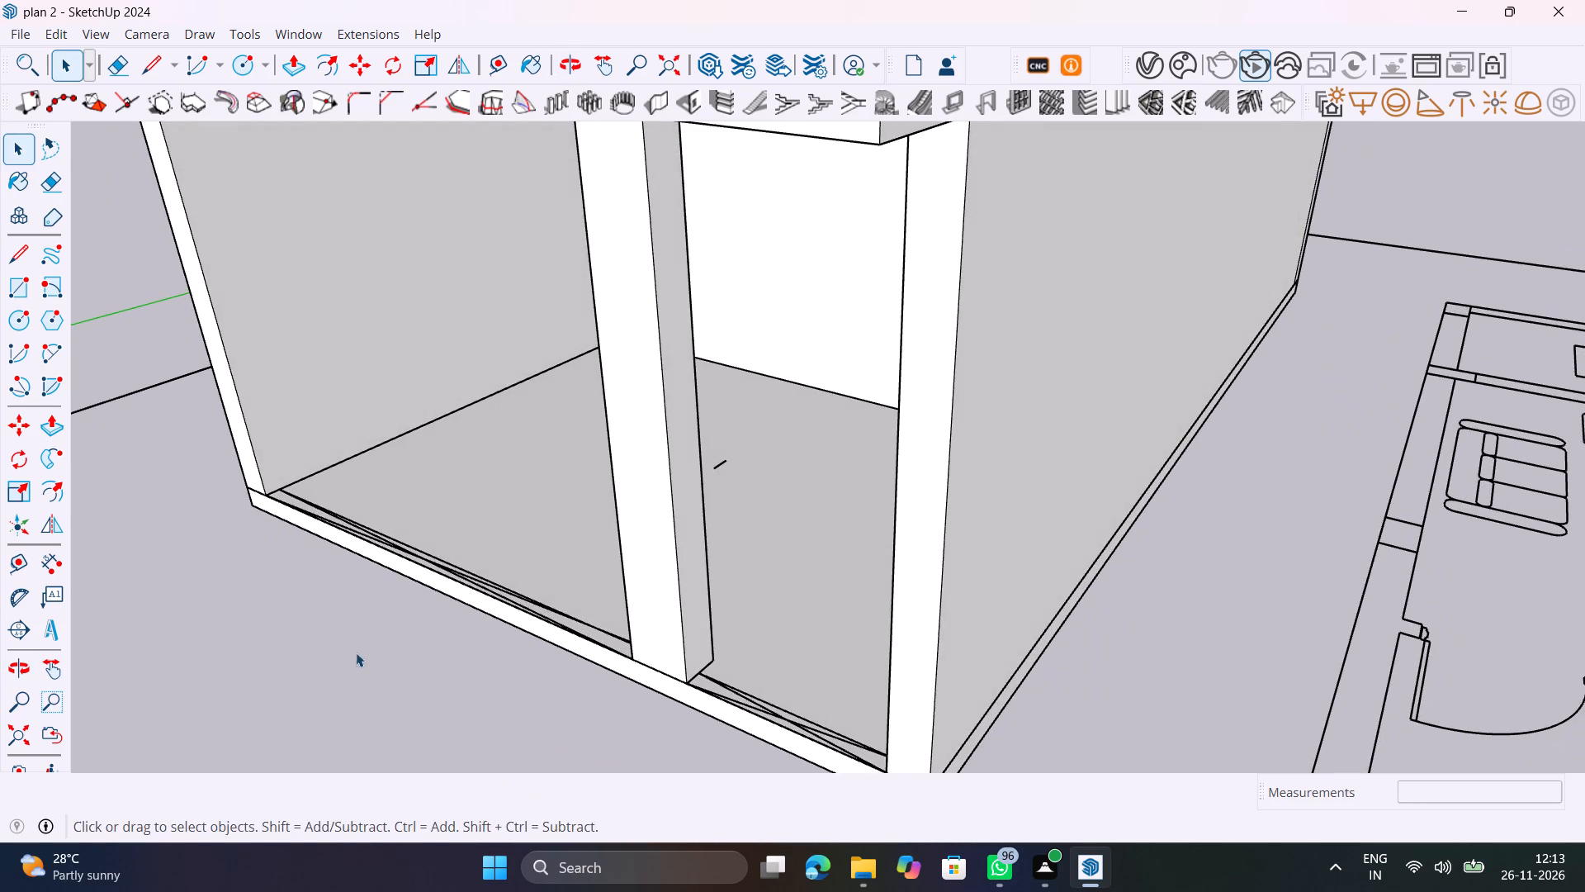
shift+middle_drag(364, 638, 503, 654)
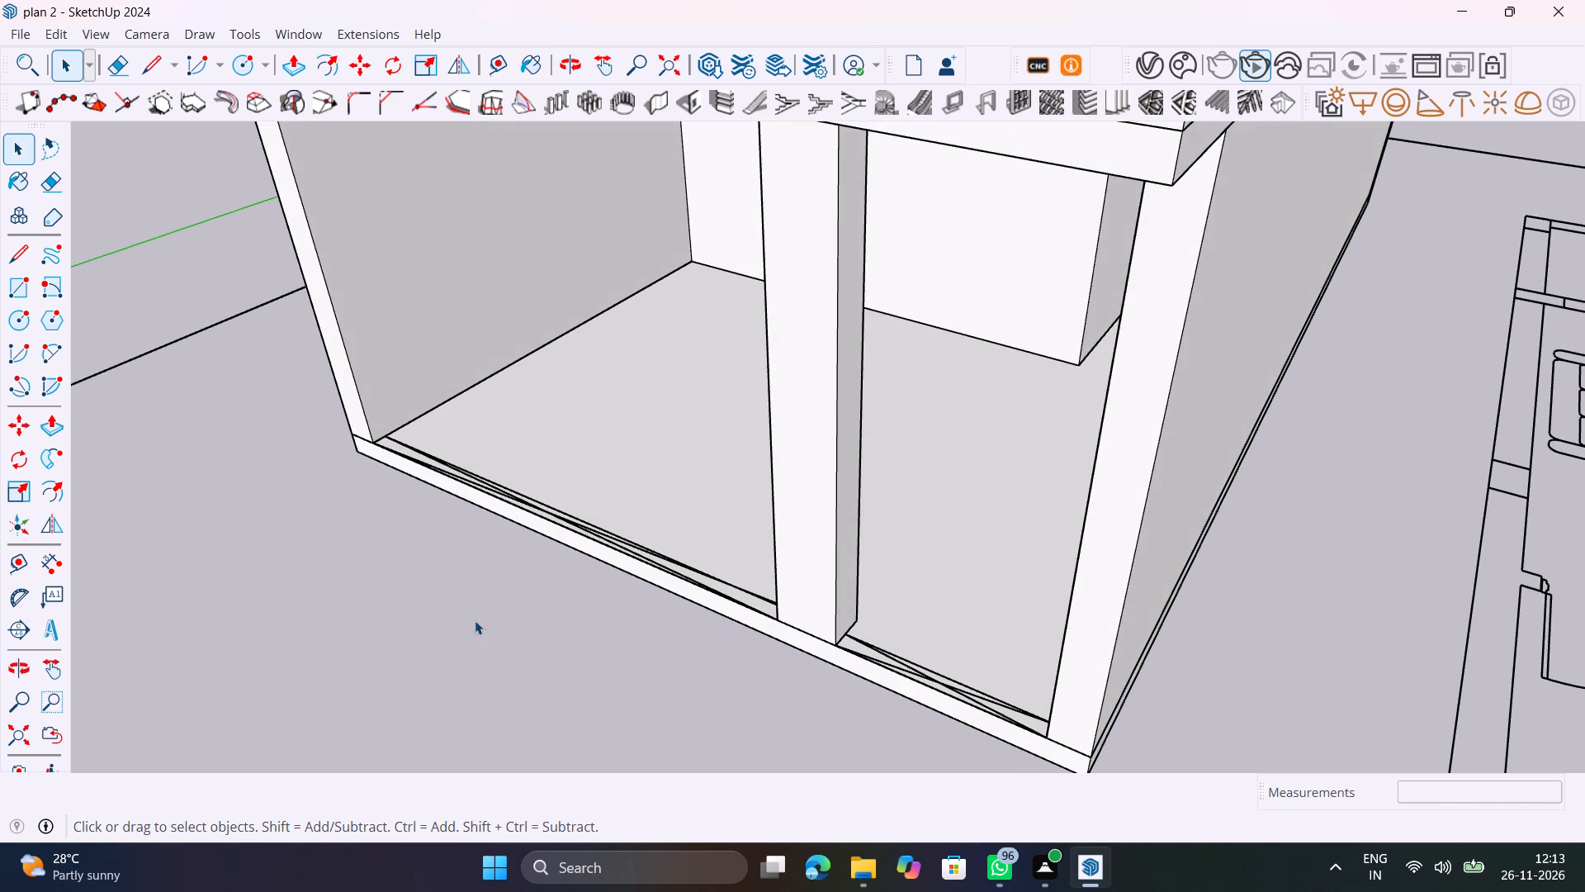
Search the downloaded assets in the Chaos Cosmos library for gate.
click(1182, 65)
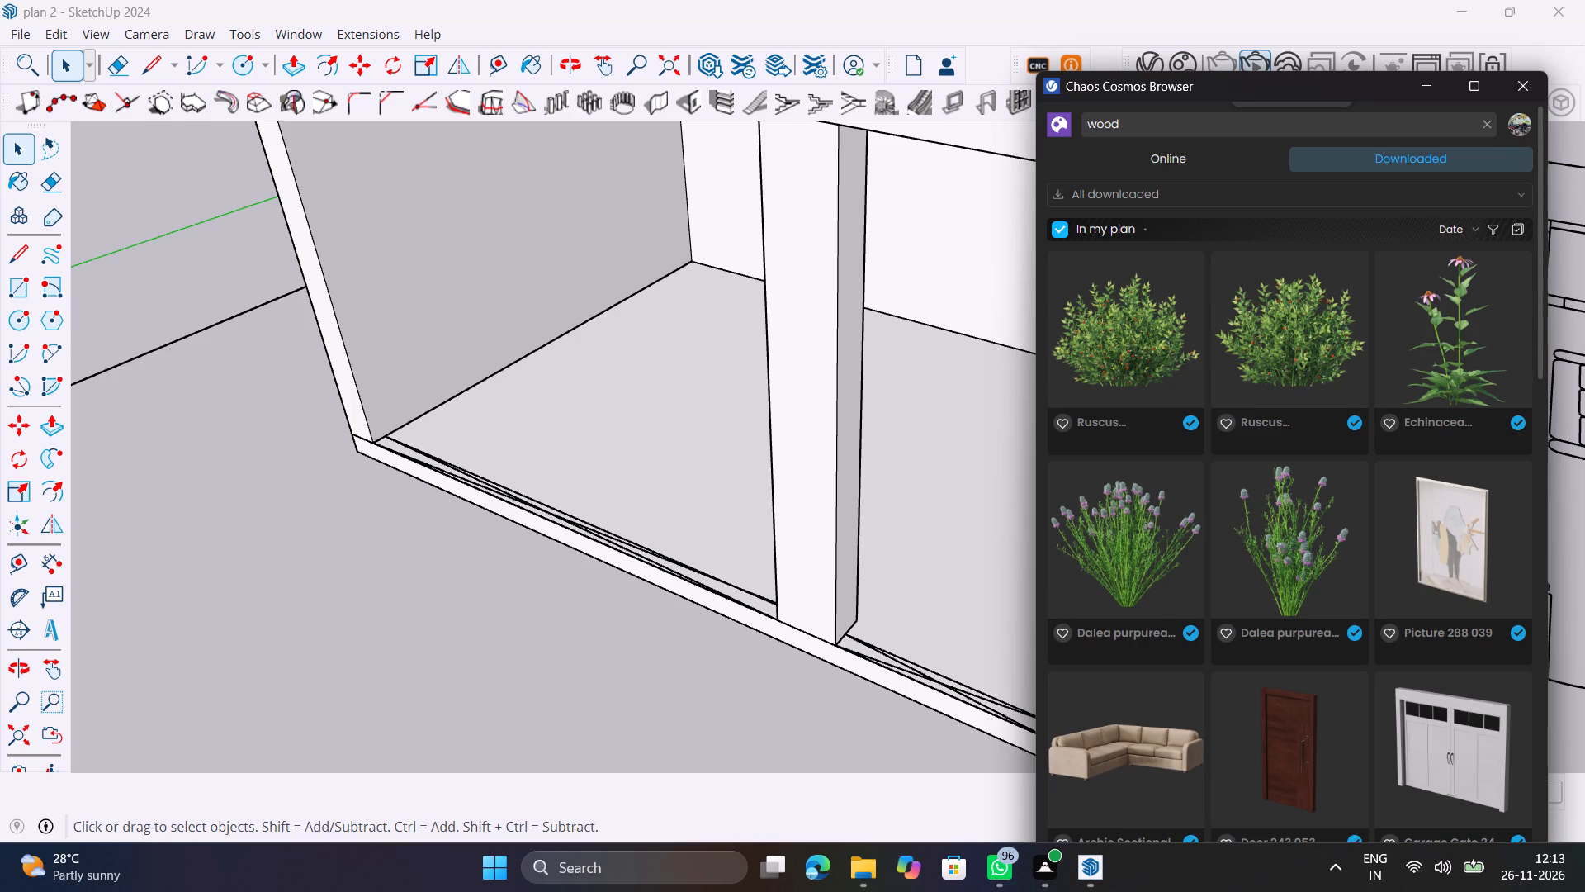
click(1266, 131)
key(BackSpace)
key(BackSpace)
key(BackSpace)
key(BackSpace)
key(BackSpace)
key(BackSpace)
key(BackSpace)
key(BackSpace)
key(BackSpace)
key(BackSpace)
key(BackSpace)
key(BackSpace)
key(BackSpace)
key(BackSpace)
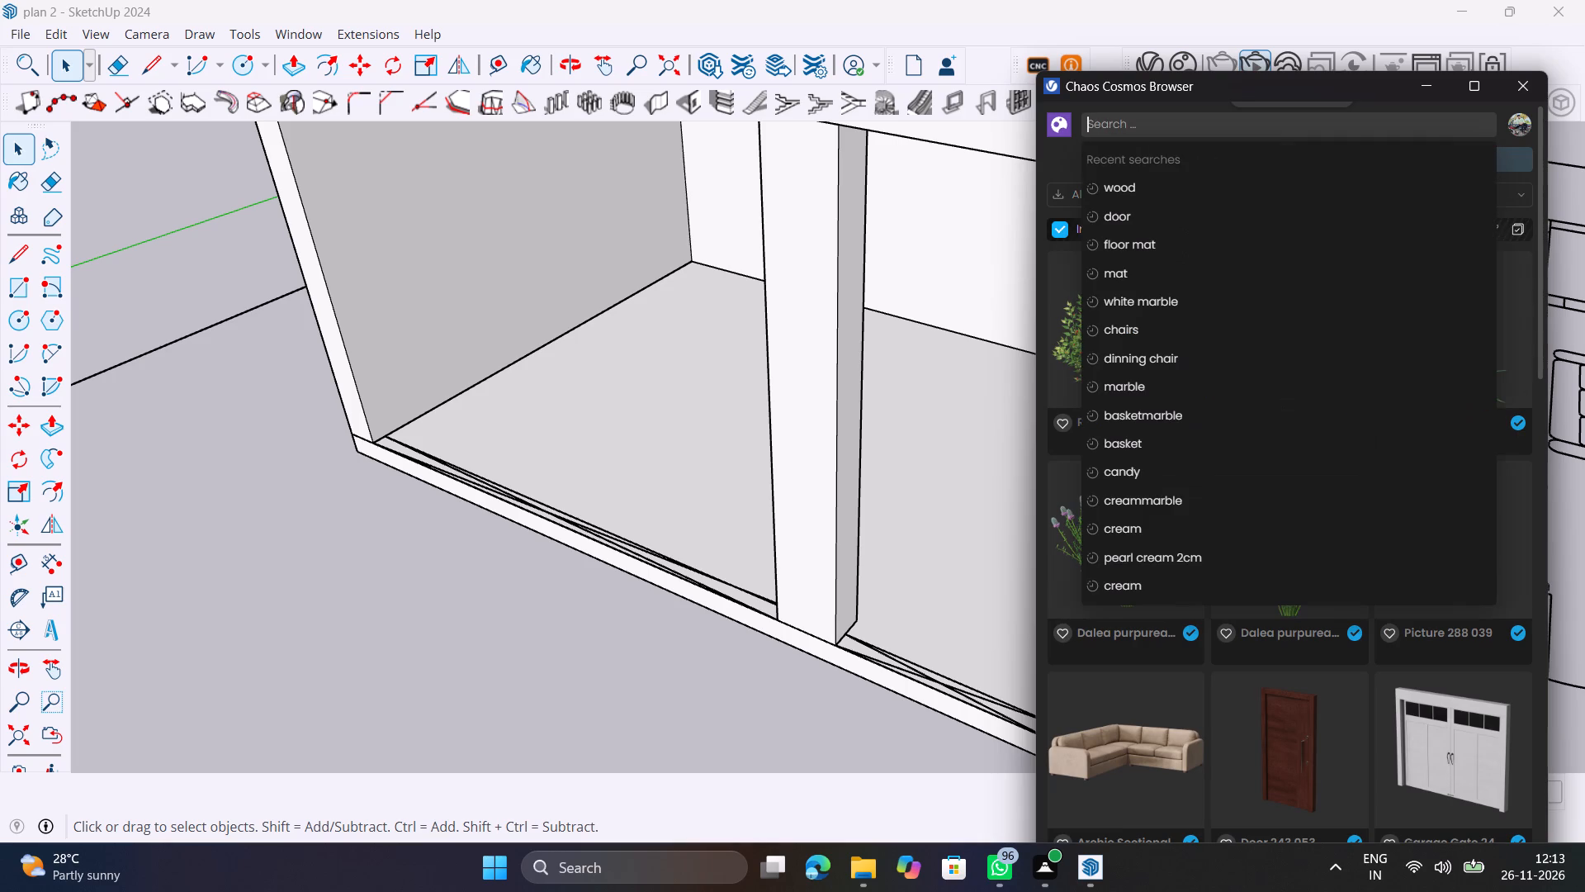
text(gatde)
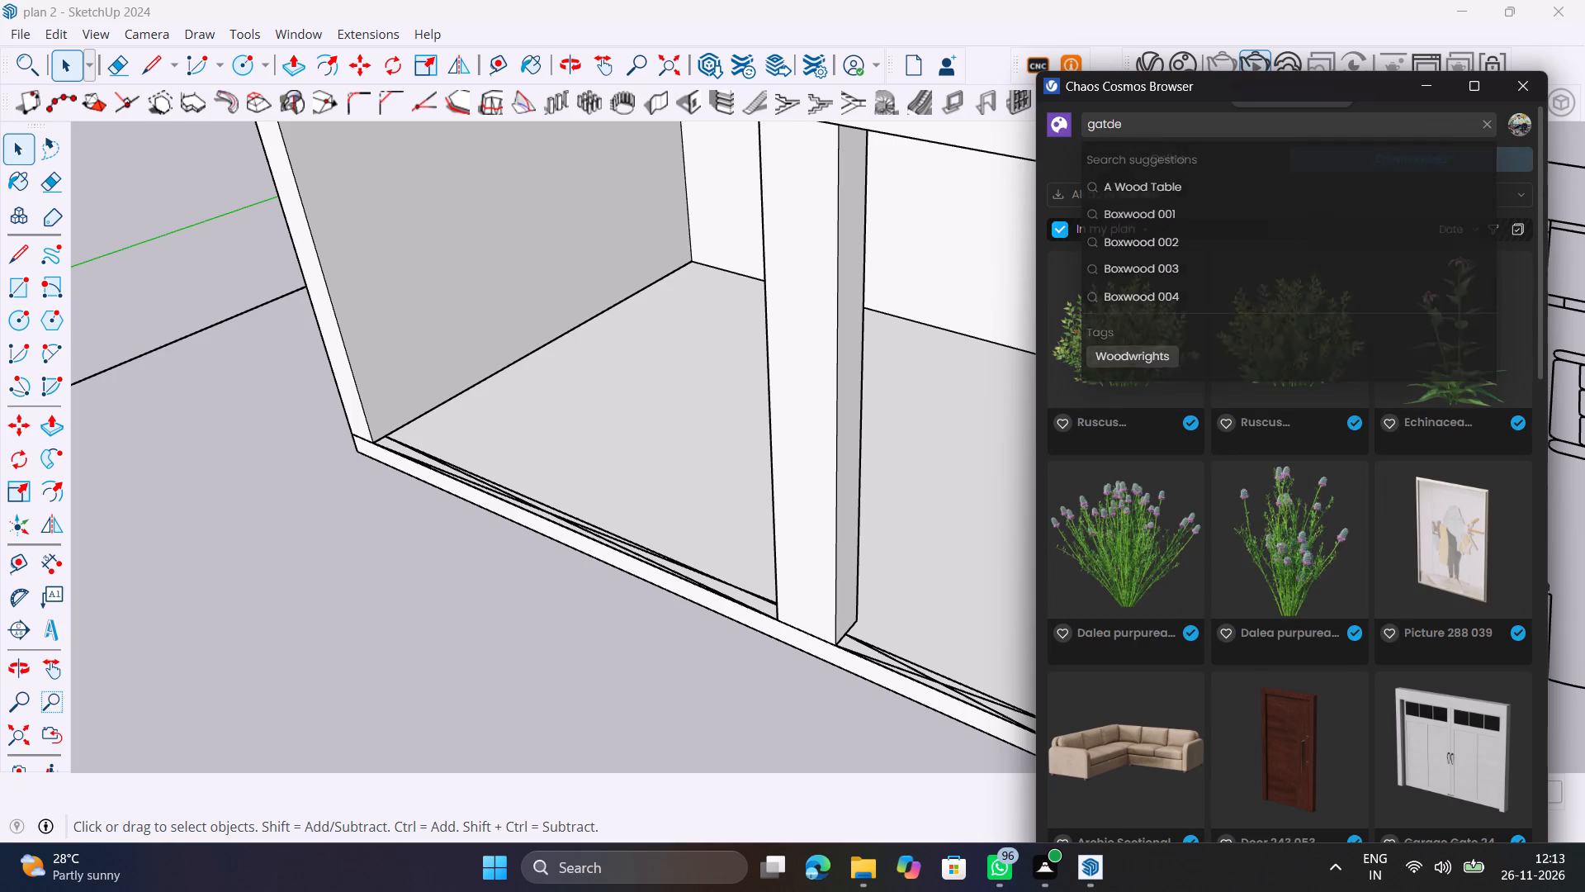
key(BackSpace)
key(BackSpace)
key(e)
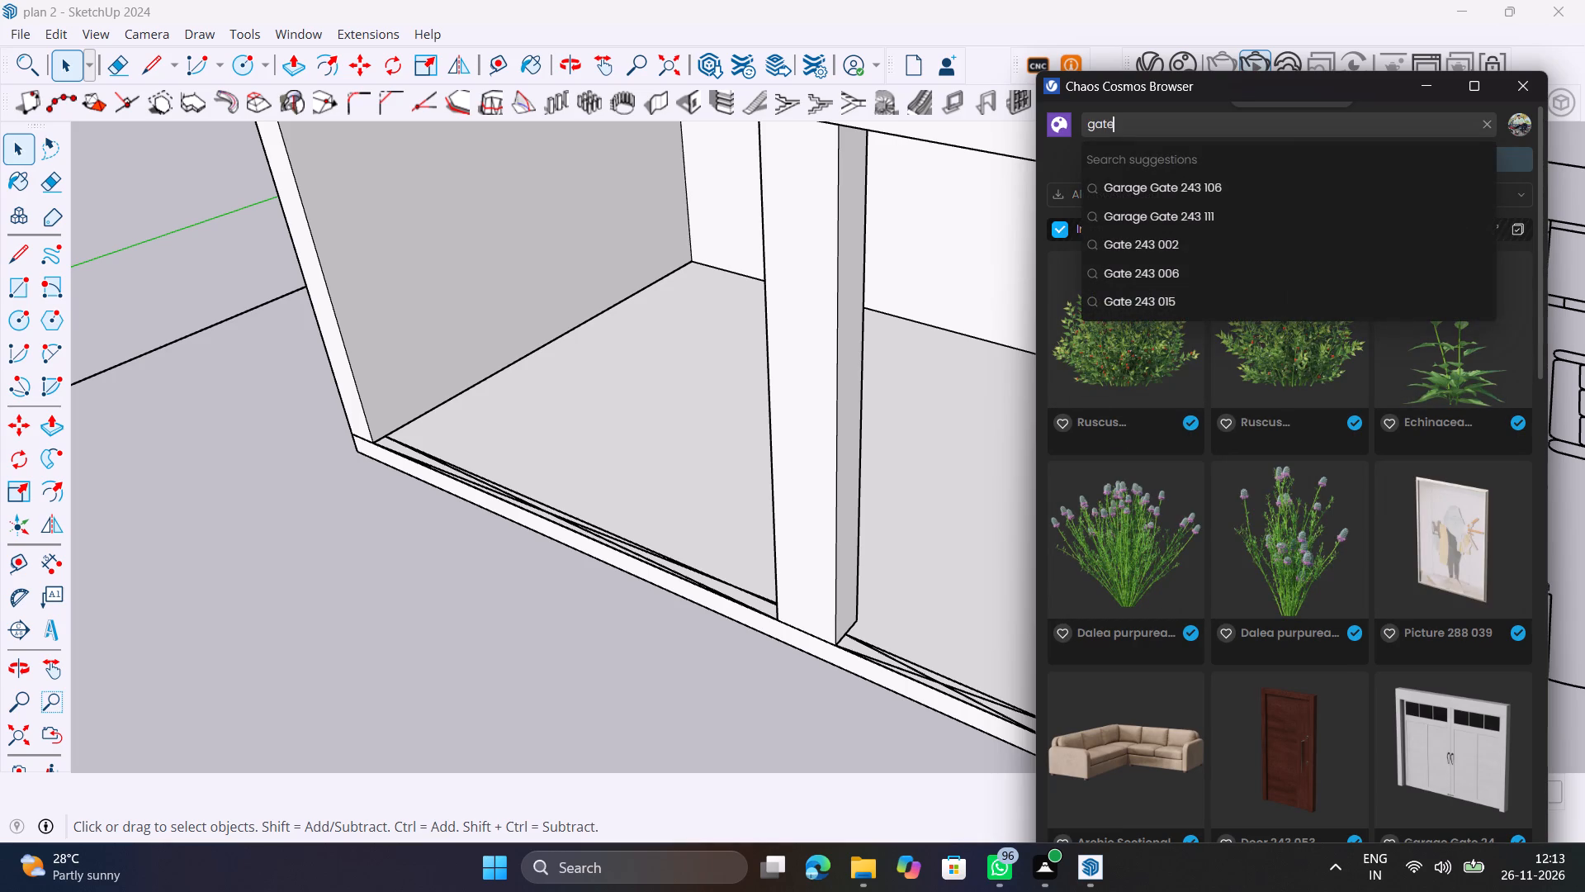
key(Return)
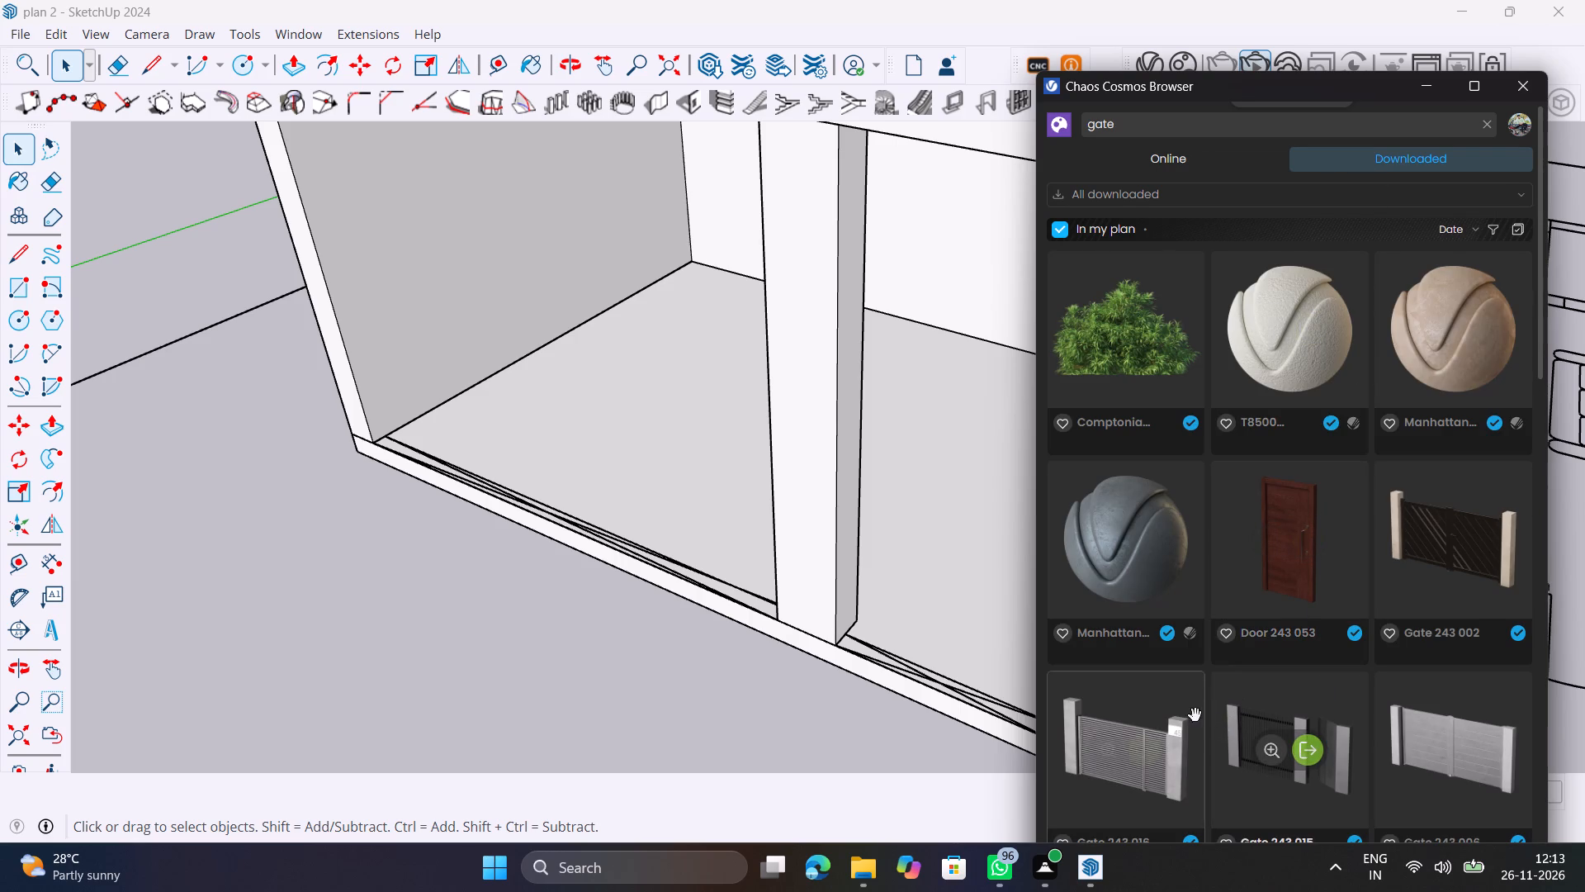
Browse the downloaded gate and garage gate models for one that suits the ground-floor opening.
scroll(1191, 628, down, 4)
scroll(1455, 631, down, 5)
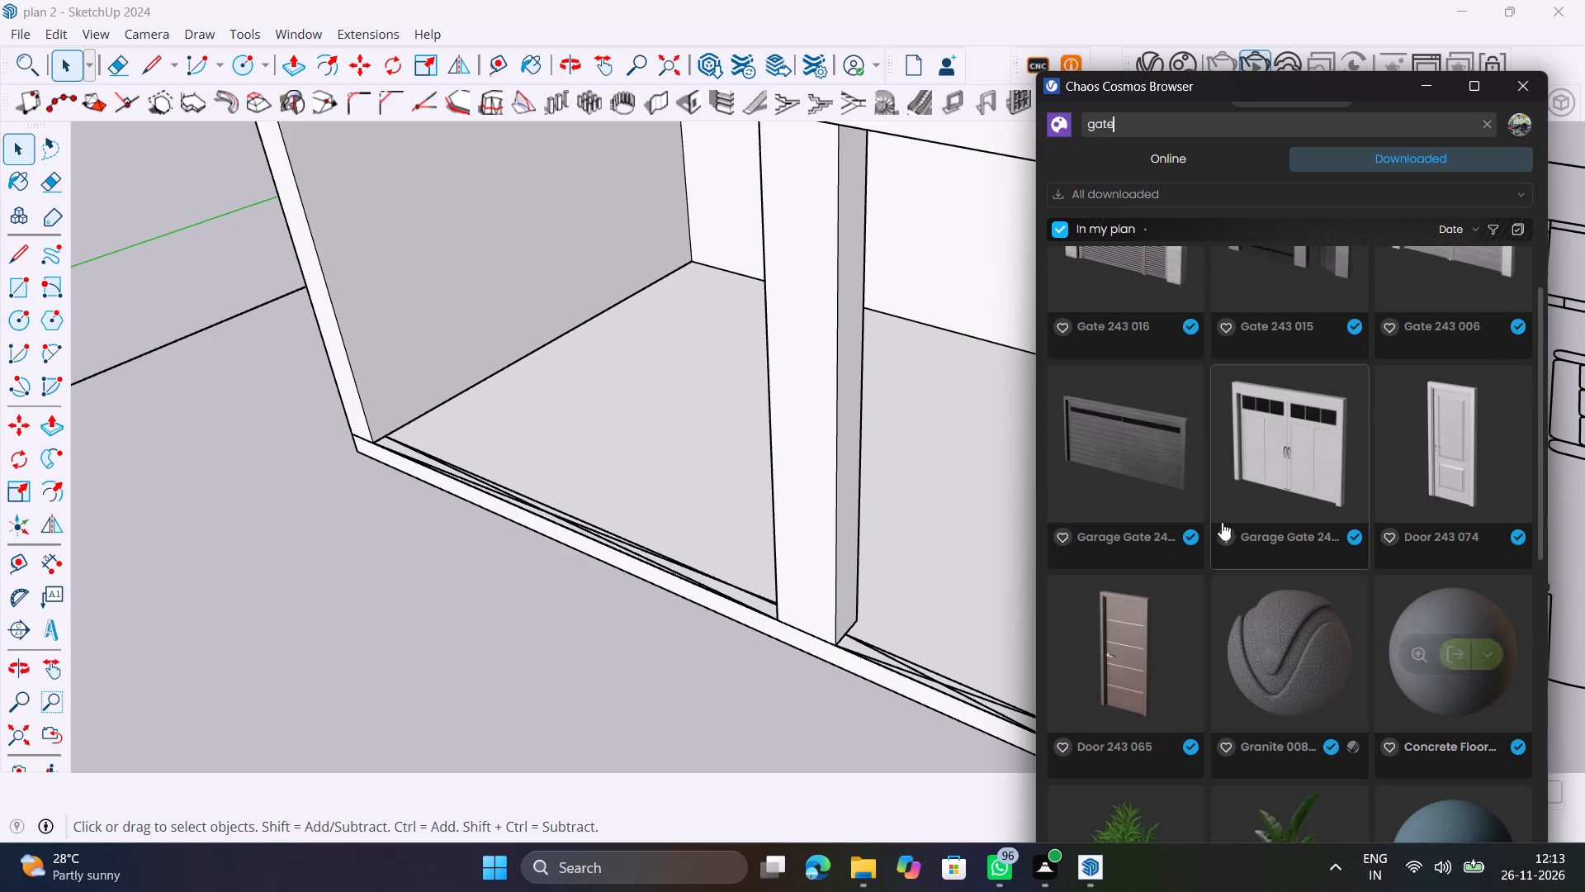
scroll(1161, 539, down, 6)
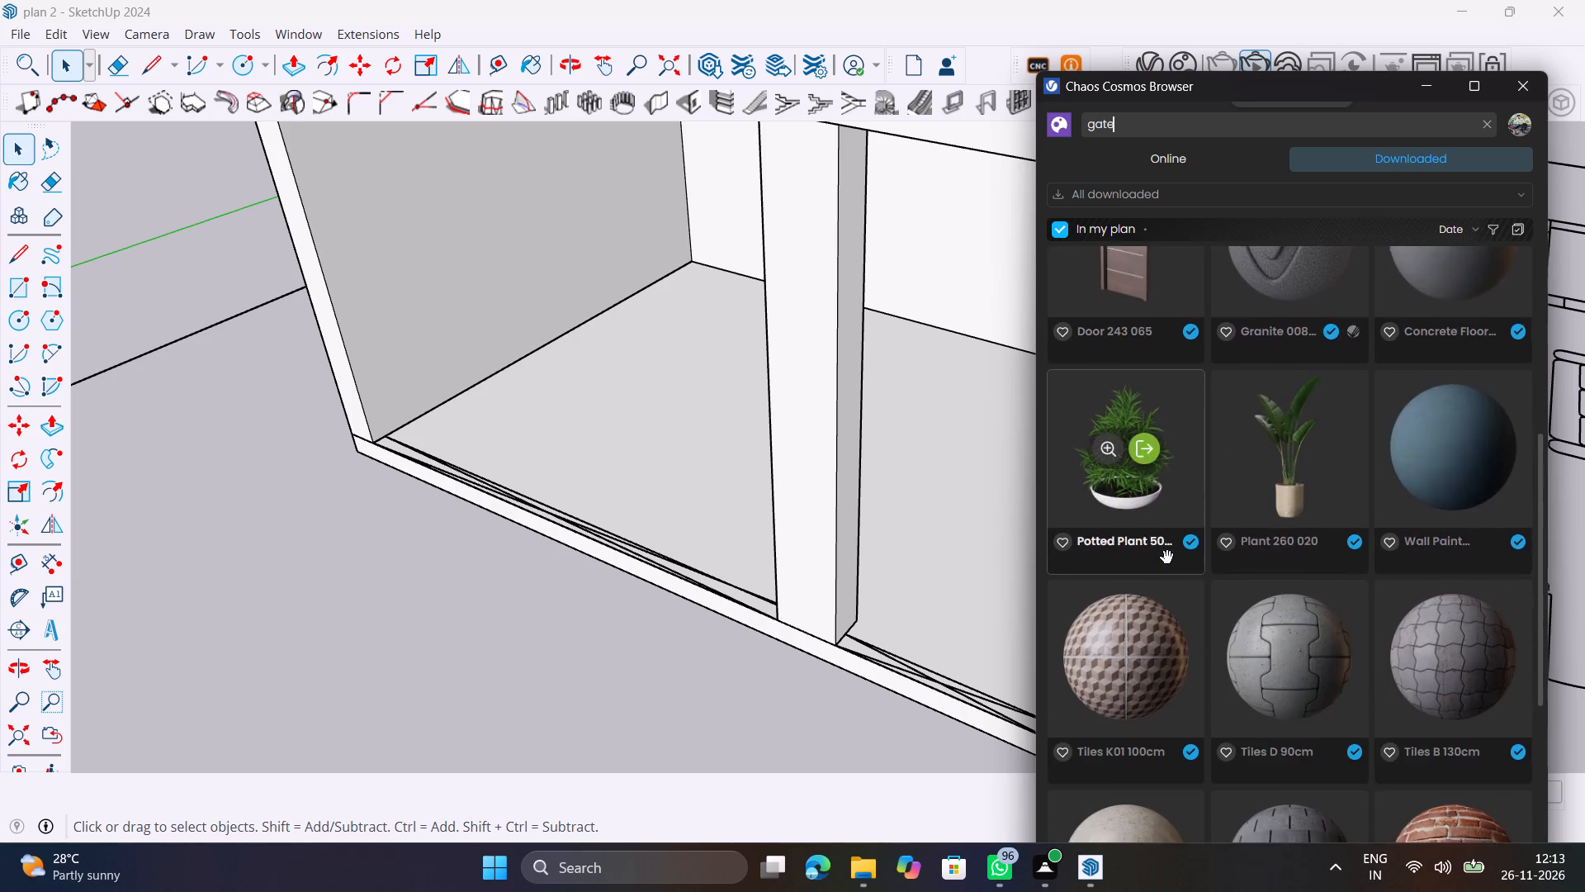
scroll(1167, 557, down, 10)
scroll(1166, 557, up, 2)
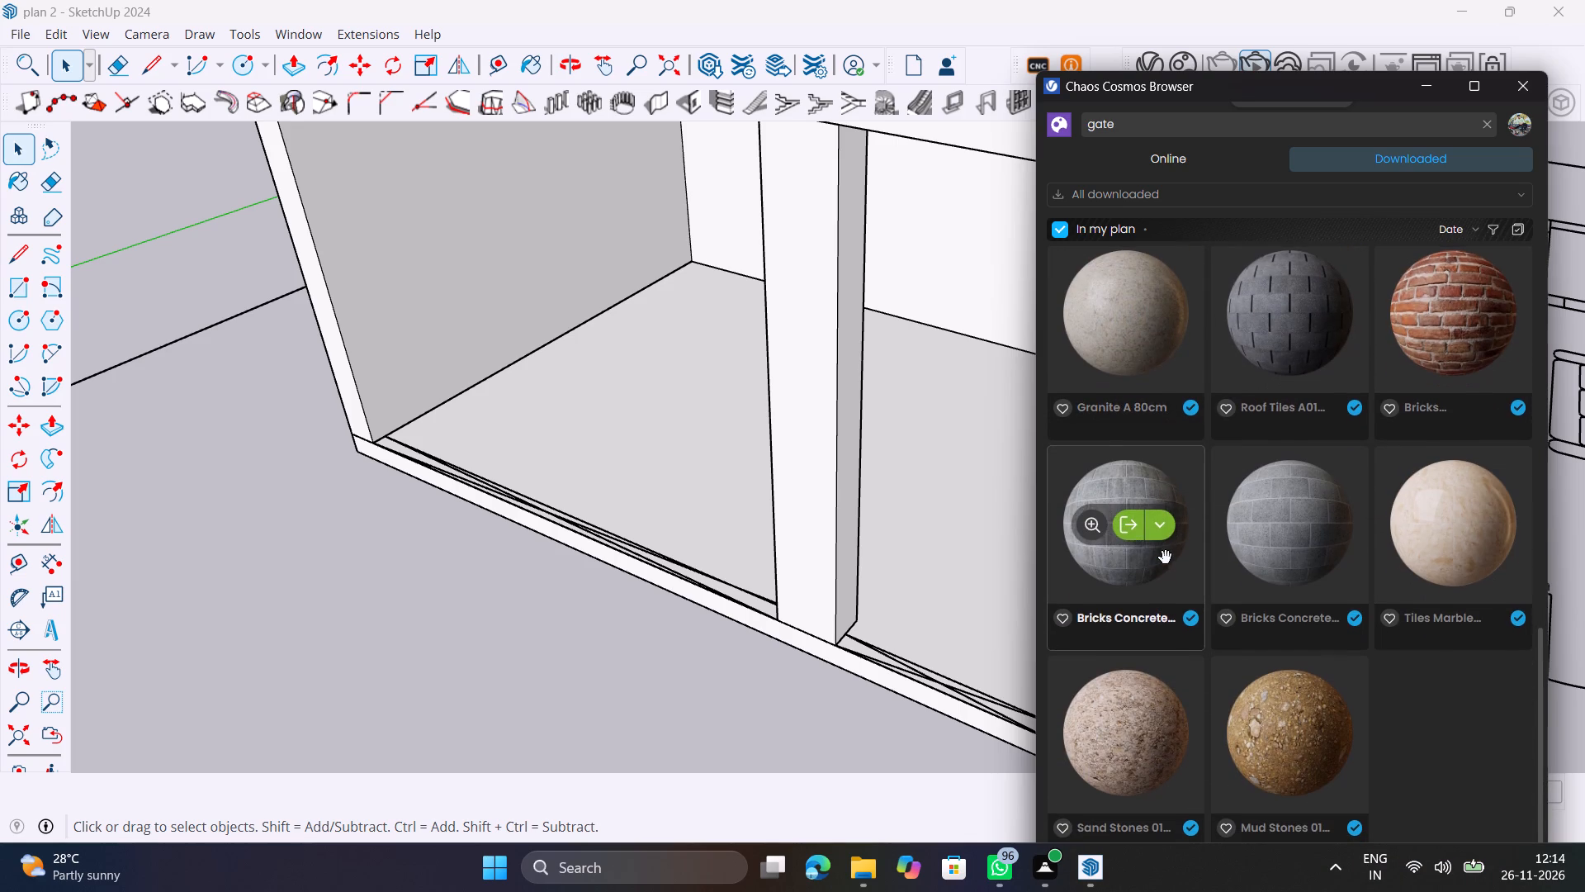
scroll(1166, 557, up, 8)
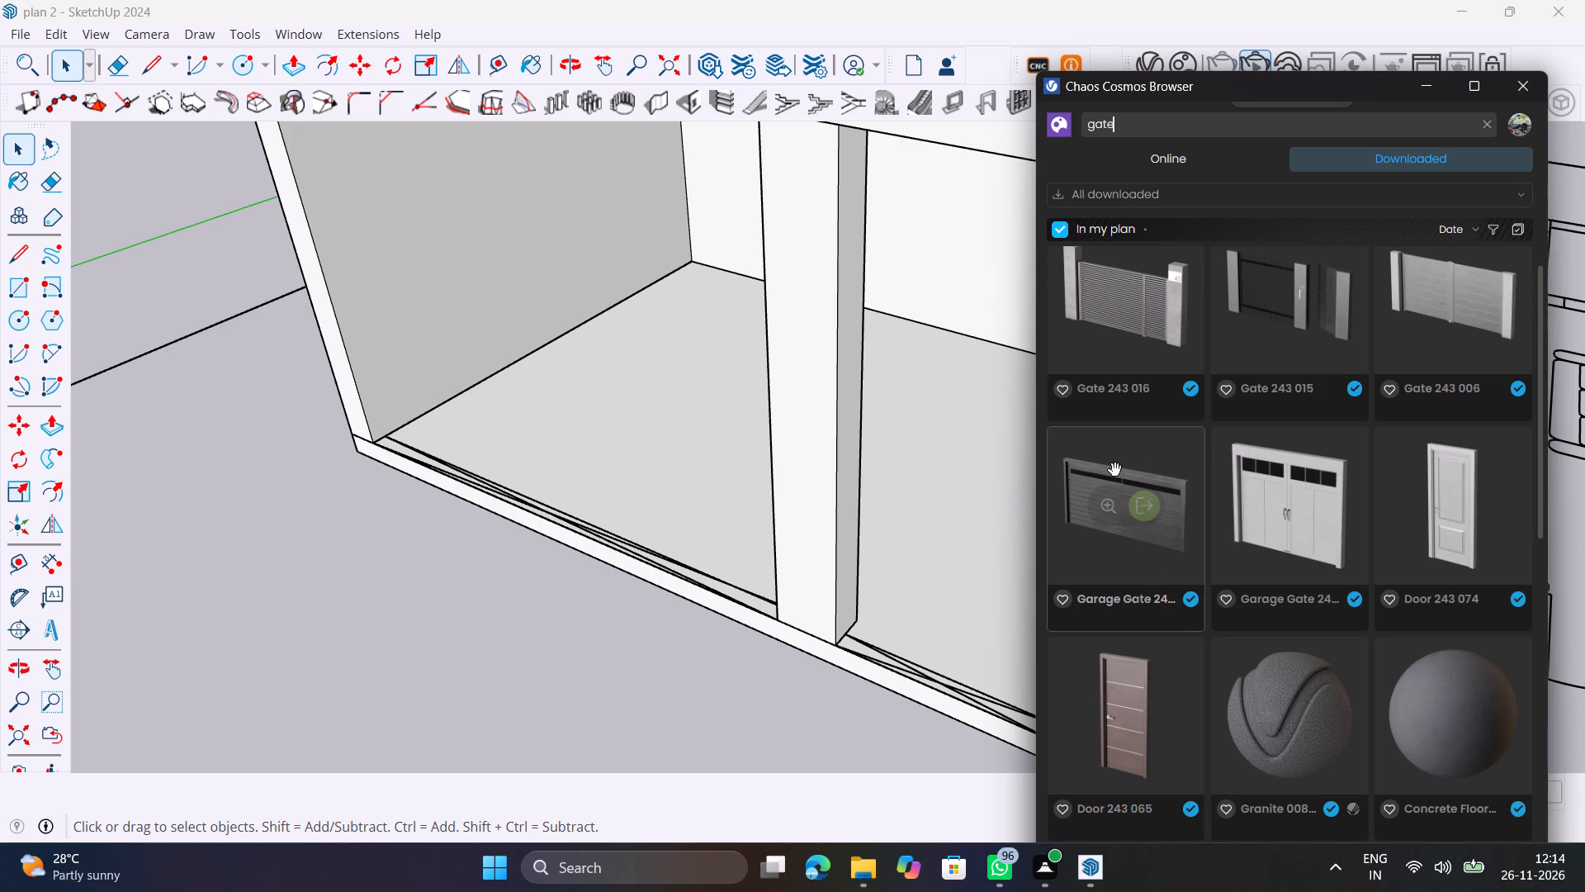
scroll(1155, 466, up, 3)
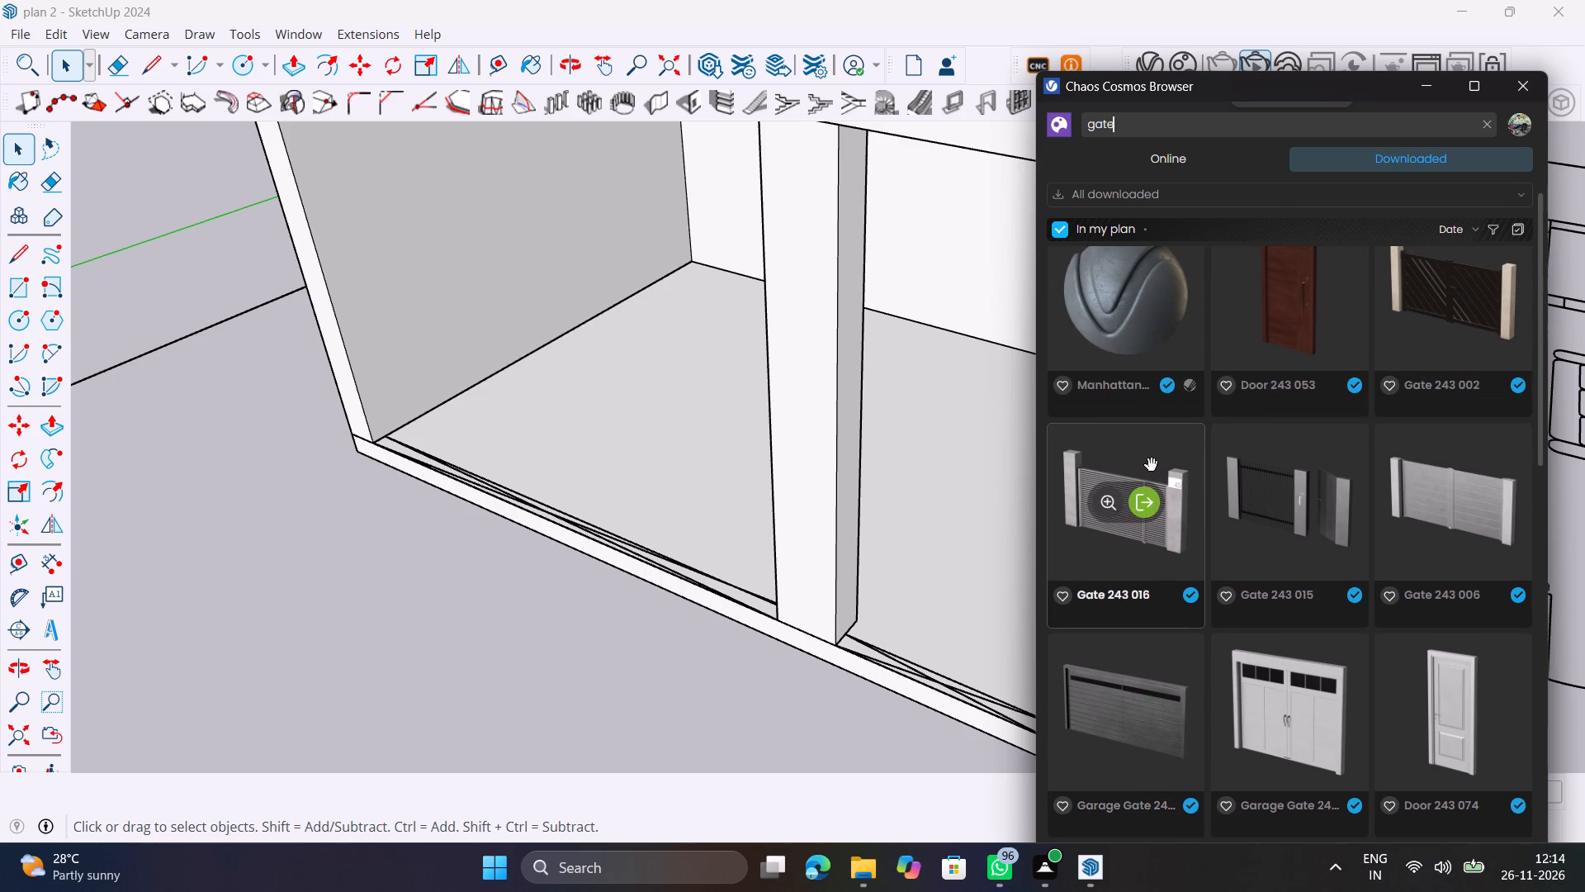
scroll(1152, 465, up, 1)
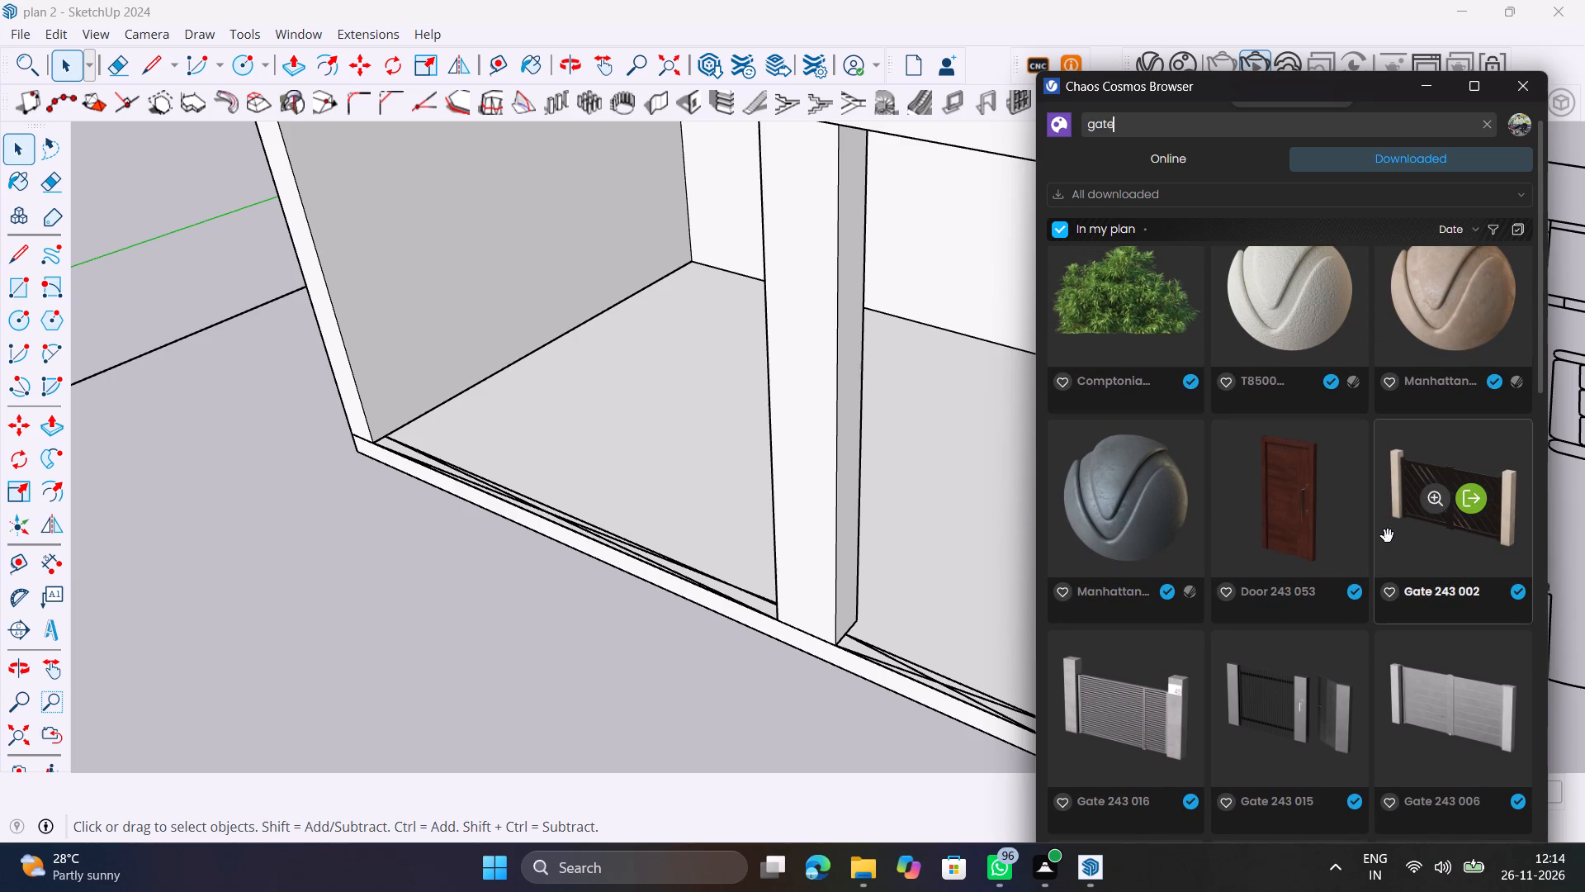
scroll(1390, 536, down, 5)
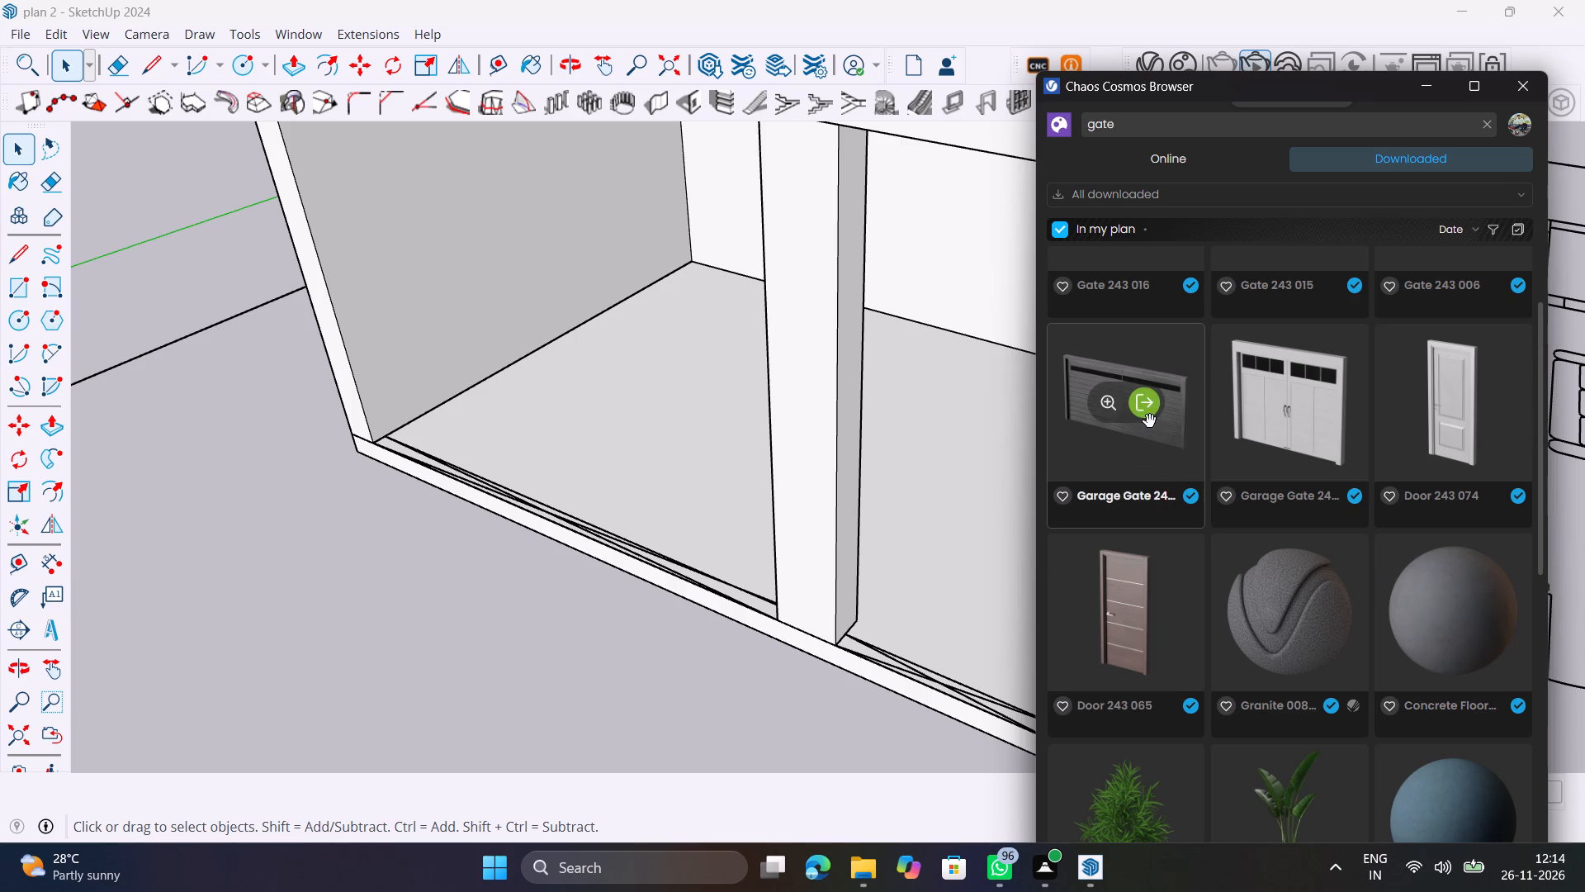
Import the dark slatted Garage Gate 243 111, place one copy in front of the ground-floor opening, and close the asset library.
click(1147, 408)
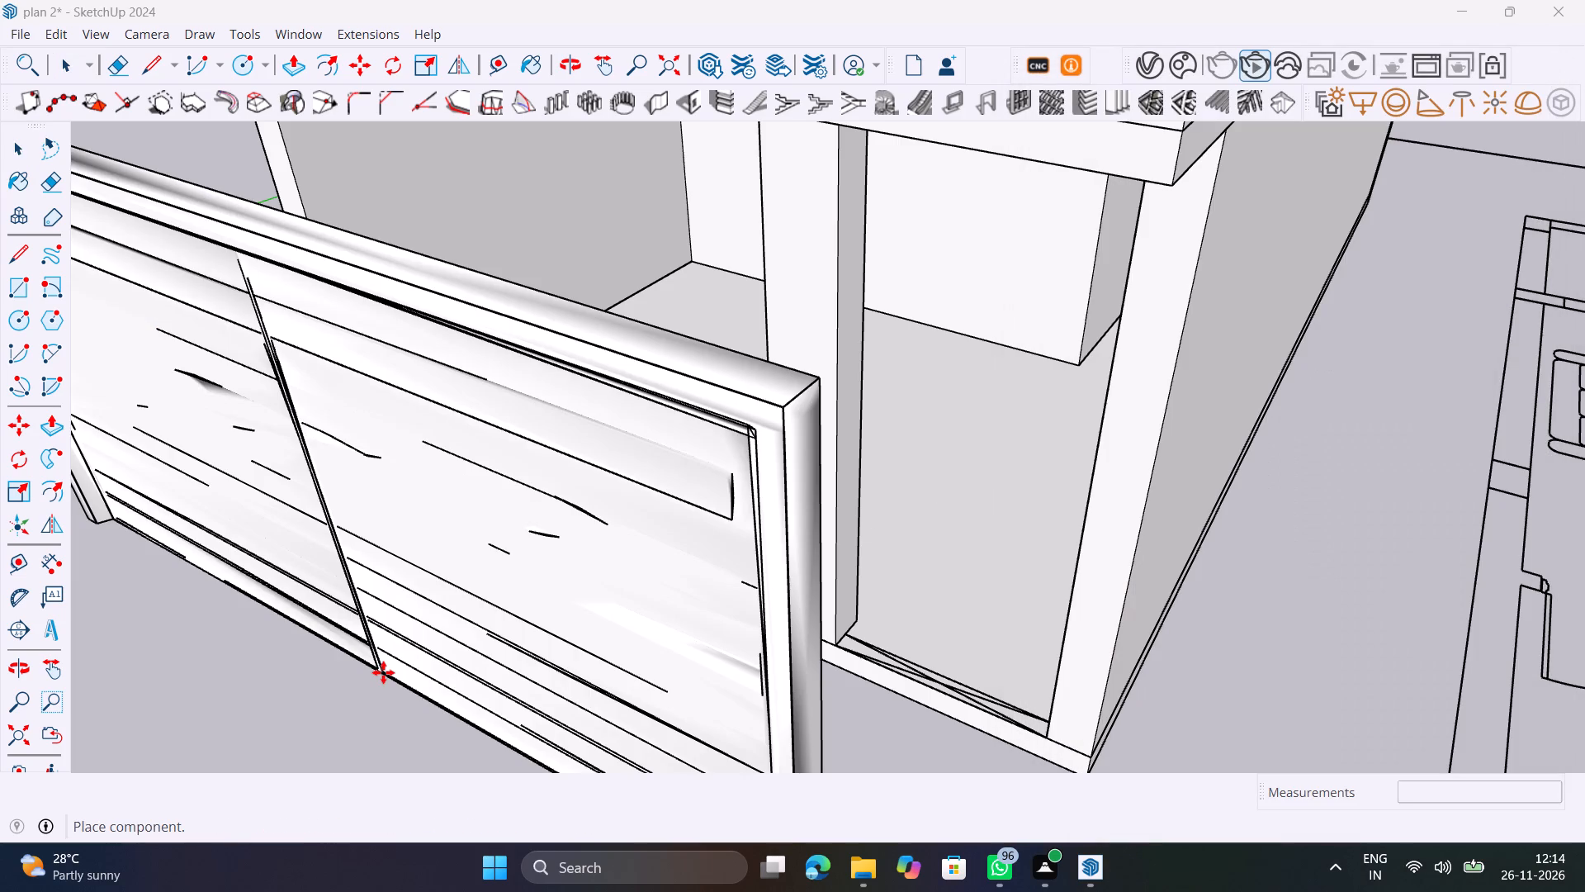
click(383, 672)
scroll(583, 421, down, 17)
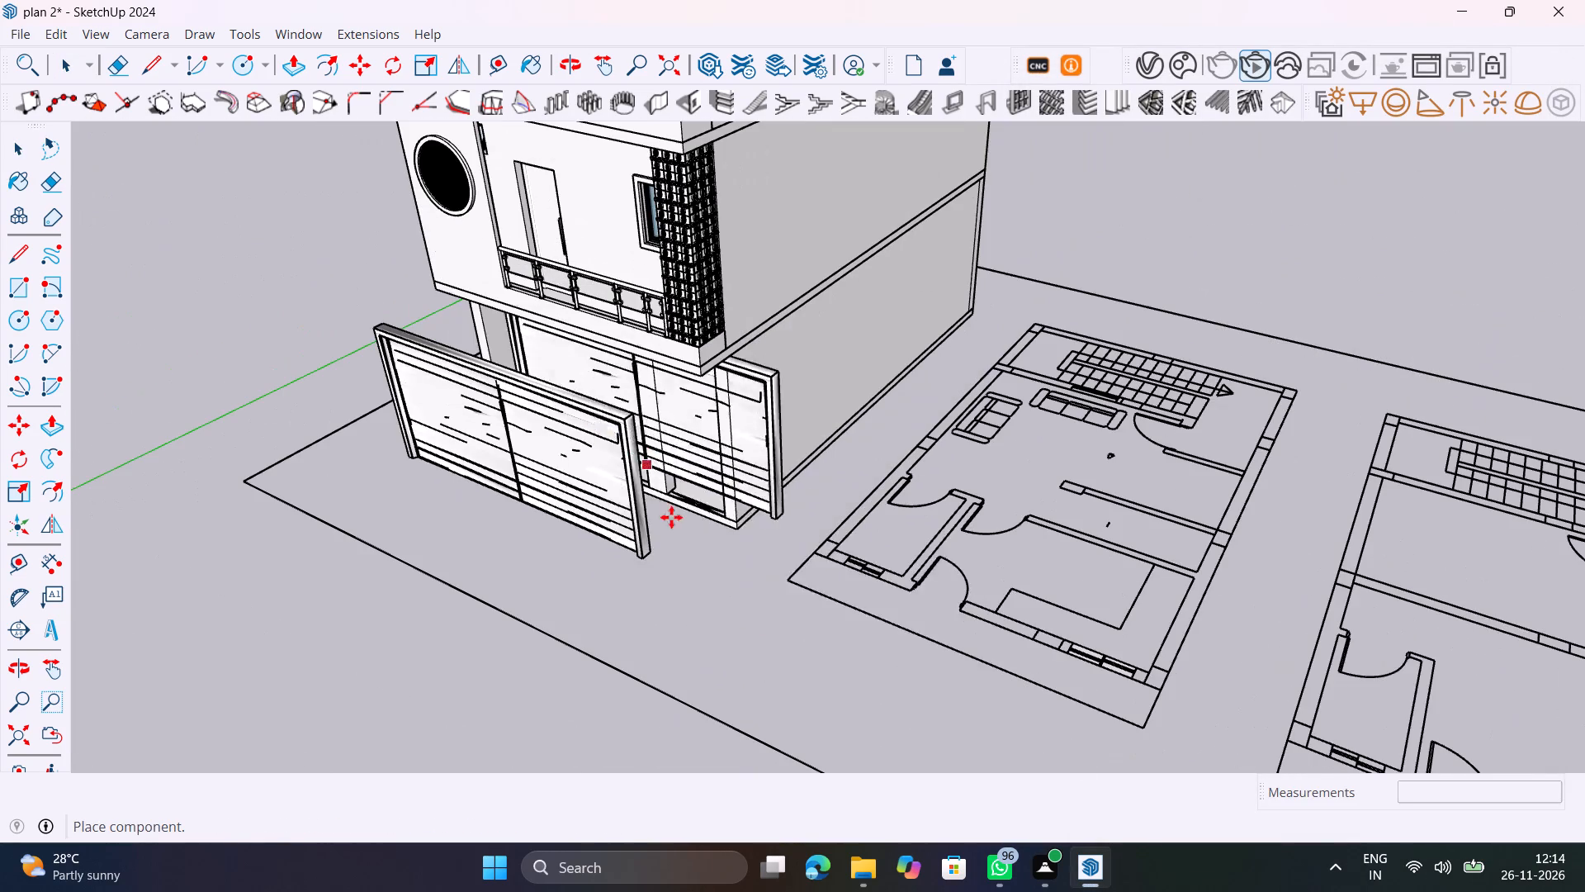
key(Escape)
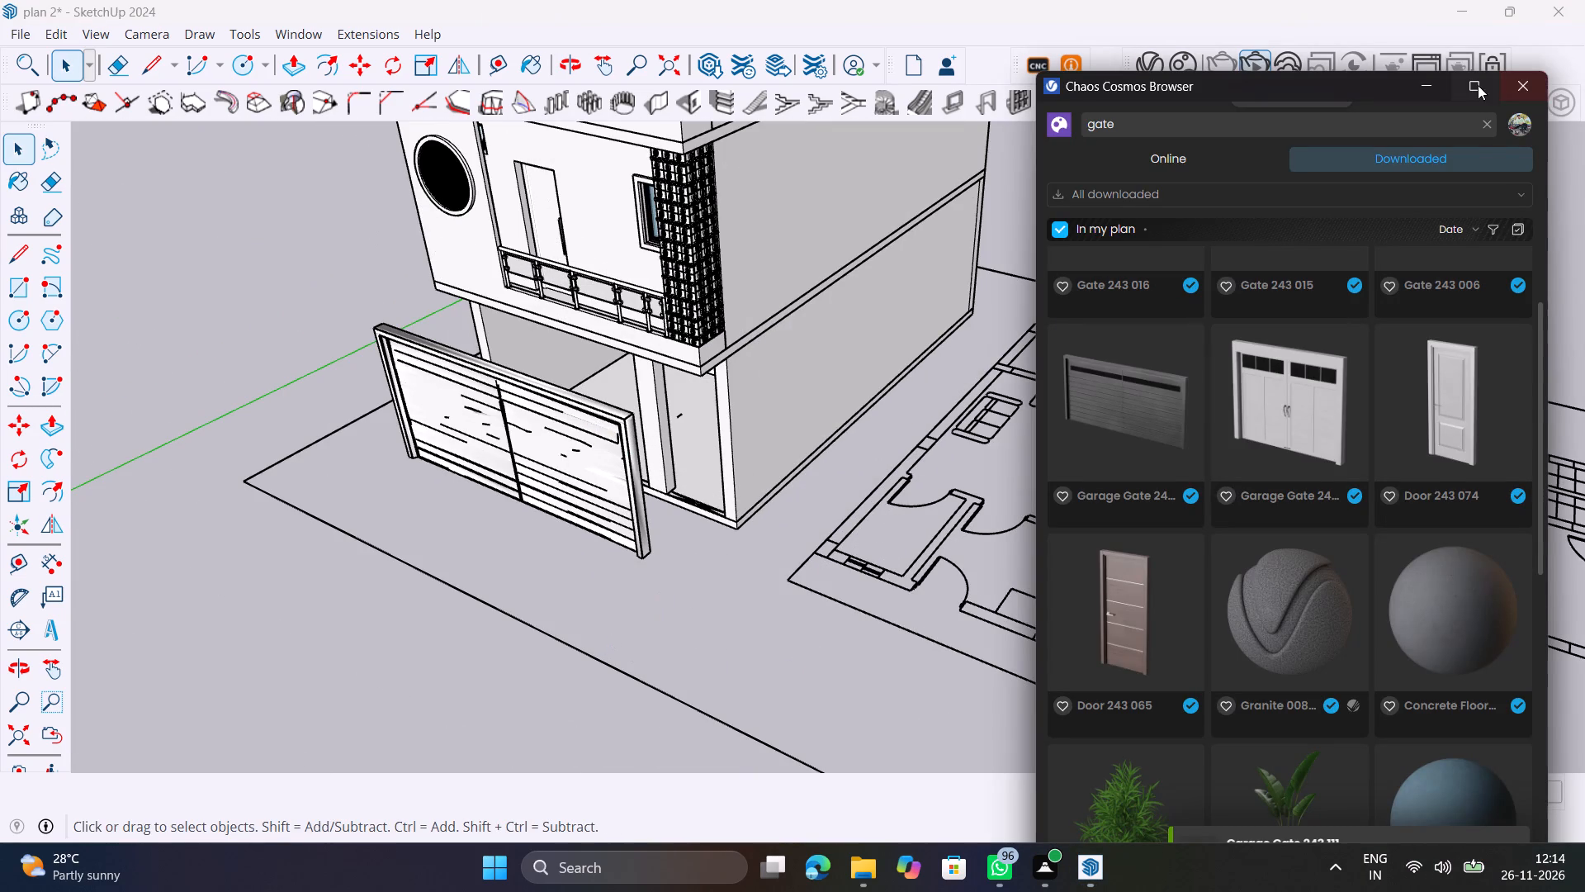
click(1527, 84)
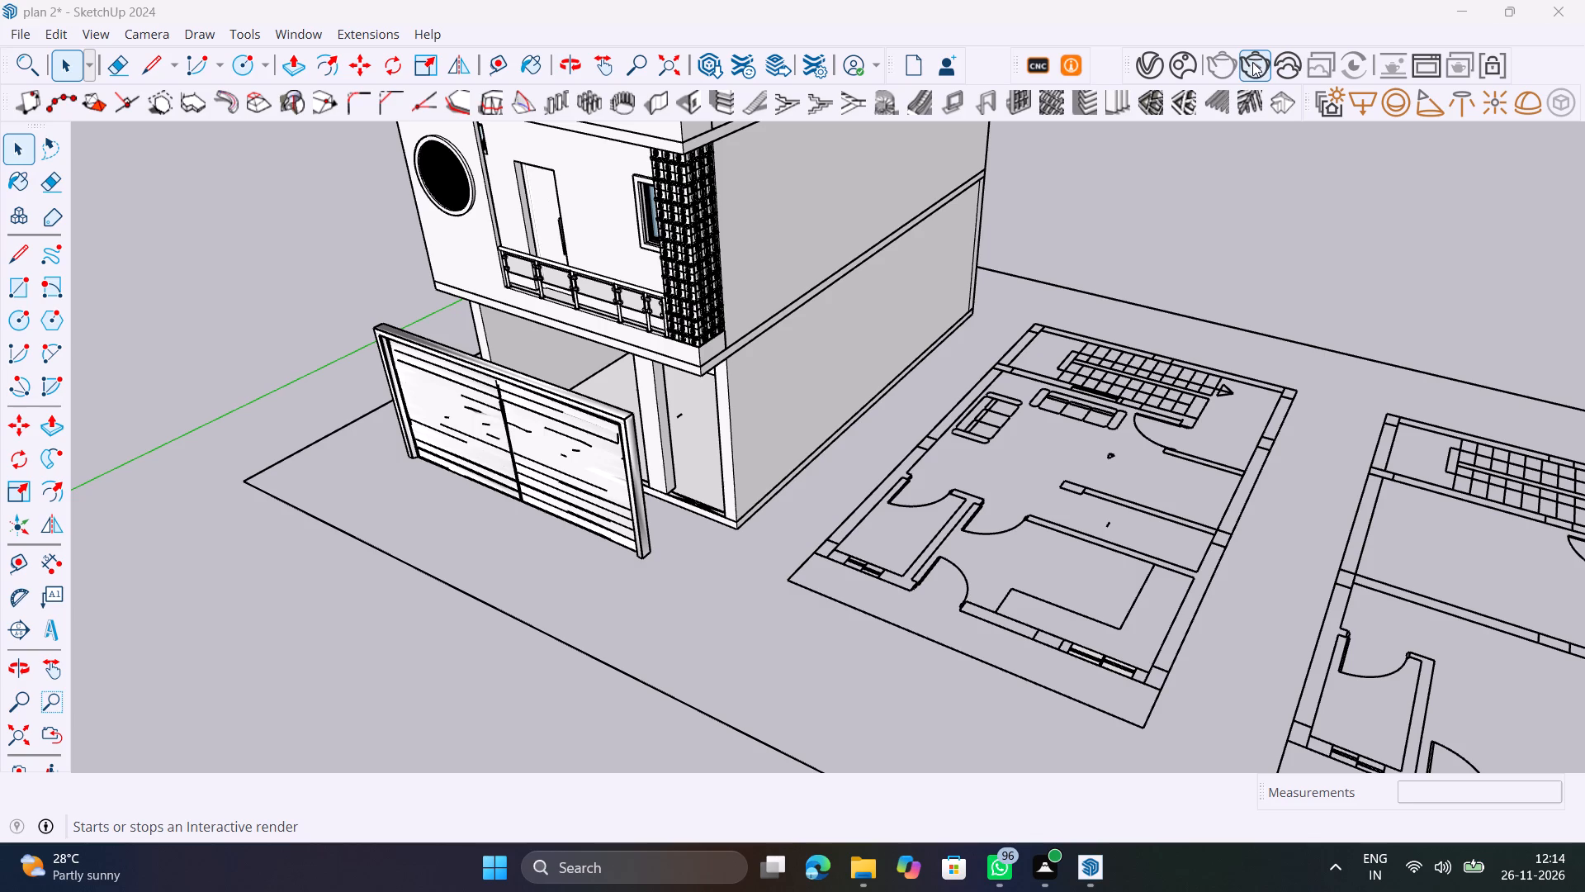
Start an interactive V-Ray render of the building with the placed garage gate.
click(1256, 63)
click(1216, 73)
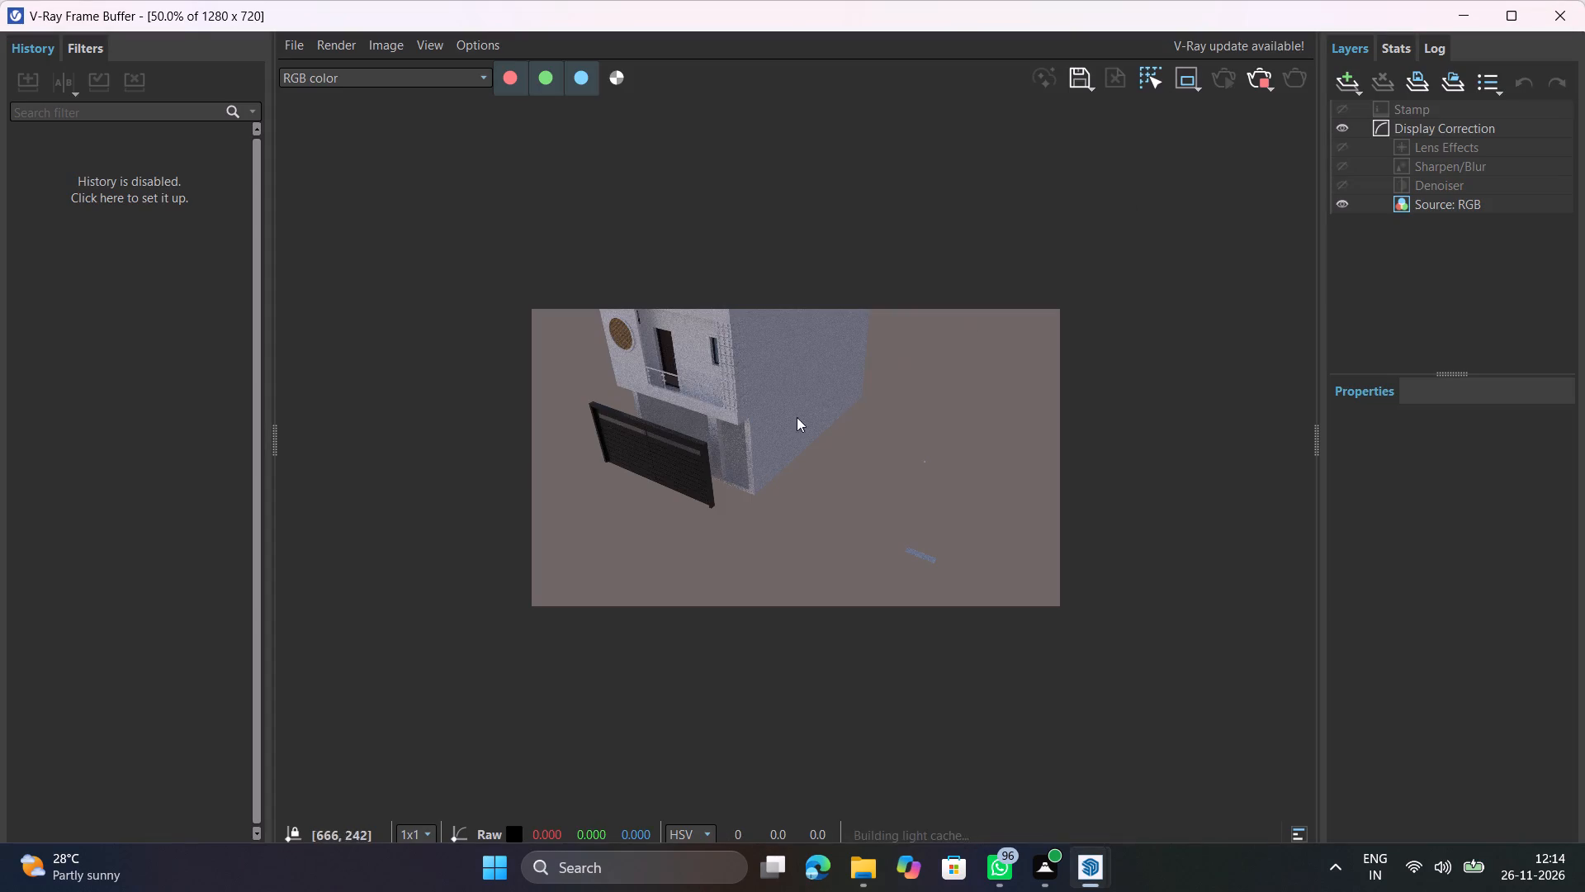
Examine the placed garage gate up close in the interactive render, stop the rendering and close the frame buffer.
scroll(634, 451, up, 2)
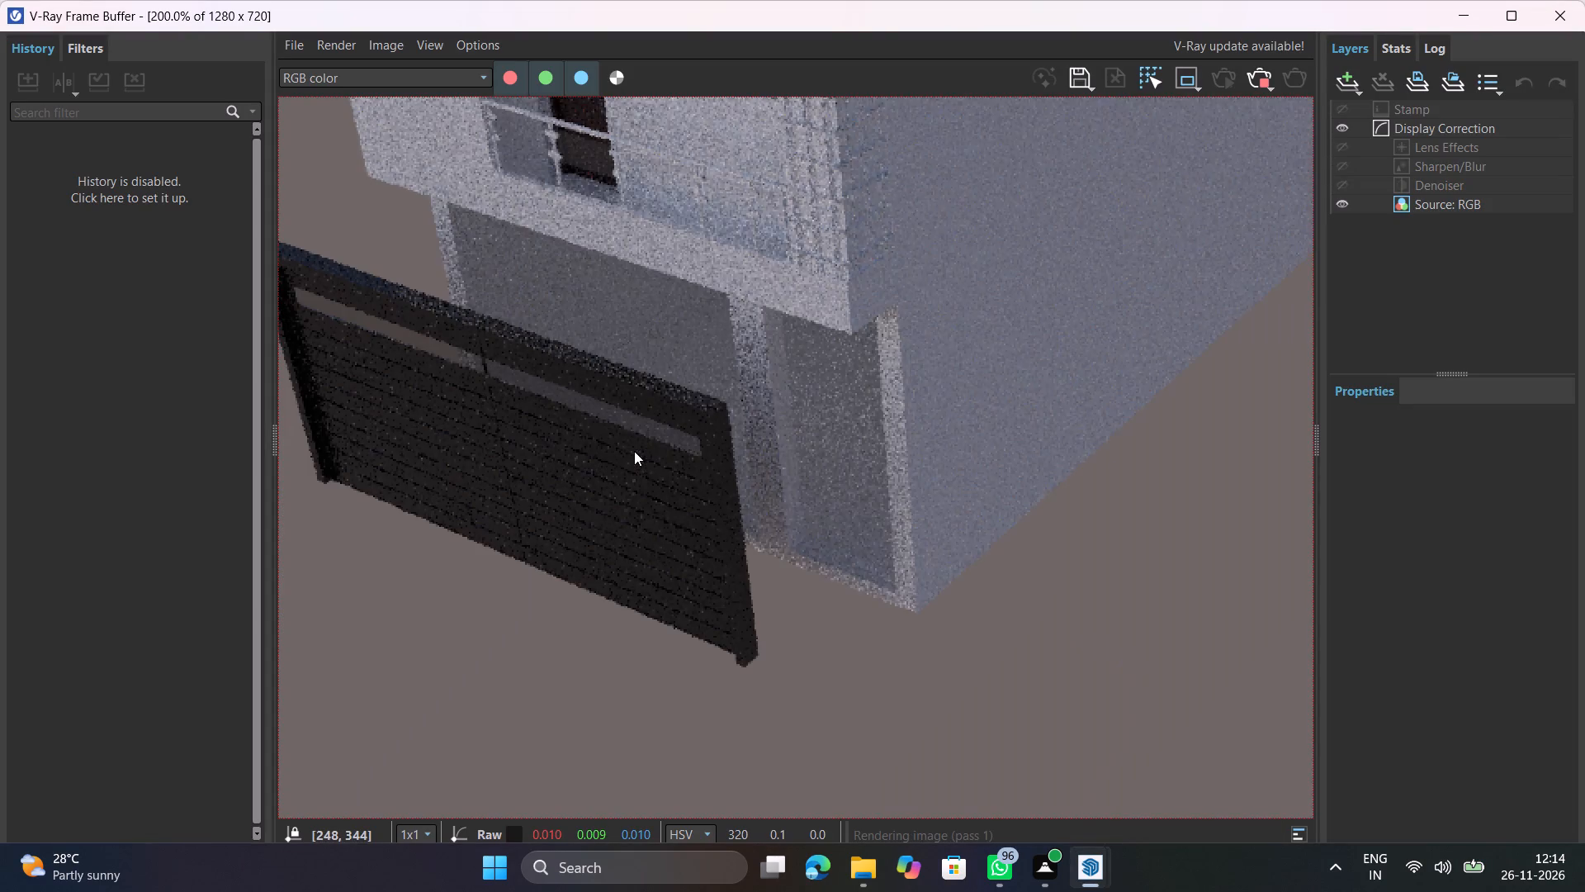
click(1259, 75)
click(1556, 12)
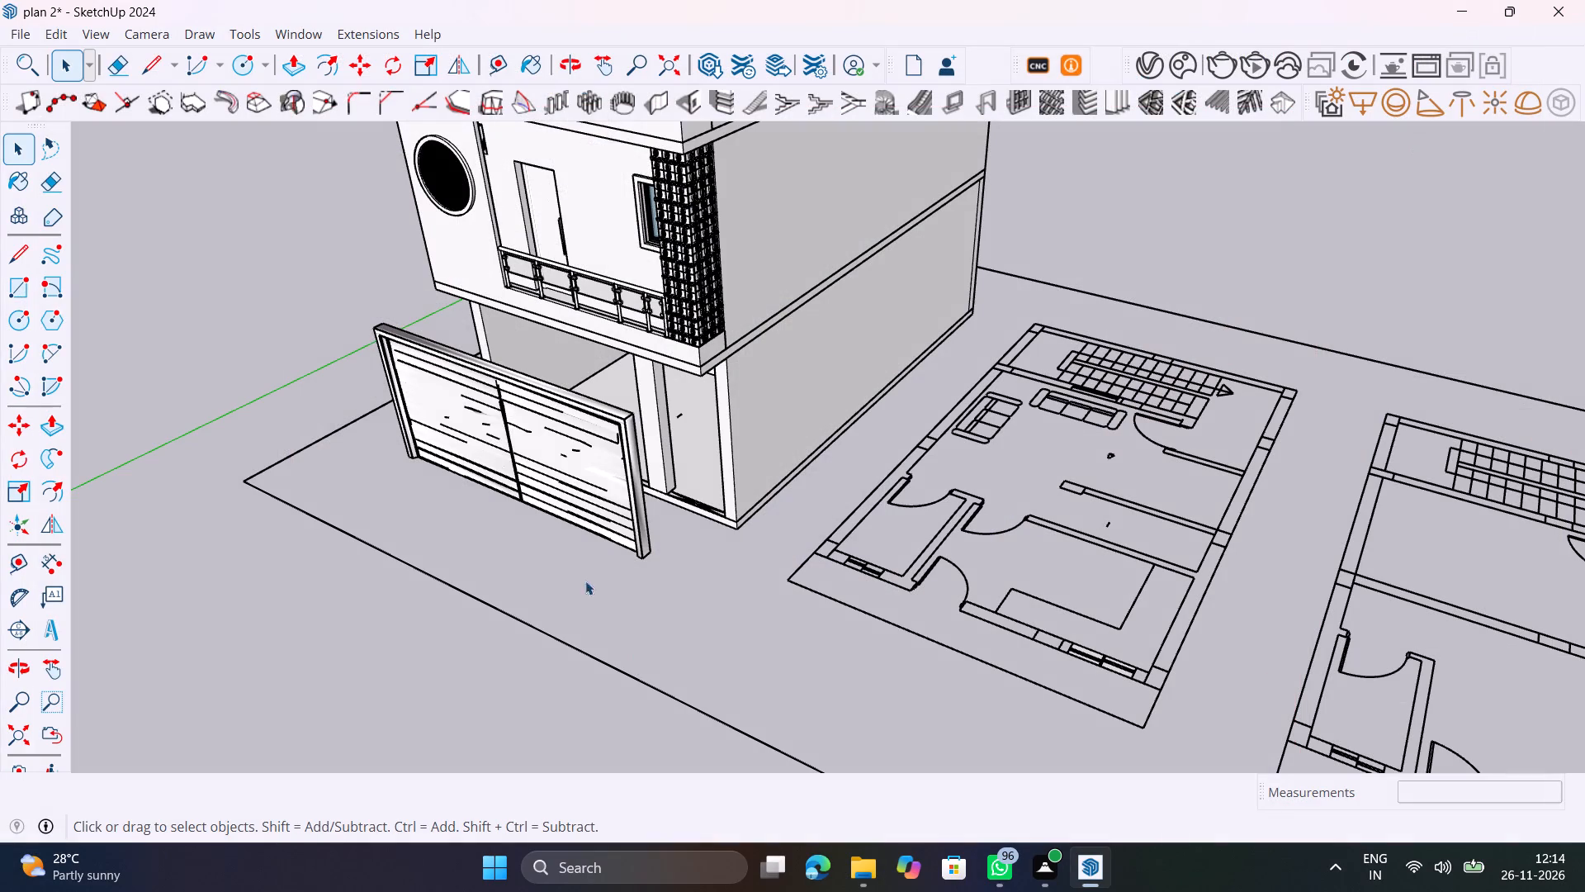
Scale the garage gate down uniformly so it is smaller than the ground-floor opening.
click(606, 458)
middle_drag(663, 565, 1042, 469)
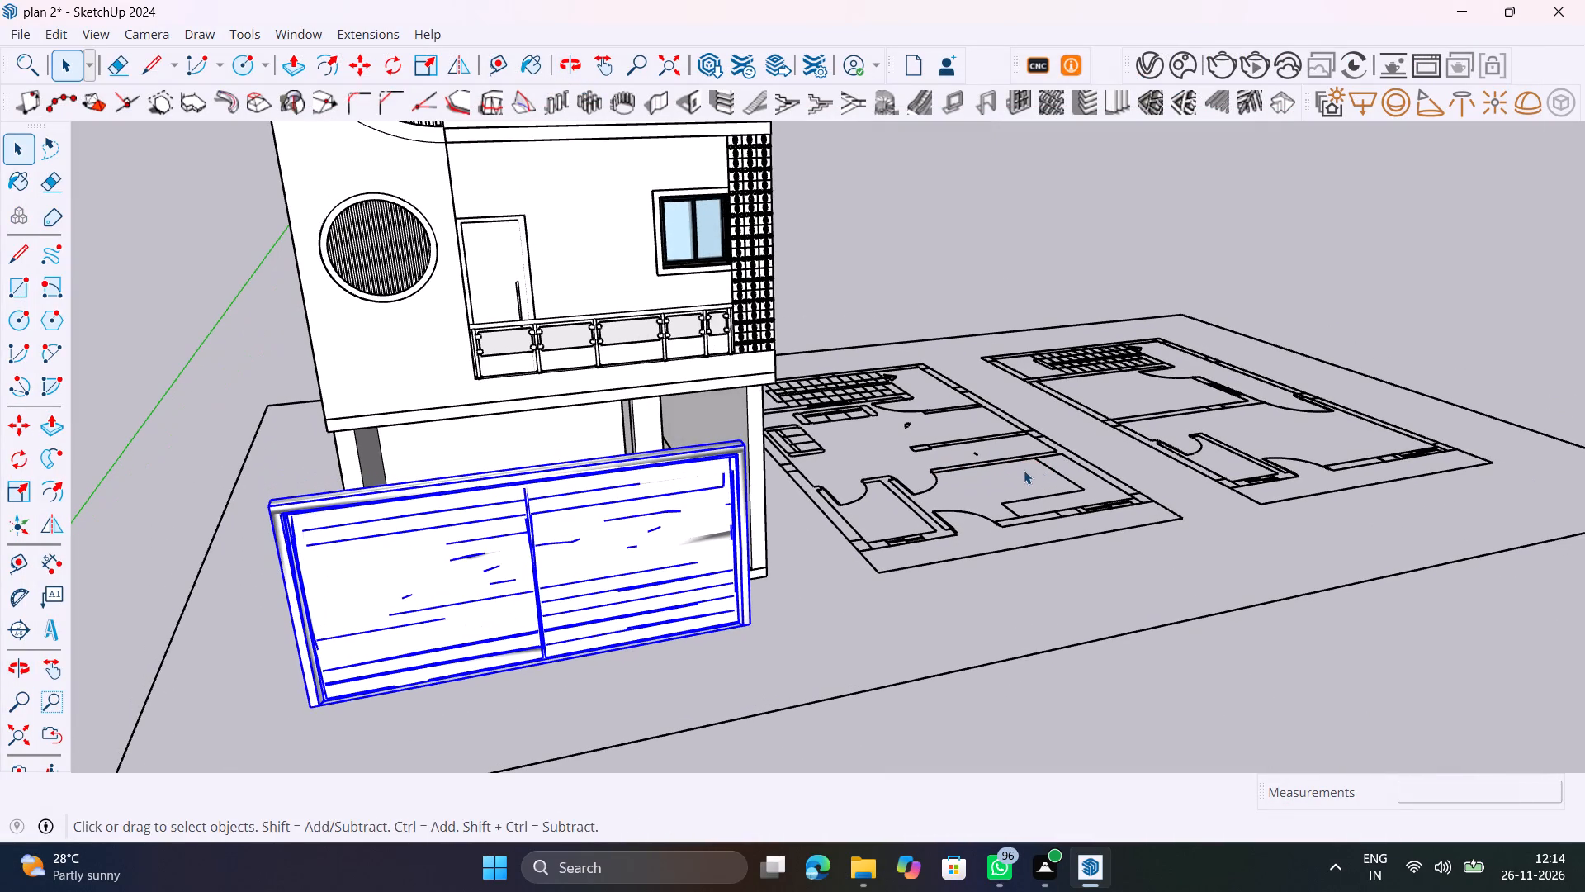
key(s)
click(751, 443)
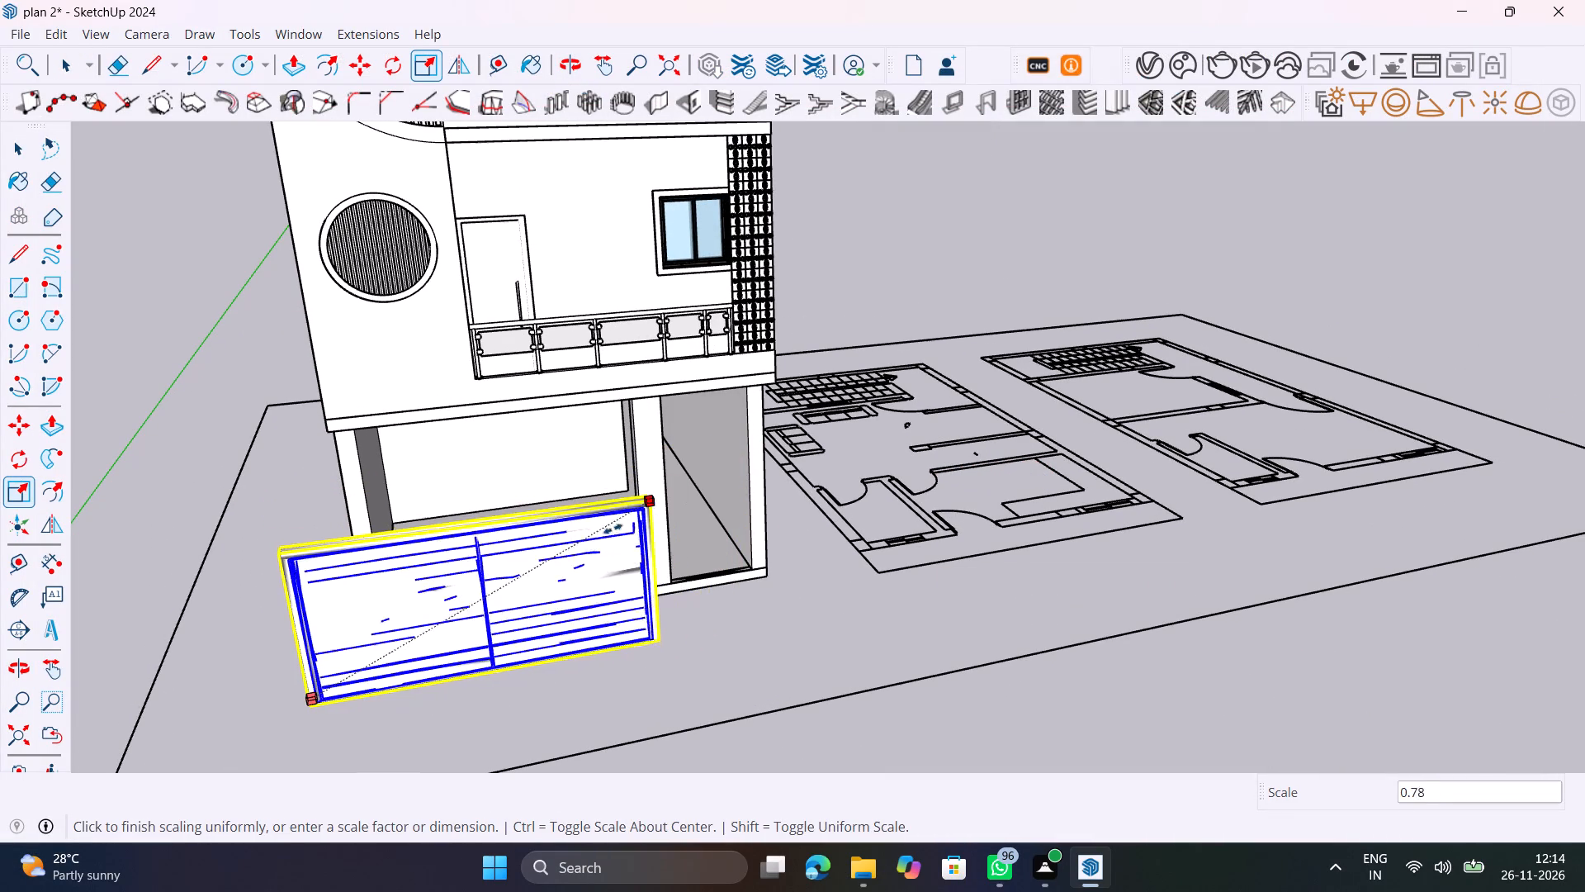
click(570, 549)
key(space)
Move the garage gate about 6' 1/4" by its bottom corner to the base of the pillar beside the ground-floor opening.
middle_drag(617, 687, 580, 705)
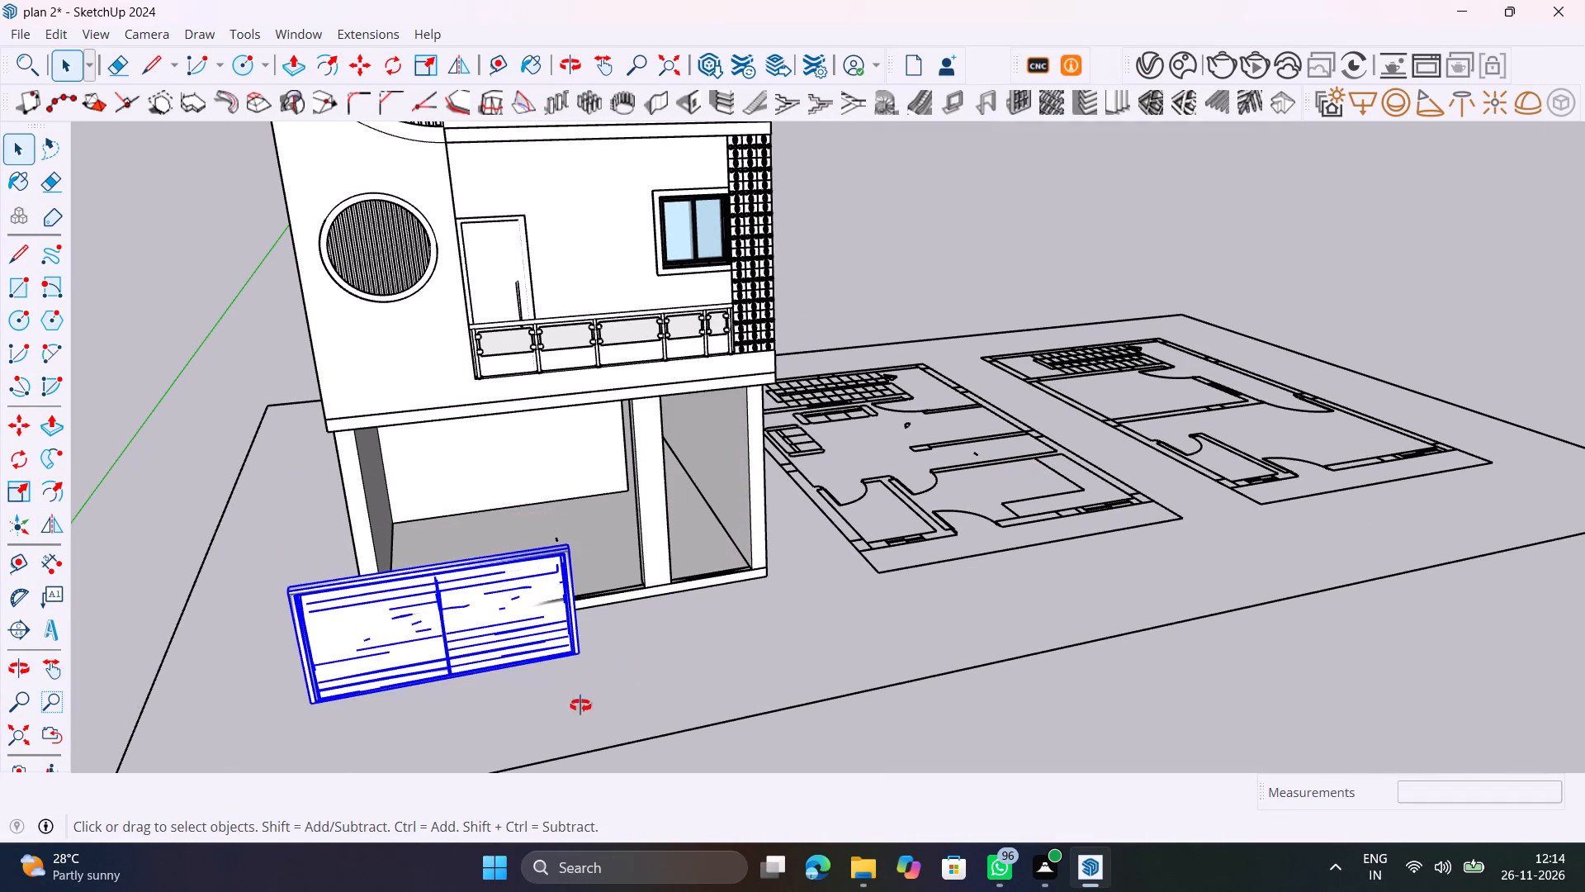
middle_drag(580, 705, 437, 718)
scroll(413, 575, up, 9)
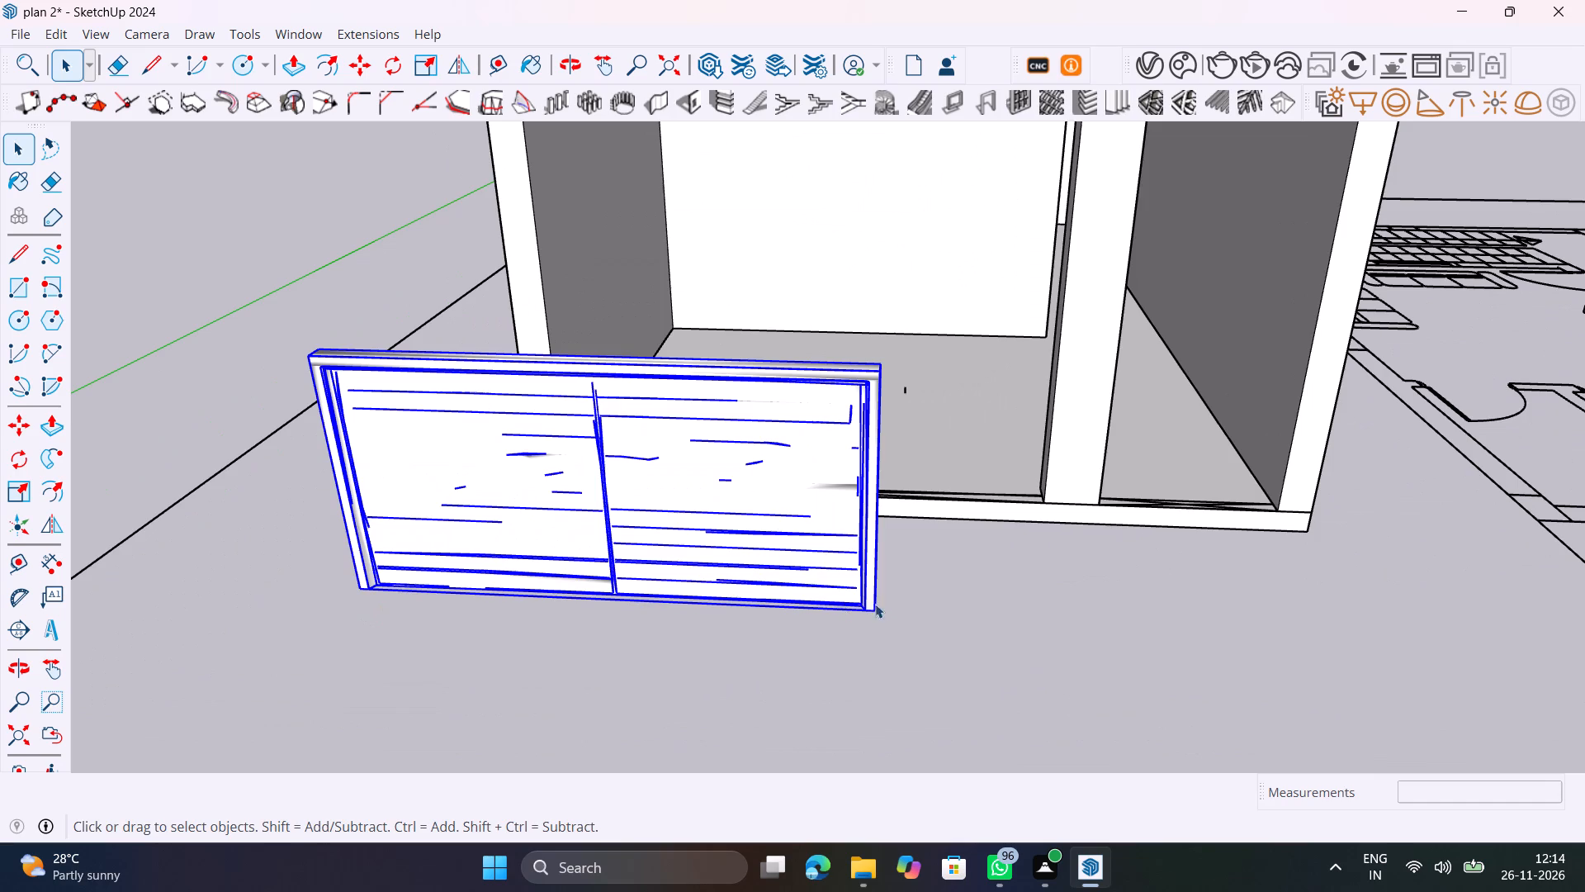
middle_drag(848, 608, 624, 681)
scroll(635, 633, up, 6)
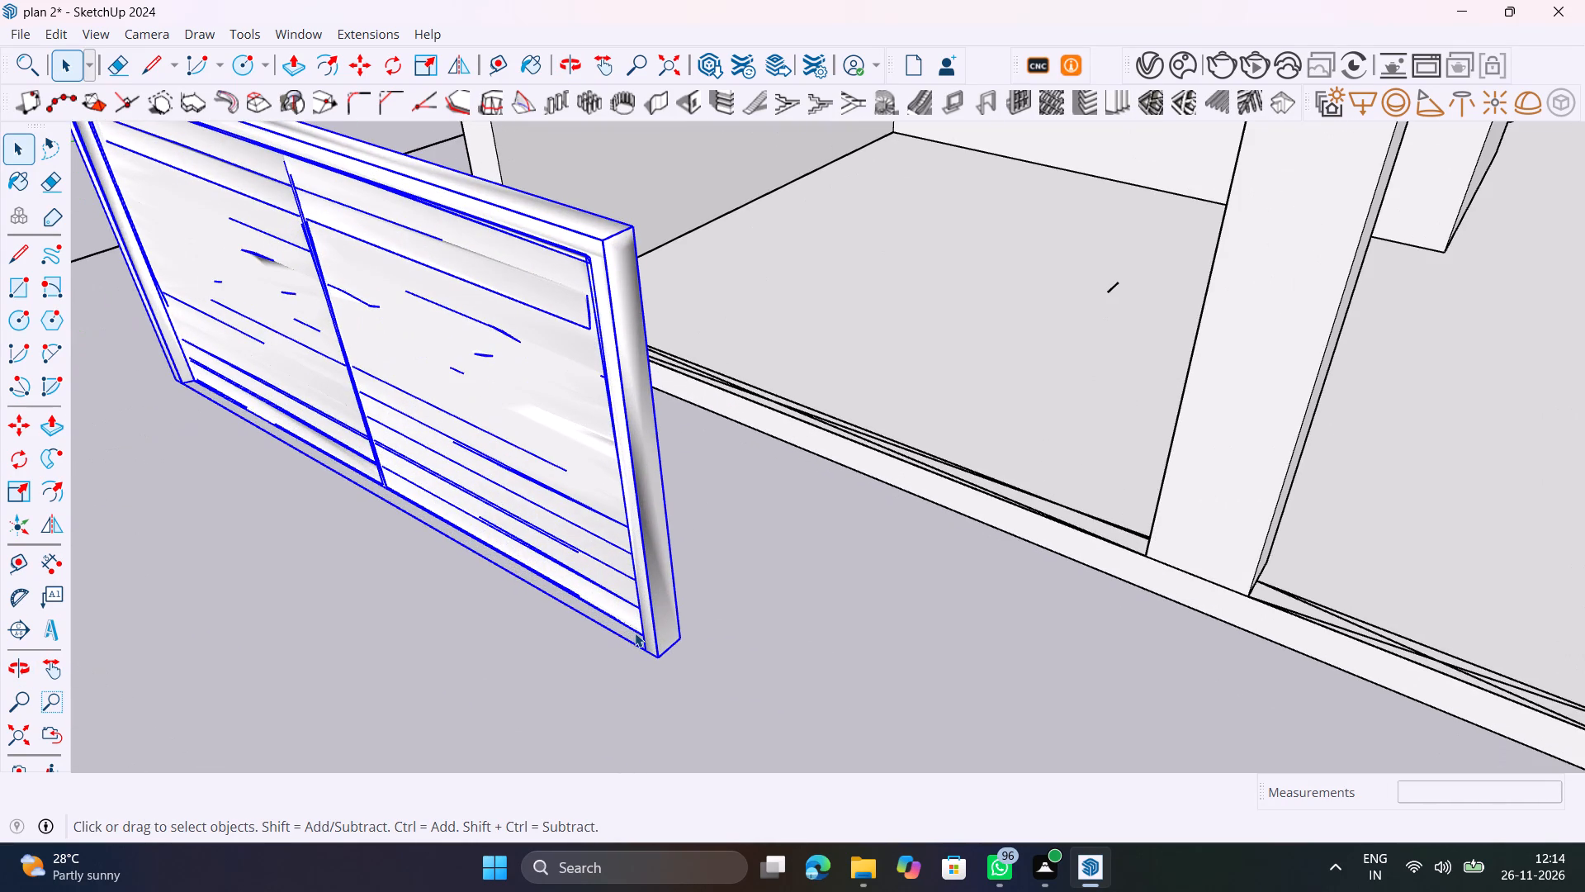
key(m)
click(655, 659)
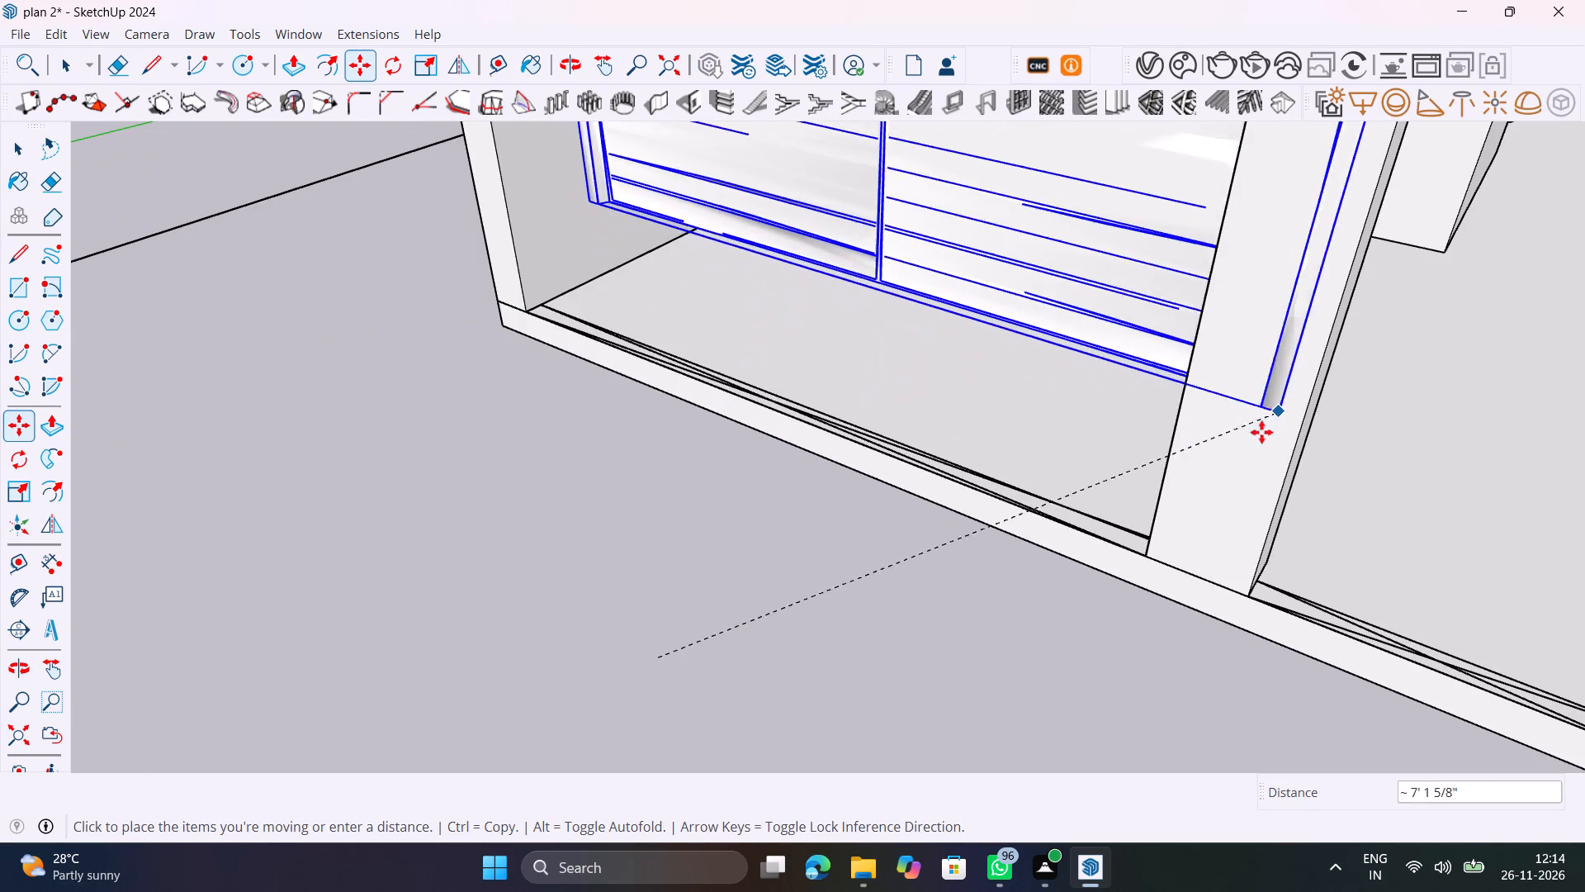
click(1144, 557)
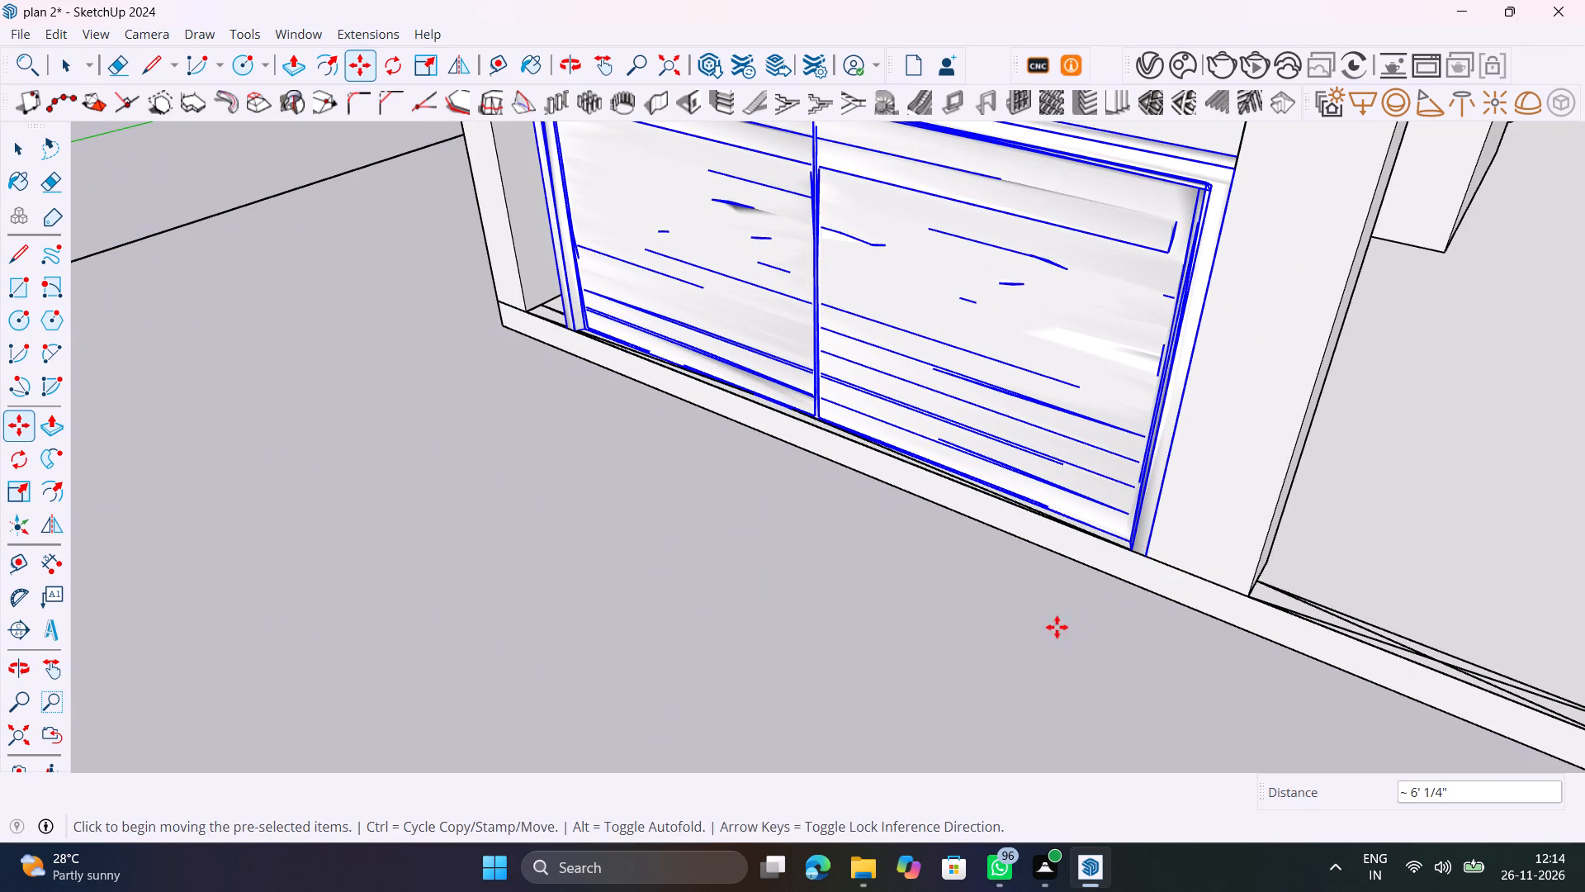
Stretch the garage gate along the red axis until its free side reaches the opening's outer wall.
middle_drag(1057, 627, 1381, 562)
scroll(1010, 516, down, 3)
shift+middle_drag(1015, 518, 1163, 583)
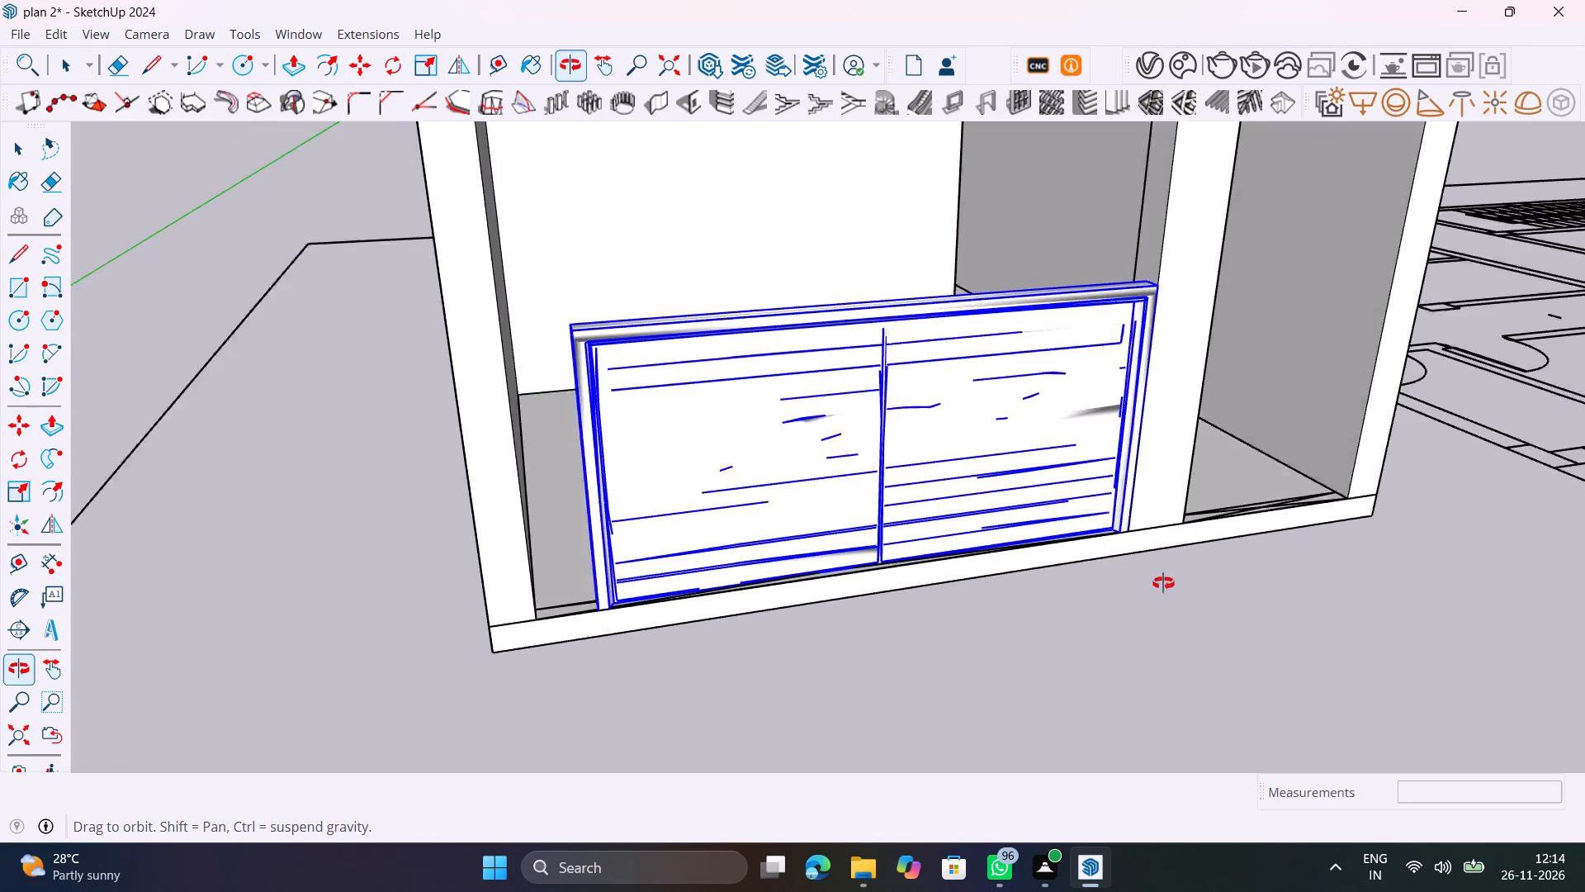
shift+middle_drag(1163, 583, 1205, 576)
scroll(663, 499, up, 6)
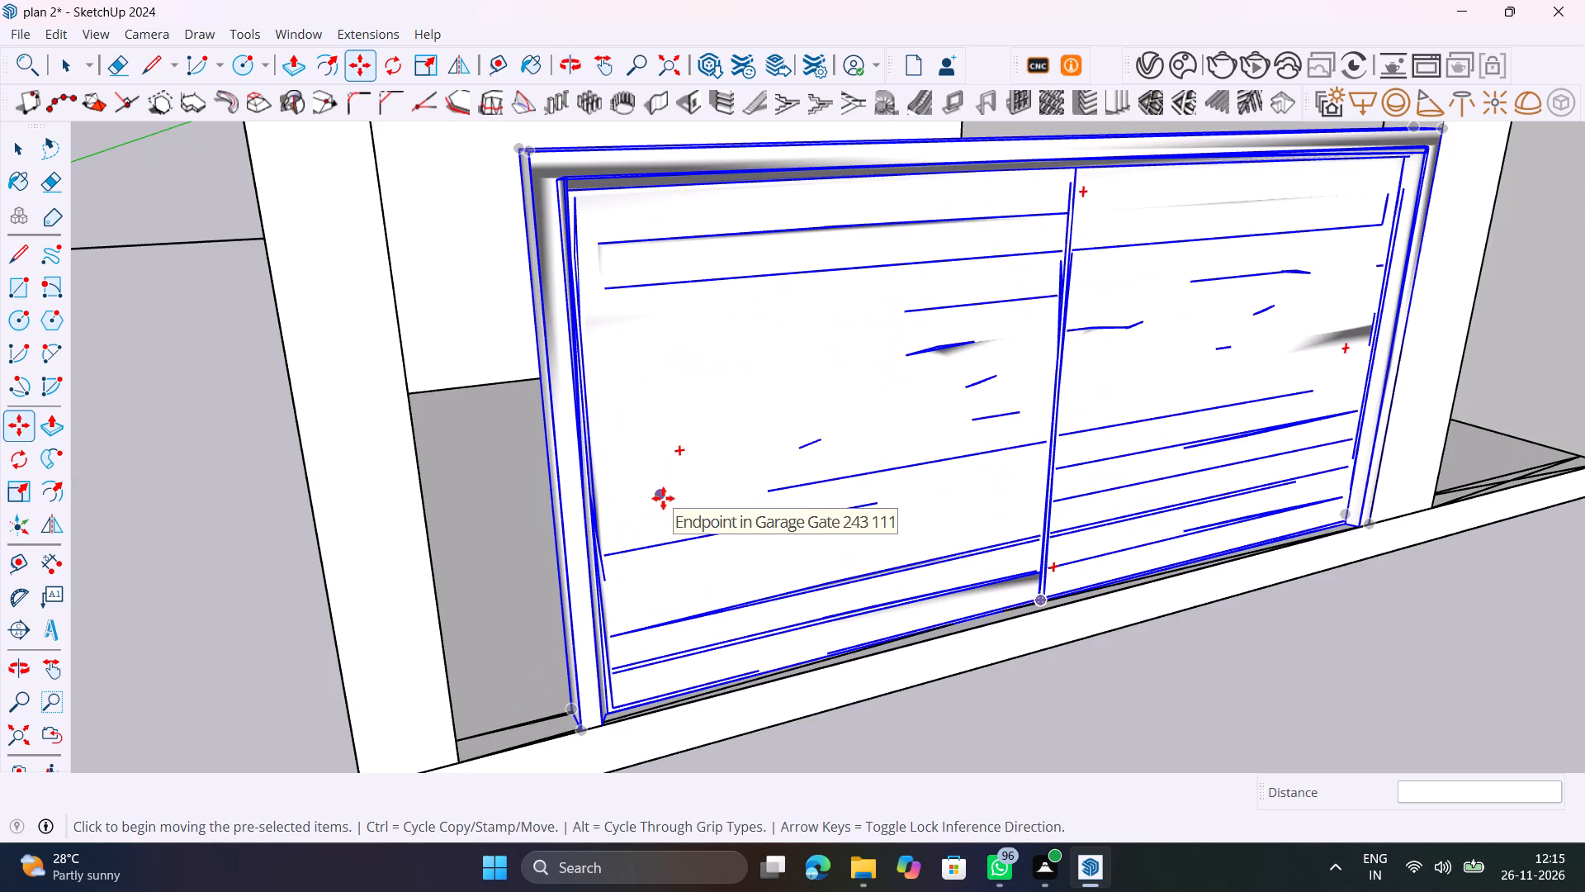
key(s)
scroll(537, 463, up, 4)
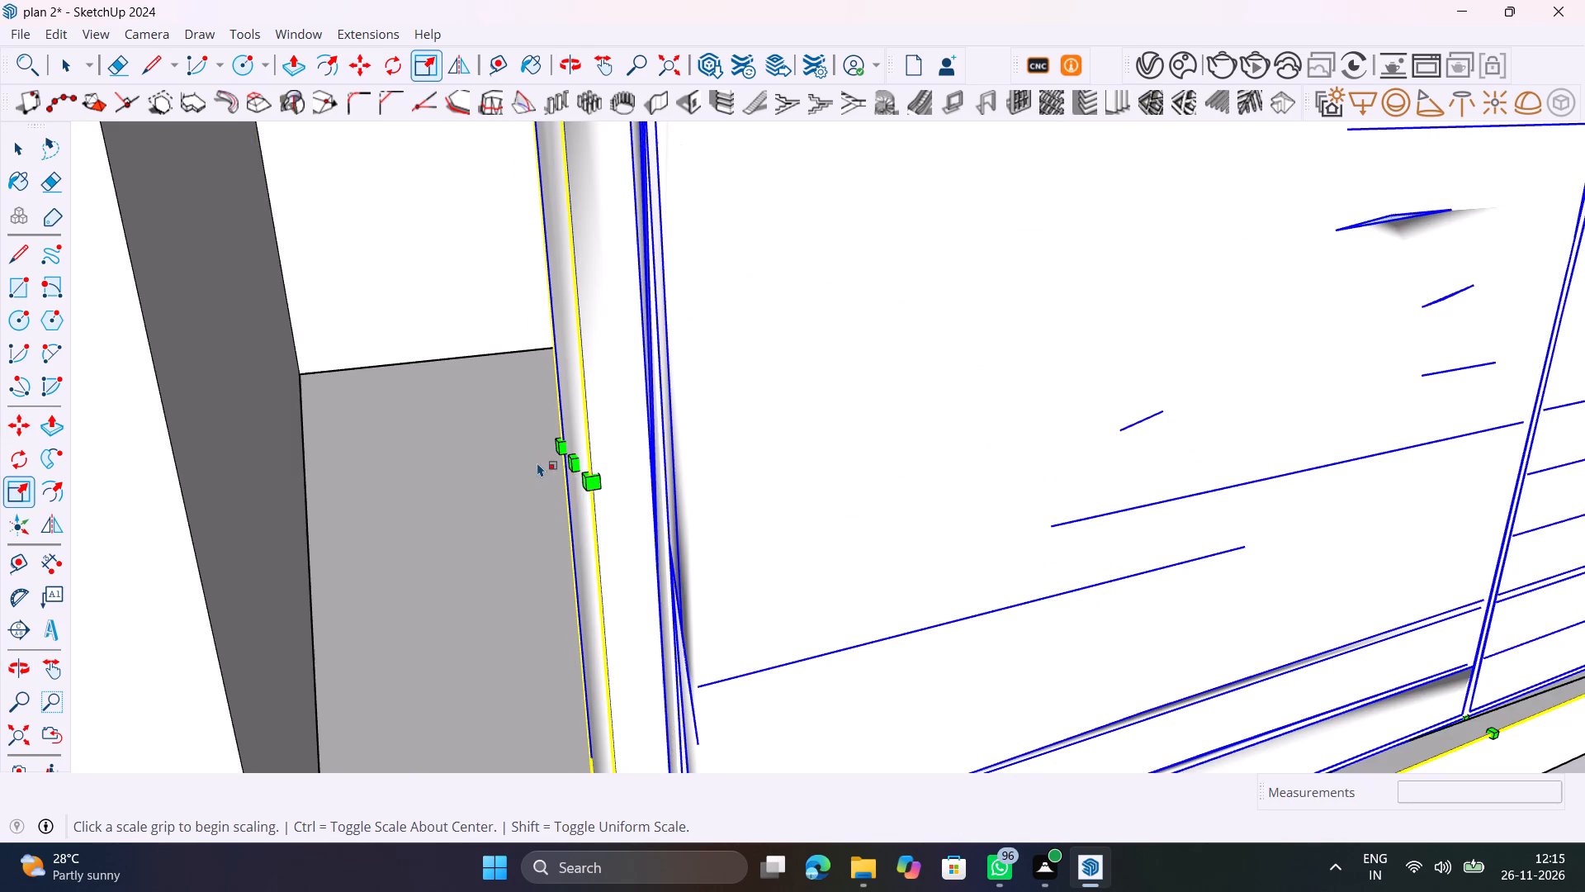
click(579, 465)
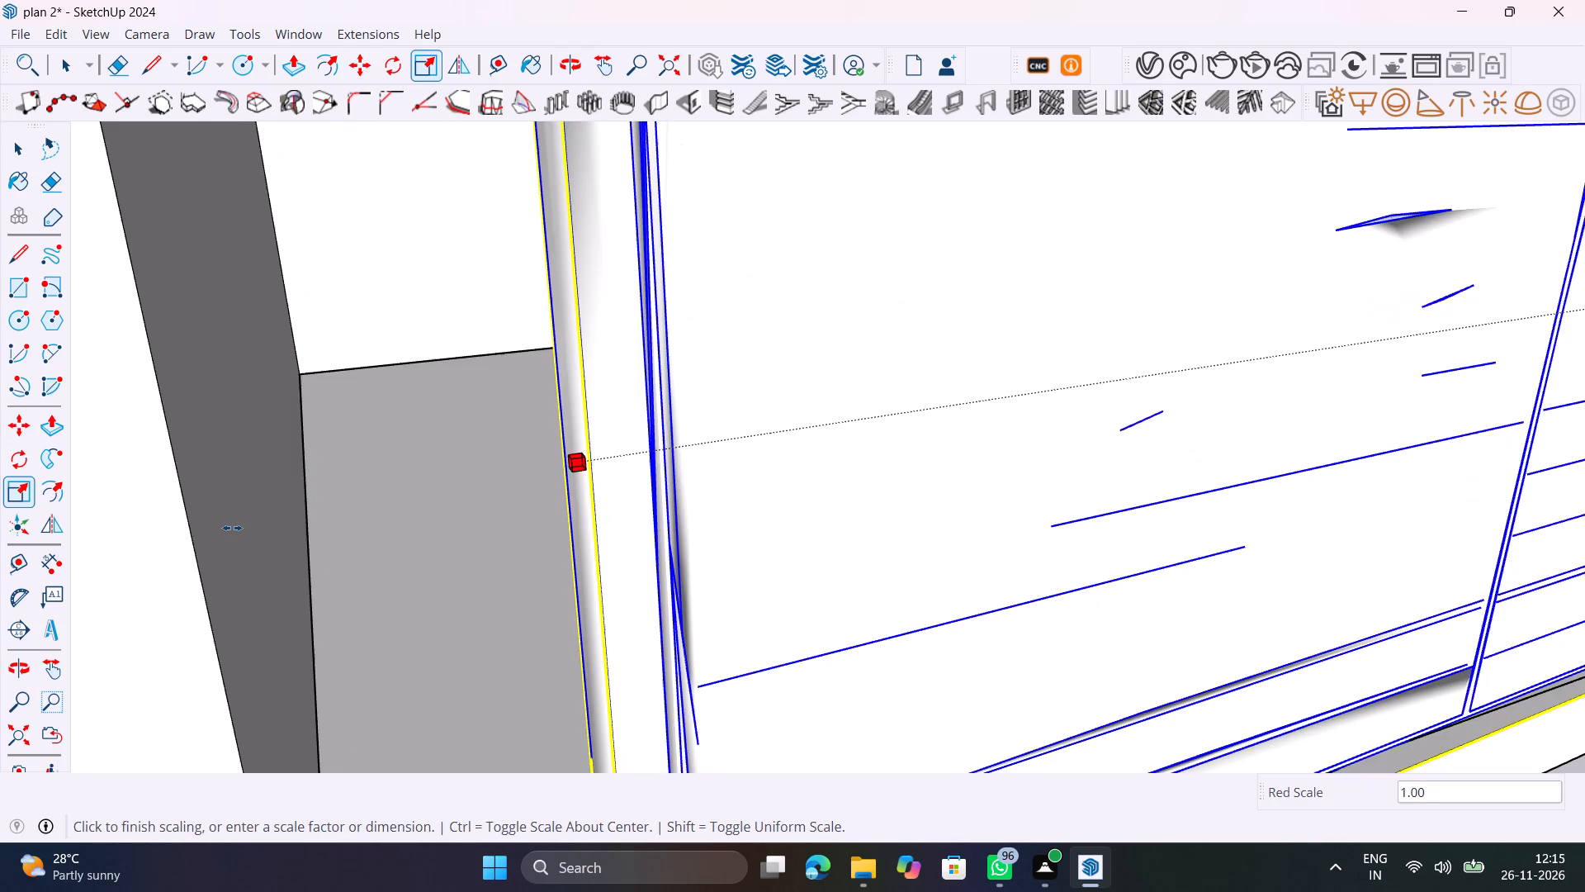
click(195, 529)
scroll(536, 484, down, 15)
key(space)
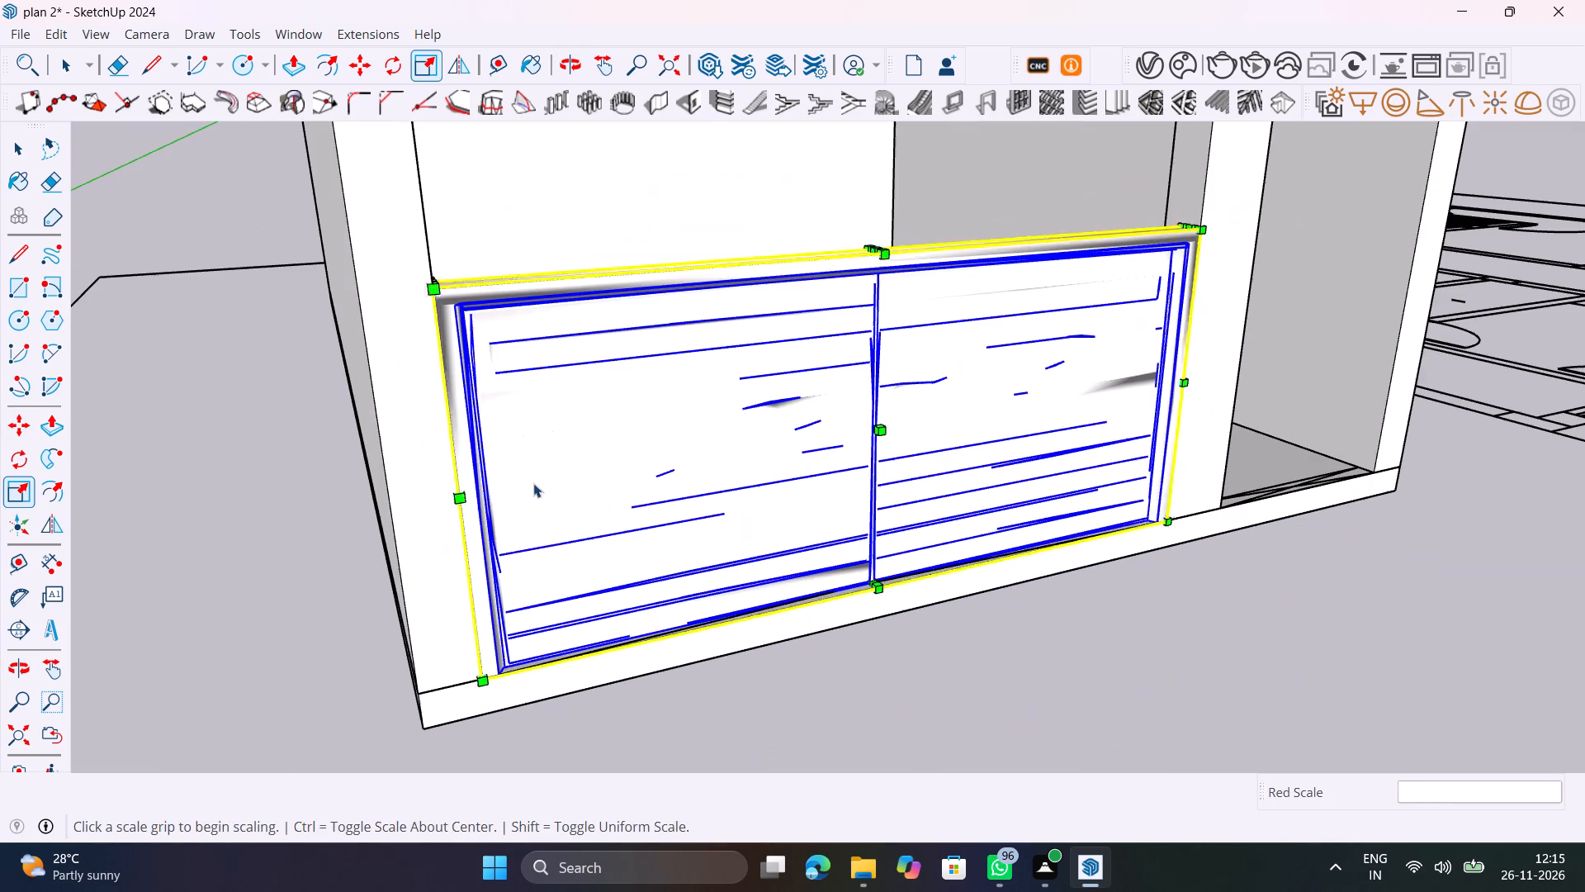
click(1109, 571)
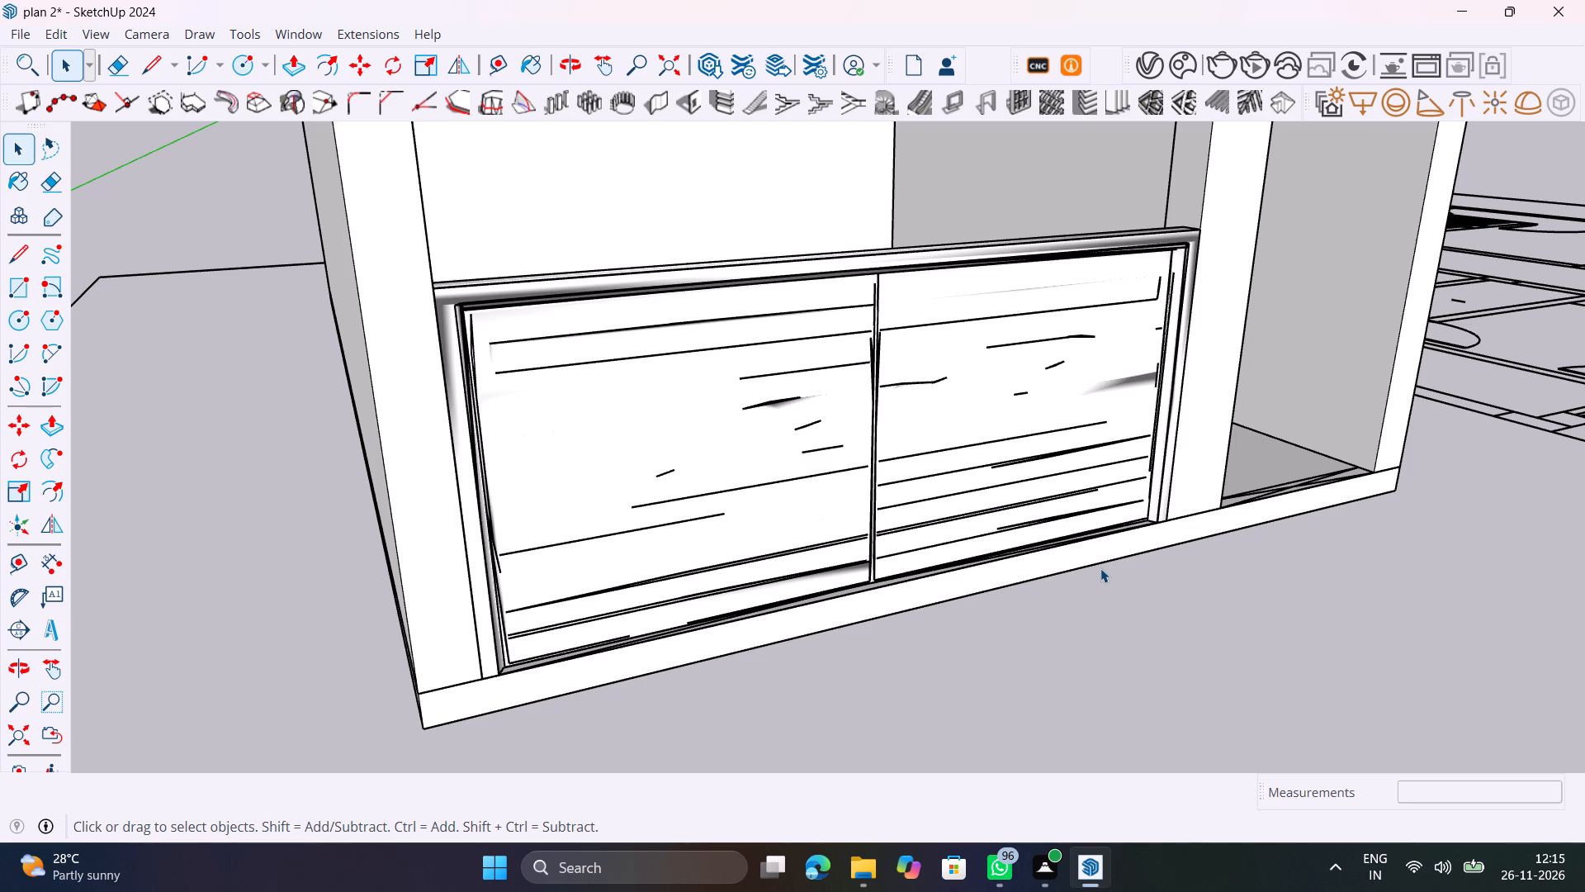
Save the plan 2 model with the whole front facade and fitted garage gate in view.
scroll(1091, 352, down, 3)
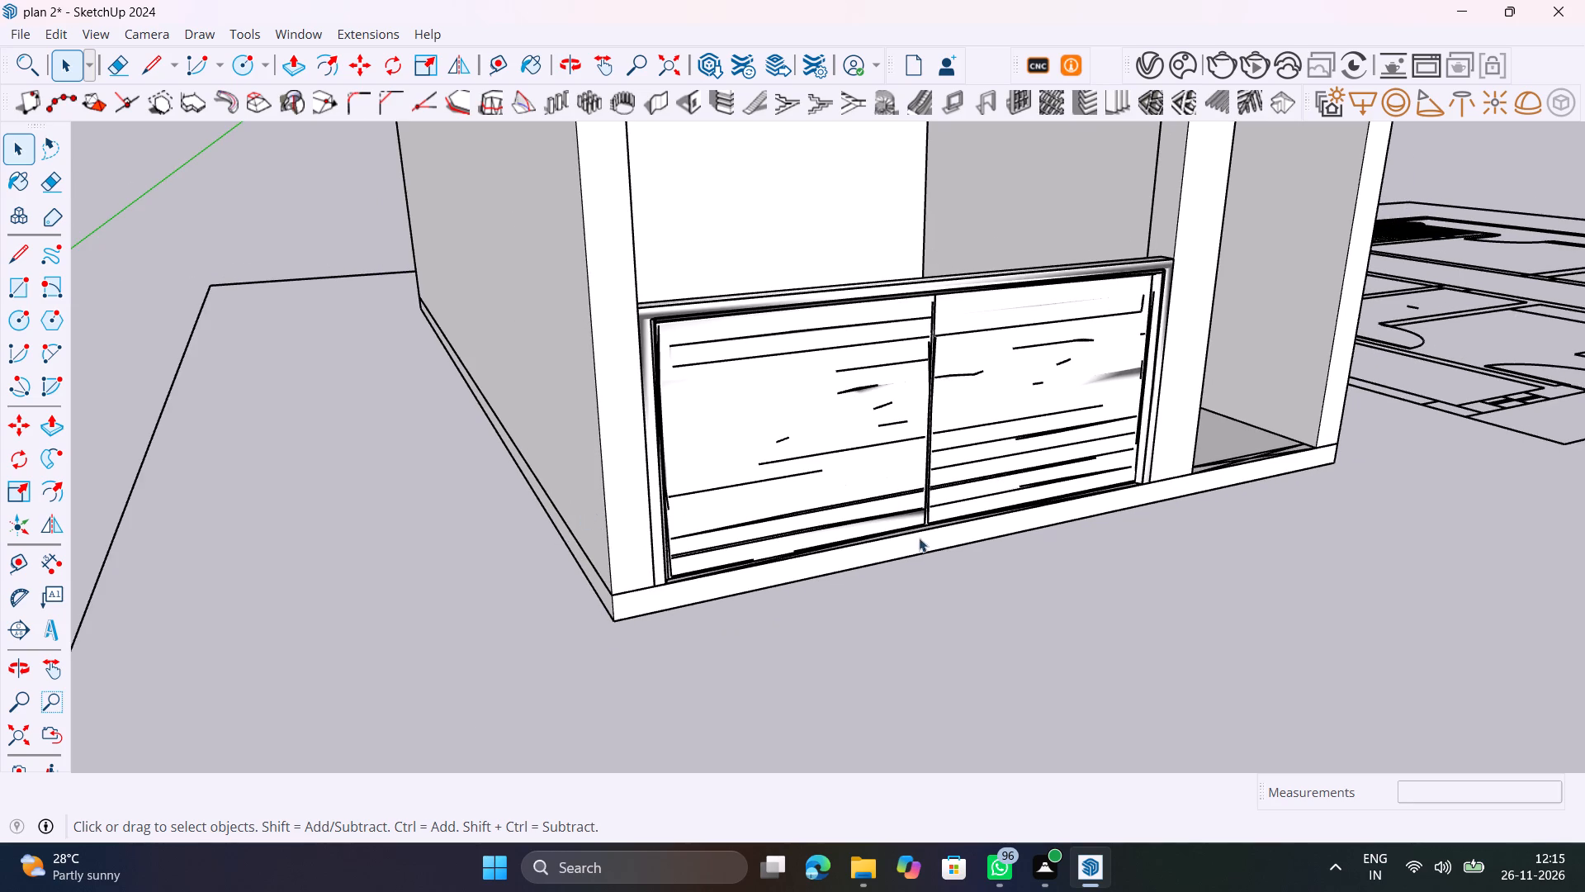
middle_drag(920, 539, 631, 549)
scroll(637, 515, down, 13)
shift+middle_drag(646, 512, 646, 629)
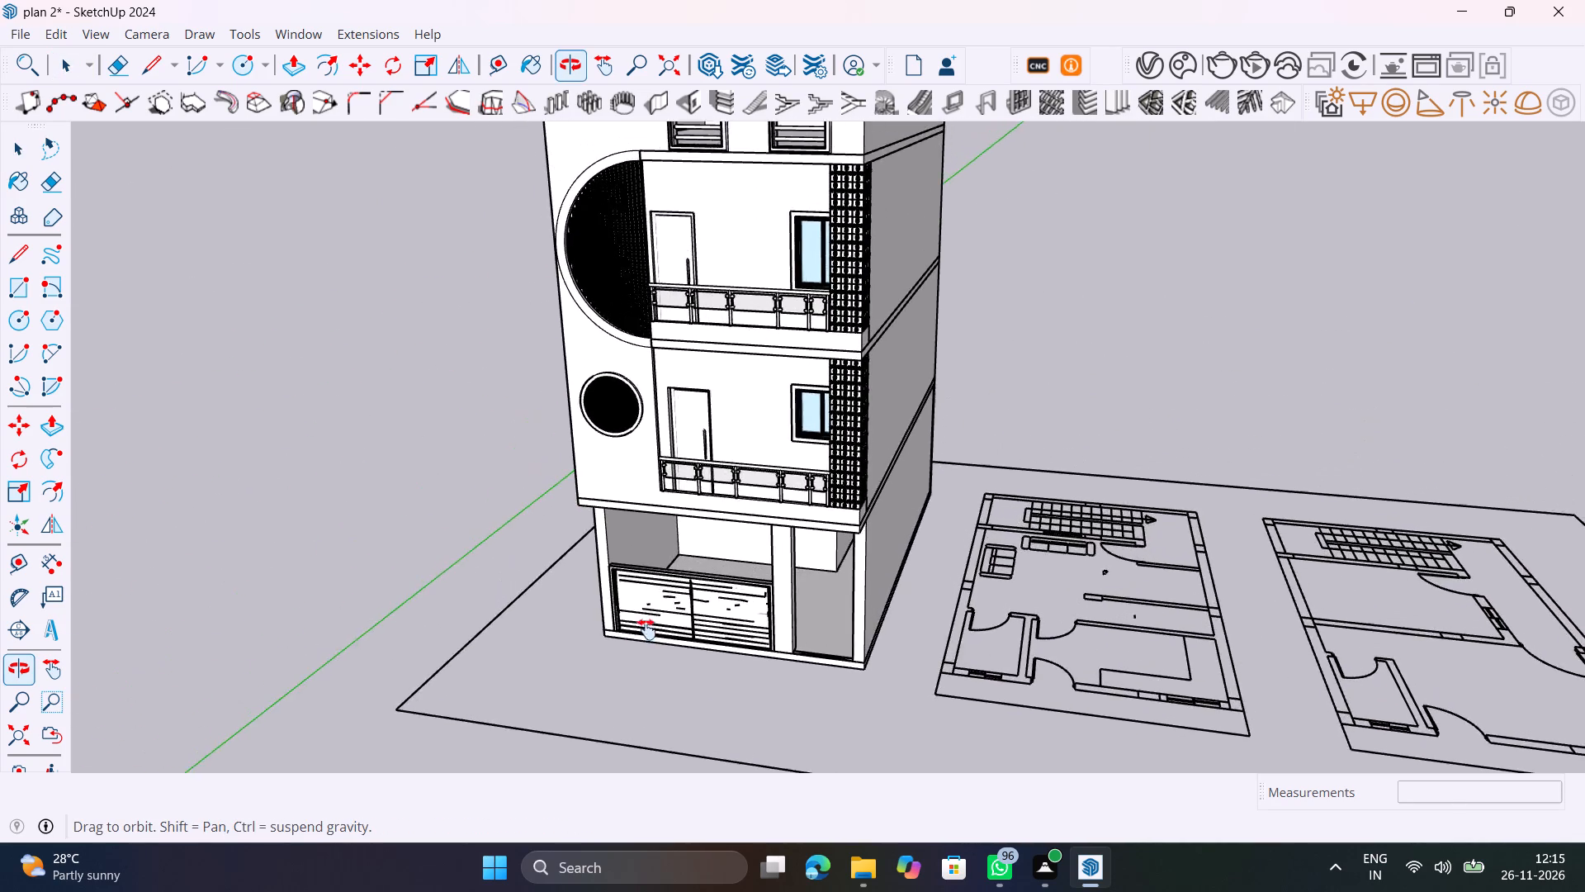
shift+middle_drag(646, 629, 753, 536)
shift+middle_drag(804, 531, 766, 562)
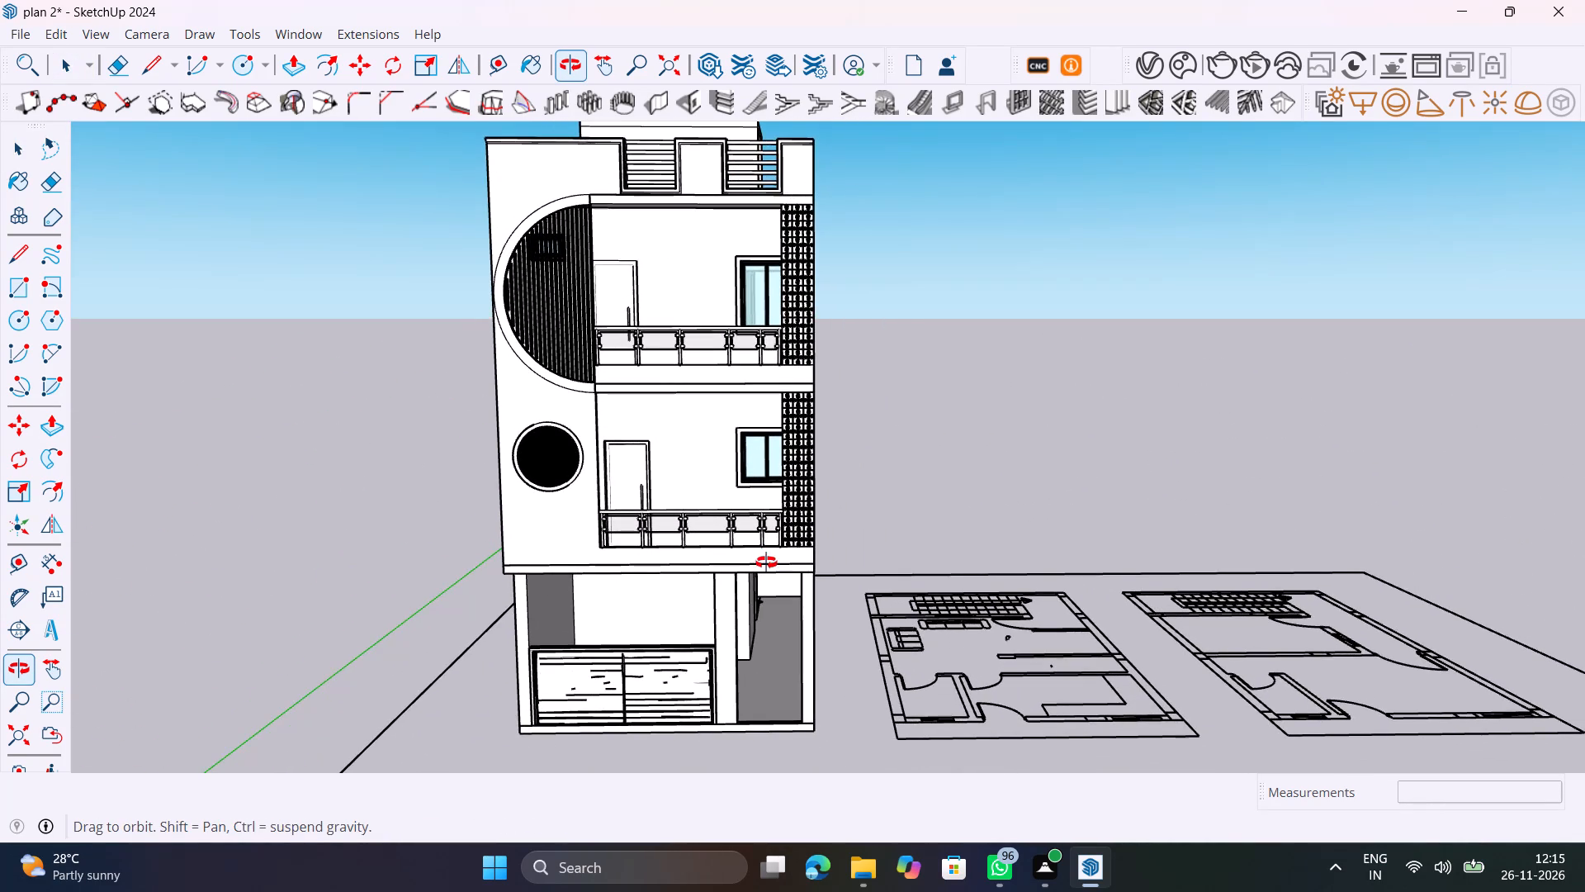
shift+middle_drag(766, 562, 757, 558)
scroll(754, 551, down, 1)
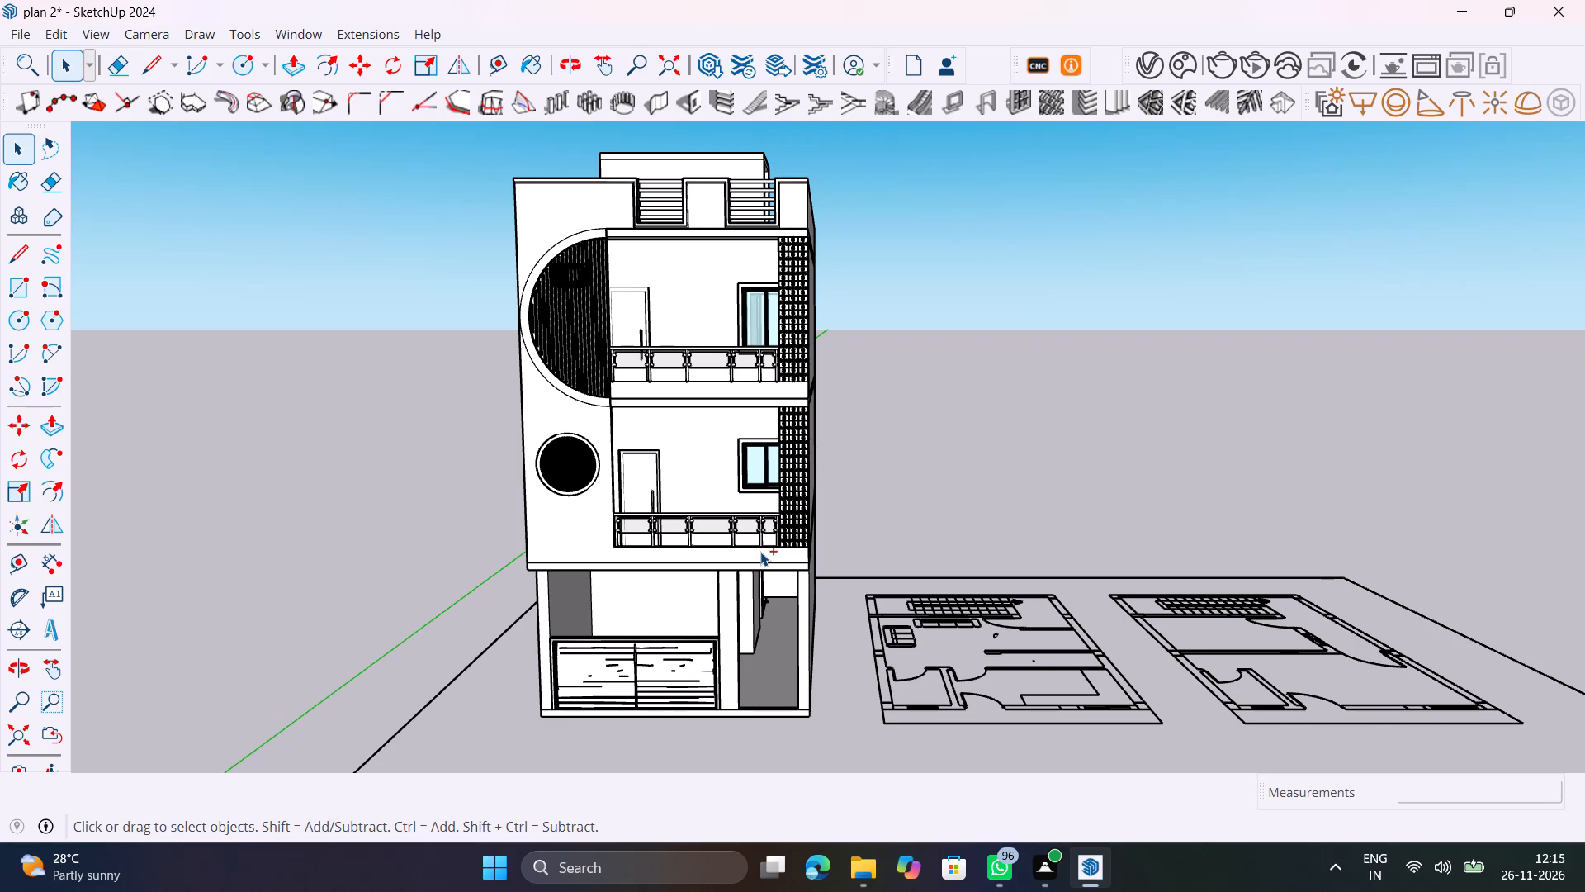
key(ctrl+s)
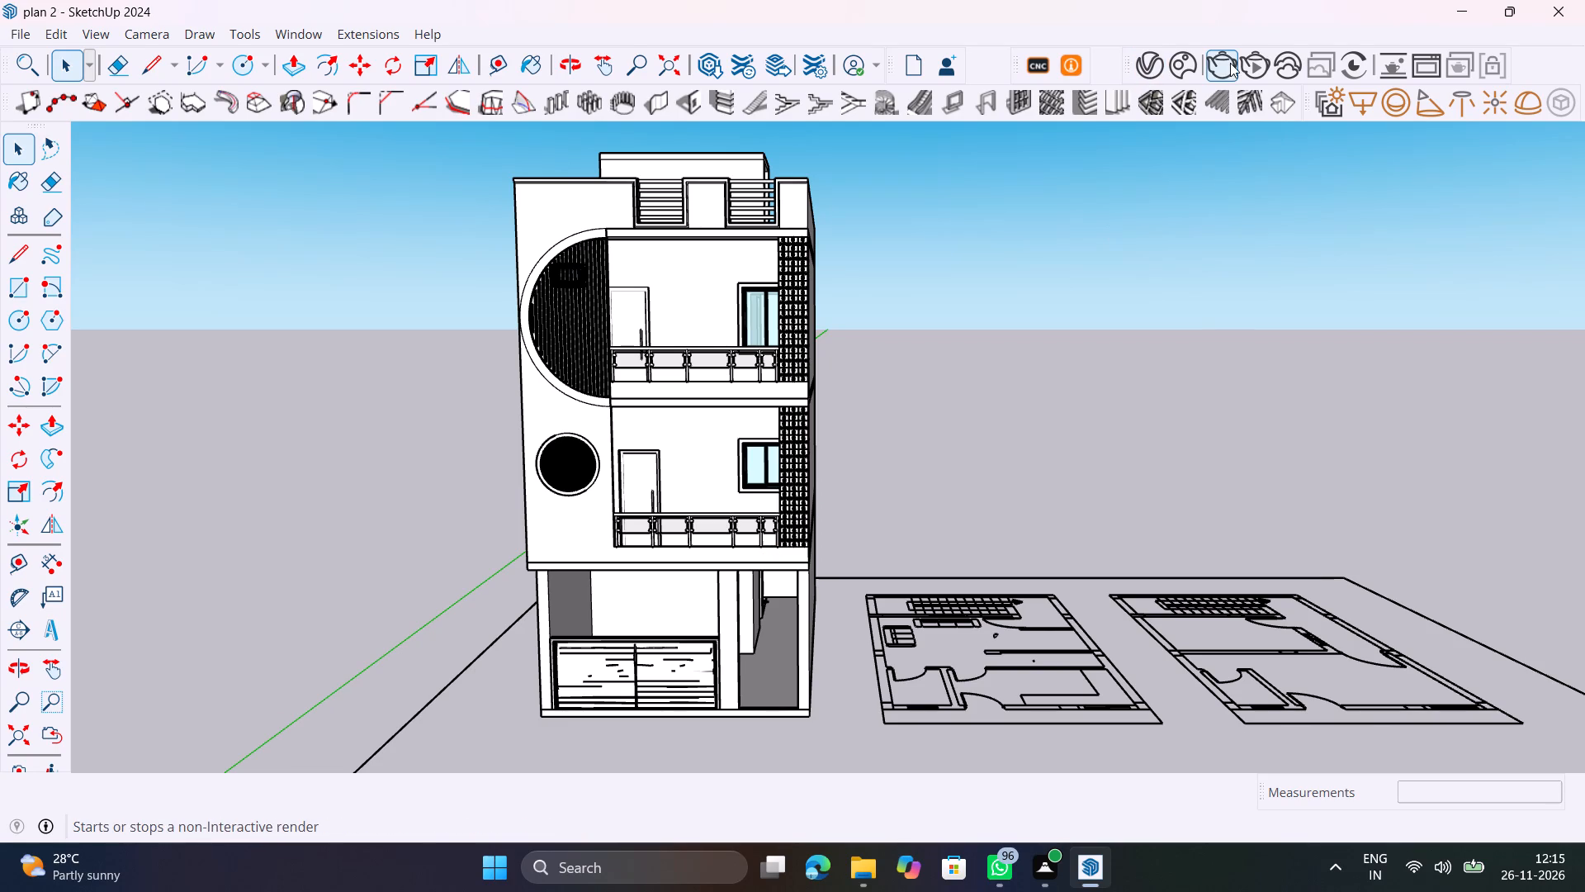
Run a non-interactive V-Ray render of the full front facade, check the fitted gate, and close the frame buffer.
click(1232, 63)
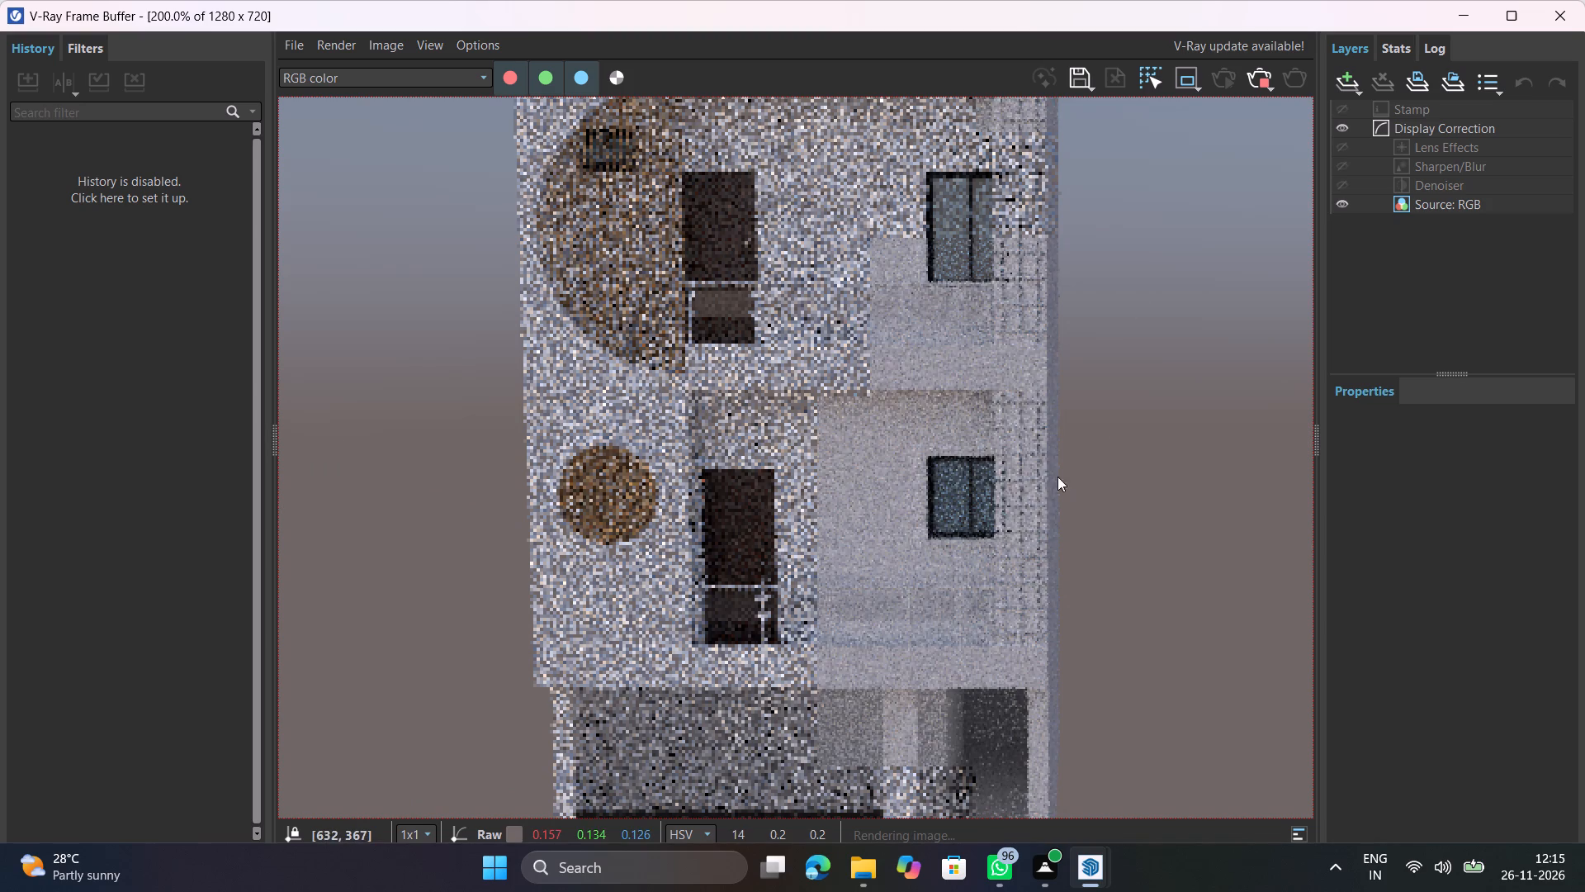
scroll(992, 476, down, 1)
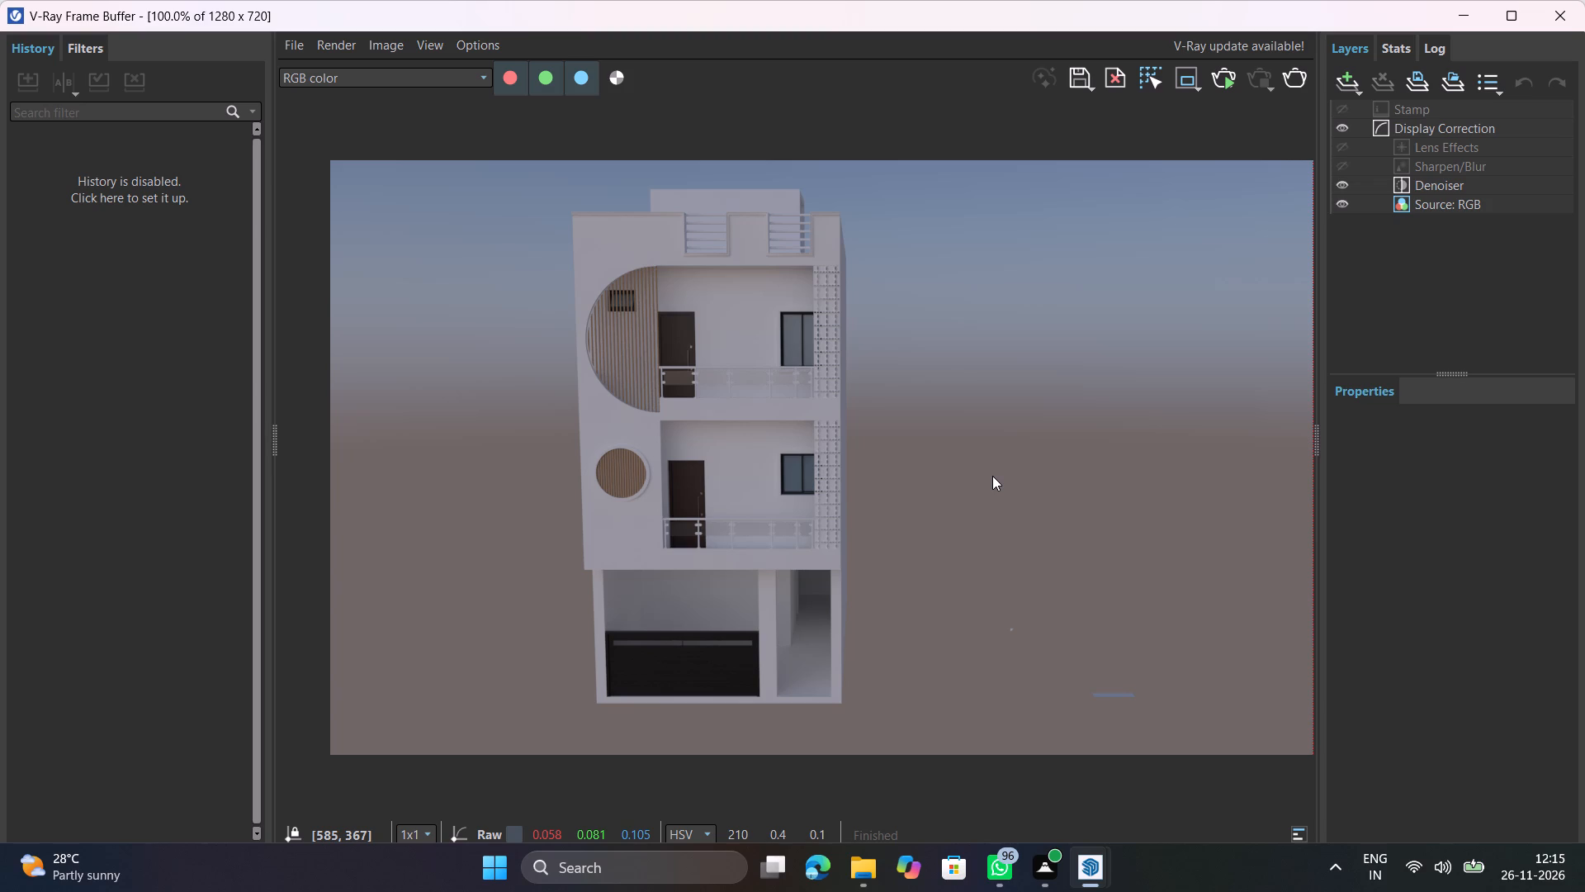
click(1218, 78)
click(1573, 19)
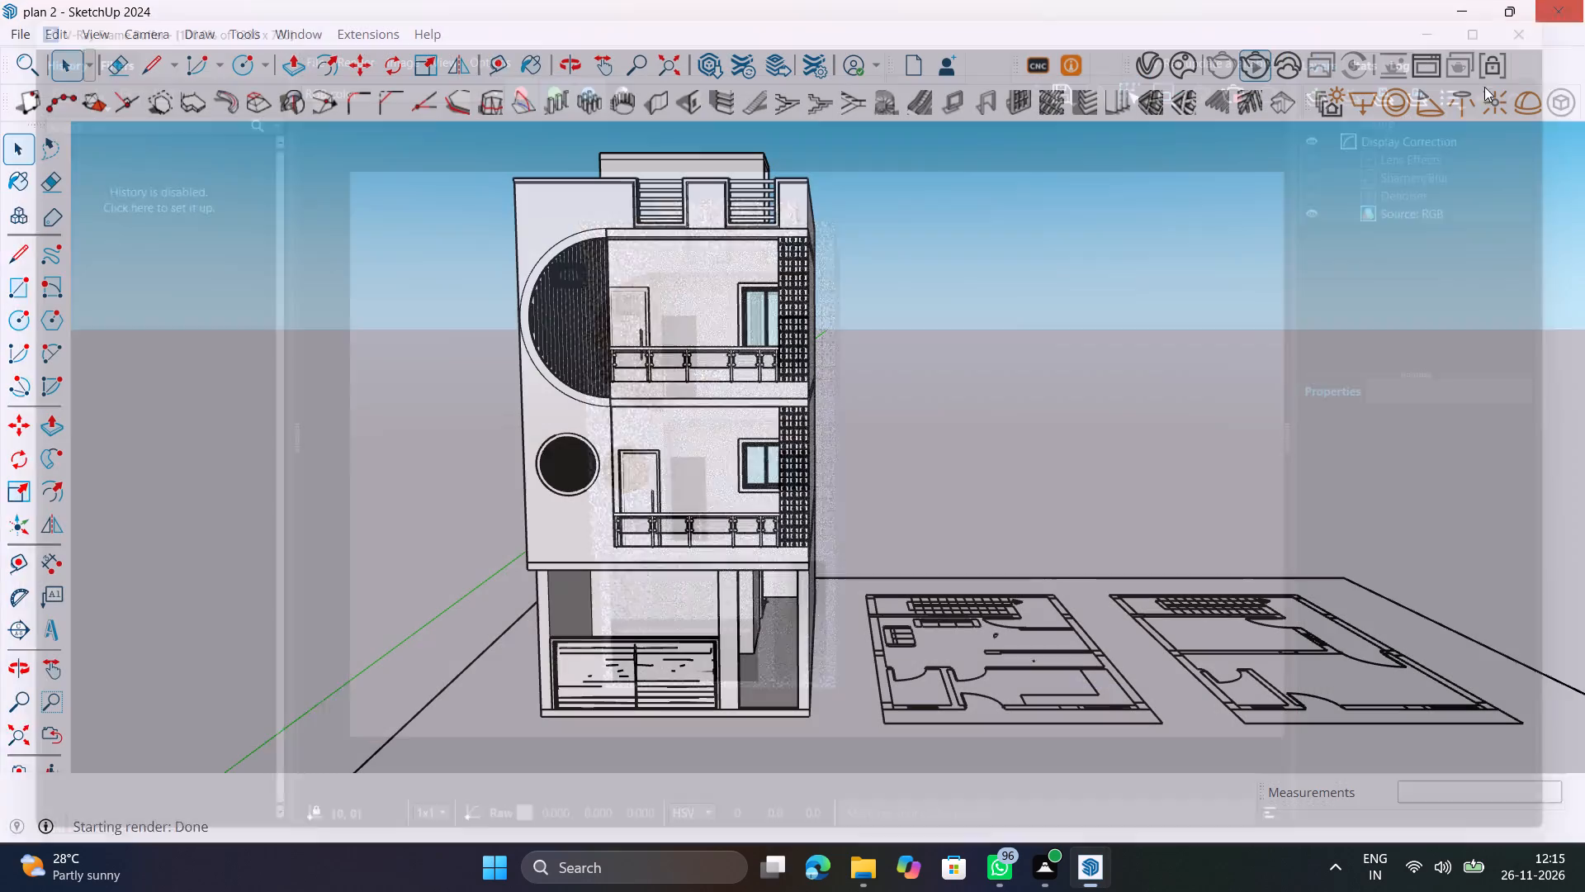
Examine the house exterior from several angles, covering the front facade, garage gate, side walls and roof terrace.
scroll(548, 611, up, 4)
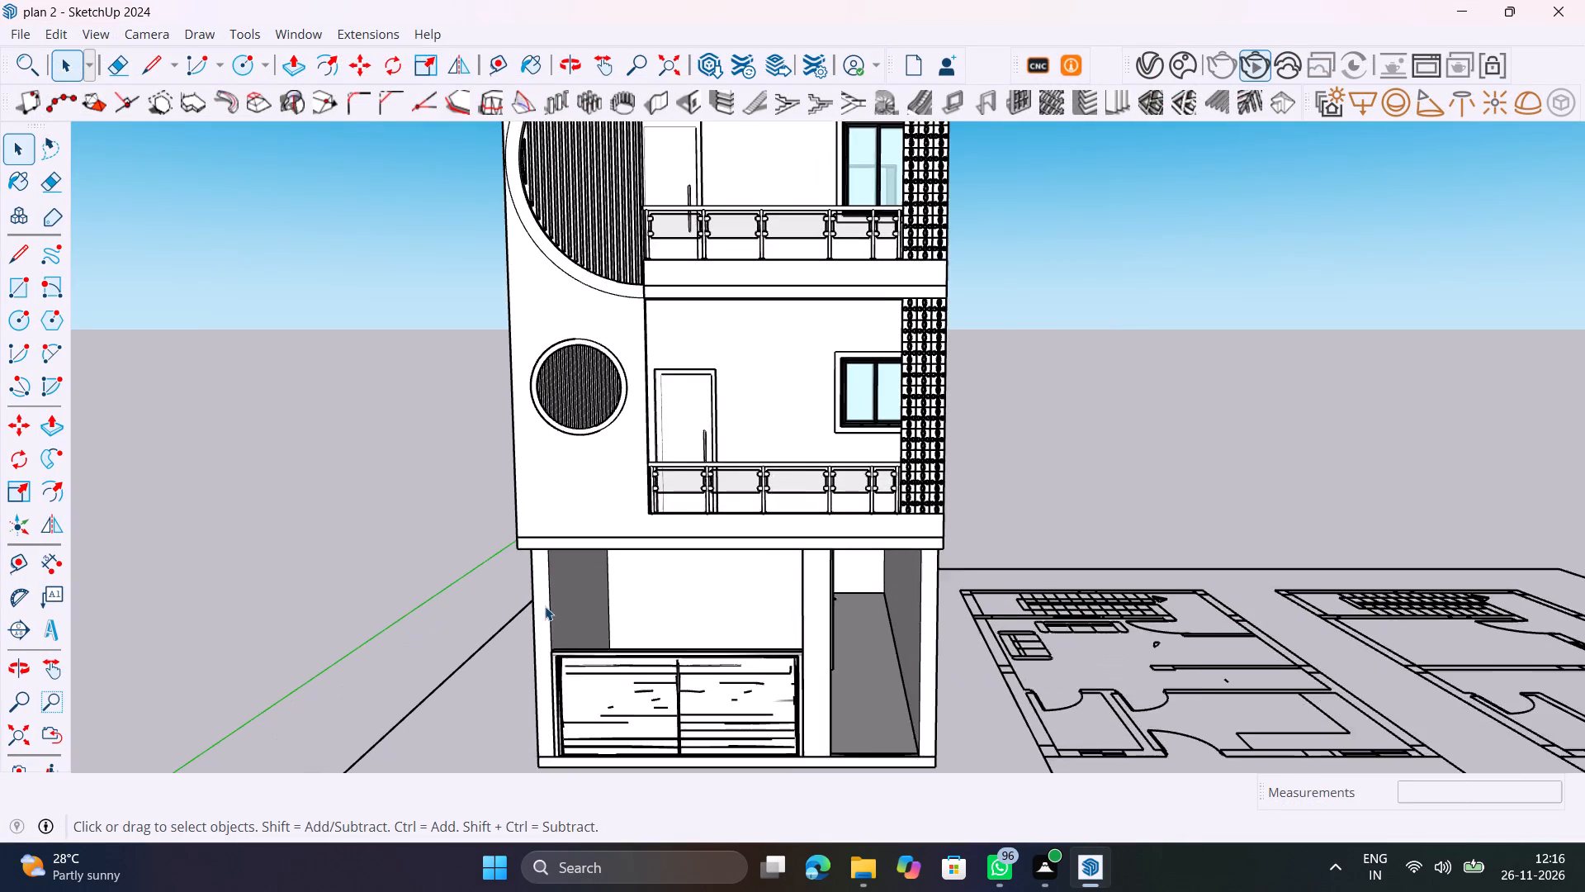
scroll(545, 606, up, 1)
middle_drag(546, 595, 816, 707)
scroll(558, 598, up, 1)
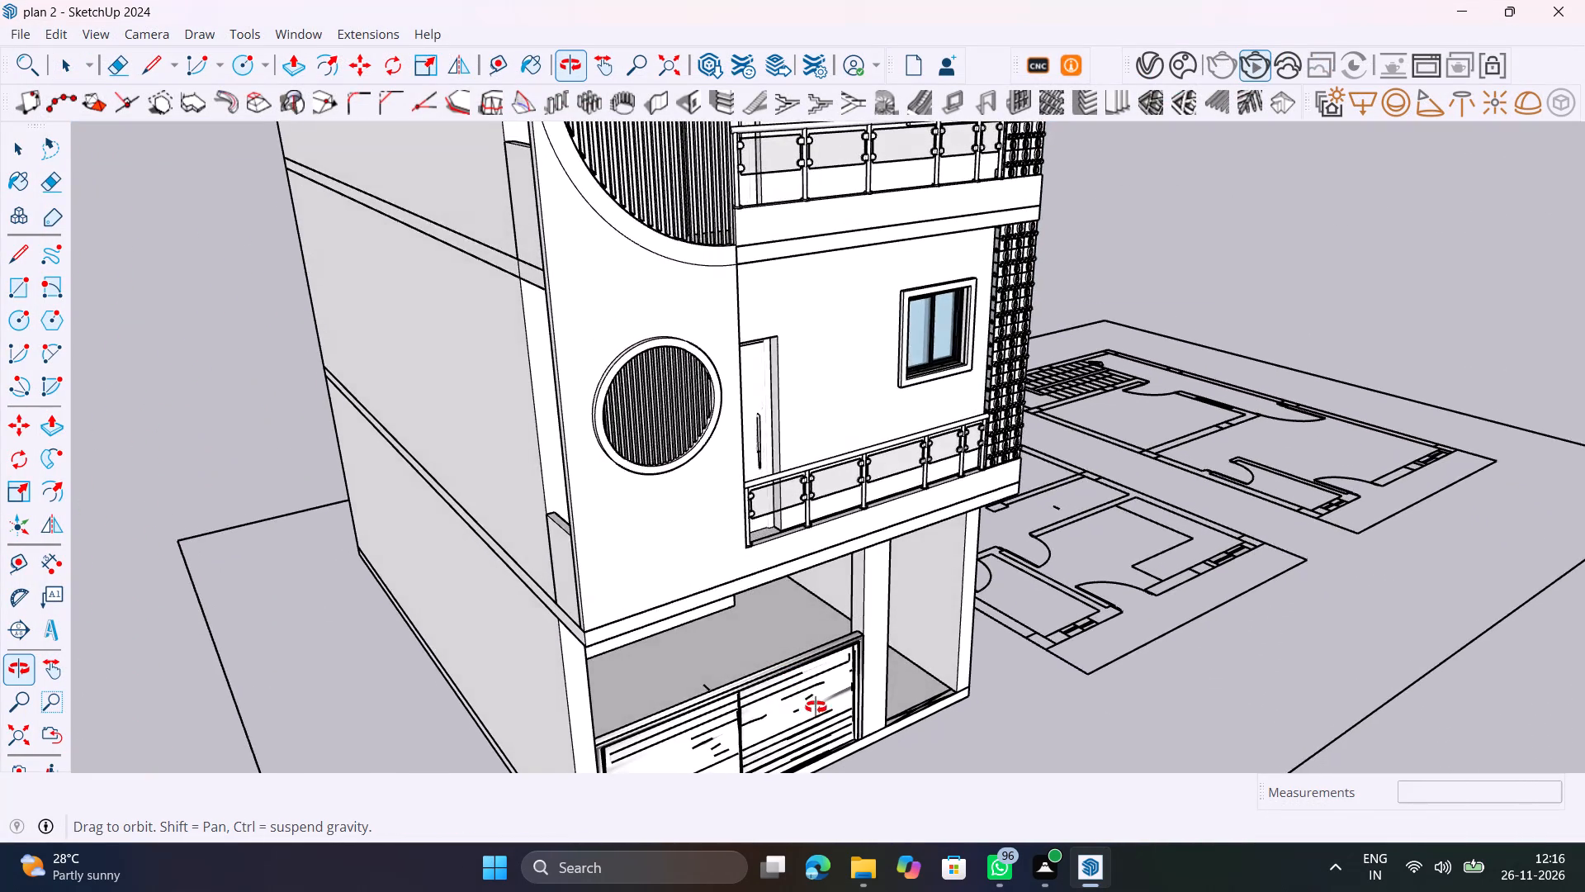
middle_drag(816, 707, 625, 732)
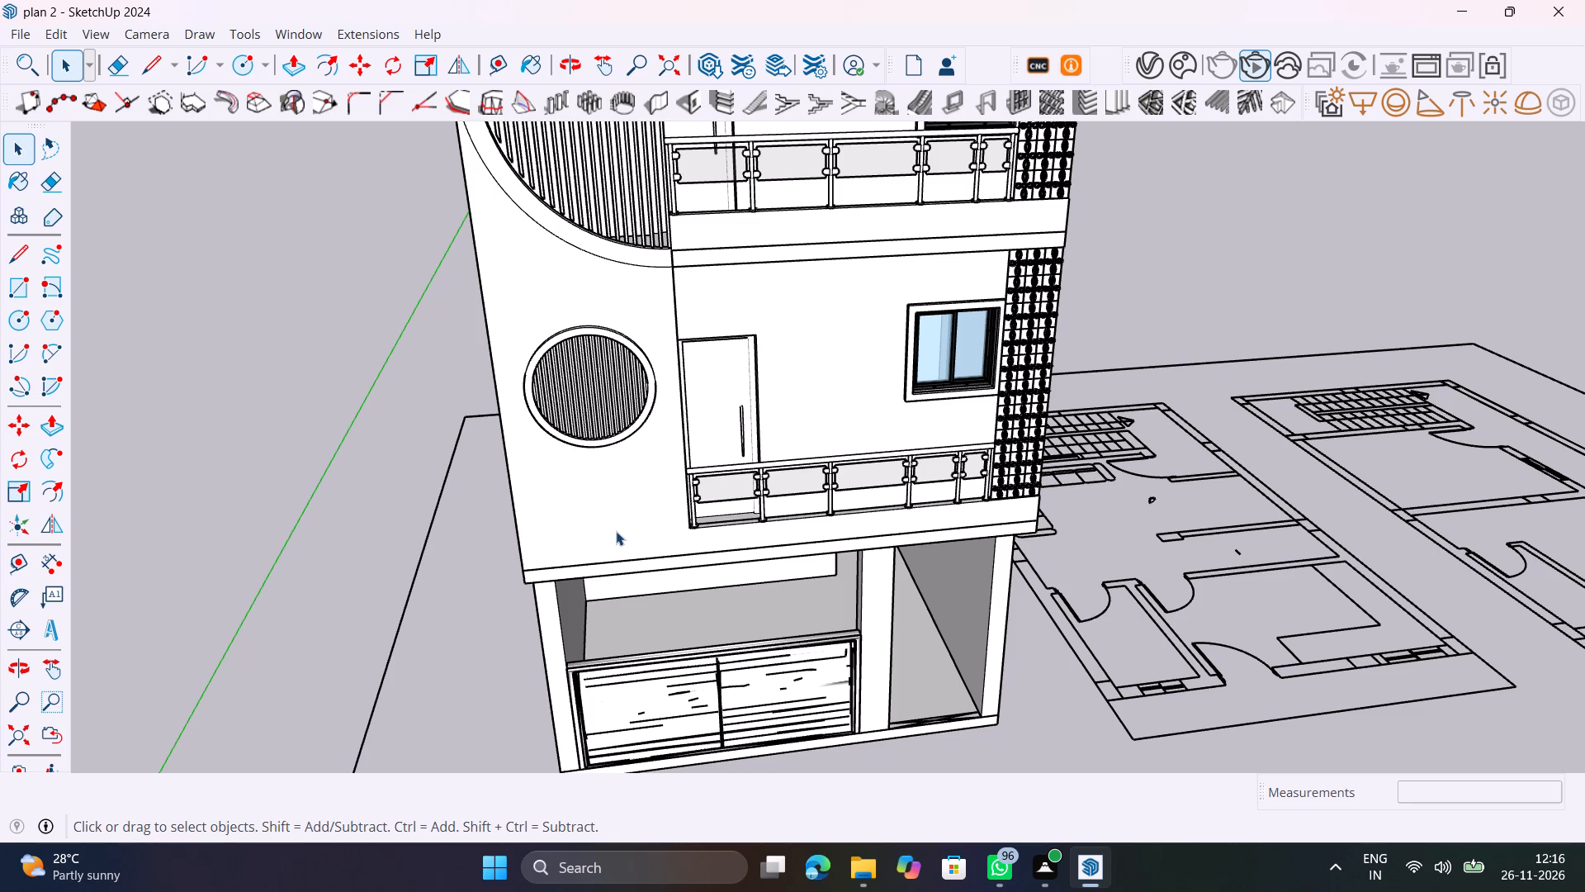
scroll(622, 499, down, 2)
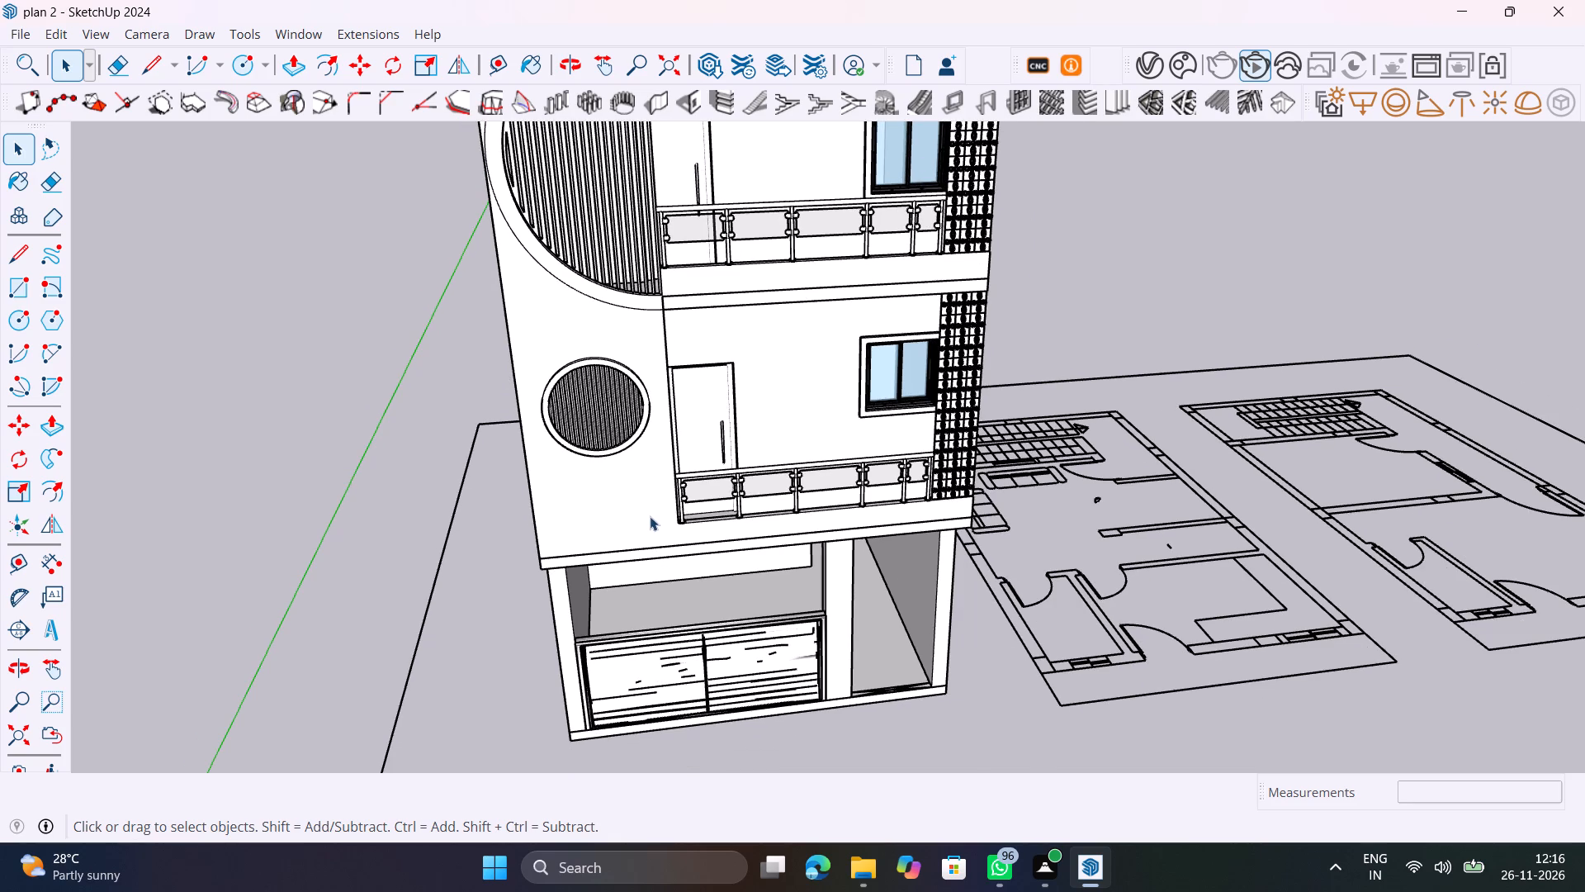
middle_drag(688, 511, 231, 491)
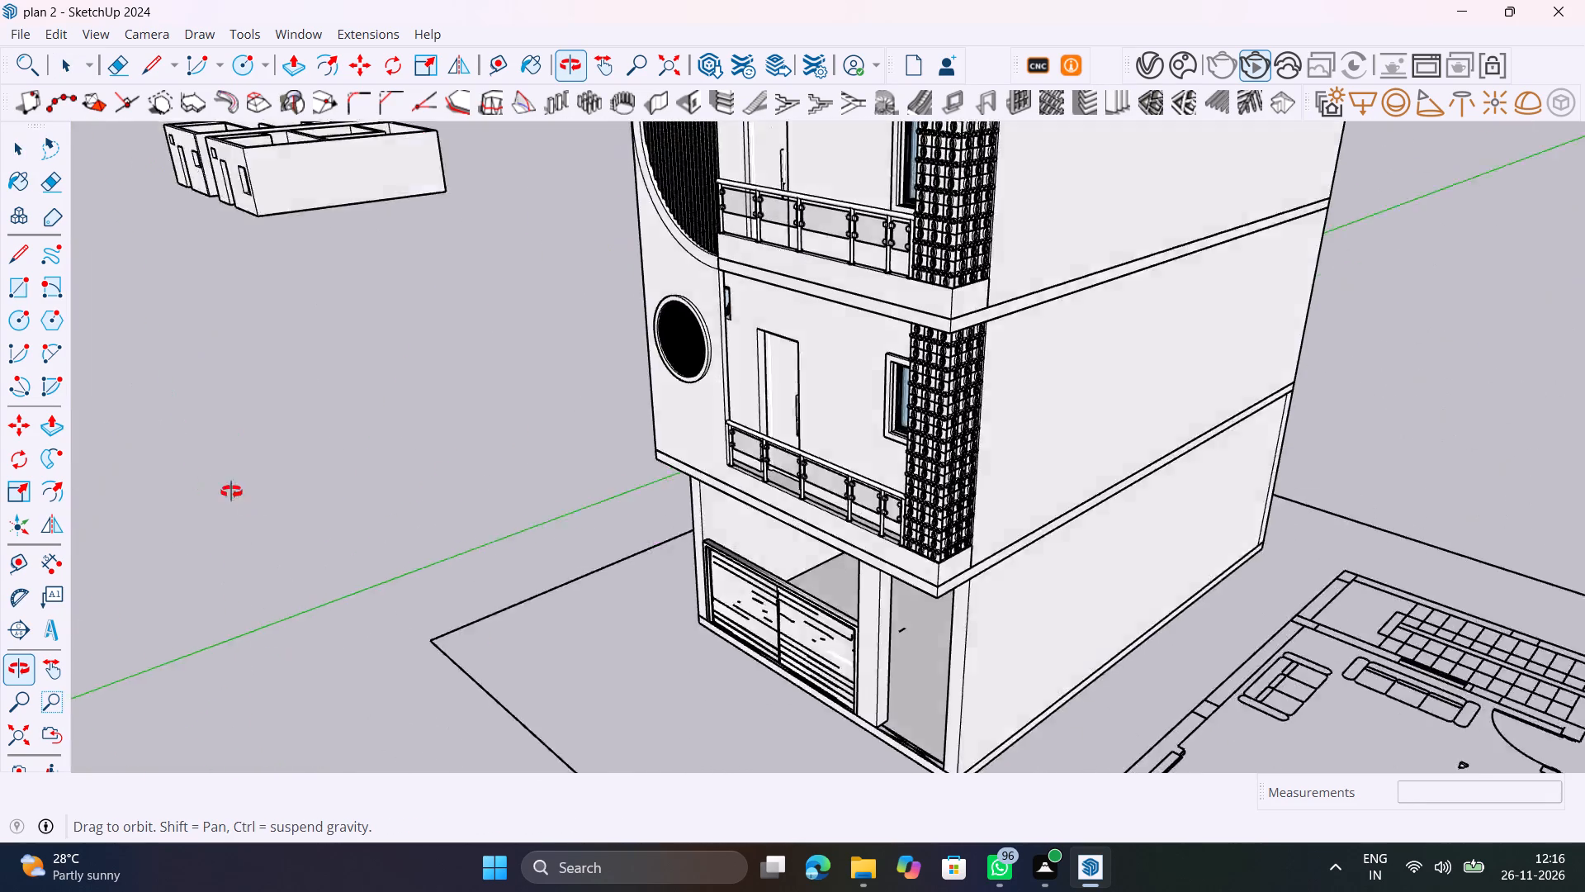
middle_drag(231, 491, 133, 489)
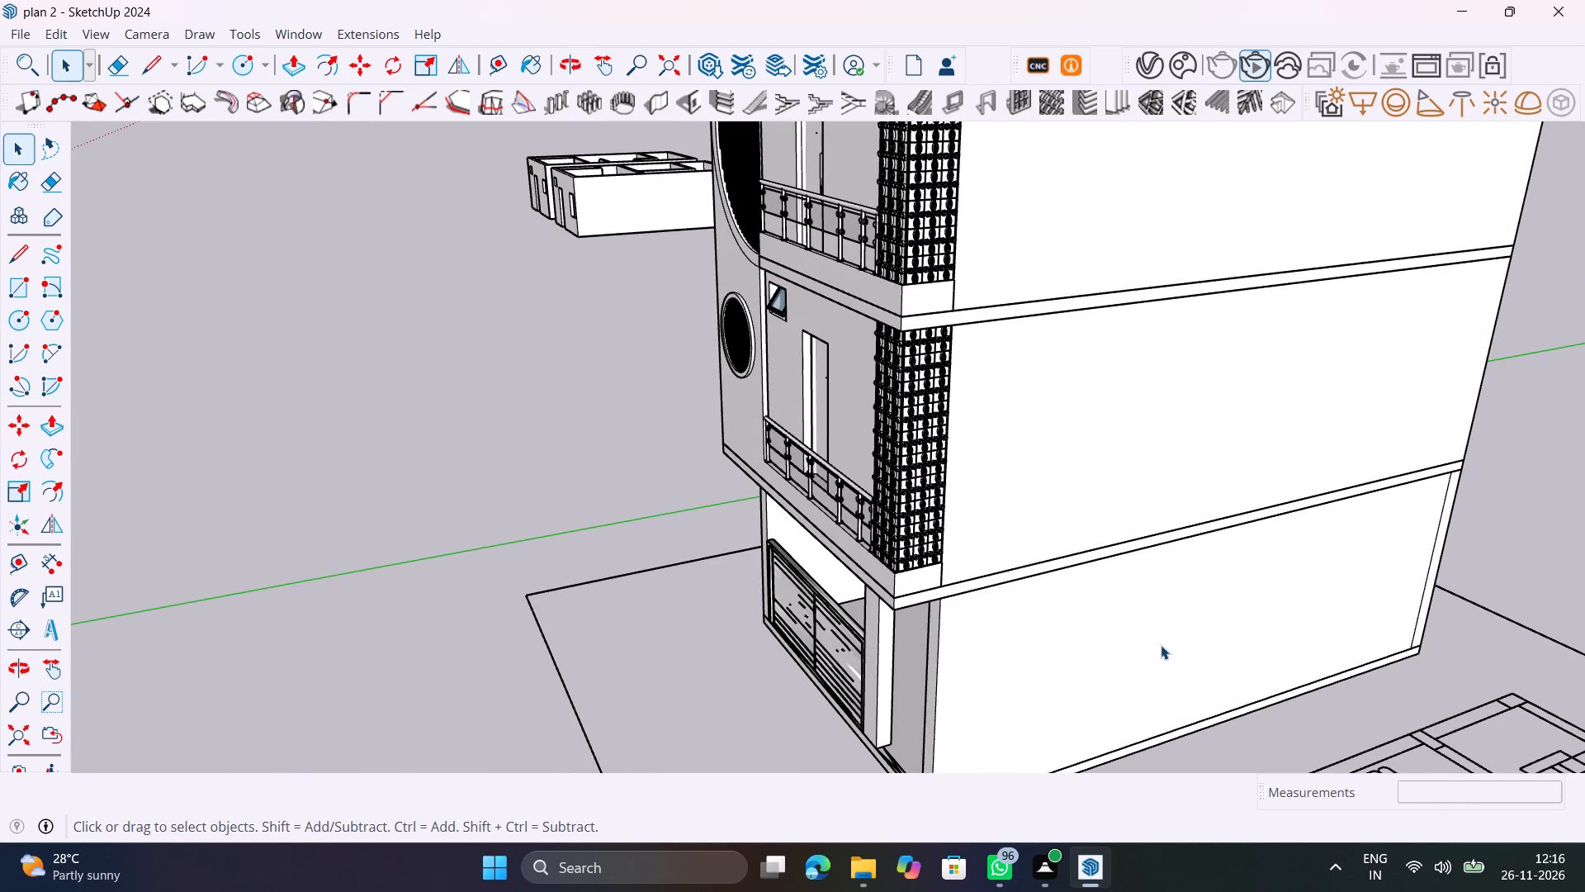
middle_drag(1157, 653, 1479, 598)
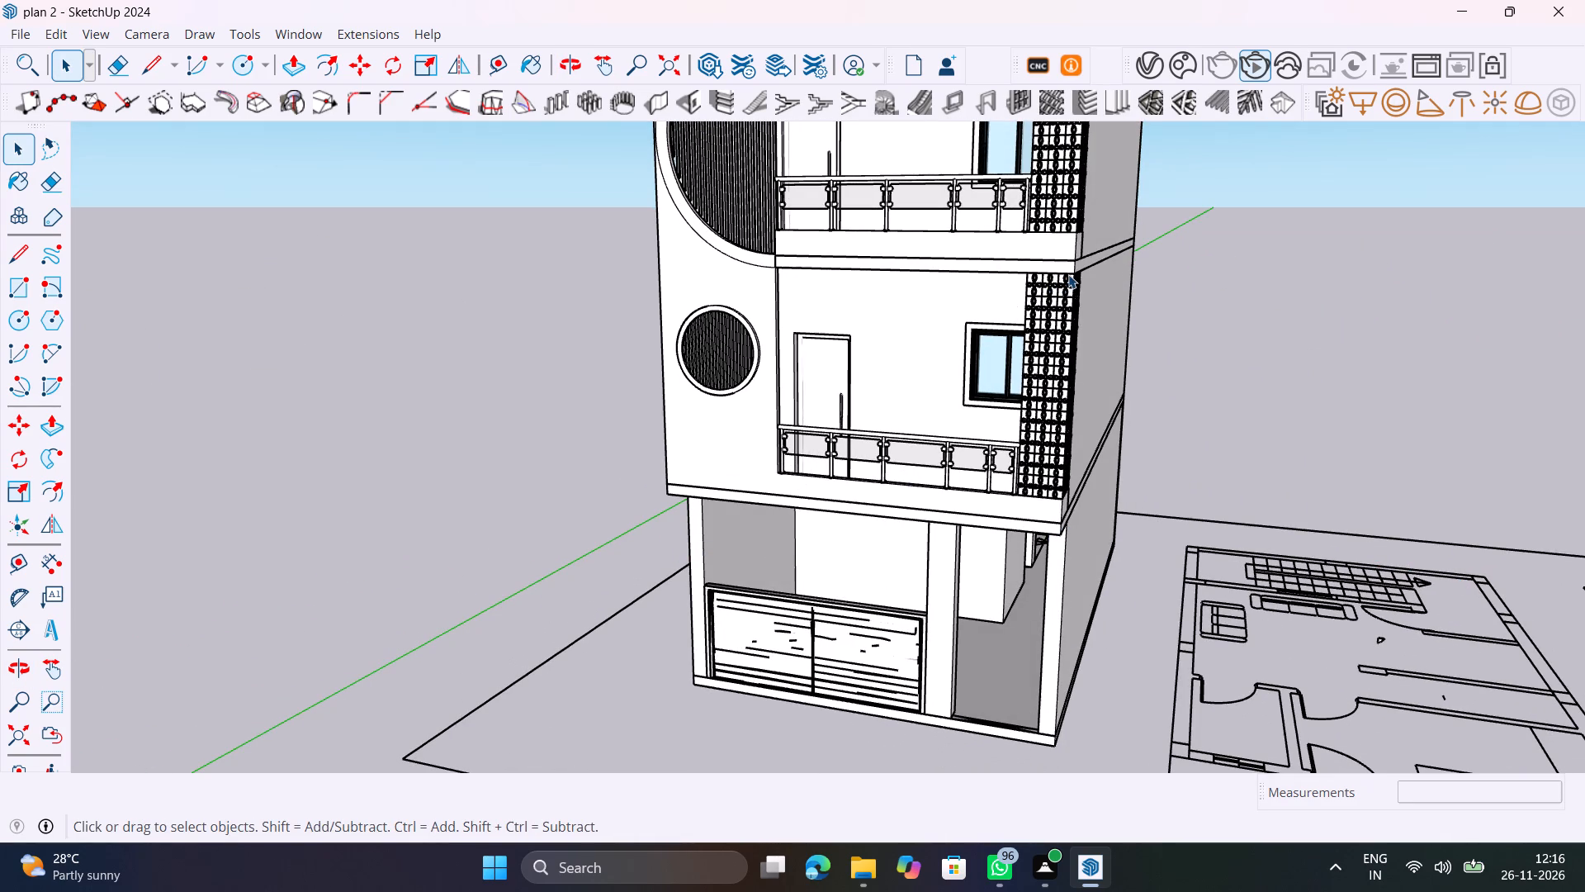
scroll(1023, 275, down, 3)
middle_drag(1024, 282, 1032, 595)
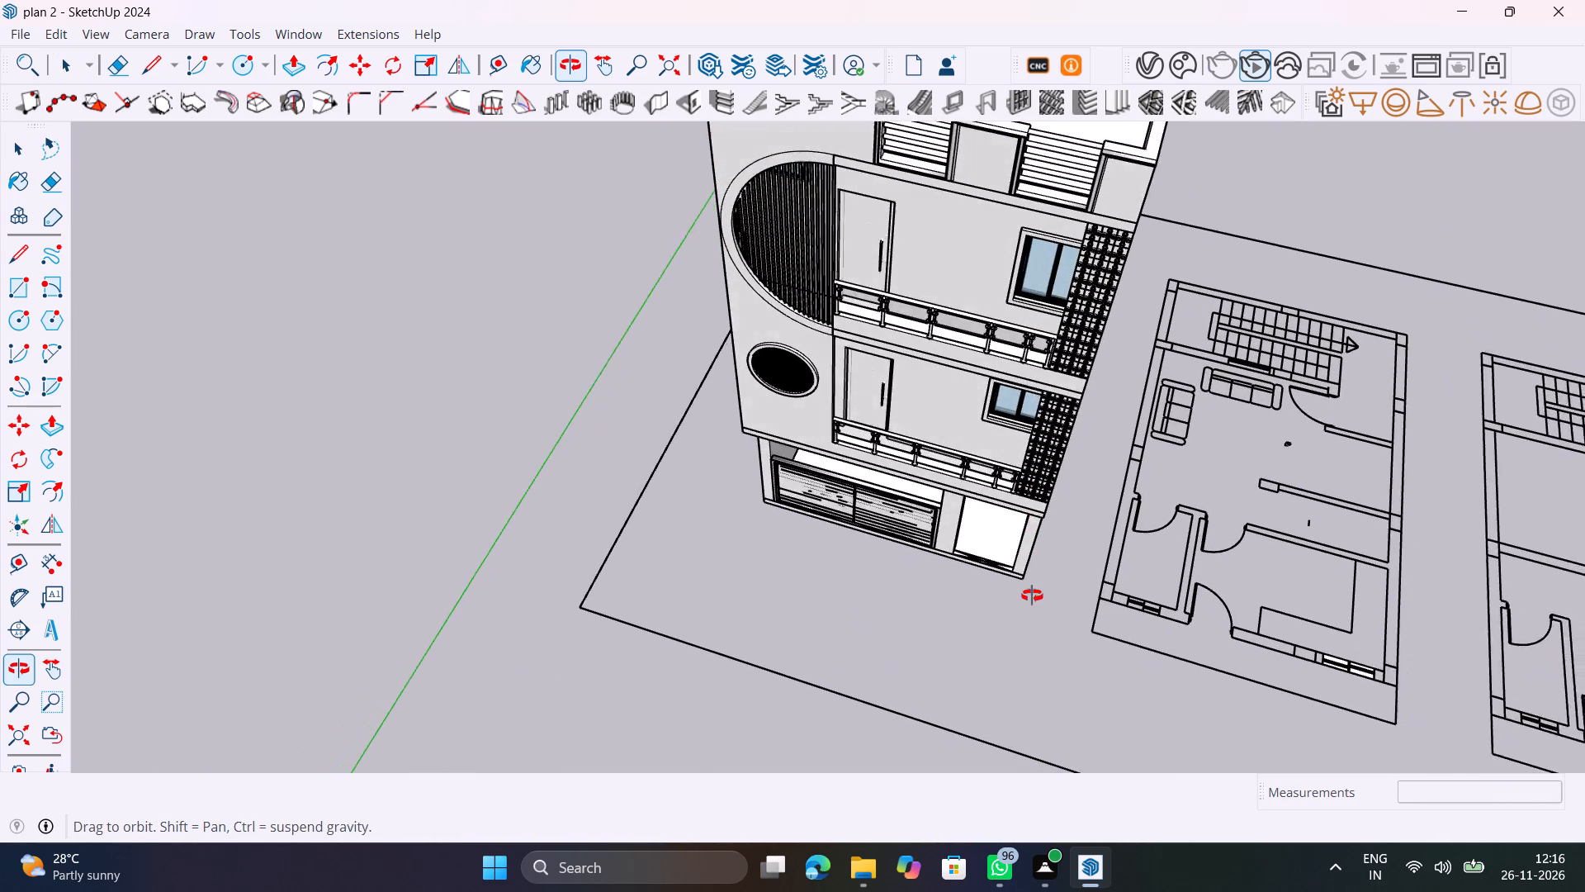
middle_drag(1032, 595, 1030, 606)
scroll(963, 162, down, 3)
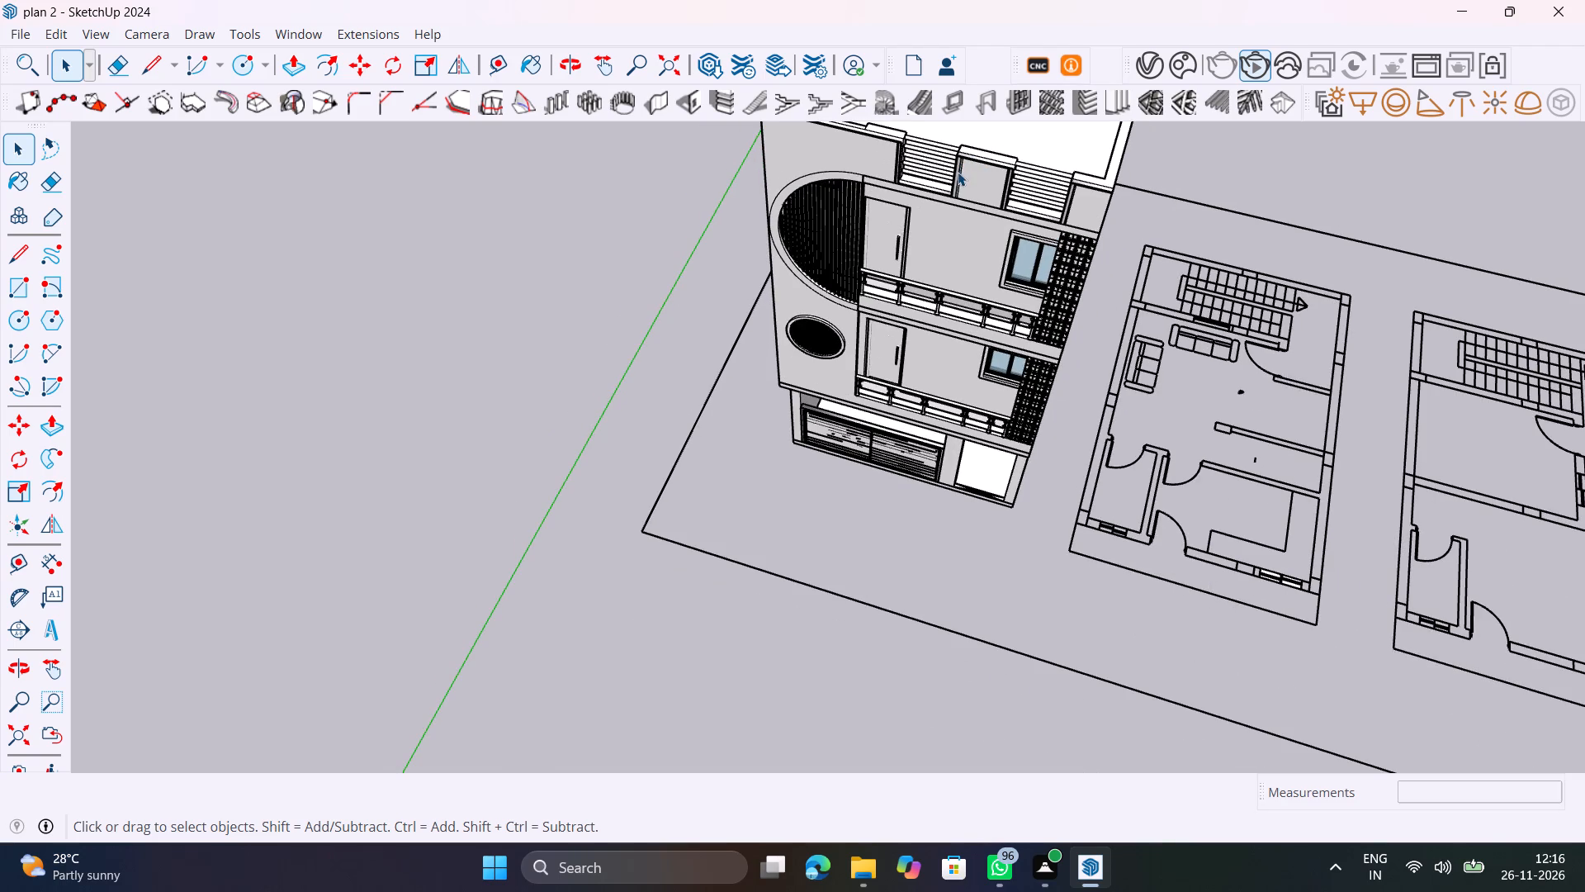
shift+middle_drag(966, 183, 1032, 268)
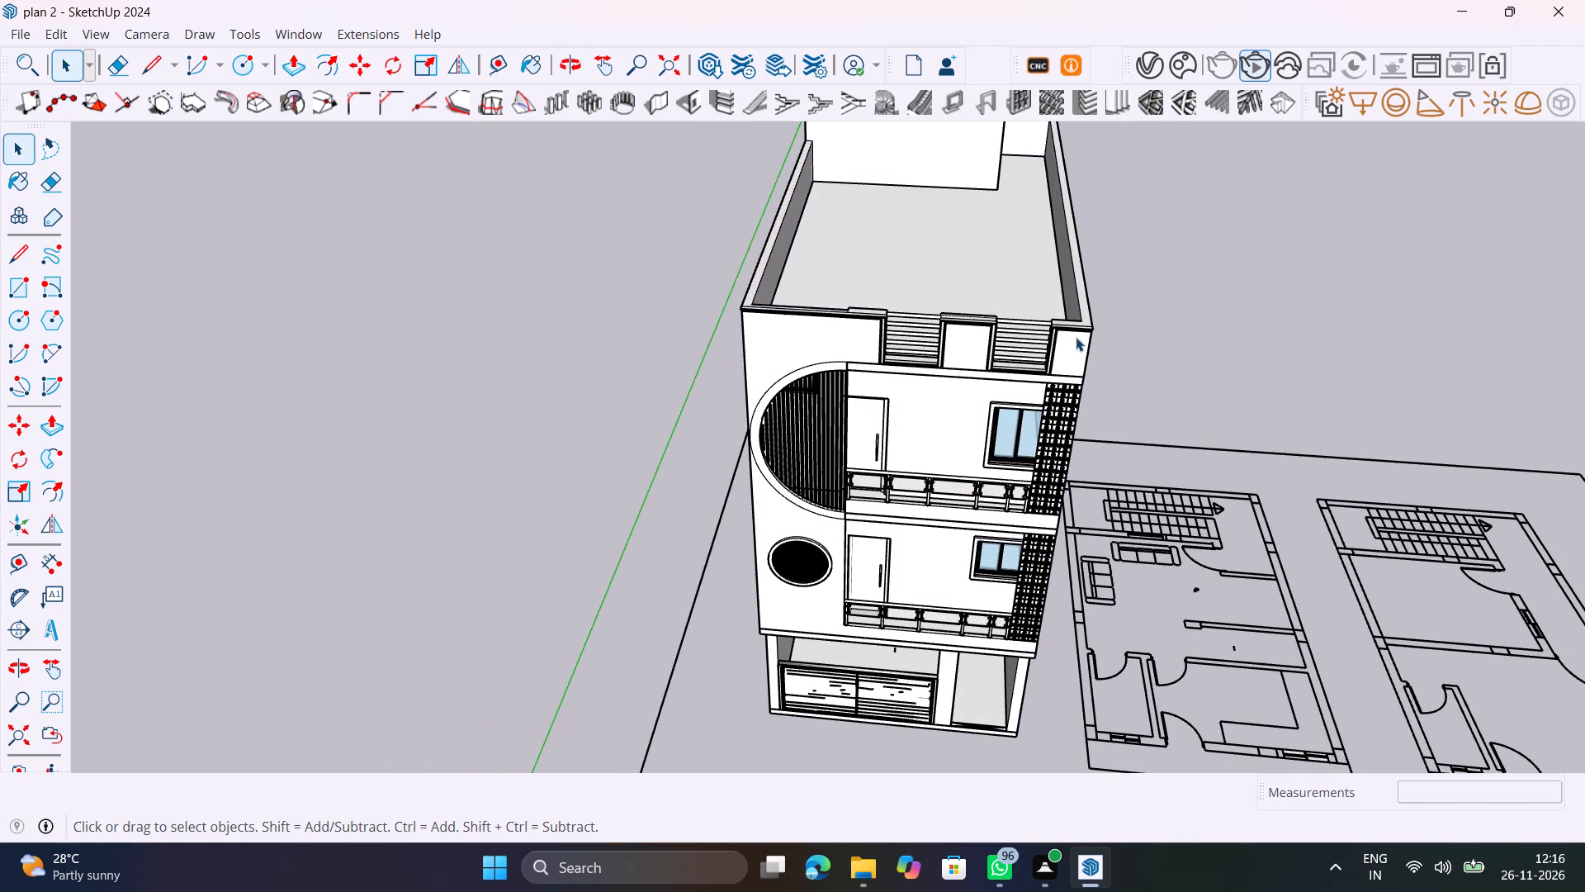
shift+middle_drag(802, 339, 785, 374)
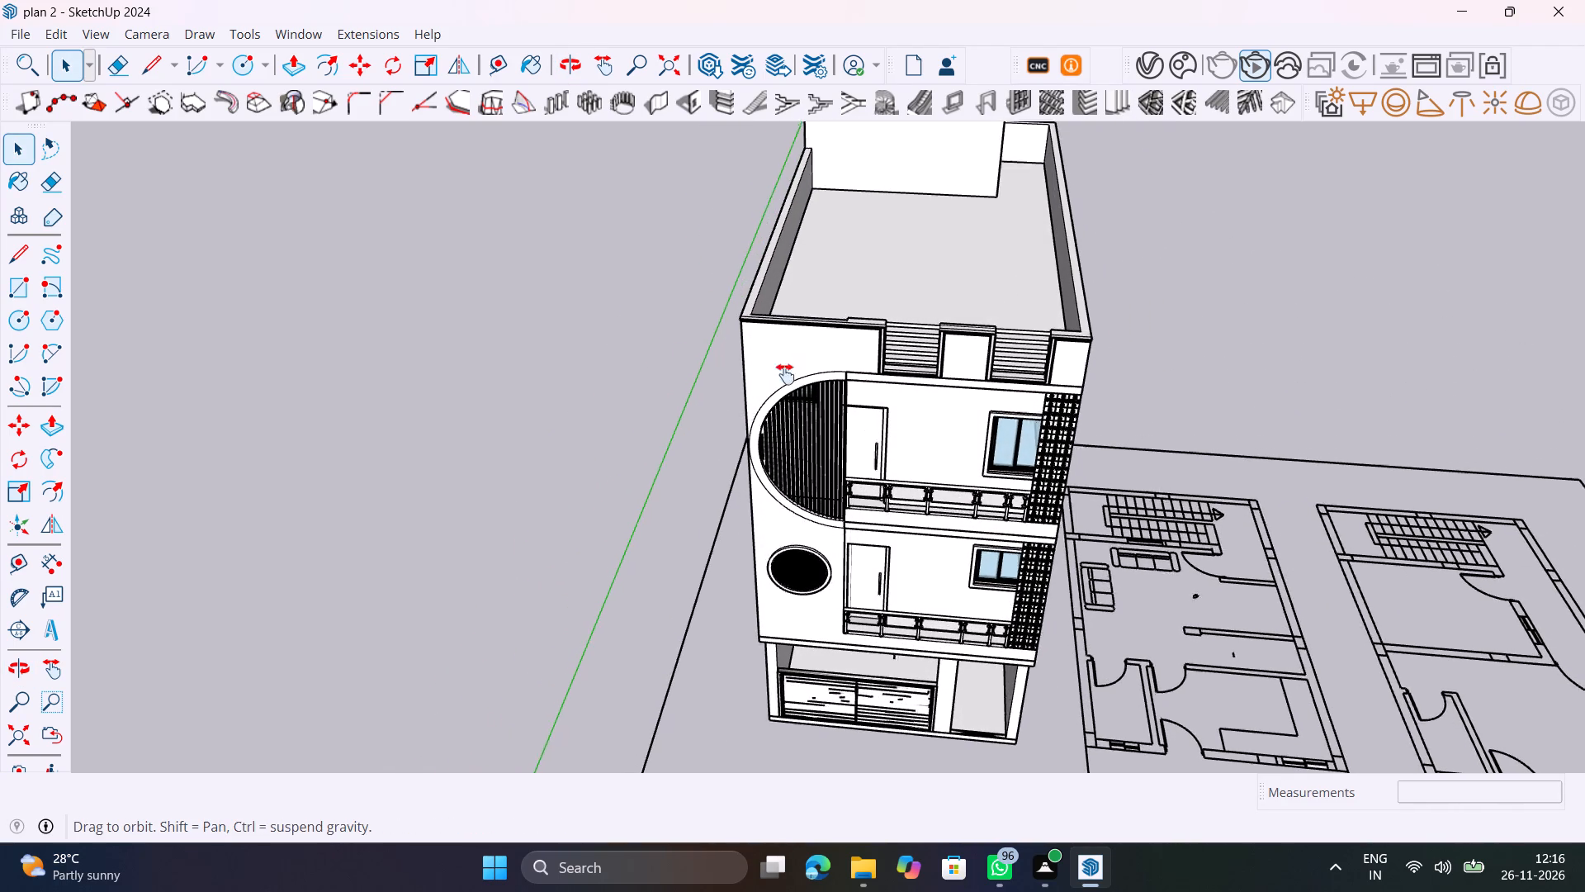
shift+middle_drag(785, 374, 766, 272)
scroll(774, 270, down, 3)
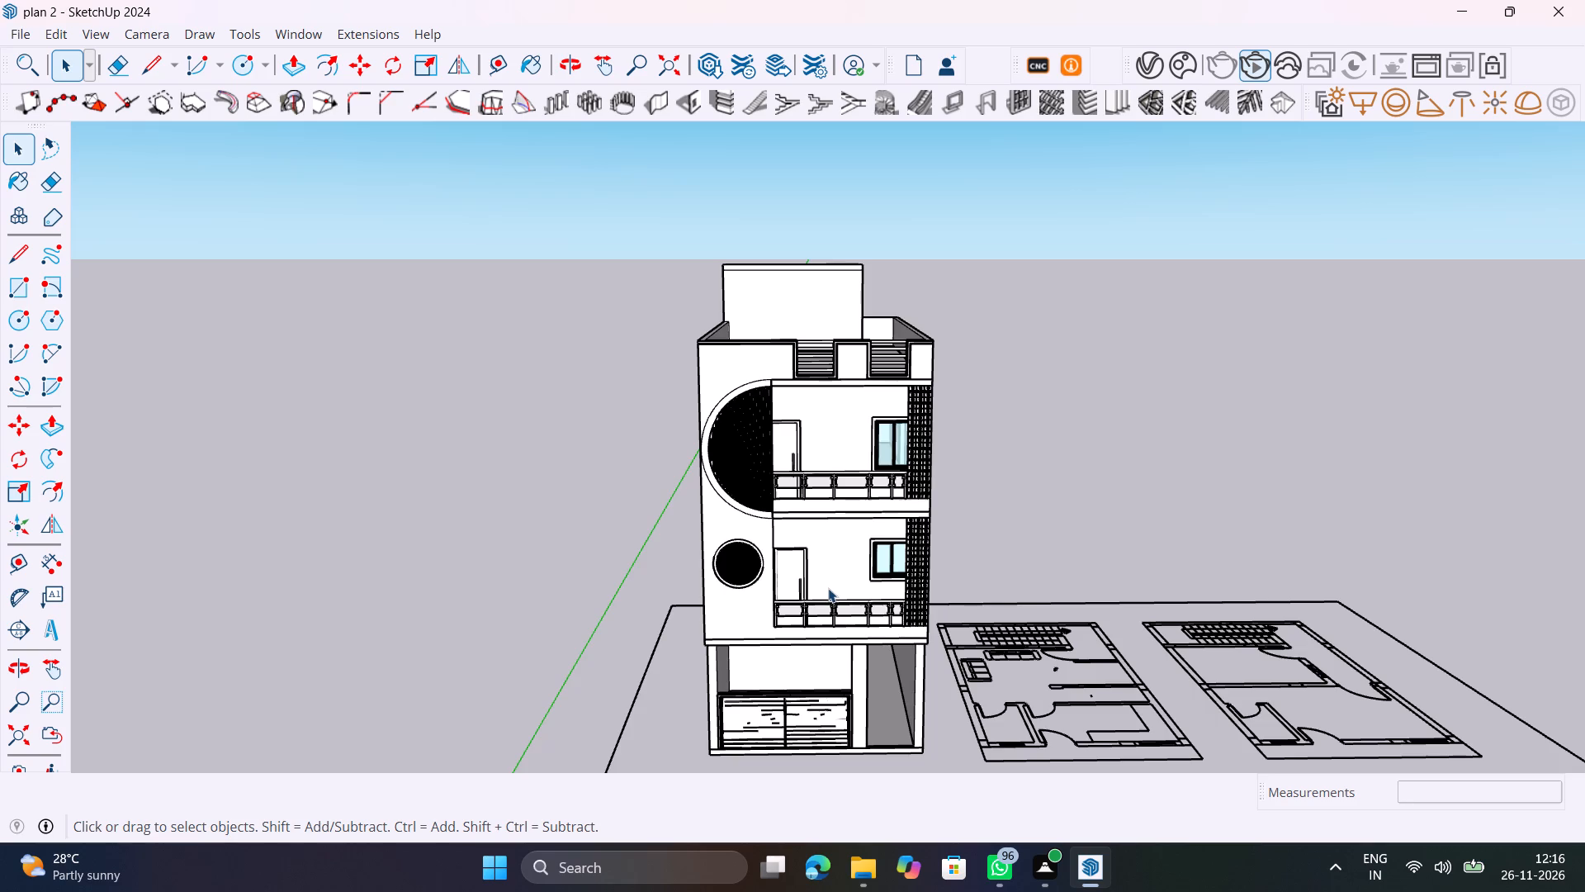
scroll(826, 588, up, 2)
shift+middle_drag(829, 587, 1205, 498)
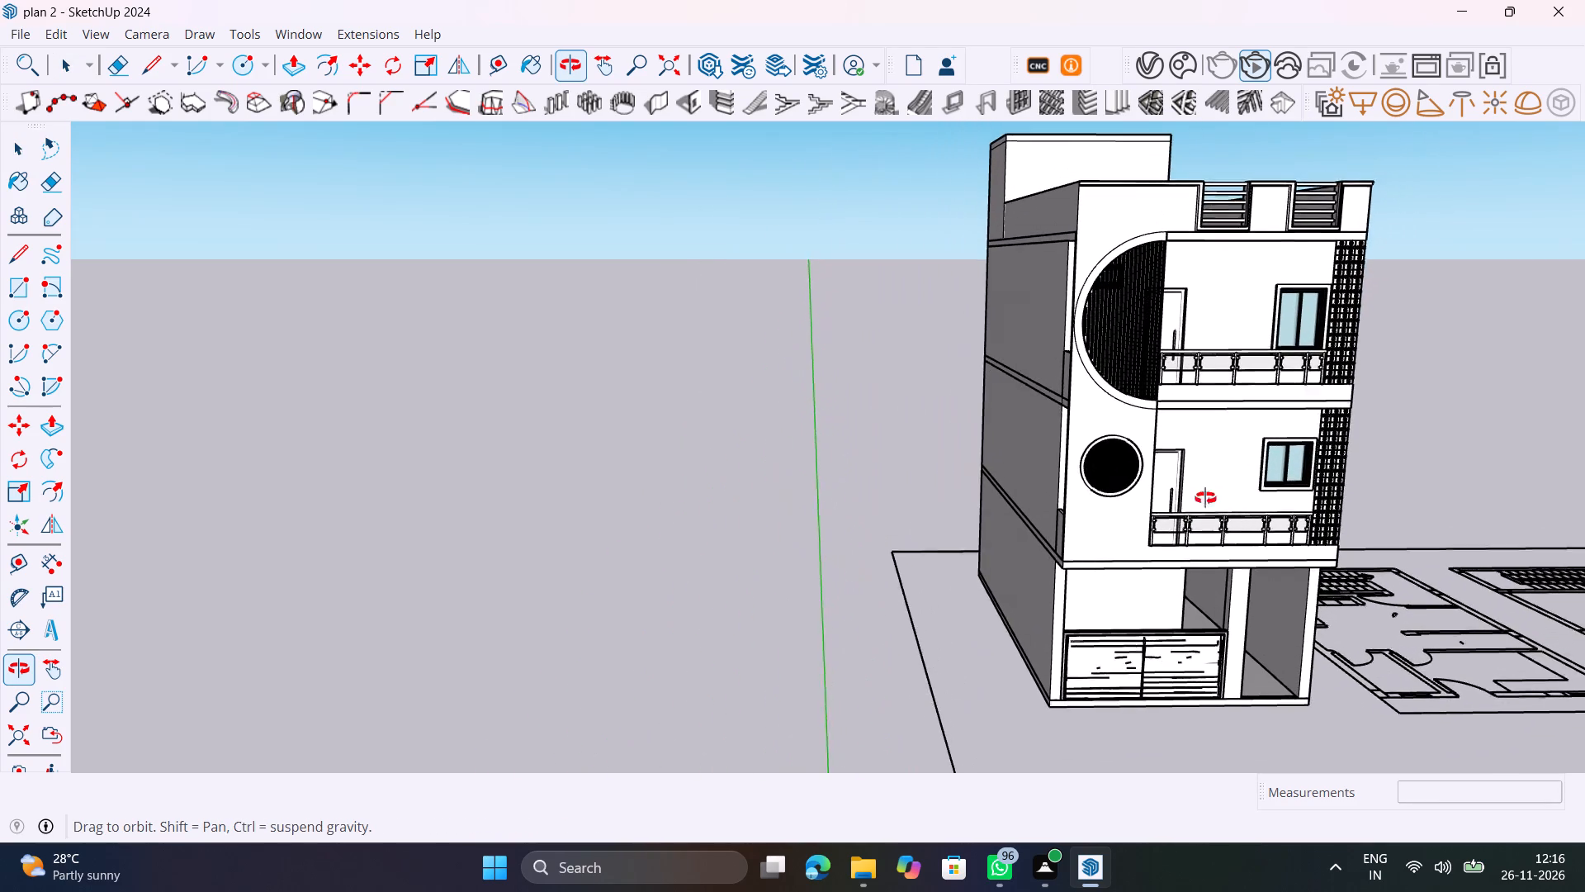
shift+middle_drag(1205, 498, 1204, 499)
scroll(1200, 501, down, 2)
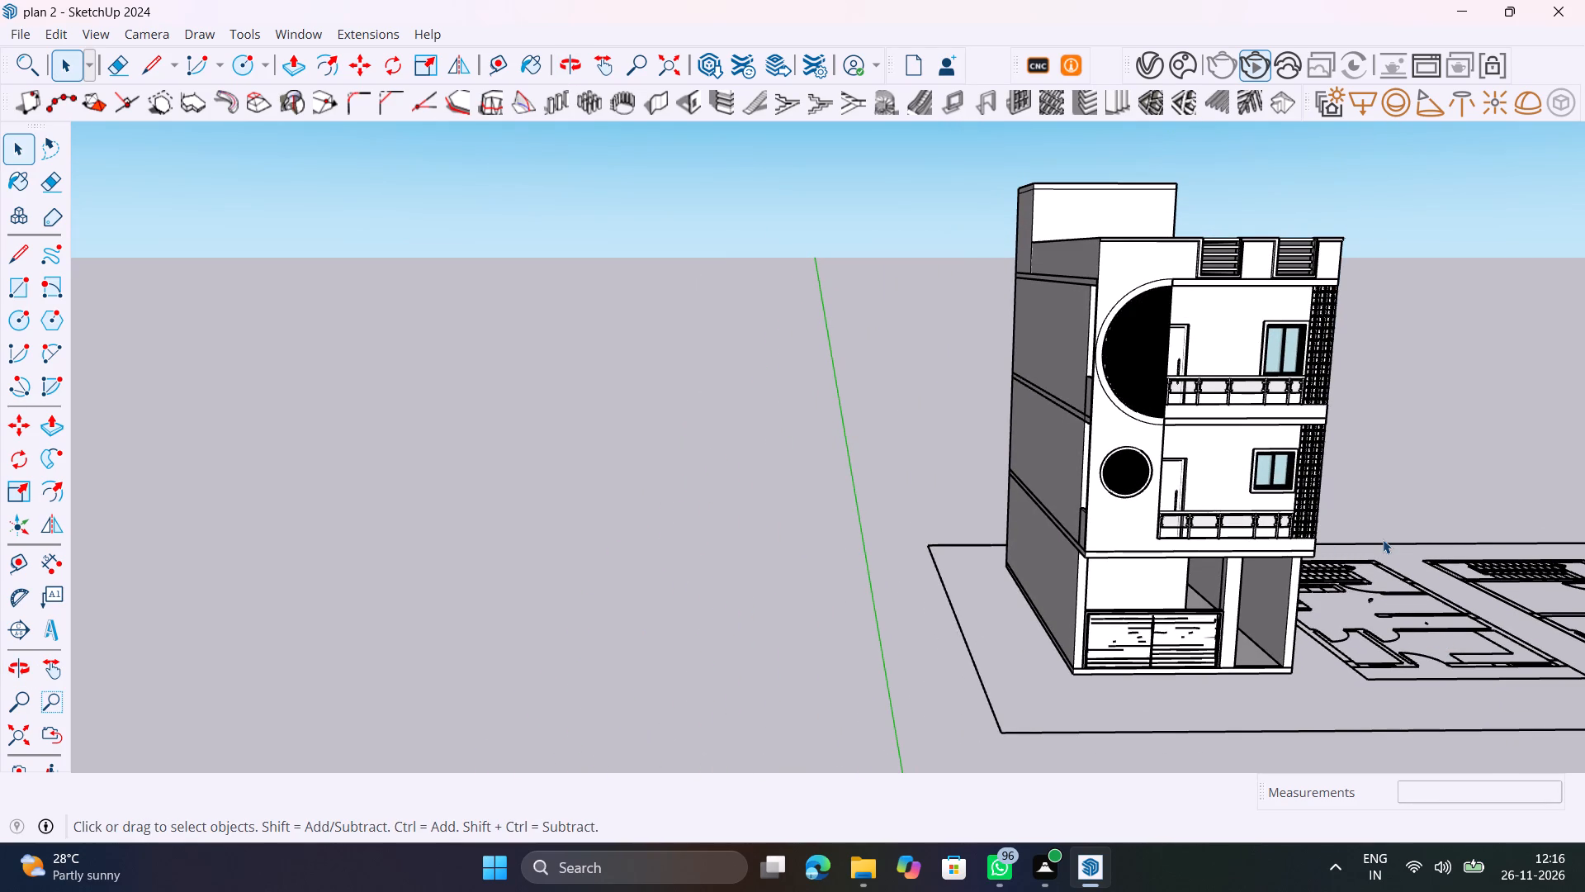
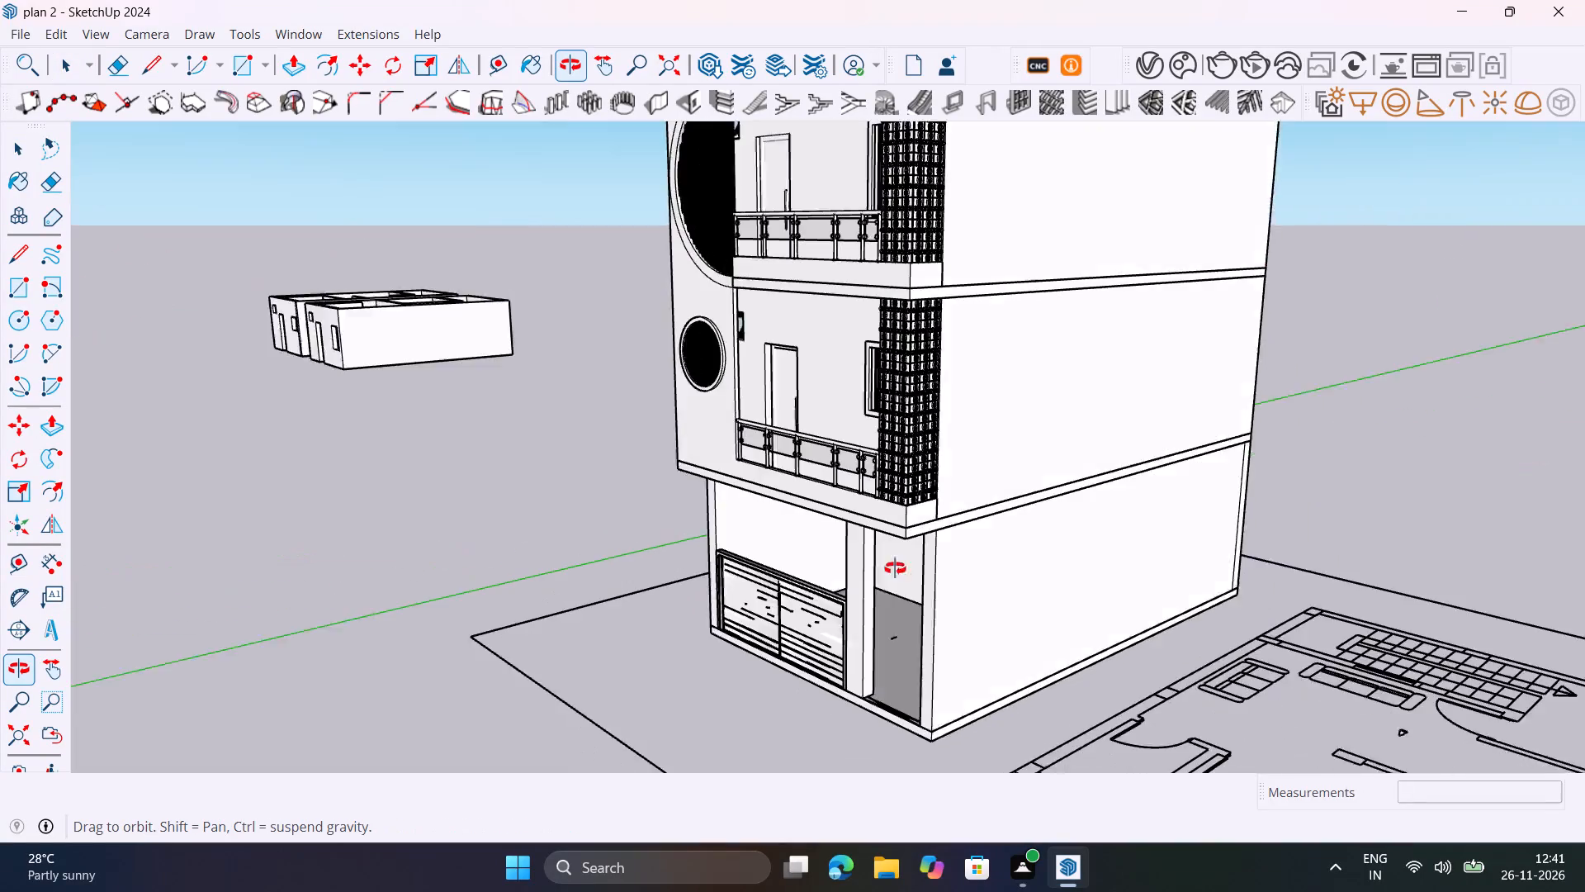
Draw a 1' vertical line from the first-floor balcony opening's lower corner to the slab band, separating the balcony parapet from the facade wall.
scroll(1048, 557, up, 1)
scroll(1046, 557, down, 5)
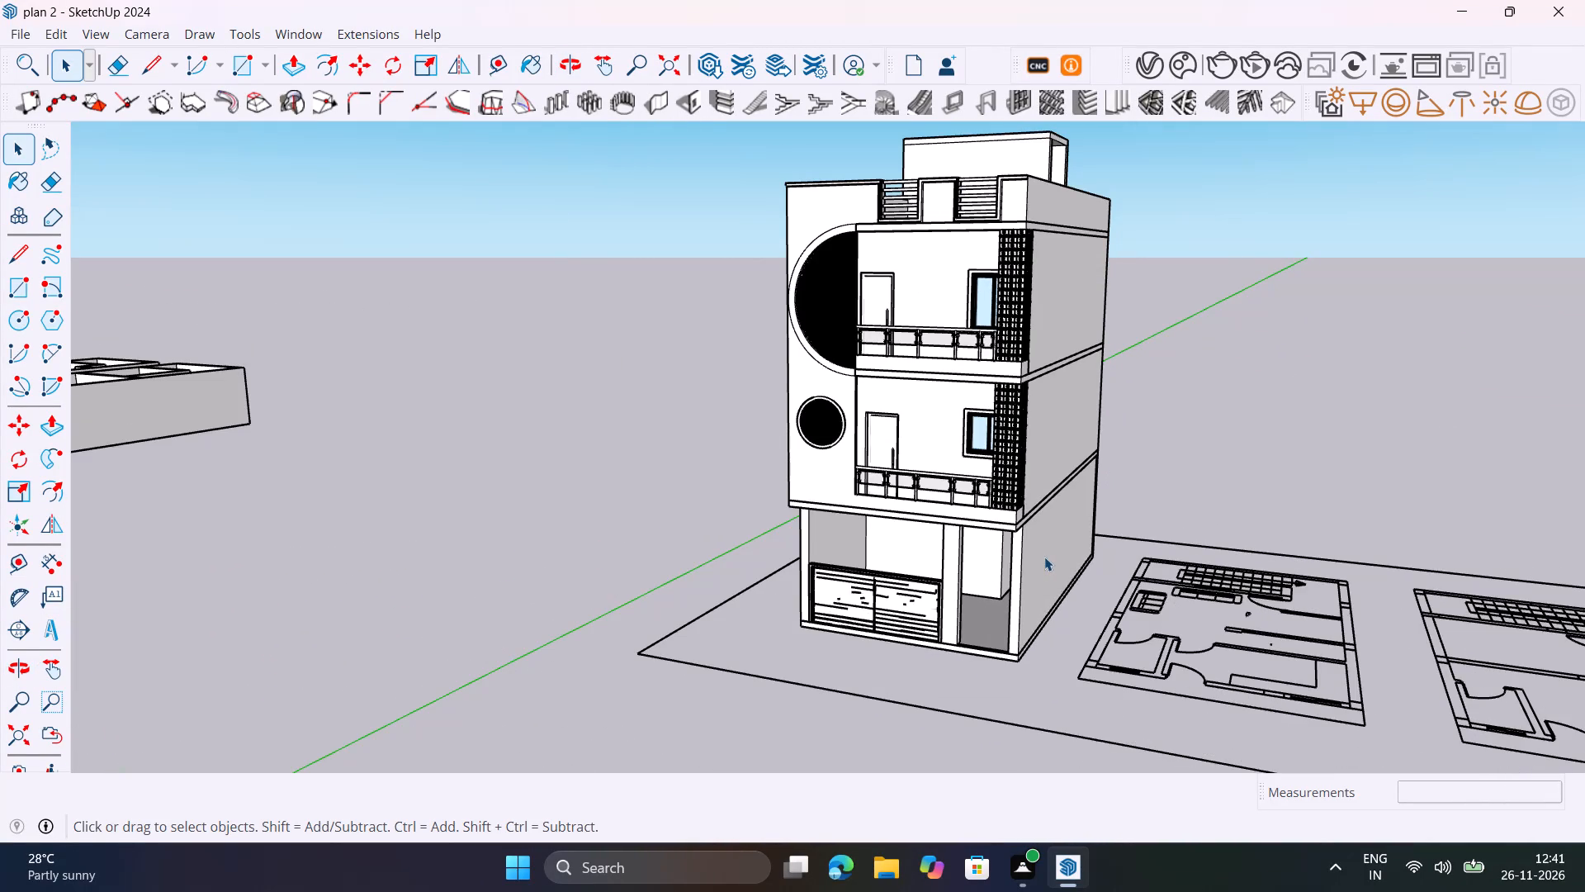
shift+middle_drag(1089, 531, 1109, 549)
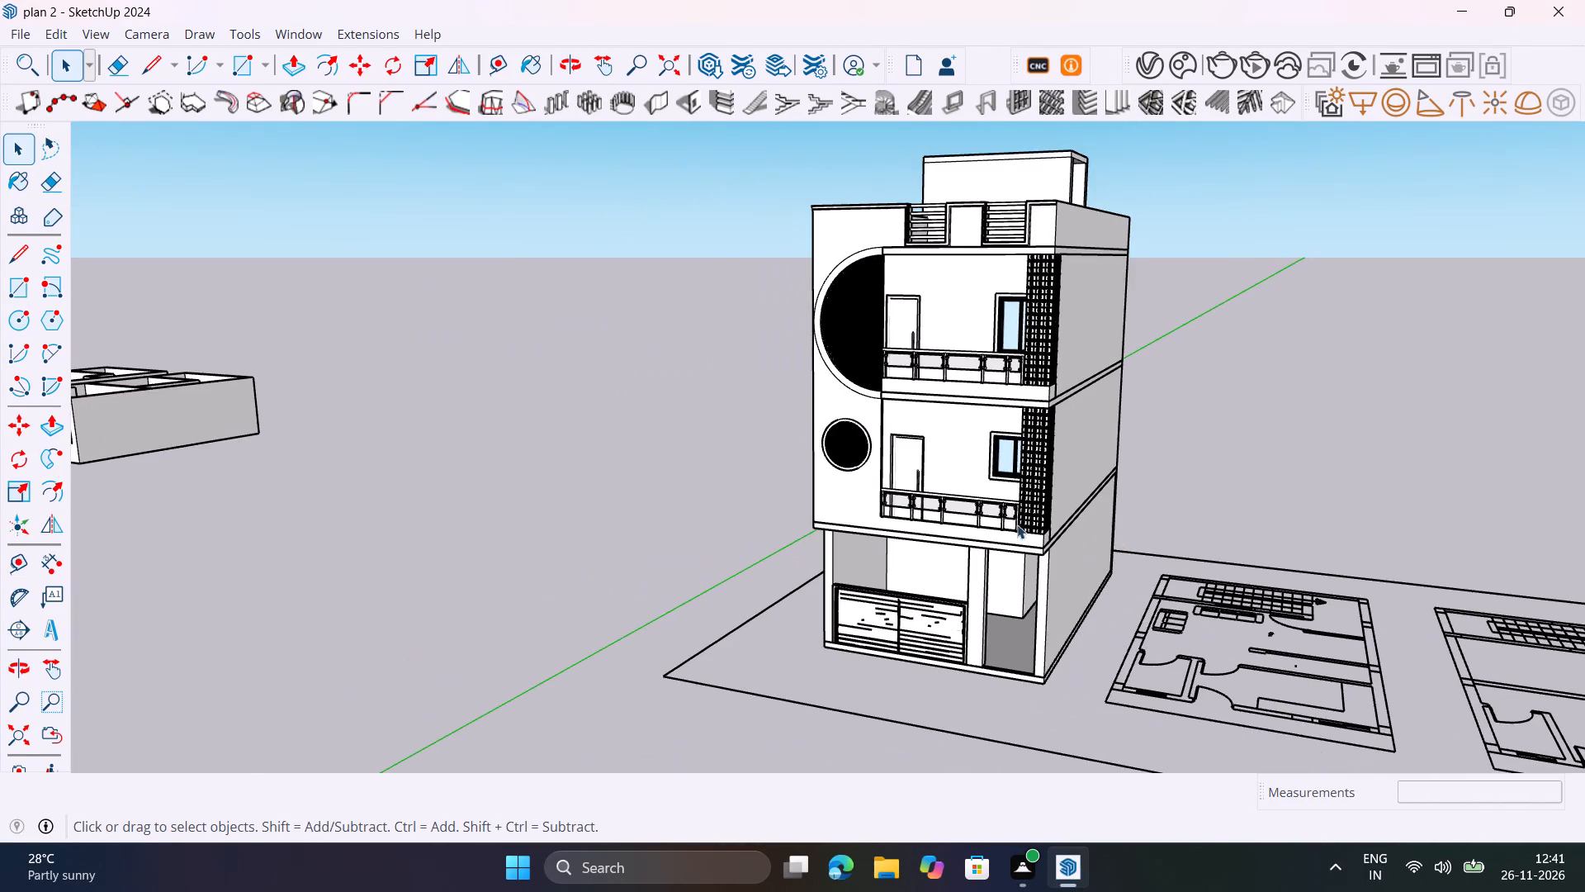
scroll(1019, 524, up, 9)
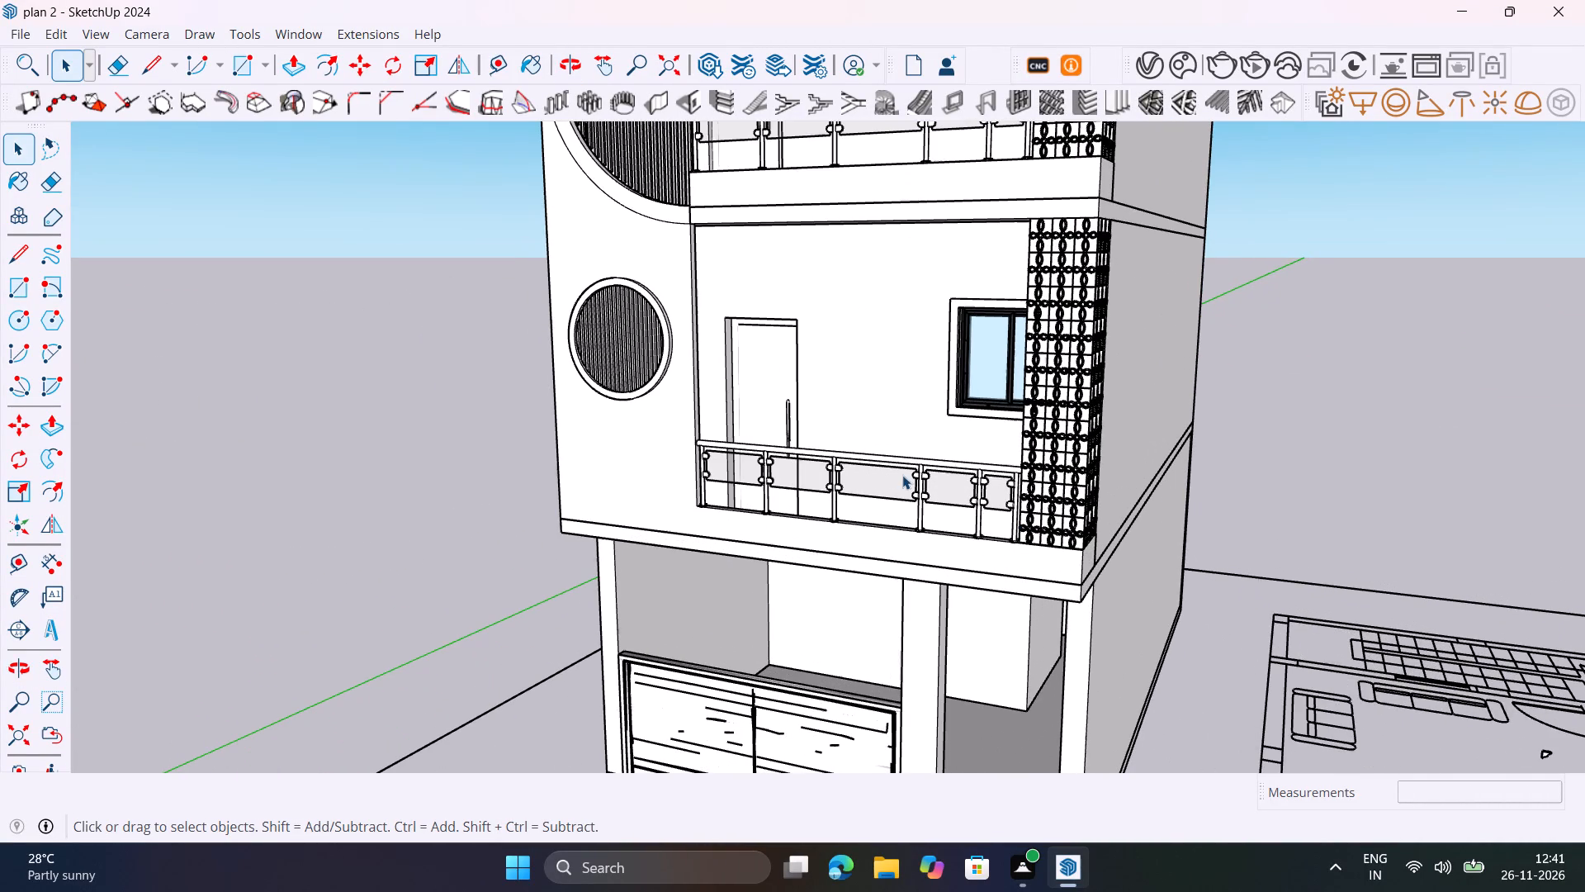
middle_drag(909, 476, 795, 569)
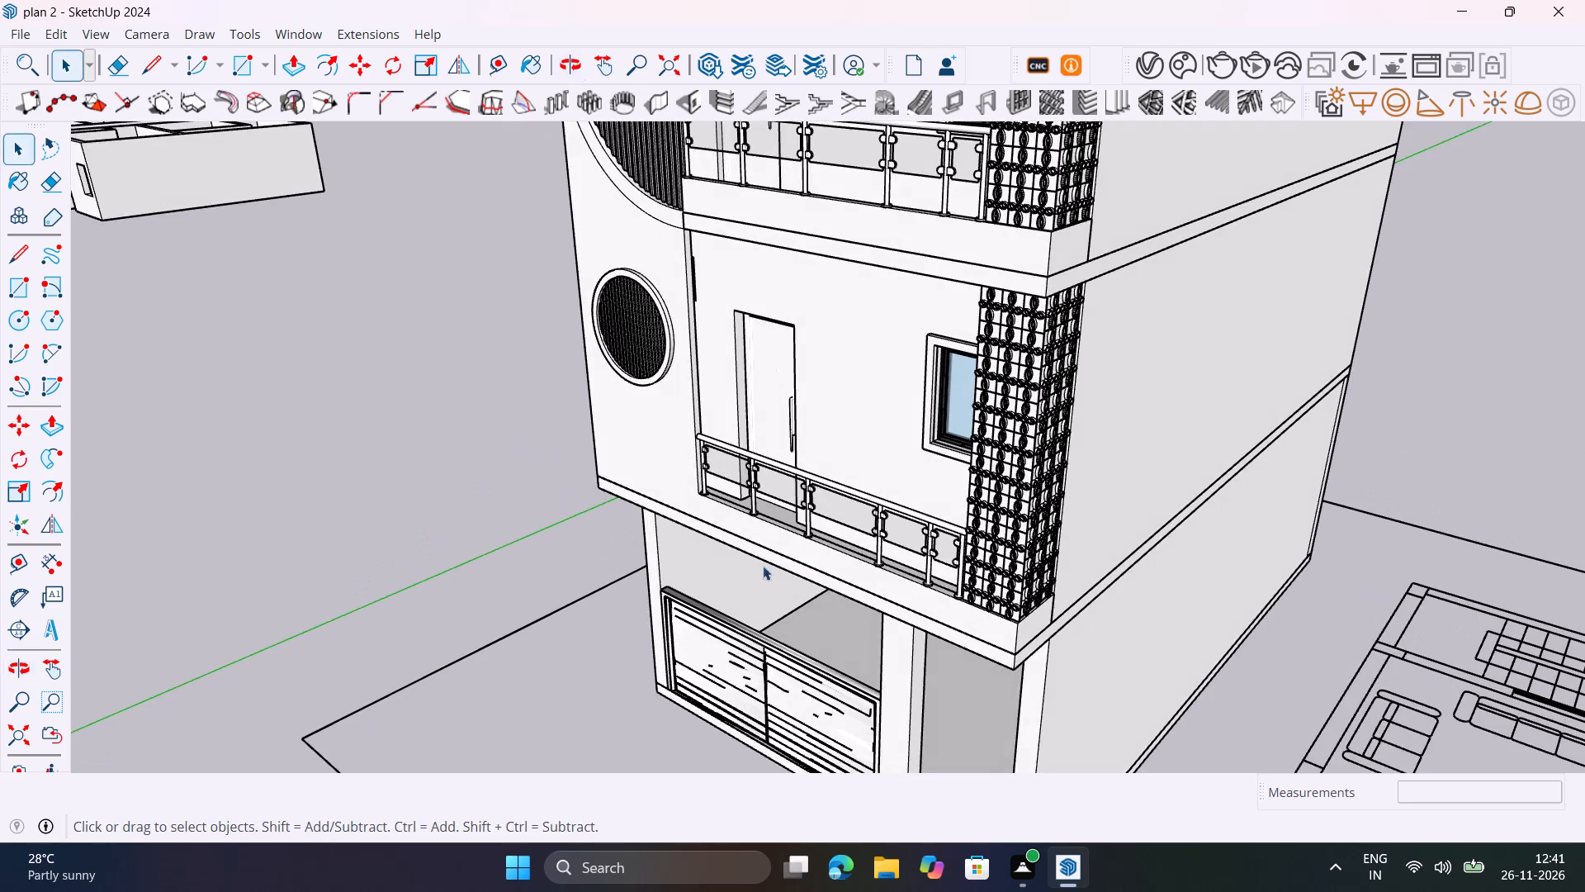
middle_drag(763, 566, 1199, 517)
scroll(743, 529, up, 12)
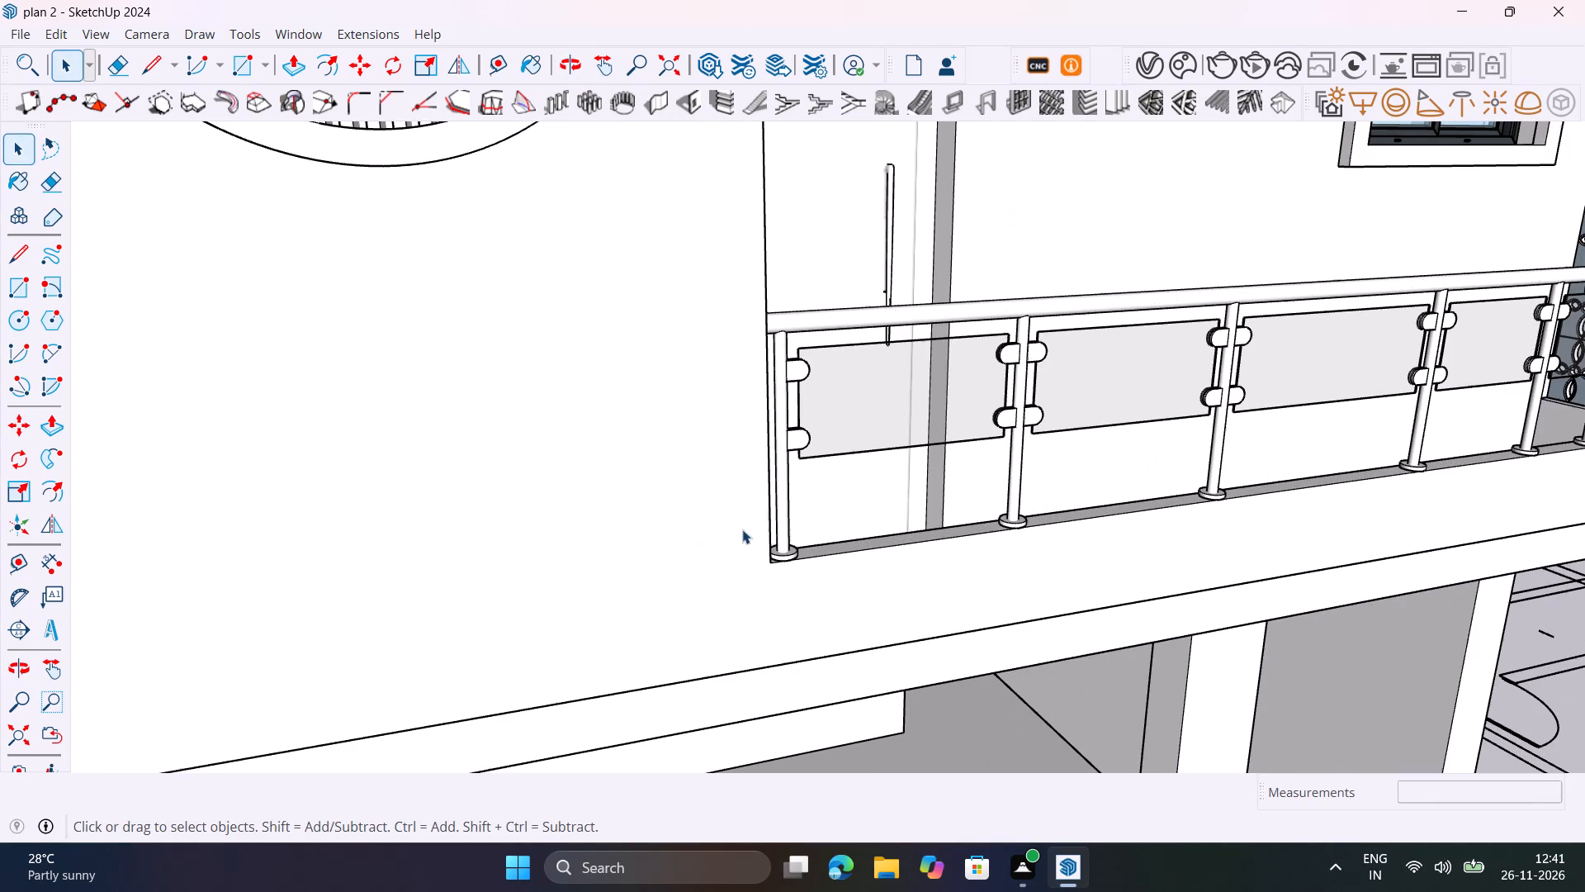
click(718, 584)
middle_drag(763, 624, 487, 586)
scroll(487, 586, up, 1)
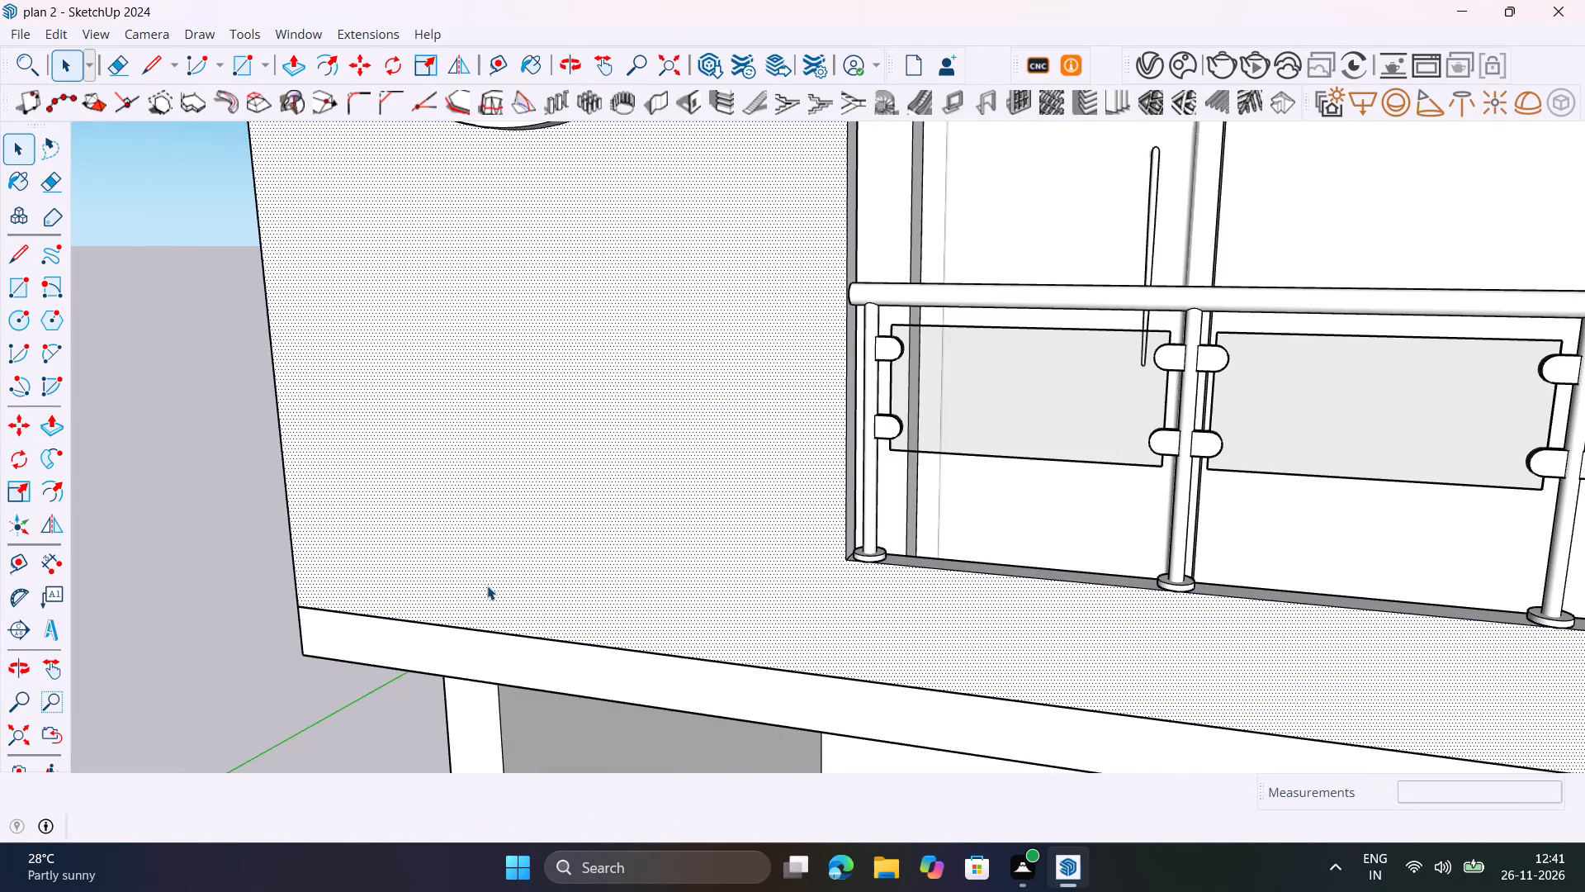
key(l)
click(848, 562)
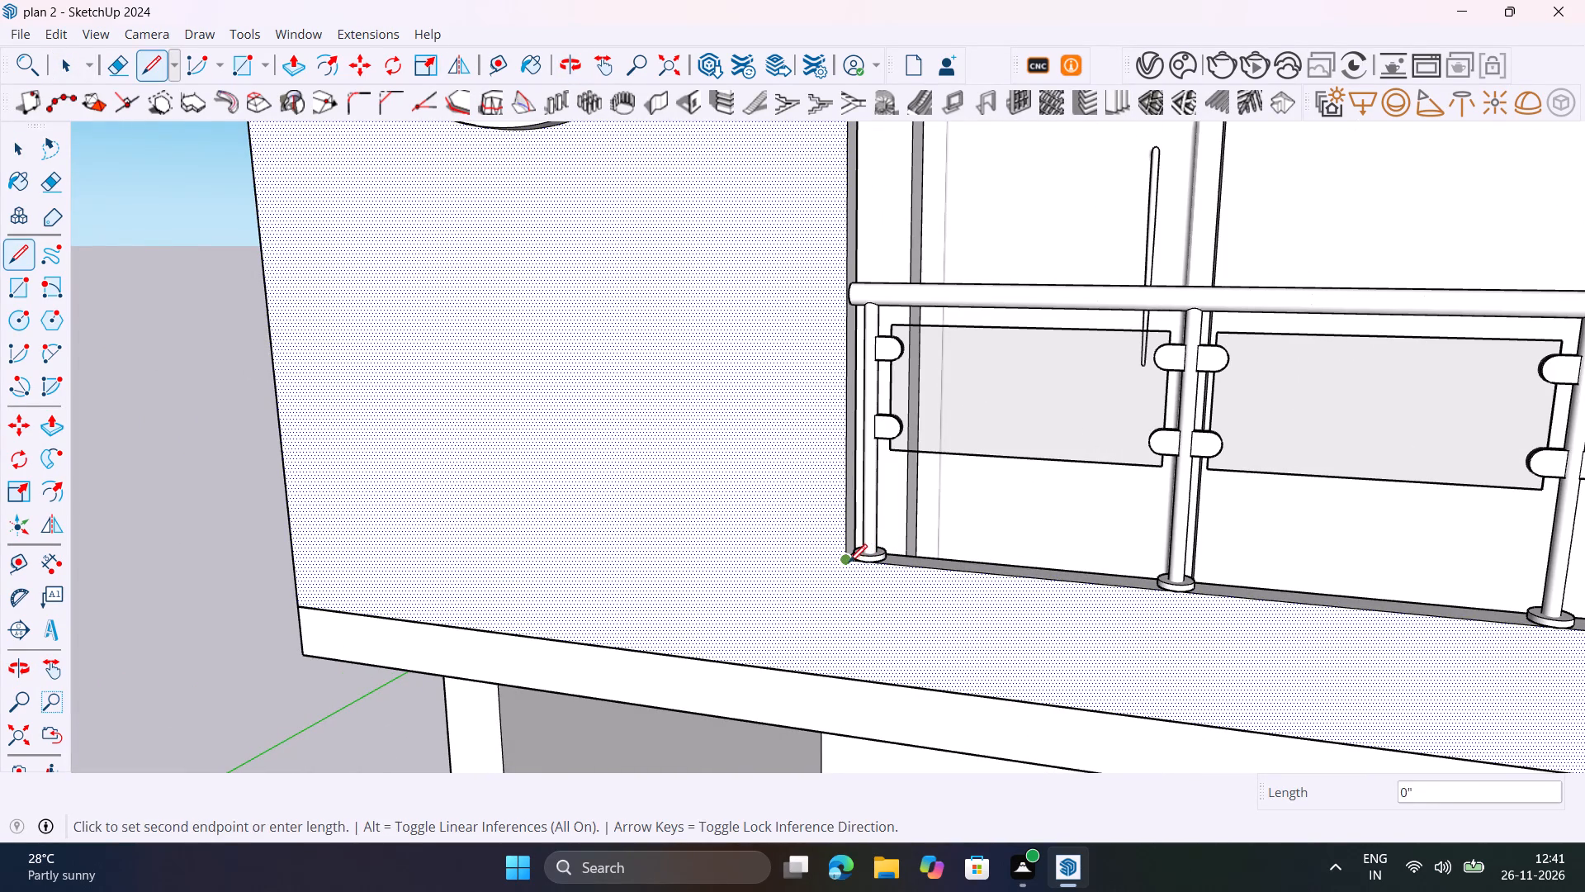
click(845, 681)
scroll(760, 591, down, 14)
key(space)
Select the slab band between the ground and first floors, and save the plan 2 model.
middle_drag(968, 678, 957, 674)
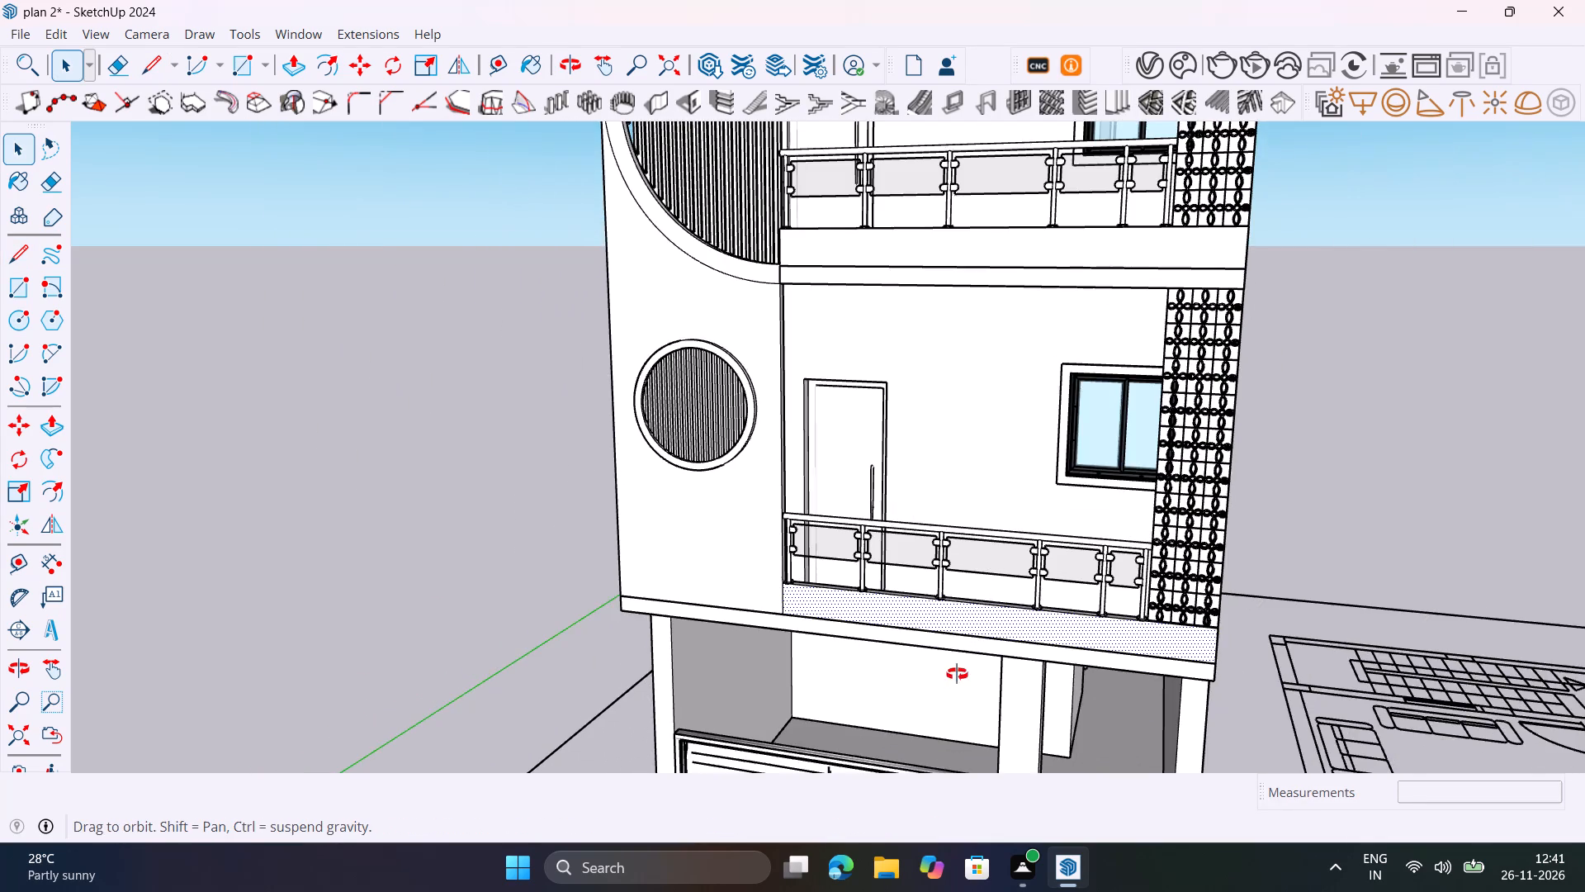
middle_drag(957, 674, 888, 648)
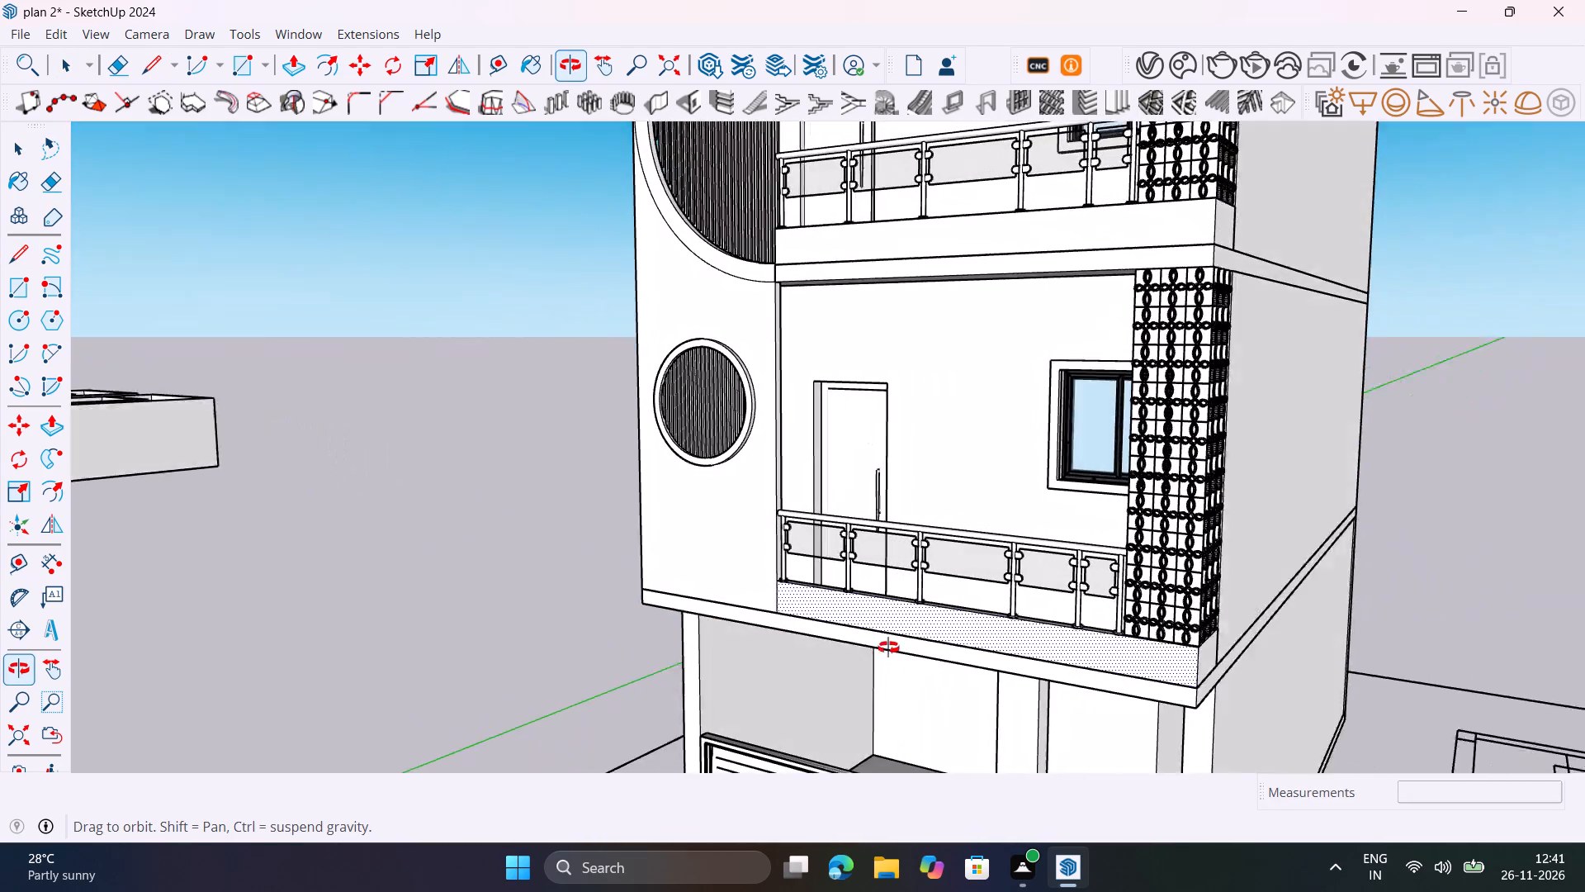
middle_drag(888, 648, 933, 652)
scroll(815, 254, up, 5)
key(space)
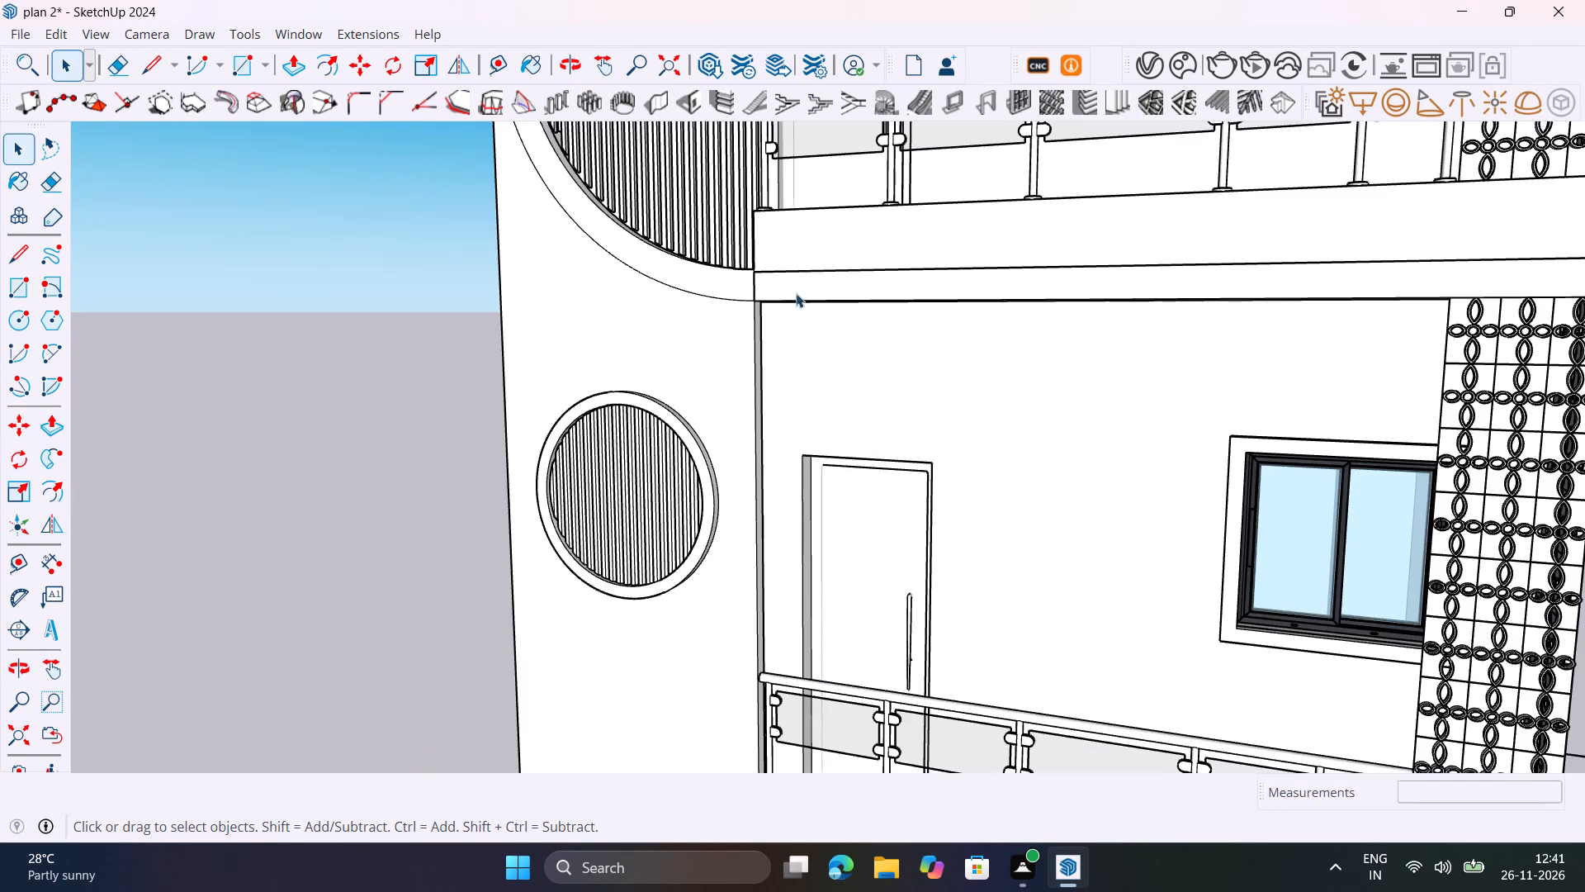
middle_drag(800, 317, 914, 347)
scroll(914, 347, up, 1)
click(923, 288)
scroll(920, 287, down, 8)
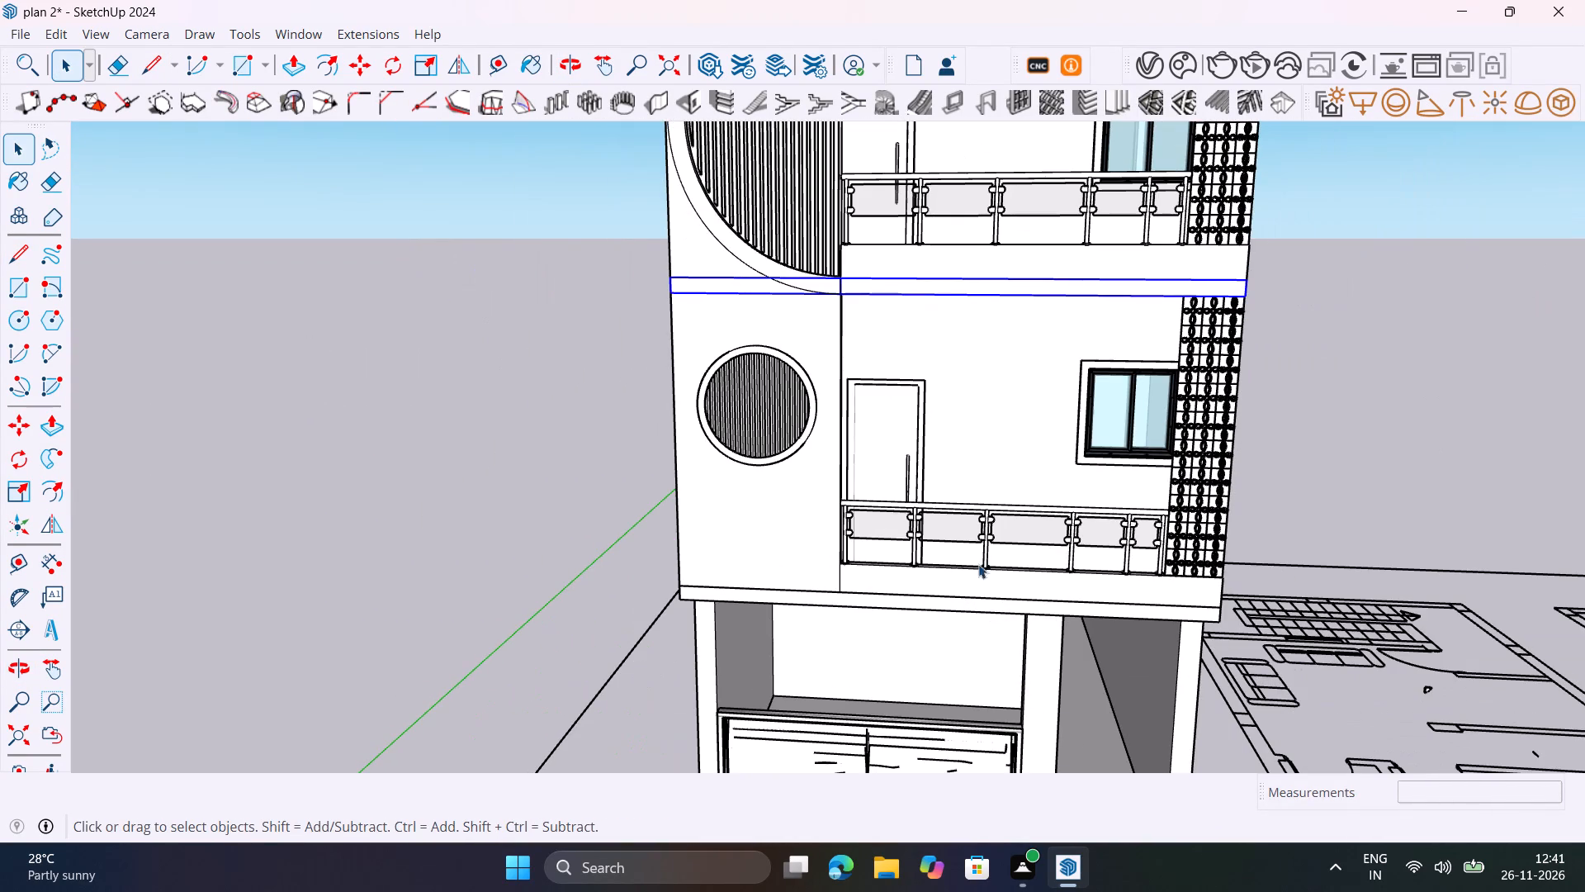
click(991, 609)
middle_drag(1043, 602, 674, 591)
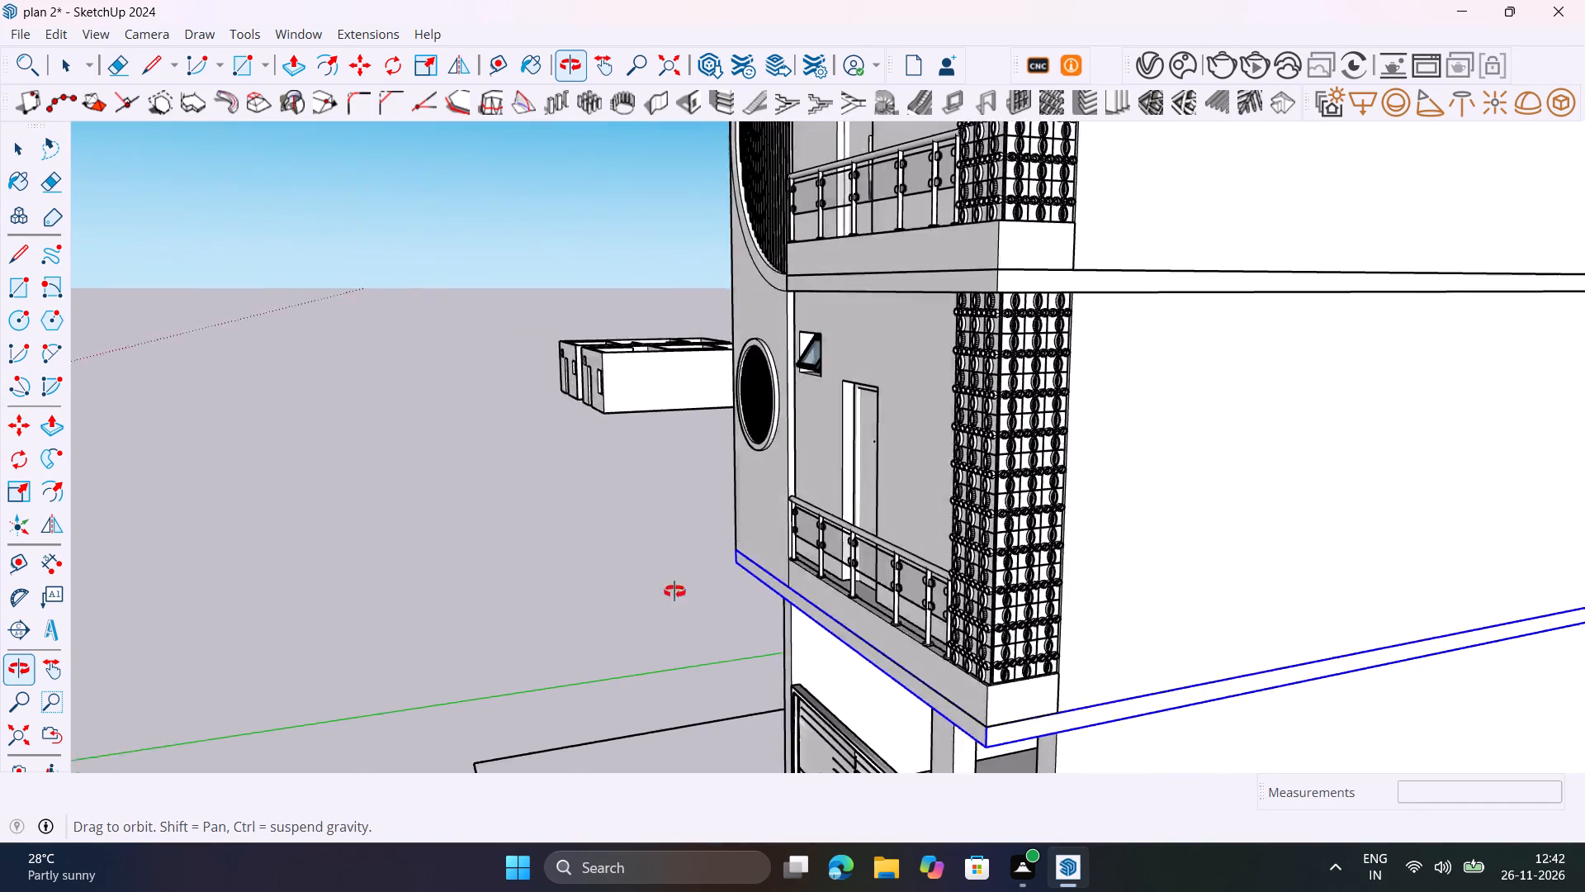
middle_drag(674, 591, 856, 612)
click(1182, 65)
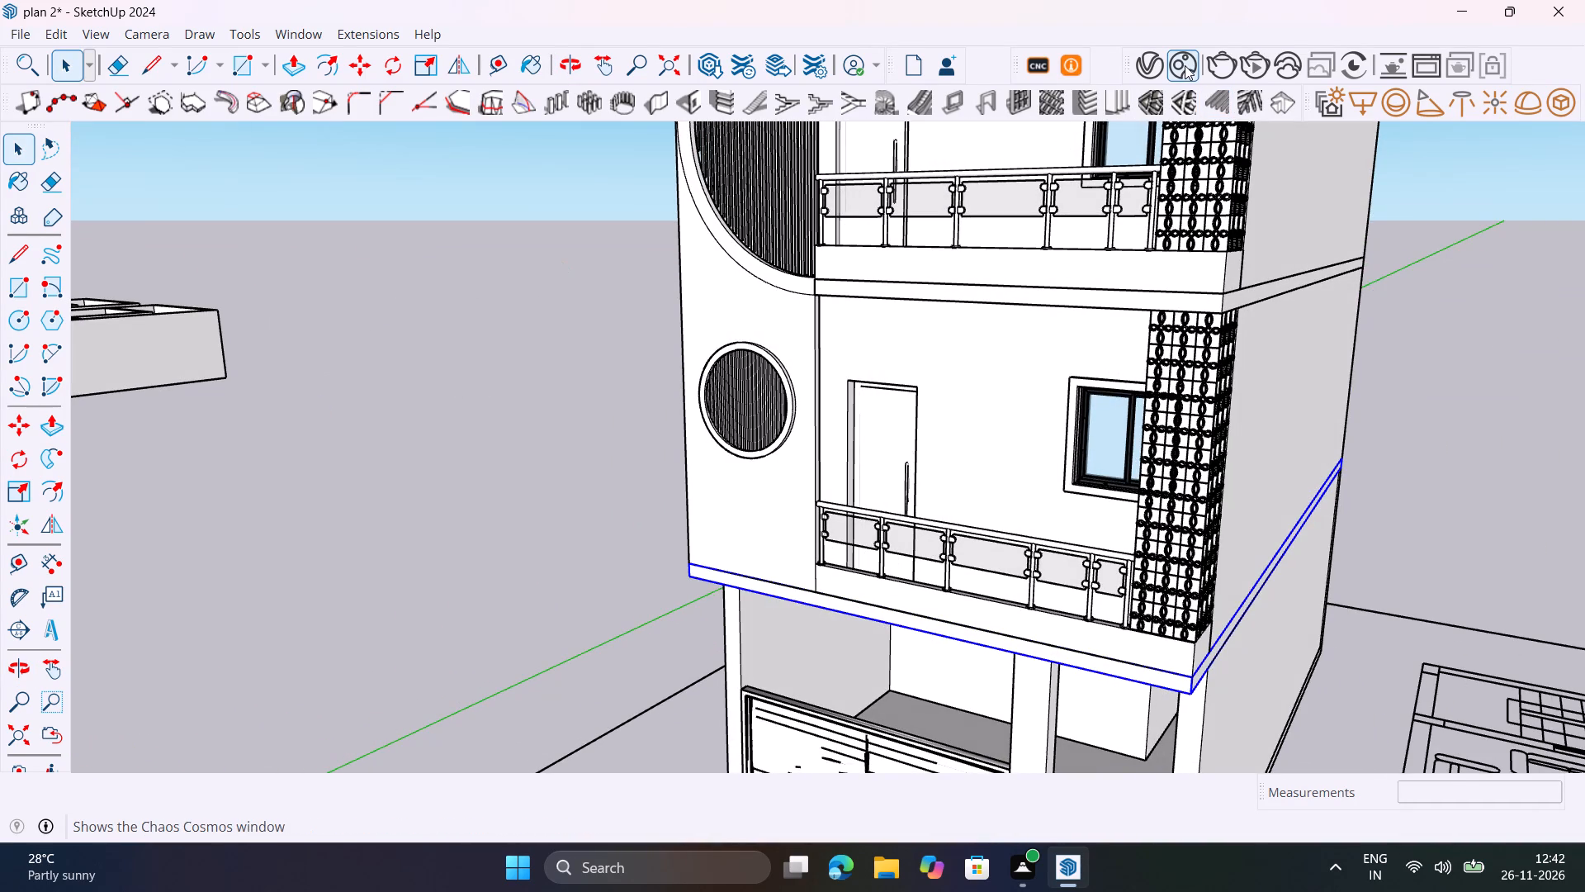
key(ctrl+s)
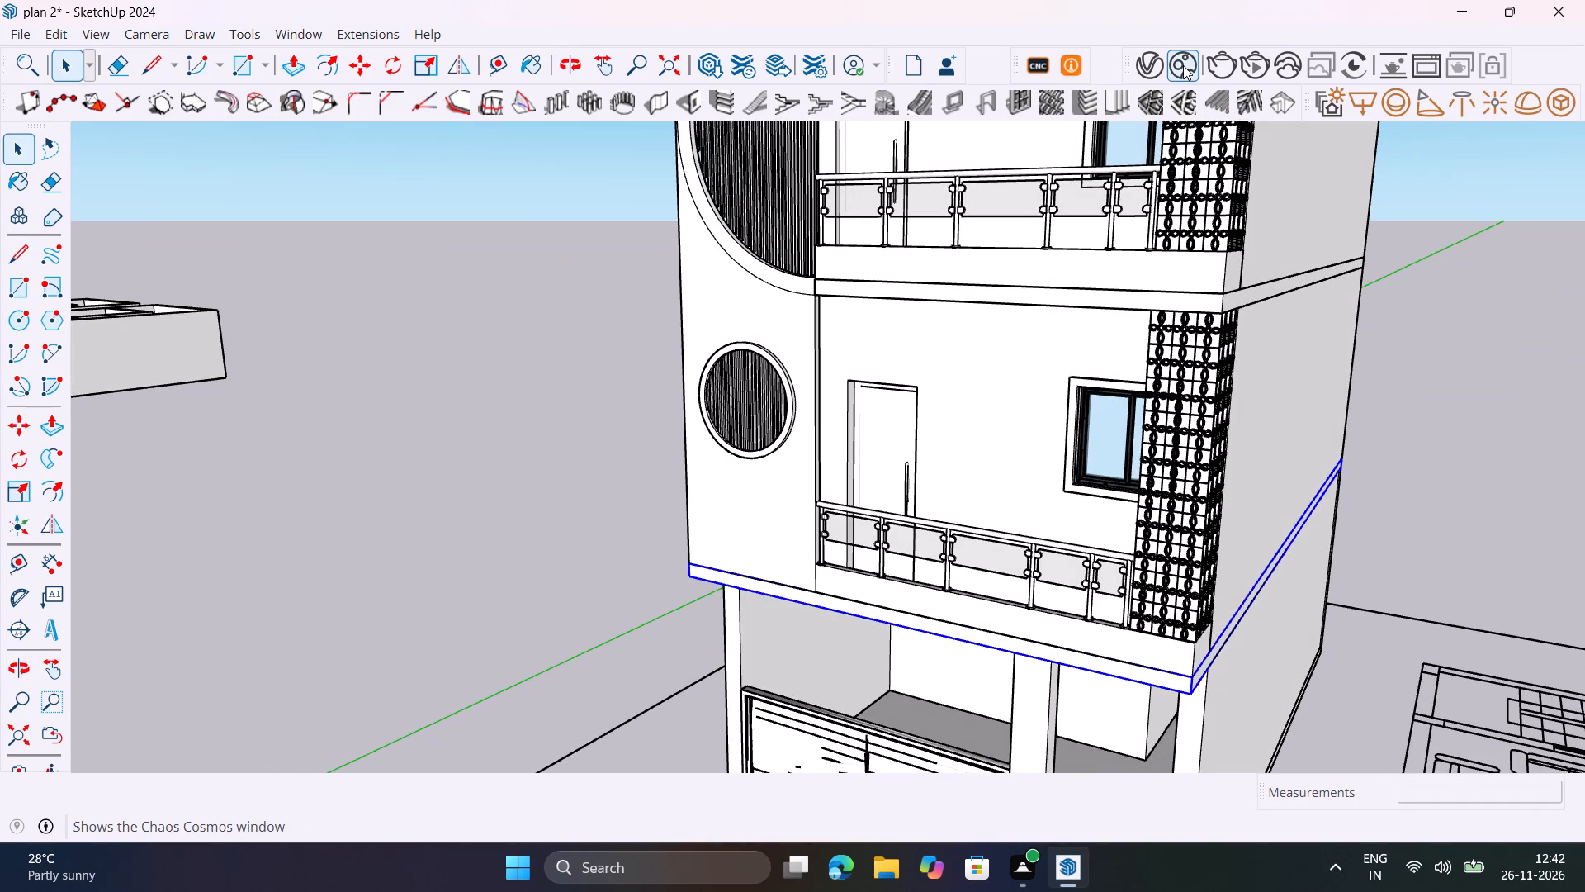
Import the dark Manhattan Creative Coating MD 1125B 26.44cm material from the downloaded Chaos Cosmos assets.
double_click(1183, 65)
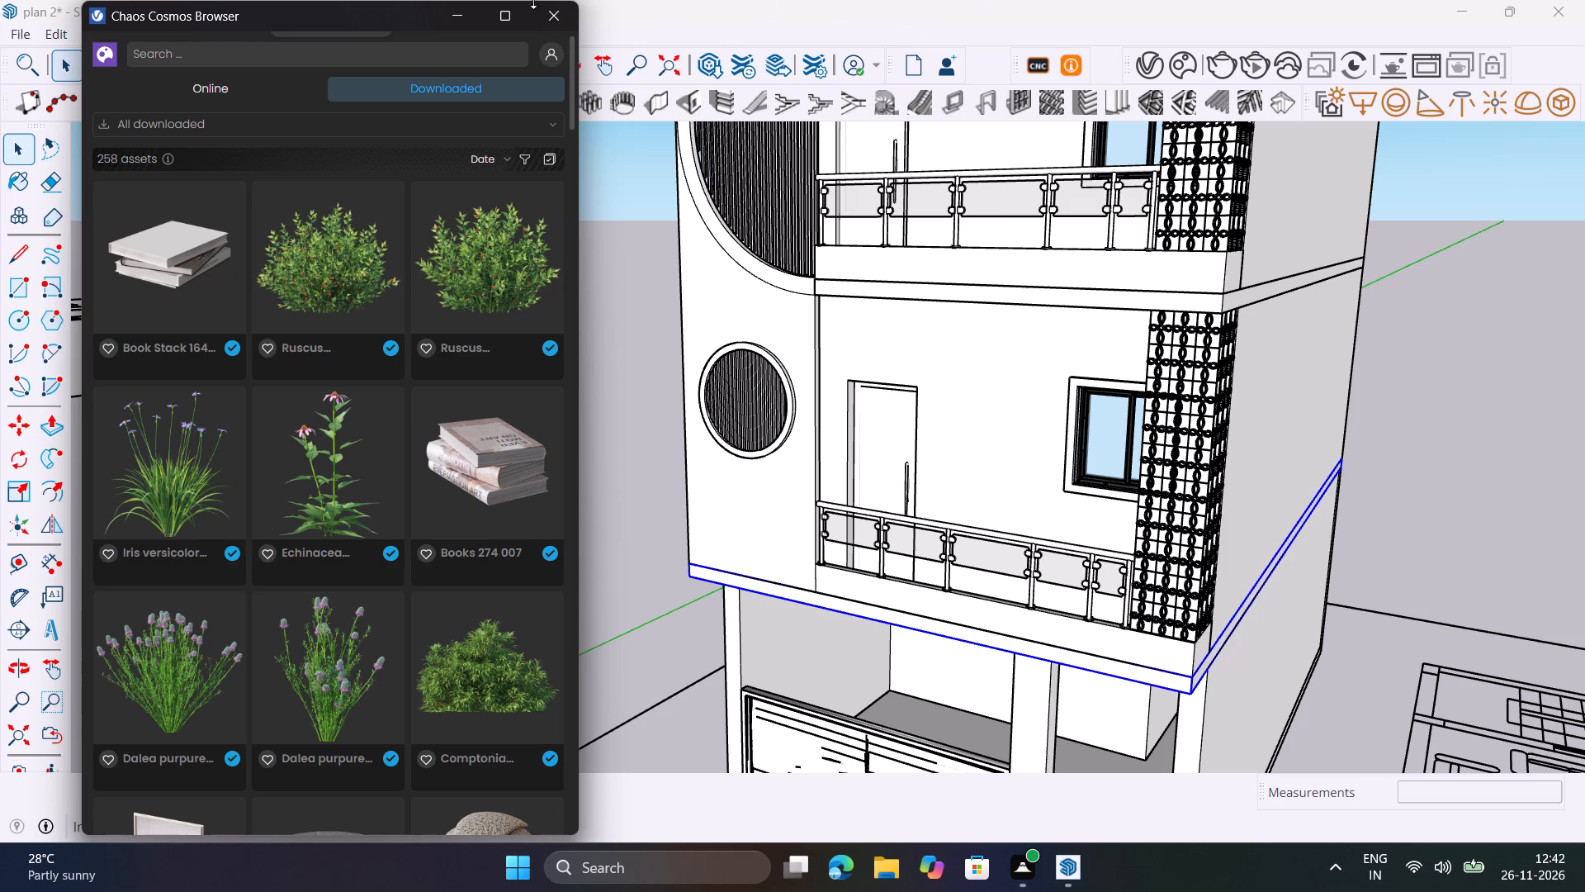
scroll(296, 486, down, 8)
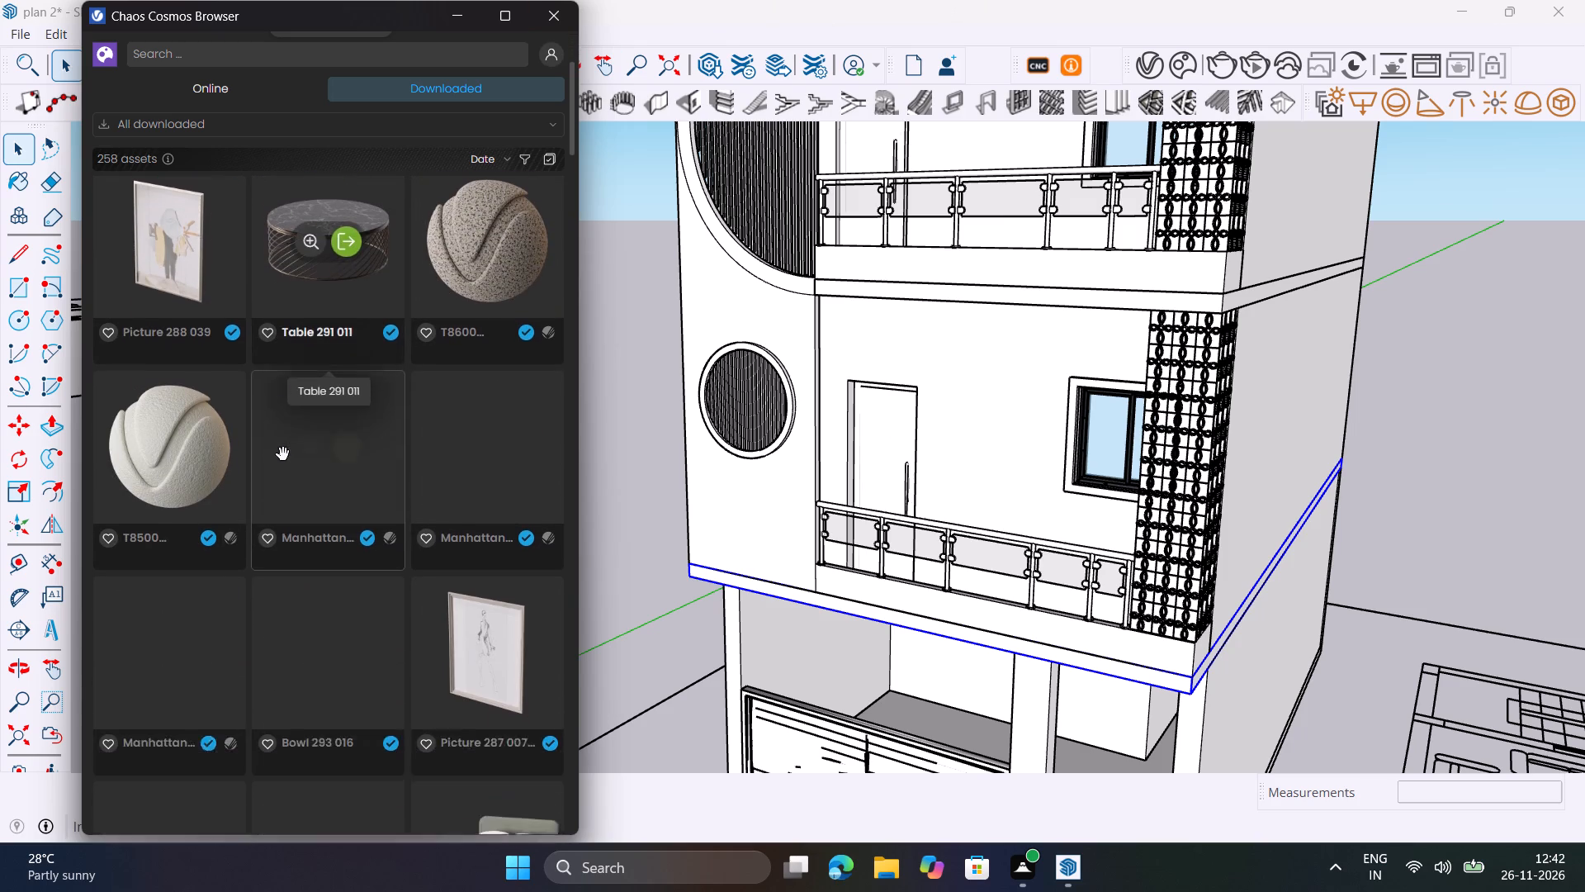
scroll(283, 454, down, 4)
scroll(295, 455, up, 5)
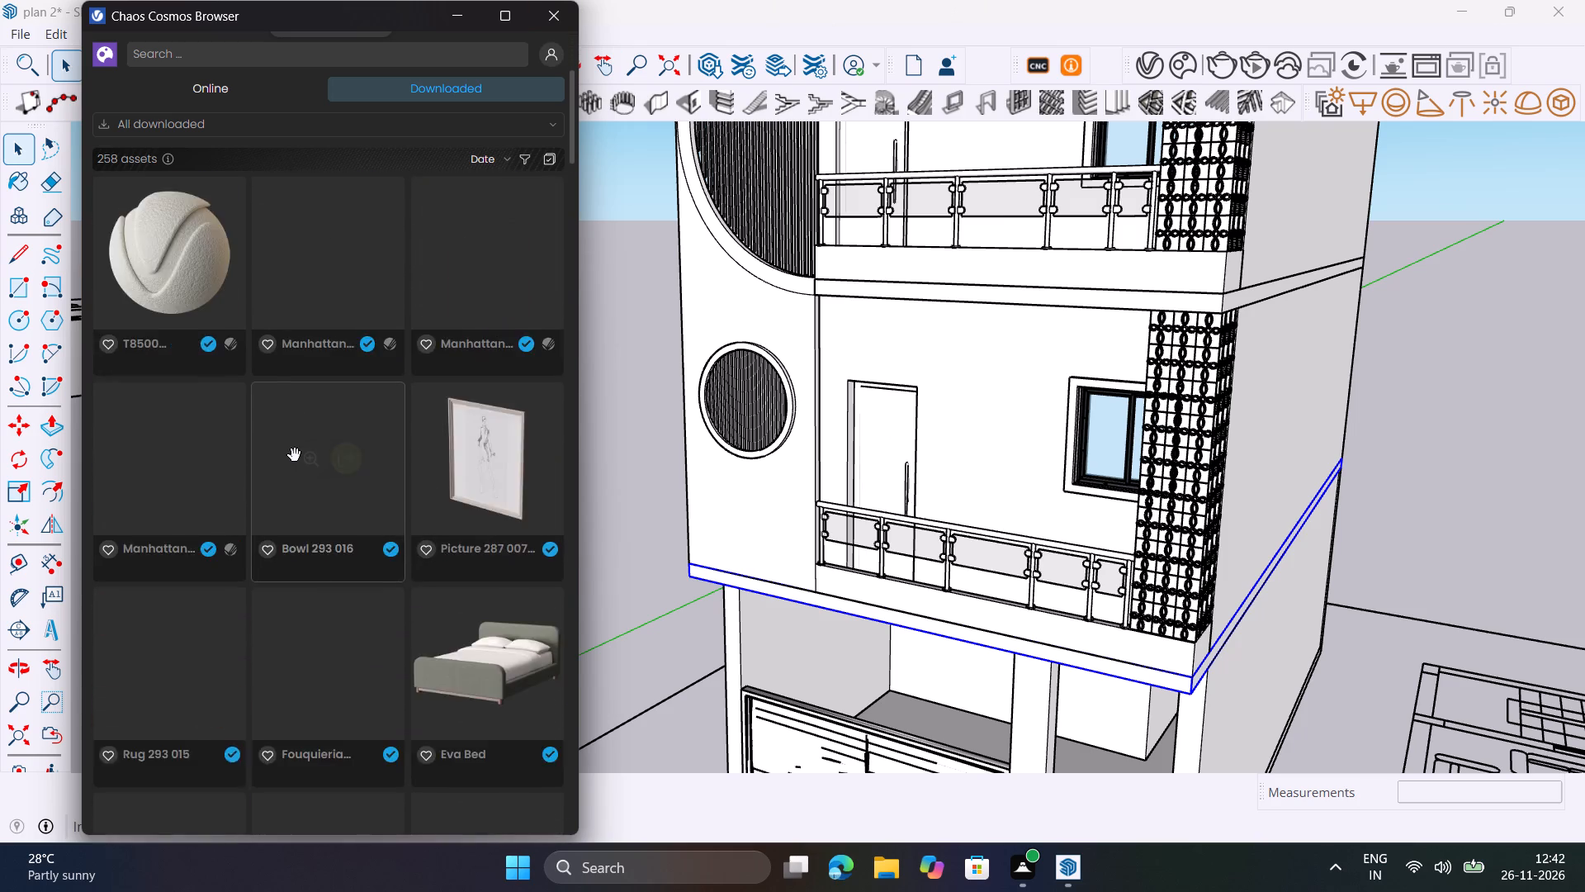
scroll(295, 455, up, 9)
scroll(295, 455, down, 7)
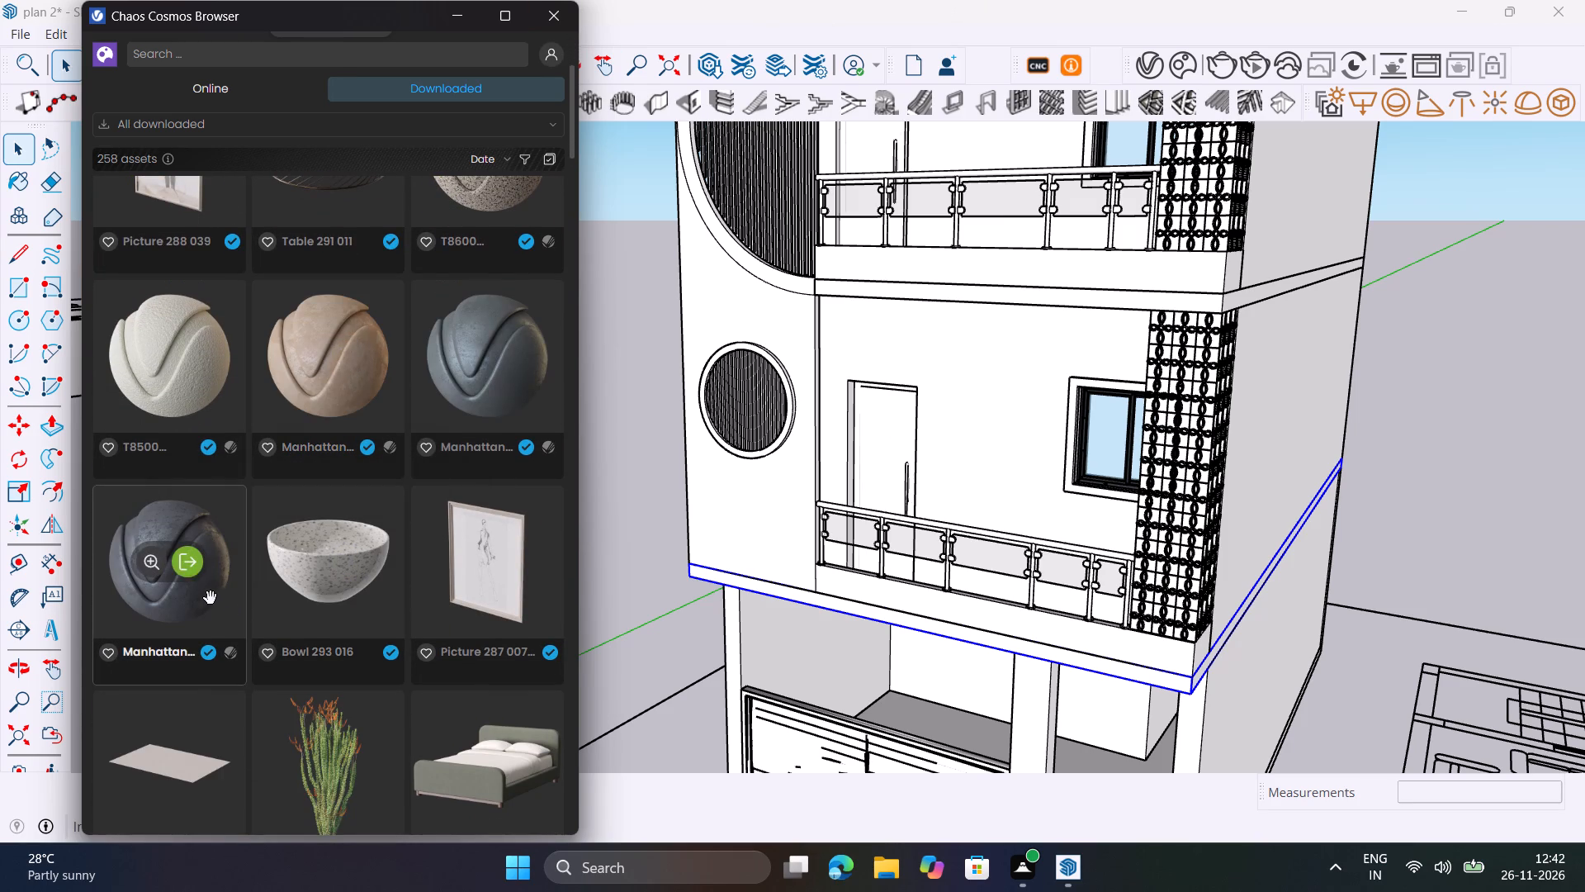
click(184, 568)
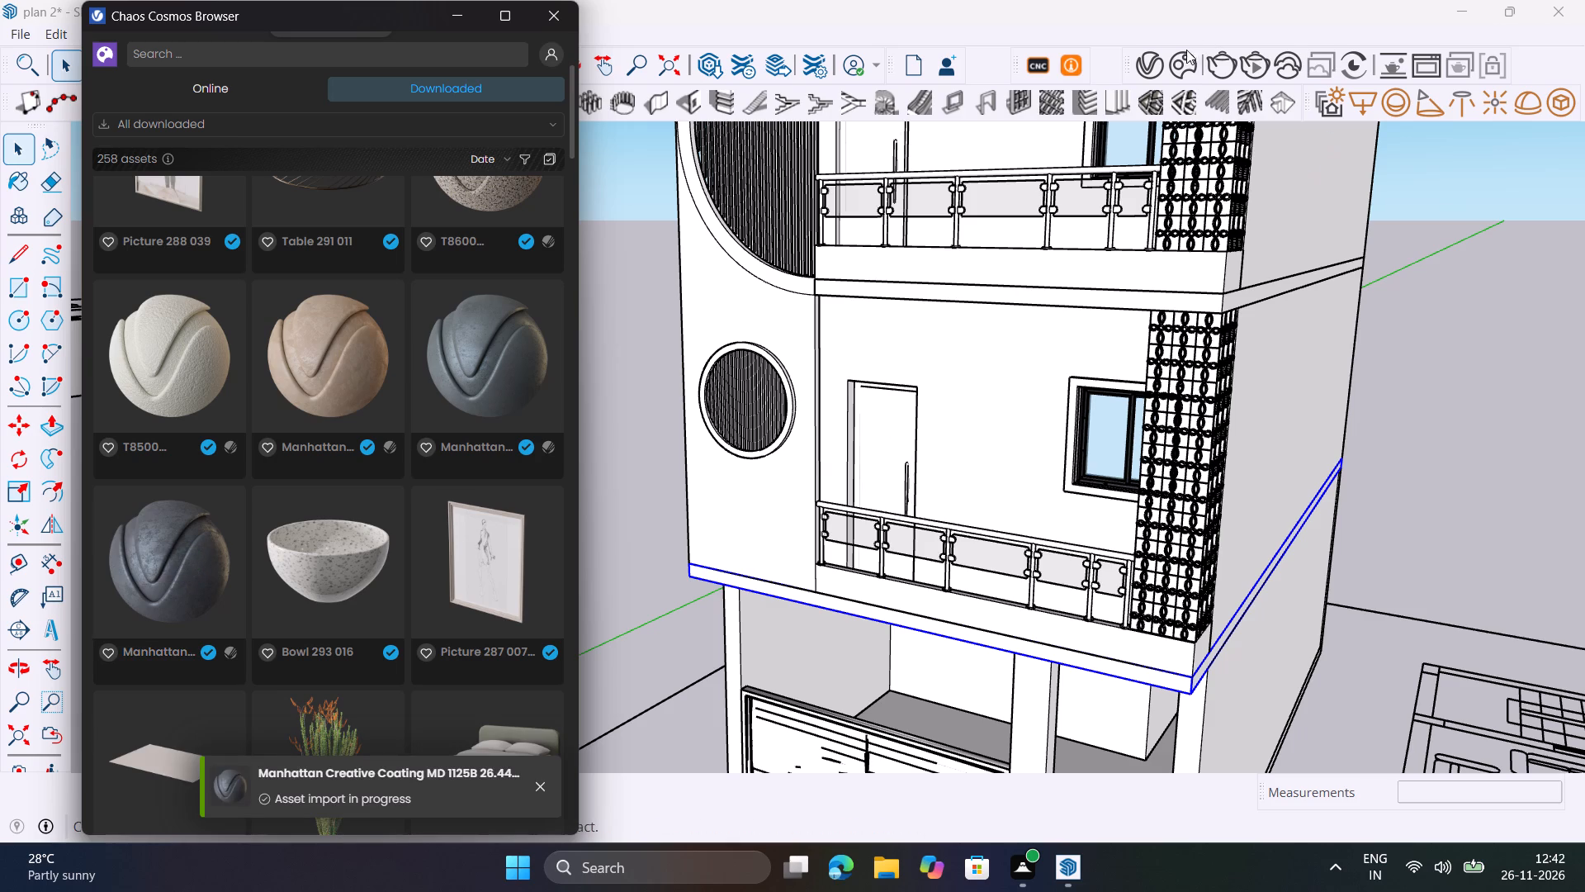
Apply the Manhattan Creative Coating MD 1125B 26.44cm material to the selected slab band above the ground floor.
click(1144, 64)
drag(718, 78, 1224, 104)
scroll(936, 636, up, 4)
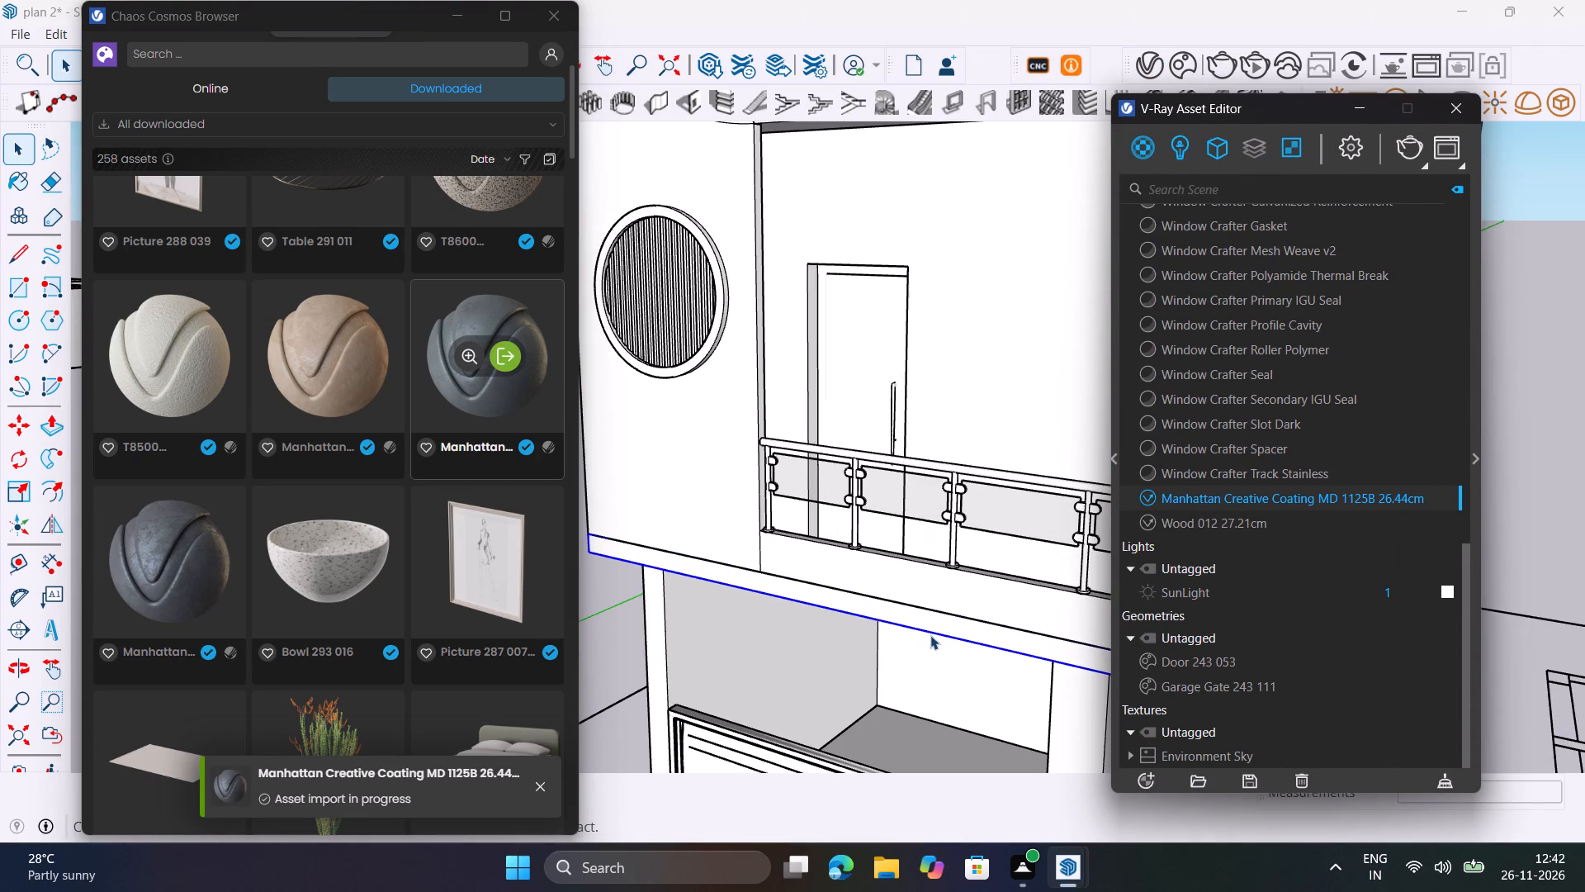
right_click(1240, 505)
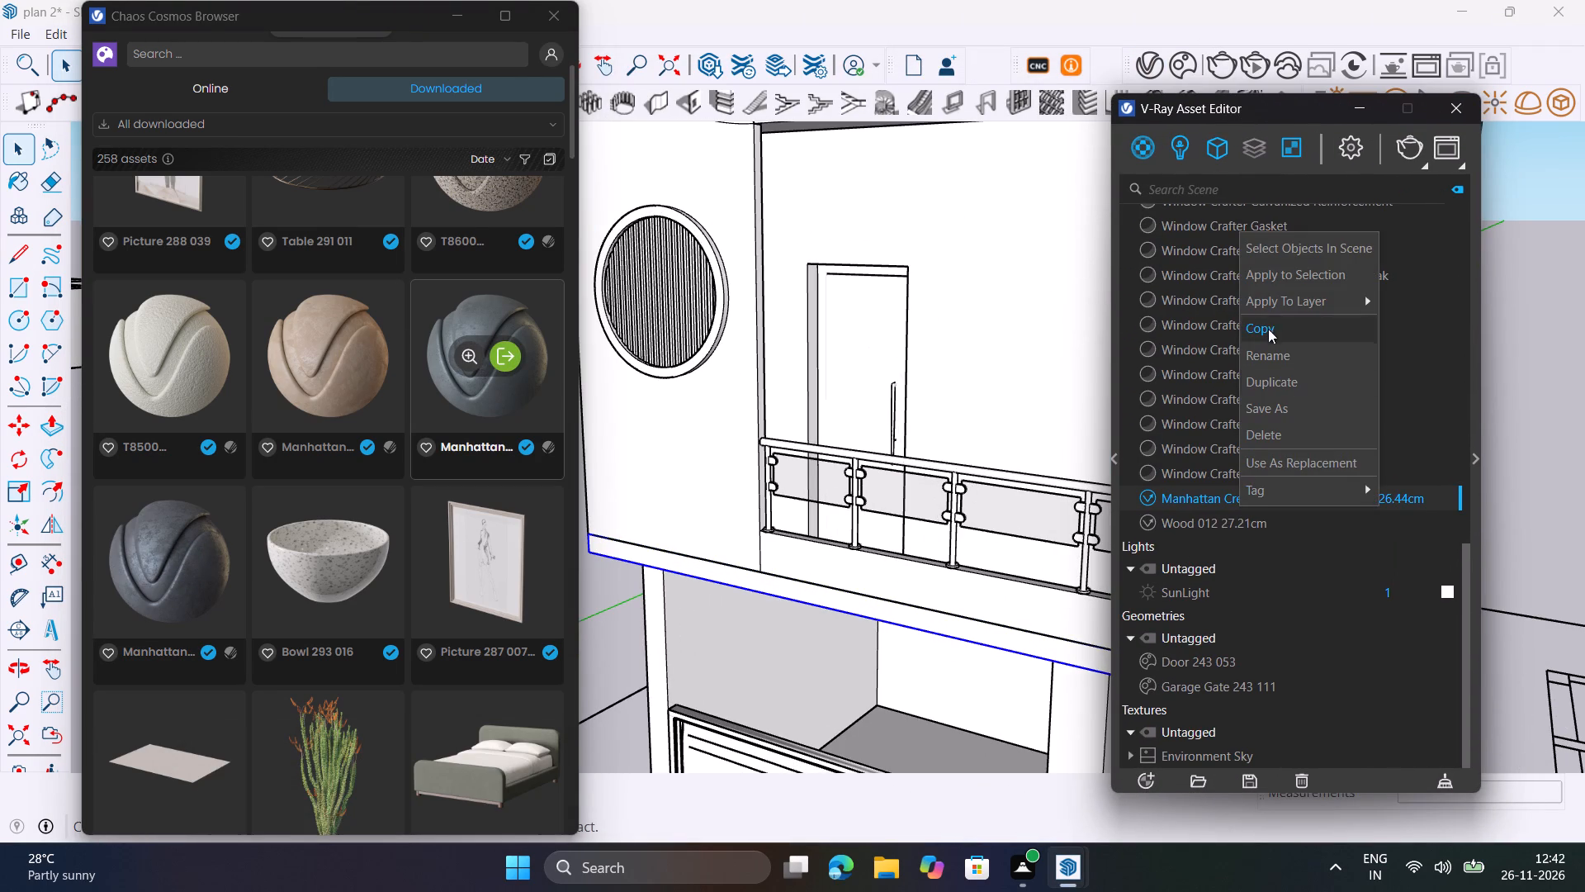
click(1293, 271)
Apply the same Manhattan Creative Coating material to the slab band between the first and second floors.
scroll(804, 452, down, 3)
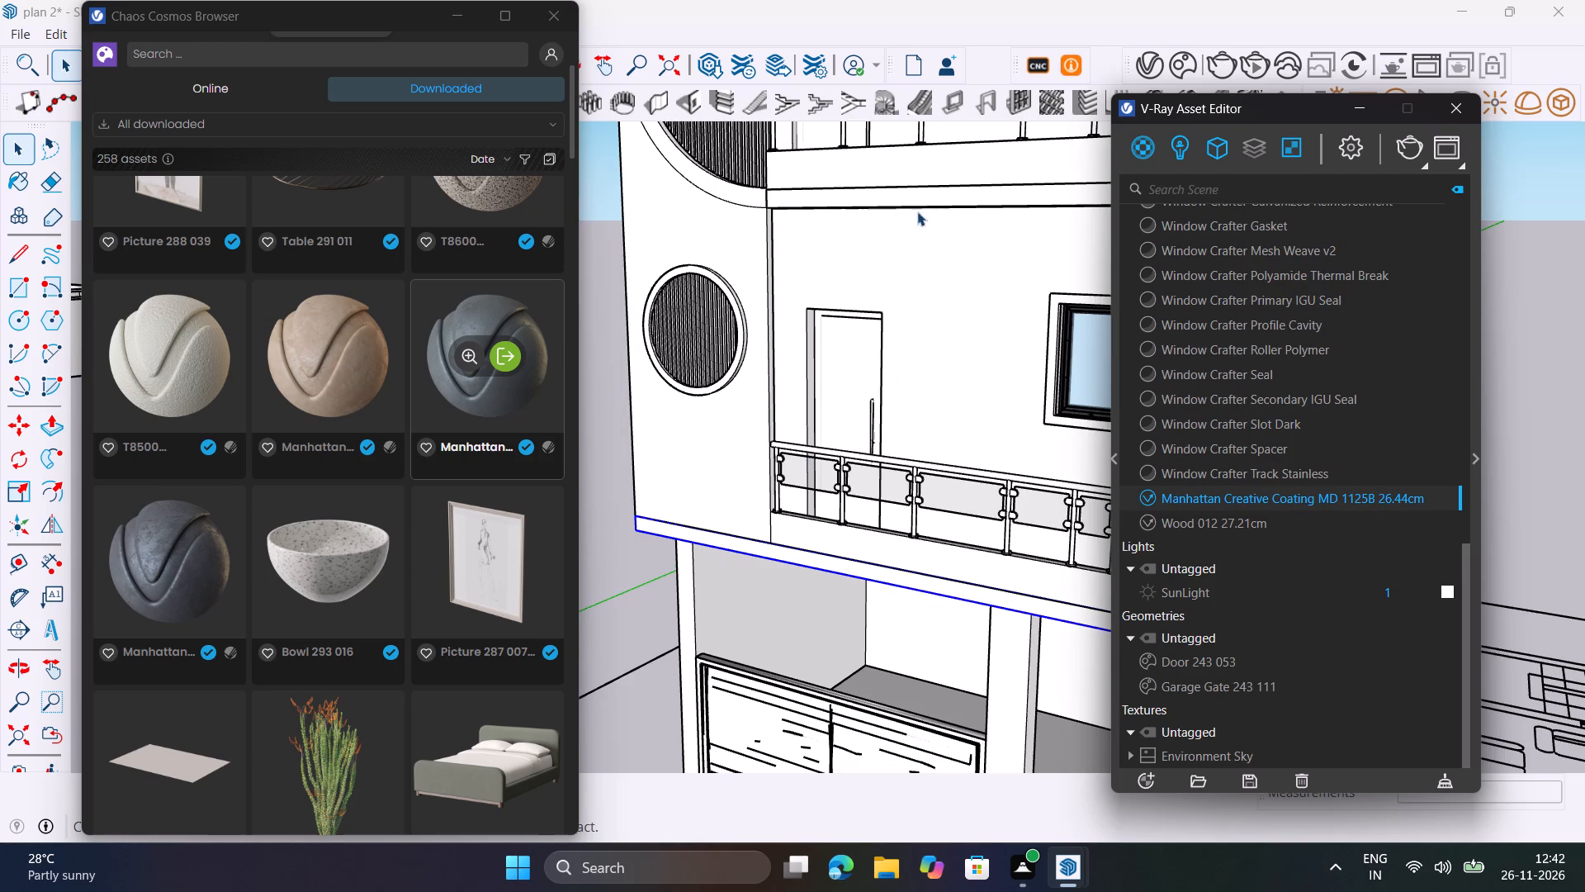
click(949, 190)
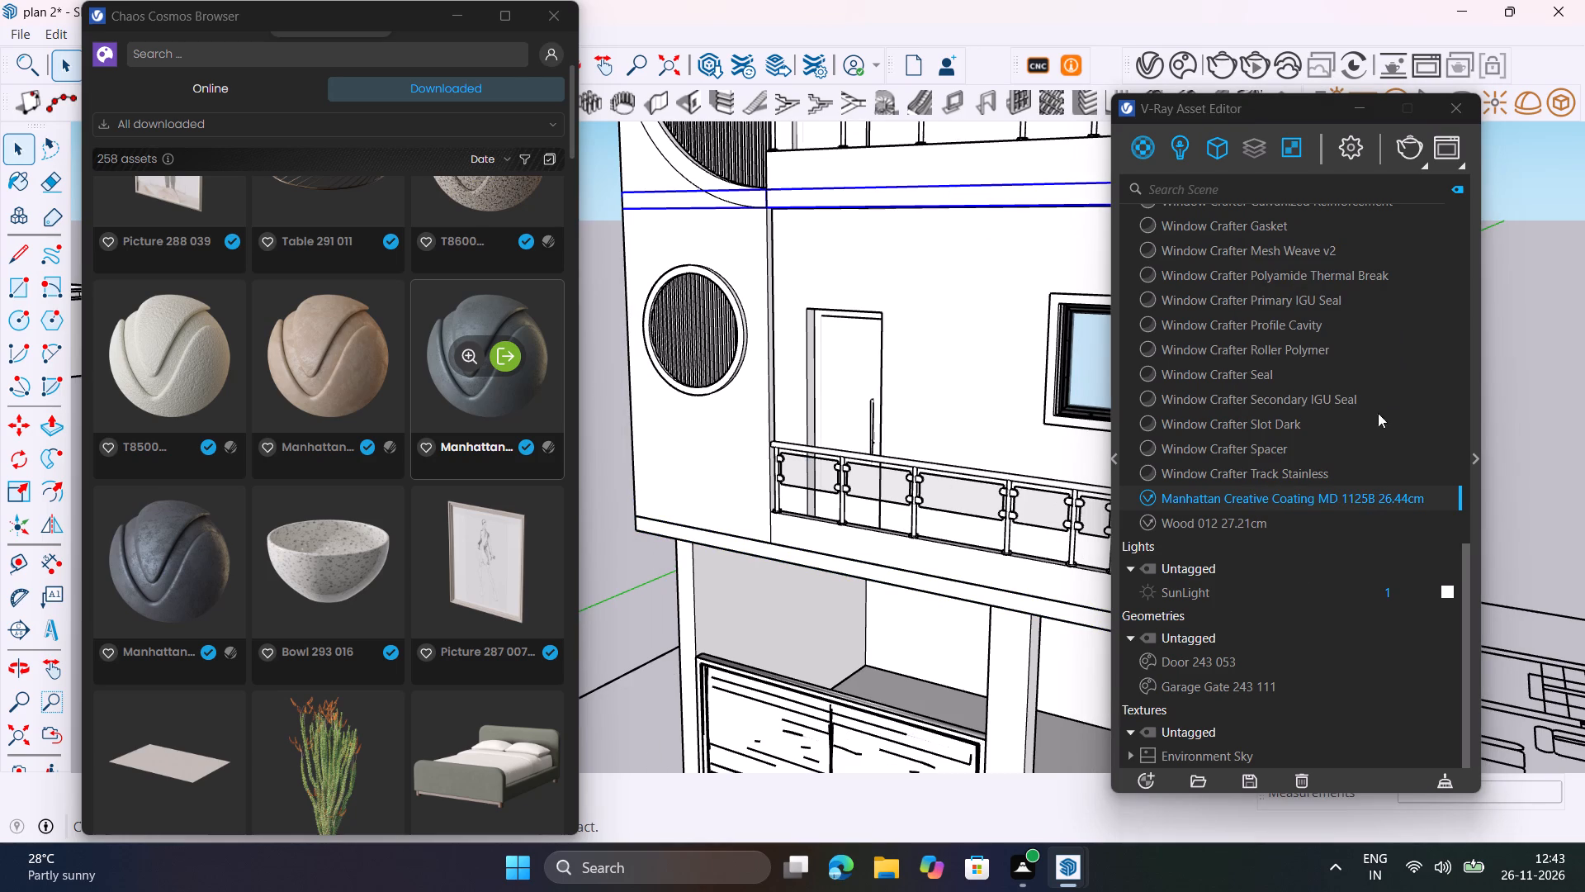
right_click(1368, 495)
click(1316, 534)
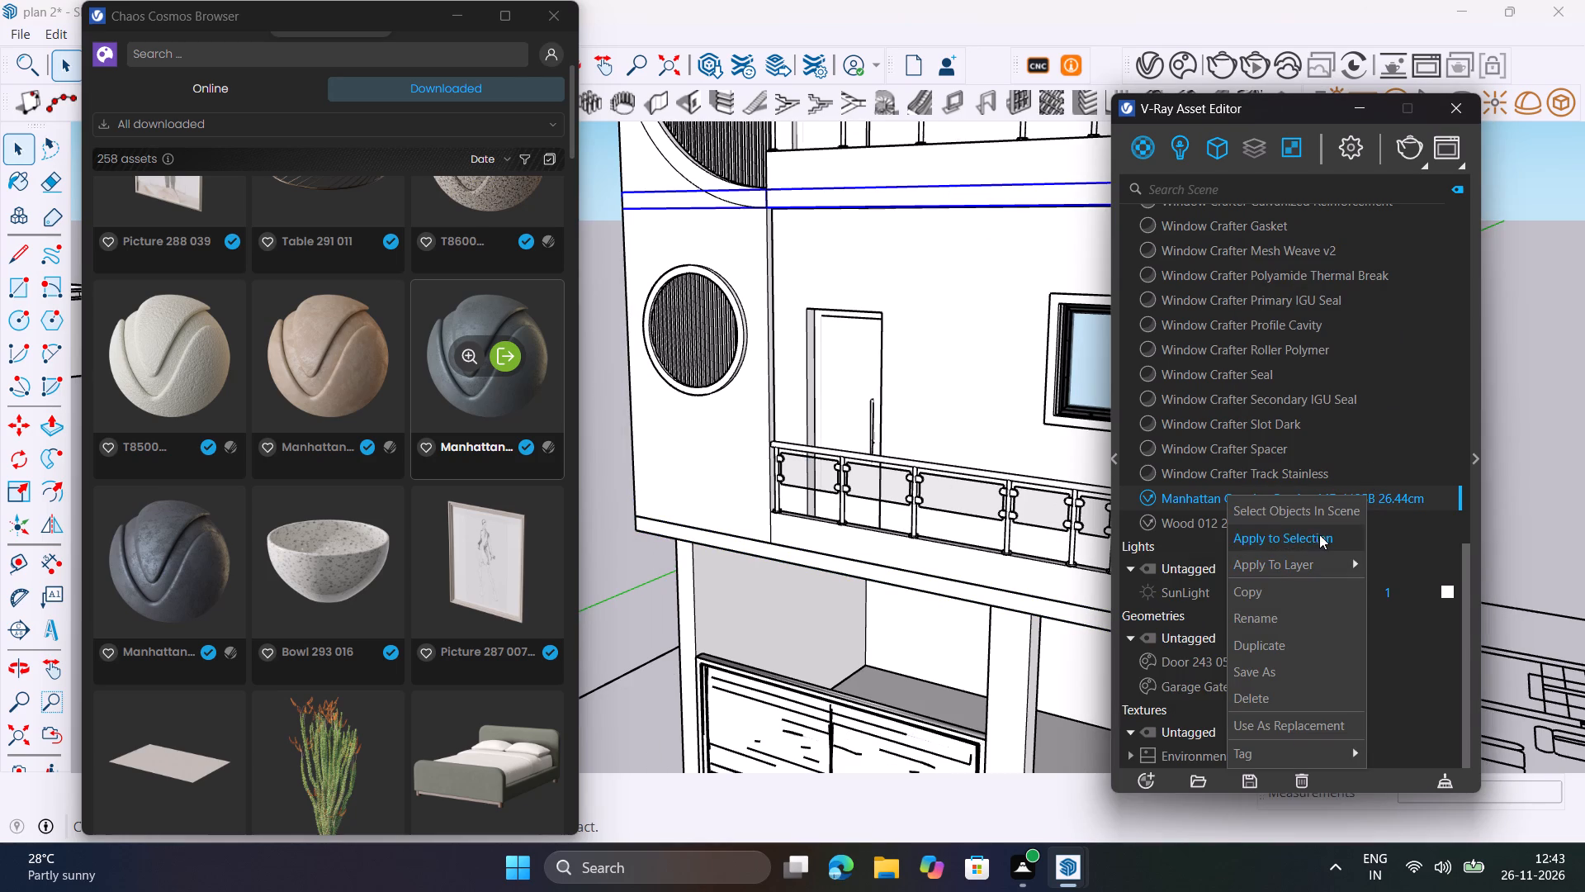
Run a V-Ray render of the first-floor facade, check the coated slab bands, stop the render and close the frame buffer.
click(1413, 149)
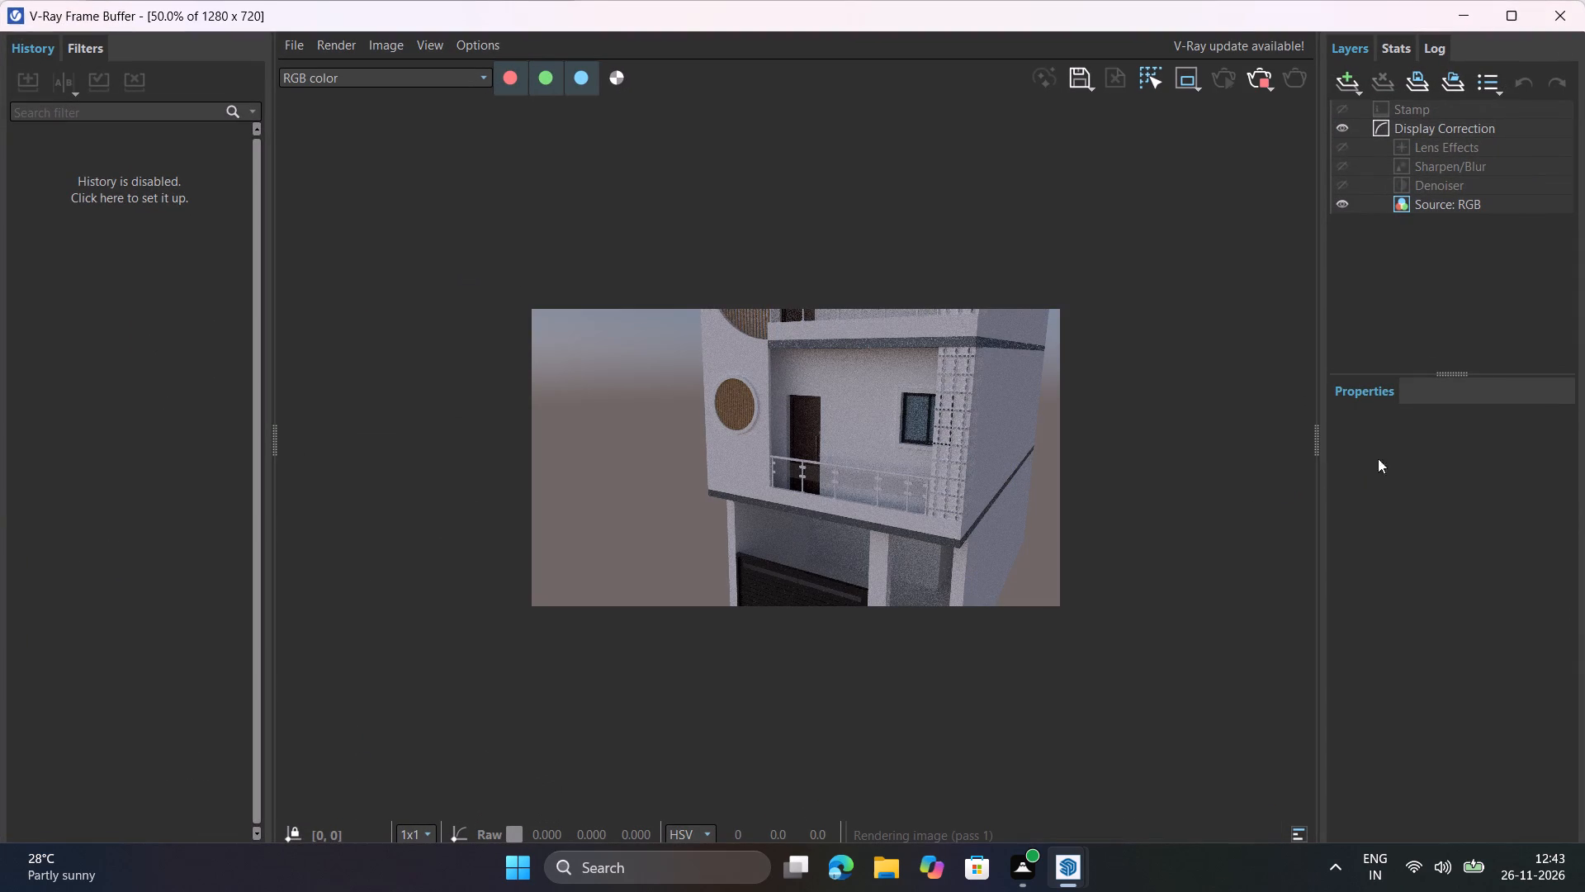
scroll(840, 514, up, 1)
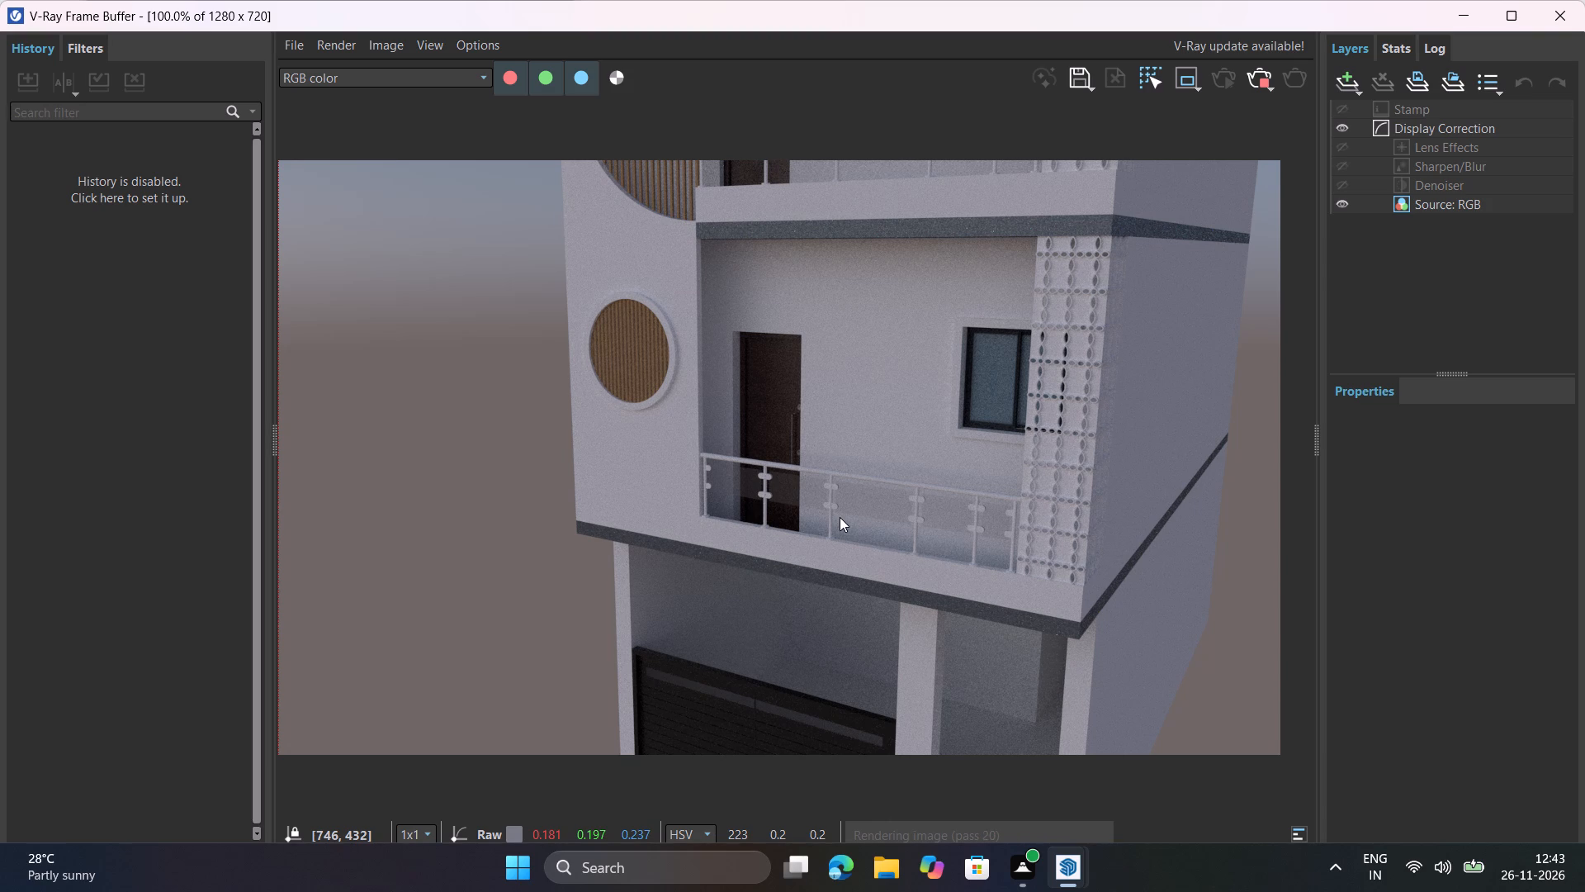
scroll(840, 517, down, 1)
scroll(840, 517, up, 1)
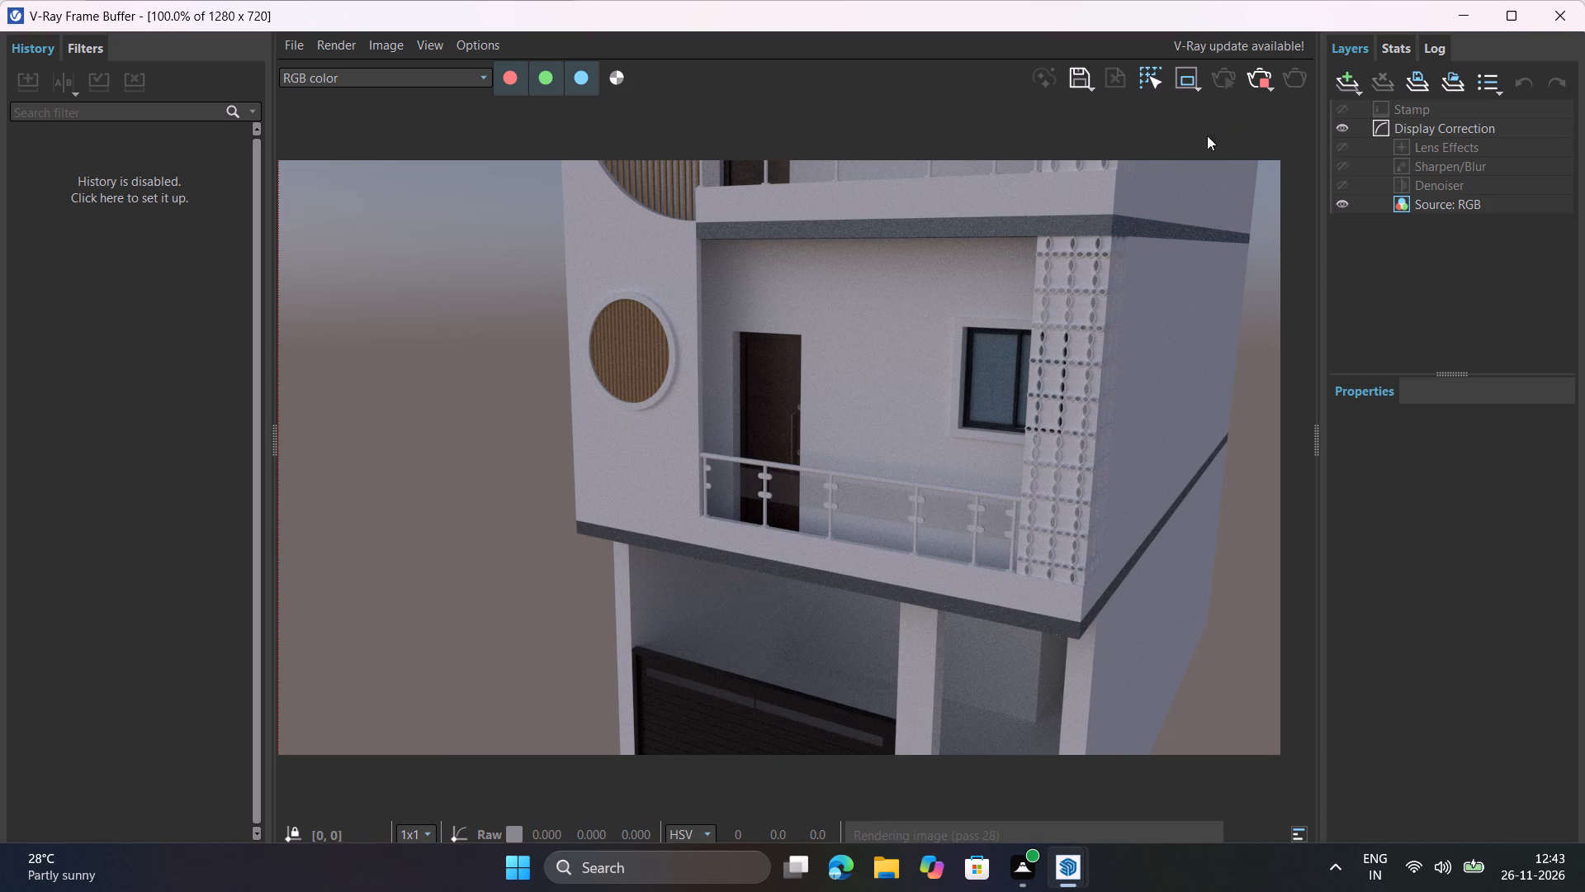
click(1263, 71)
click(1564, 24)
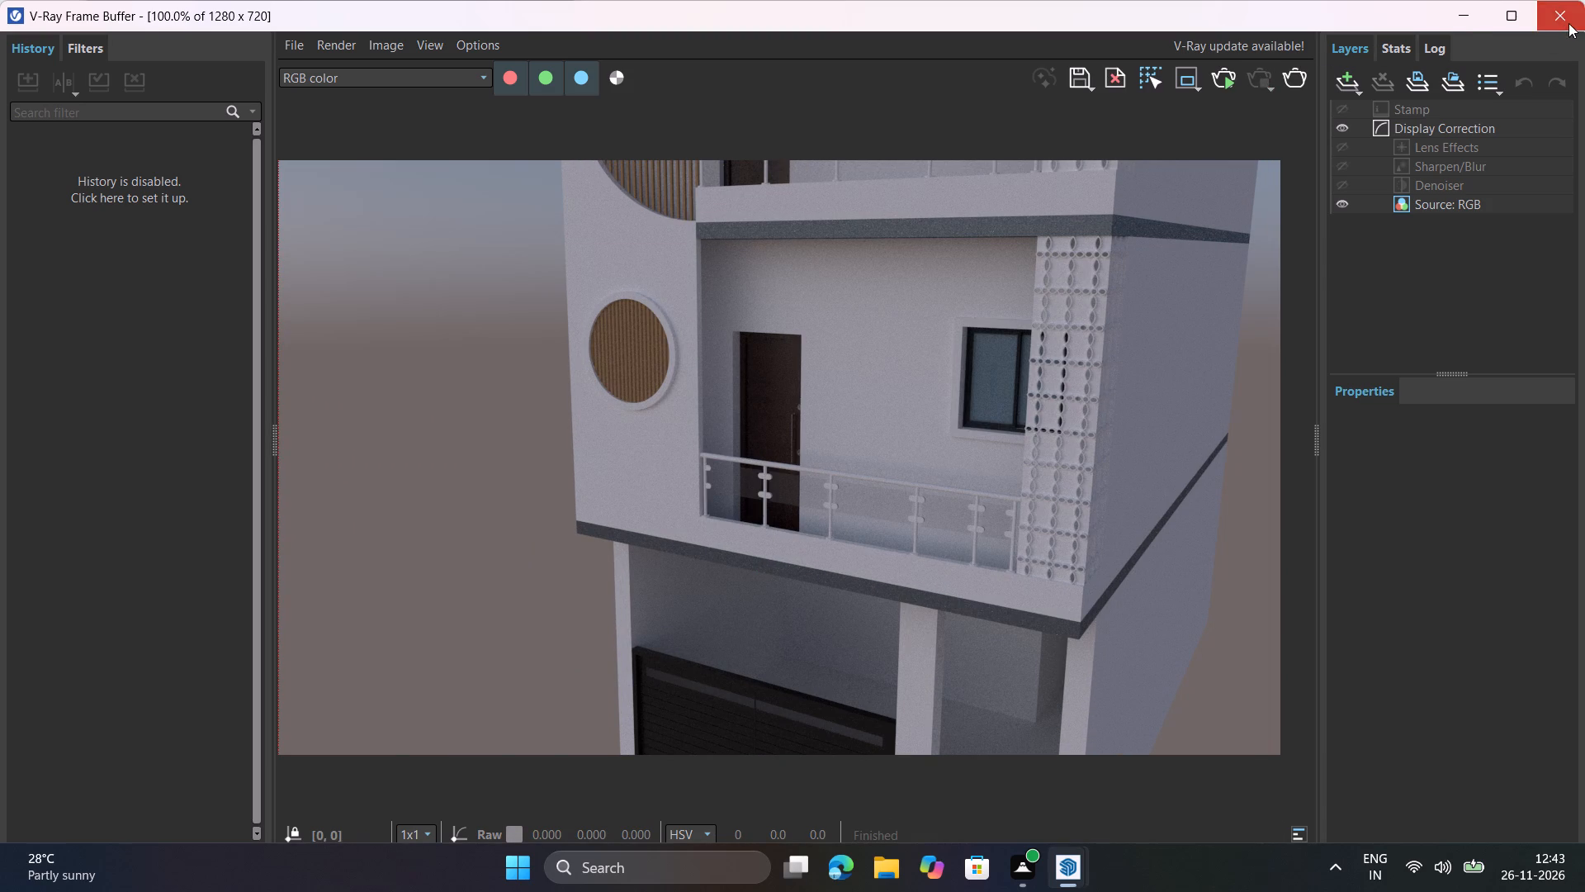
Import the Manhattan Creative Coating ML 1016B 24.75cm material from the downloaded assets and apply it to the parapet face below the second-floor balcony railing.
middle_drag(774, 595, 807, 594)
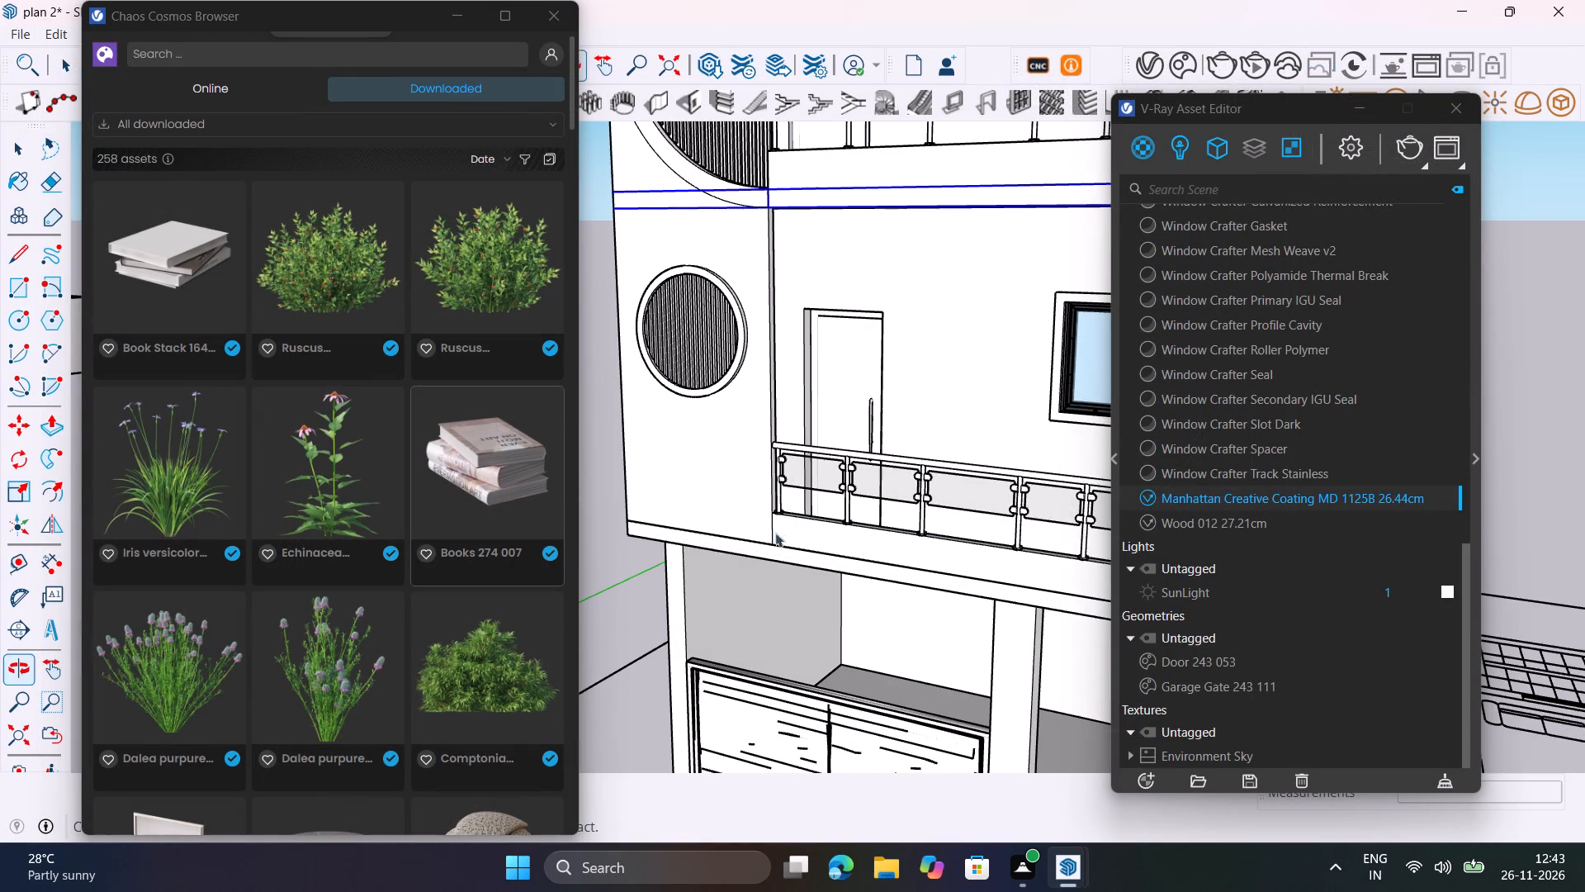
click(1456, 107)
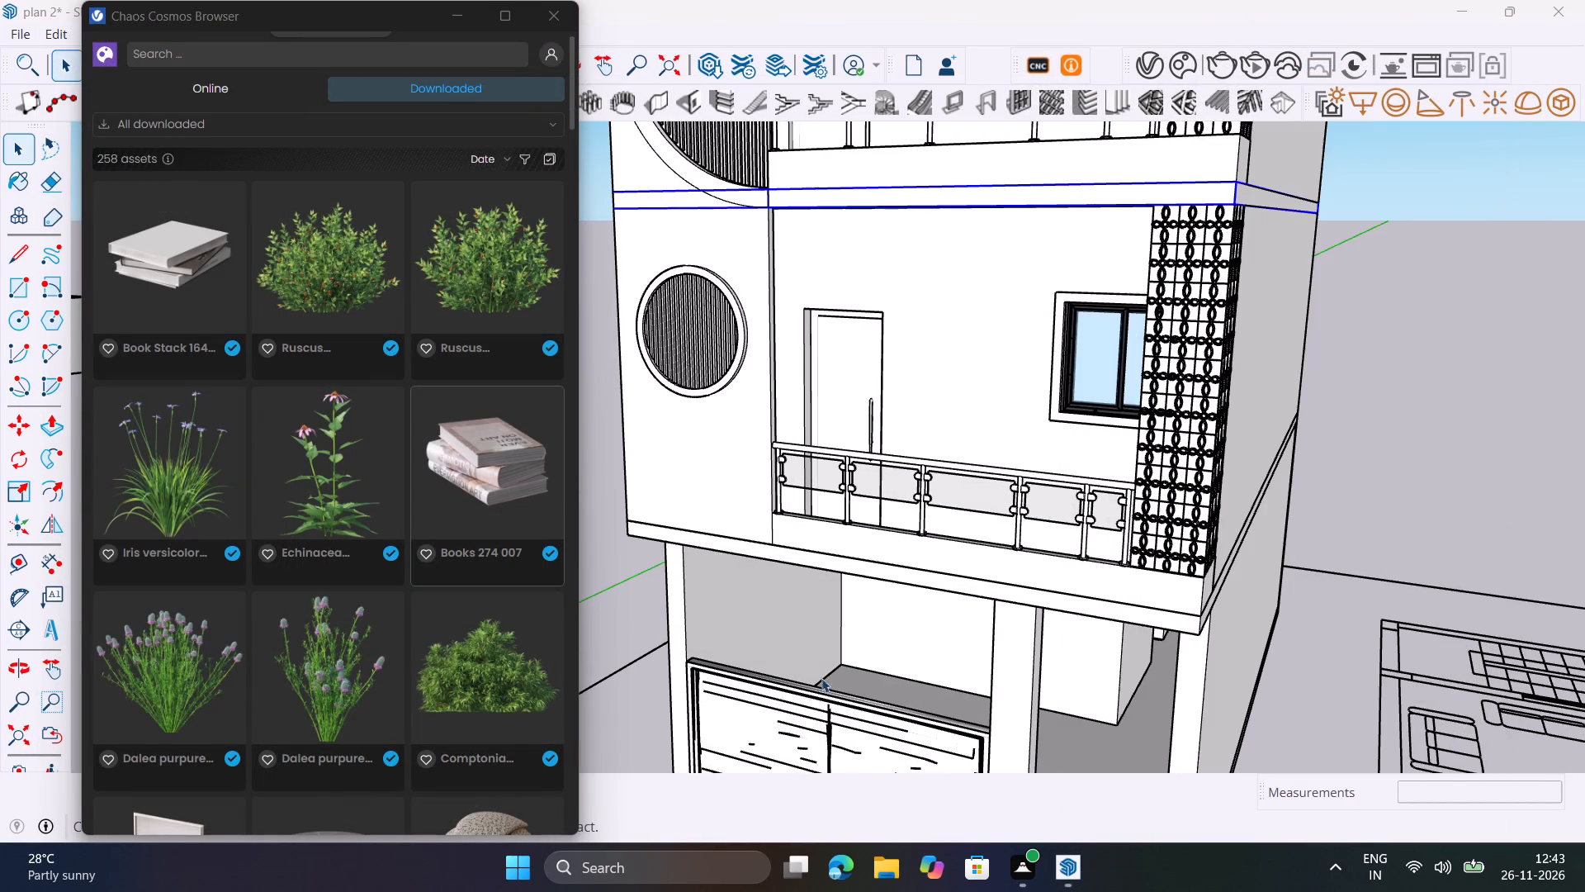
middle_drag(880, 671, 1019, 627)
middle_drag(1019, 627, 955, 619)
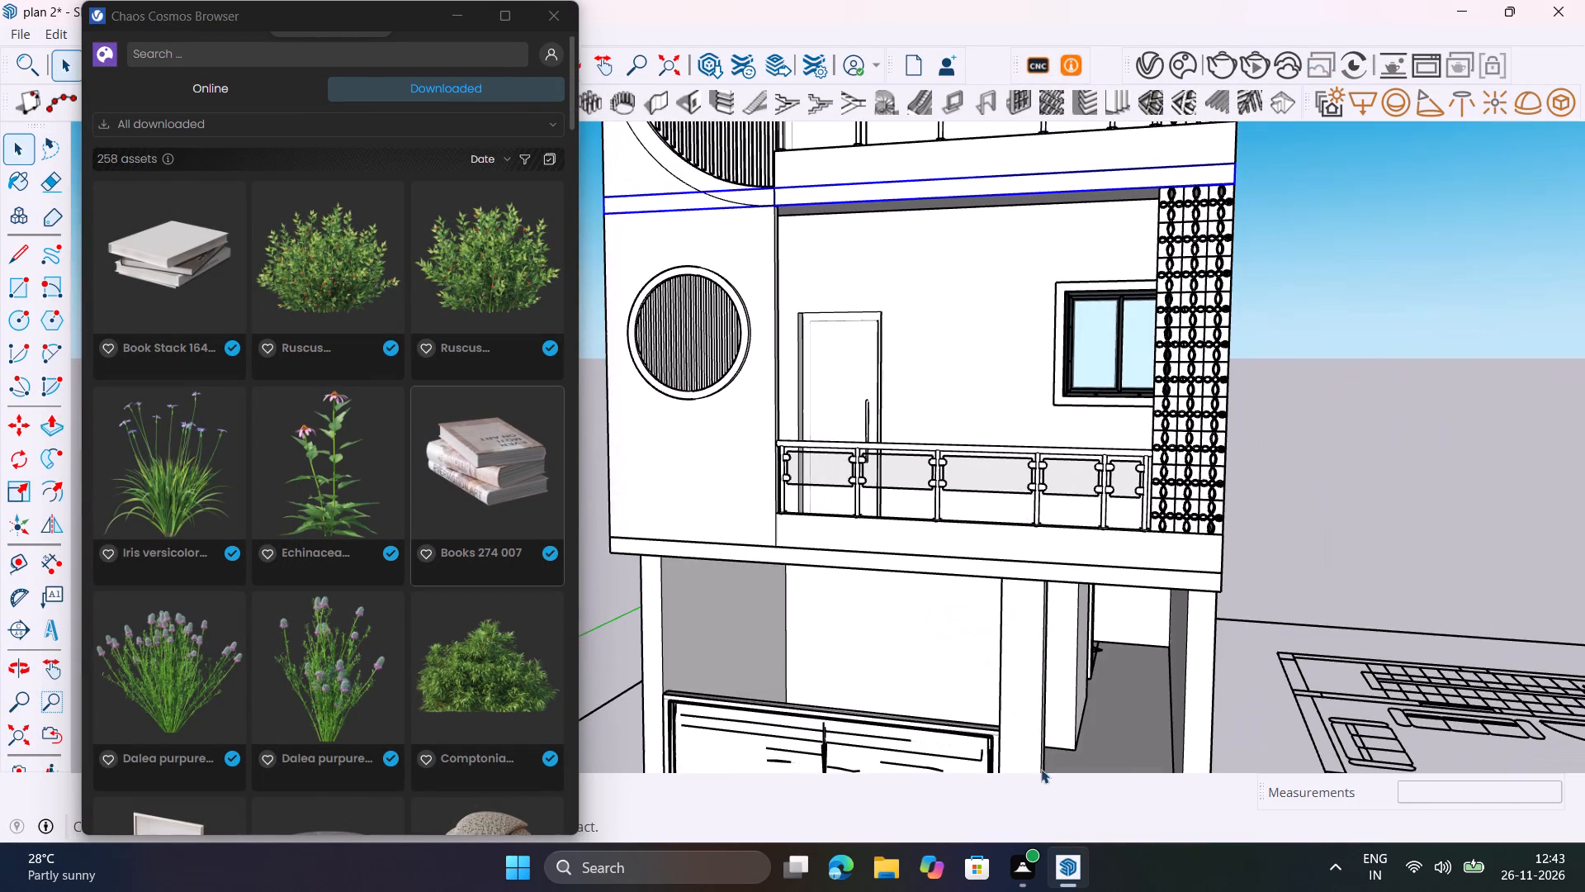
scroll(1007, 565, down, 3)
shift+middle_drag(835, 482, 911, 562)
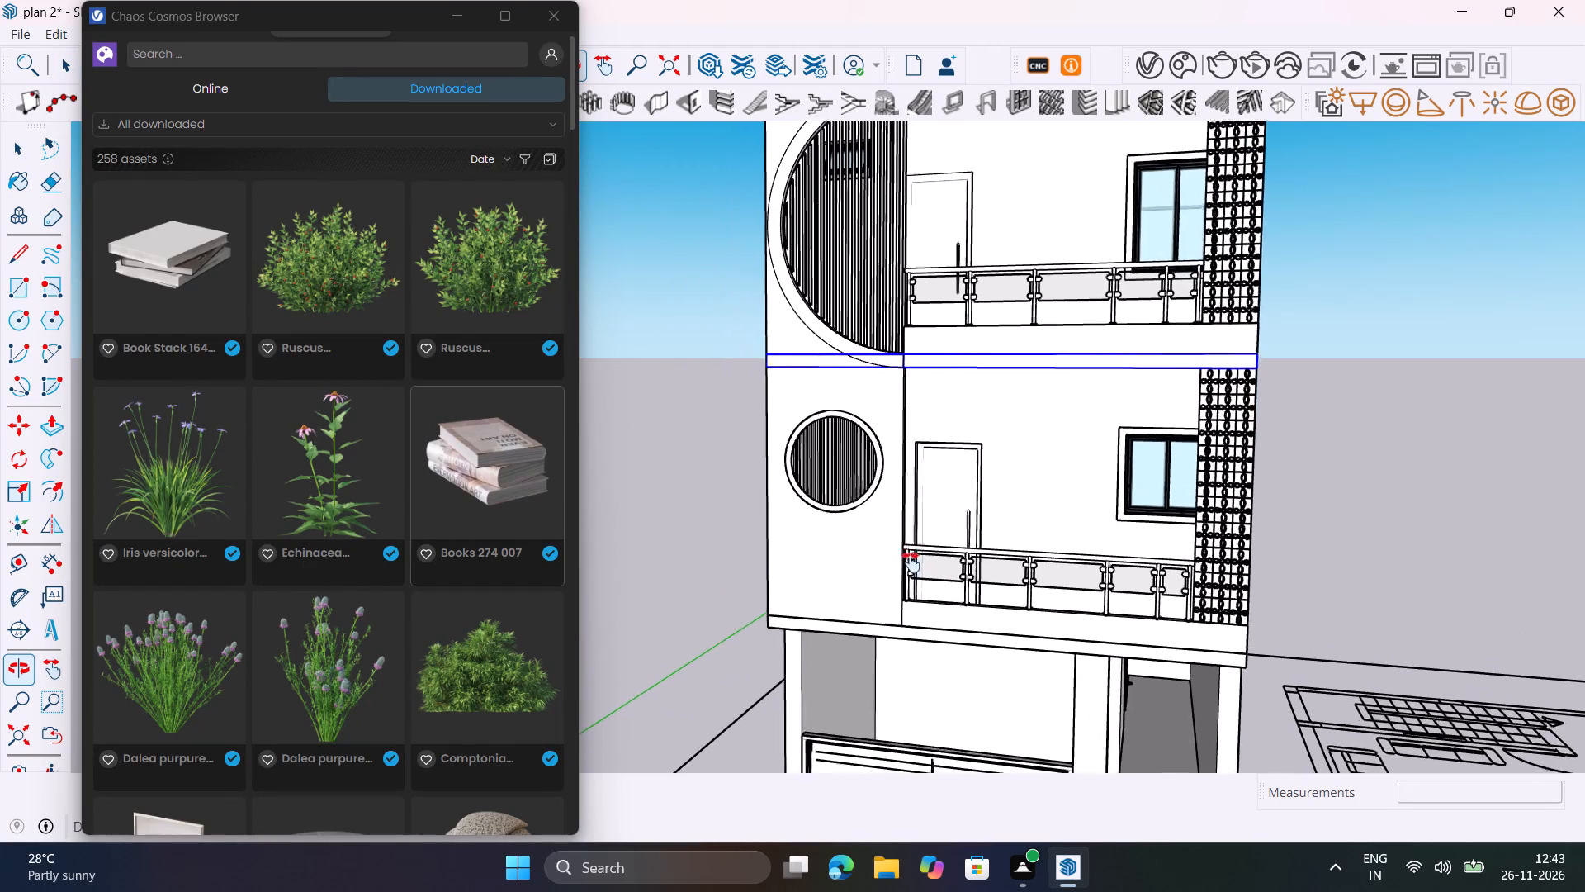
shift+middle_drag(911, 562, 920, 620)
scroll(1154, 655, up, 5)
click(1155, 655)
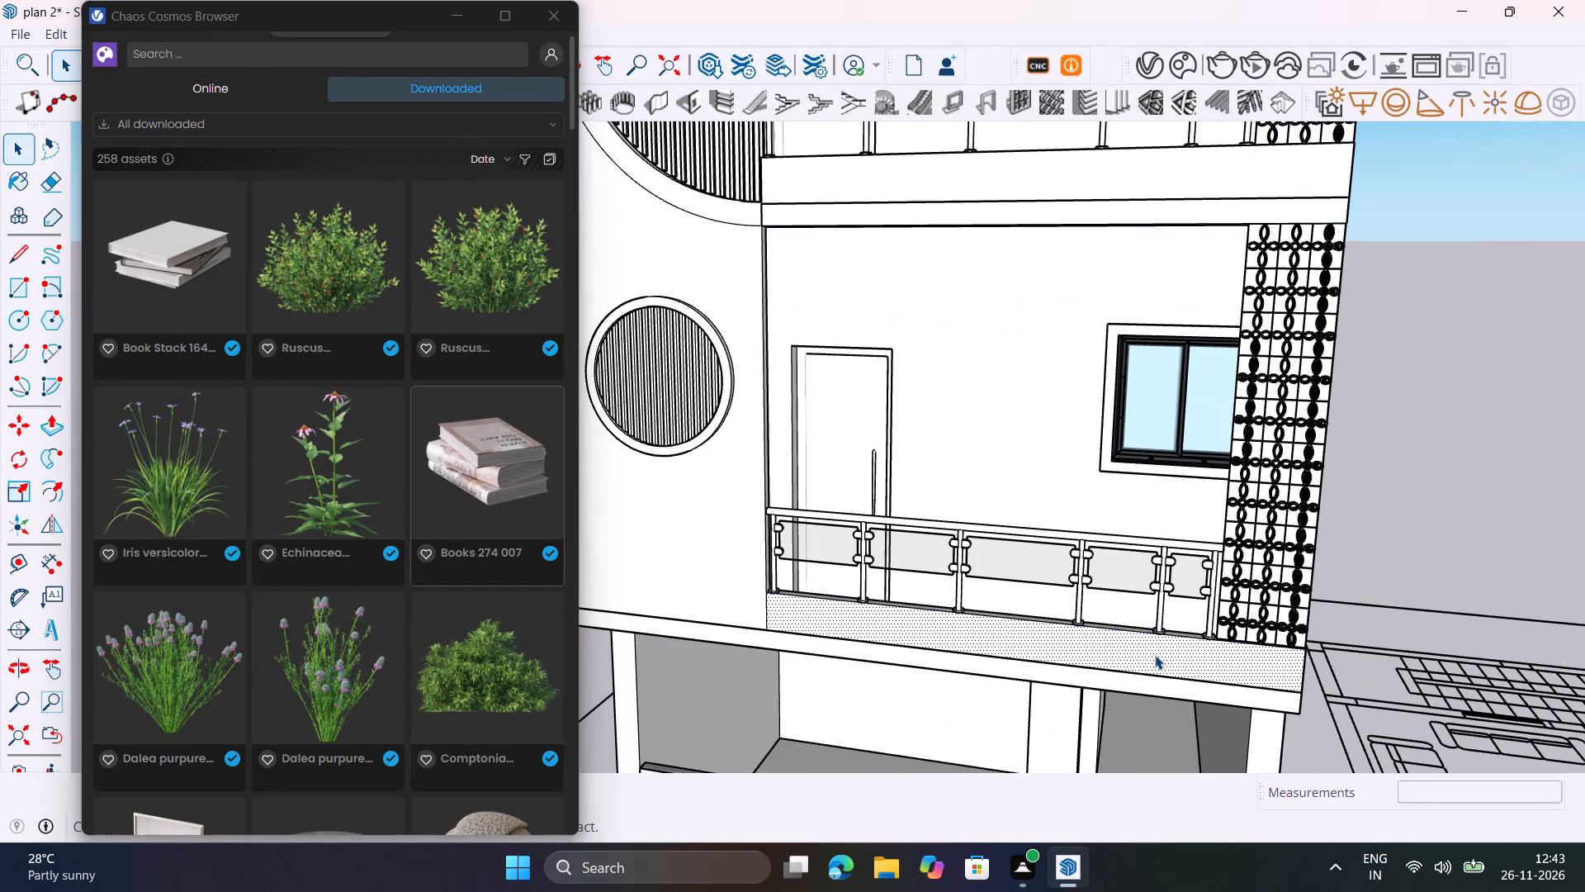
scroll(1155, 655, down, 2)
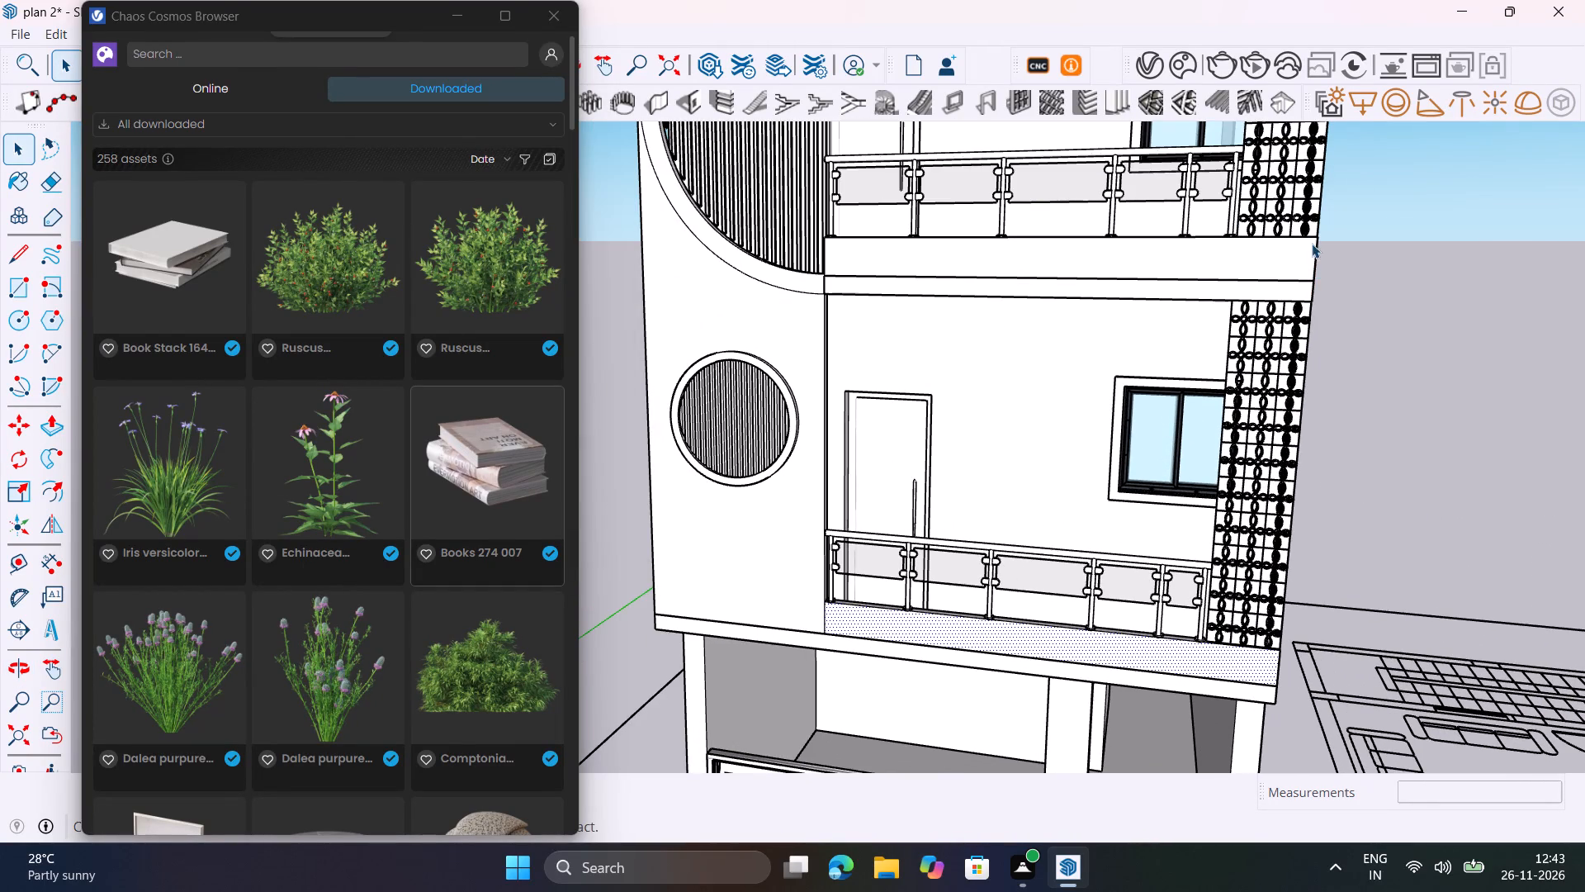
click(1312, 244)
click(1285, 255)
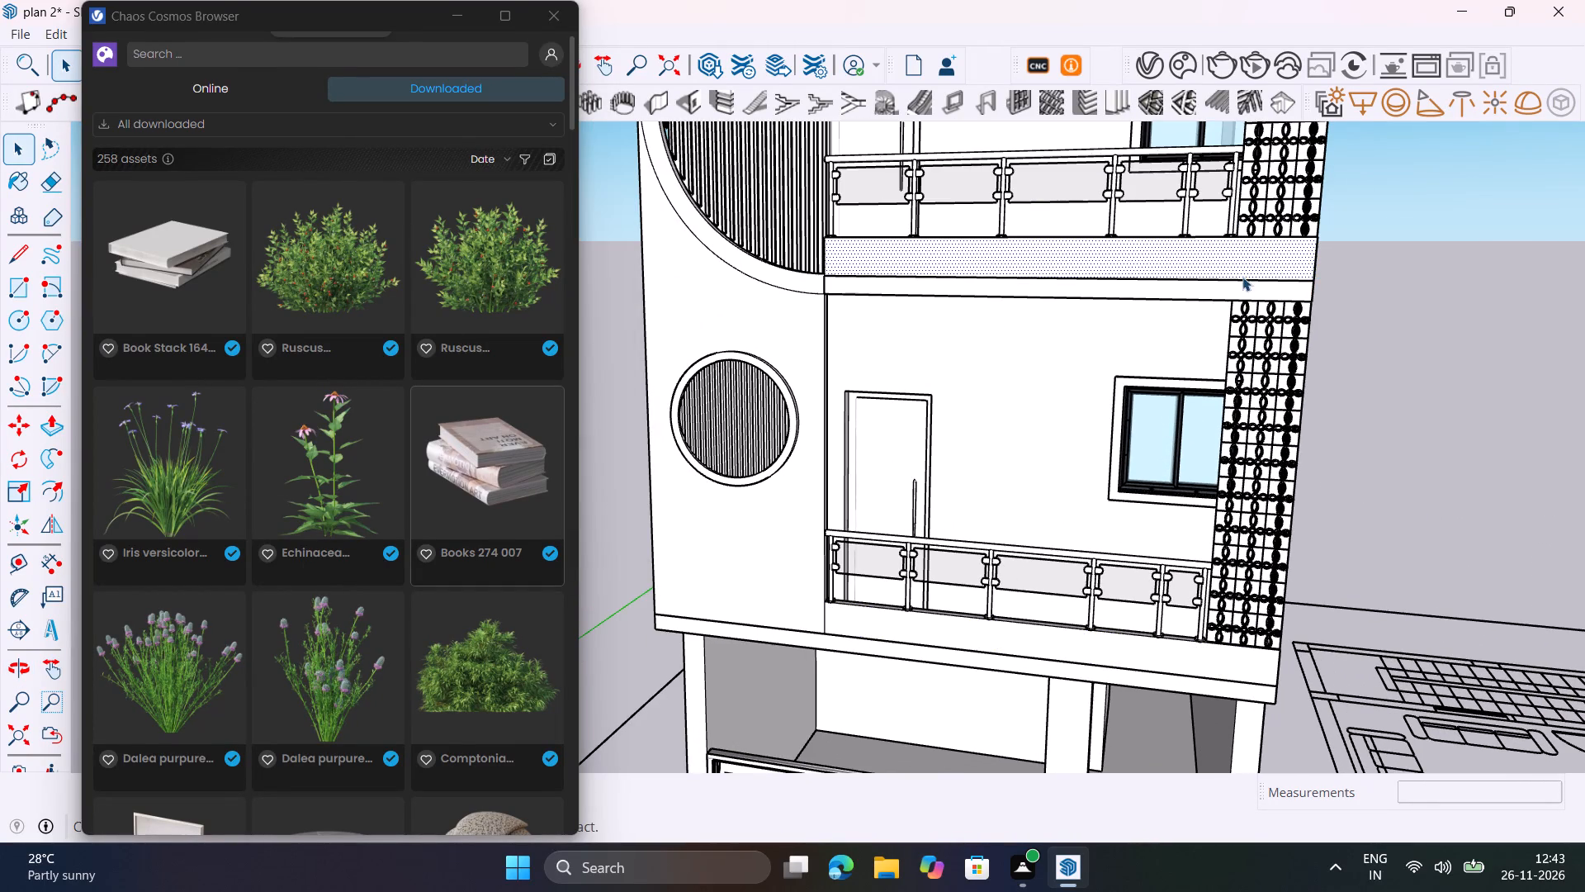
scroll(430, 489, down, 6)
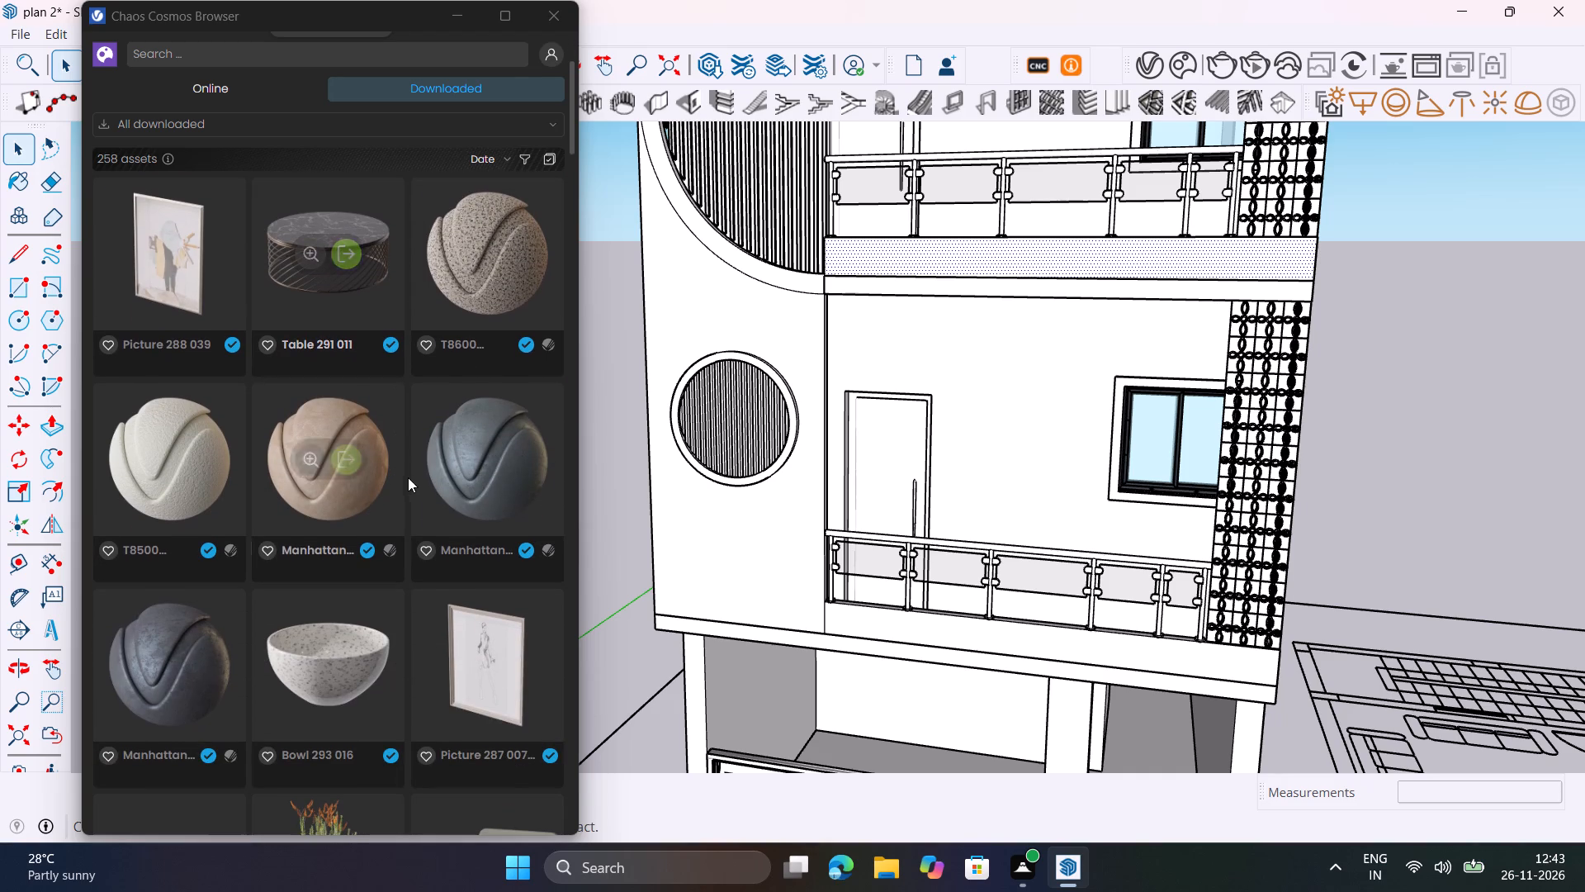
click(505, 469)
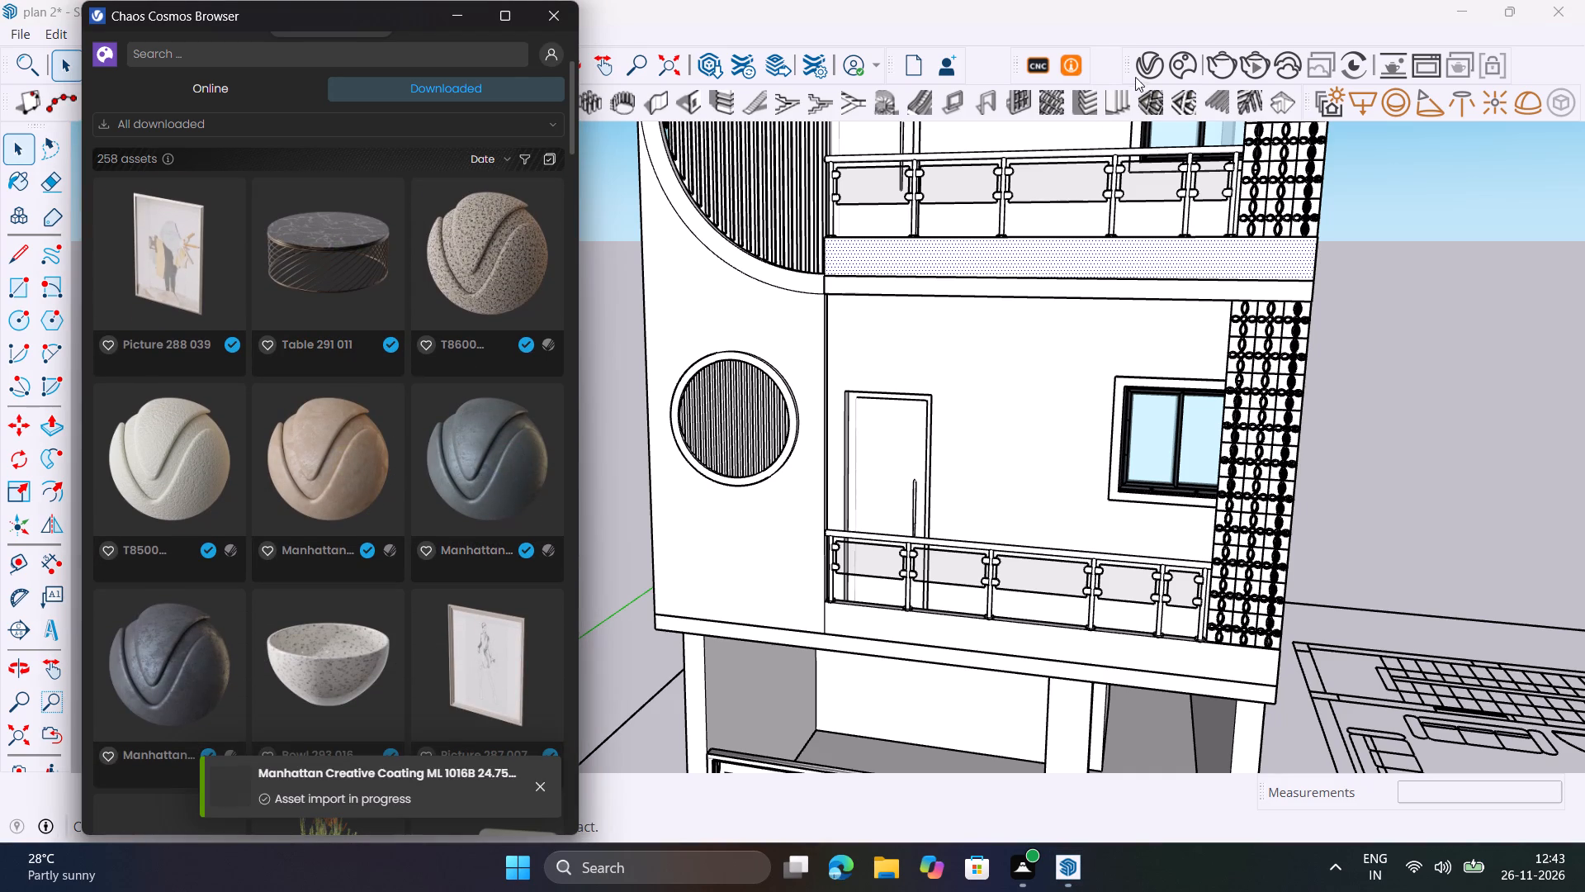
click(1147, 71)
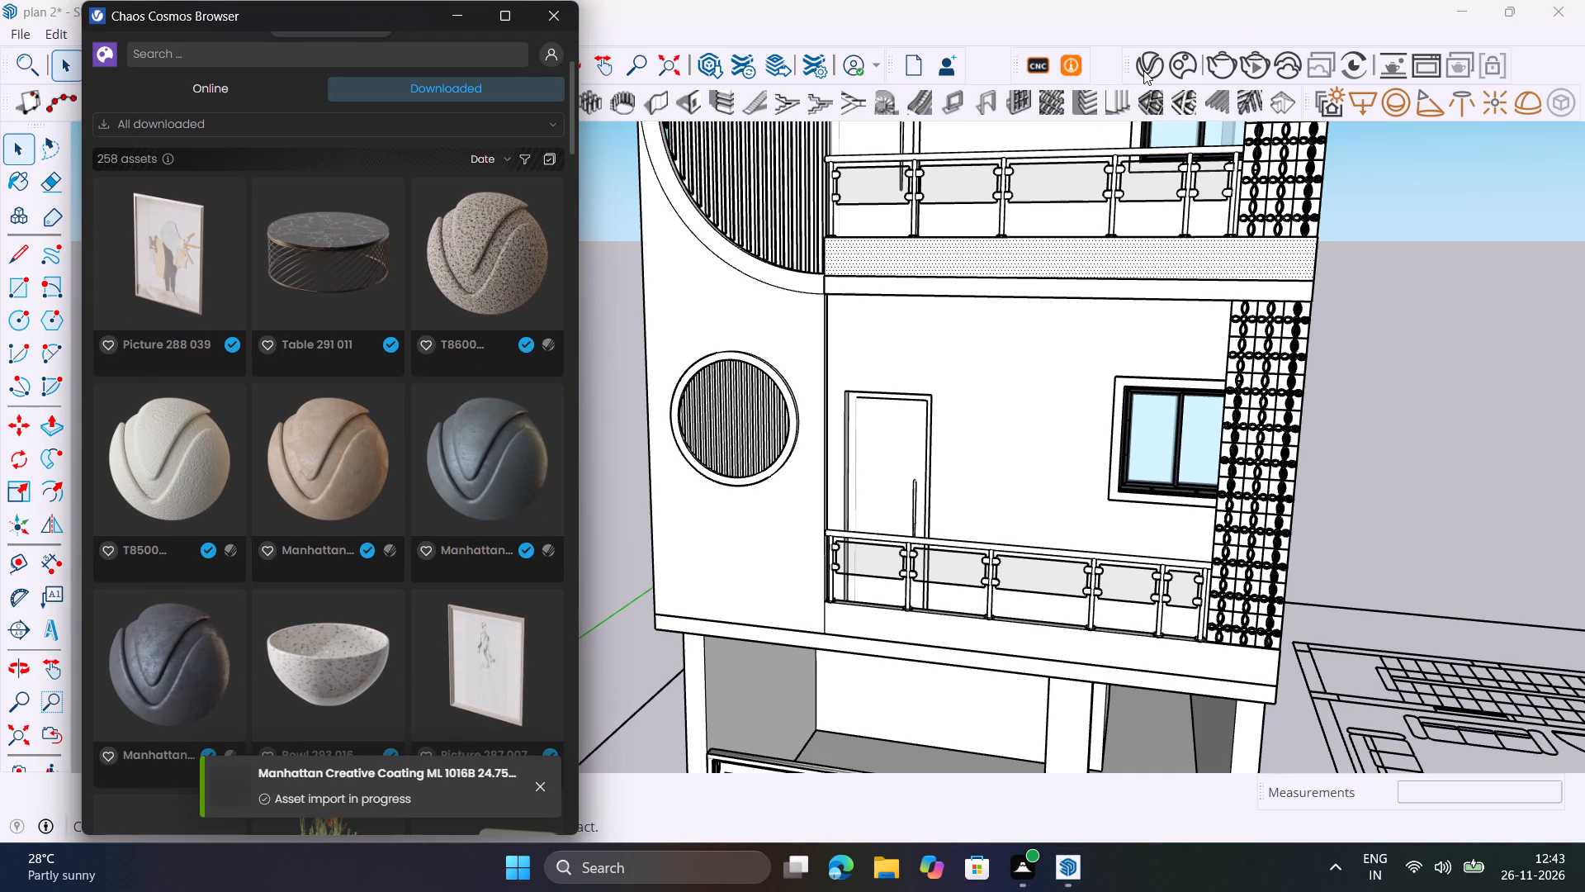
click(1143, 70)
click(1149, 67)
click(1152, 67)
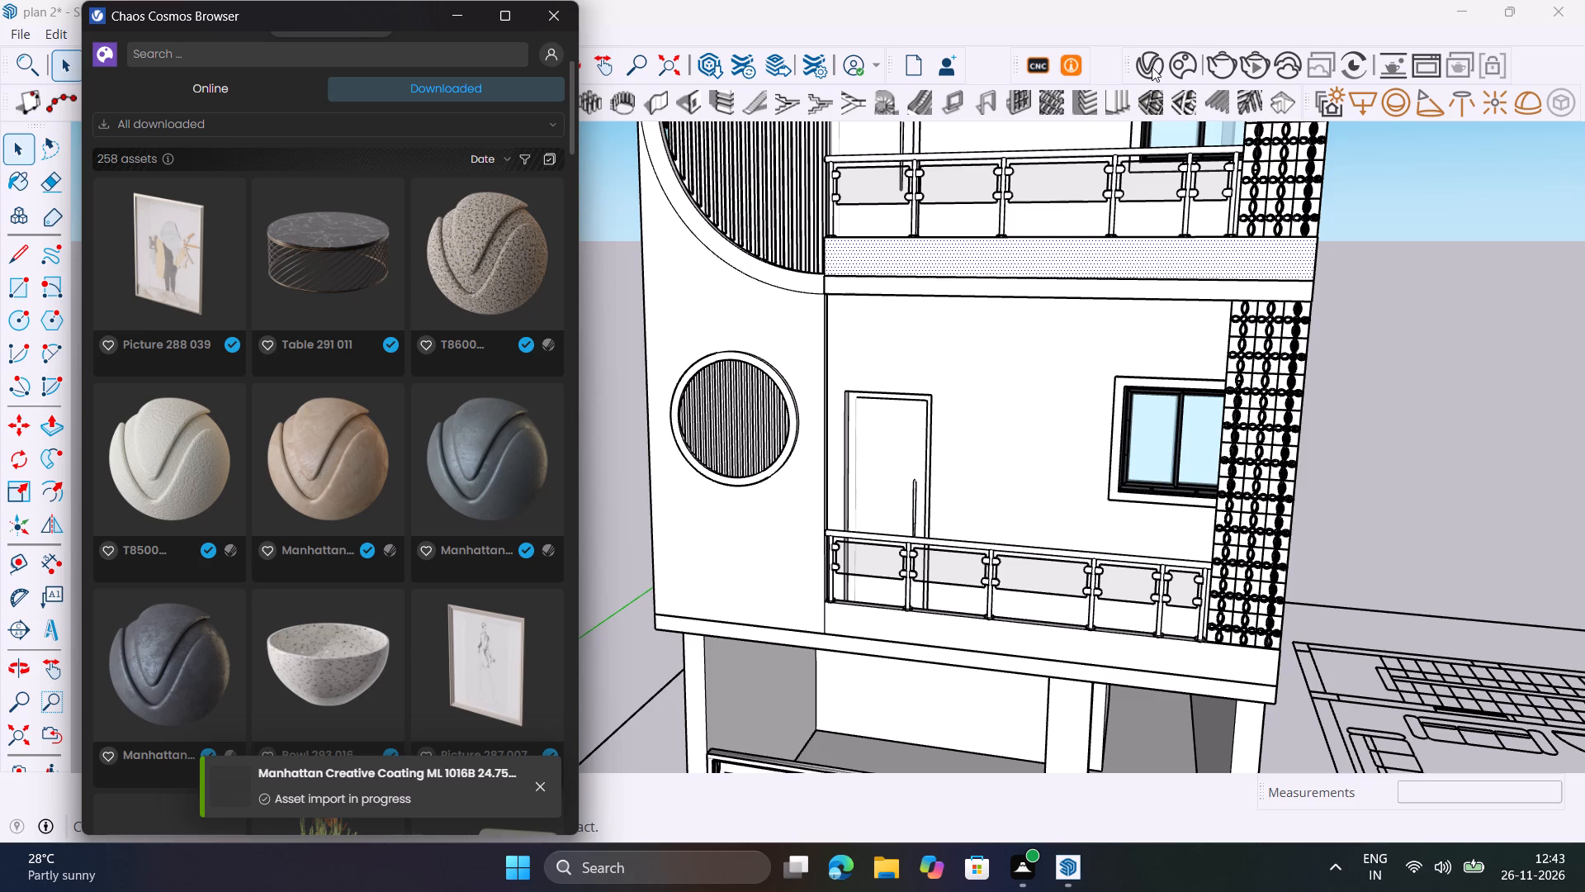
click(1152, 67)
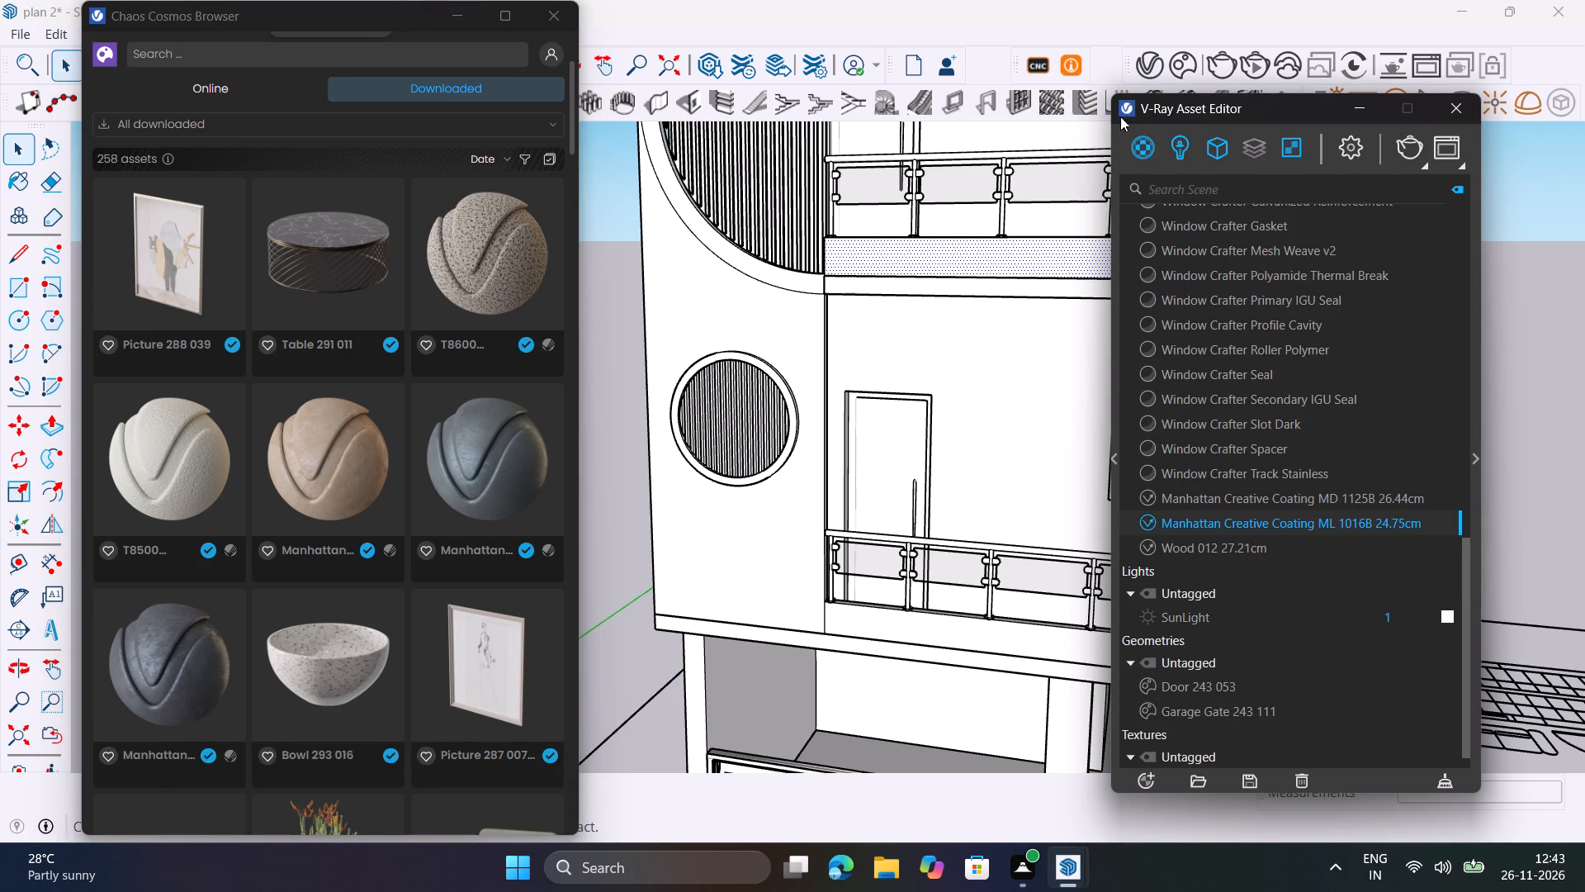
right_click(1214, 517)
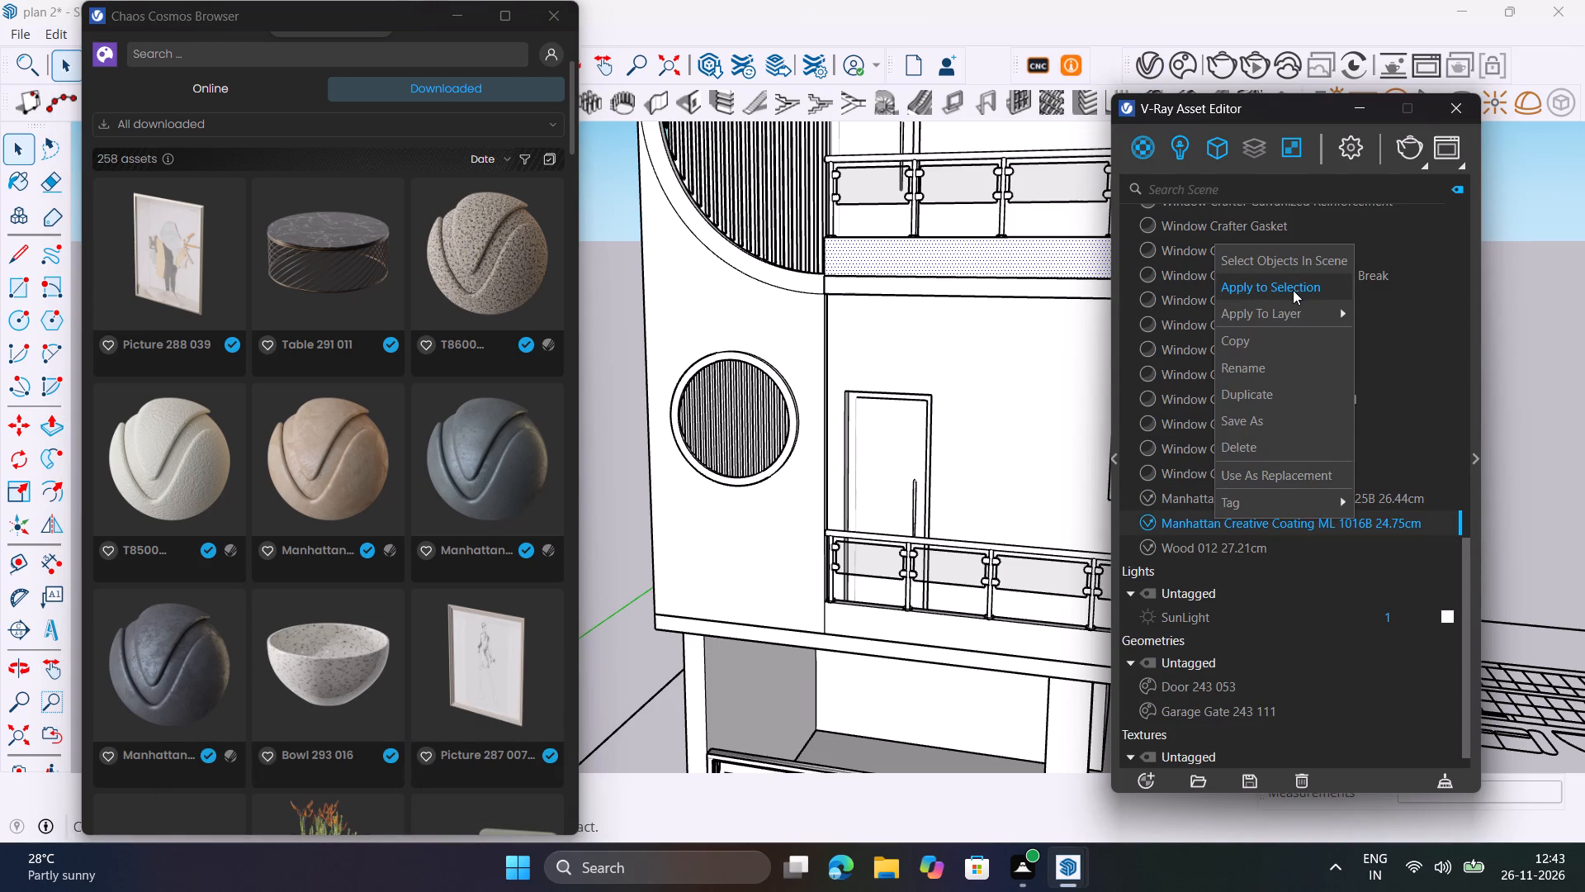
click(1293, 290)
Apply the same Manhattan Creative Coating ML 1016B 24.75cm material to the parapet face below the first-floor balcony railing.
click(997, 627)
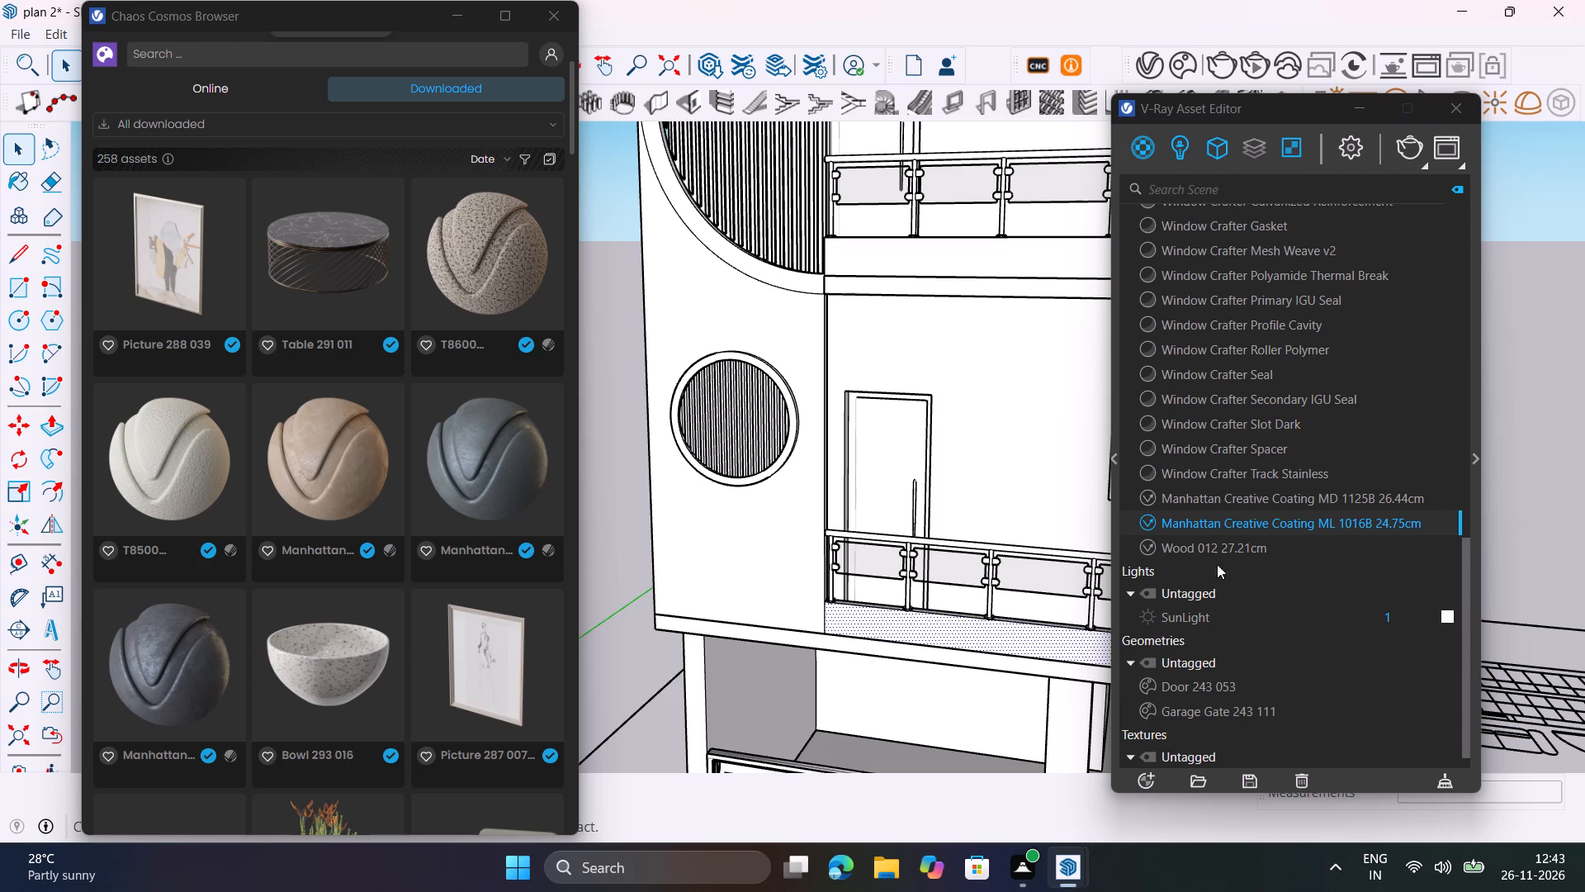
right_click(1229, 529)
click(1294, 299)
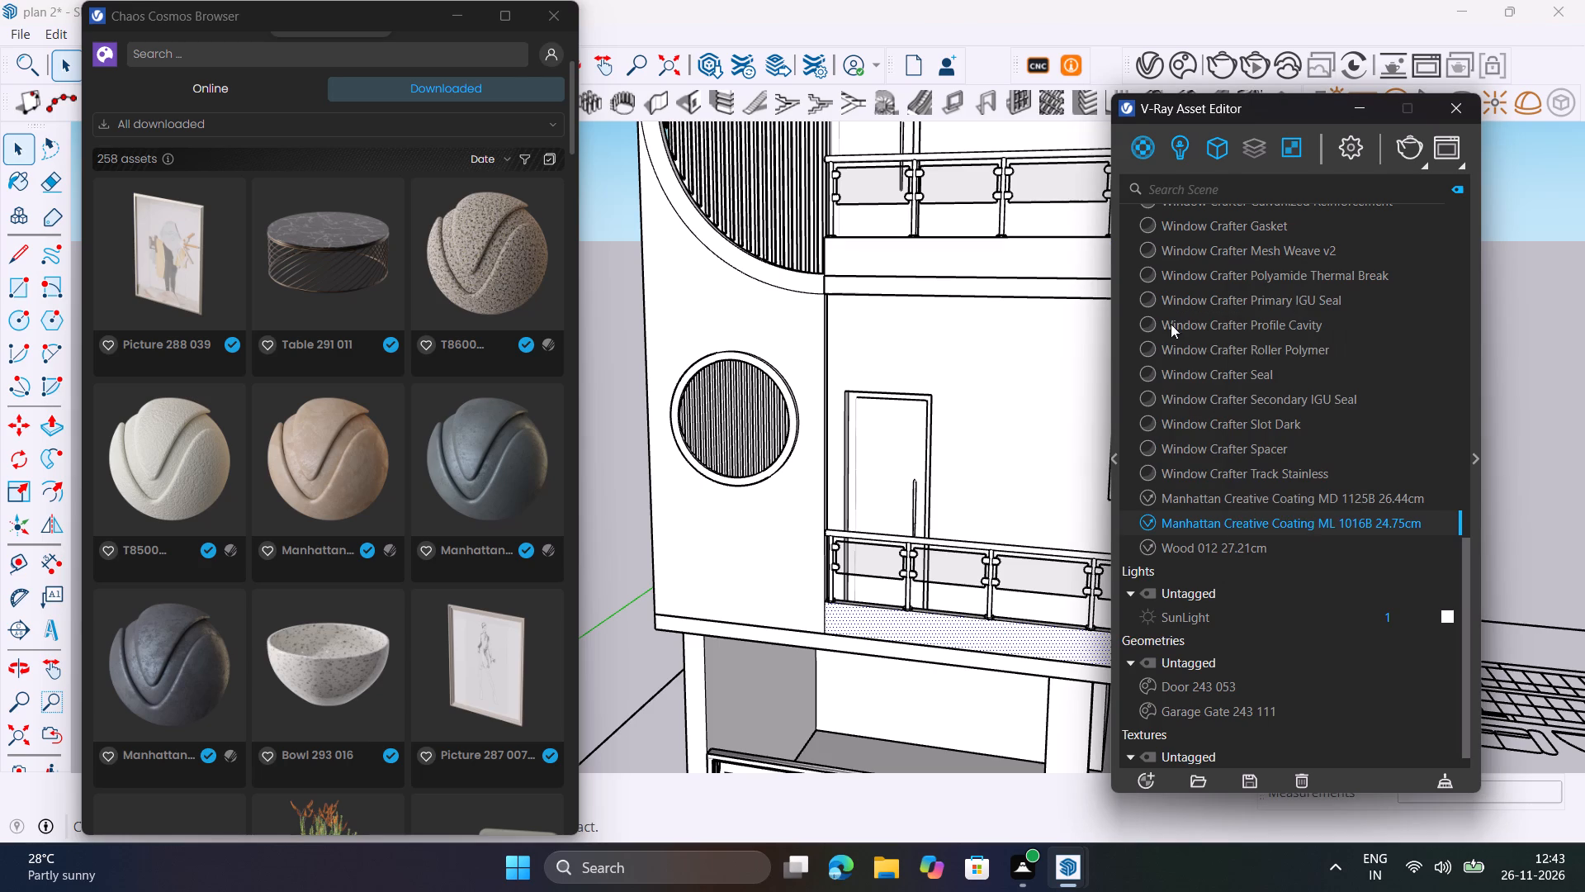
Run a V-Ray render of the facade, check the coated balcony parapets, stop the render and close the frame buffer.
click(1412, 146)
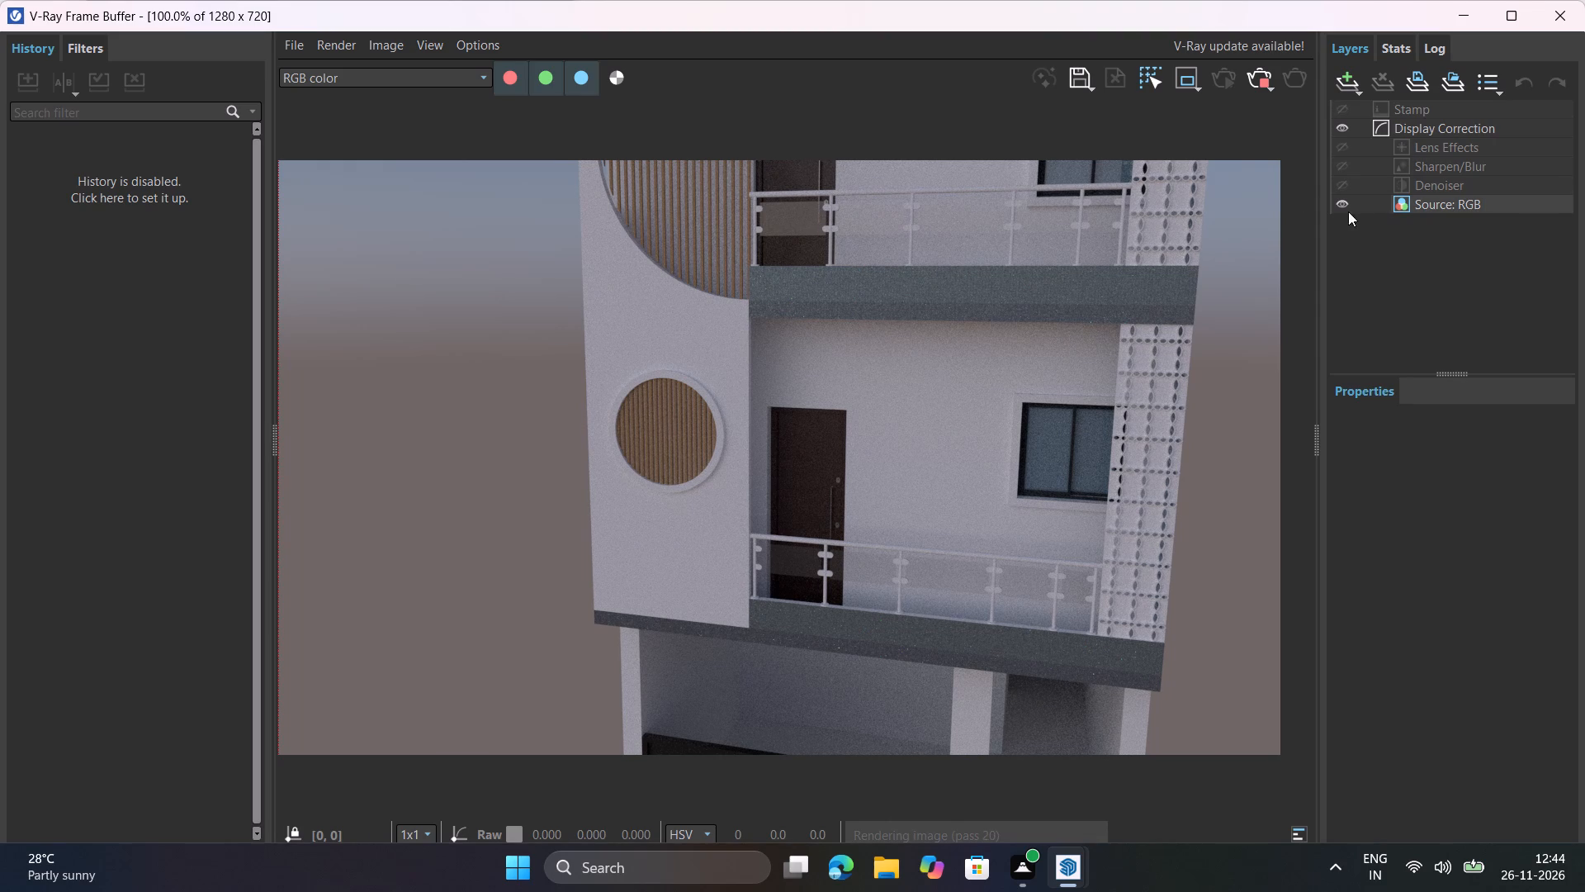
scroll(843, 494, down, 1)
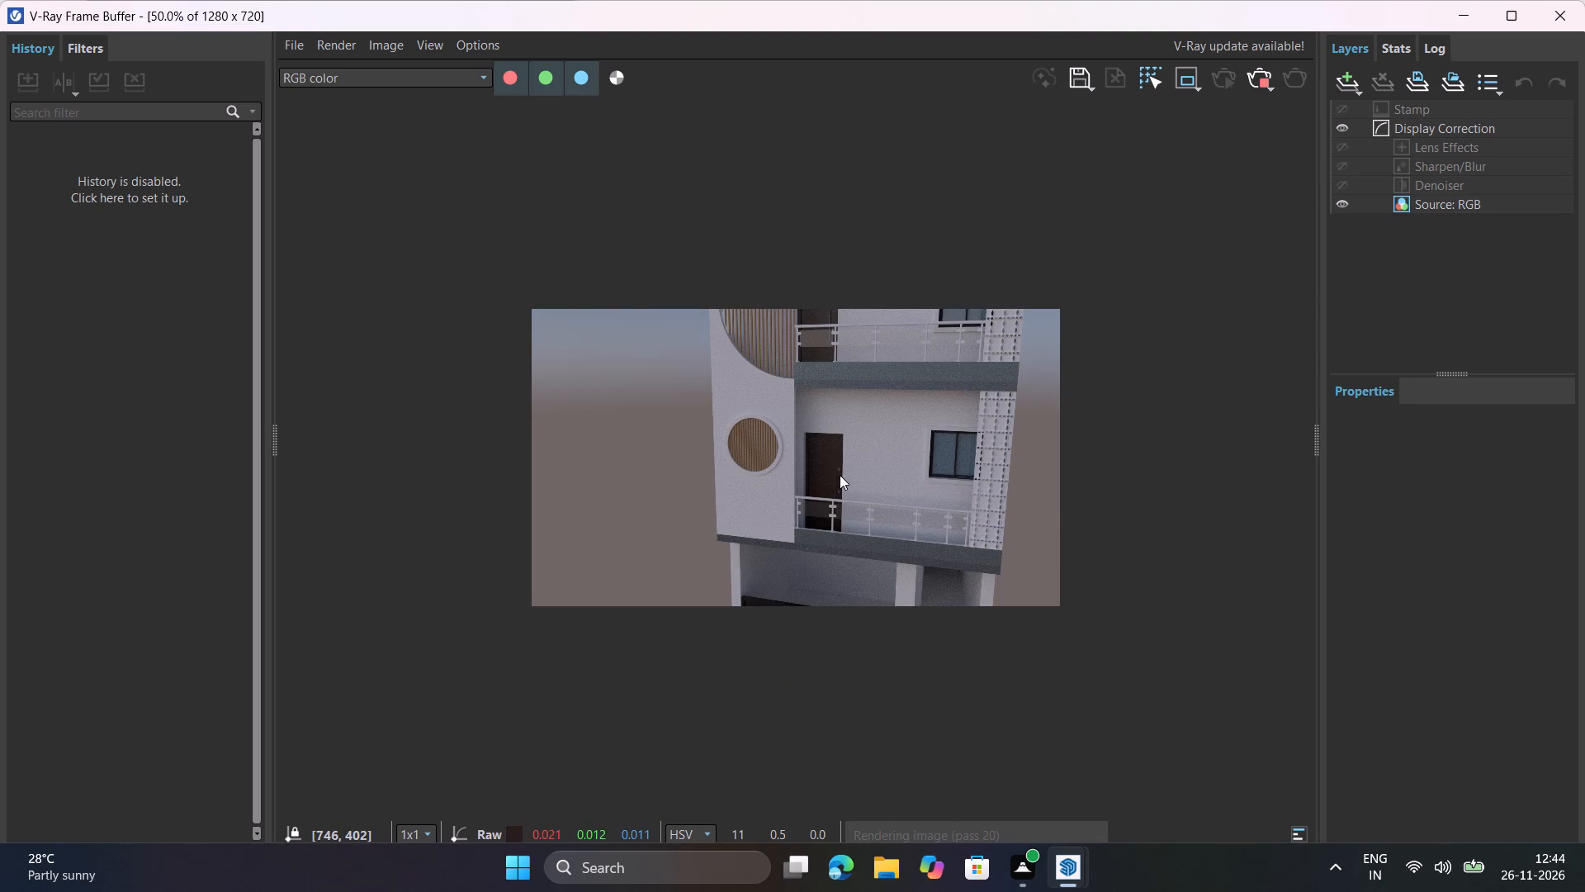
scroll(840, 475, up, 1)
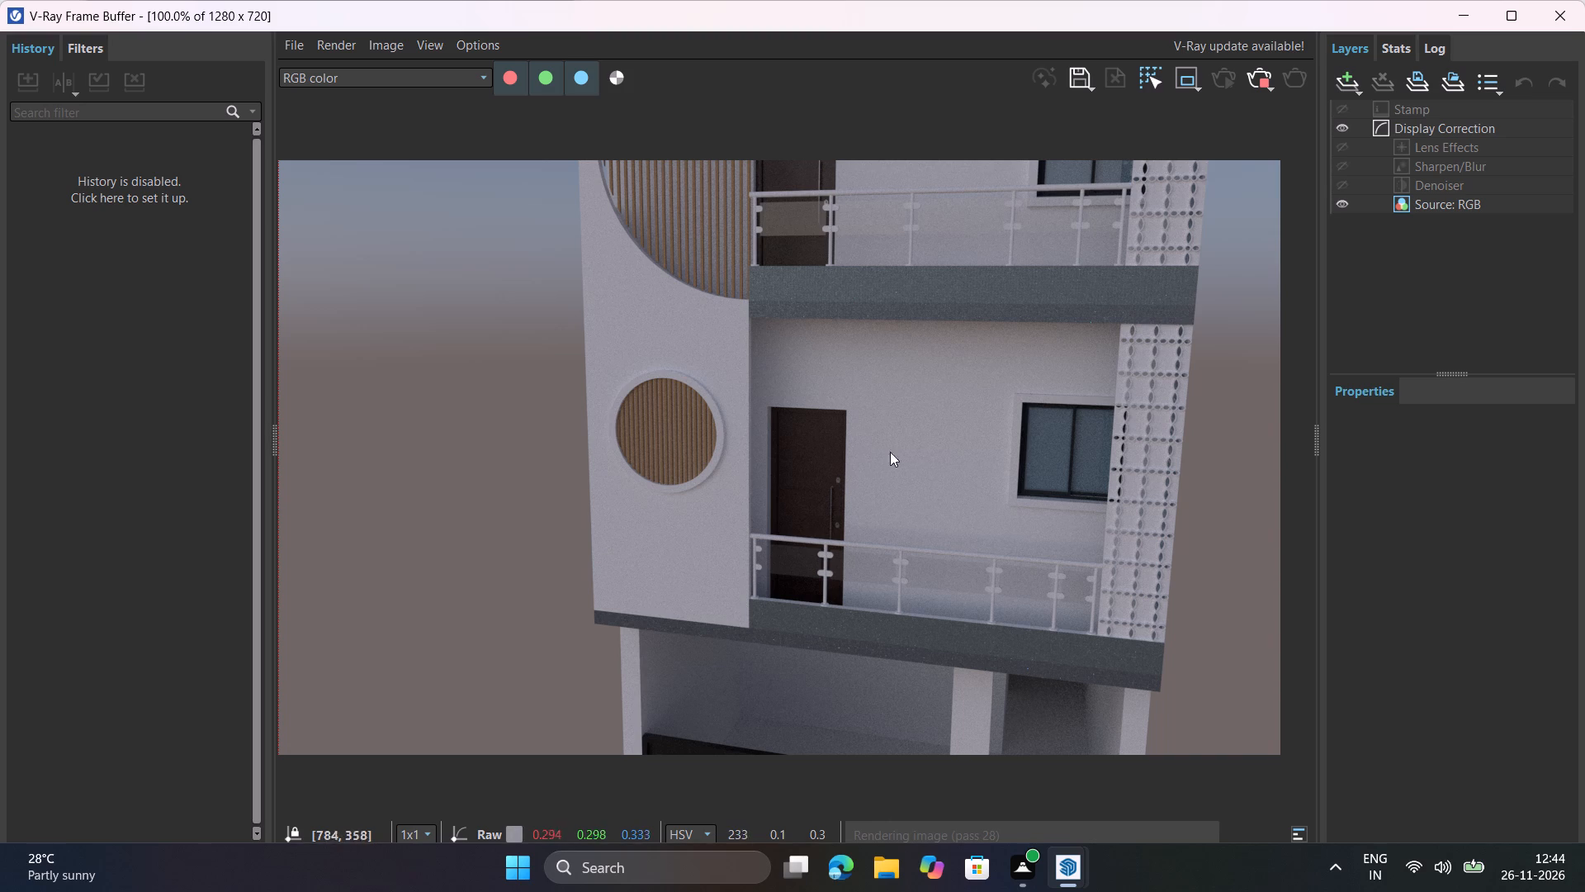
click(1257, 75)
click(1564, 16)
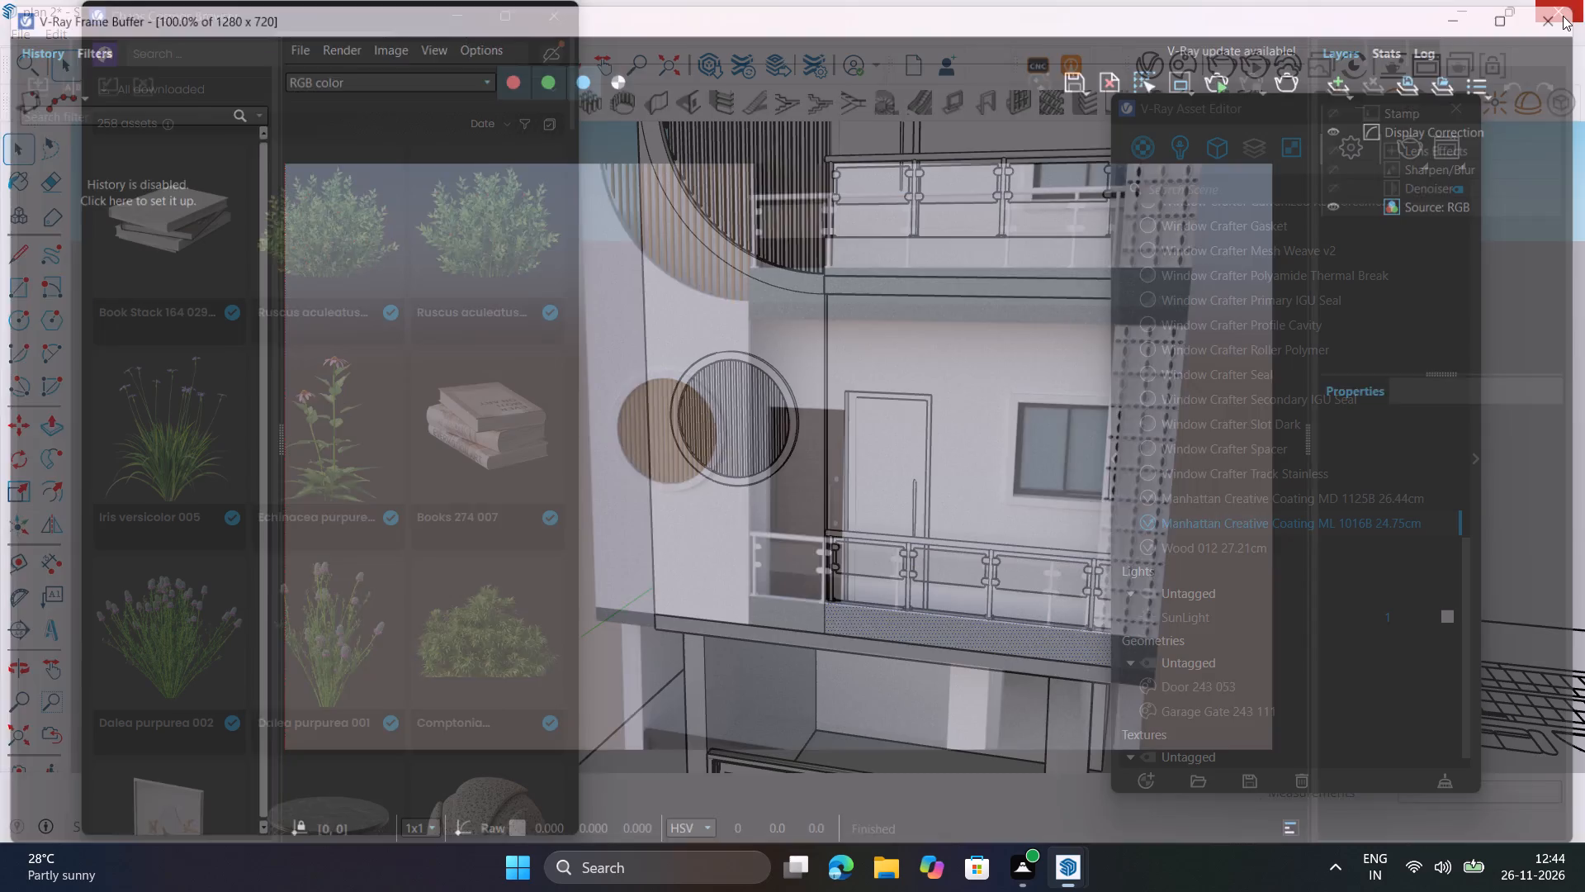
Look through the downloaded Chaos Cosmos materials for the grey Concrete Floor Semigloss 300cm finish.
scroll(330, 628, down, 7)
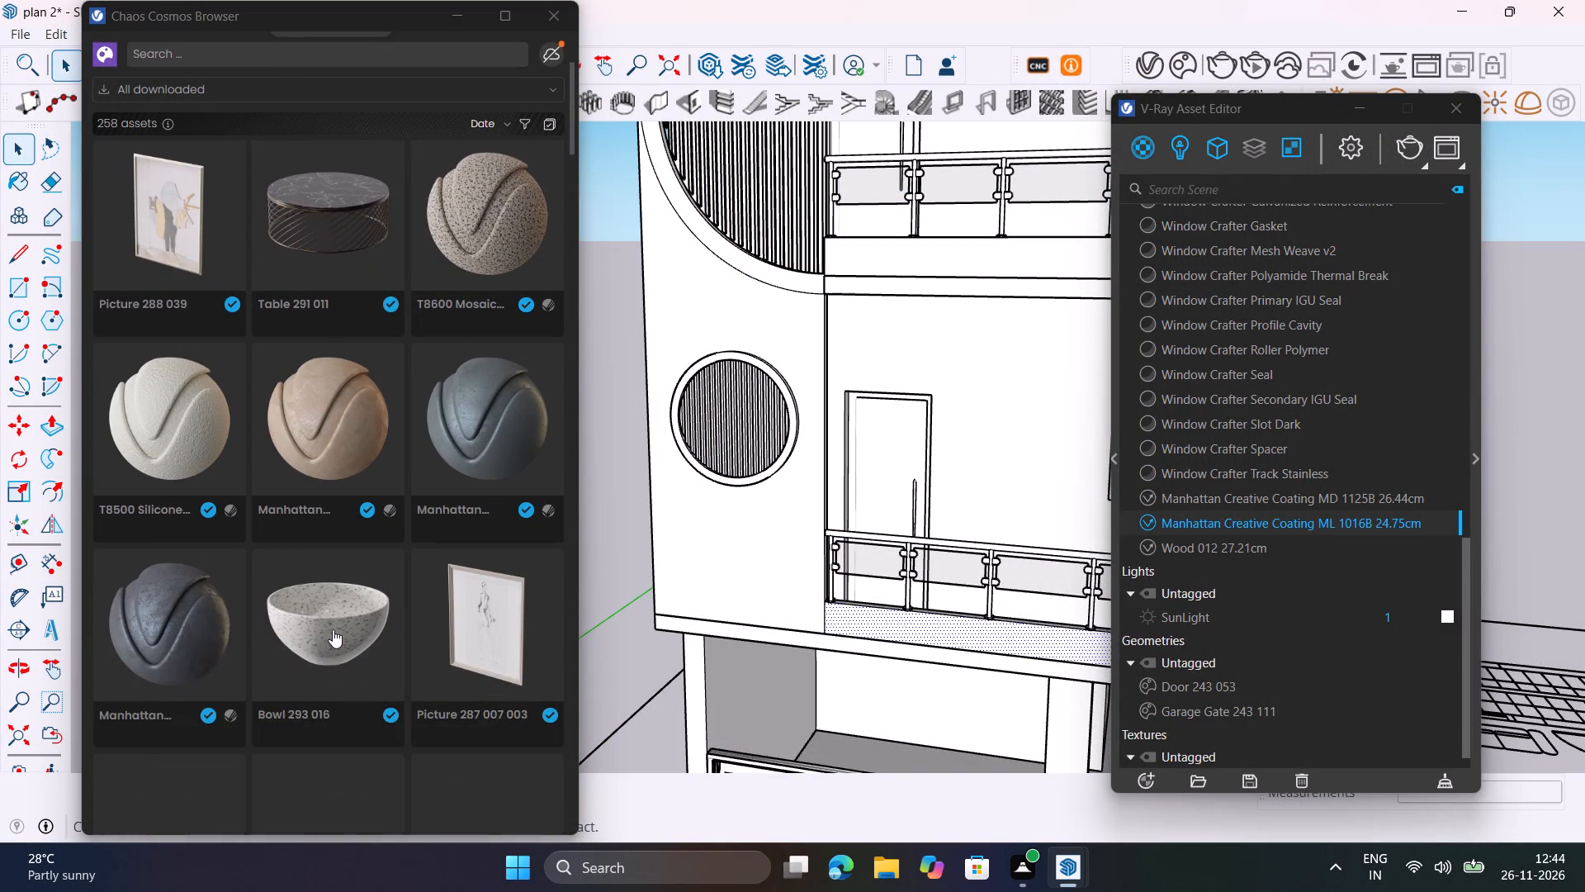
scroll(333, 629, down, 6)
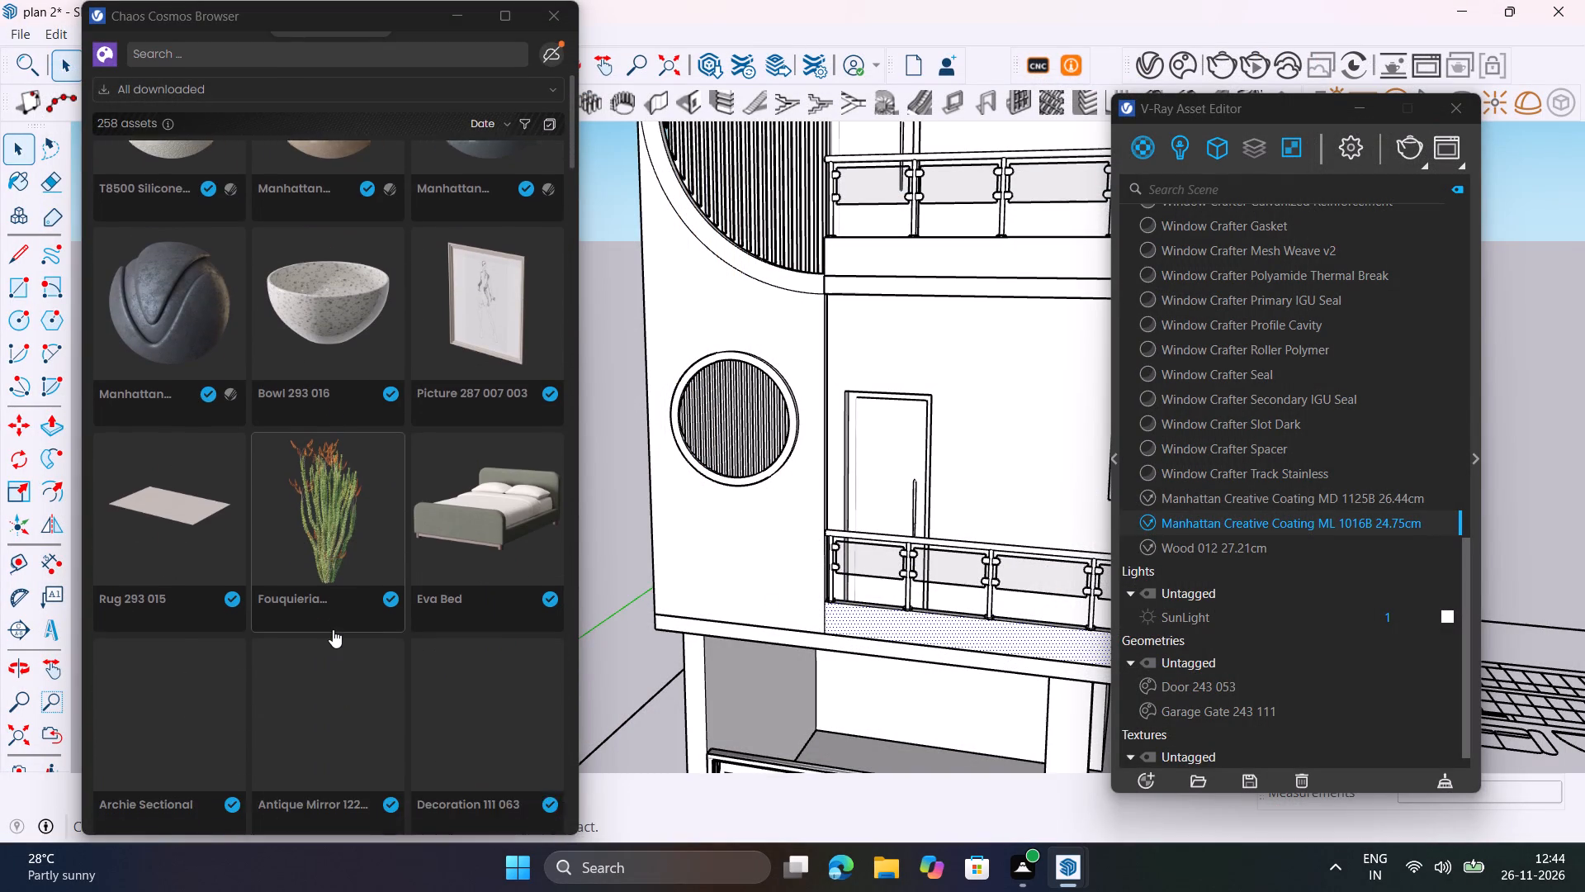
scroll(333, 629, down, 6)
scroll(333, 629, up, 4)
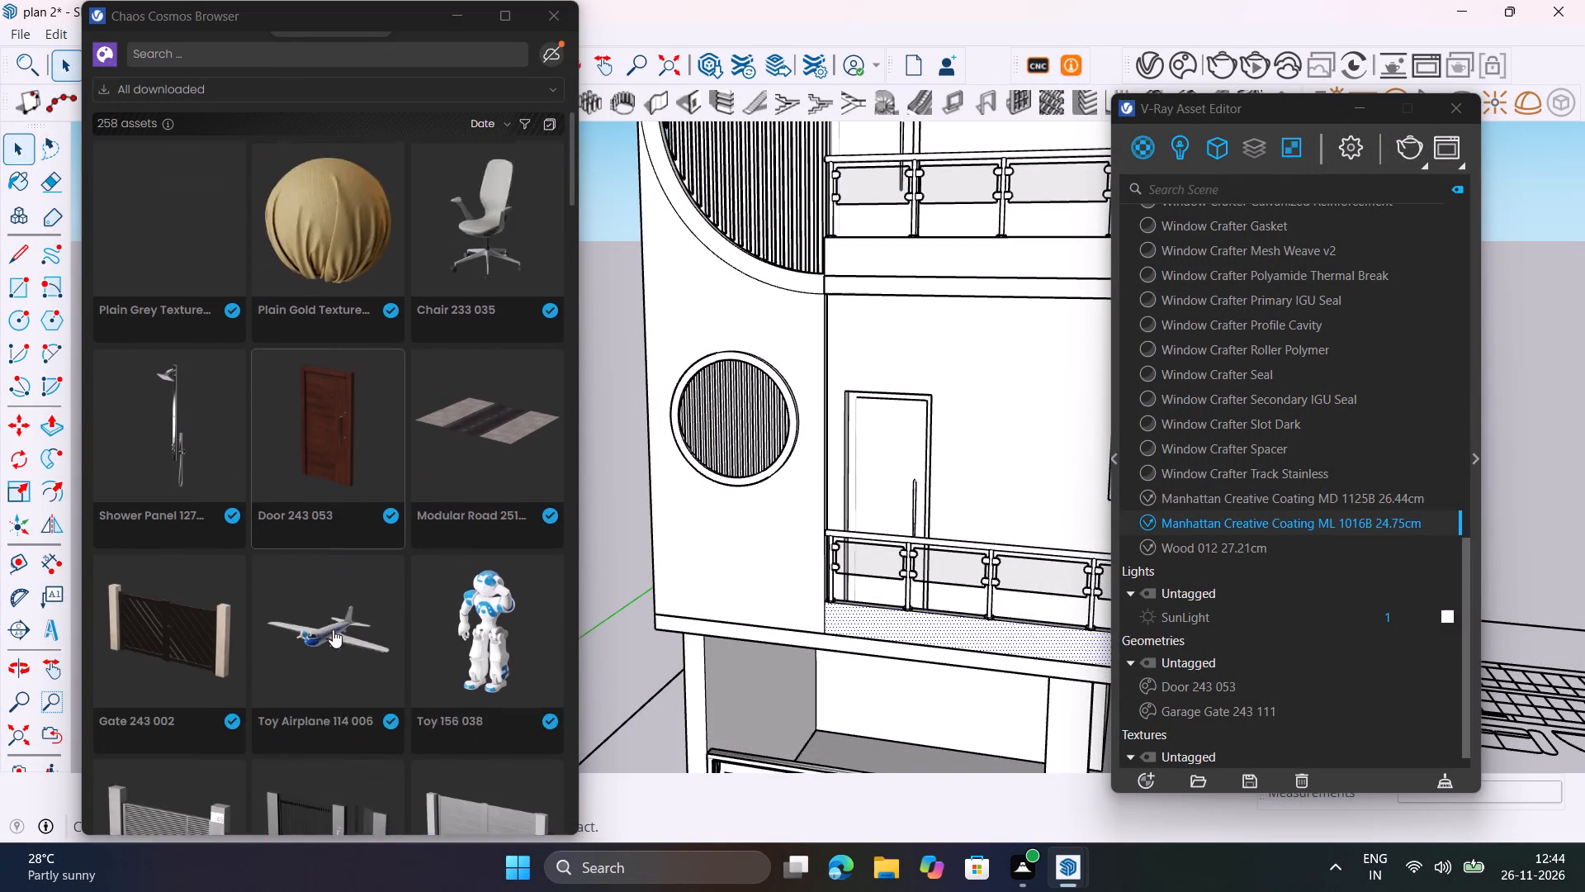
scroll(333, 629, up, 1)
scroll(333, 629, down, 17)
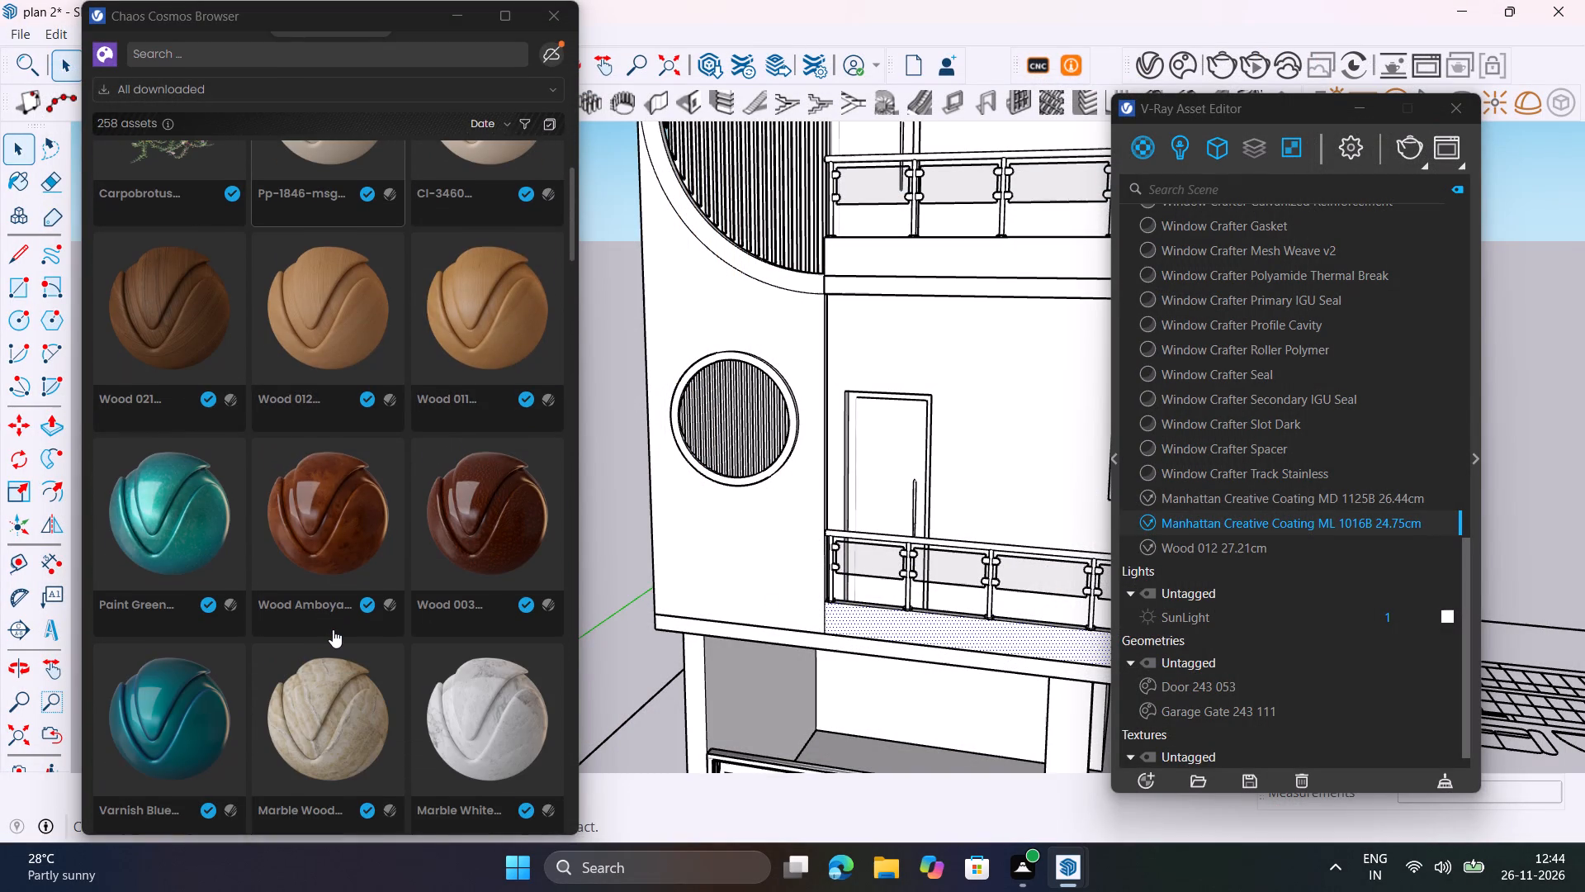
scroll(333, 629, down, 5)
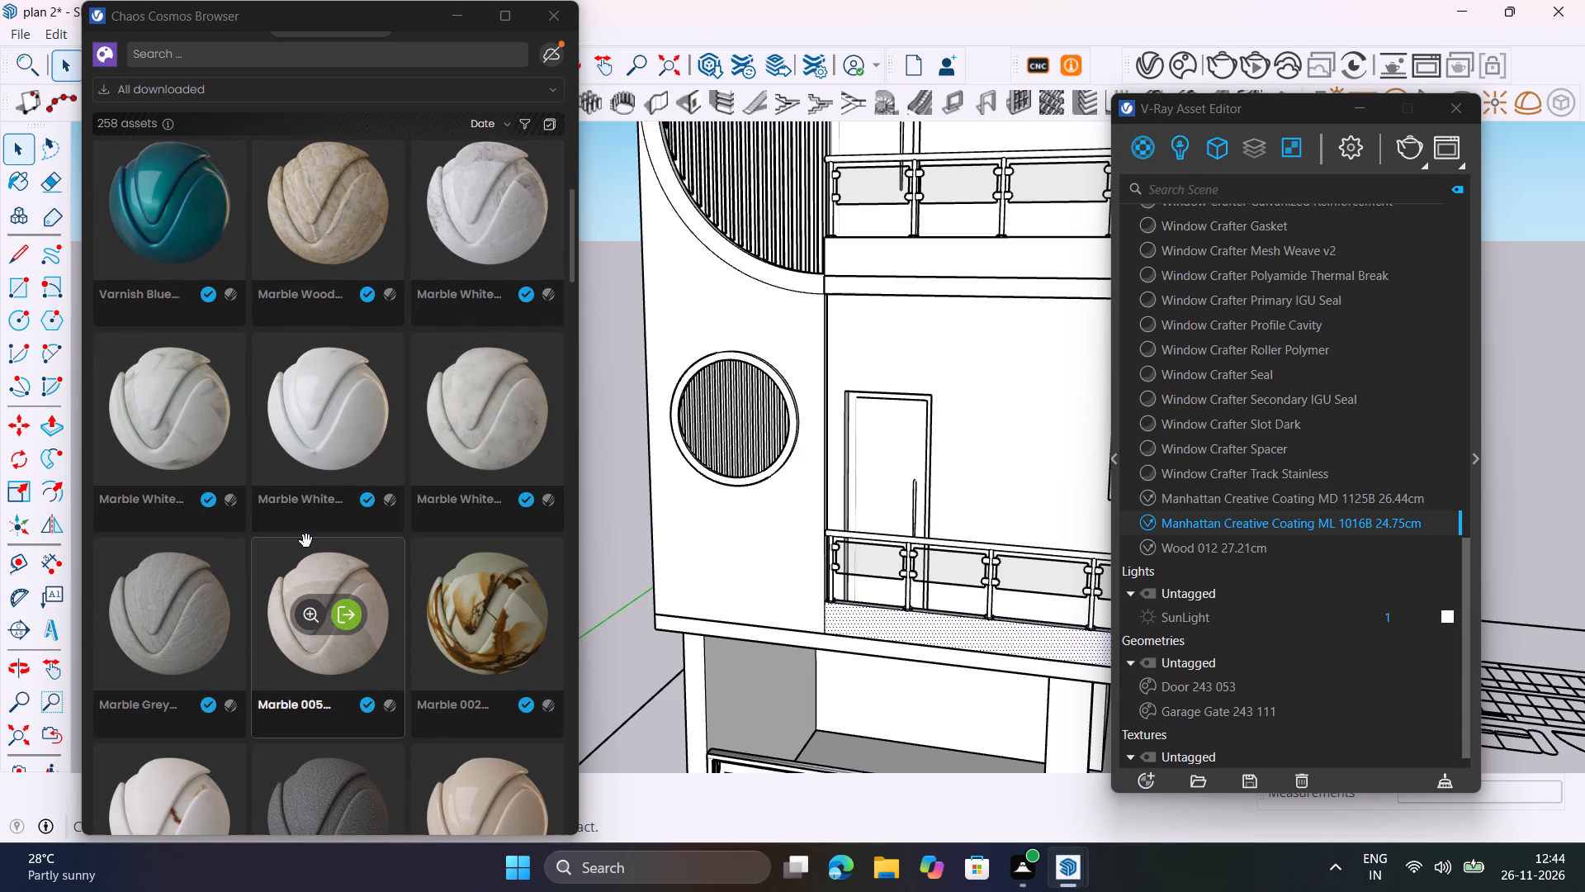
scroll(326, 537, down, 6)
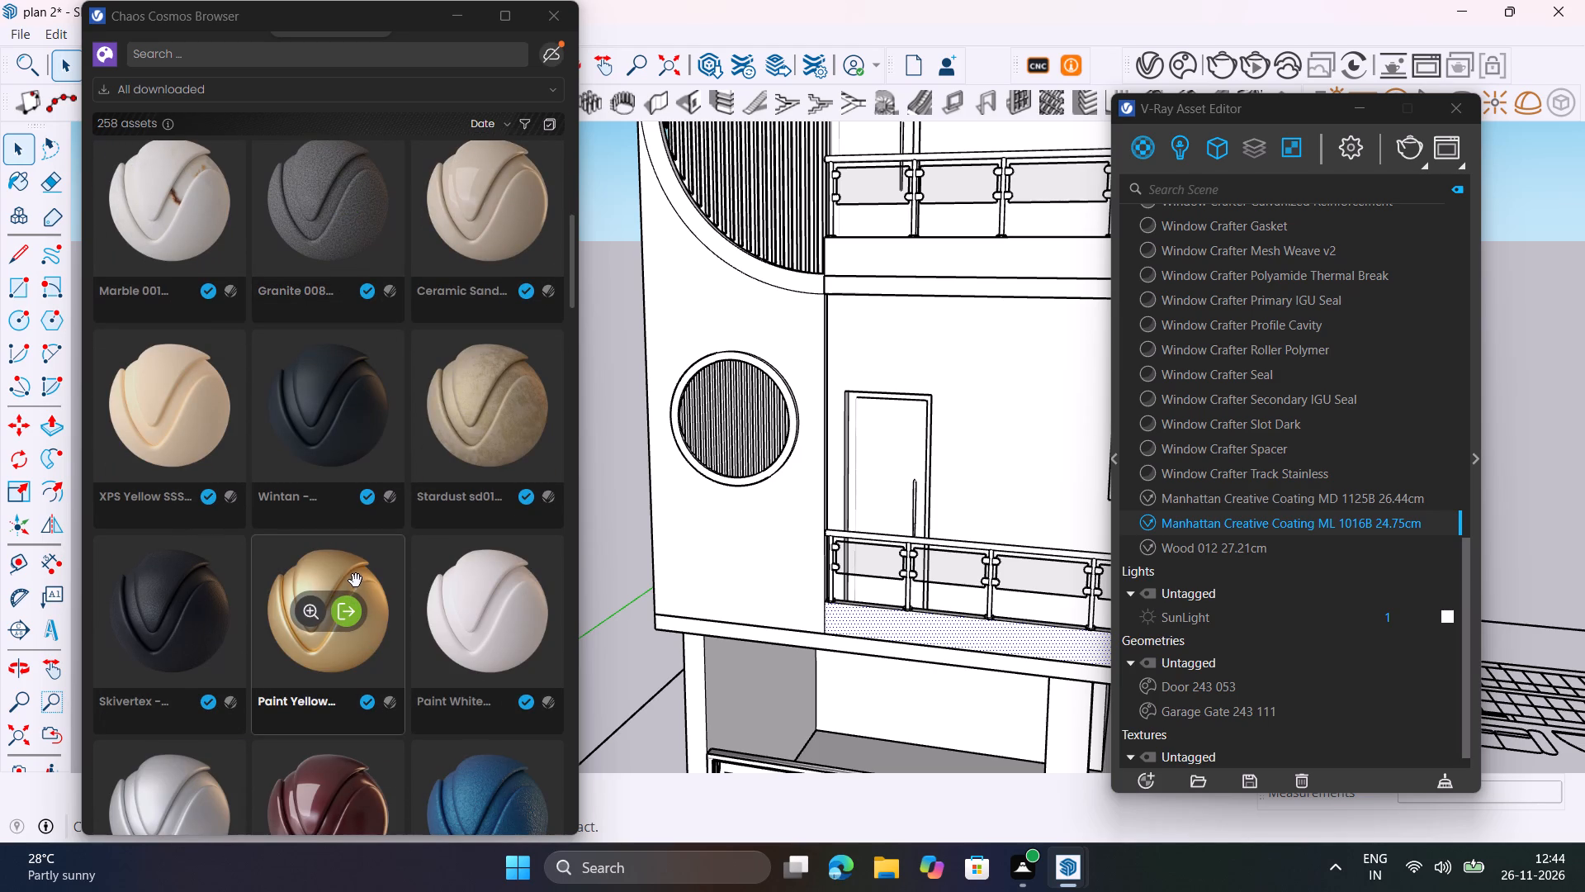
scroll(392, 684, down, 8)
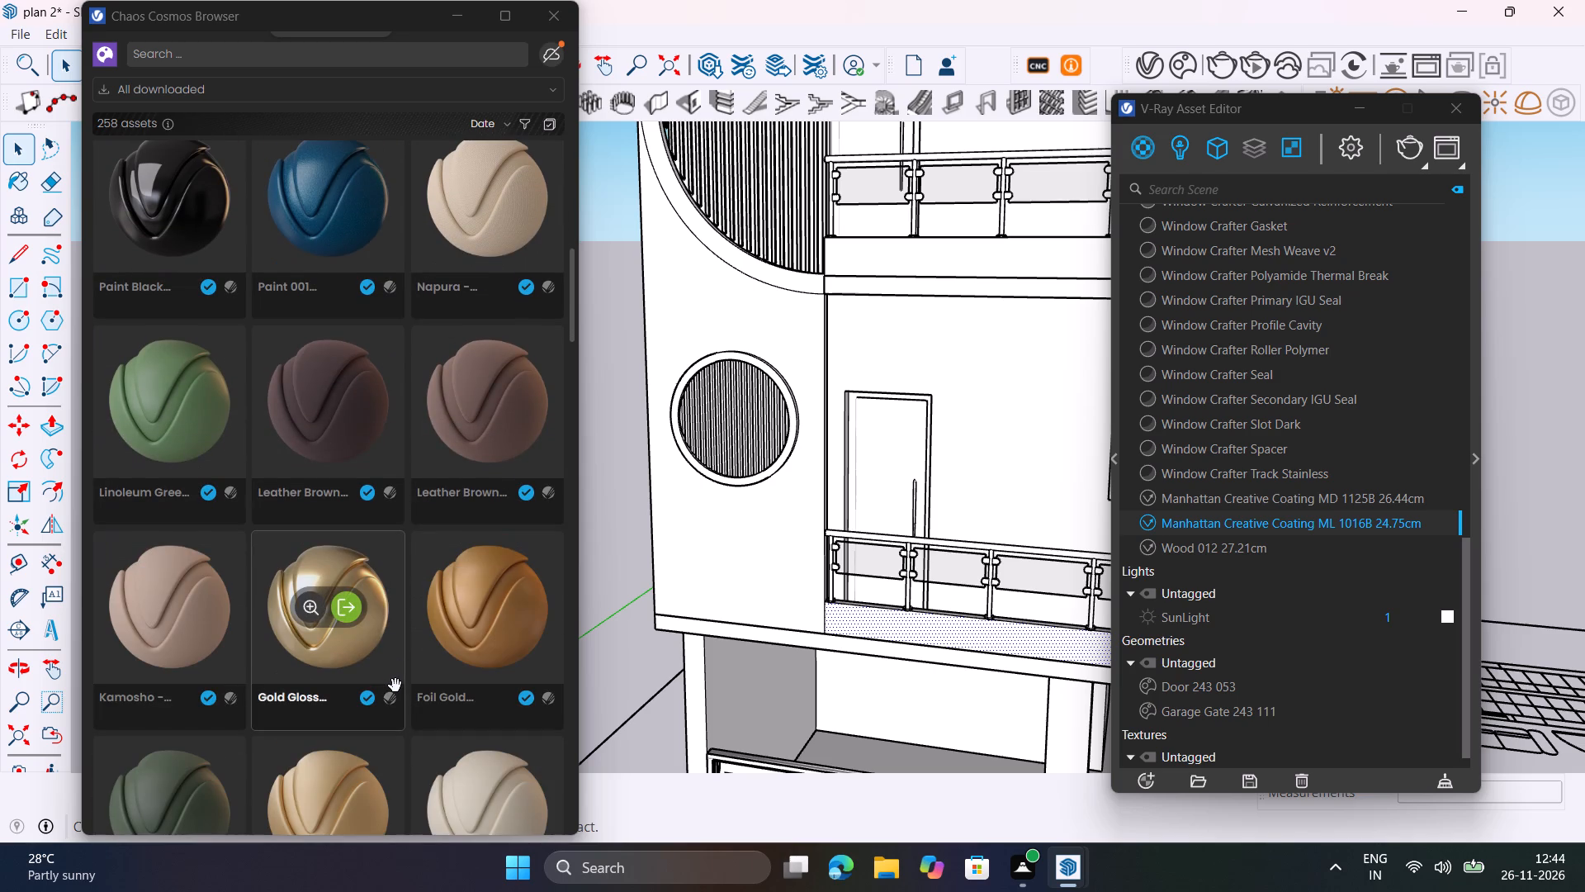
scroll(391, 652, down, 8)
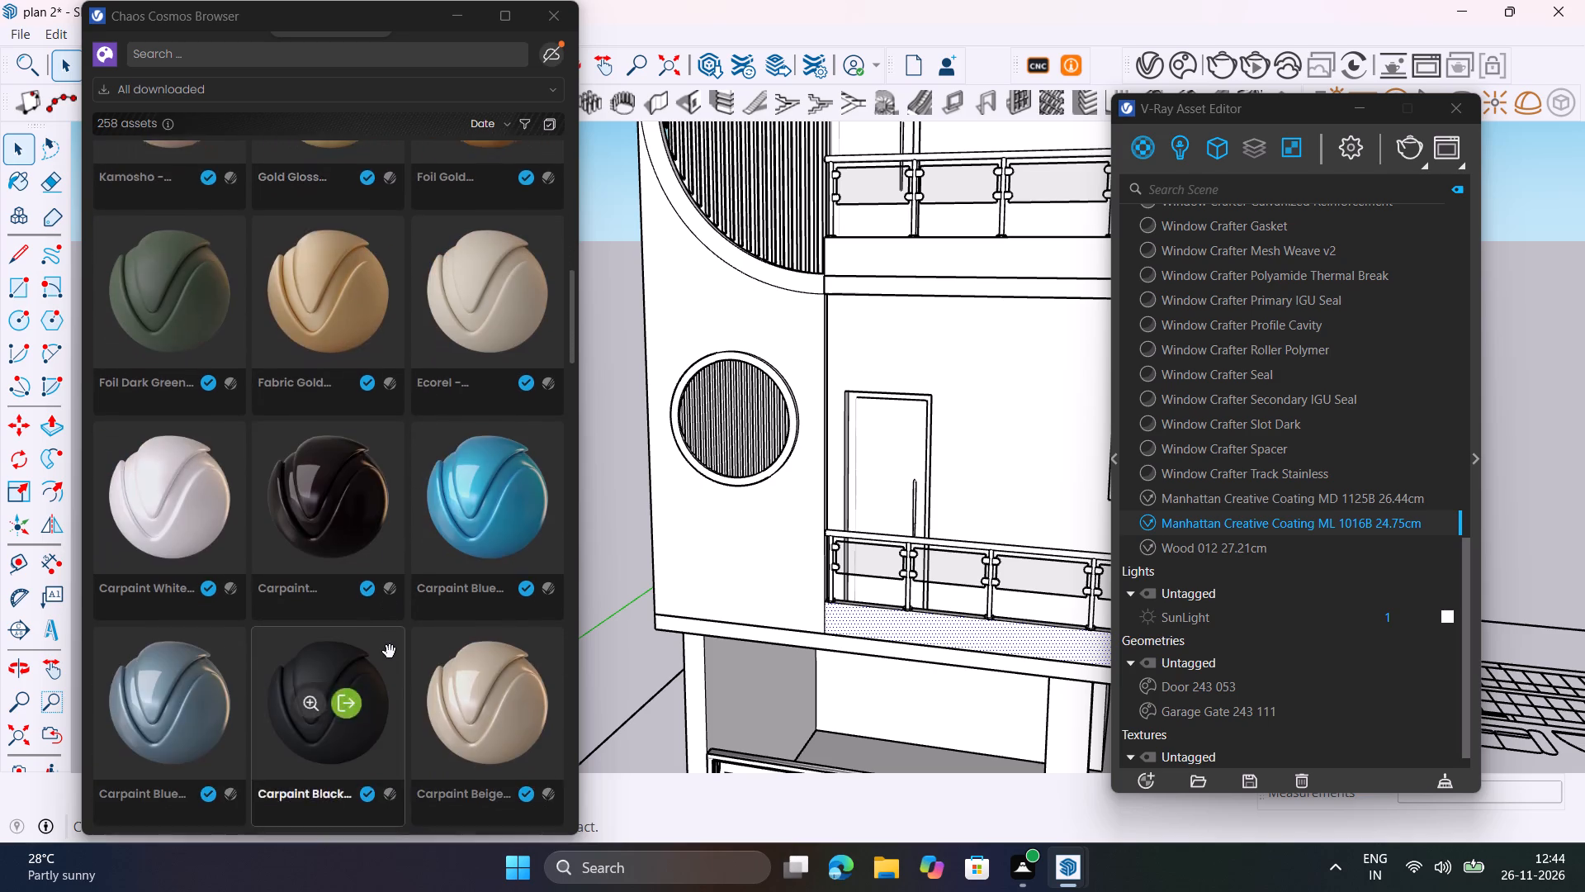
scroll(390, 652, down, 11)
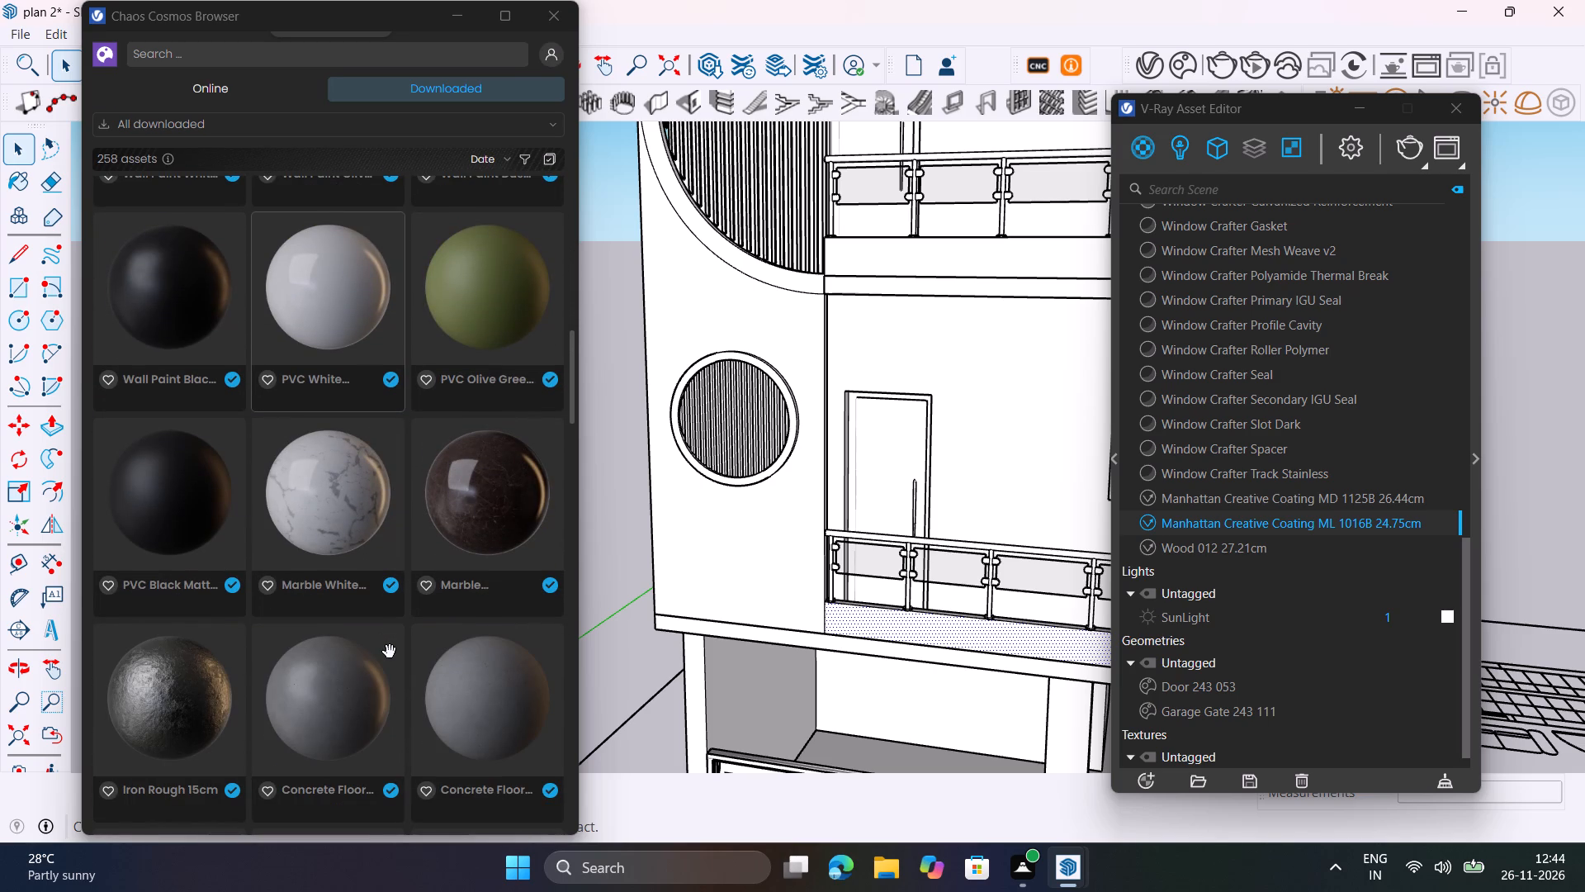
scroll(390, 652, down, 1)
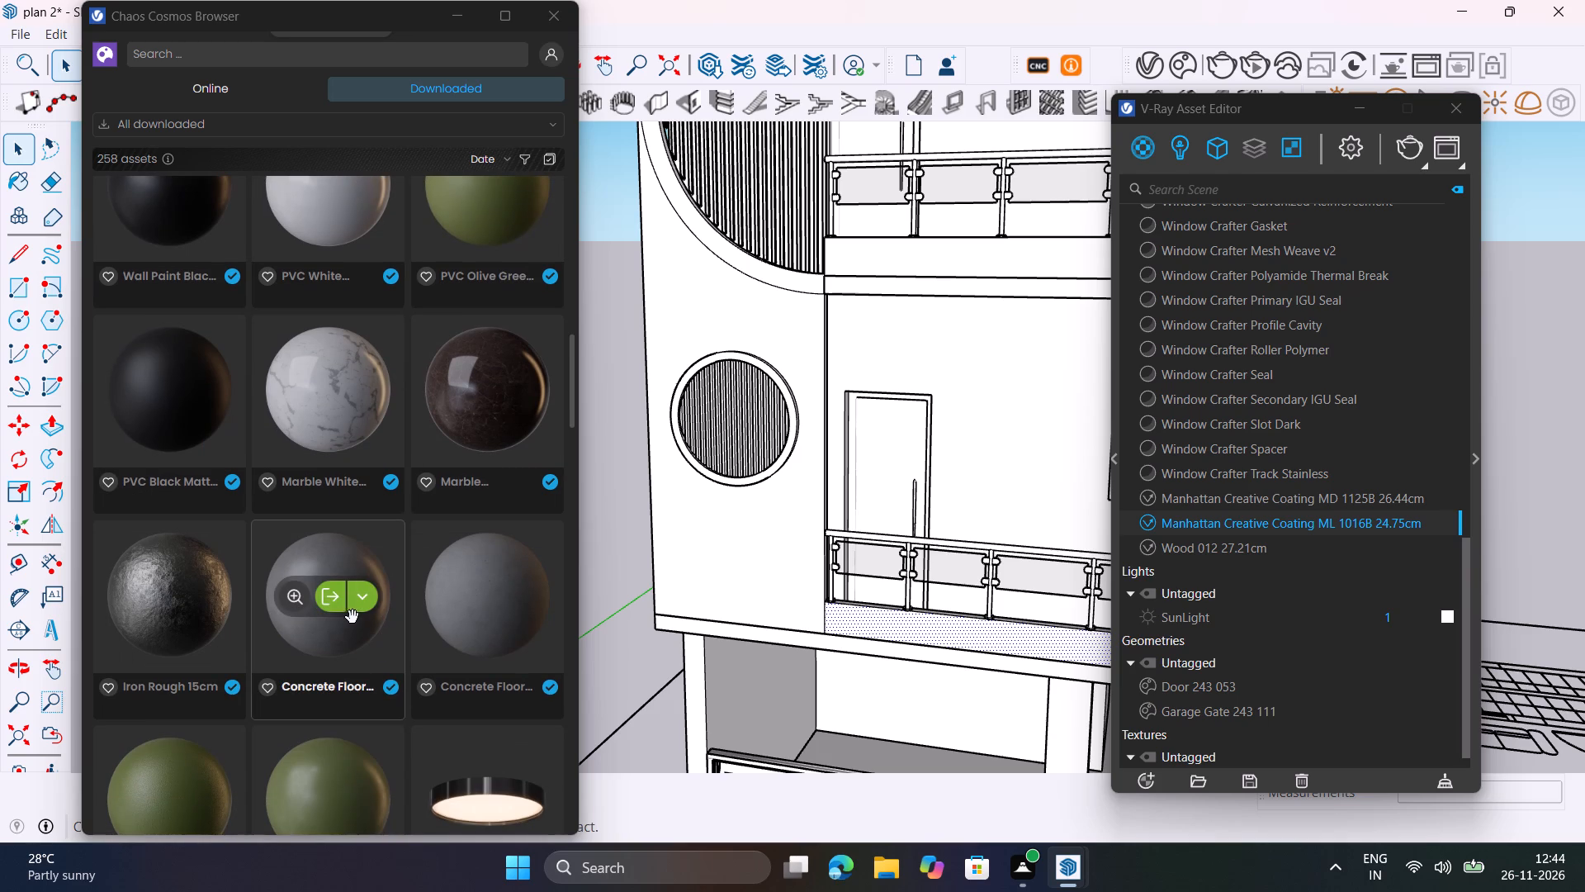
scroll(421, 614, down, 1)
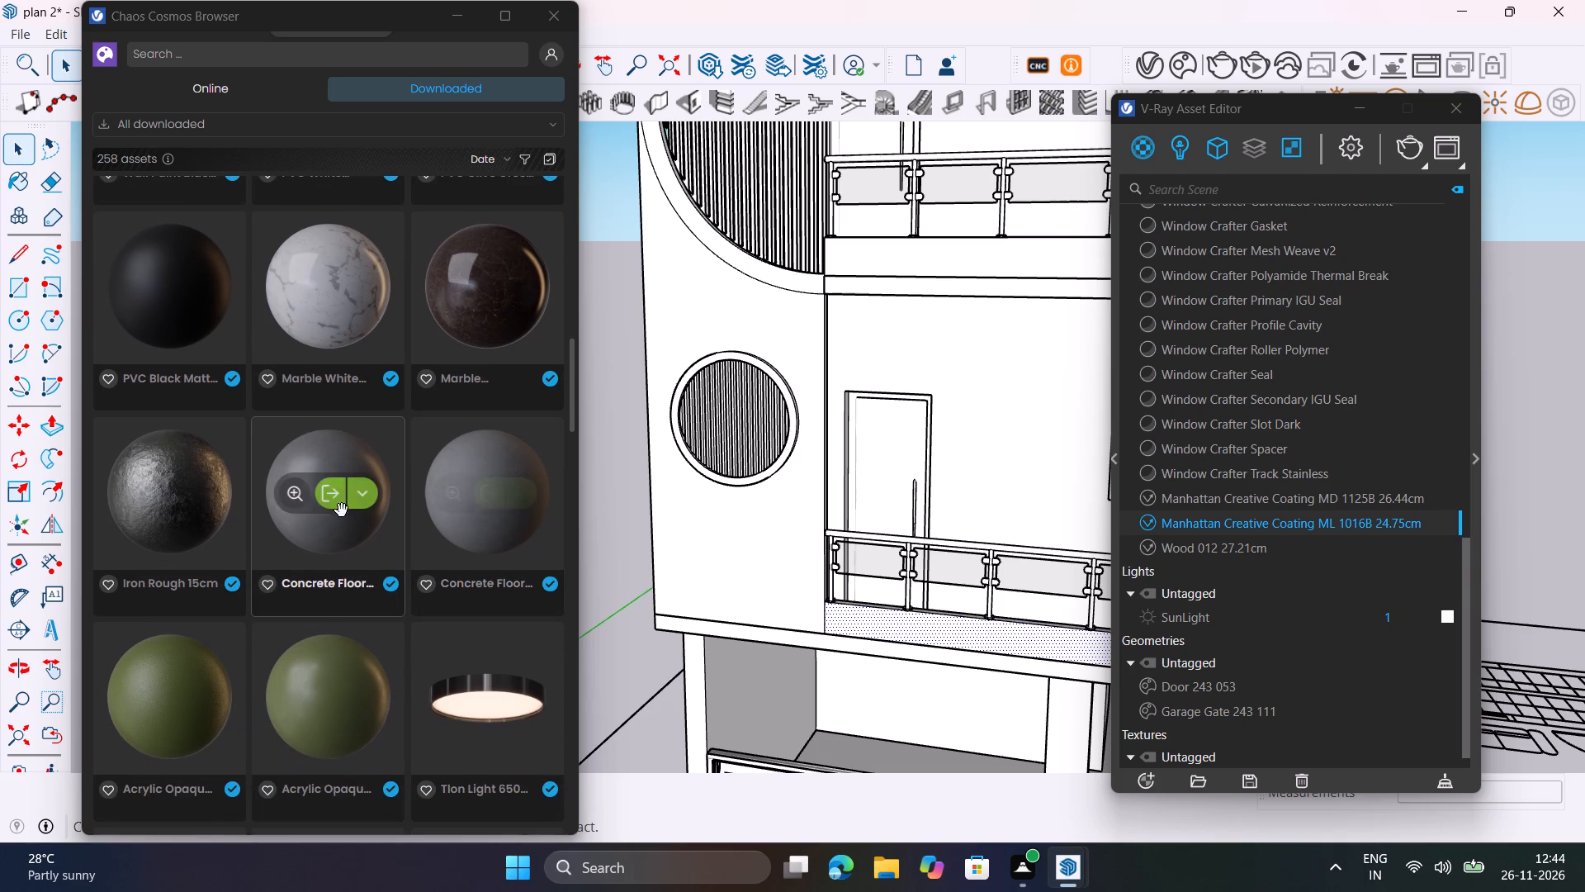
click(329, 496)
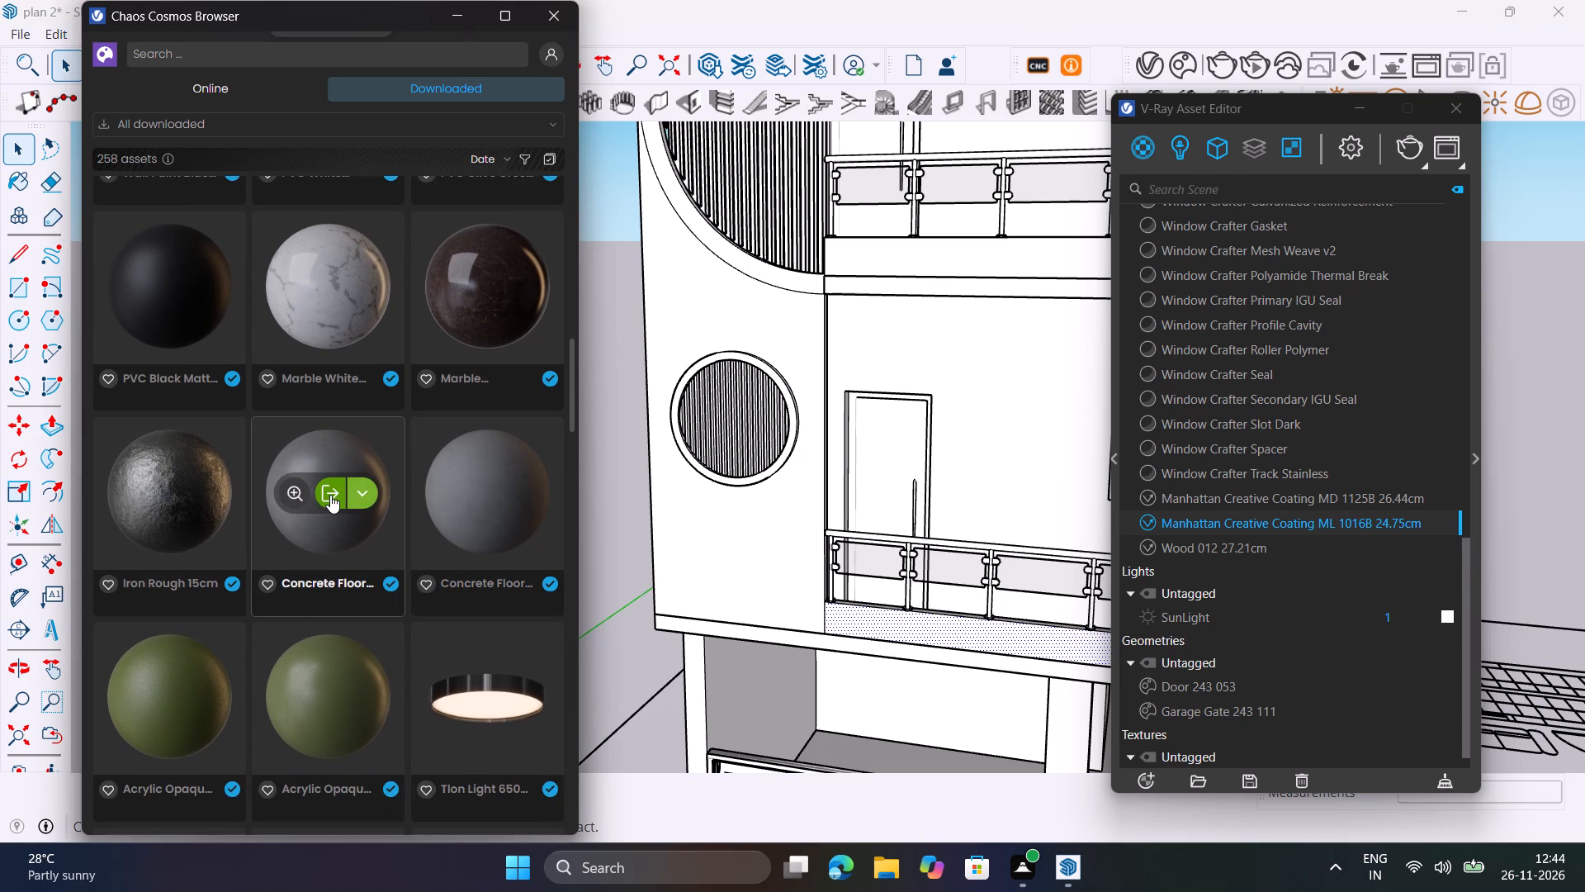
Import the Concrete Floor Semigloss 300cm material and apply it to the front wall face around the circular slatted openings.
click(746, 562)
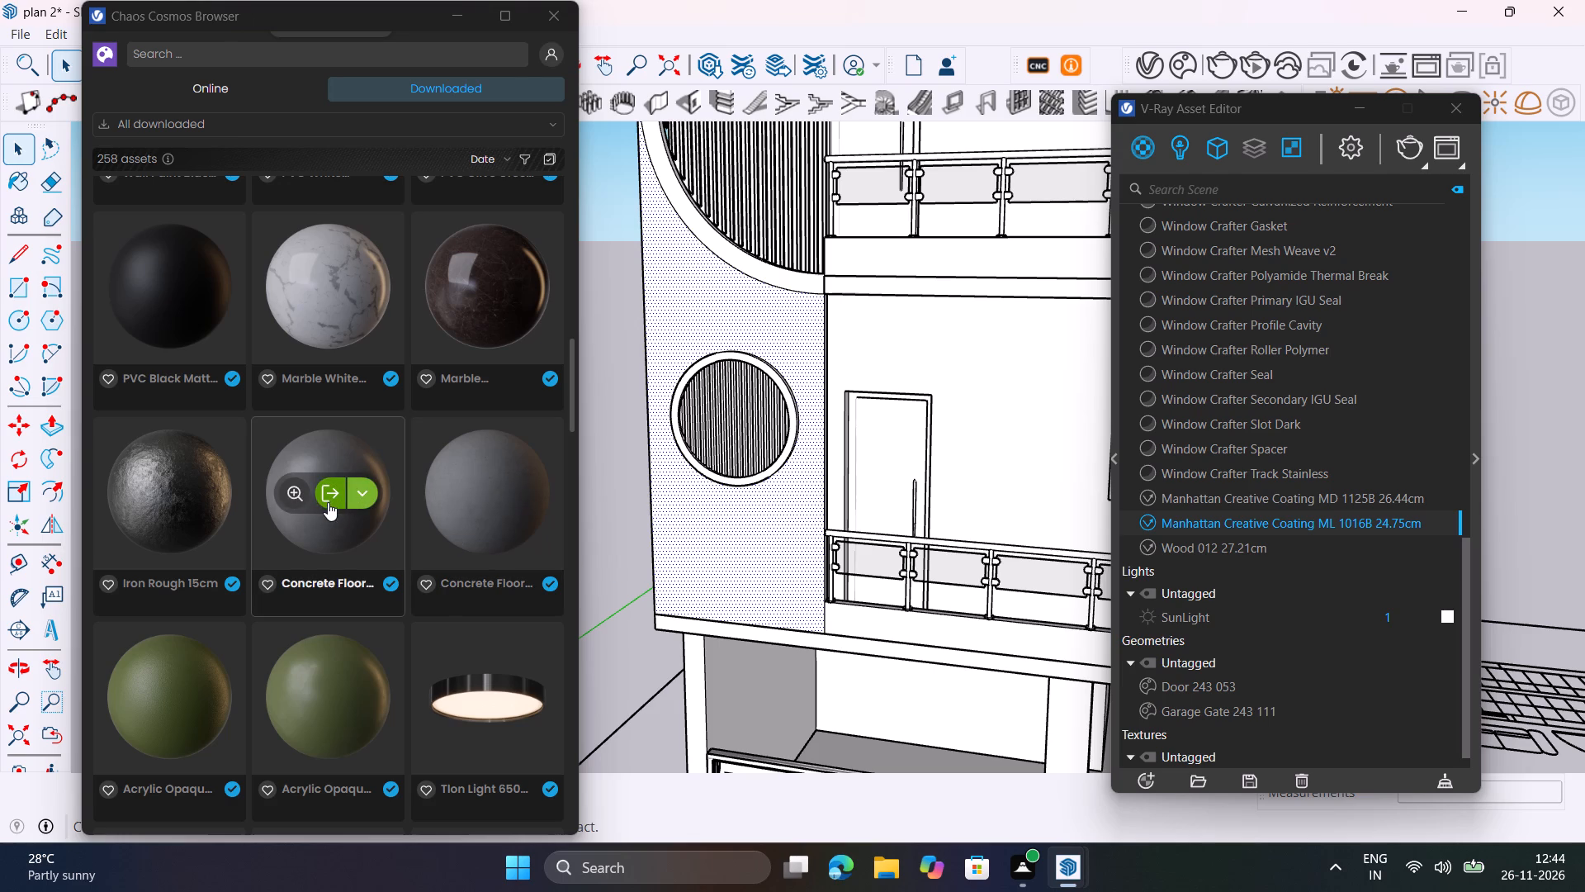
click(324, 485)
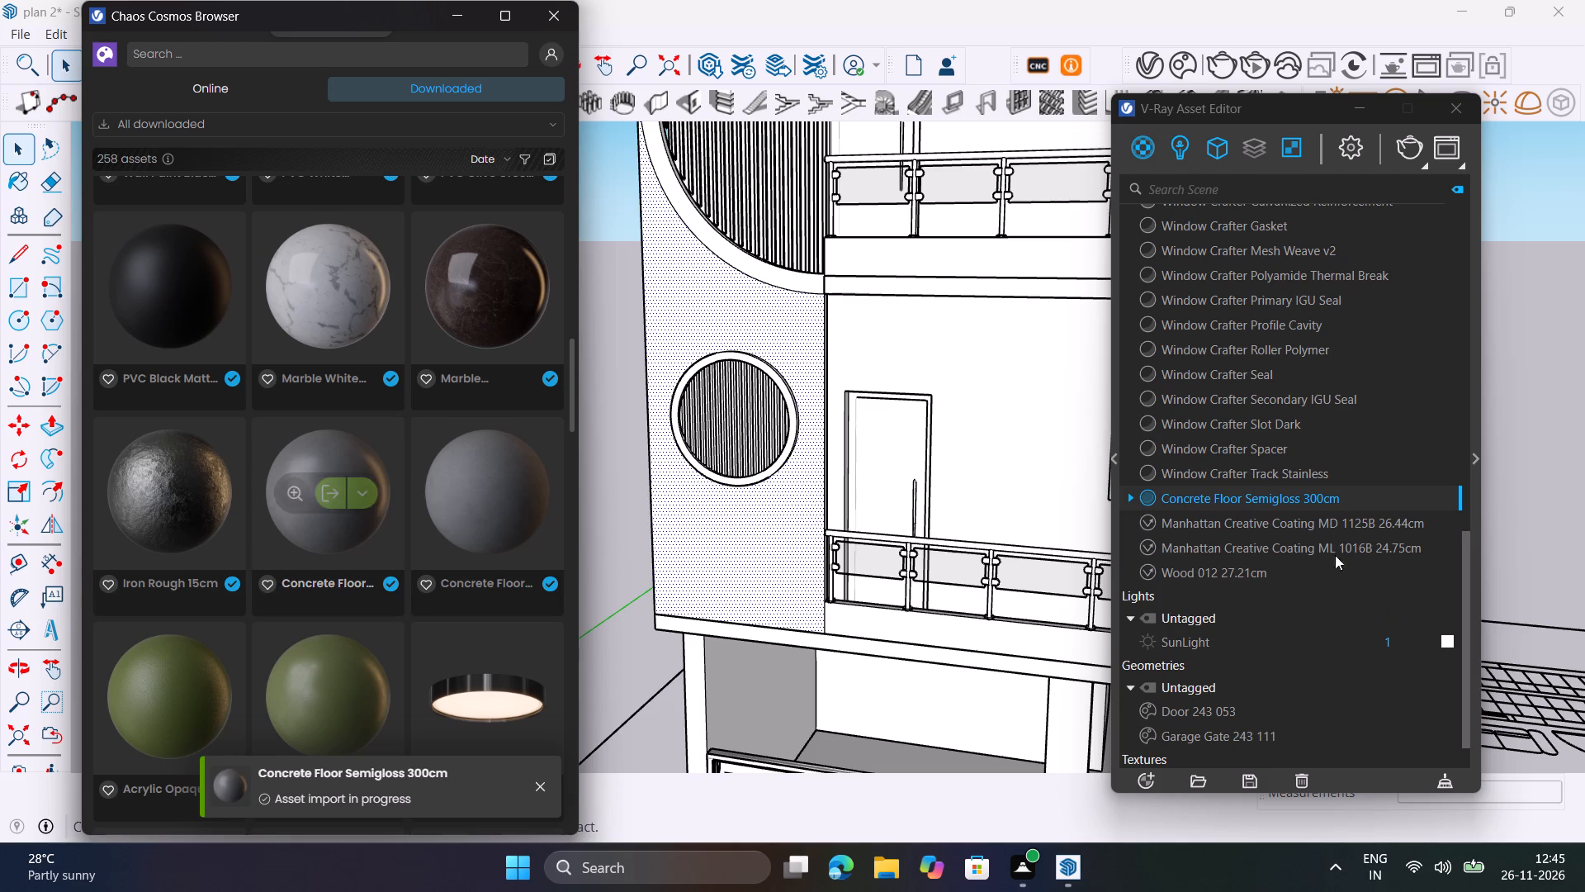
right_click(1285, 502)
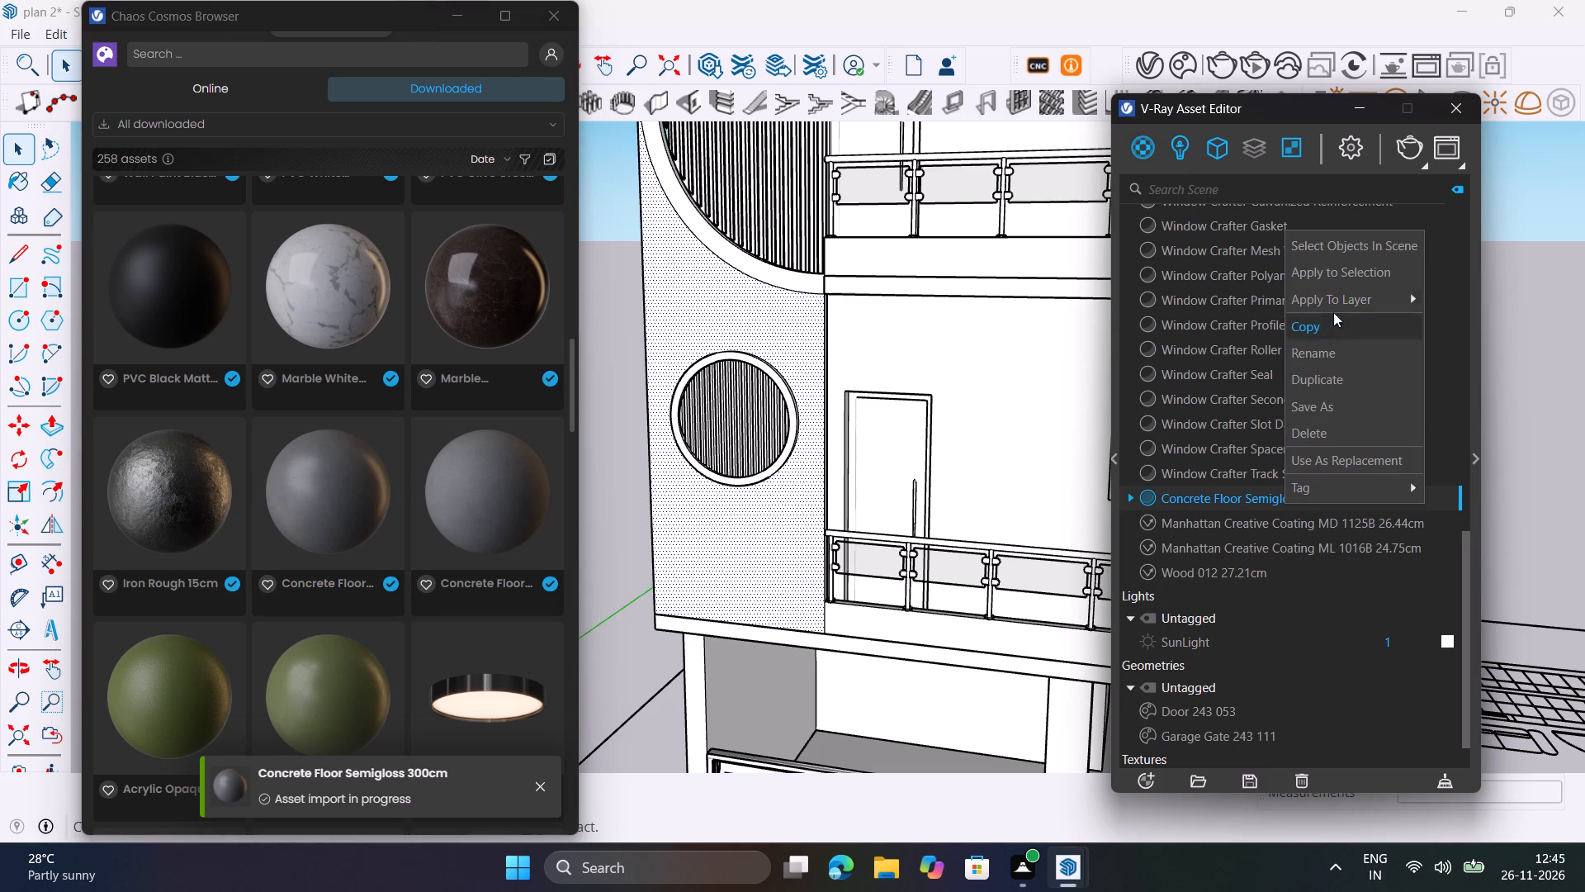
click(1345, 265)
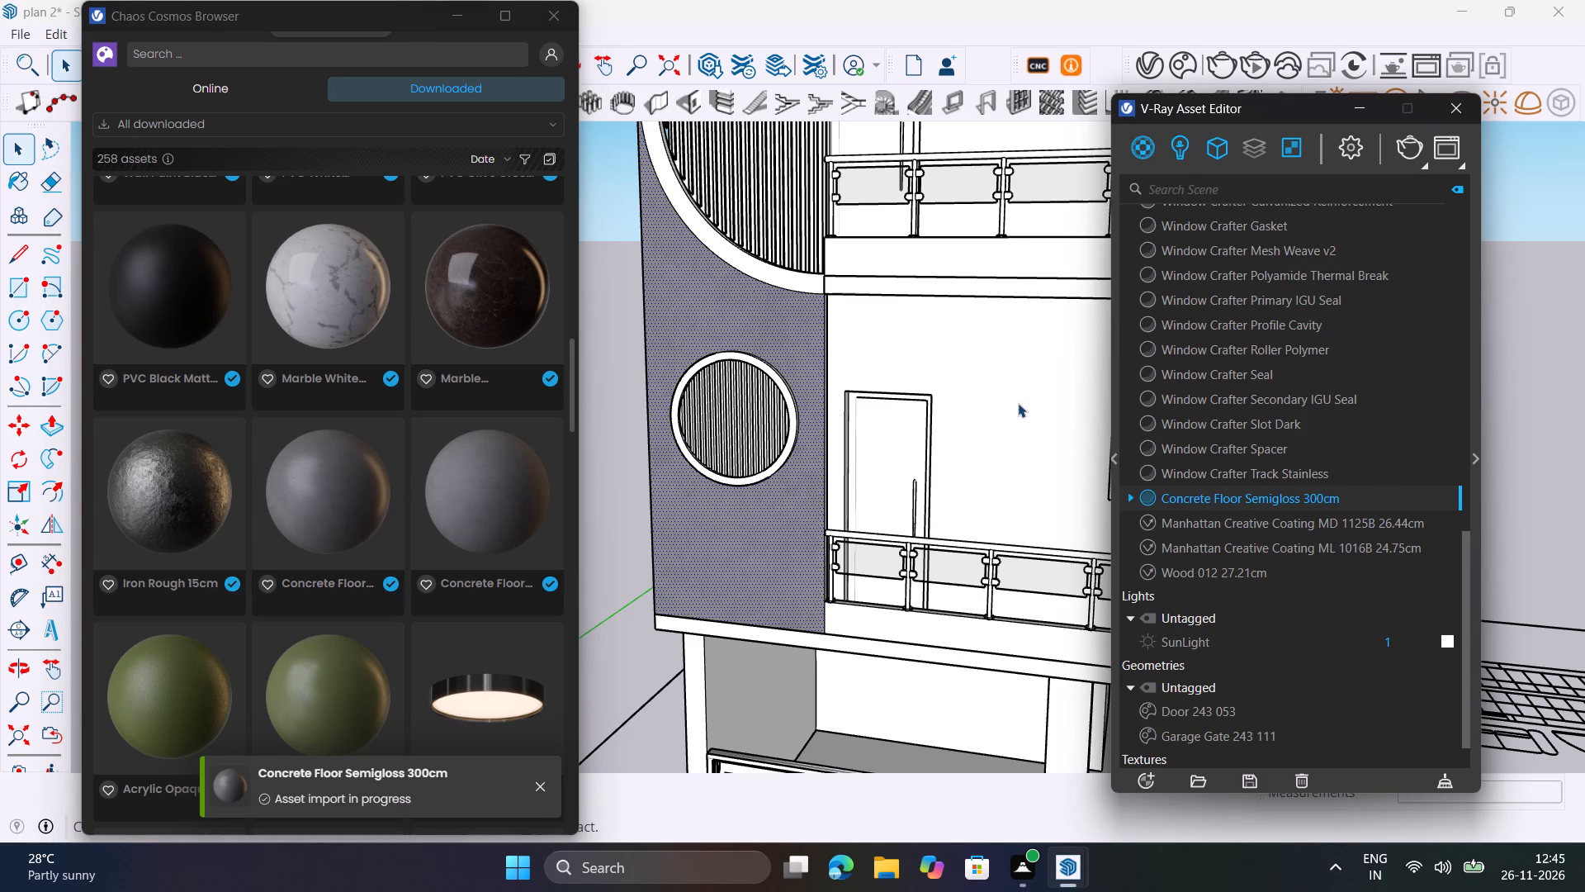
Run a V-Ray render of the facade, check the concrete front wall, stop the render and close the frame buffer.
drag(1293, 104, 1295, 140)
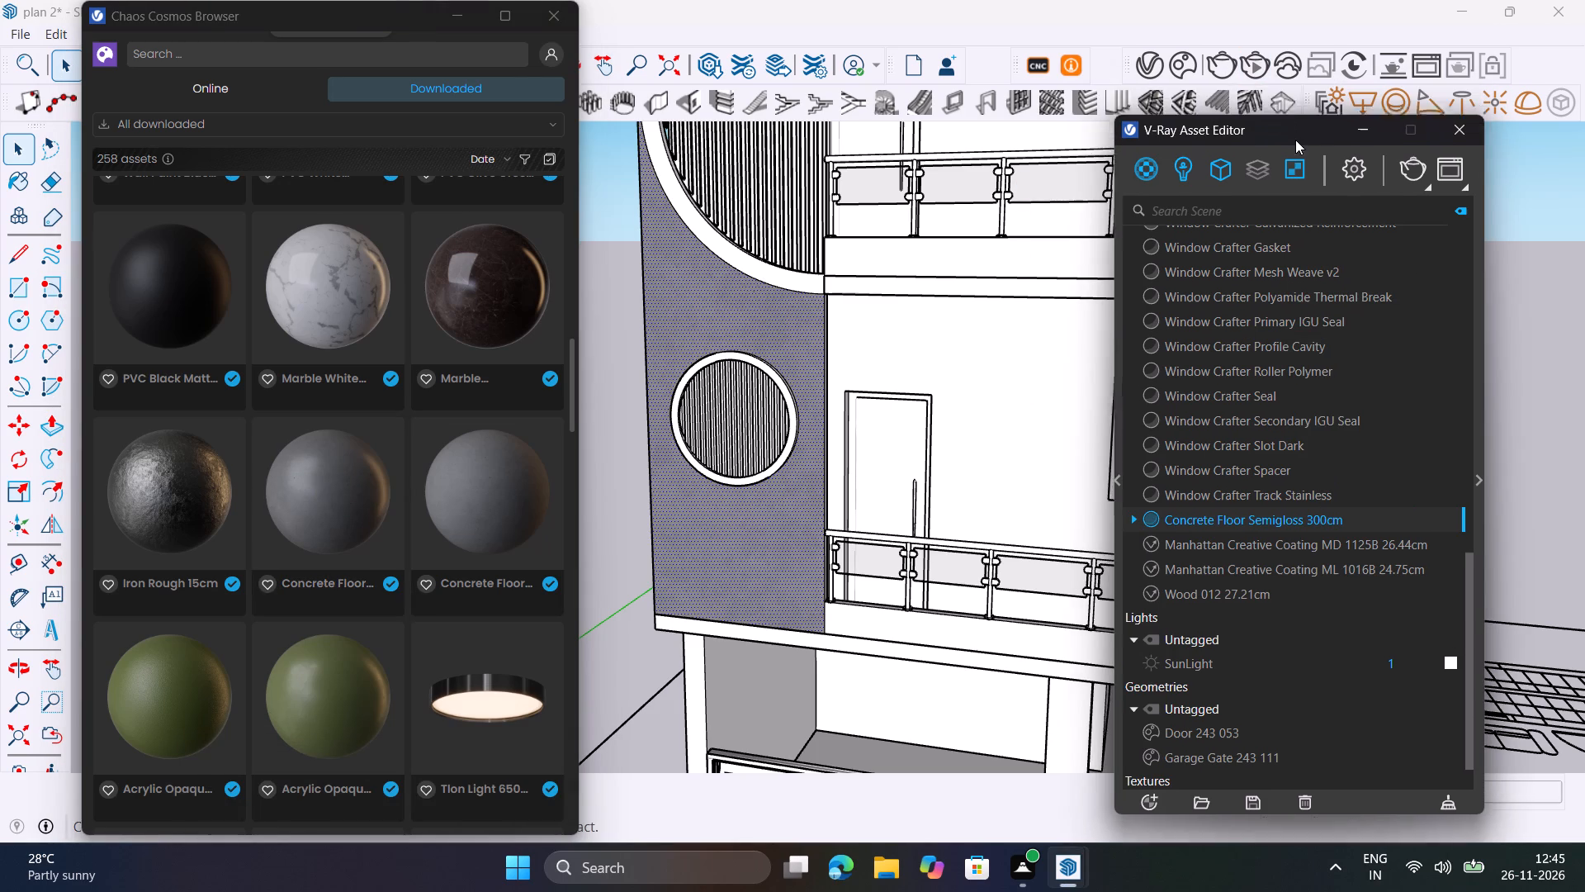
drag(1295, 140, 1303, 243)
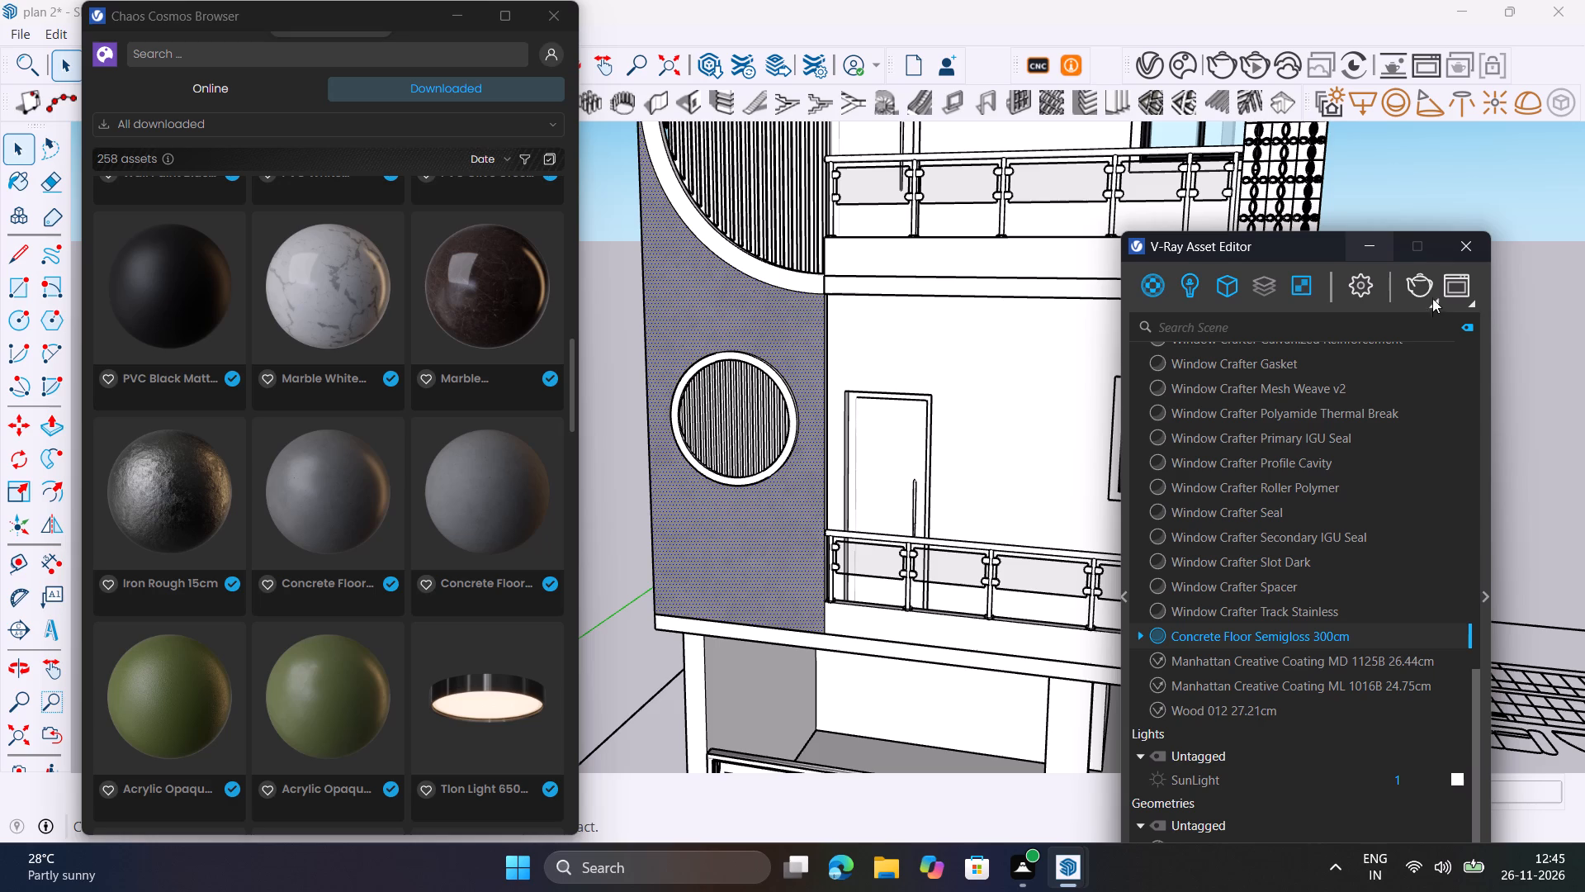
click(1420, 280)
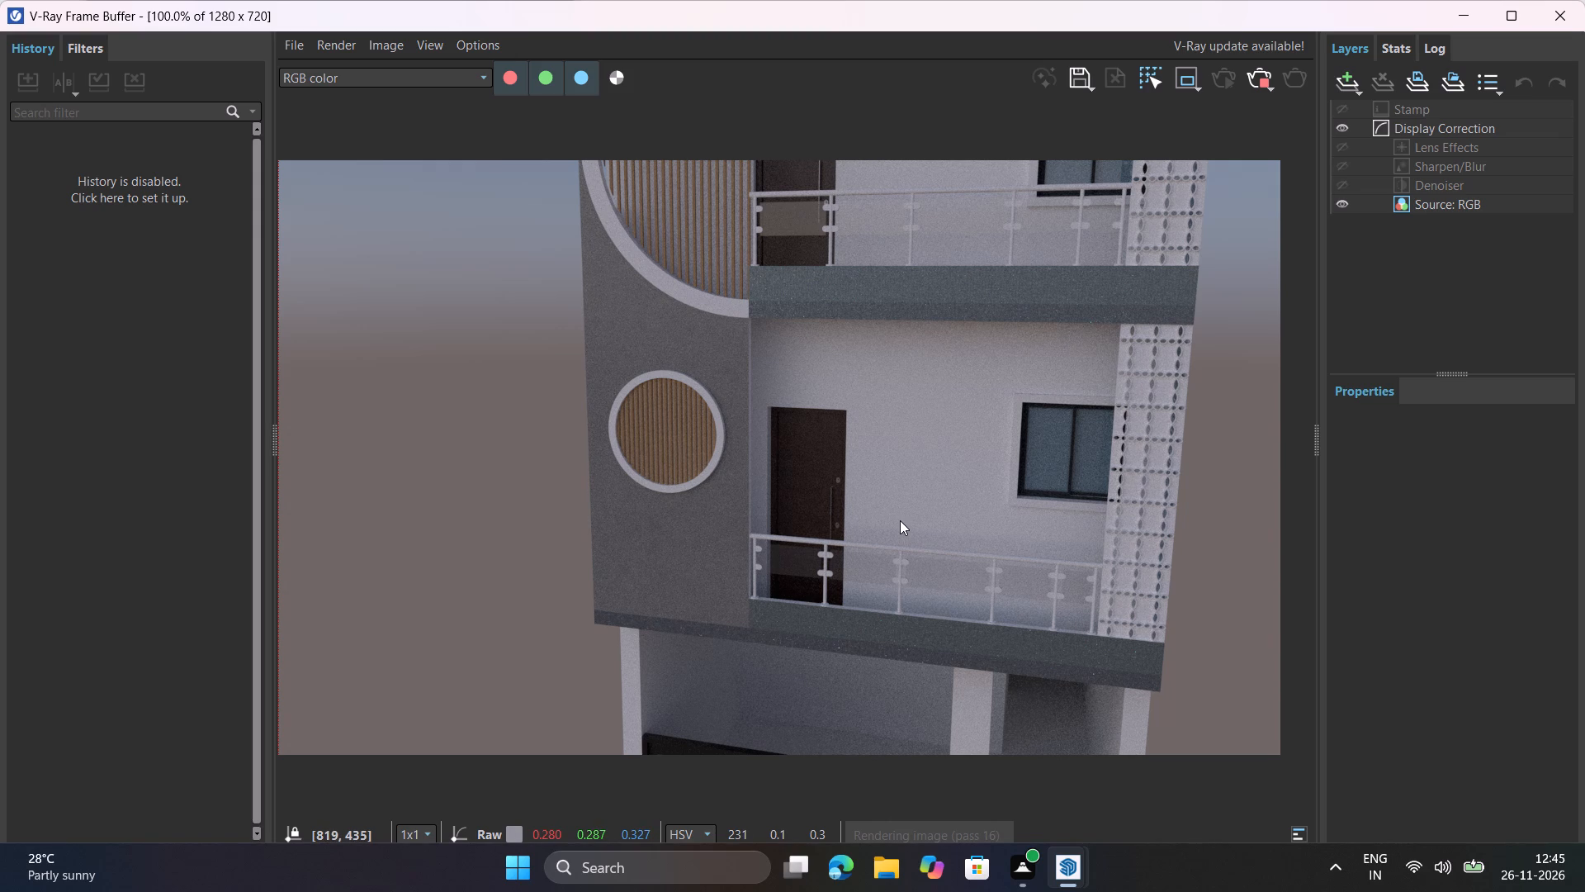
scroll(900, 520, down, 1)
scroll(900, 520, up, 1)
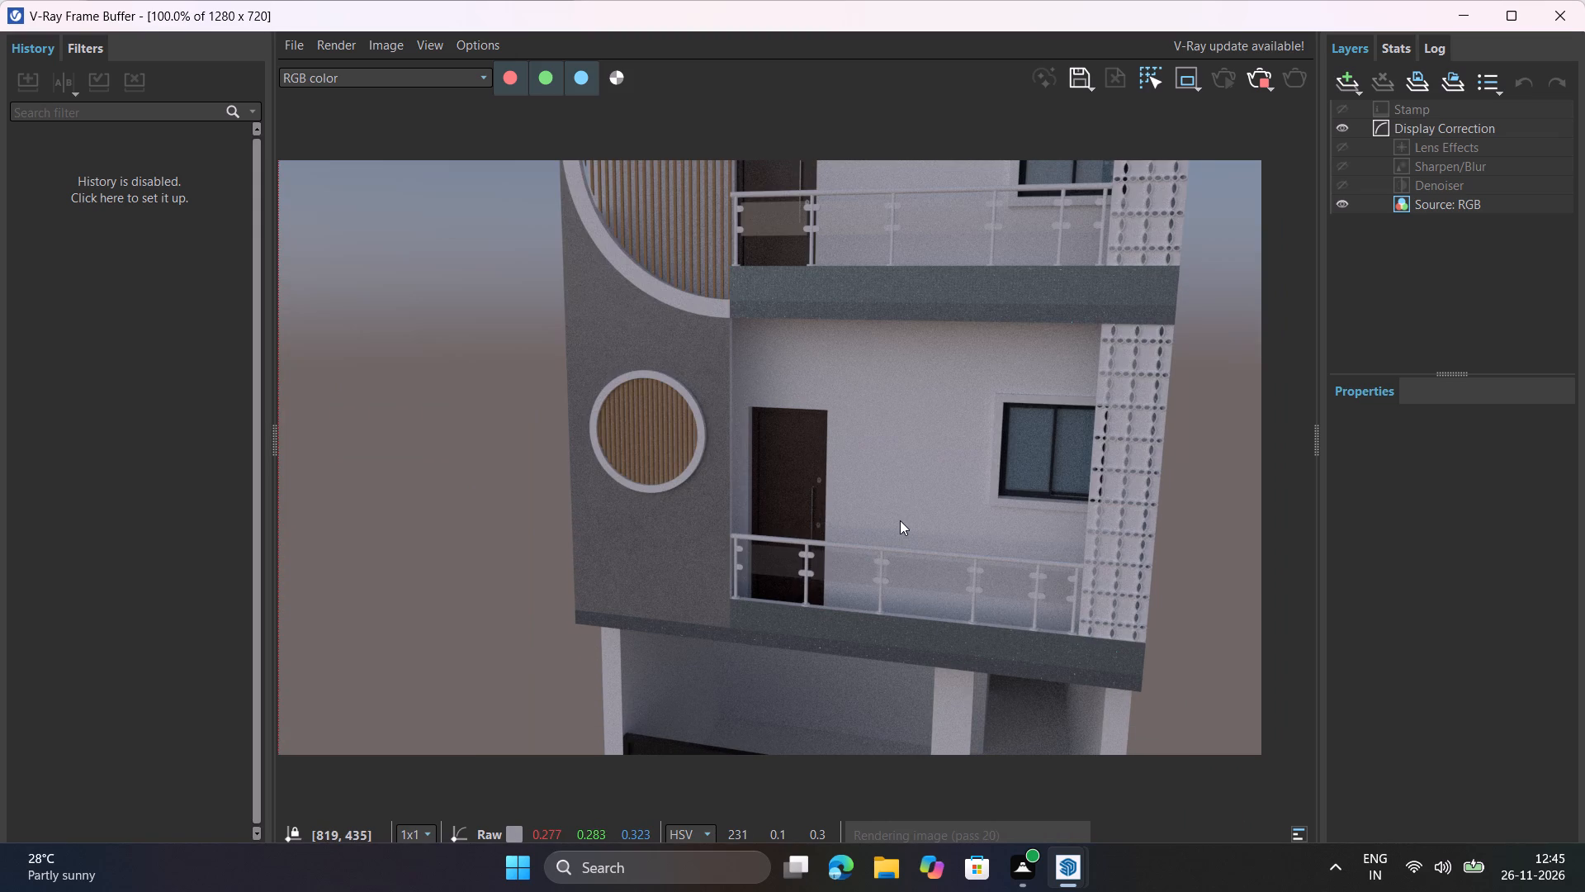
middle_drag(799, 464, 707, 554)
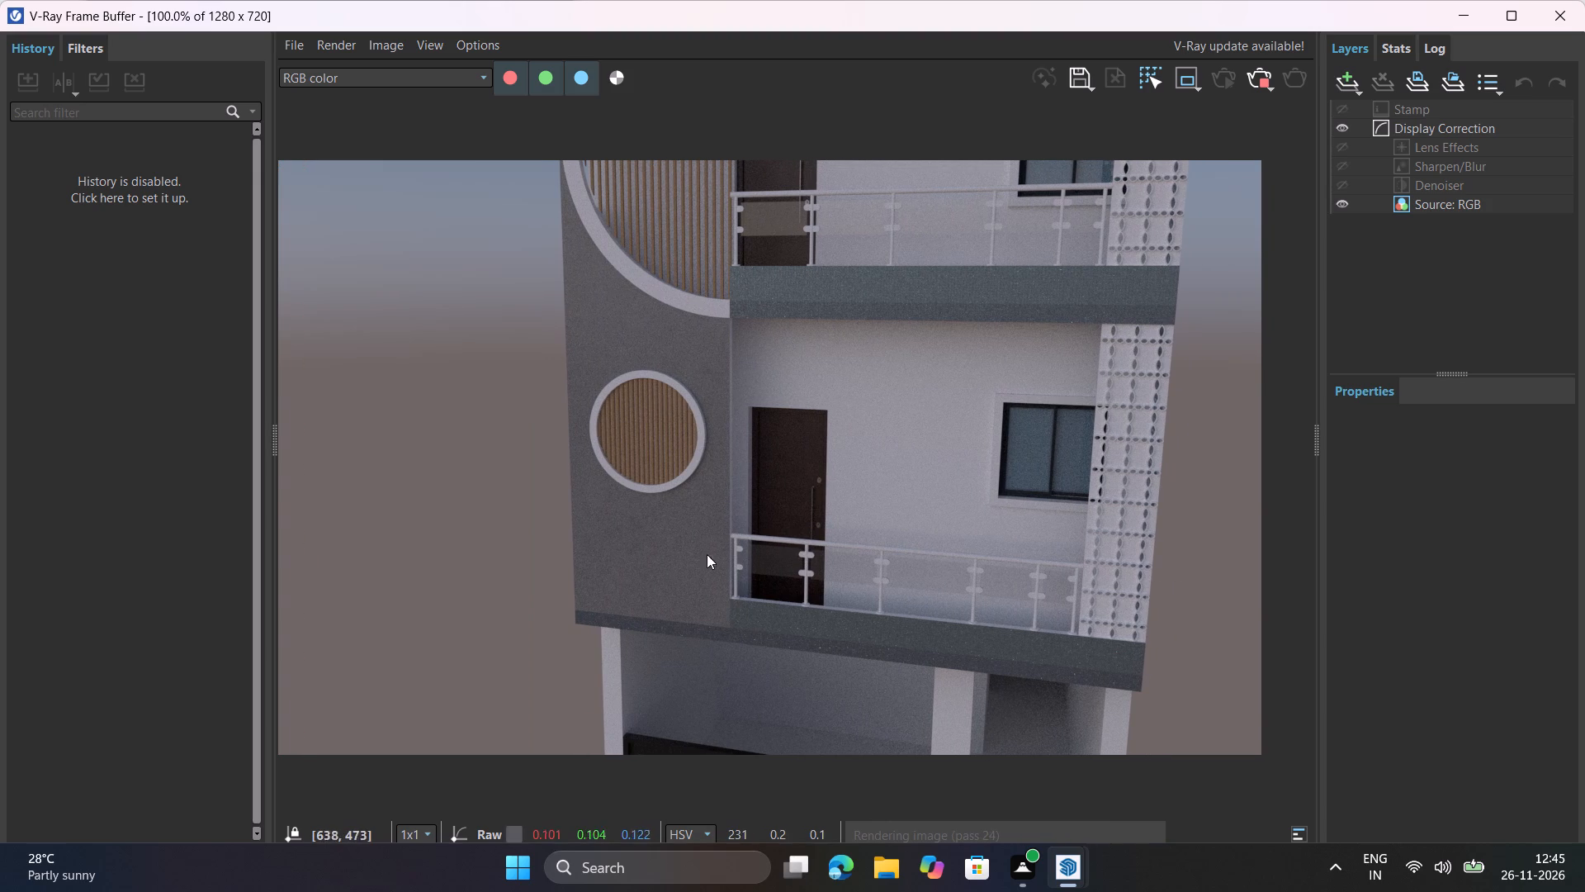
middle_drag(707, 554, 643, 559)
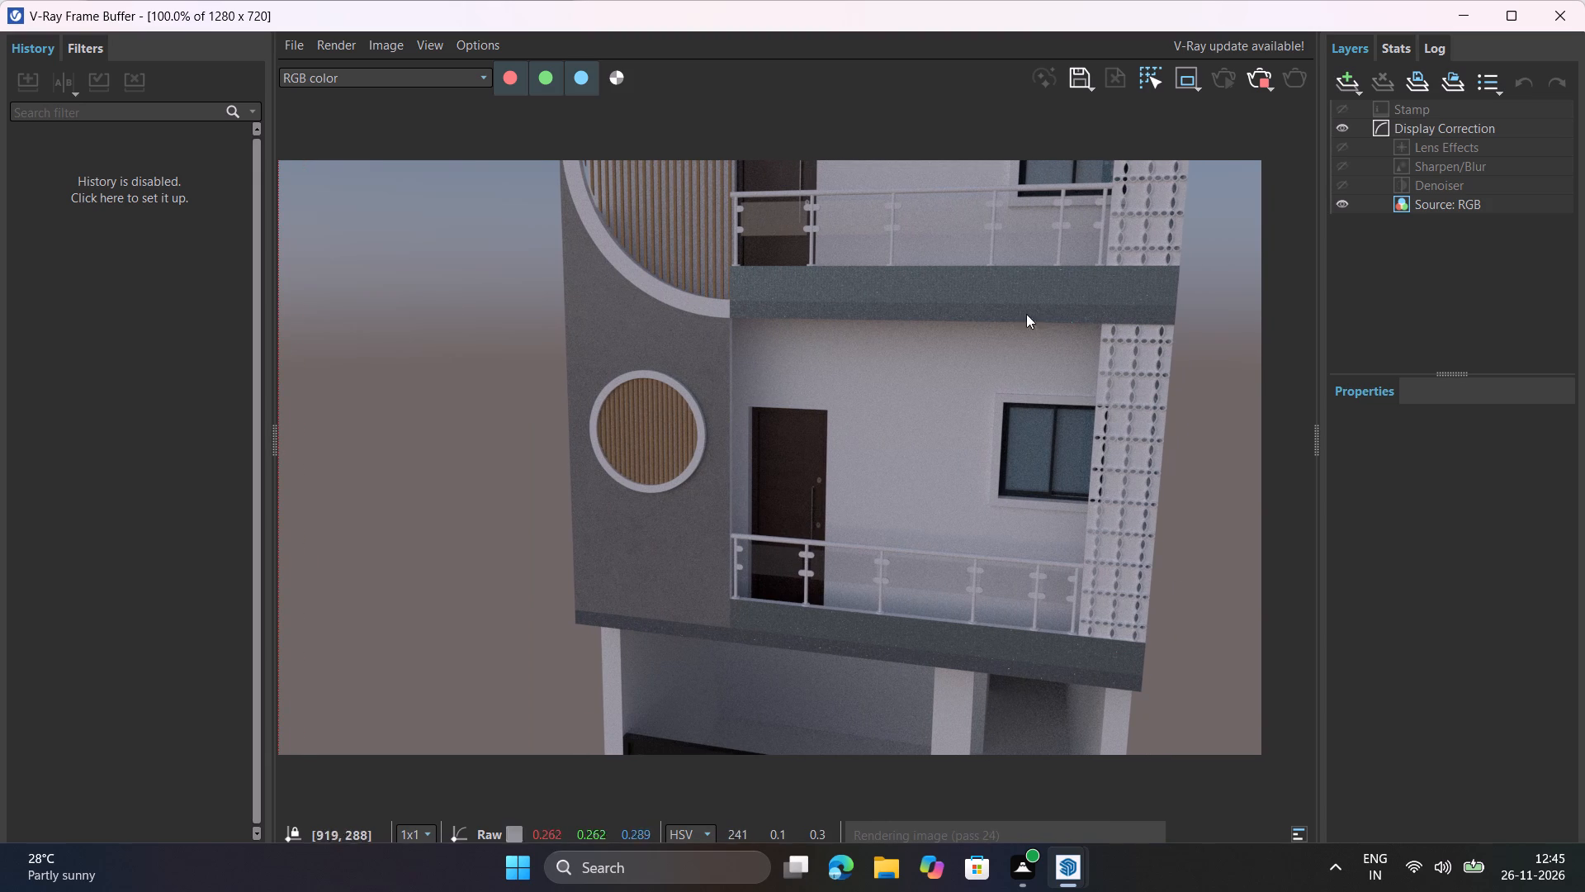
click(1263, 78)
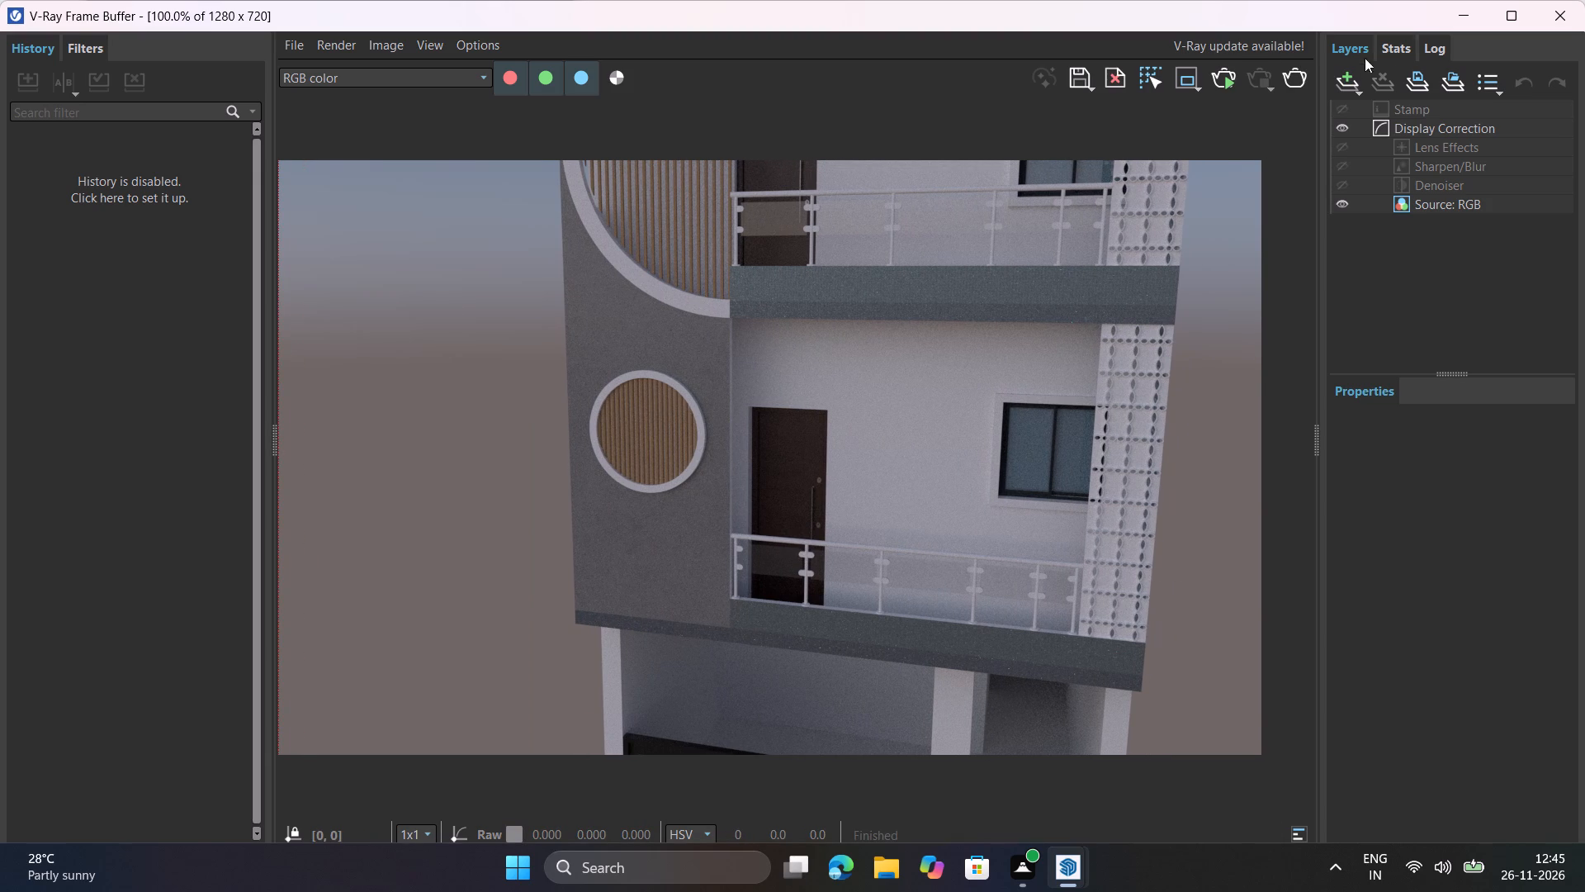
click(1563, 23)
Examine the concrete wall and the curved border of the large slatted opening up close.
middle_drag(755, 330, 755, 498)
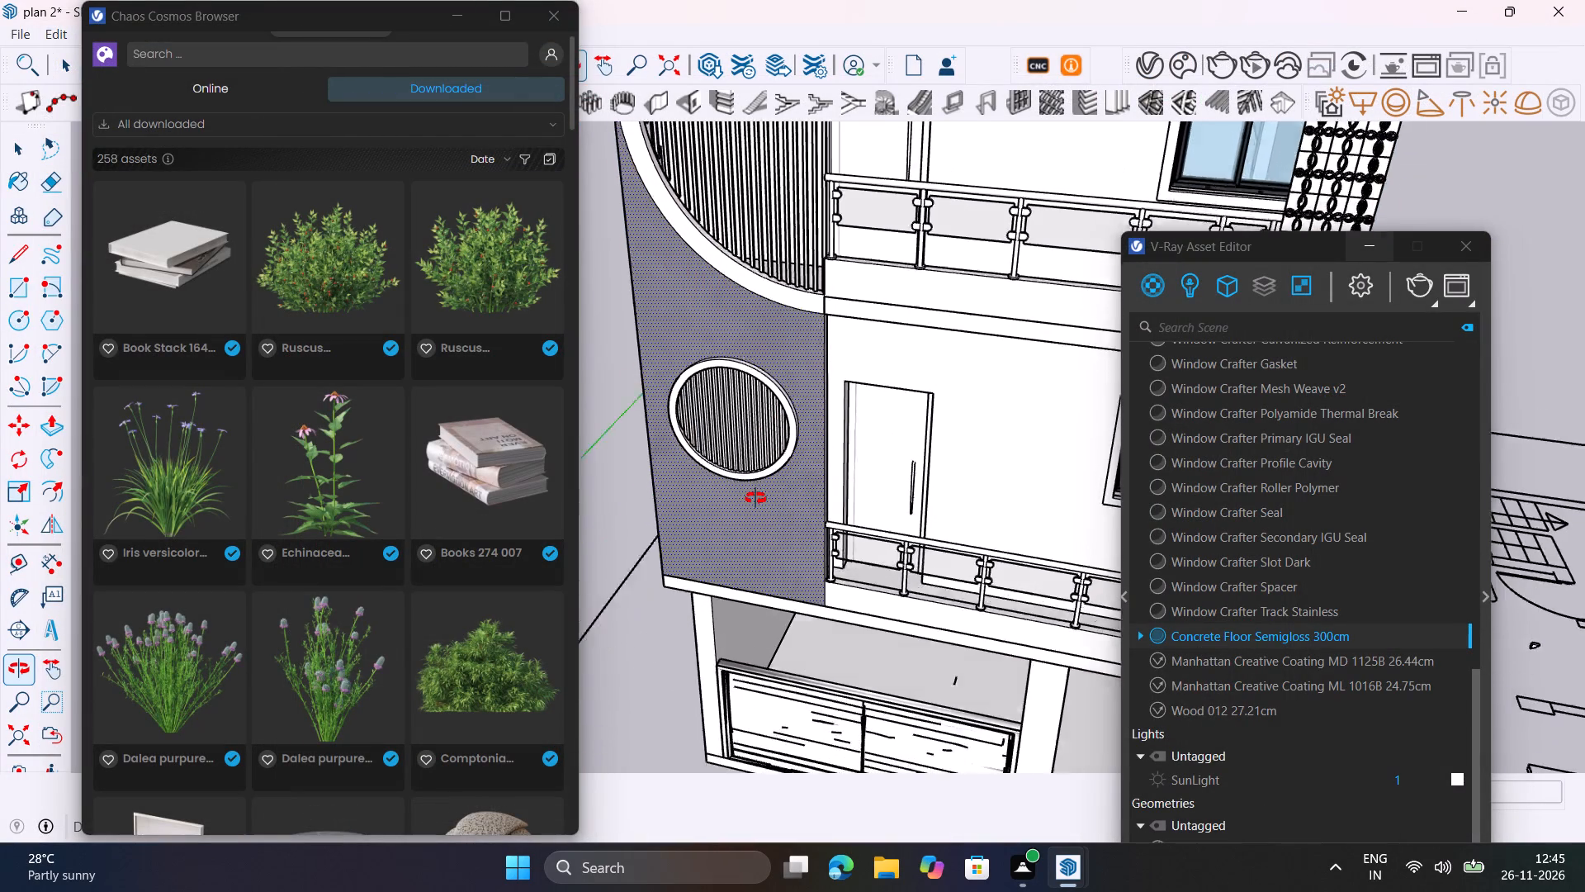
middle_drag(755, 498, 706, 449)
scroll(709, 436, down, 7)
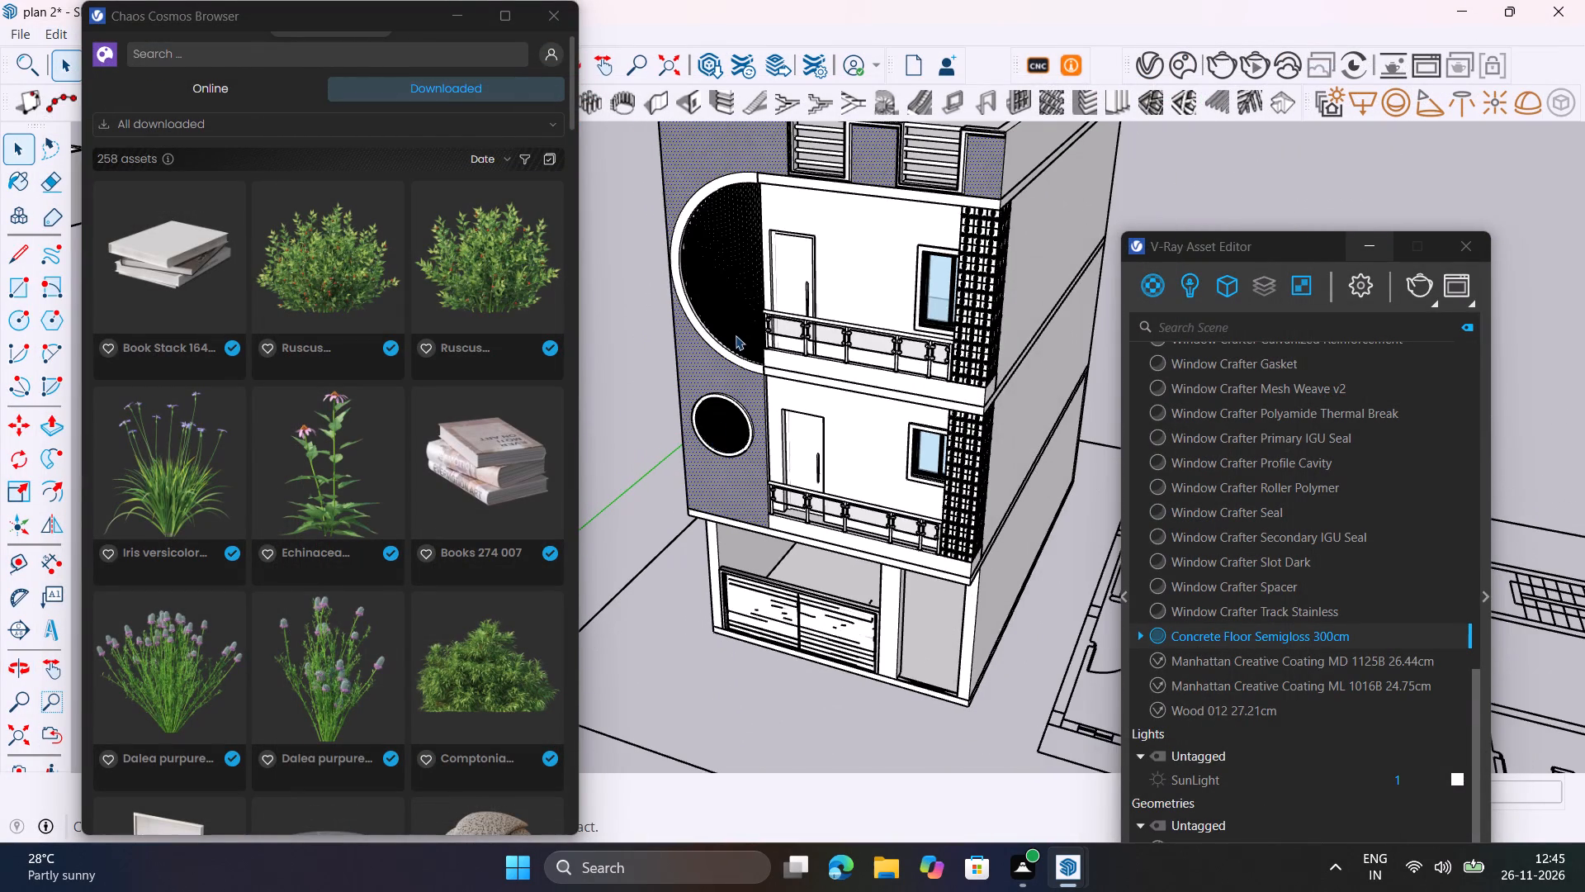
scroll(737, 336, up, 6)
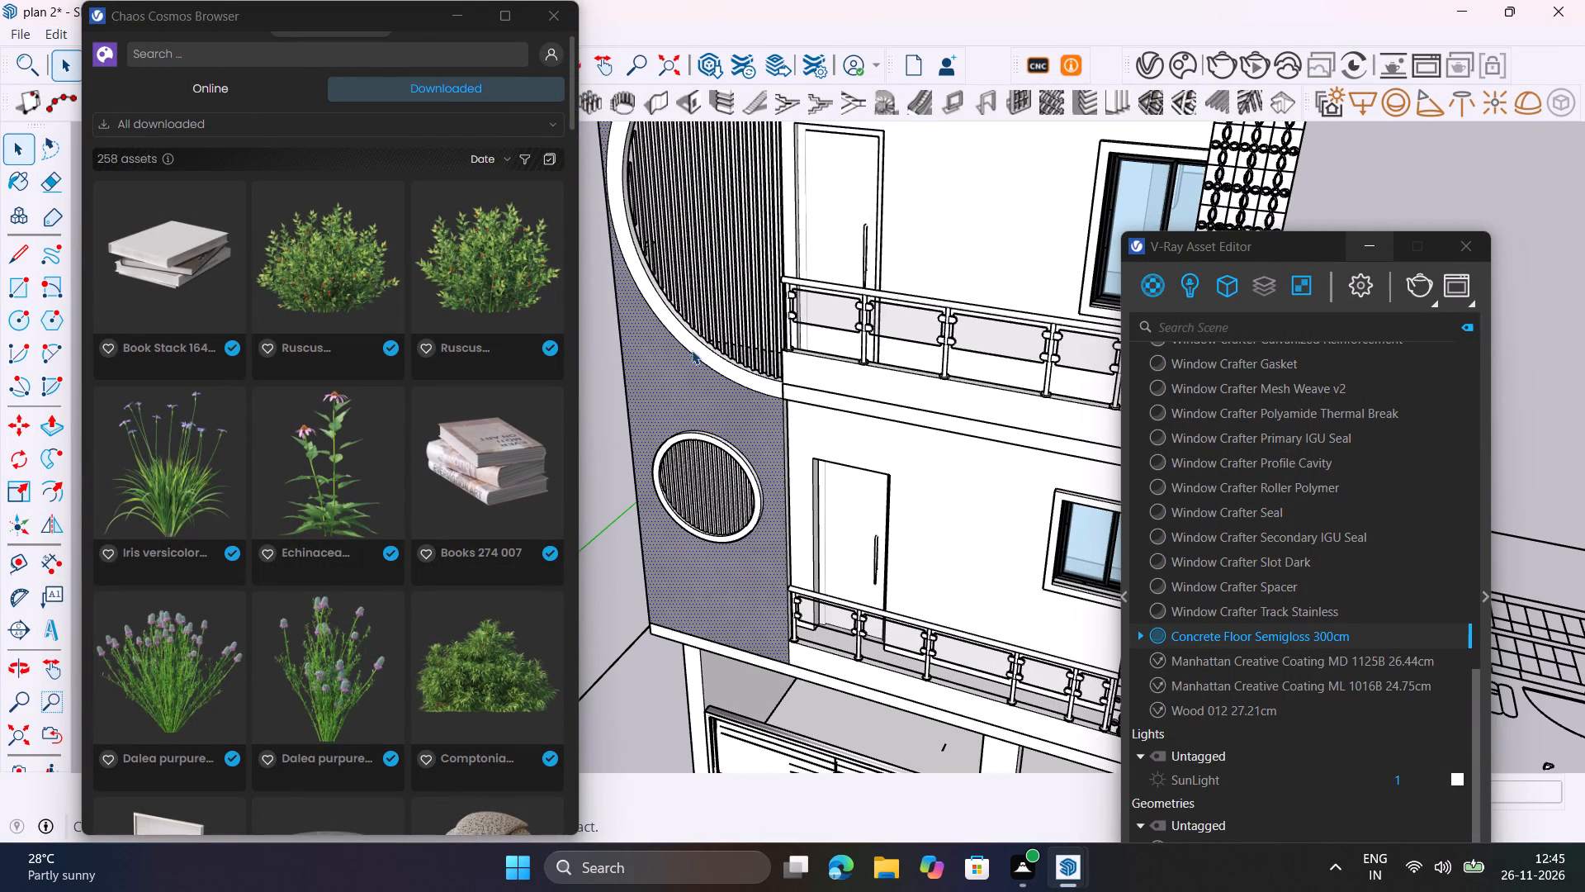
scroll(666, 319, up, 10)
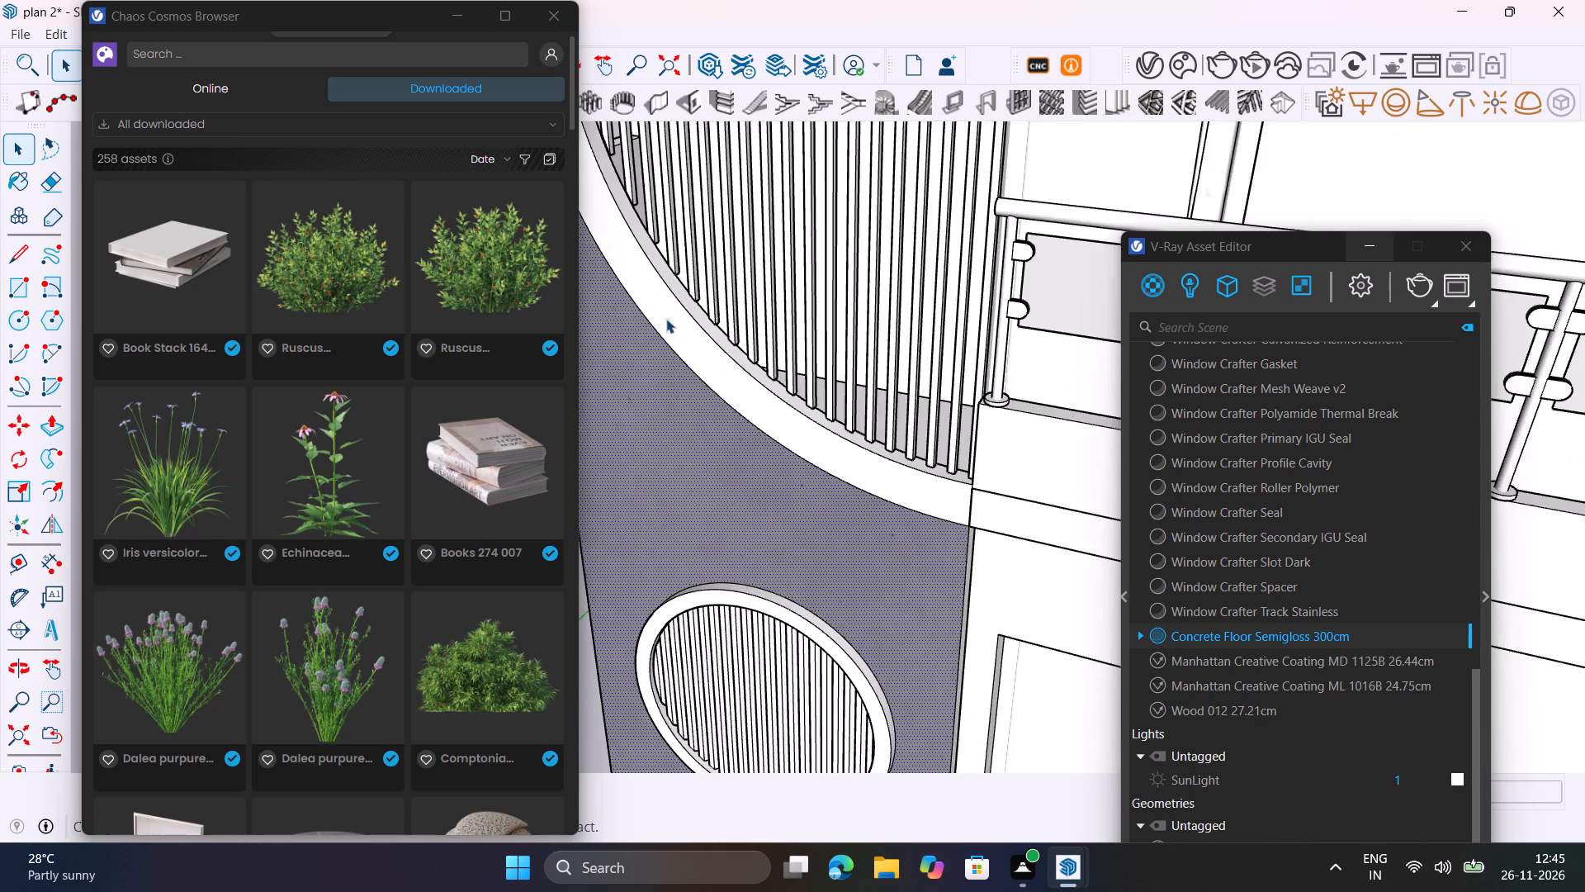
scroll(666, 319, up, 3)
Check the downloaded Chaos Cosmos assets briefly, and search the online library for "brown".
scroll(433, 496, down, 4)
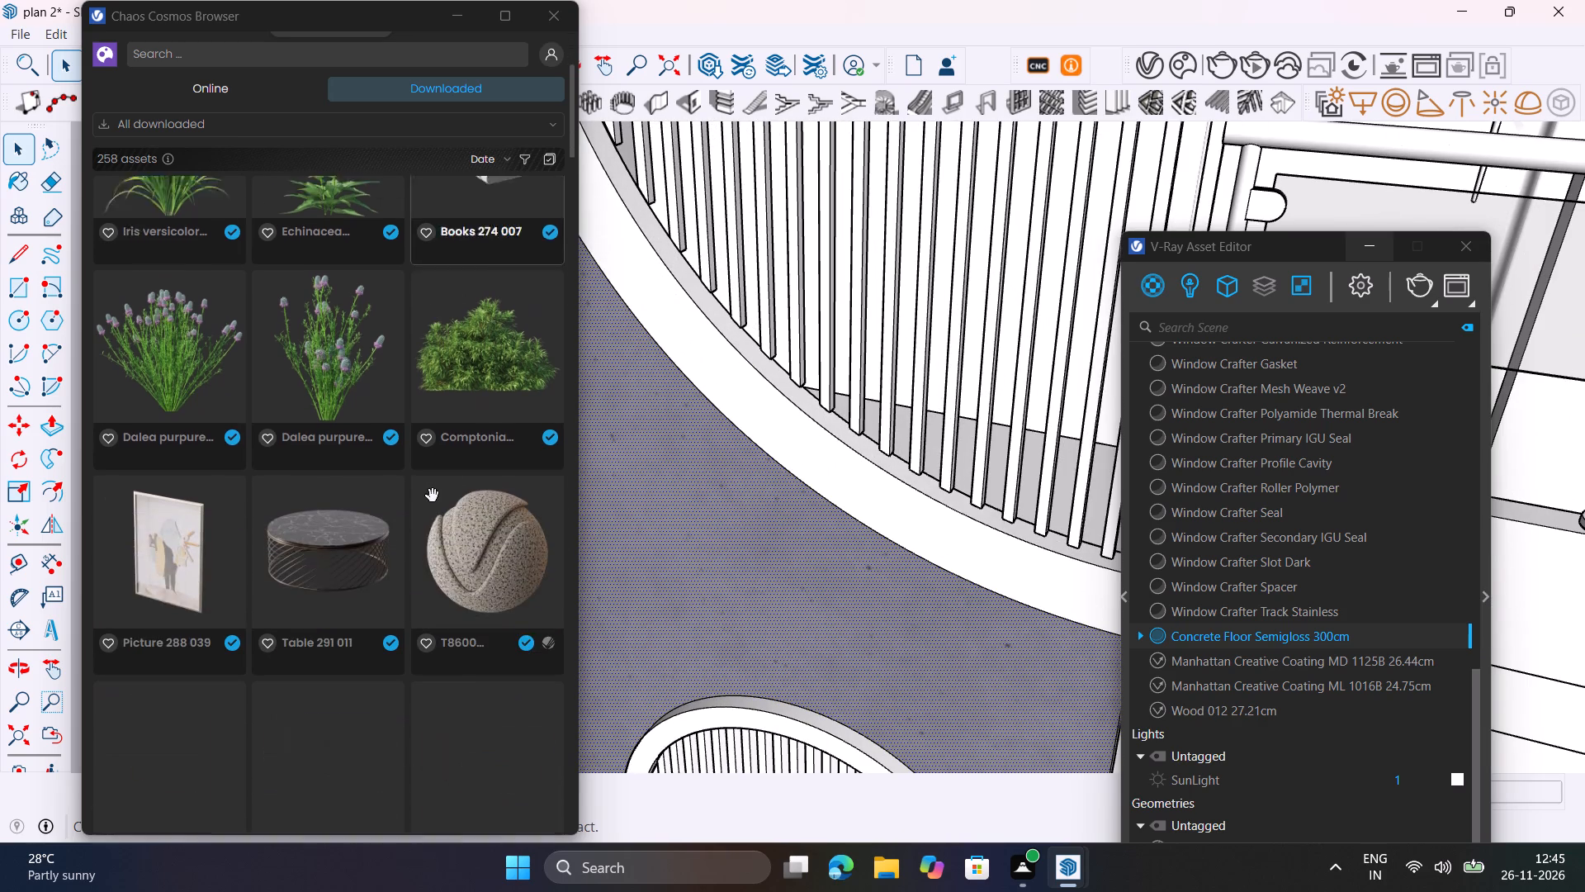
scroll(433, 496, down, 5)
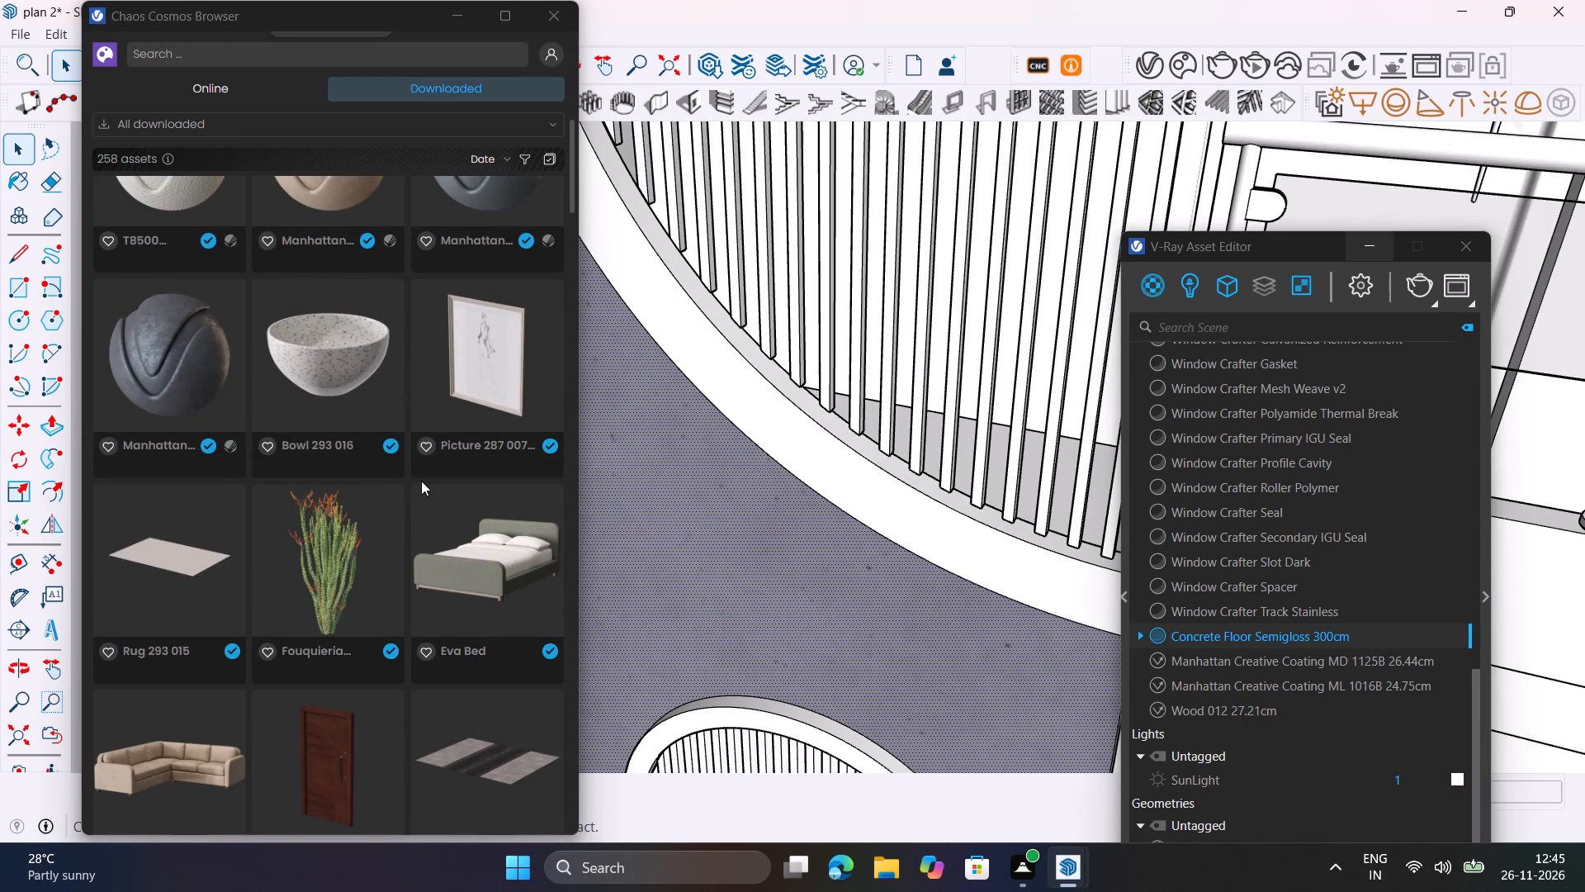
scroll(421, 481, down, 3)
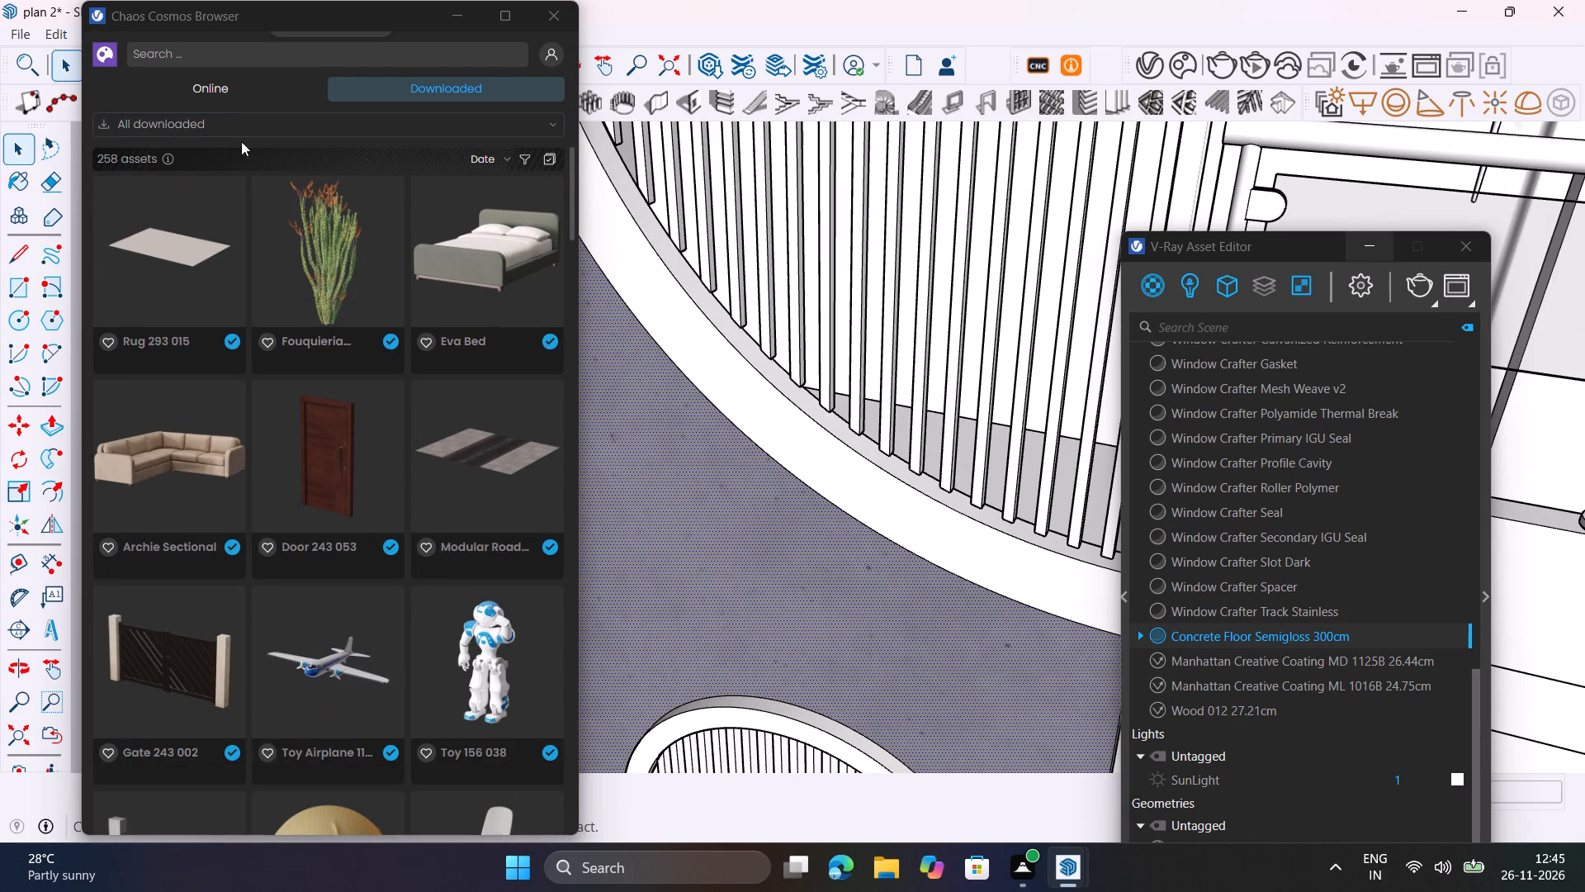
click(223, 91)
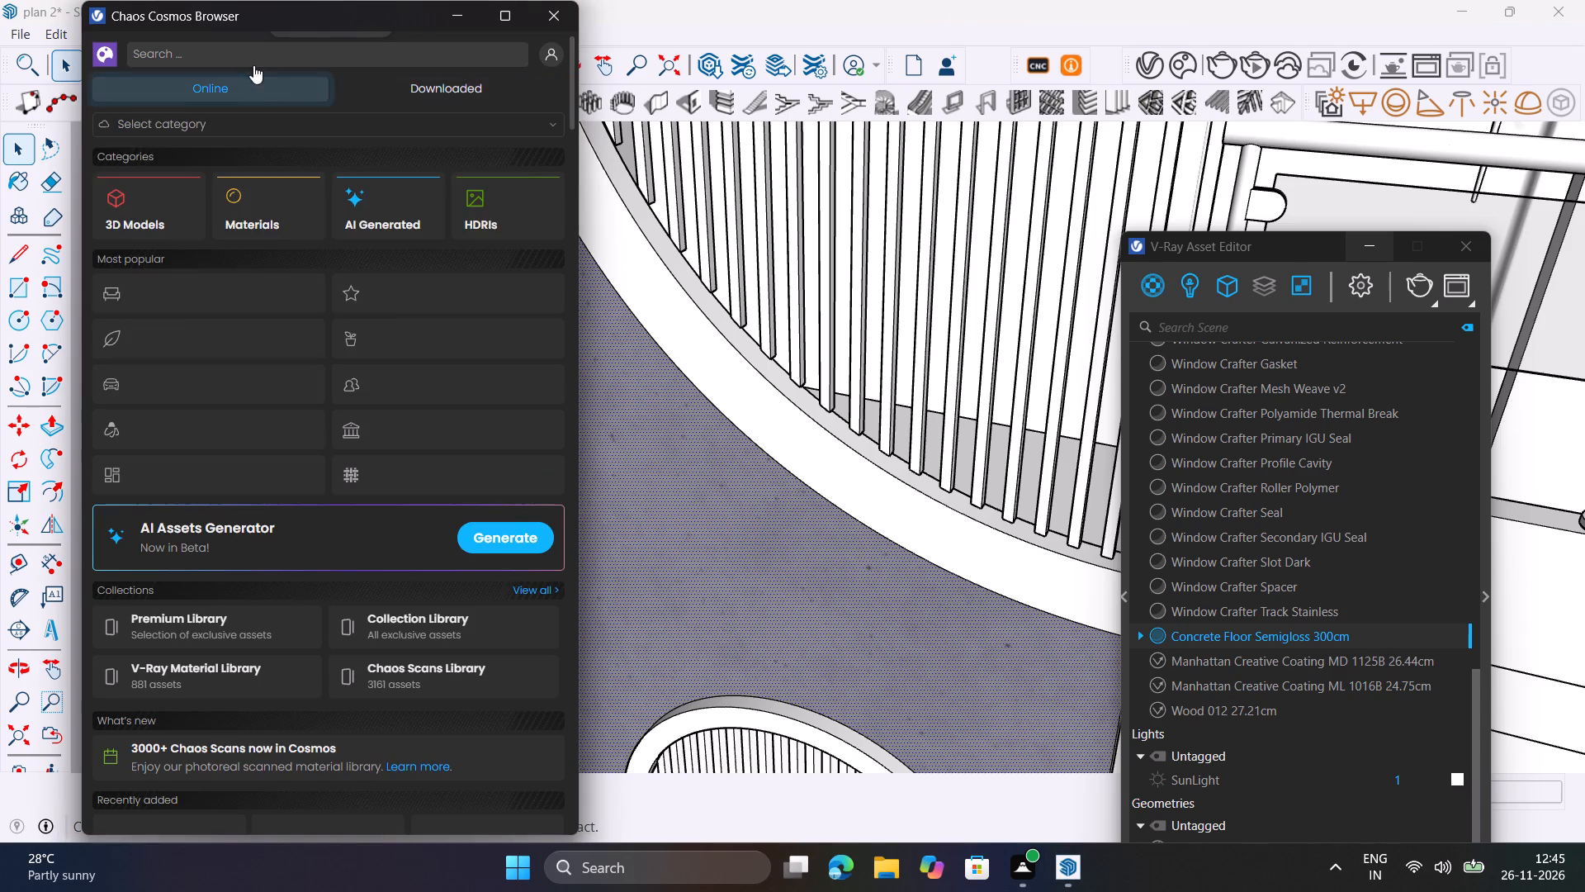
click(265, 51)
key(b)
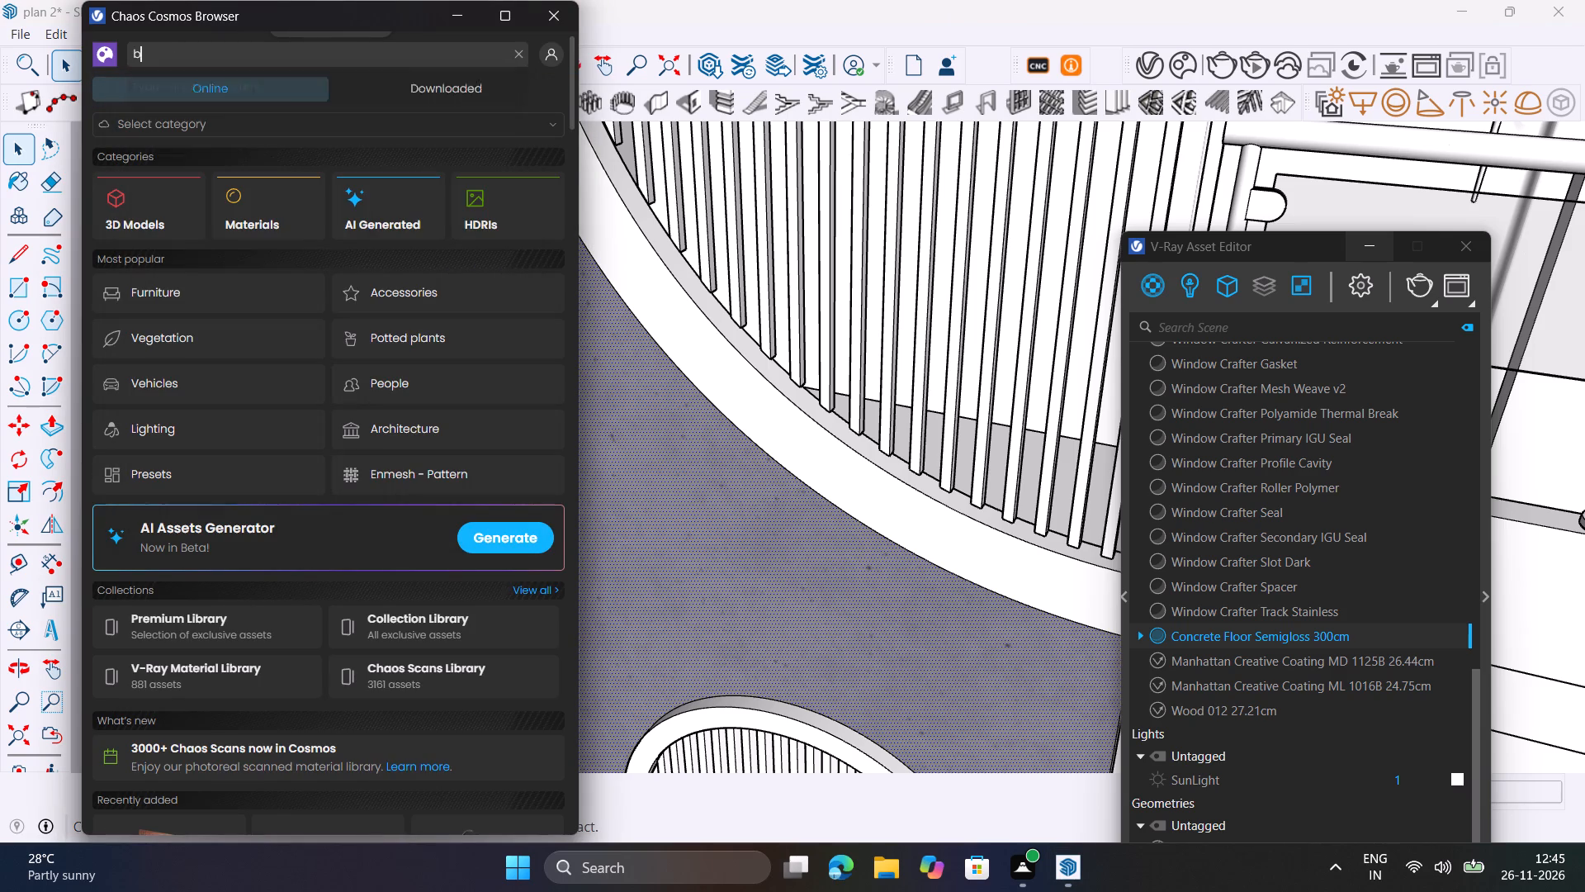
text(rown)
key(Return)
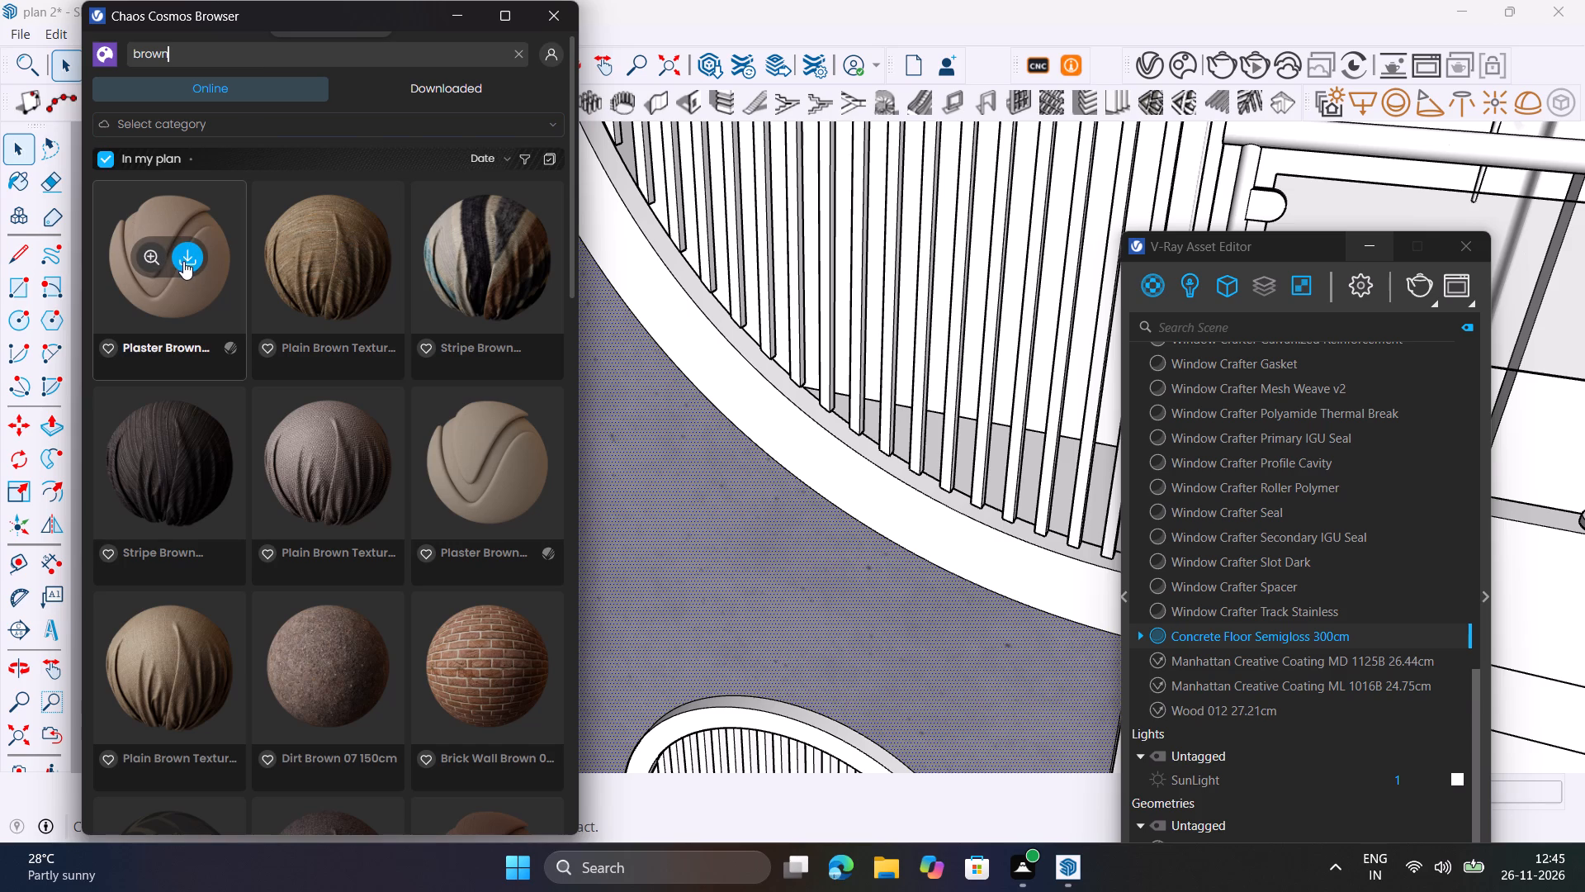
Look through the brown materials in the online library for a suitable exterior finish.
scroll(311, 457, down, 2)
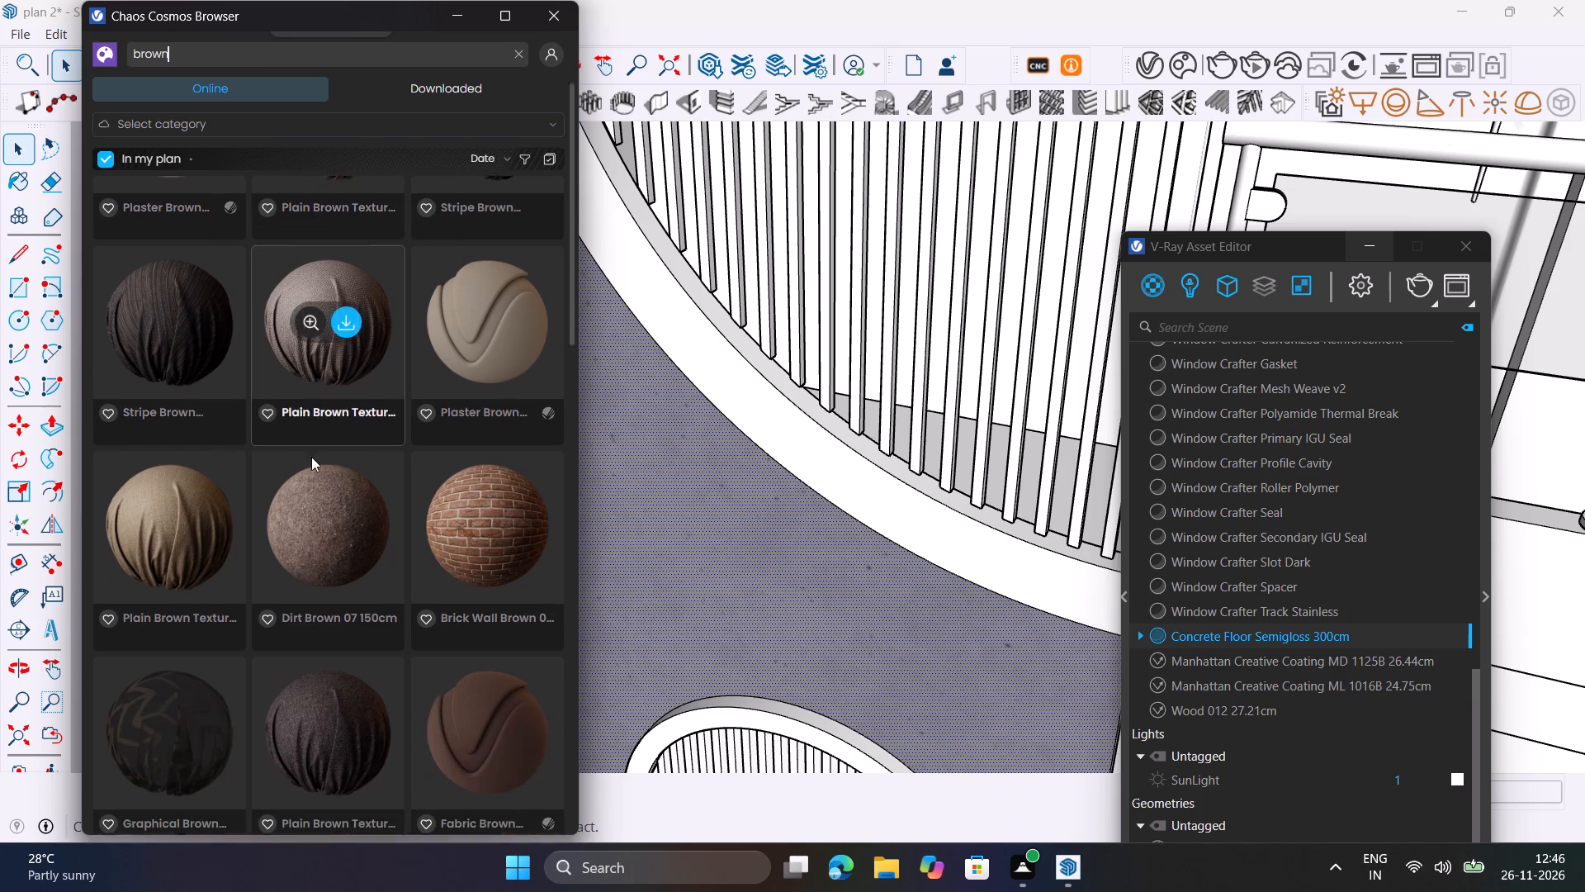
scroll(311, 457, down, 5)
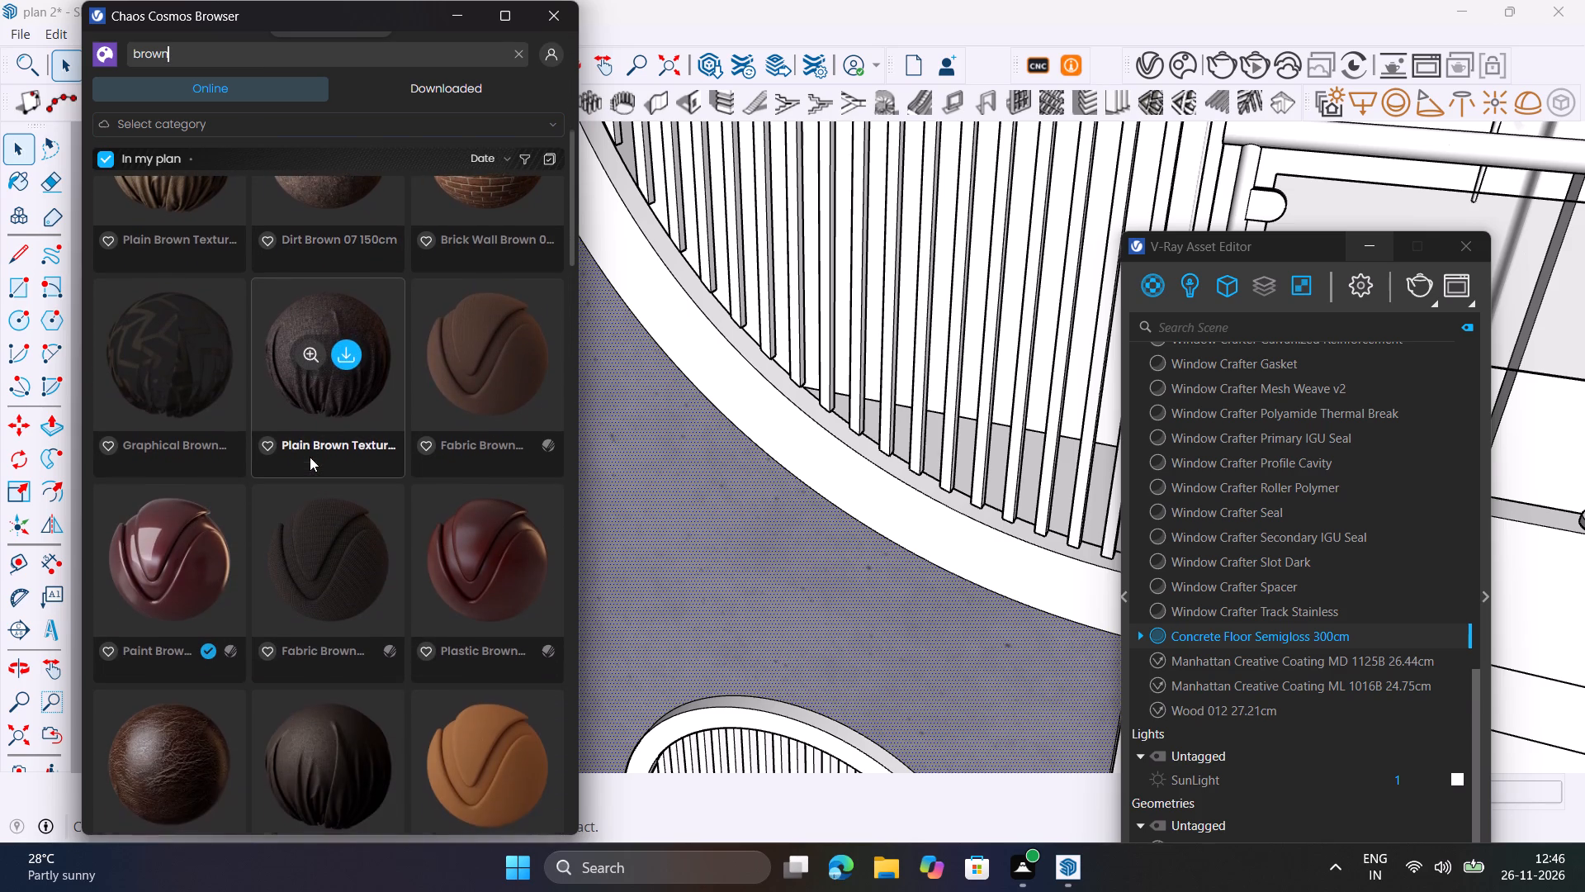
scroll(310, 457, down, 1)
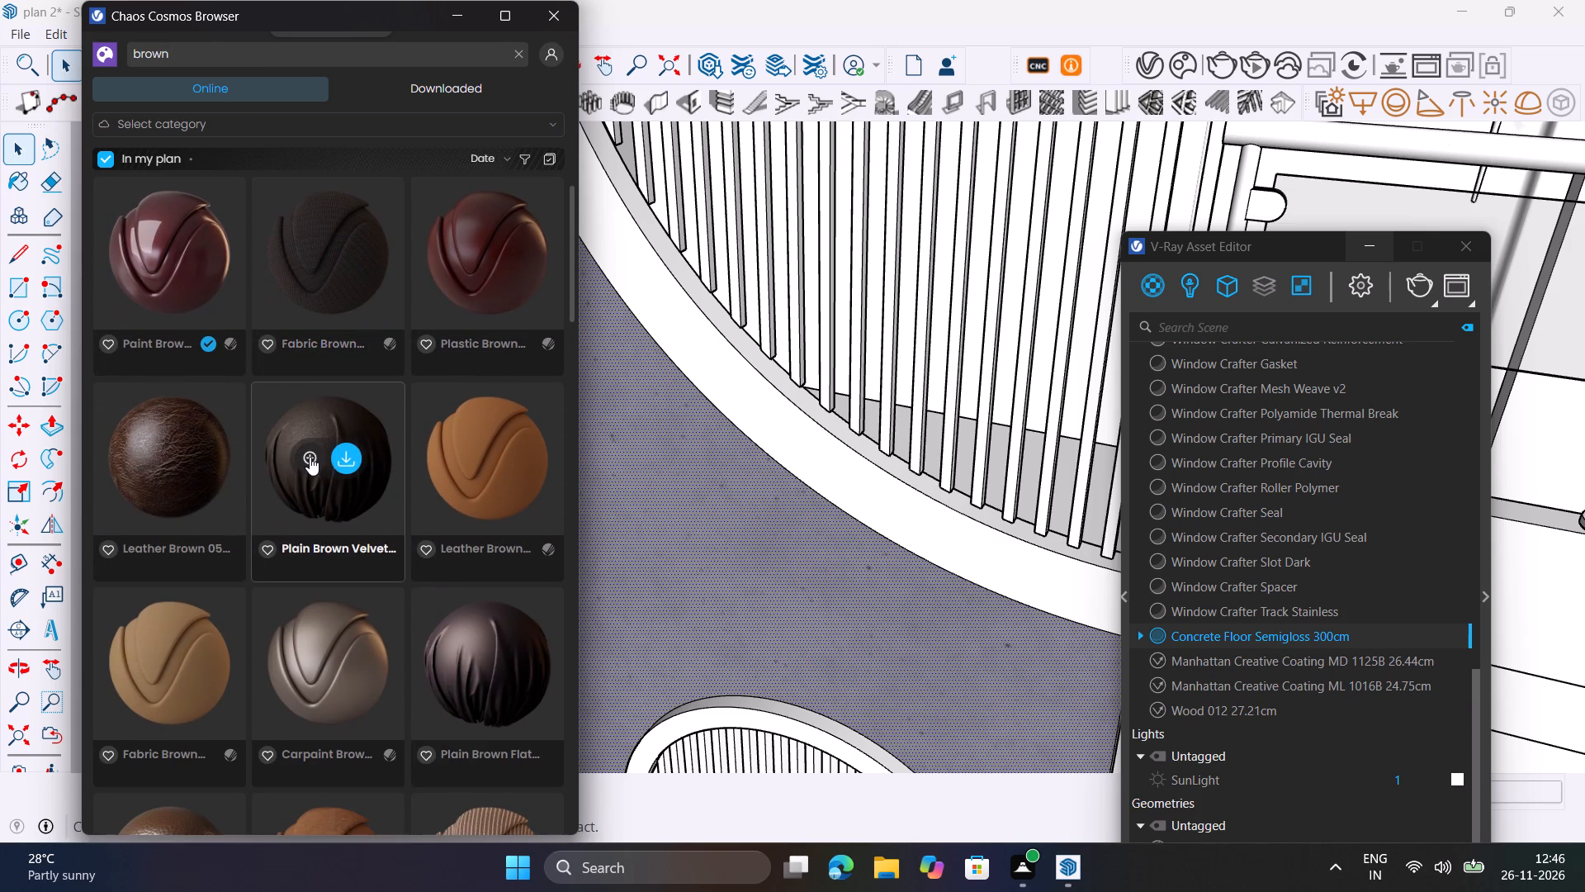
scroll(310, 457, down, 4)
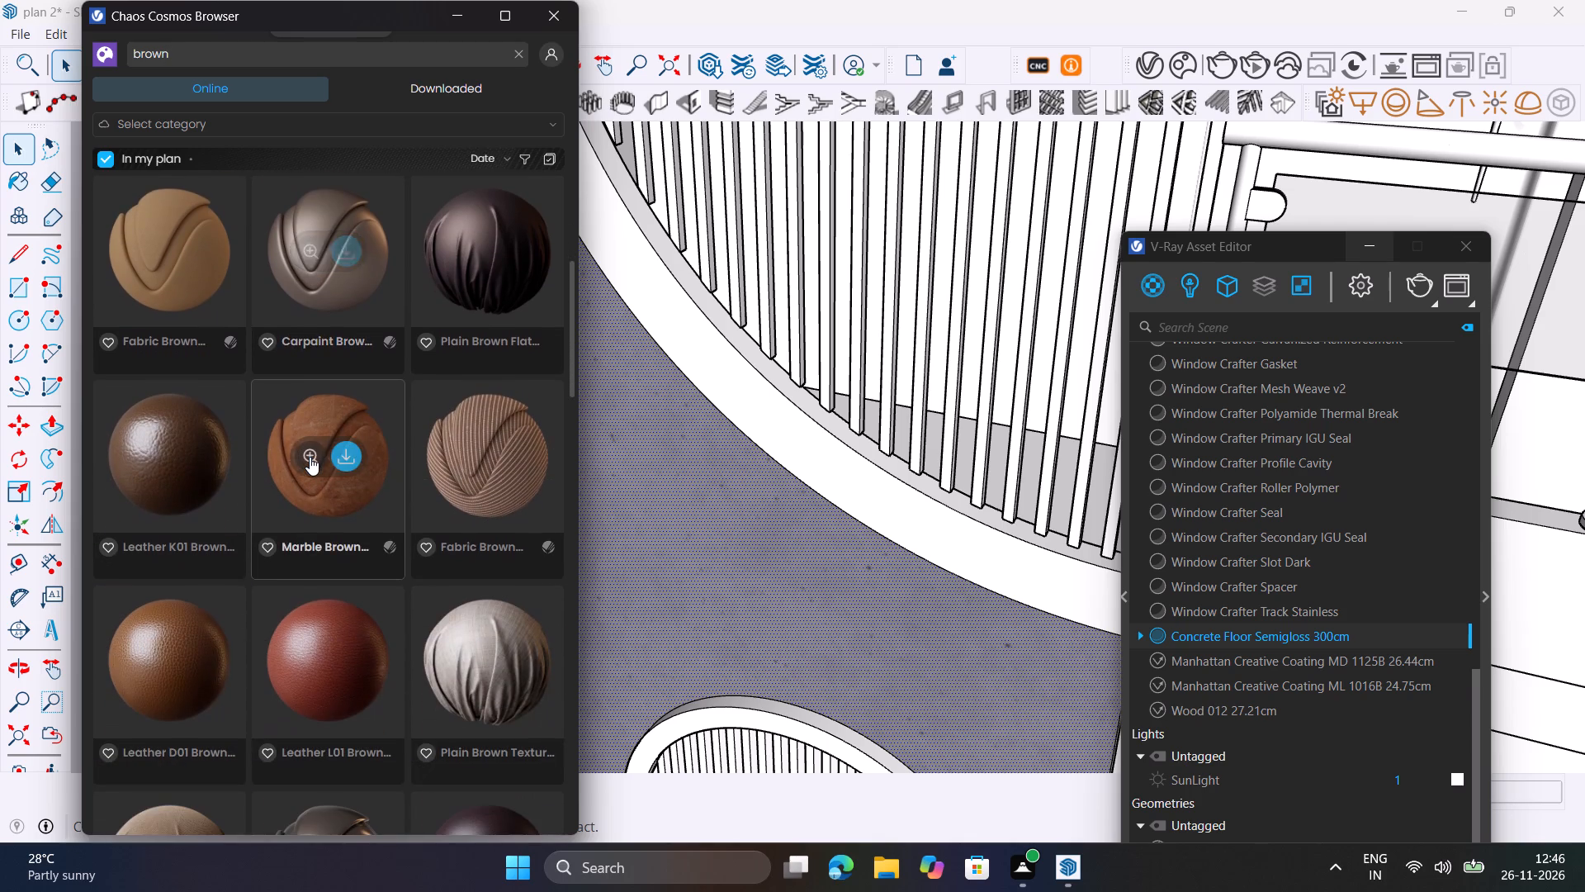
scroll(310, 457, down, 2)
scroll(310, 457, up, 1)
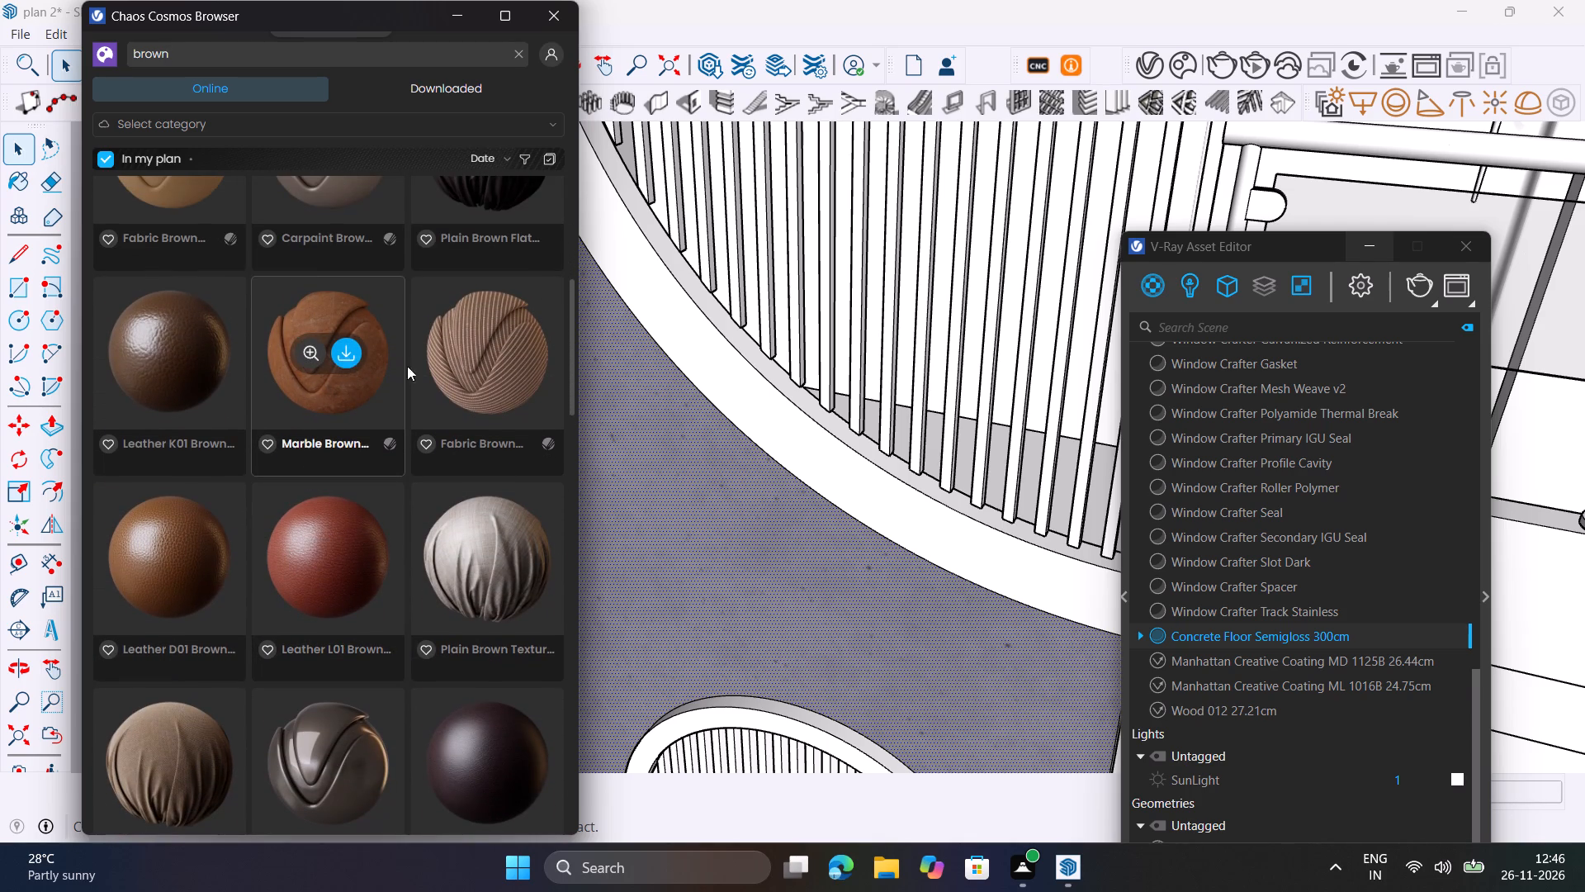
Render a close-up of the large slatted opening's curved border in V-Ray, stop the render and close the frame buffer.
click(1422, 283)
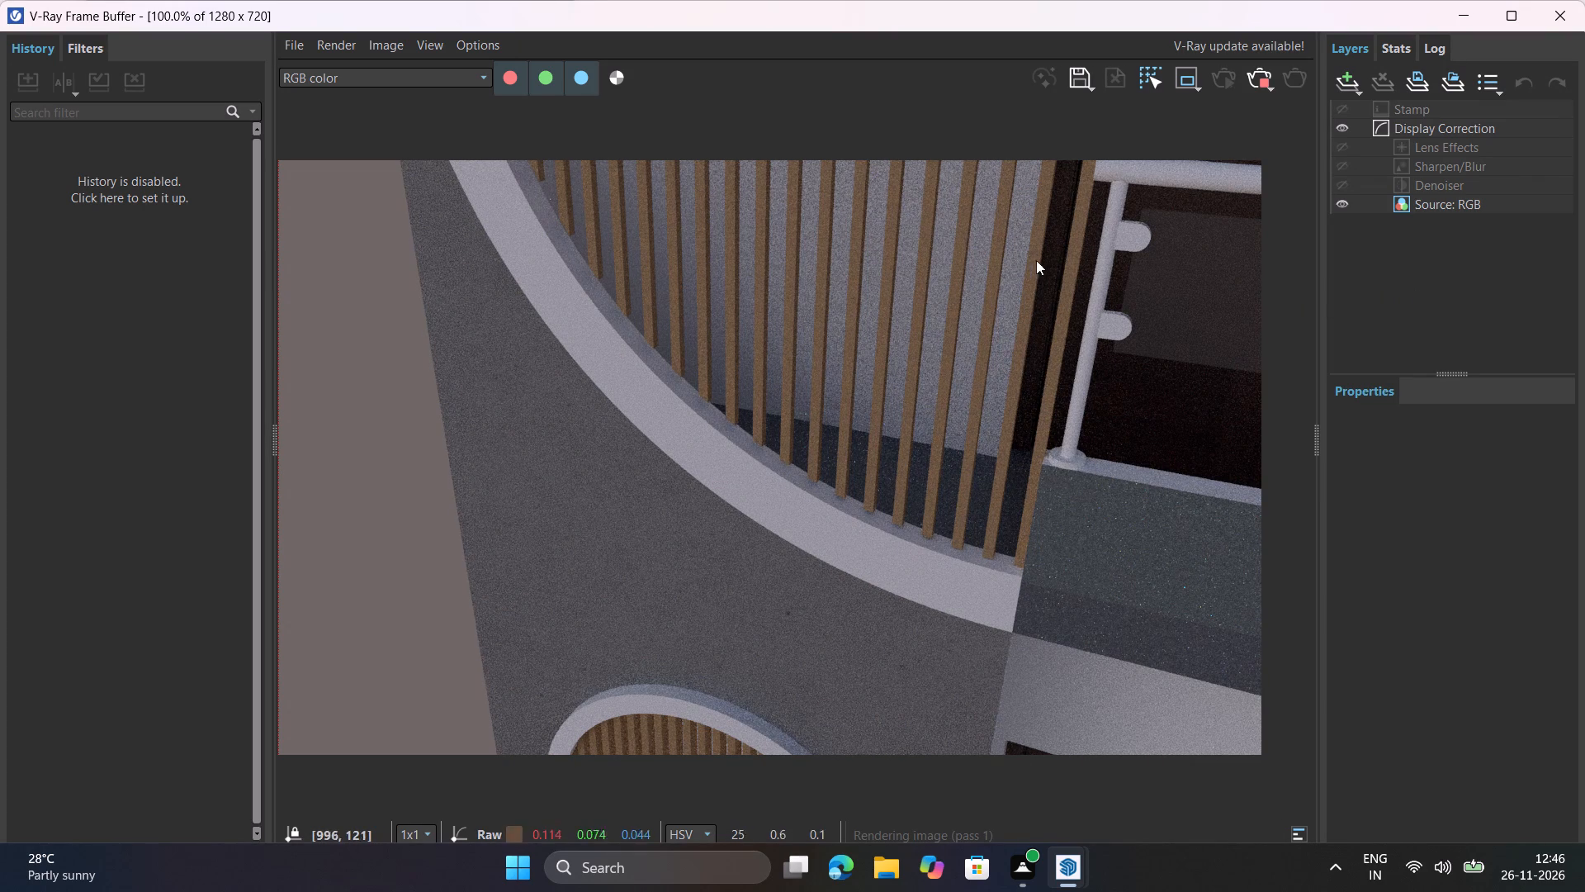
click(1264, 69)
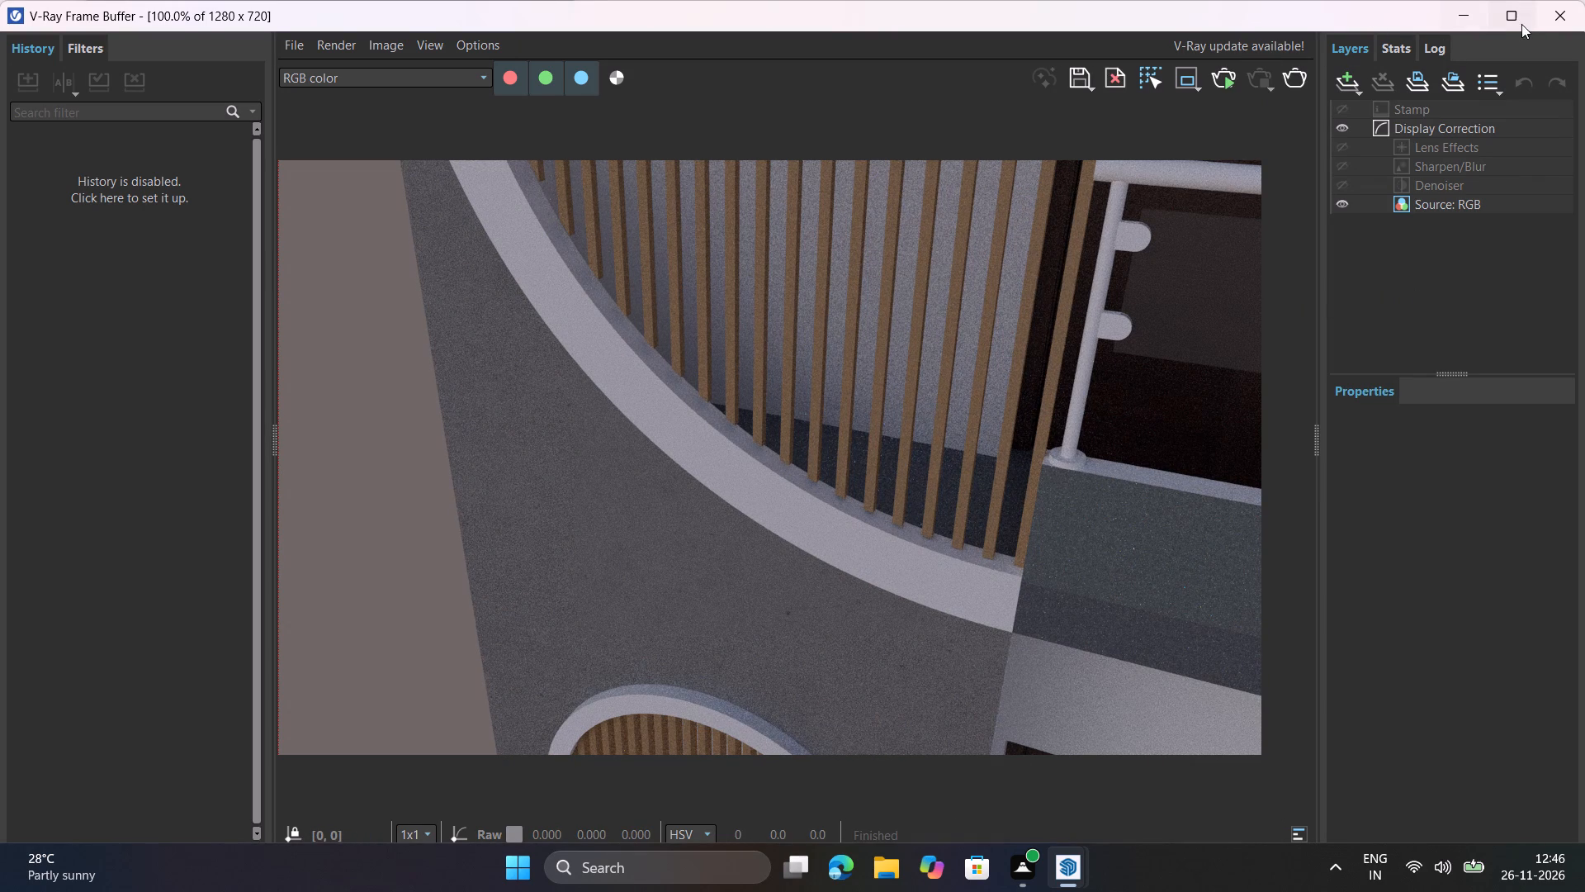
click(1551, 15)
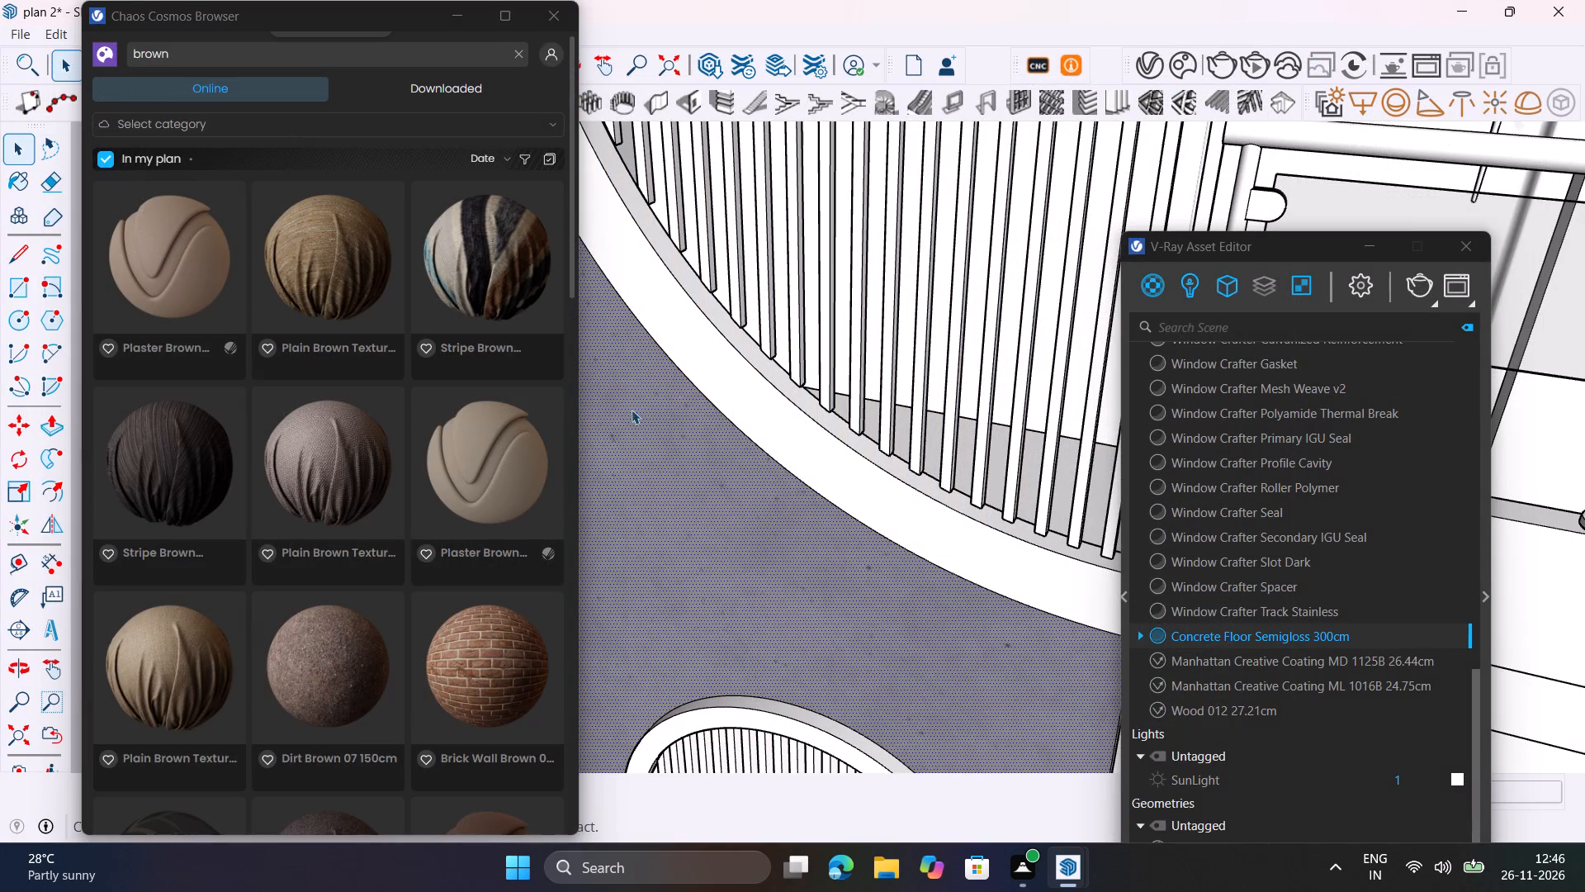
Look further through the brown materials in the online library for a finish for the opening's curved border.
scroll(394, 492, down, 6)
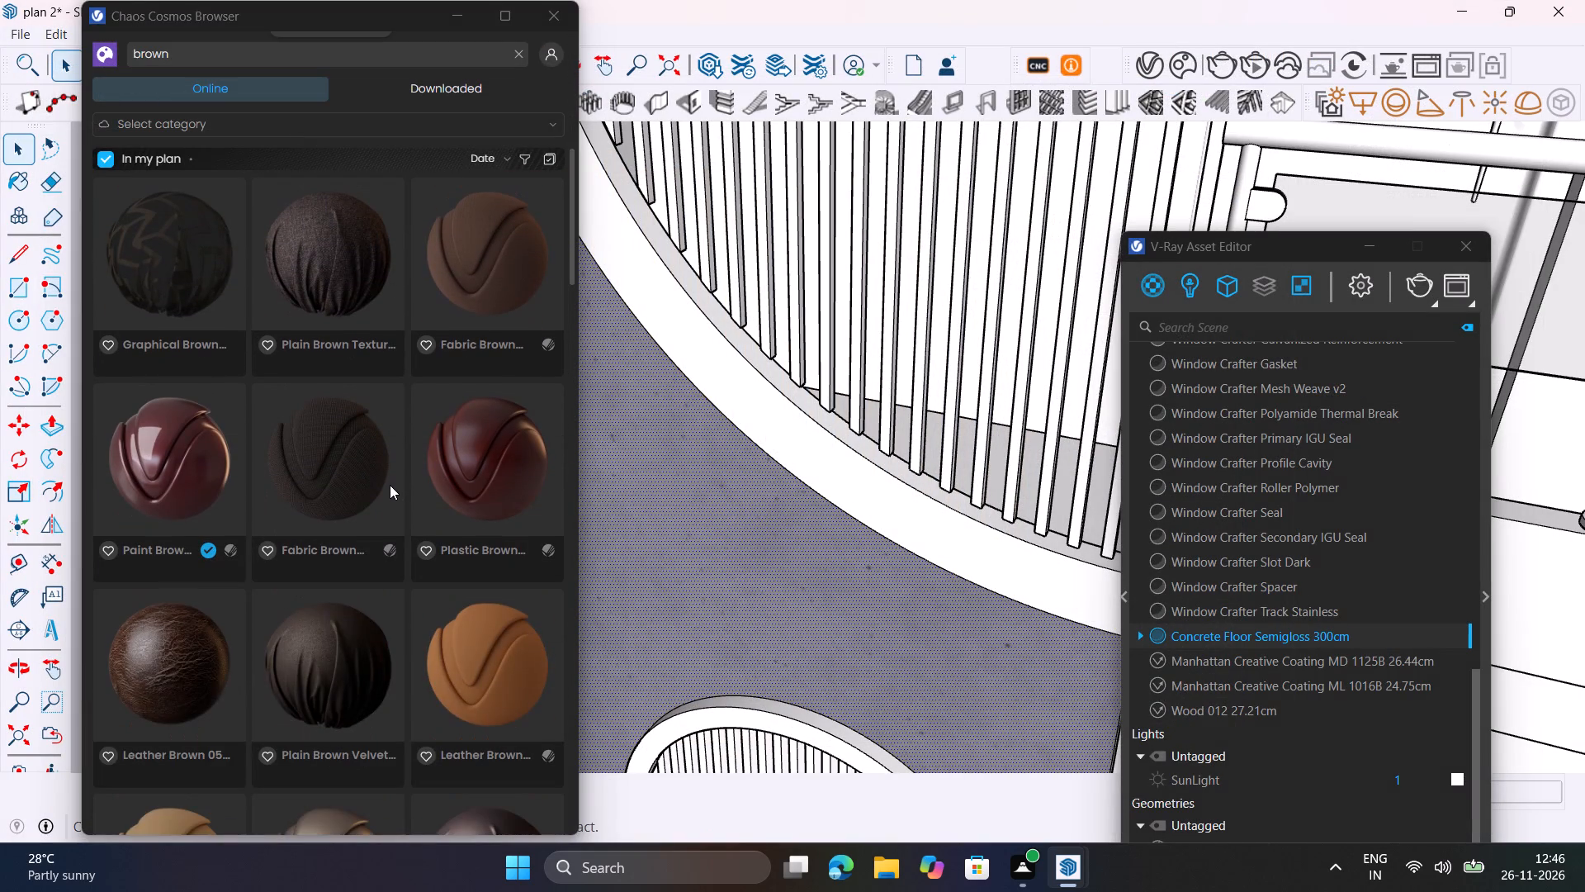
scroll(390, 485, down, 2)
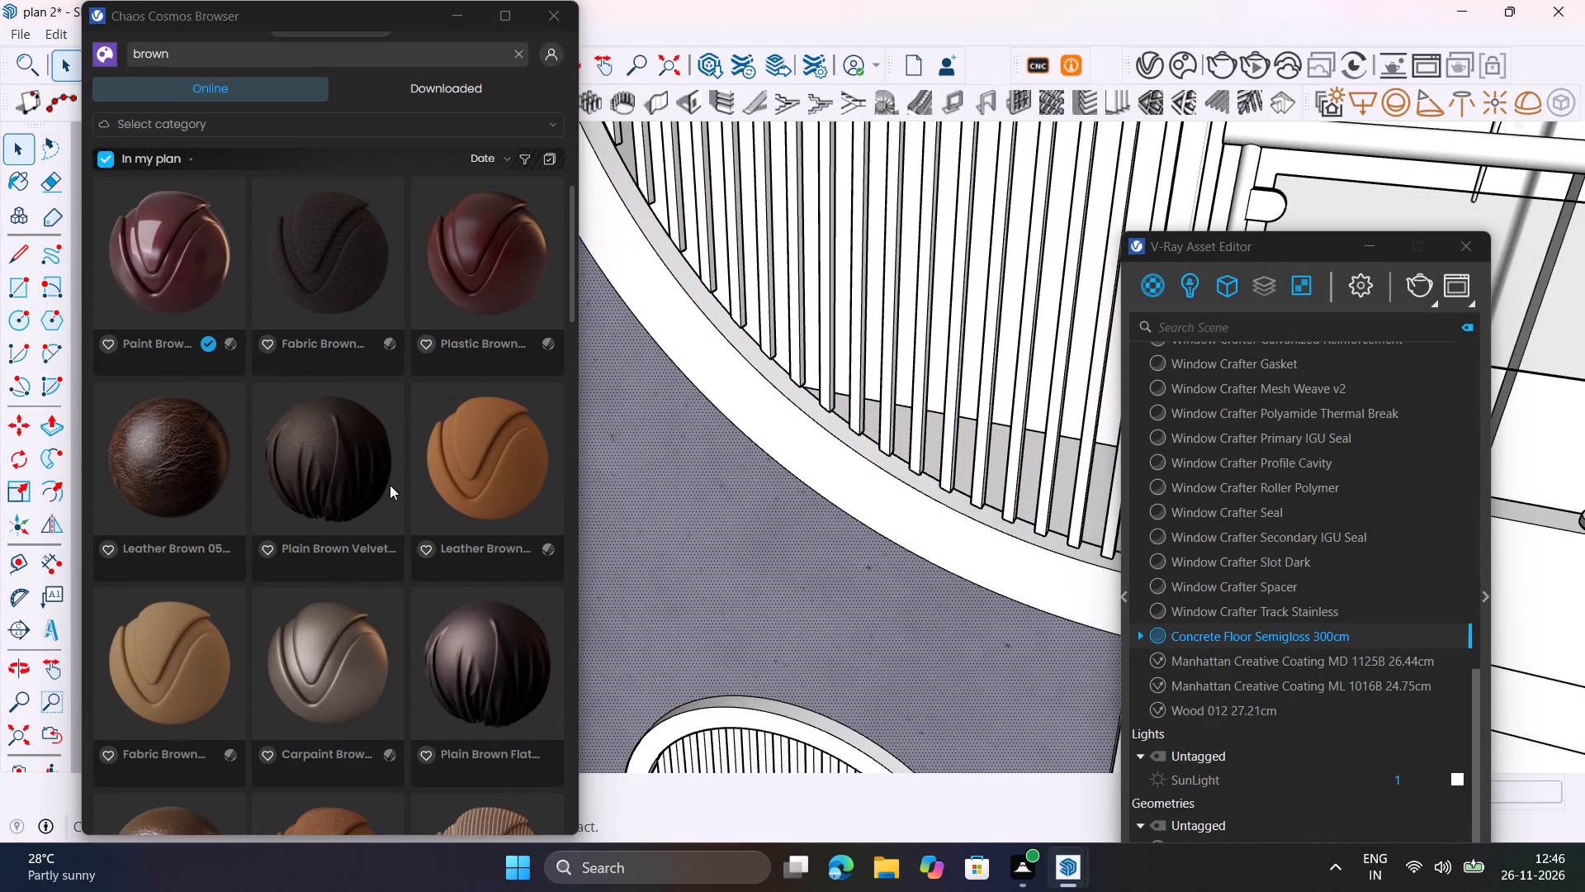
scroll(390, 485, down, 10)
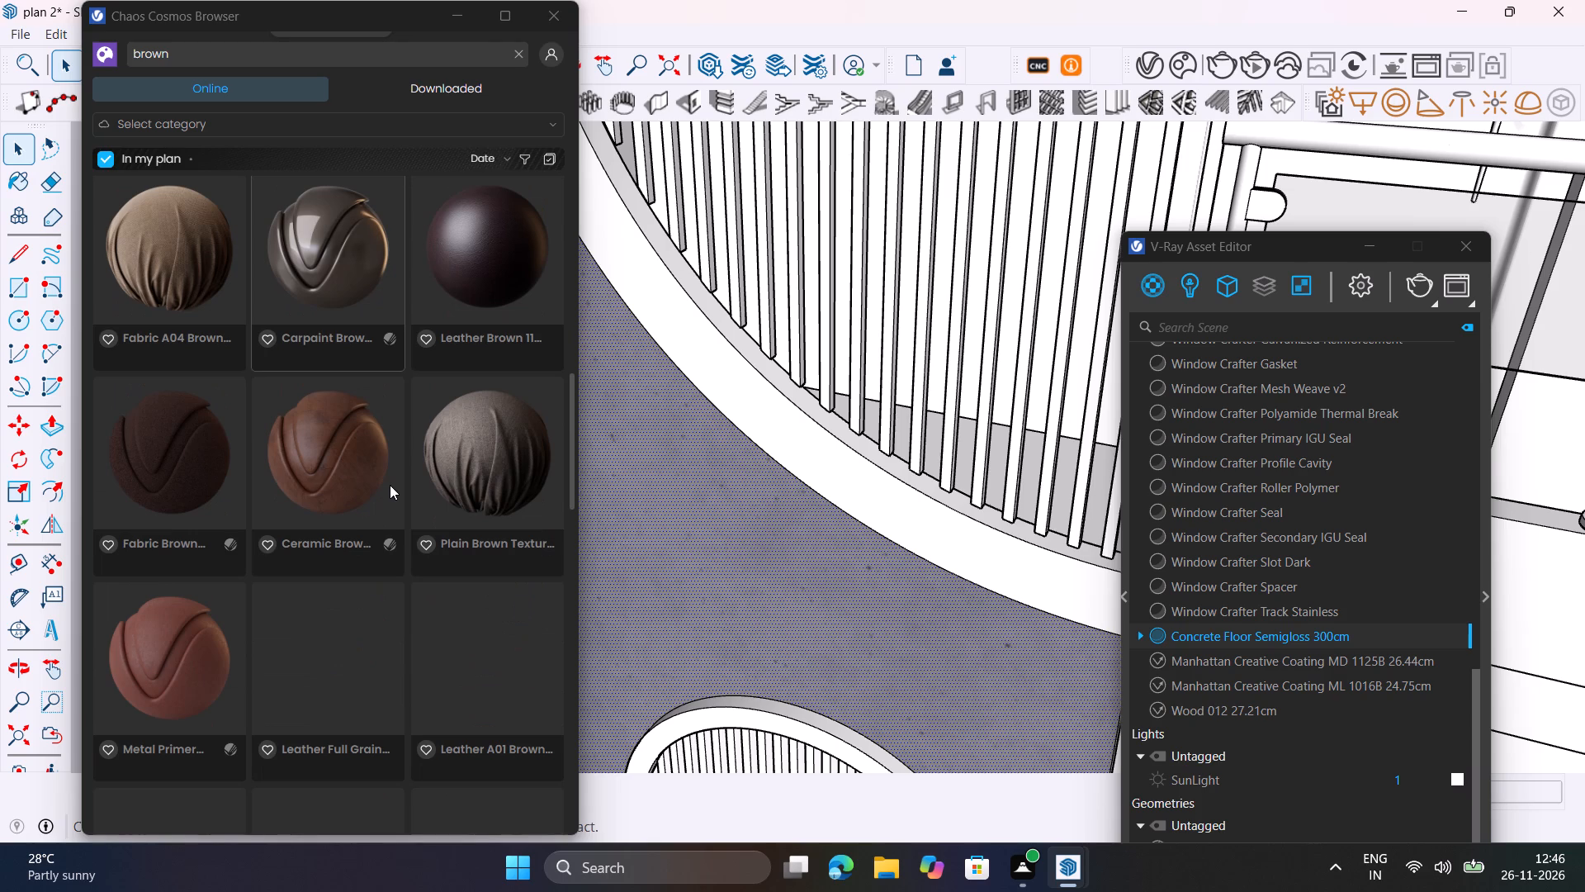
scroll(390, 485, down, 4)
scroll(390, 485, up, 2)
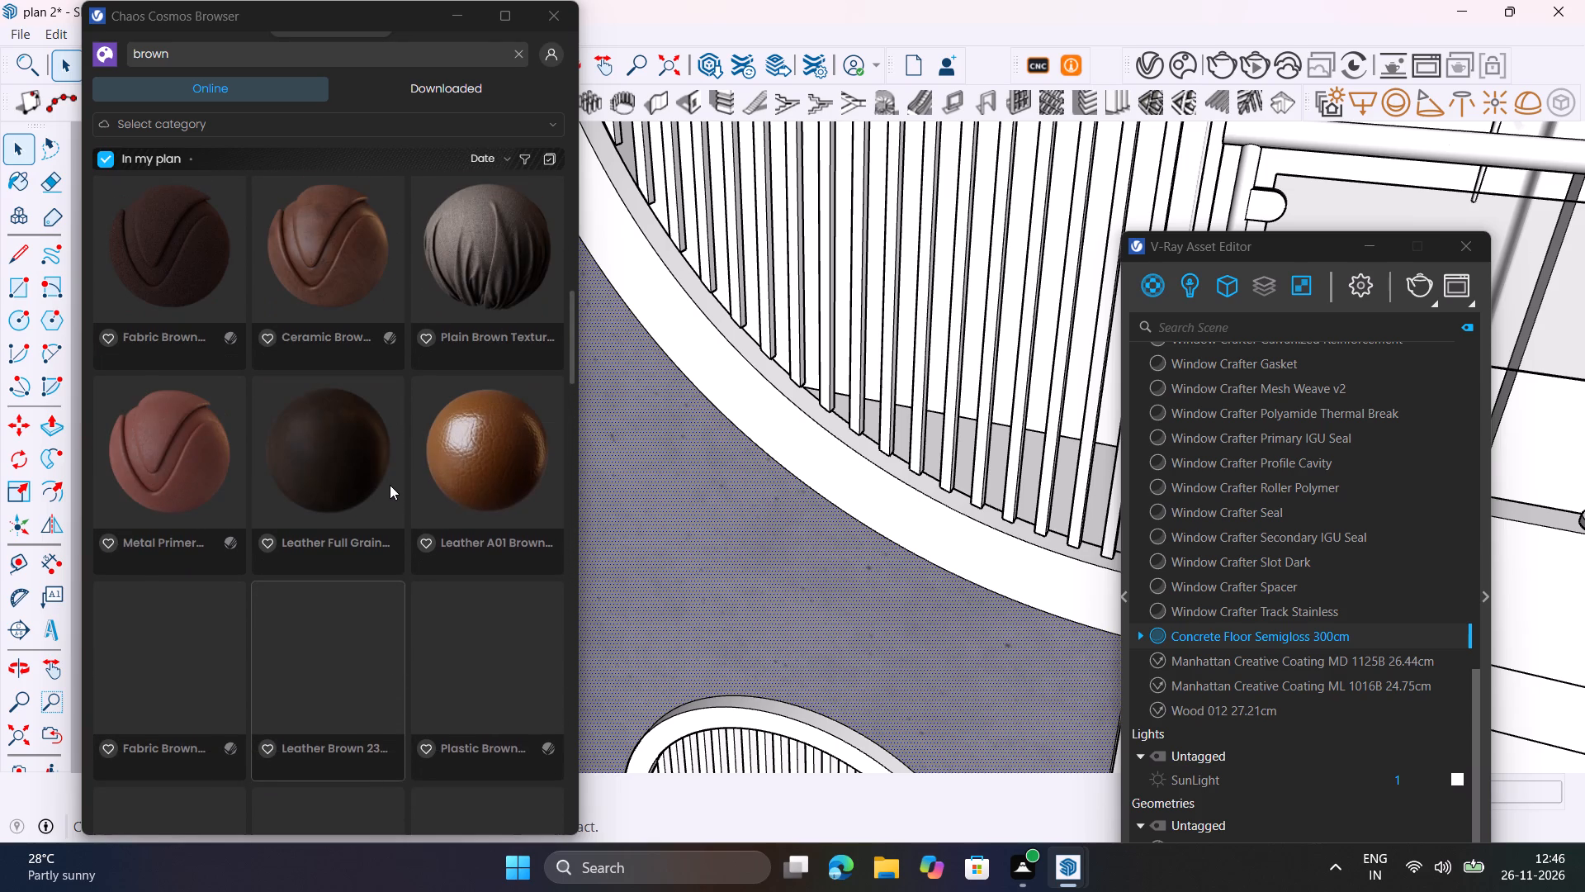
scroll(390, 485, down, 2)
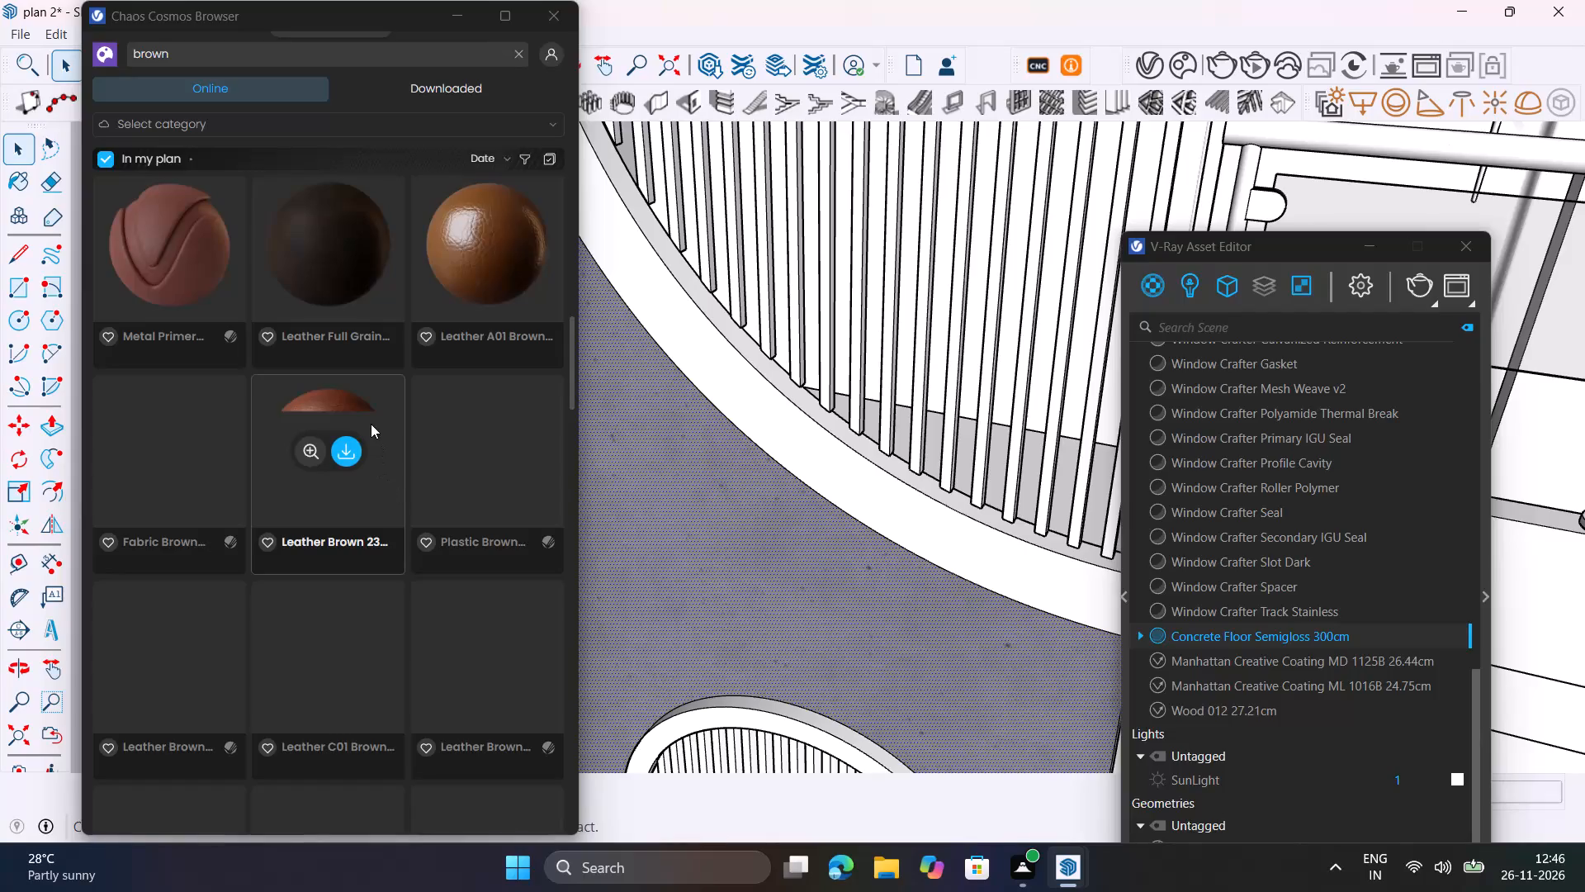
scroll(374, 424, down, 1)
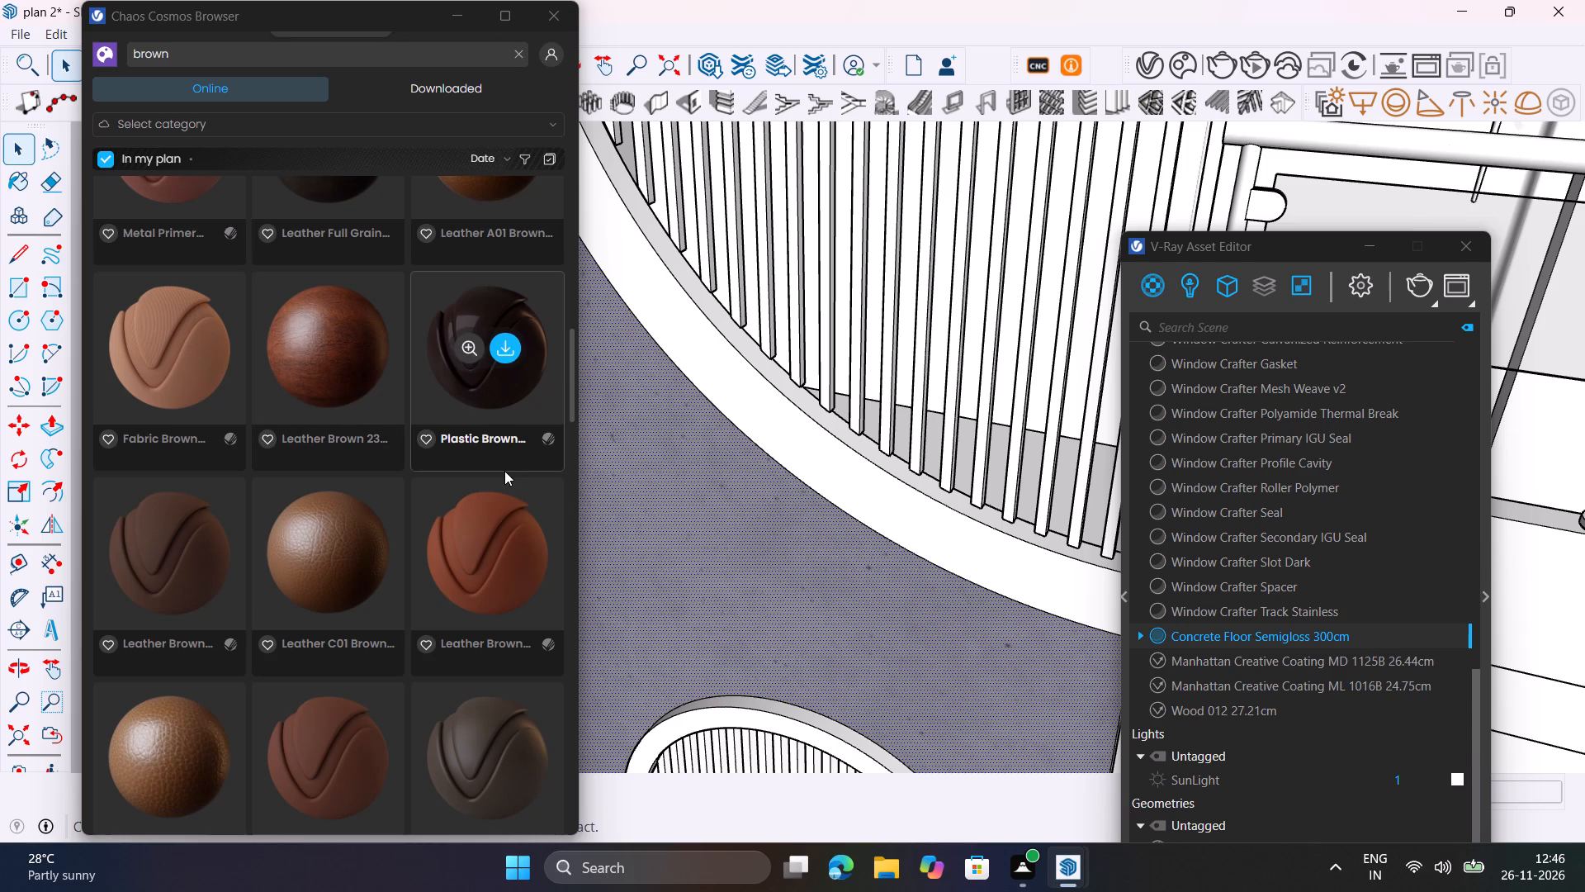
scroll(450, 561, down, 1)
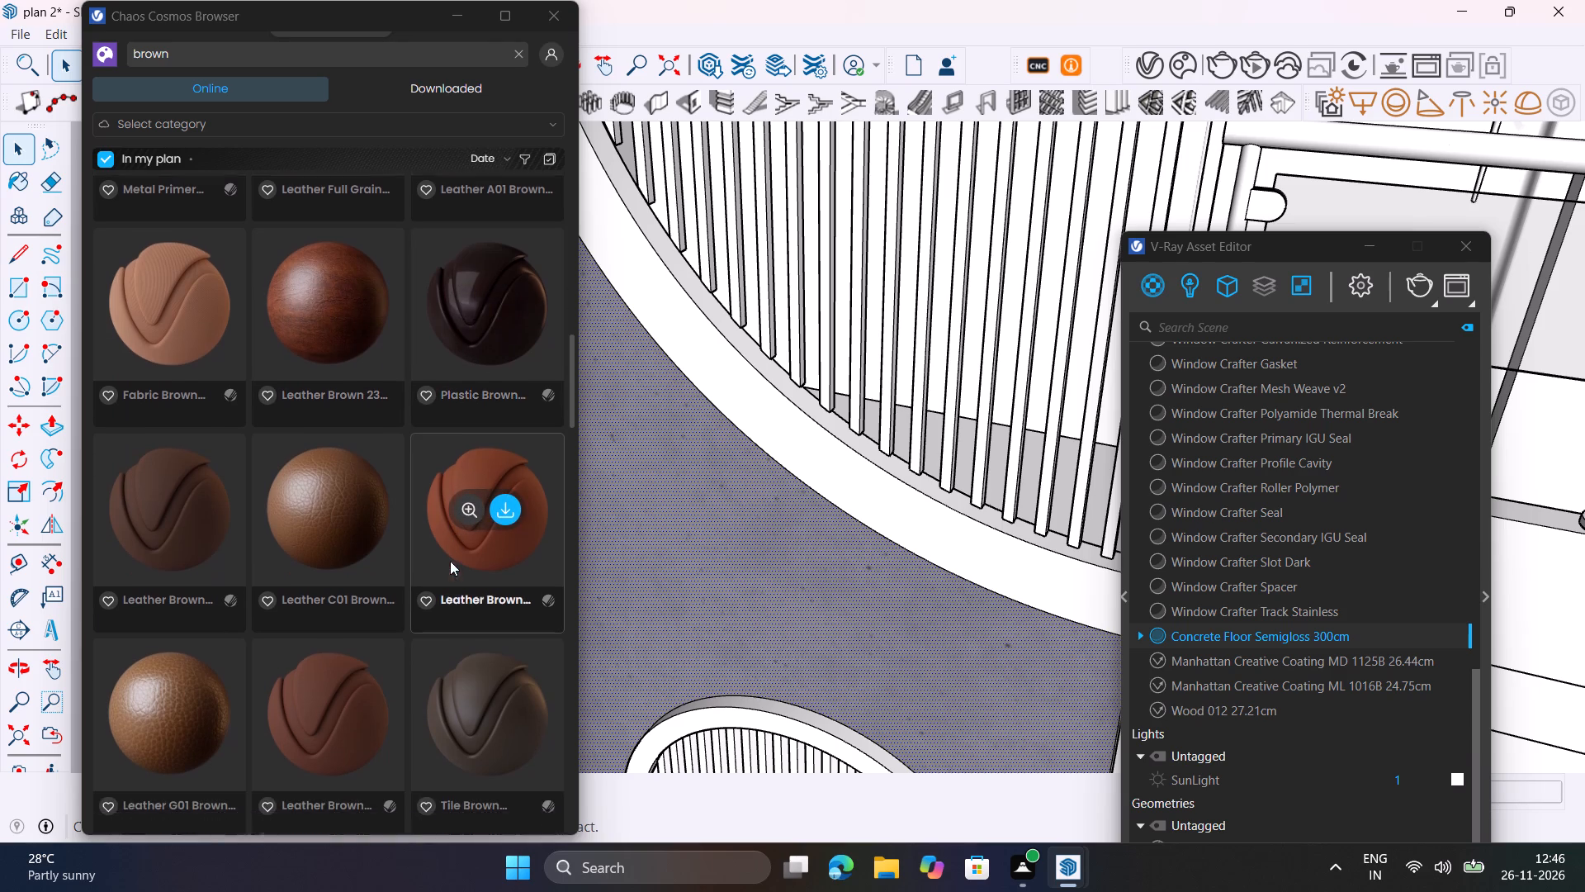
scroll(450, 561, down, 6)
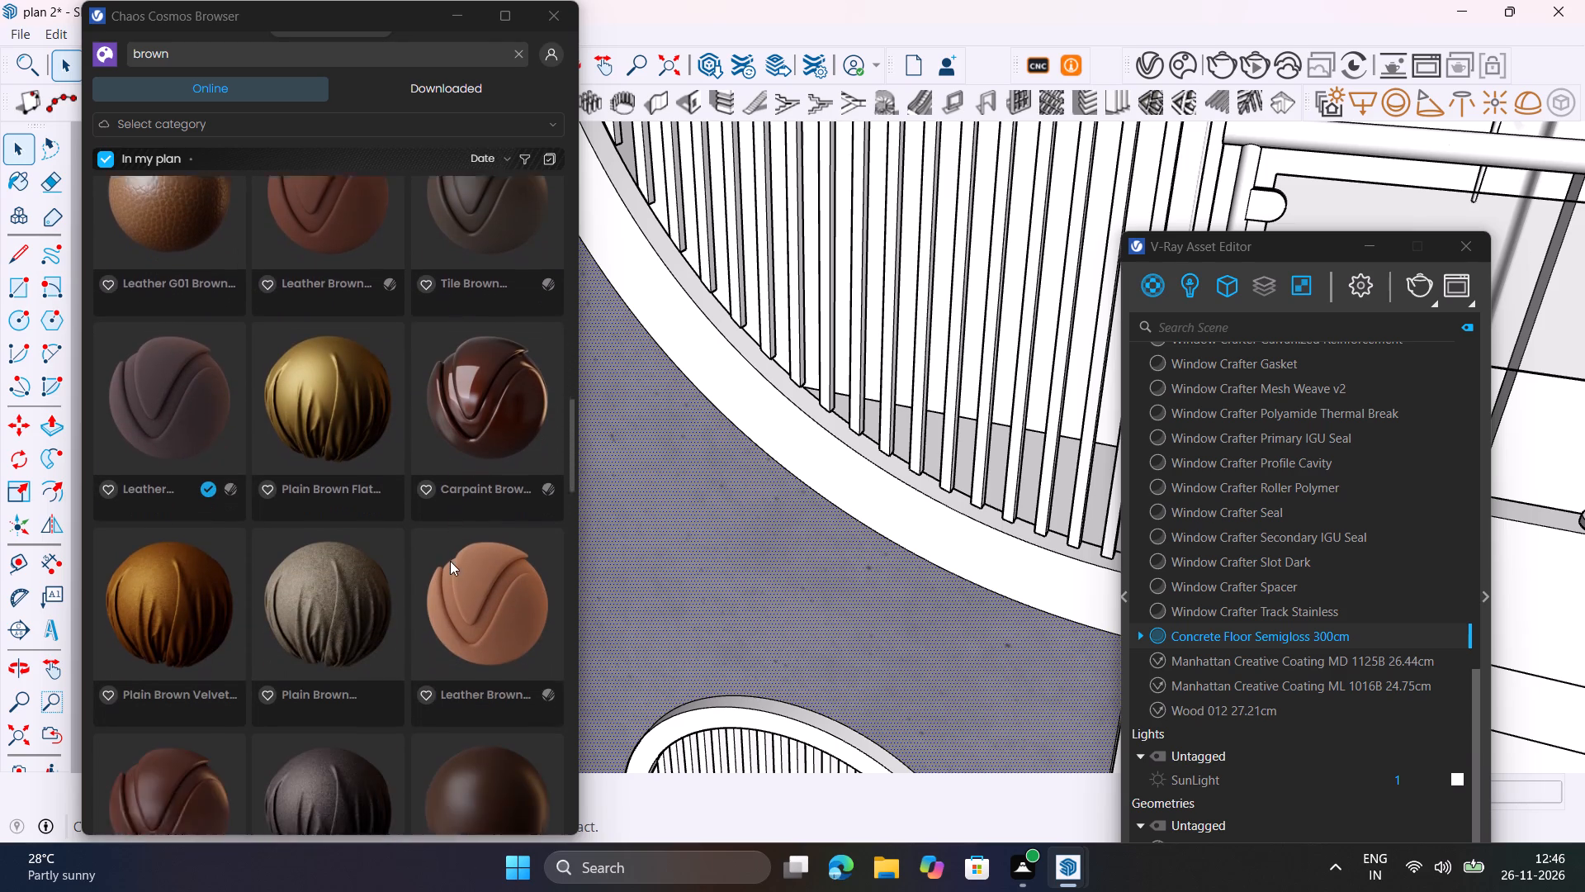
scroll(450, 561, down, 5)
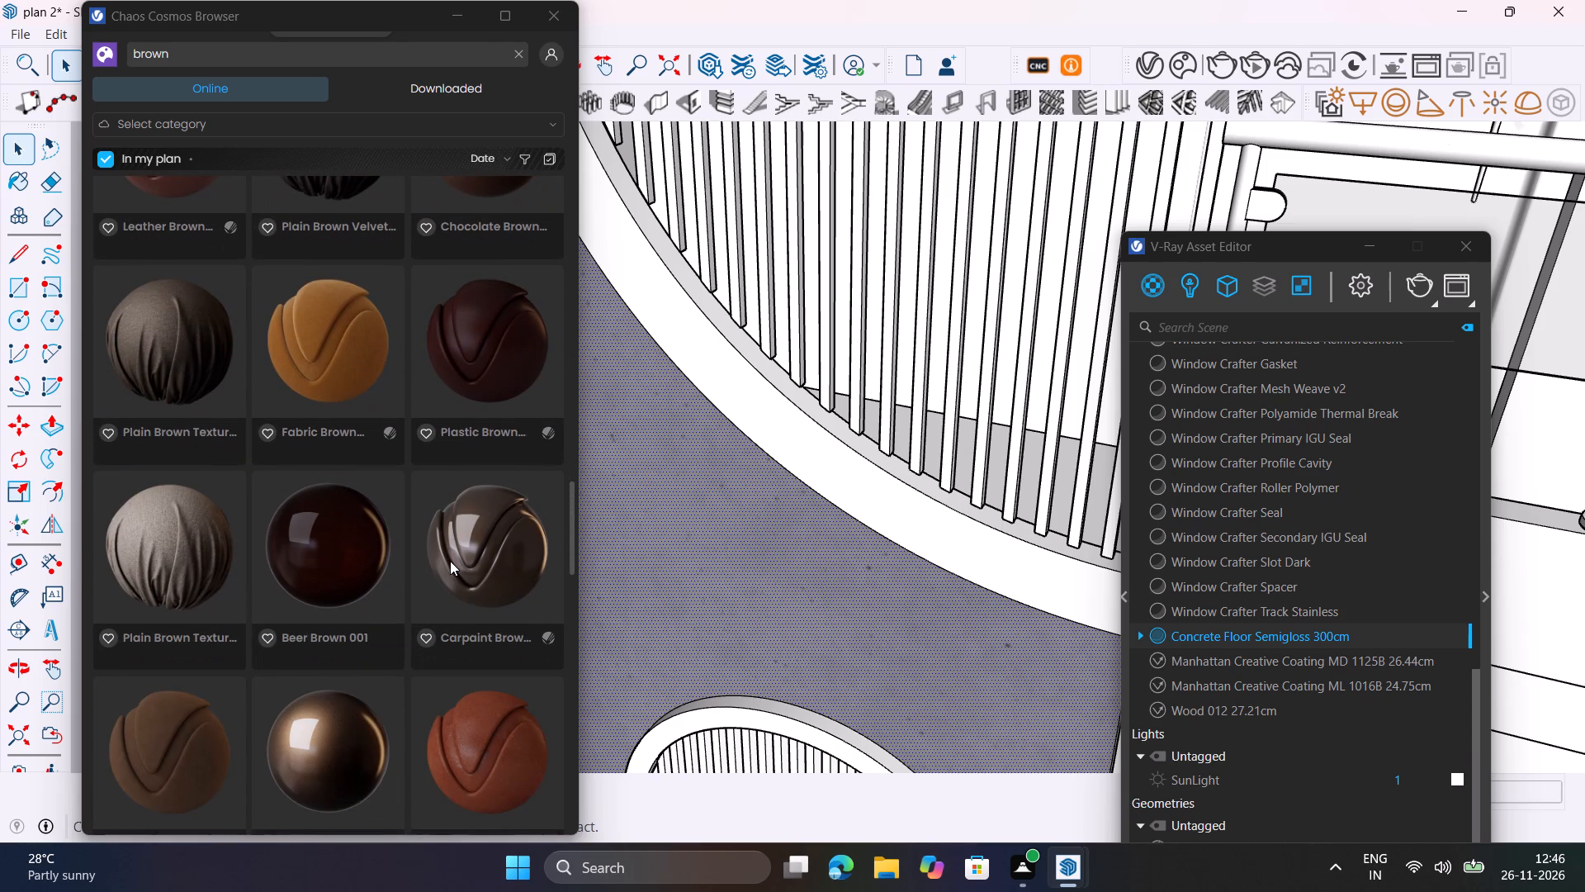
scroll(450, 561, down, 6)
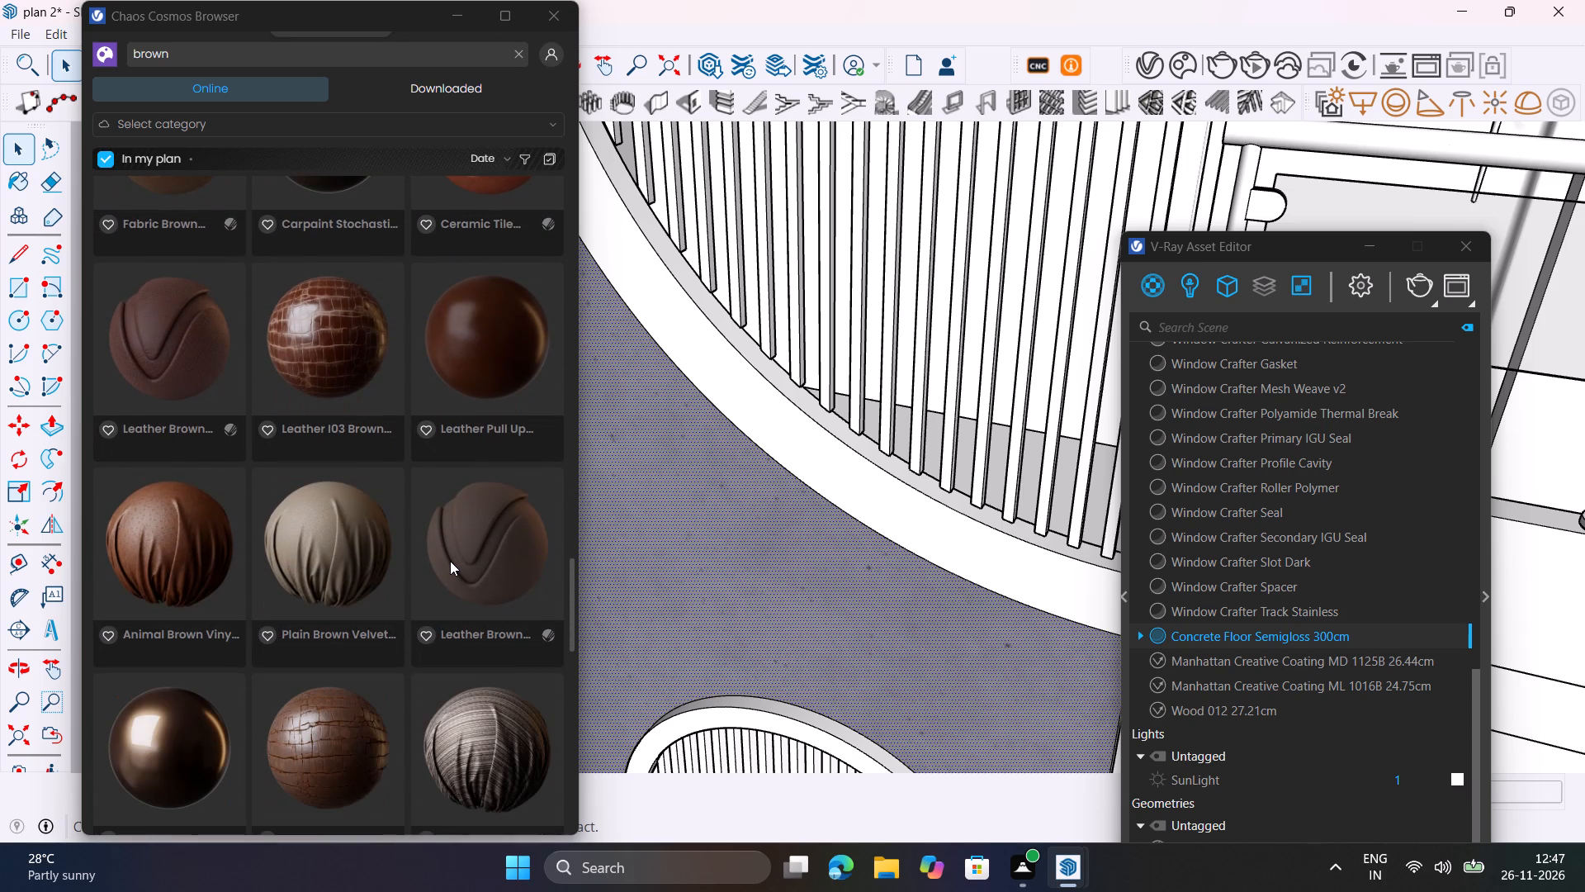
Download the Leather I03 Brown 16cm material from Chaos Cosmos and import it into the scene.
click(339, 336)
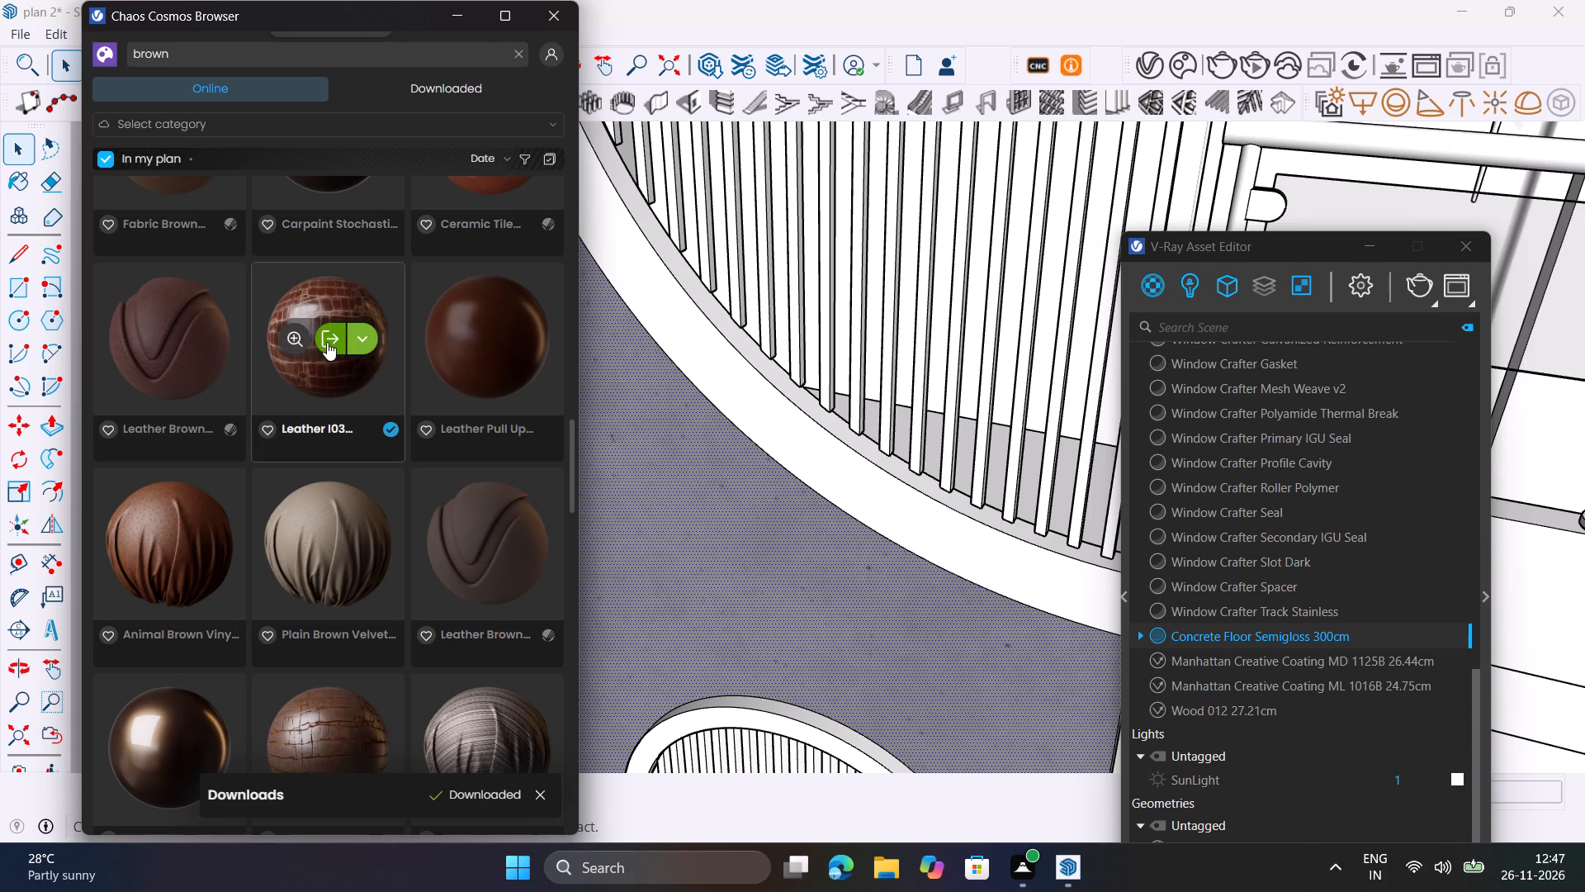
click(327, 342)
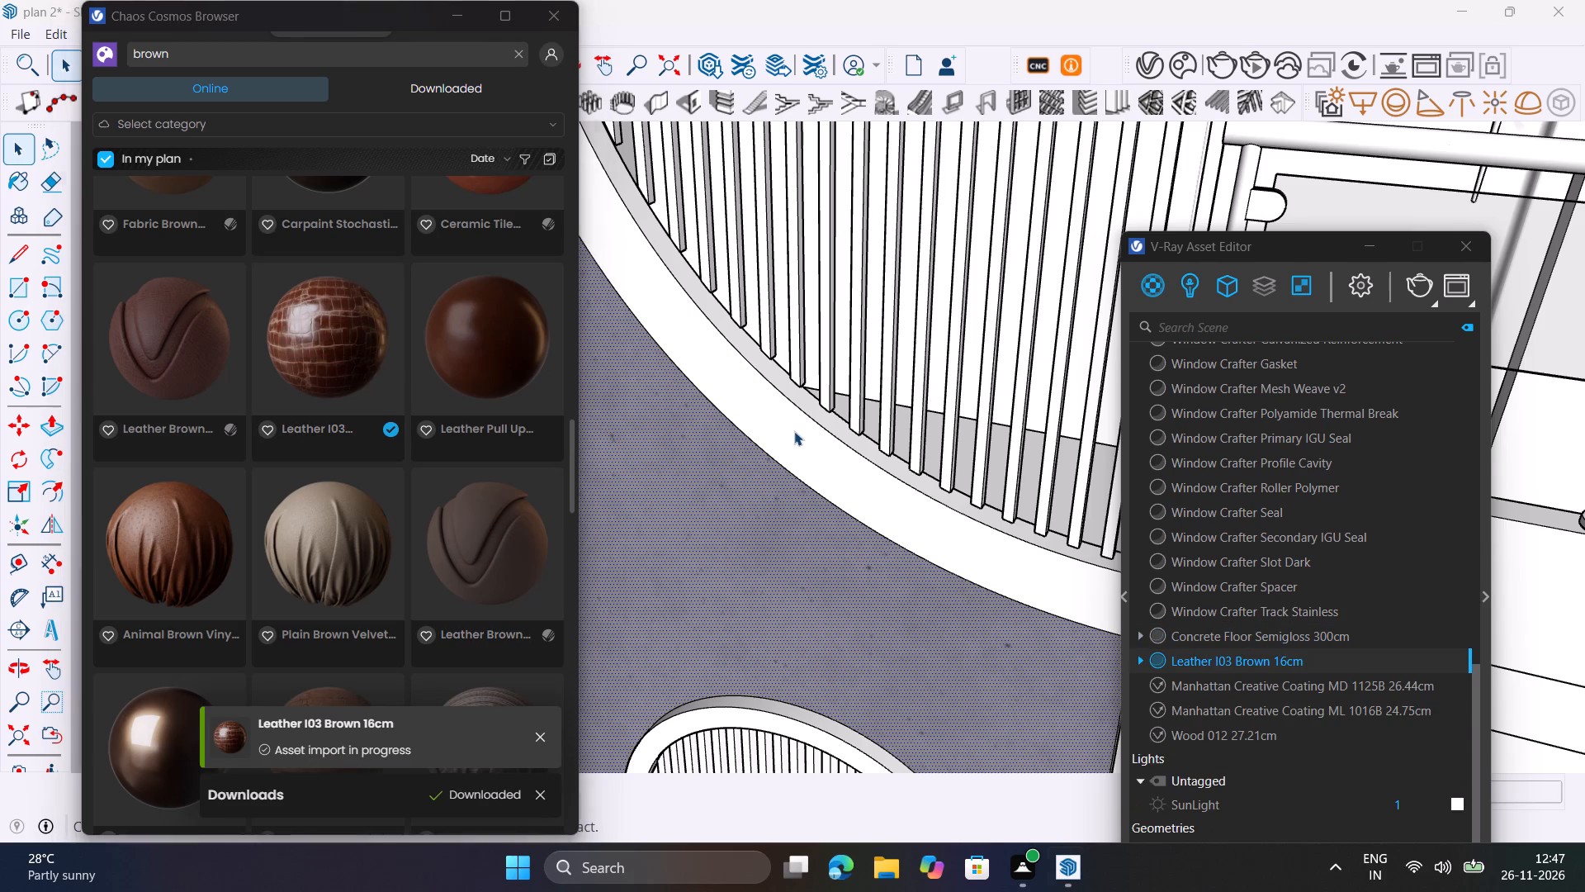
Apply Leather I03 Brown 16cm to the front face and inner edge of the large slatted opening's curved border.
click(794, 431)
right_click(1194, 656)
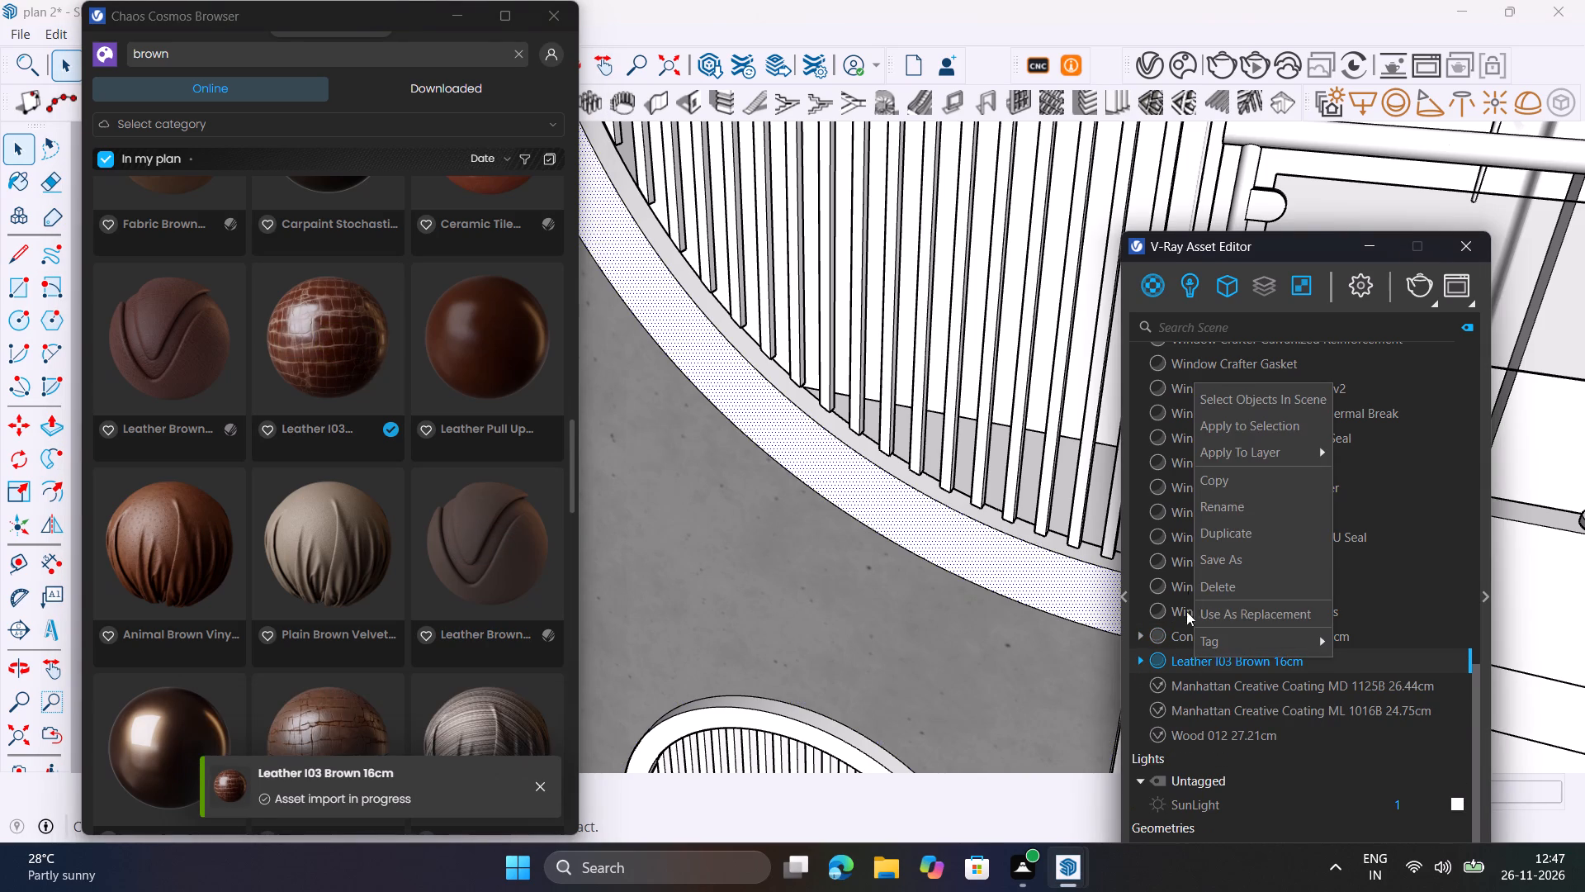
click(1299, 426)
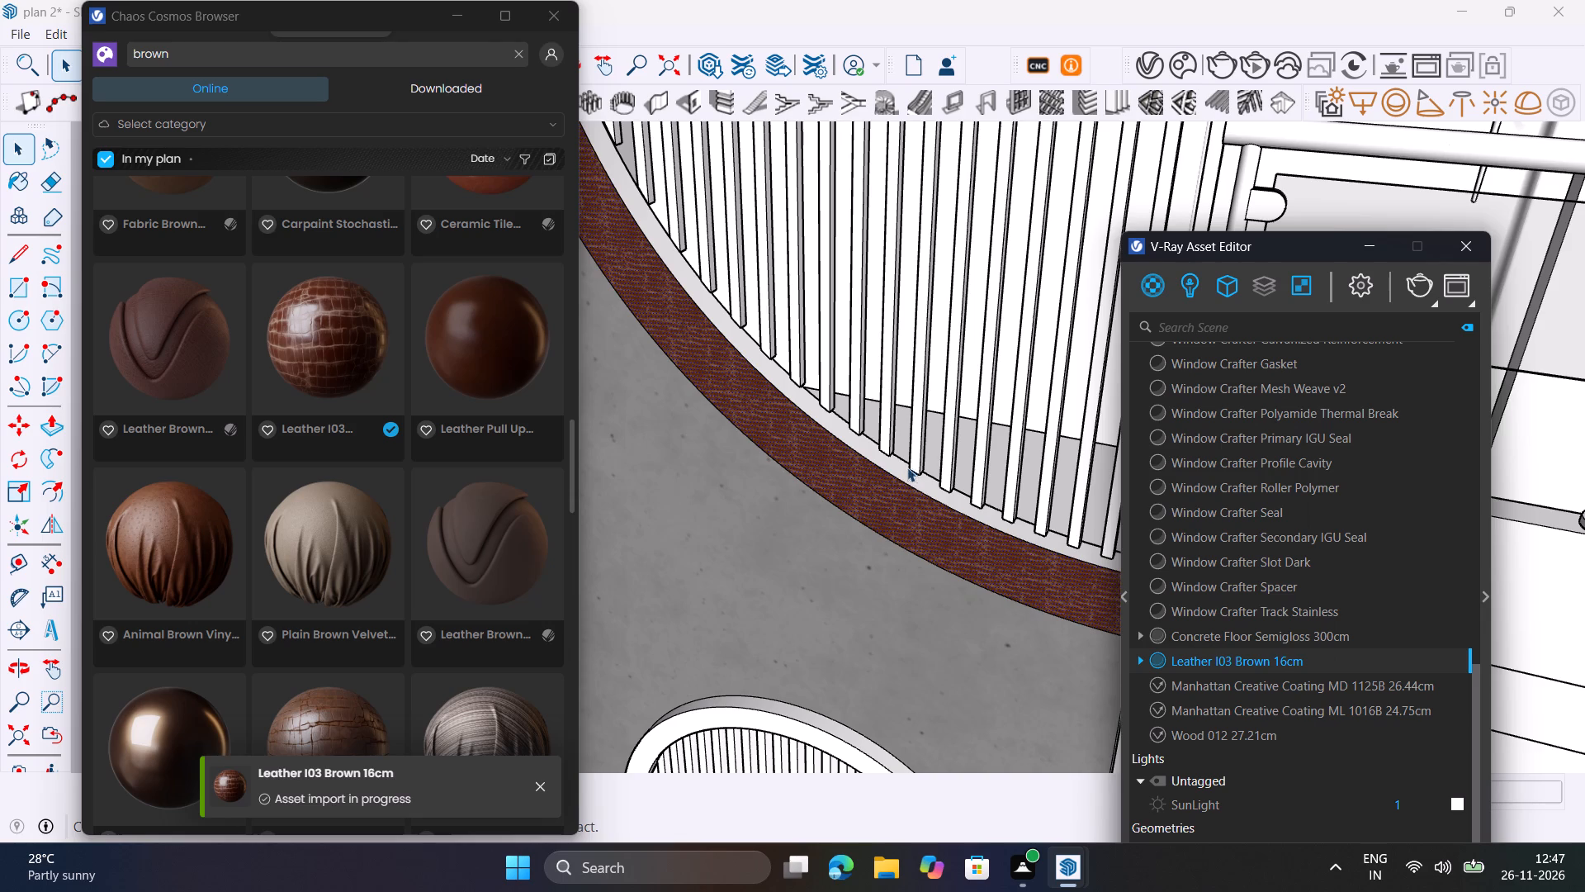
scroll(912, 466, up, 18)
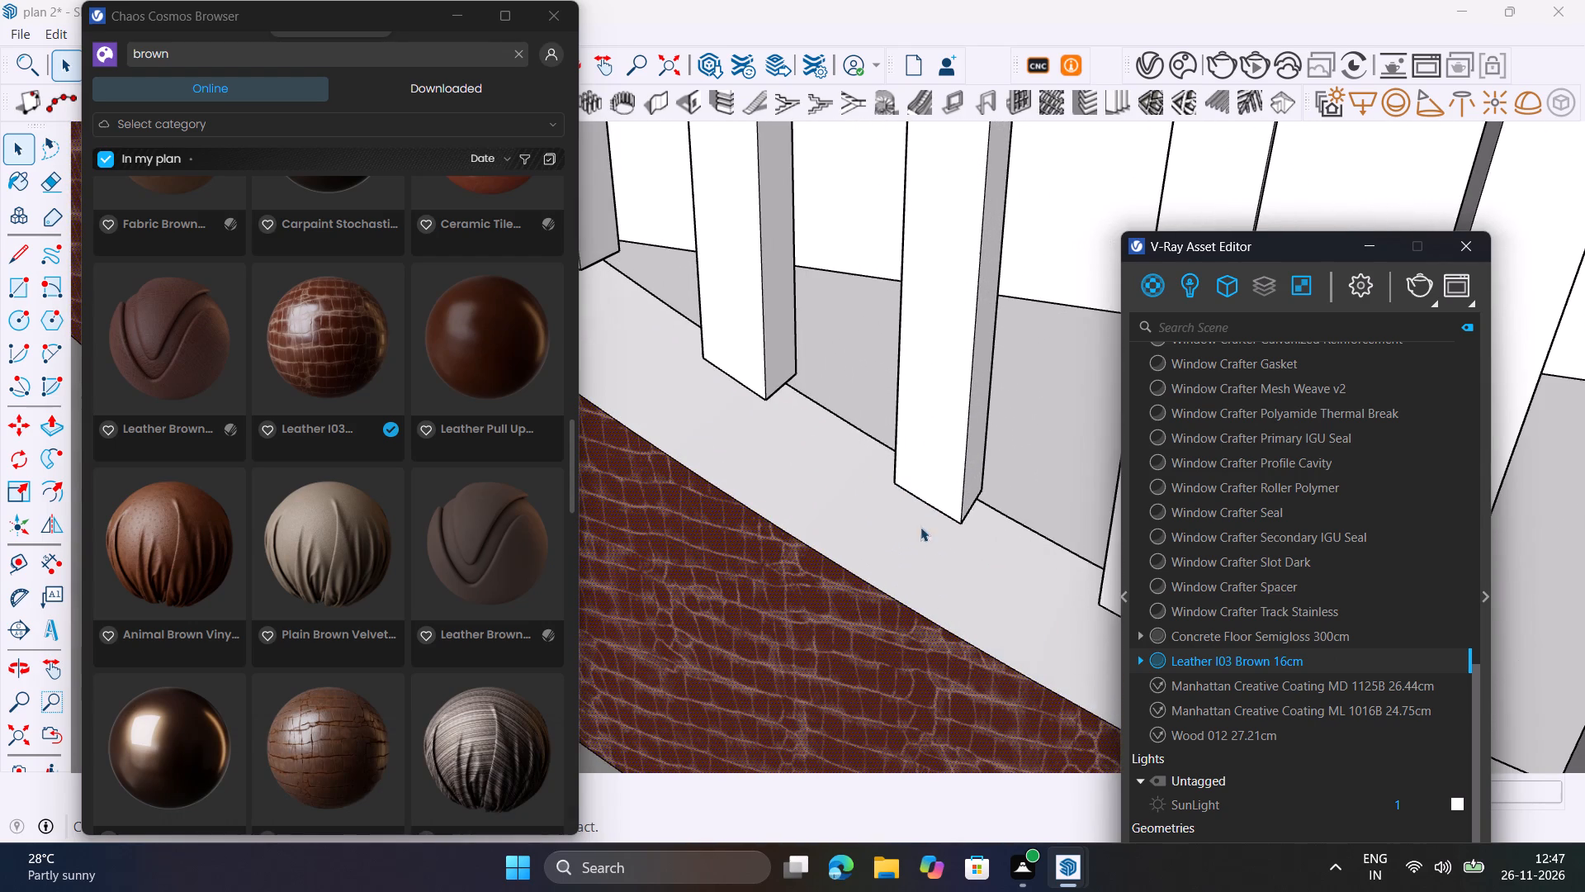
click(921, 574)
right_click(1204, 663)
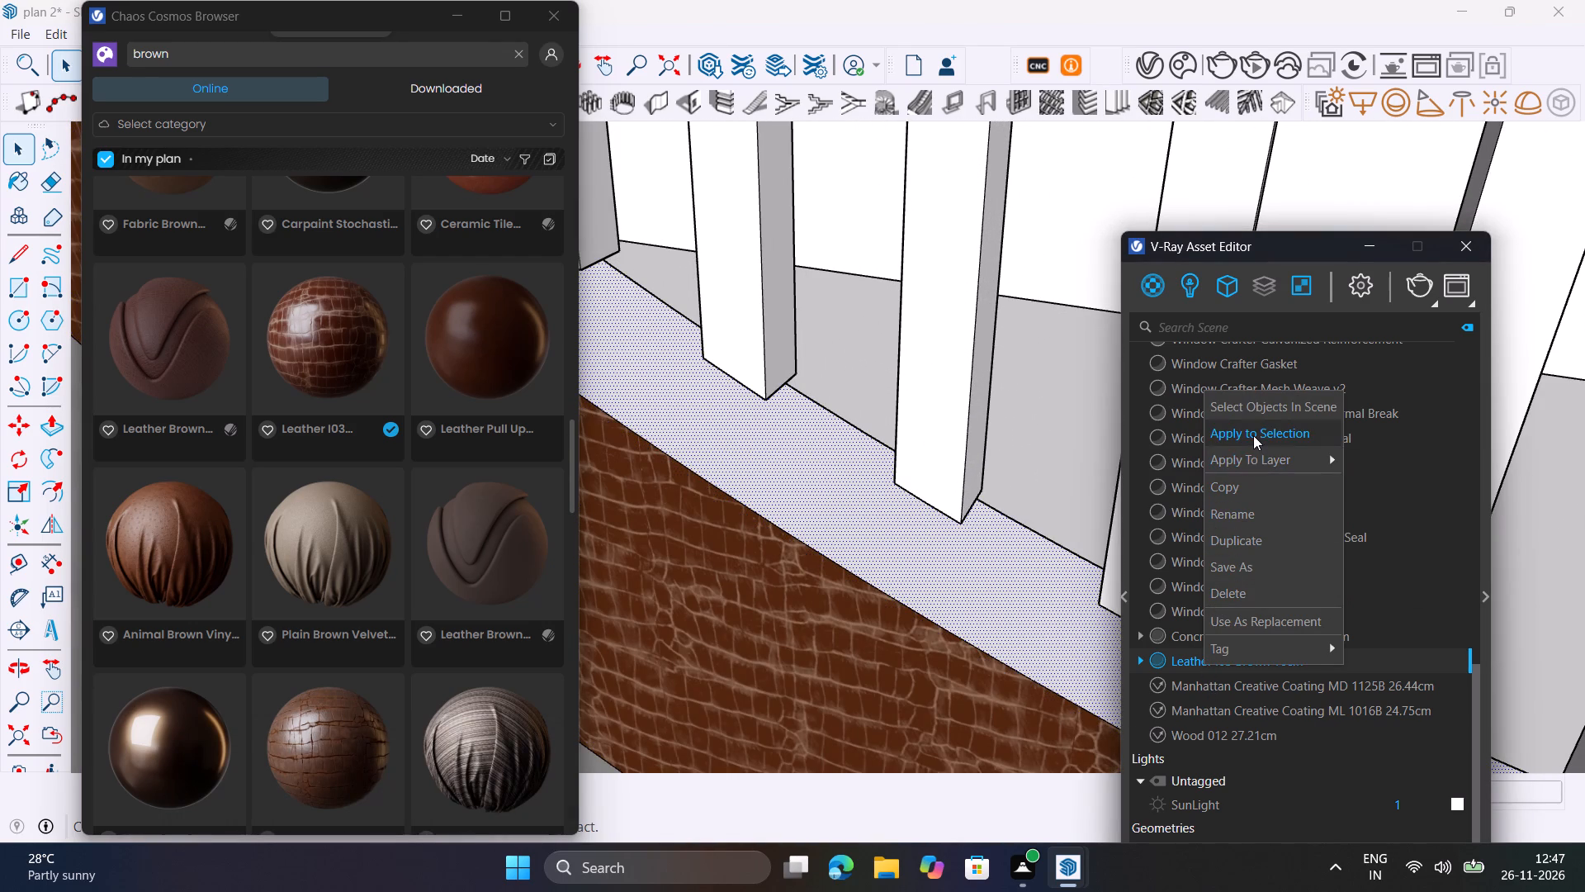
click(1253, 435)
Render the facade around the large slatted opening in V-Ray, inspect the brown border up close, and close the frame buffer.
scroll(834, 559, down, 20)
scroll(834, 559, down, 5)
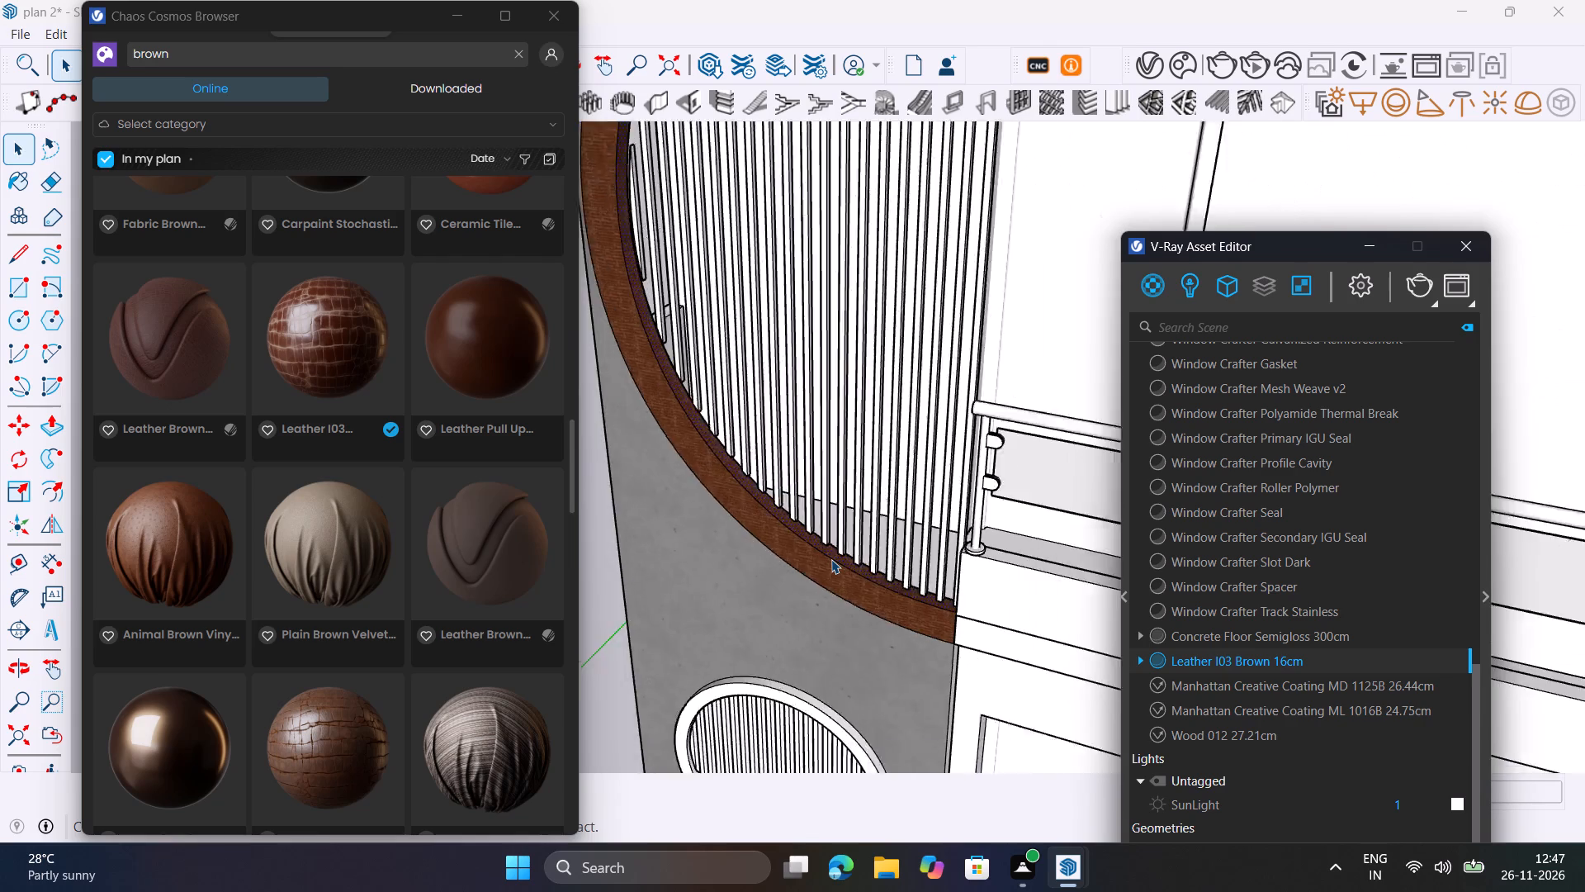
scroll(831, 559, down, 8)
click(619, 591)
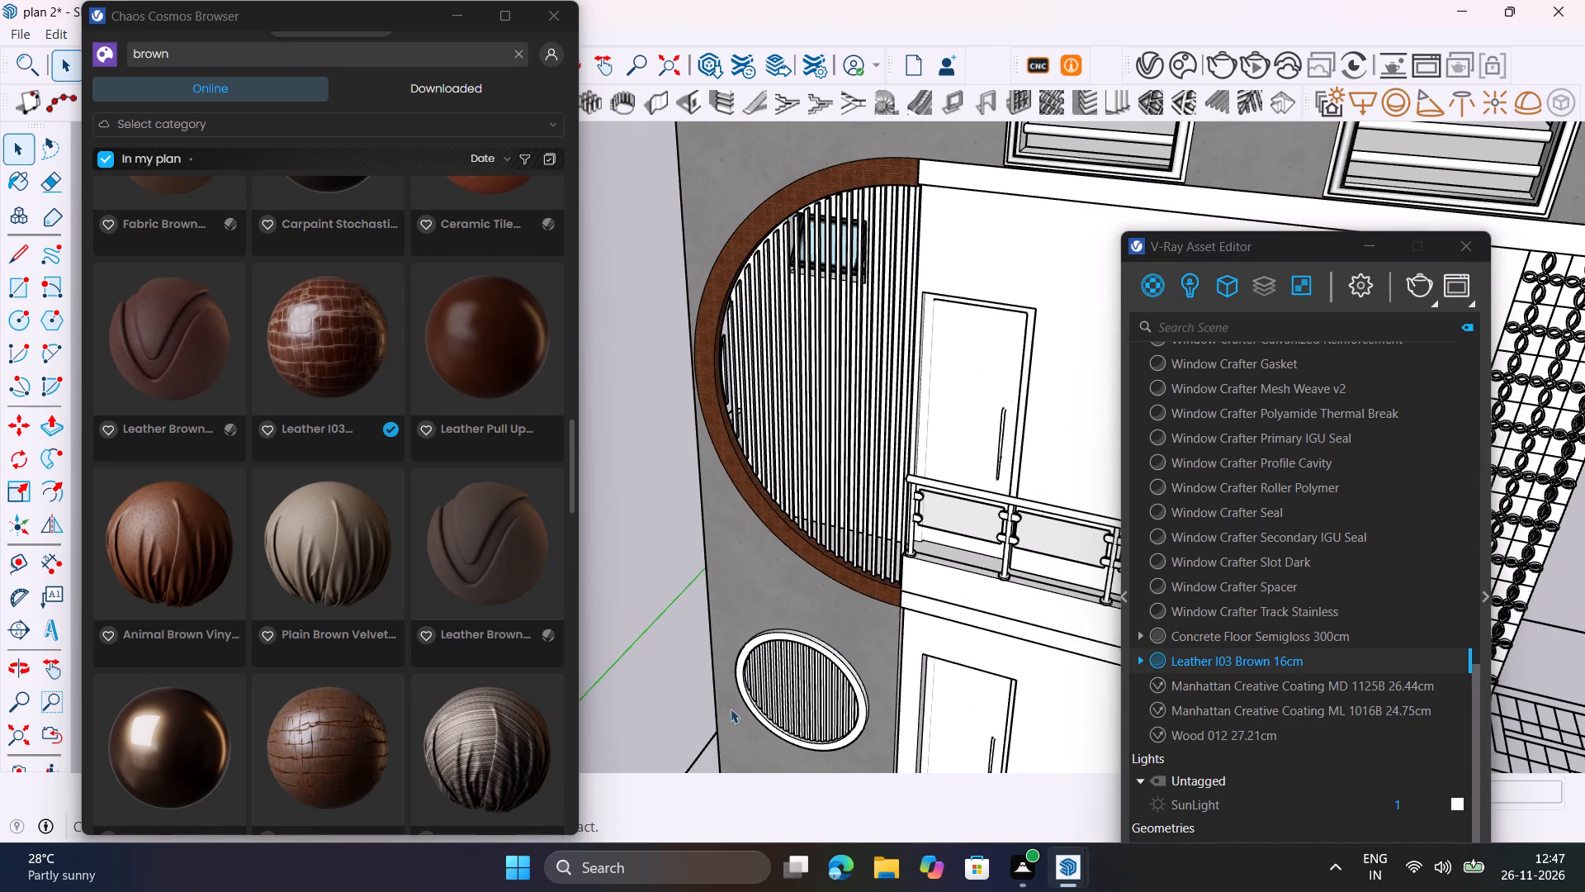
middle_drag(754, 717, 807, 581)
scroll(811, 581, down, 2)
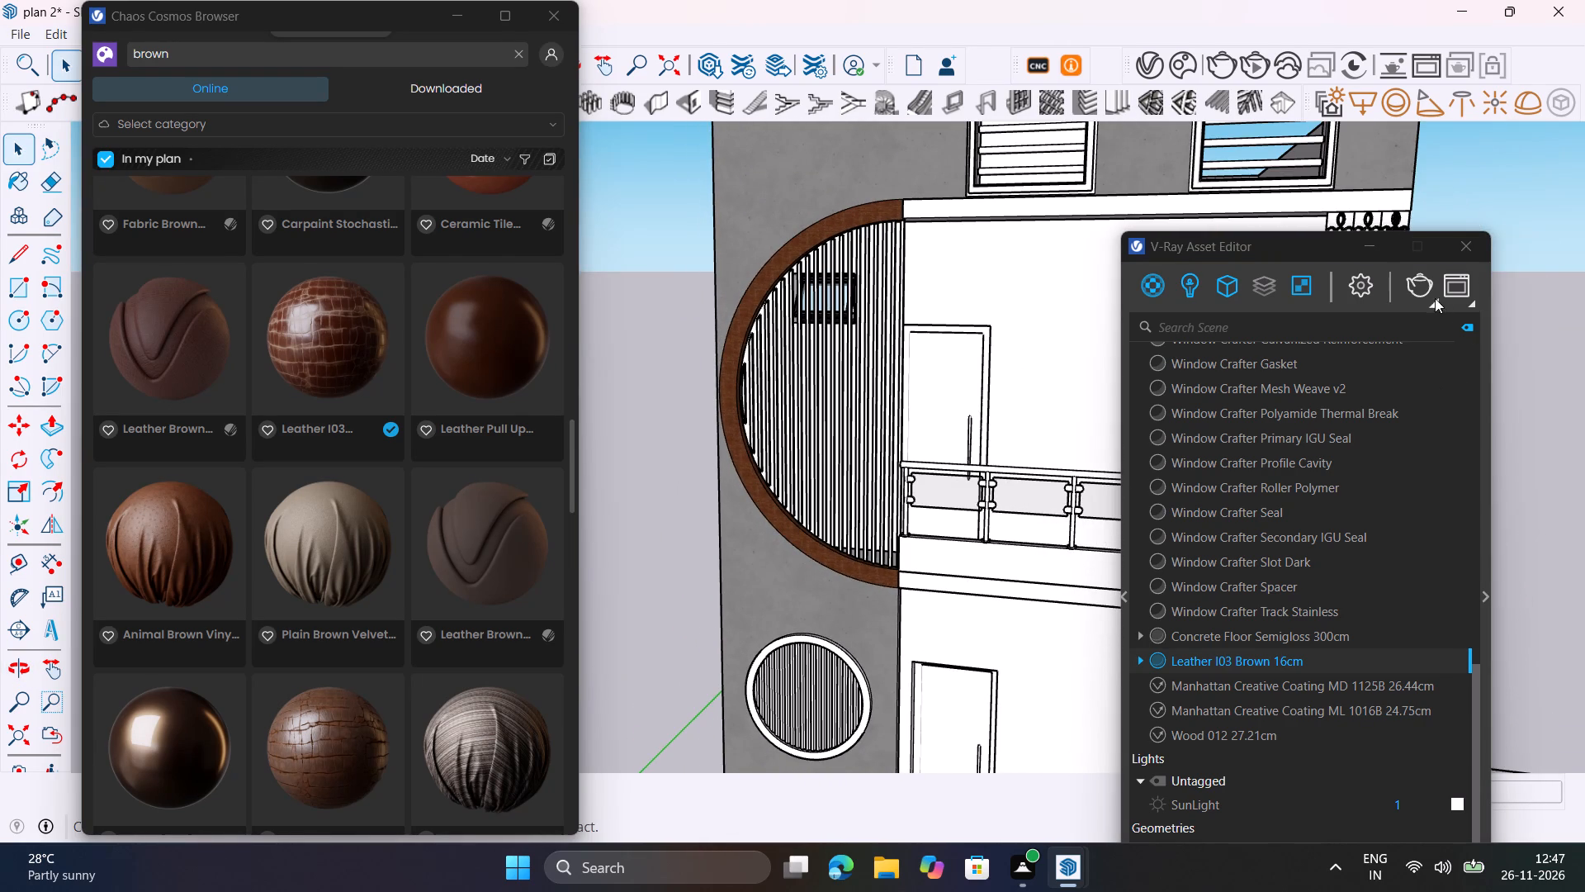
click(1422, 282)
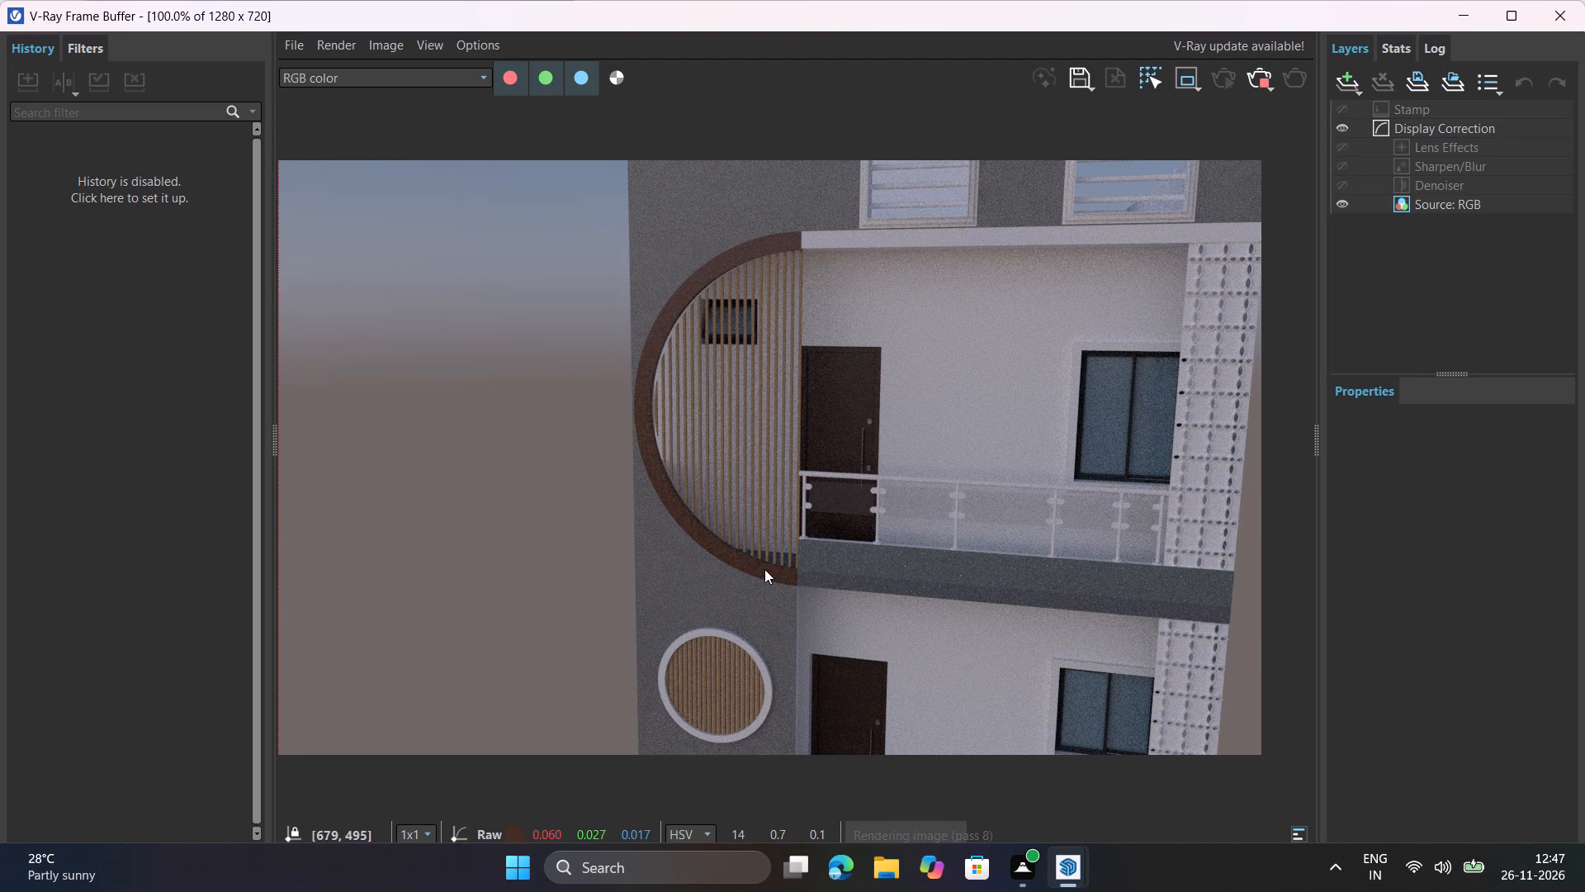
scroll(761, 567, up, 4)
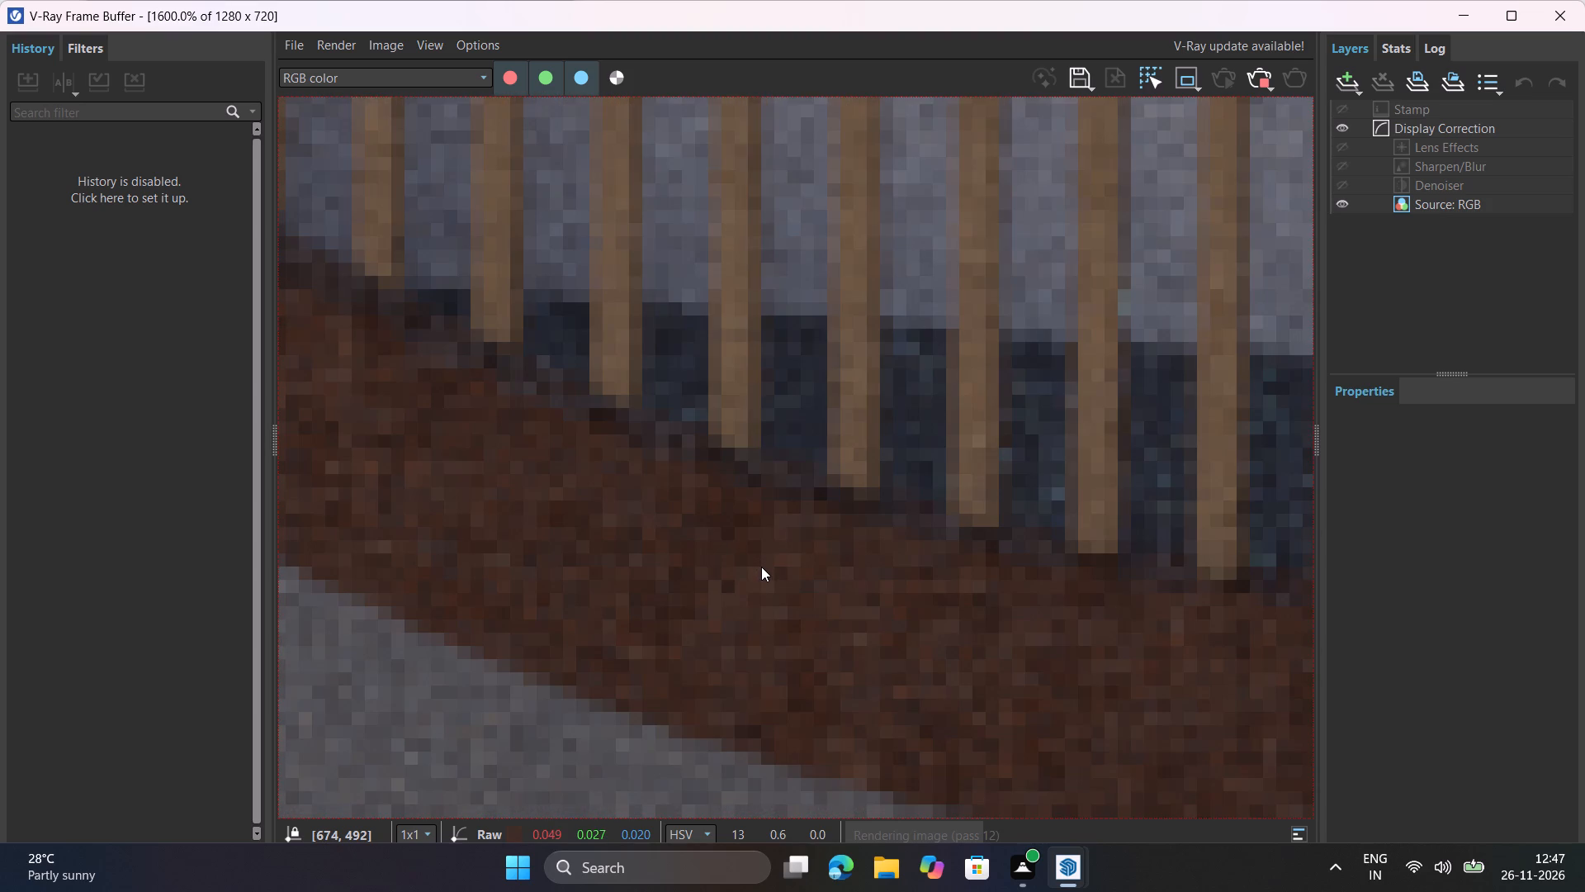
scroll(761, 567, down, 4)
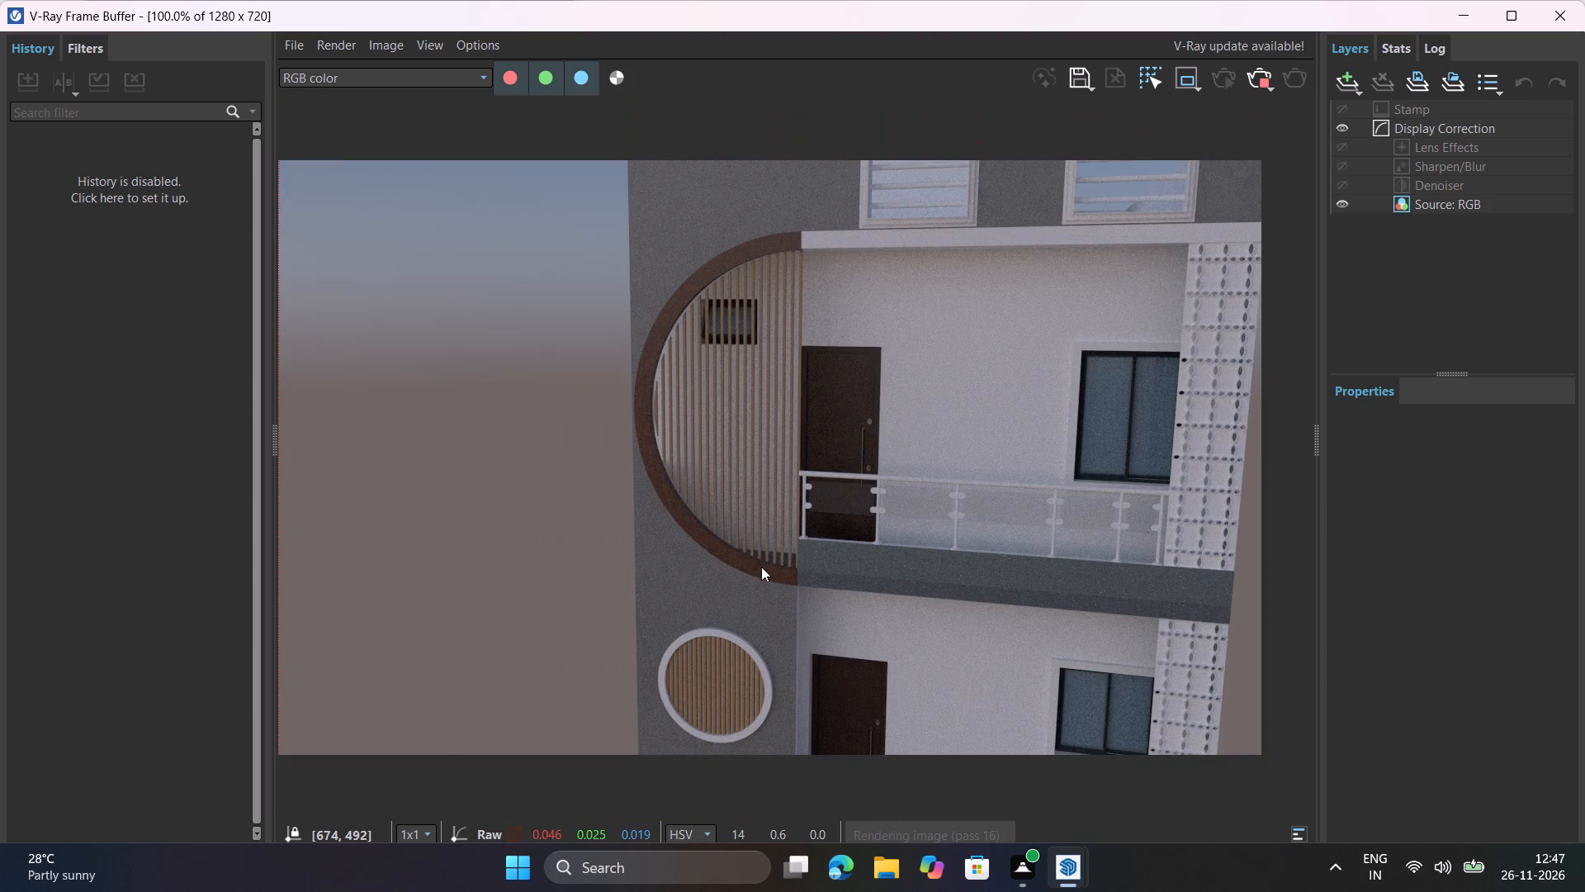
scroll(761, 567, down, 2)
scroll(761, 567, up, 2)
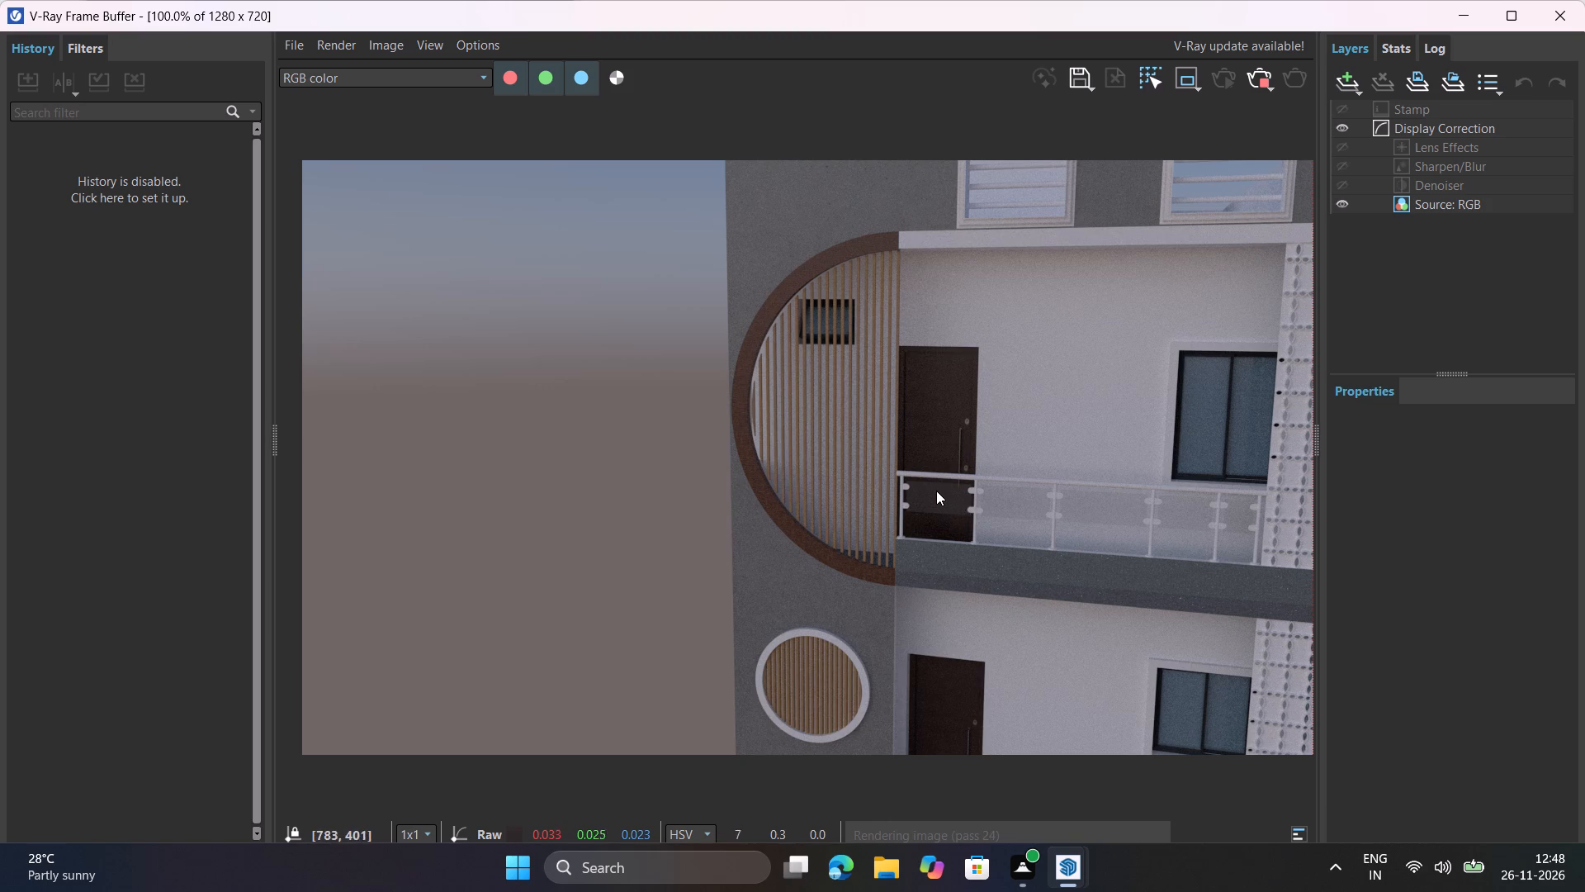
scroll(936, 491, up, 2)
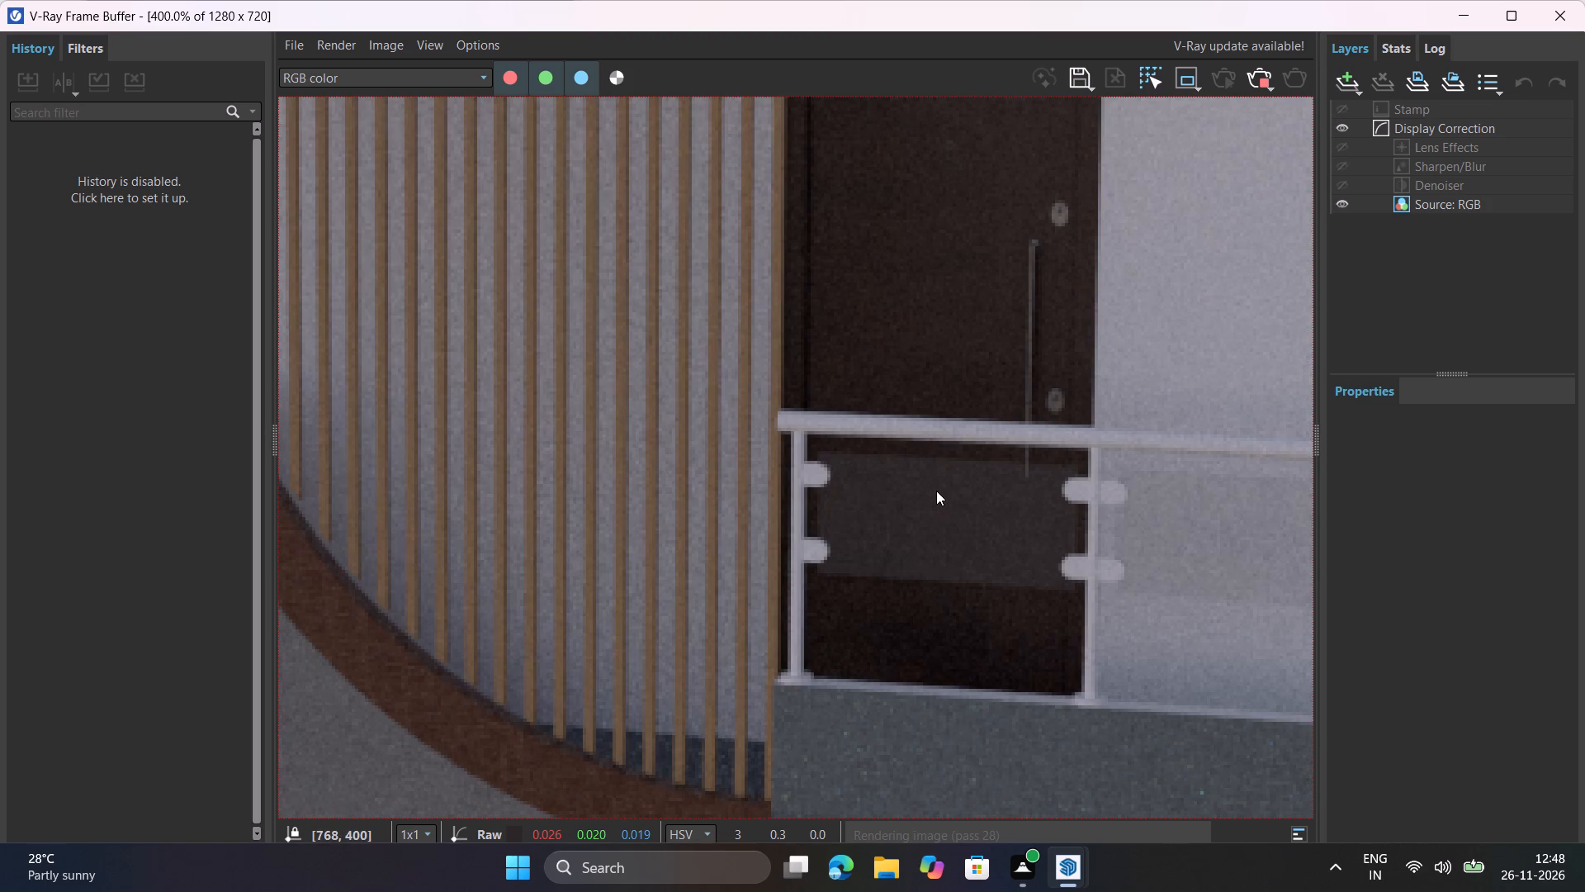
scroll(936, 491, down, 2)
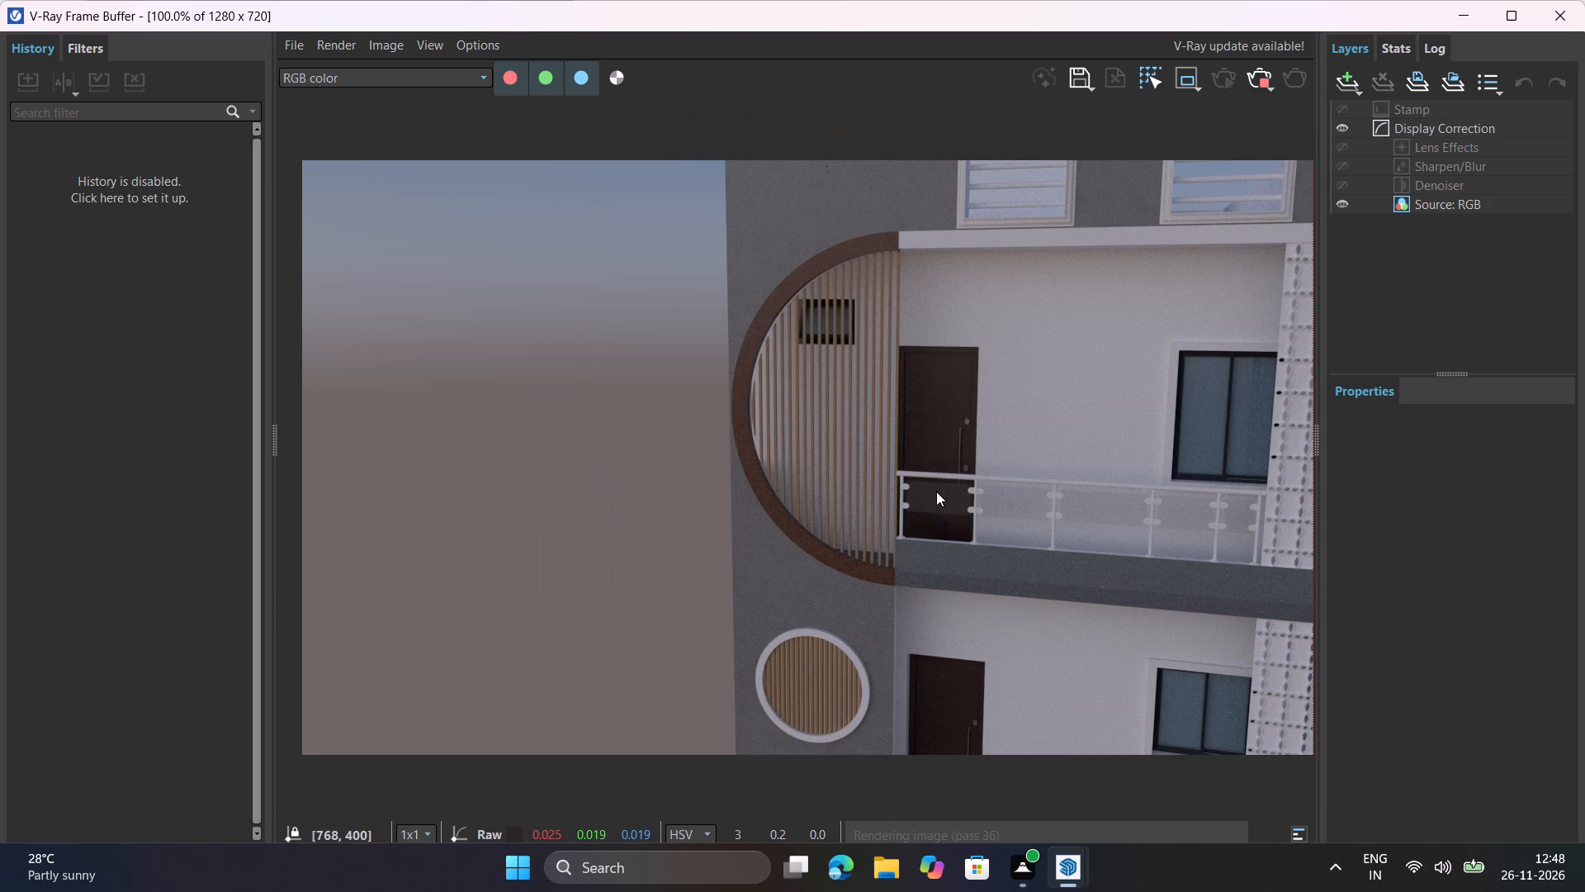
scroll(936, 491, down, 1)
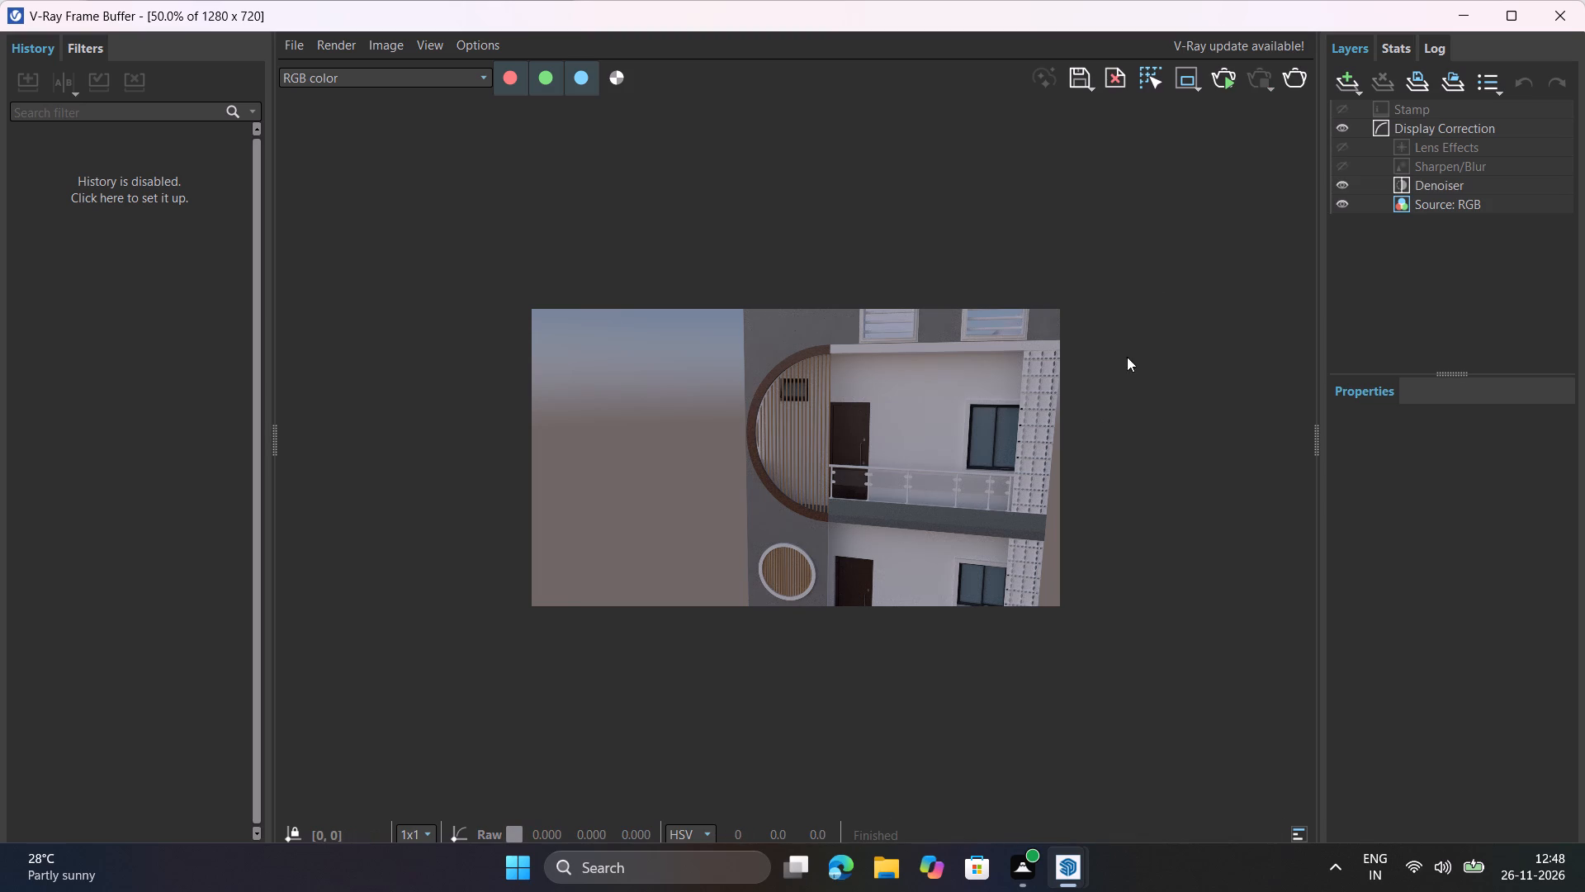
click(1214, 86)
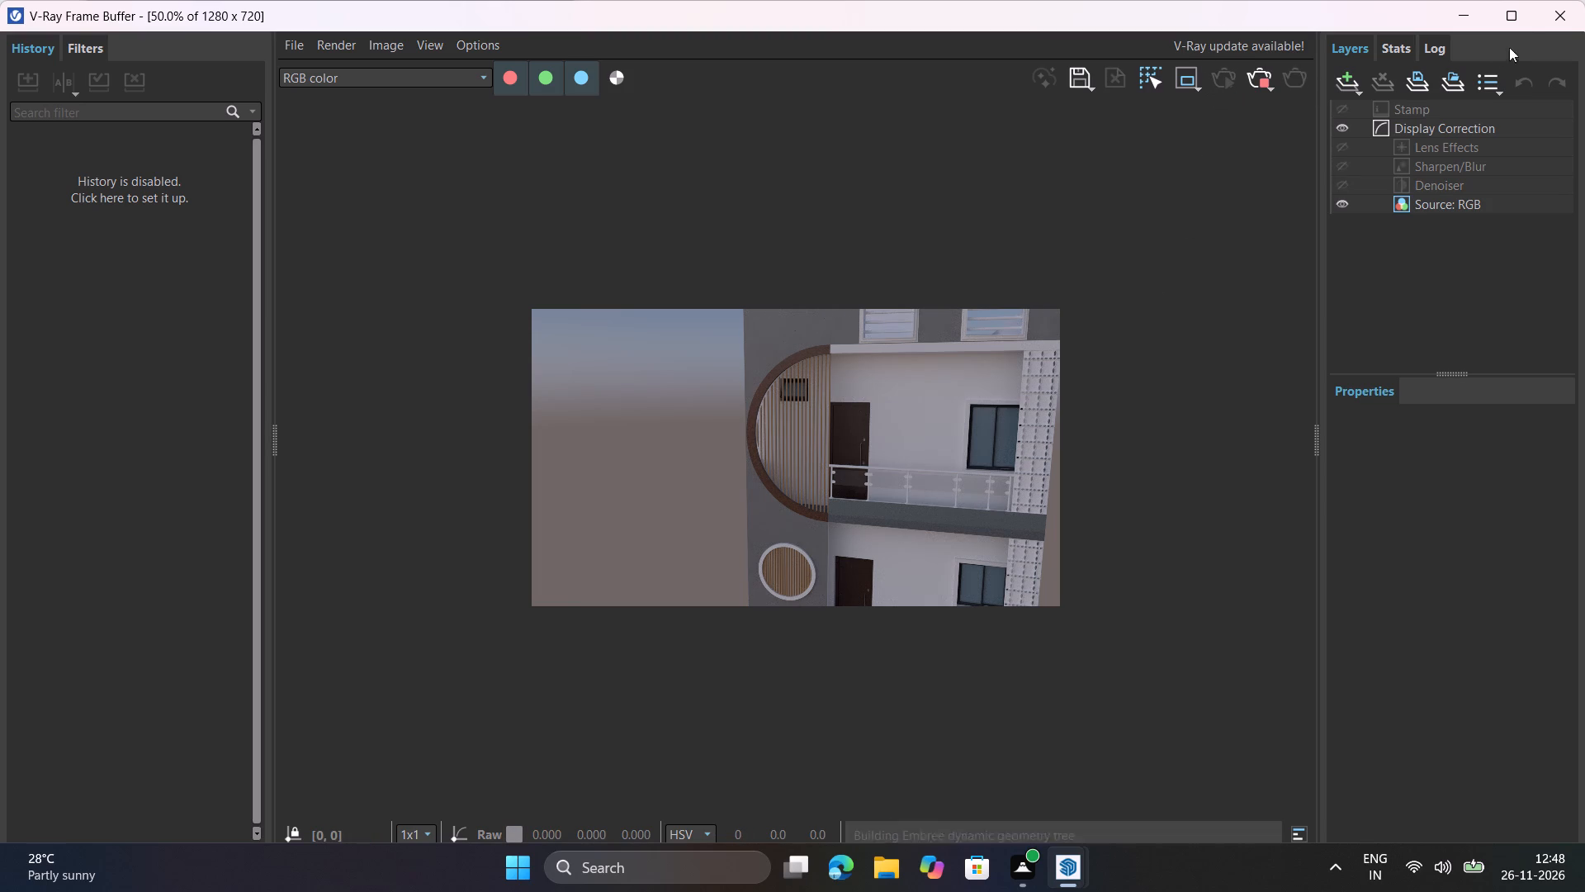
click(1554, 13)
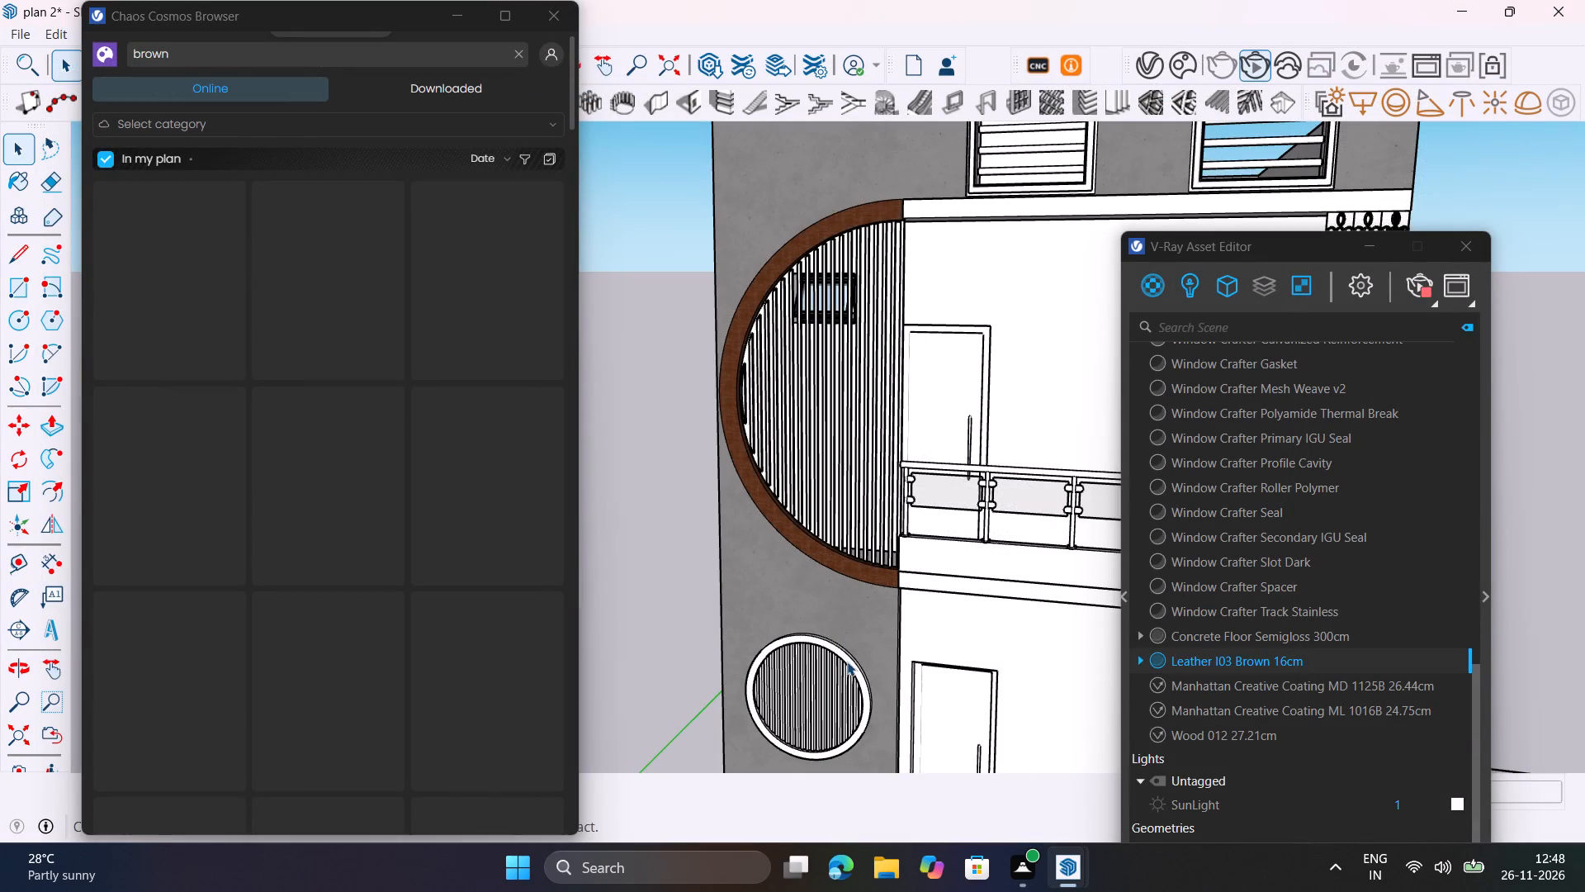
Apply Leather I03 Brown 16cm to the front face and outer edge of the small round slatted opening's ring.
scroll(847, 662, up, 7)
click(849, 662)
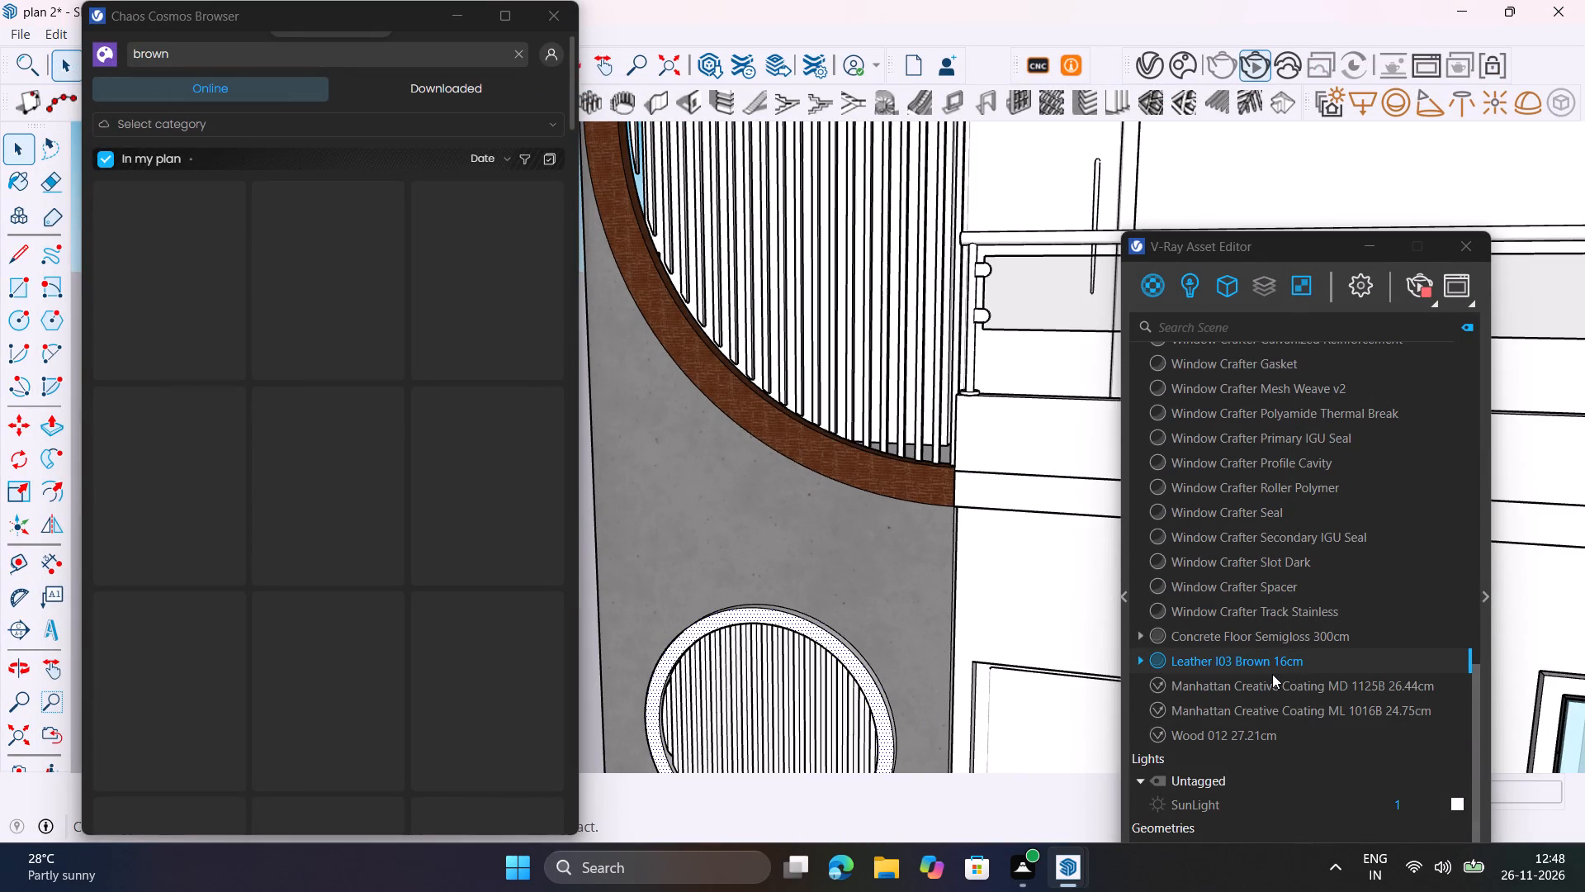
right_click(1272, 657)
click(1331, 426)
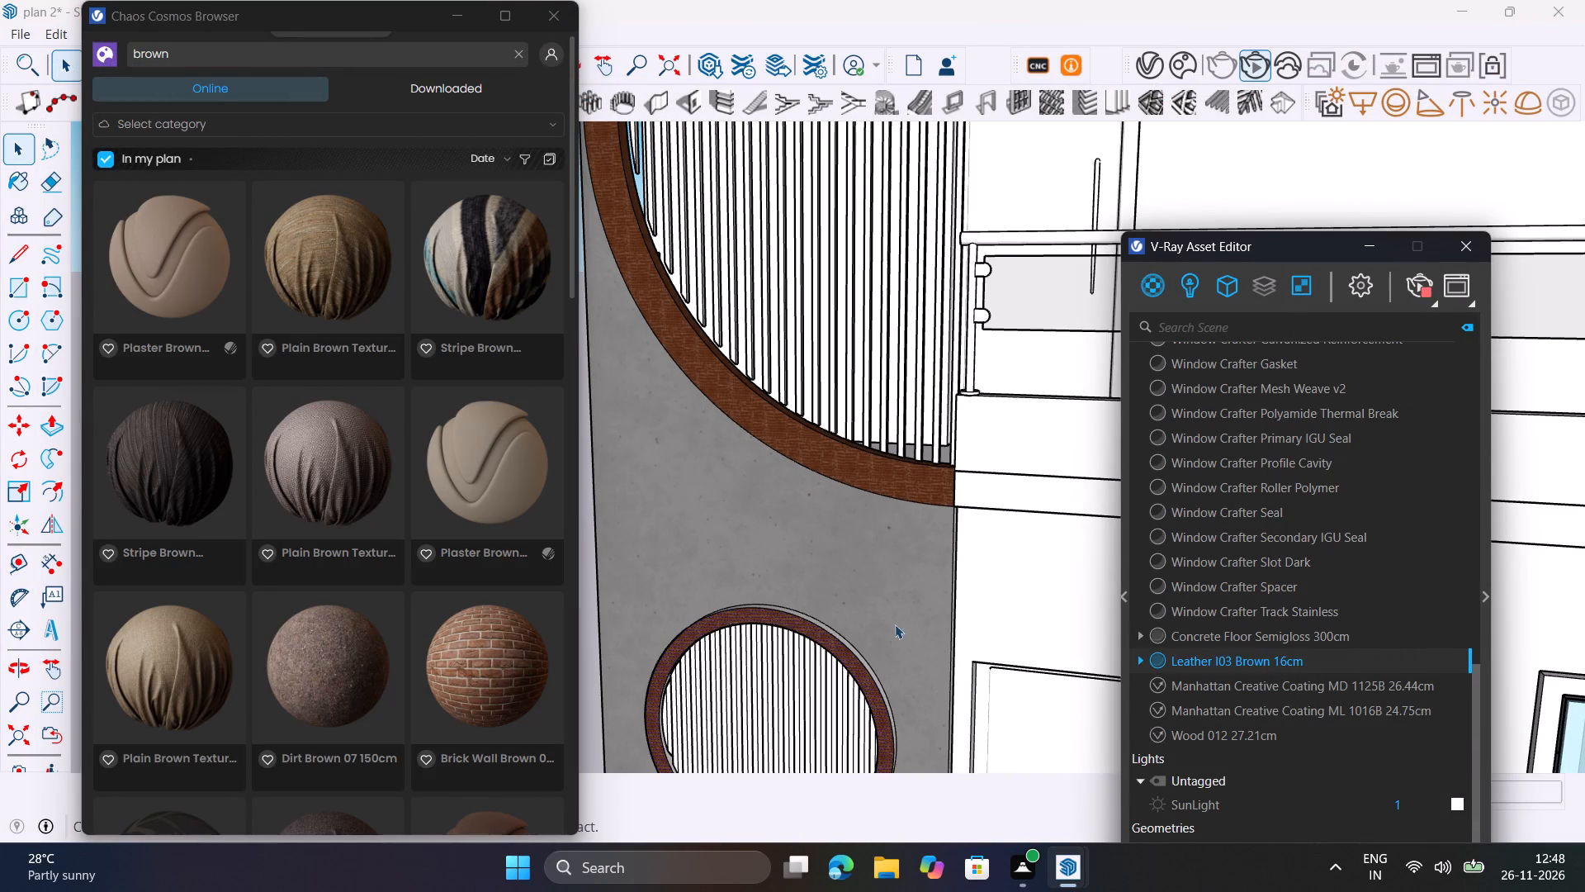
scroll(857, 678, up, 1)
middle_drag(863, 681, 673, 787)
scroll(820, 625, up, 4)
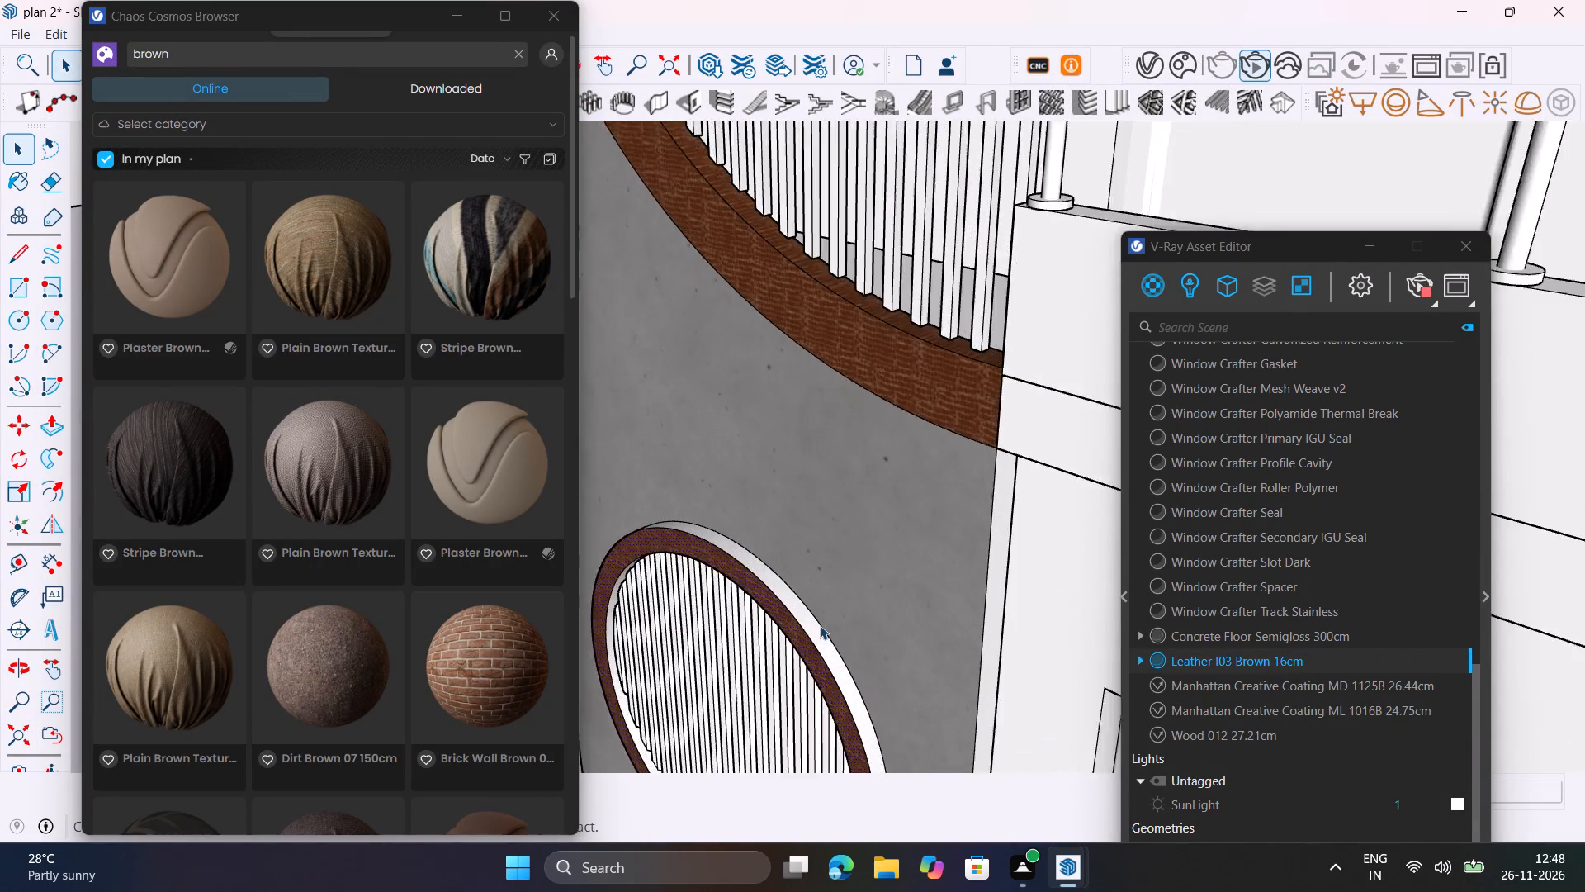
scroll(820, 625, up, 7)
click(826, 662)
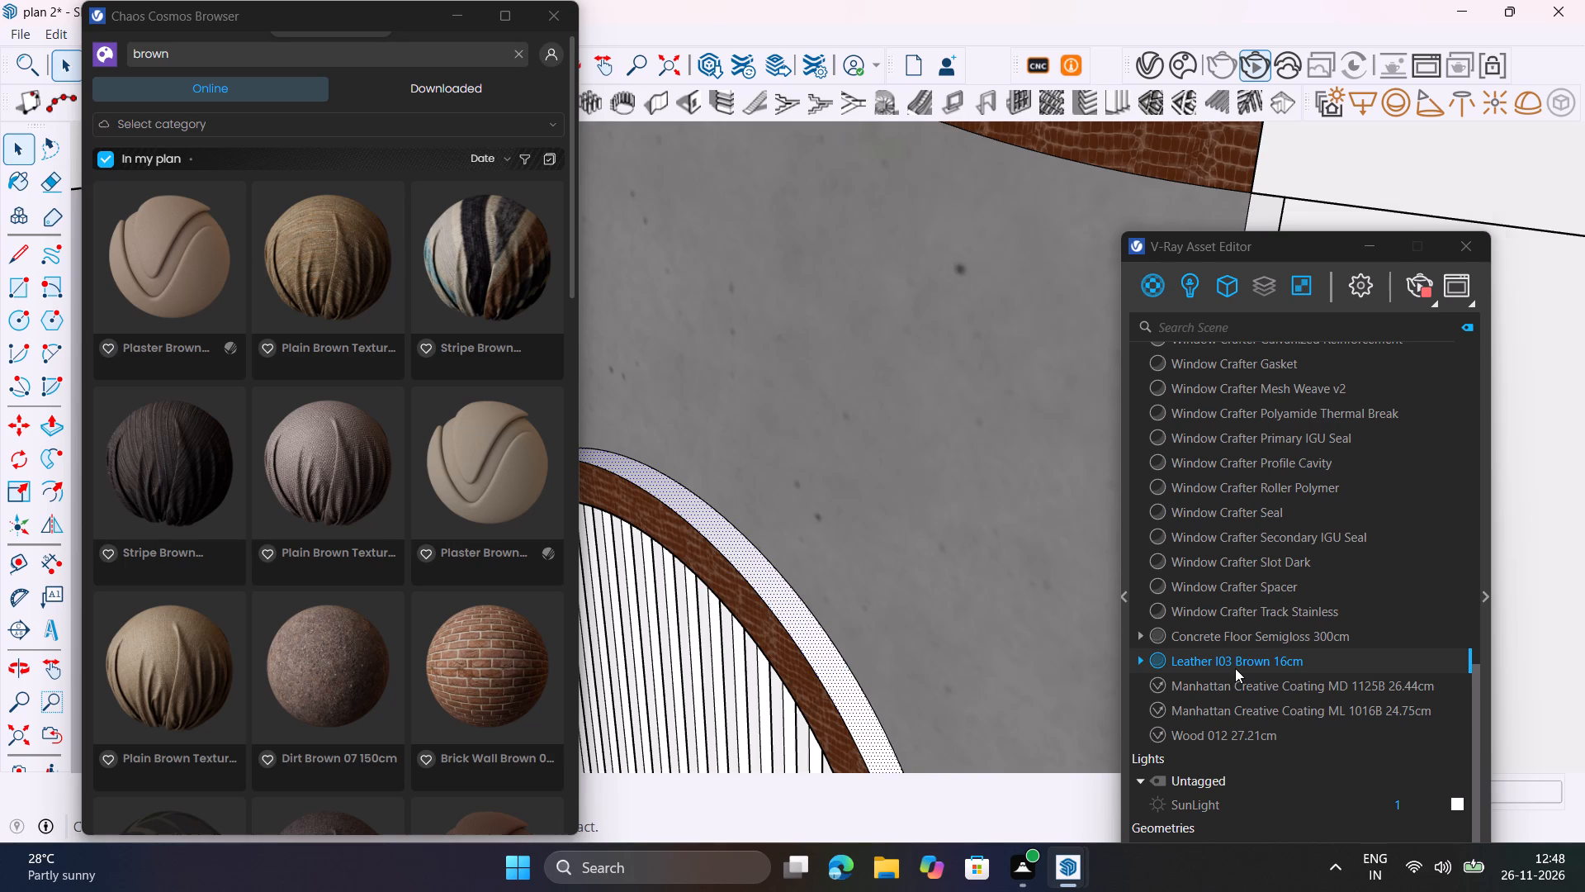
right_click(1235, 668)
click(1292, 434)
scroll(1020, 459, down, 1)
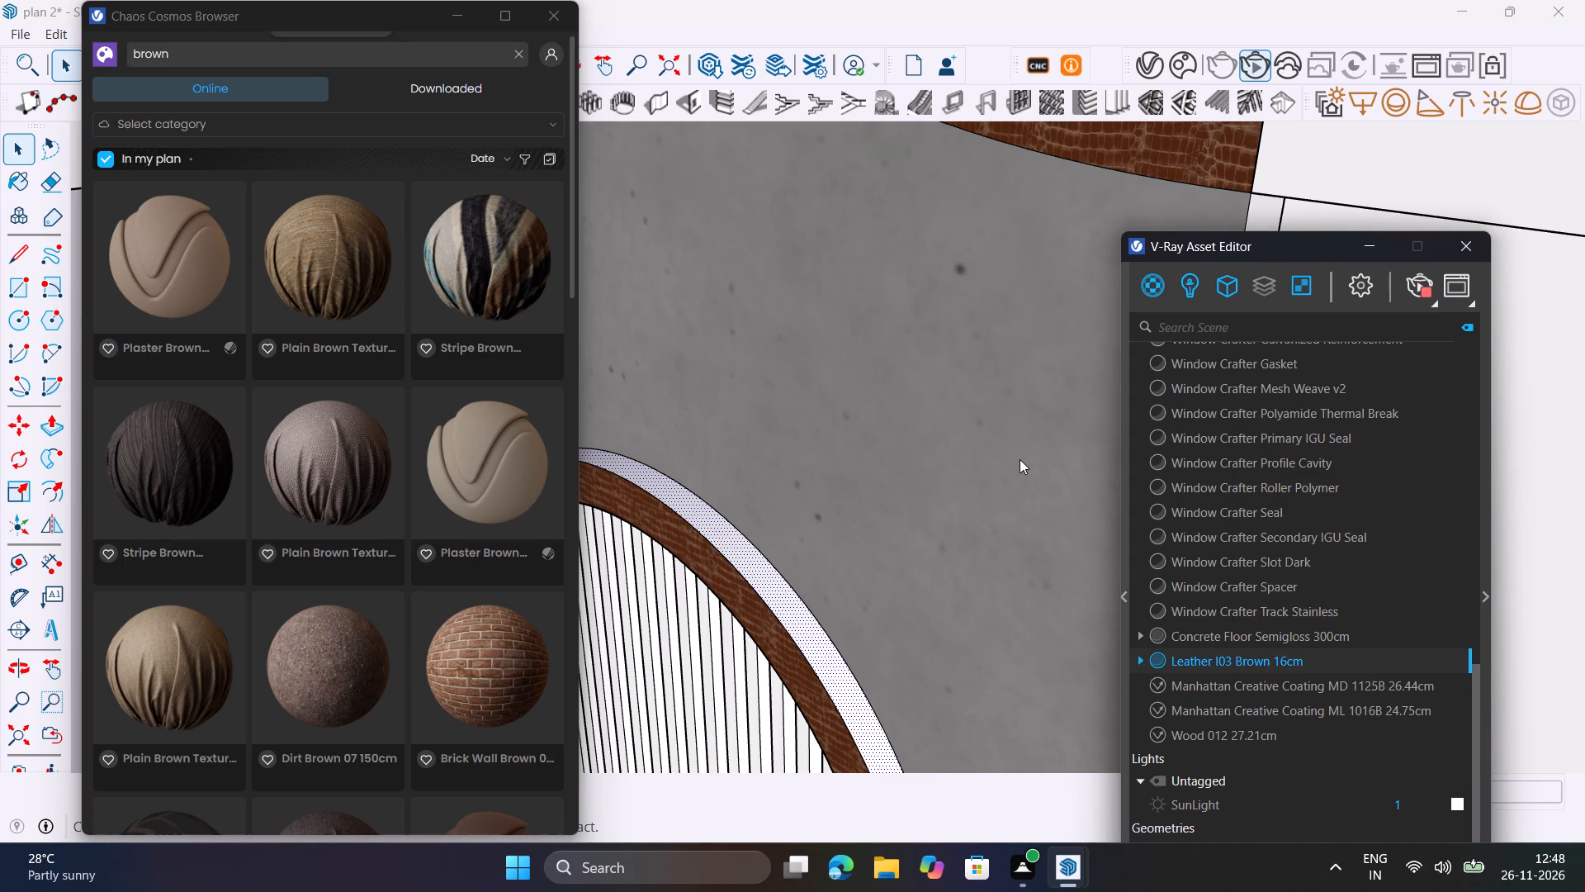
right_click(1209, 665)
Apply Leather I03 Brown 16cm to the inner edge of the small round slatted opening's ring and save the model.
scroll(958, 554, down, 6)
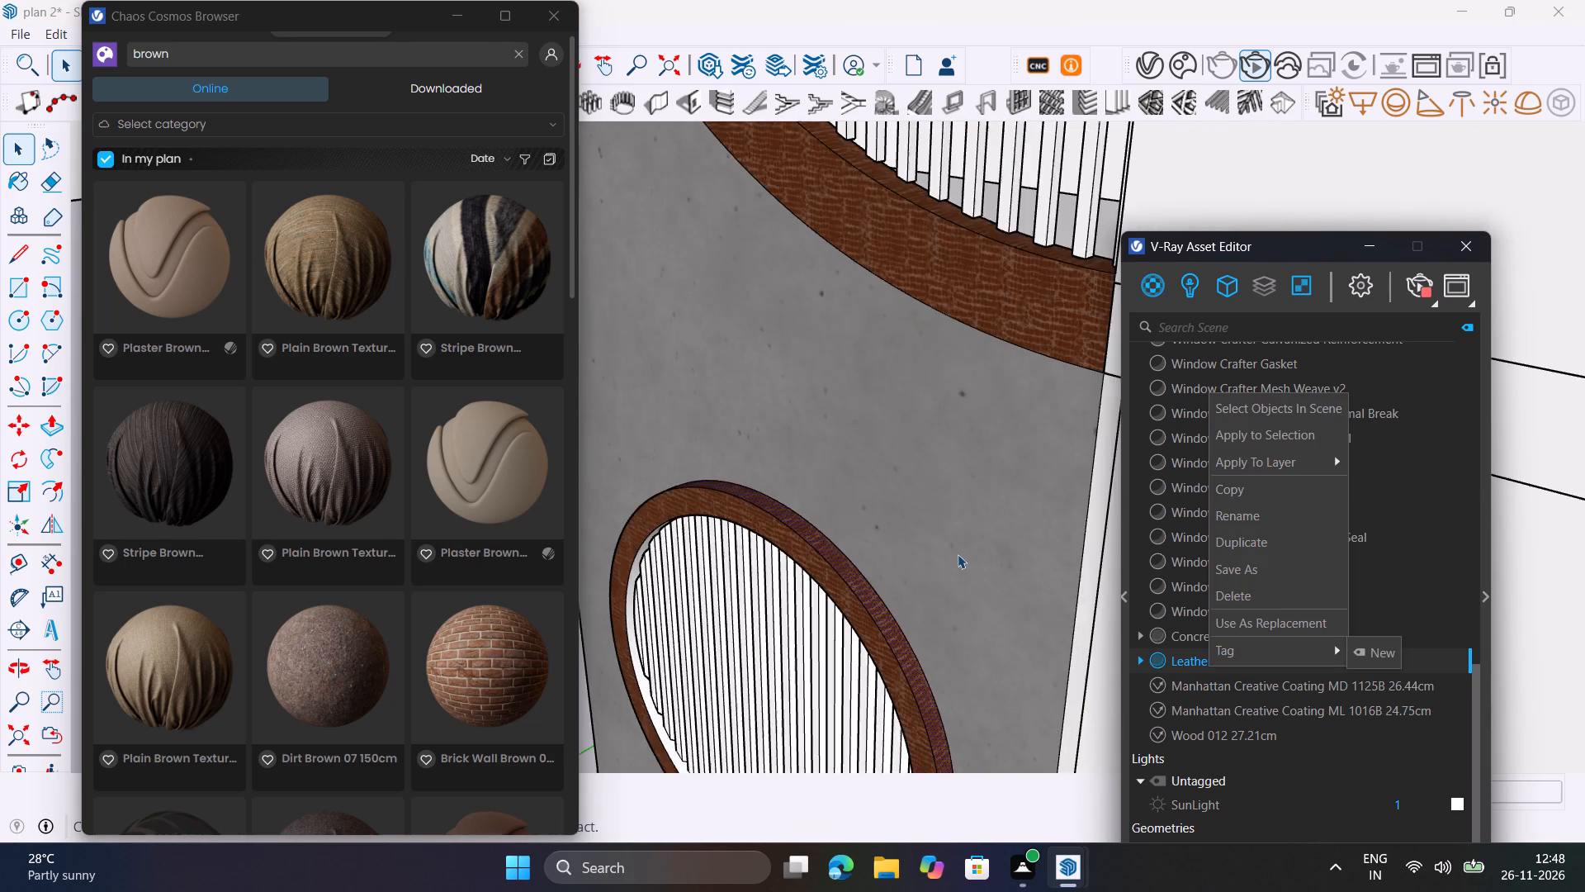
scroll(958, 554, down, 3)
scroll(696, 719, up, 10)
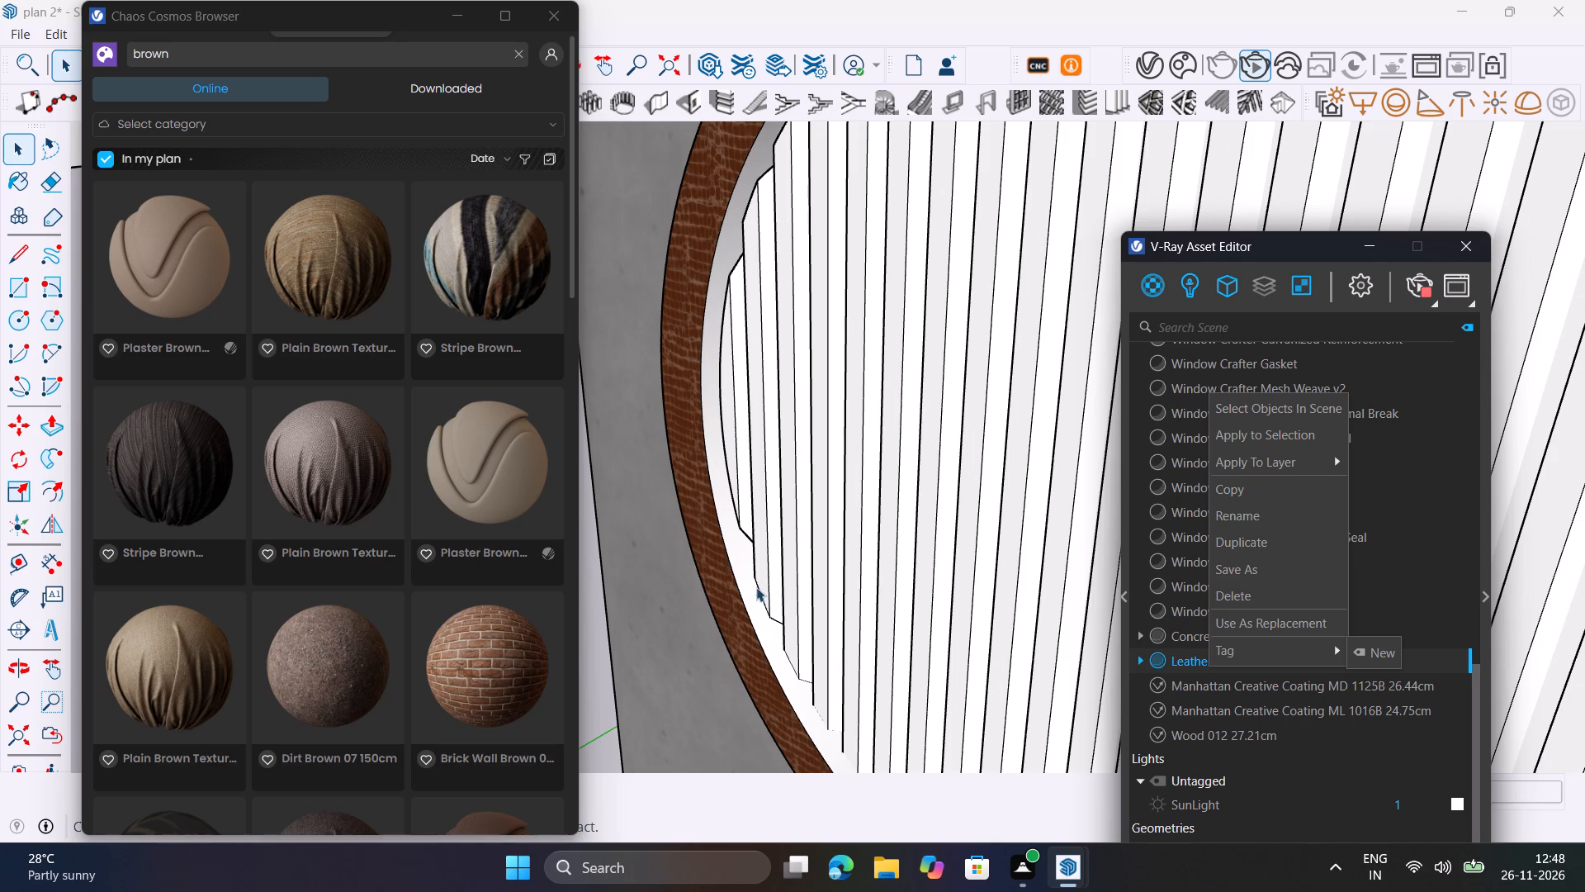
click(733, 541)
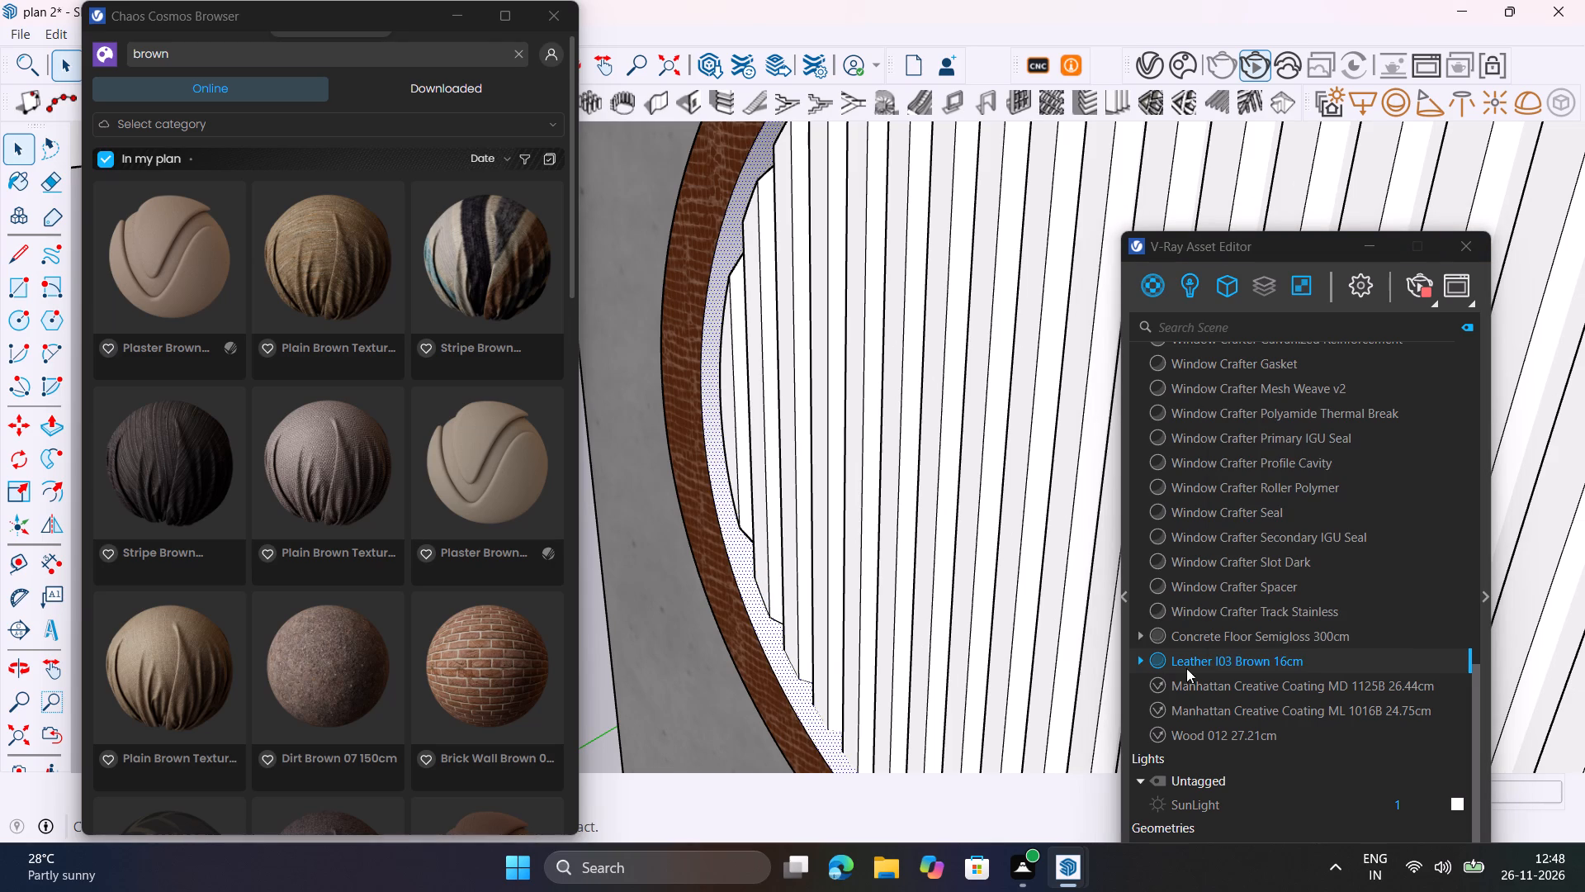
right_click(1202, 660)
click(1261, 418)
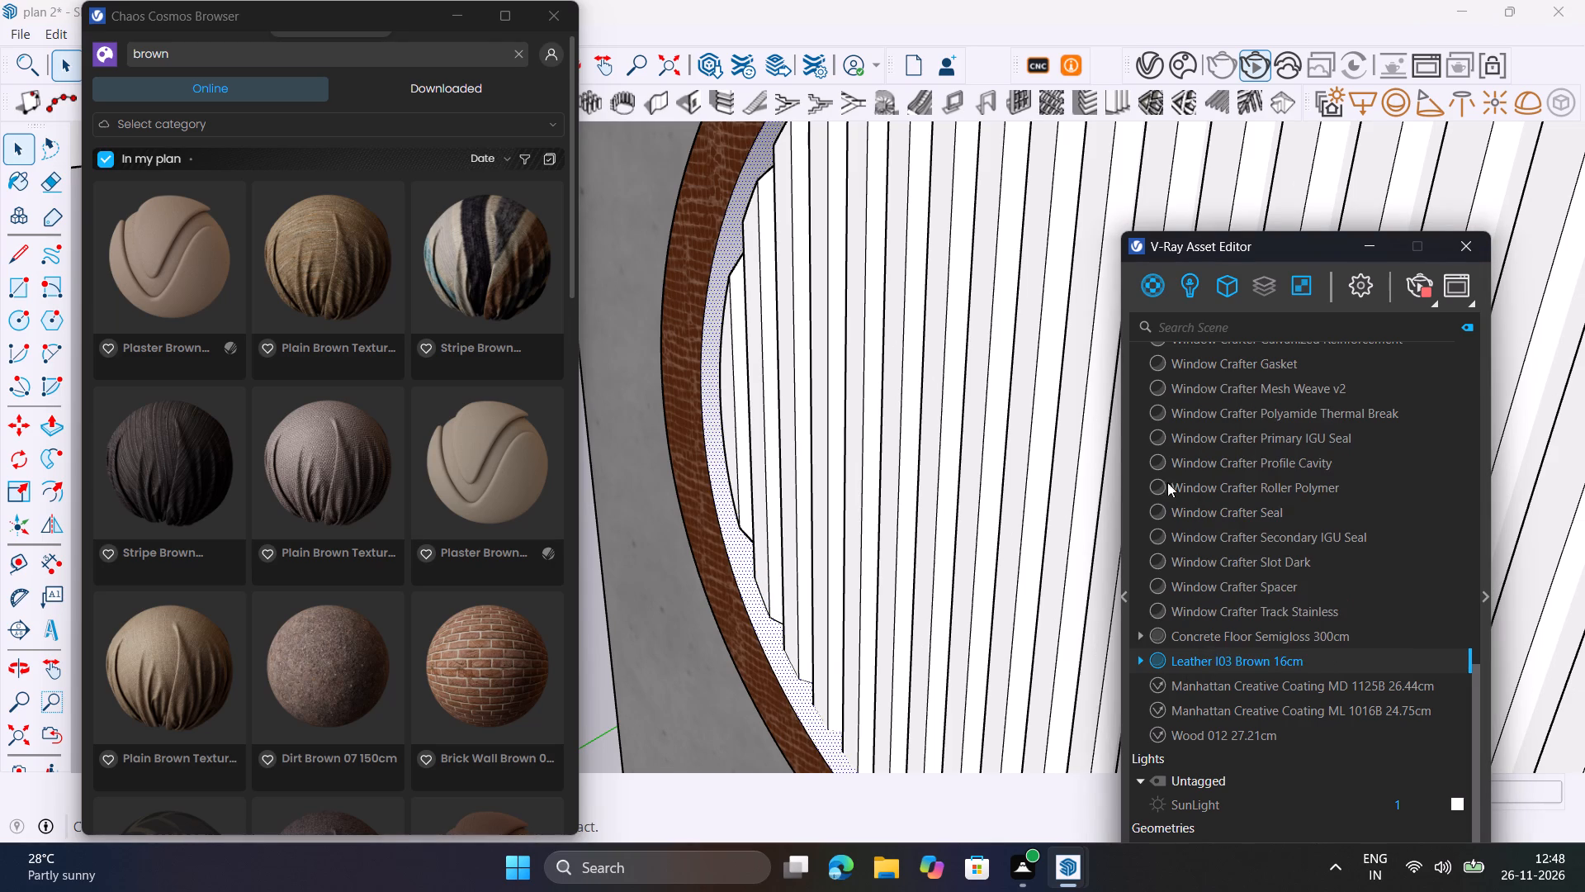
scroll(807, 641, down, 19)
scroll(807, 641, down, 11)
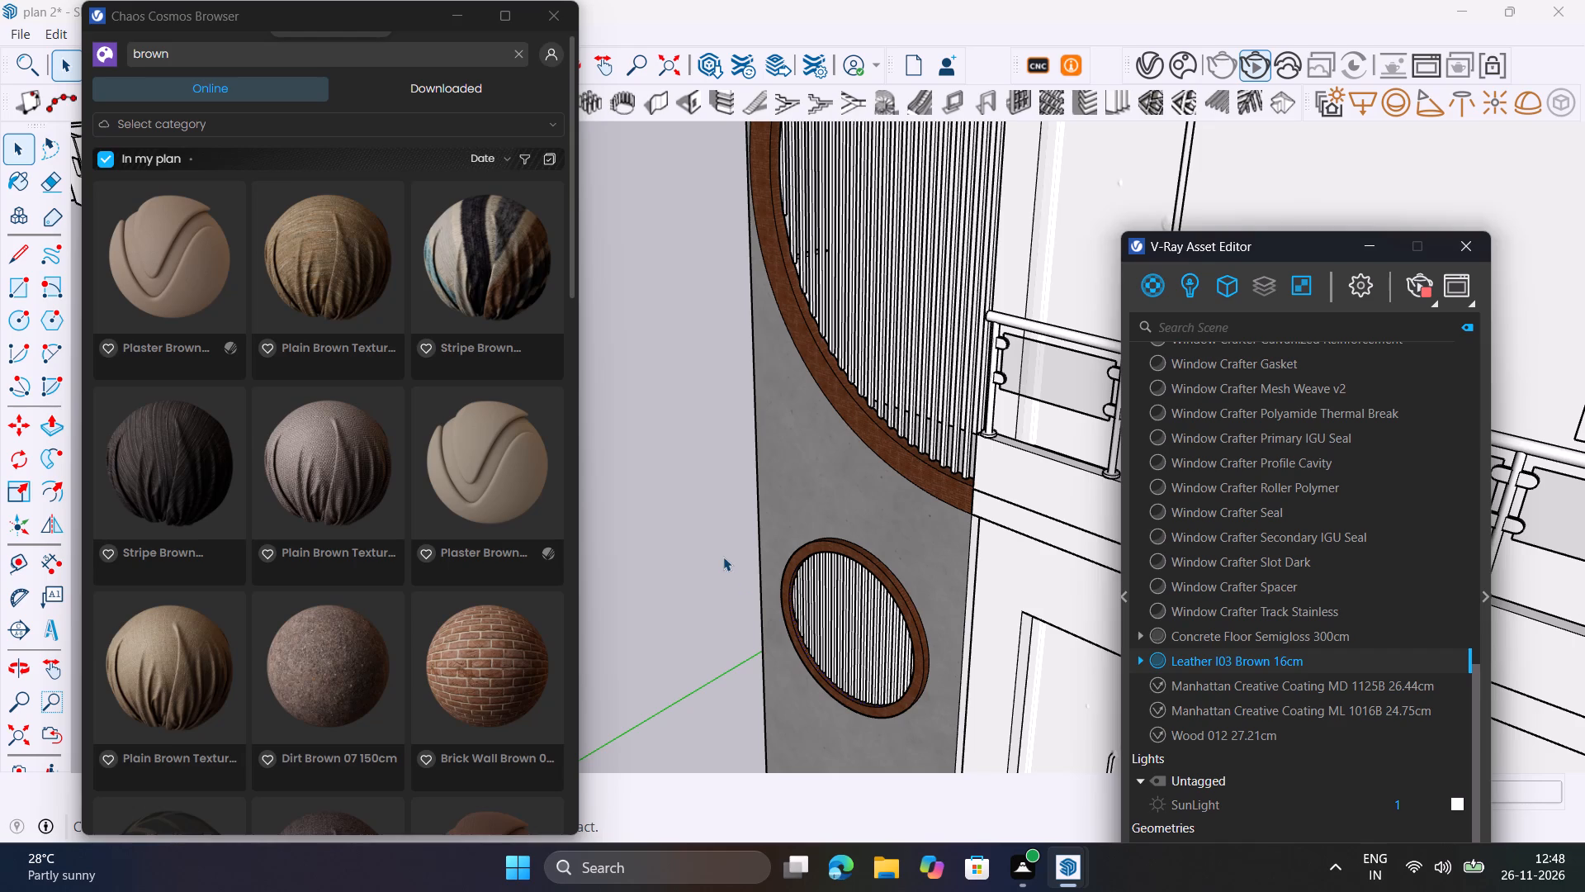
click(723, 557)
key(ctrl+s)
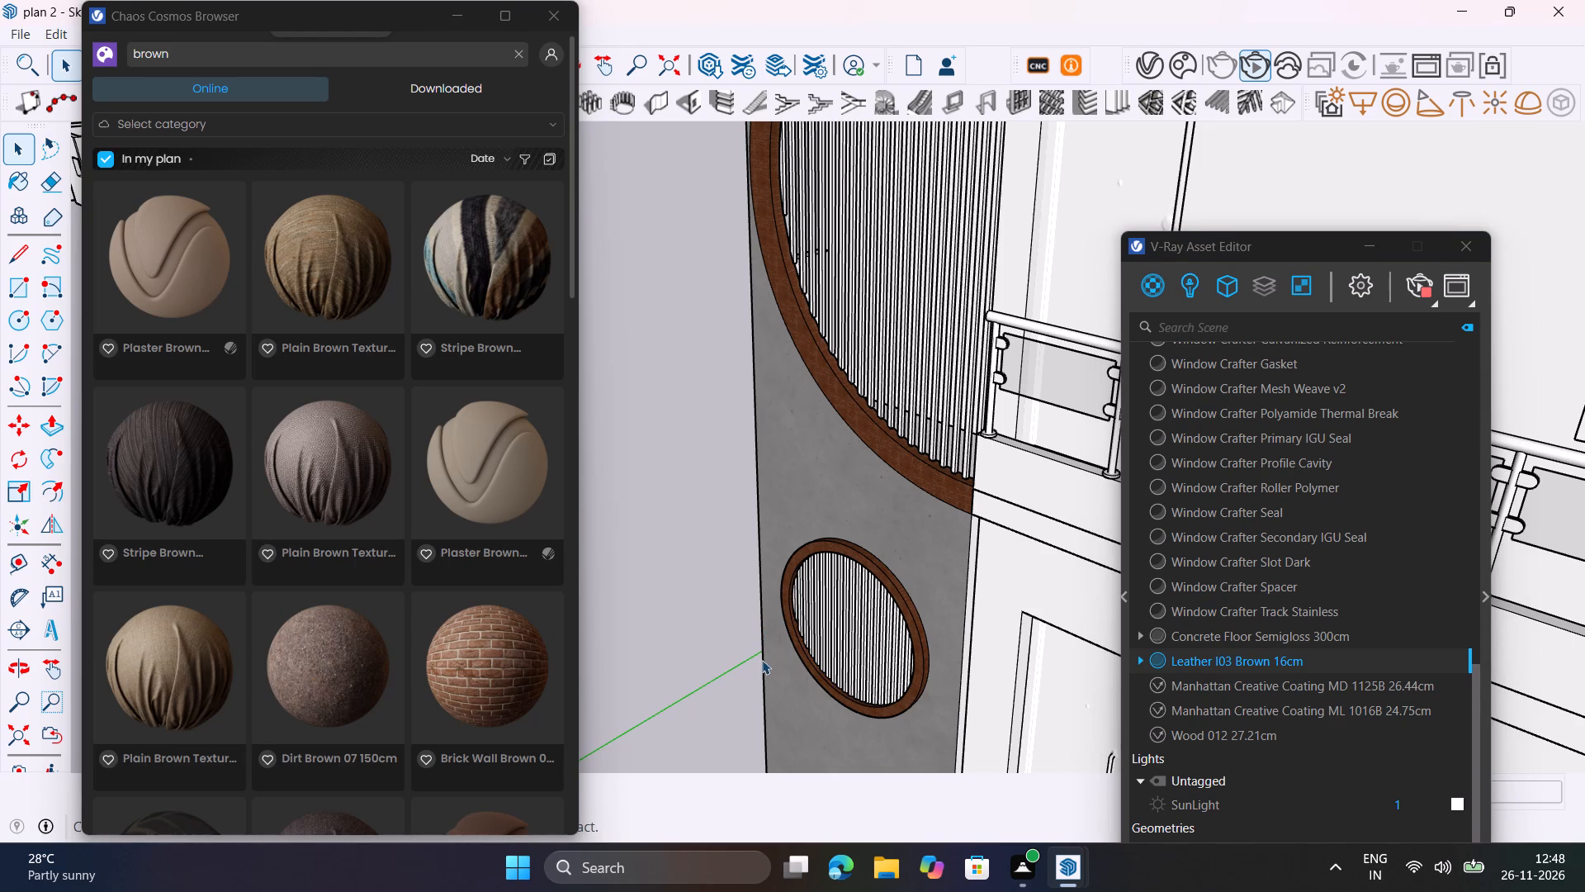
Apply Manhattan Creative Coating MD 1125B 26.44cm to the horizontal band directly below the roof terrace parapet.
middle_drag(762, 660, 880, 646)
scroll(881, 646, up, 1)
scroll(880, 646, down, 4)
shift+middle_drag(873, 650, 821, 667)
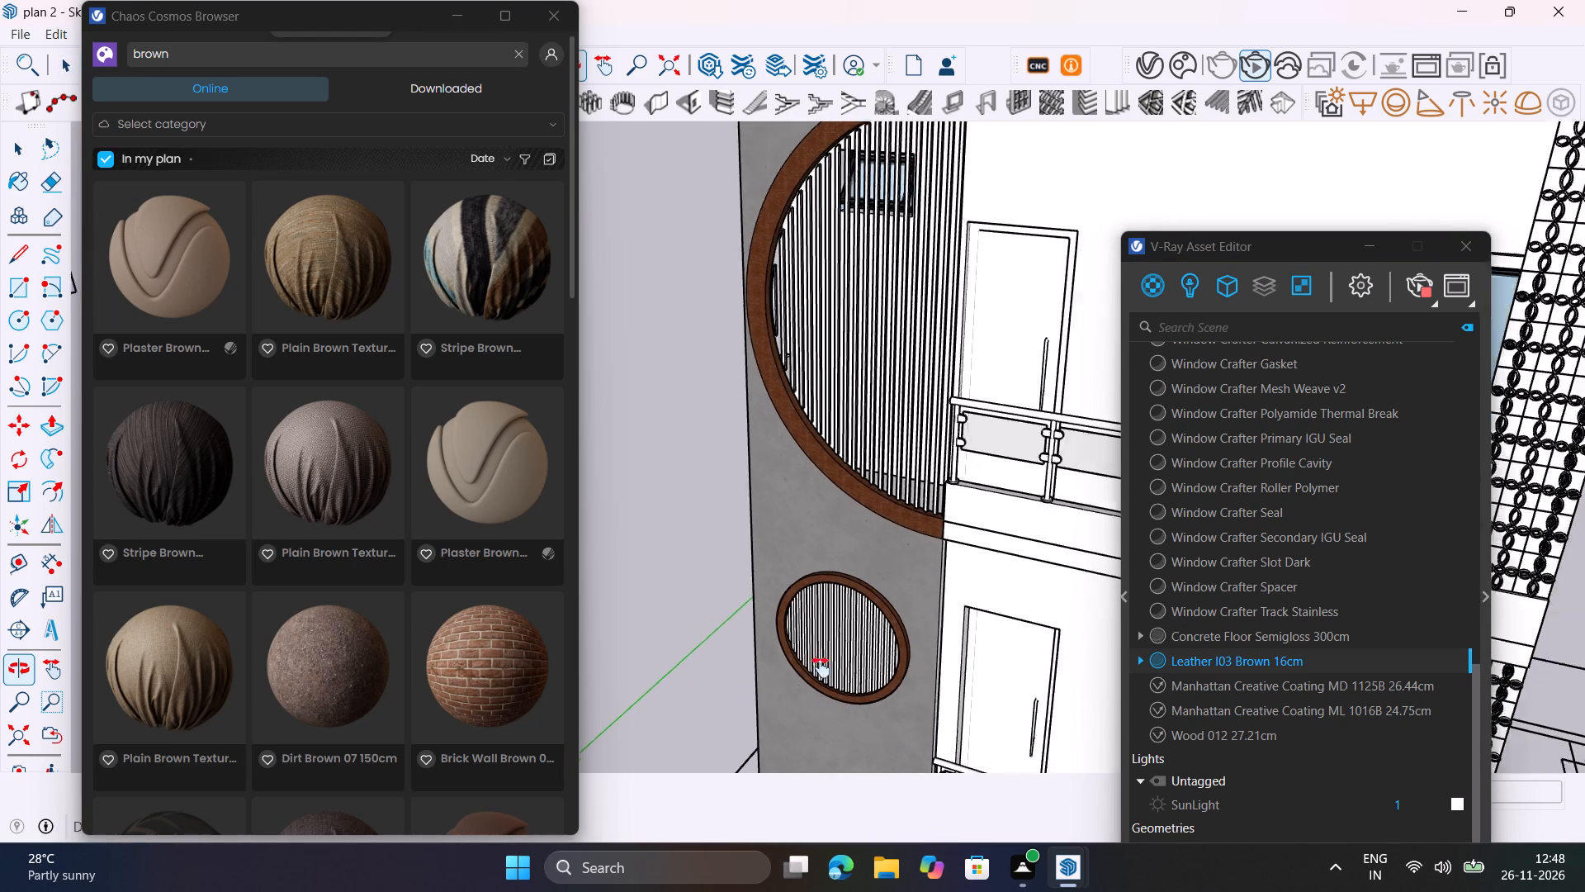
shift+middle_drag(821, 667, 613, 856)
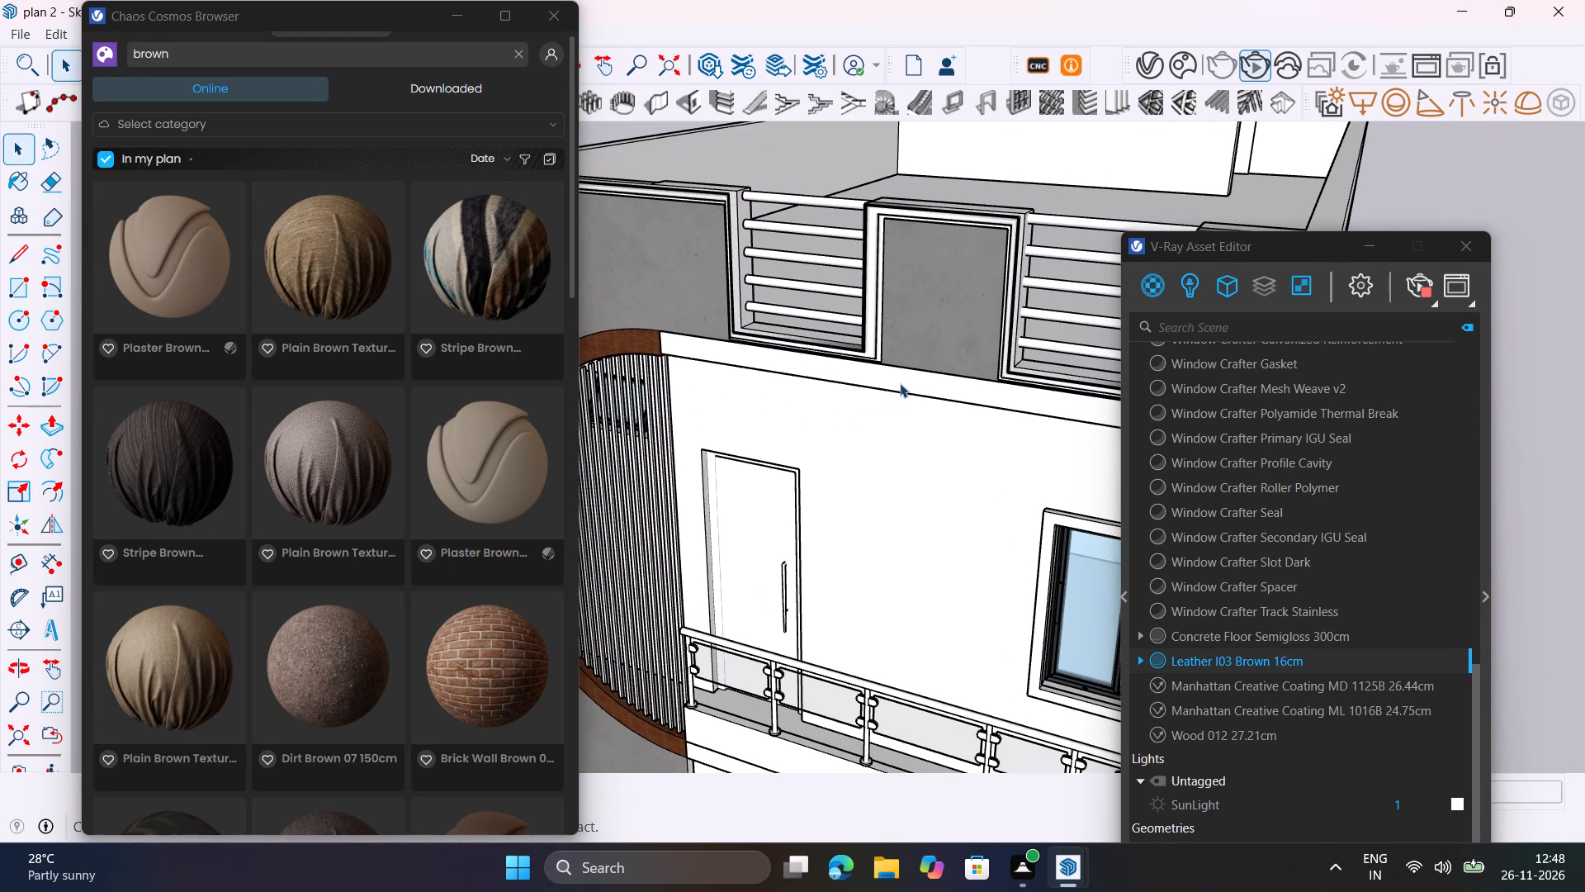
click(900, 383)
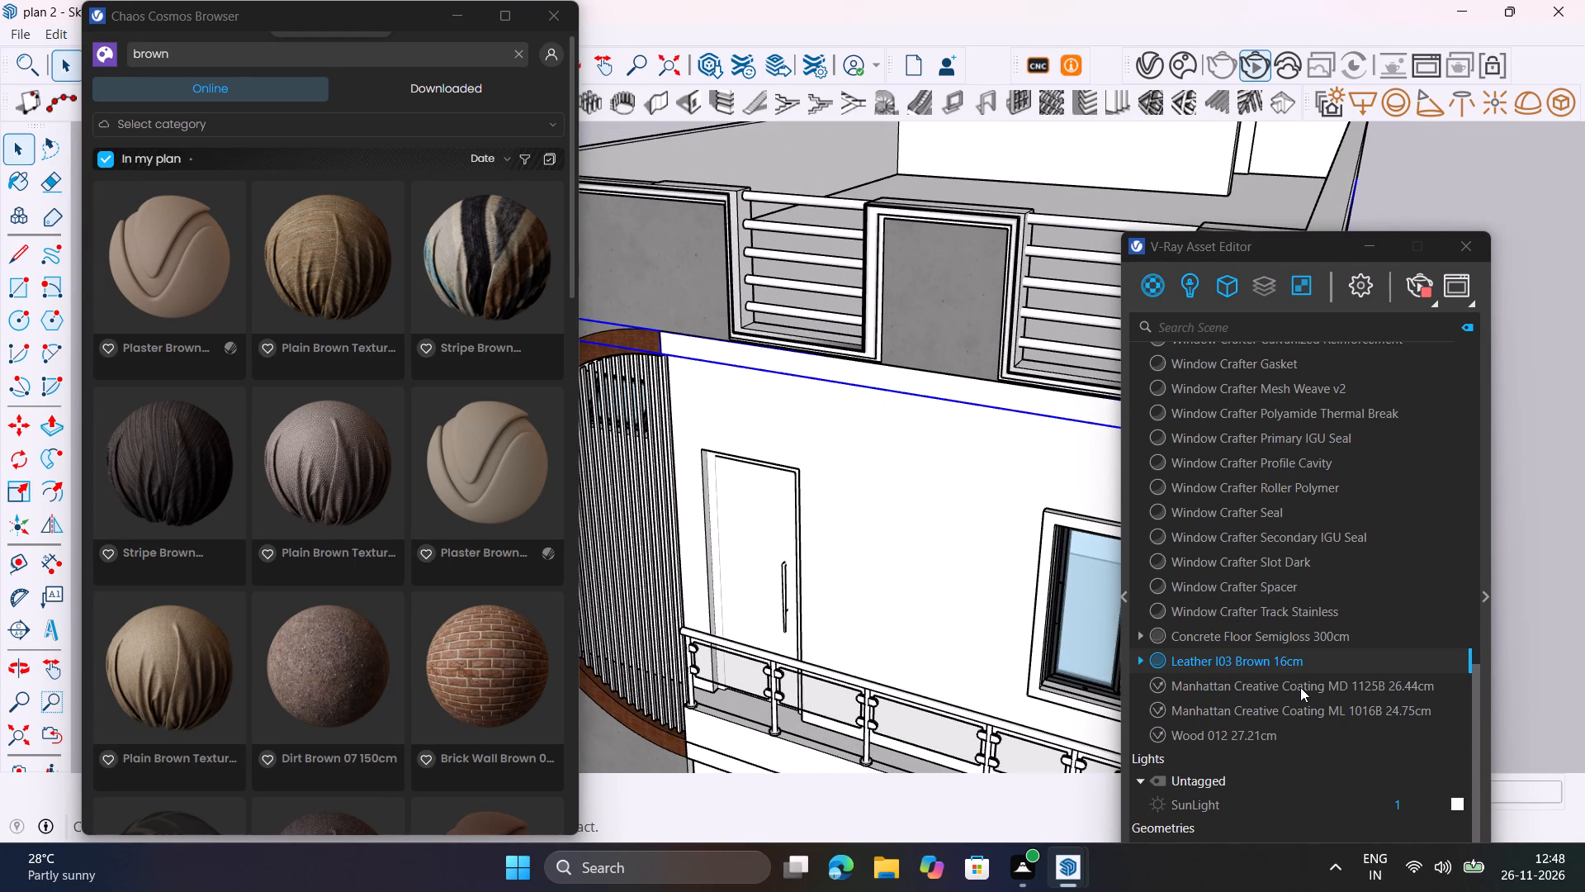
click(1300, 687)
right_click(1300, 687)
click(1363, 457)
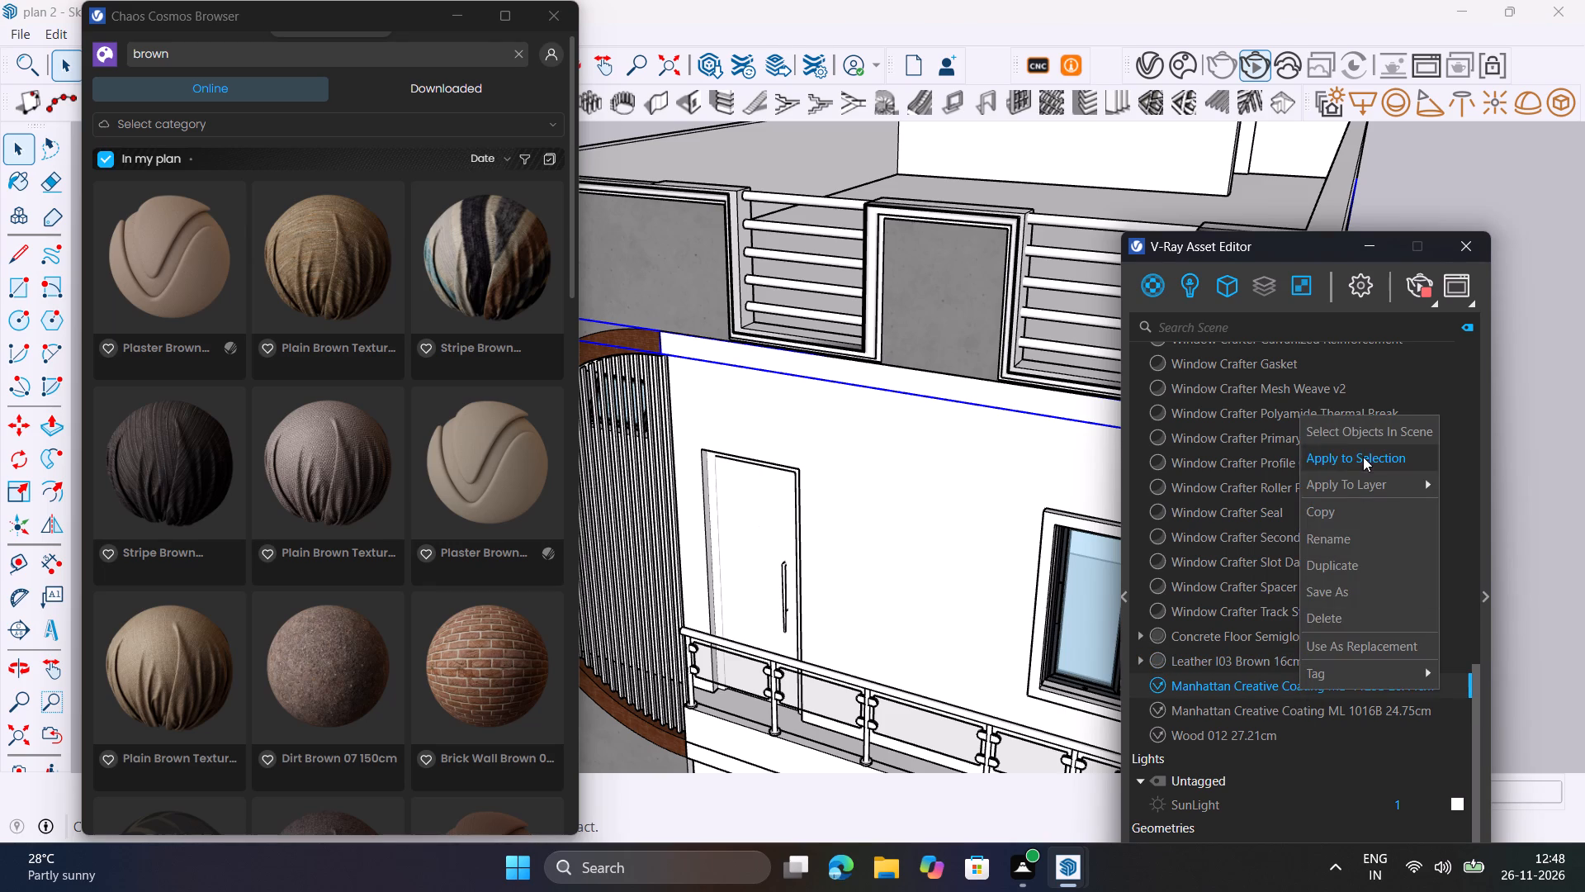
Render the upper facade in V-Ray to examine the coated band, stop the render, and close the frame buffer and Asset Editor.
scroll(975, 439, down, 1)
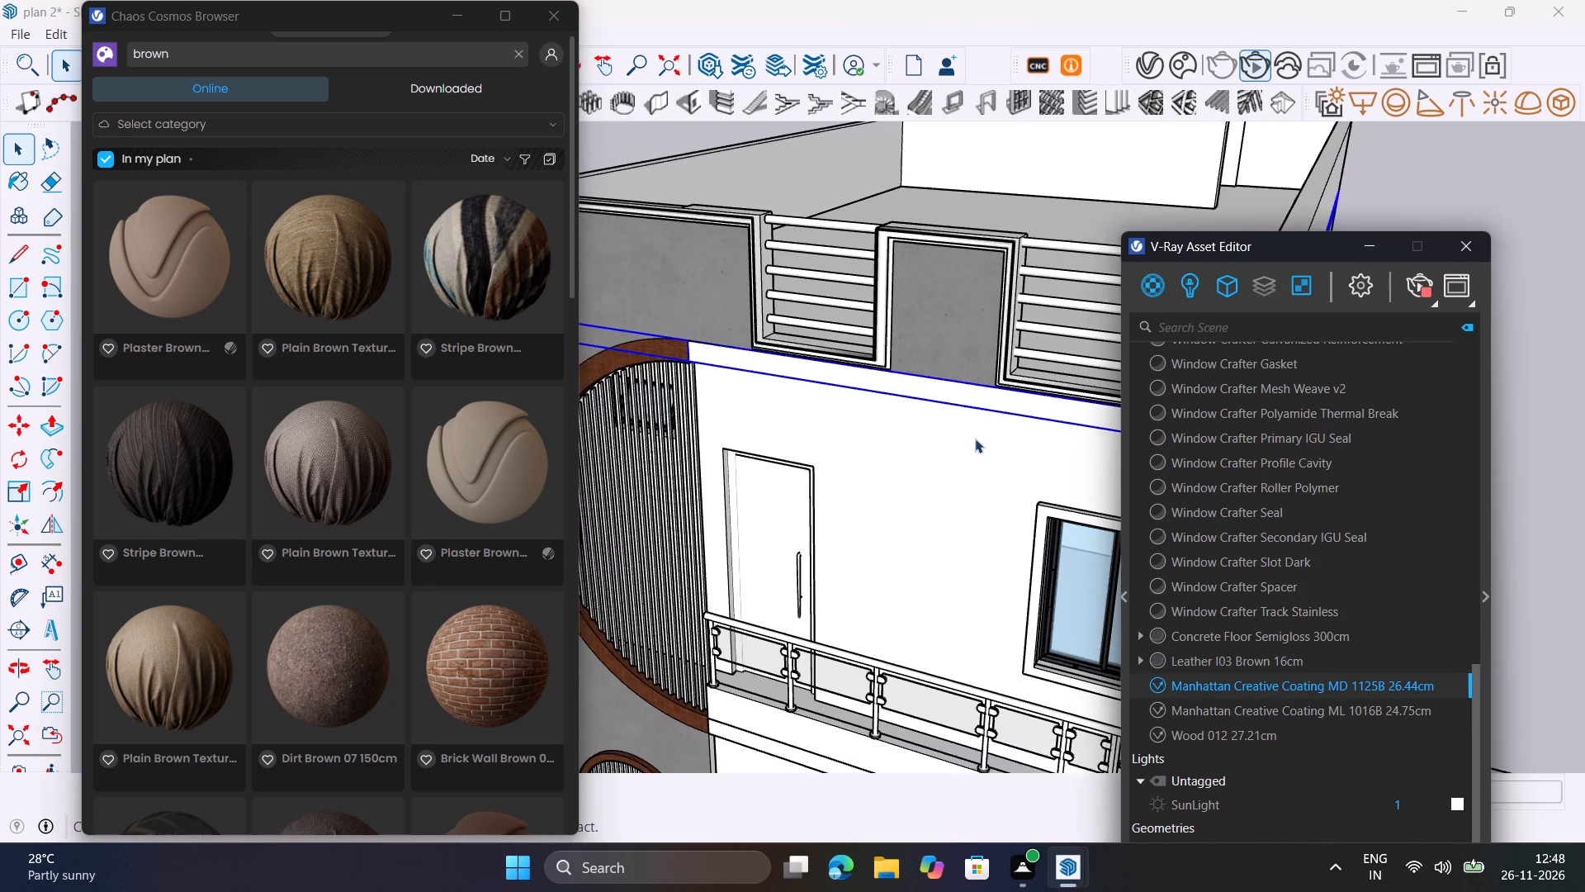
scroll(975, 439, down, 2)
click(1427, 291)
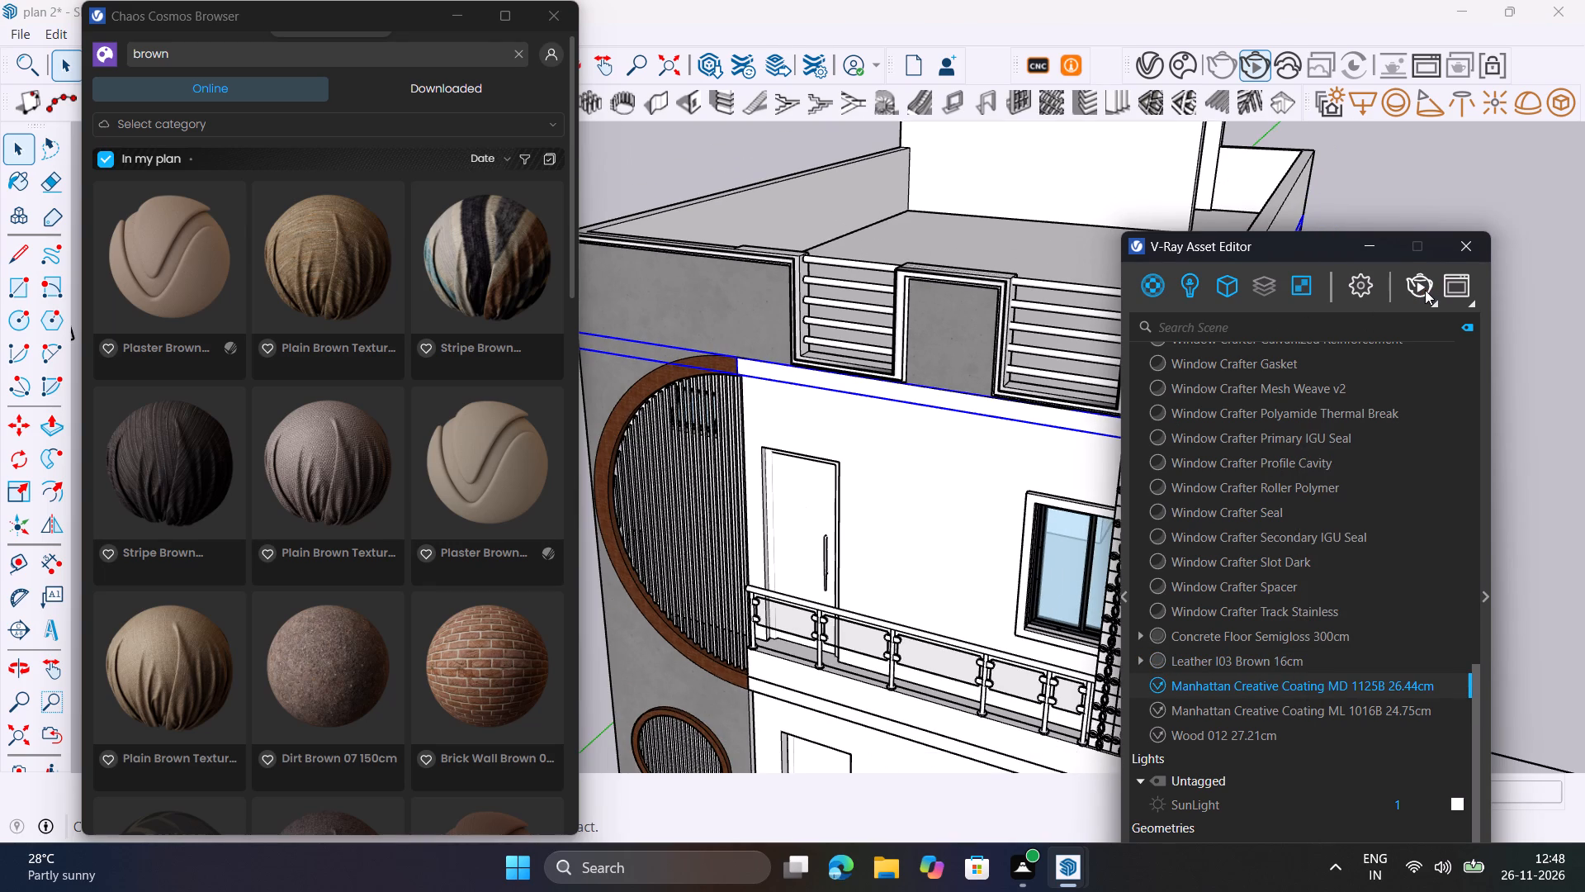
click(1425, 290)
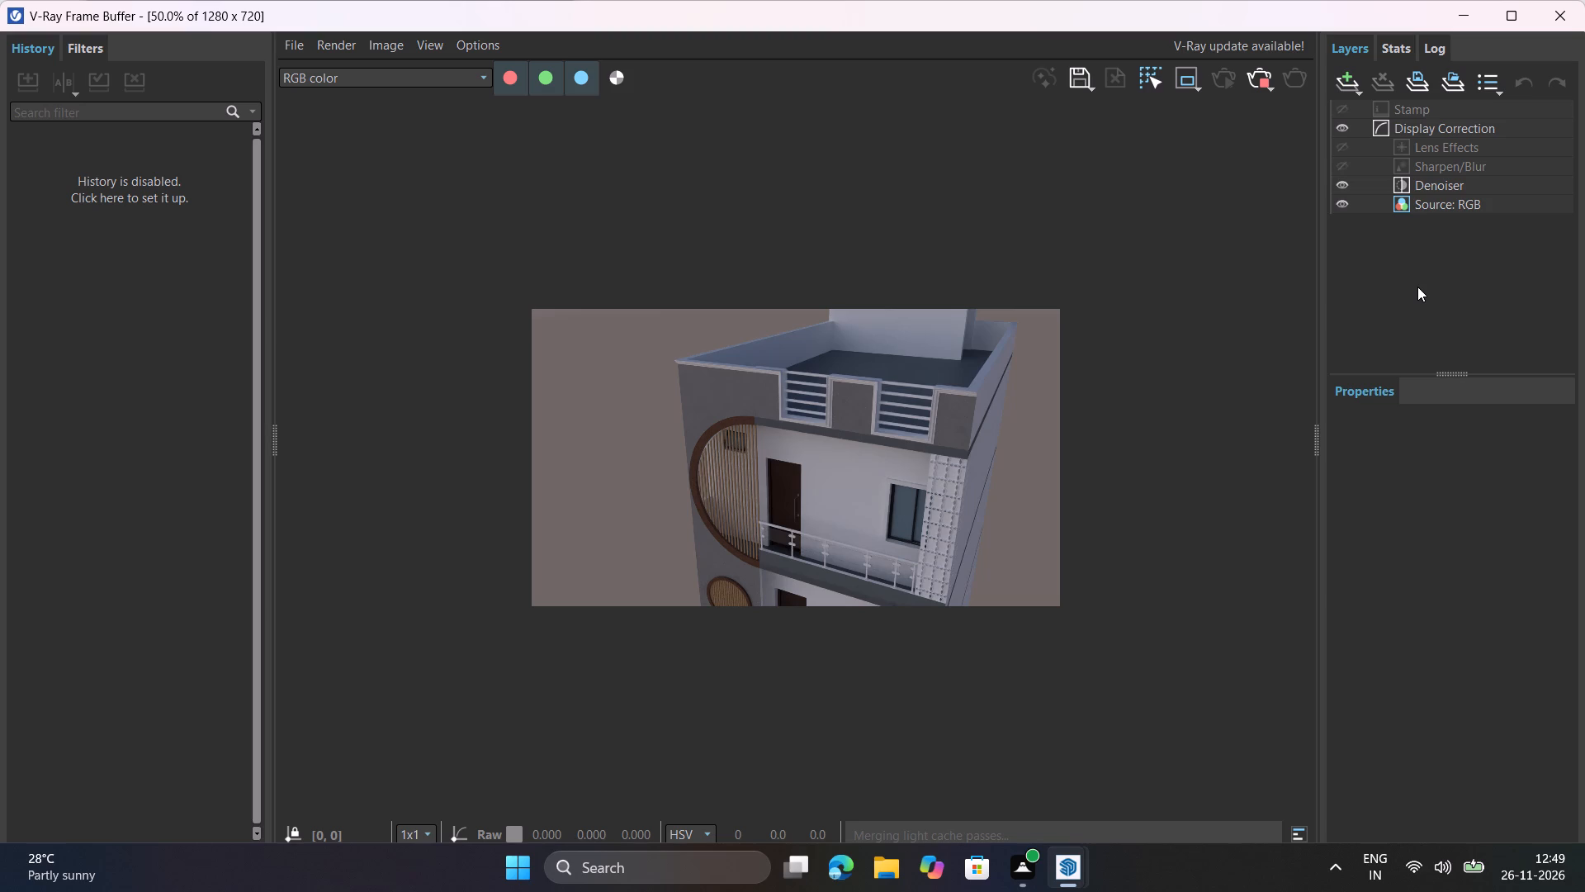
scroll(911, 552, down, 1)
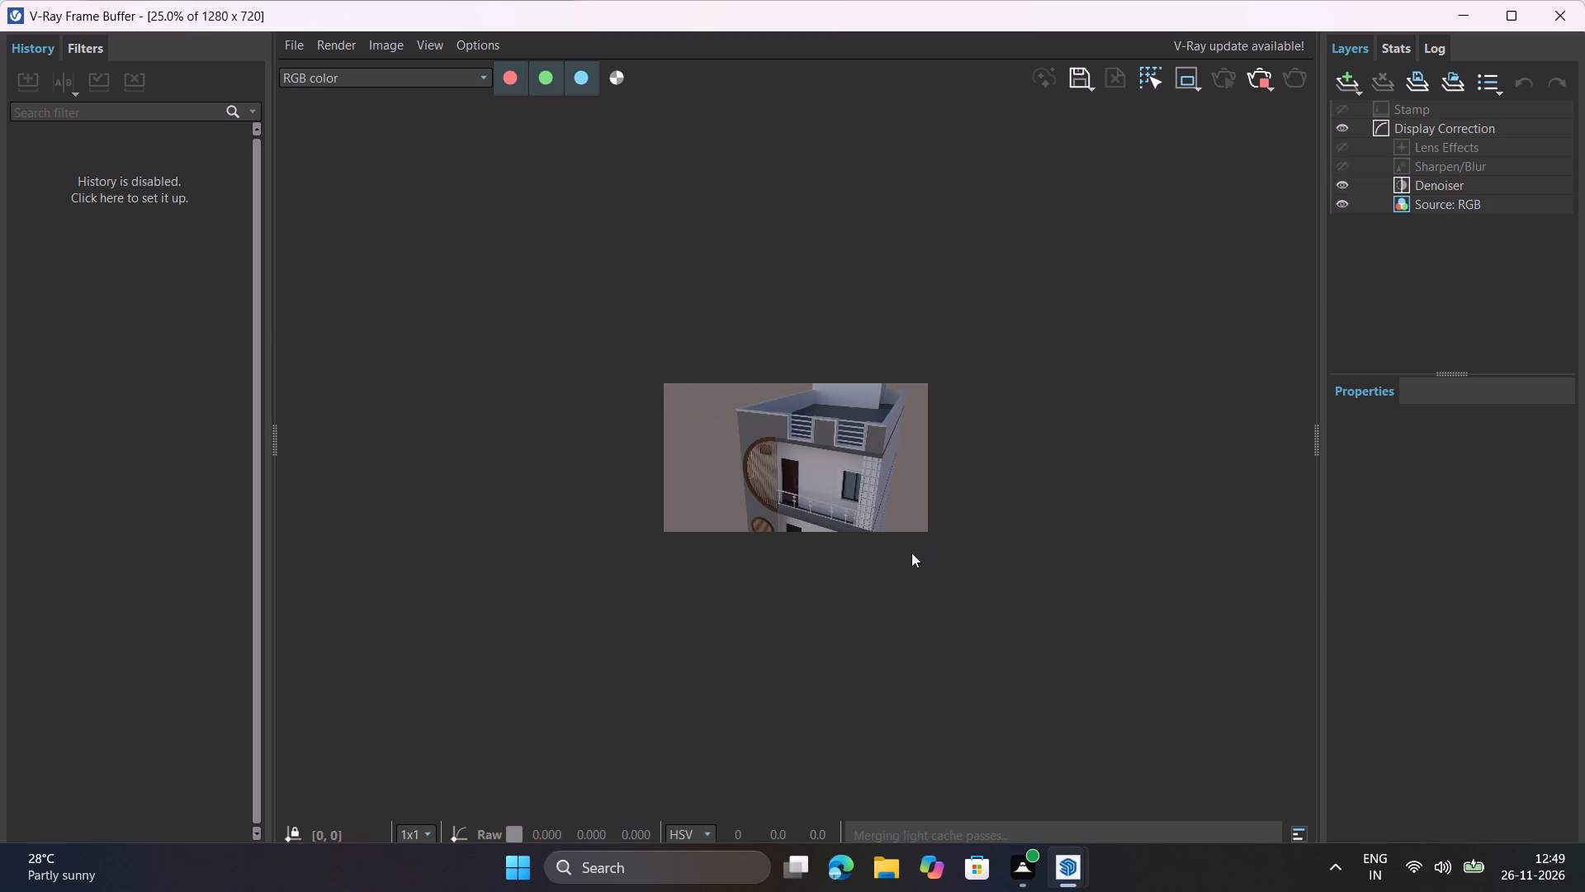
scroll(911, 553, up, 1)
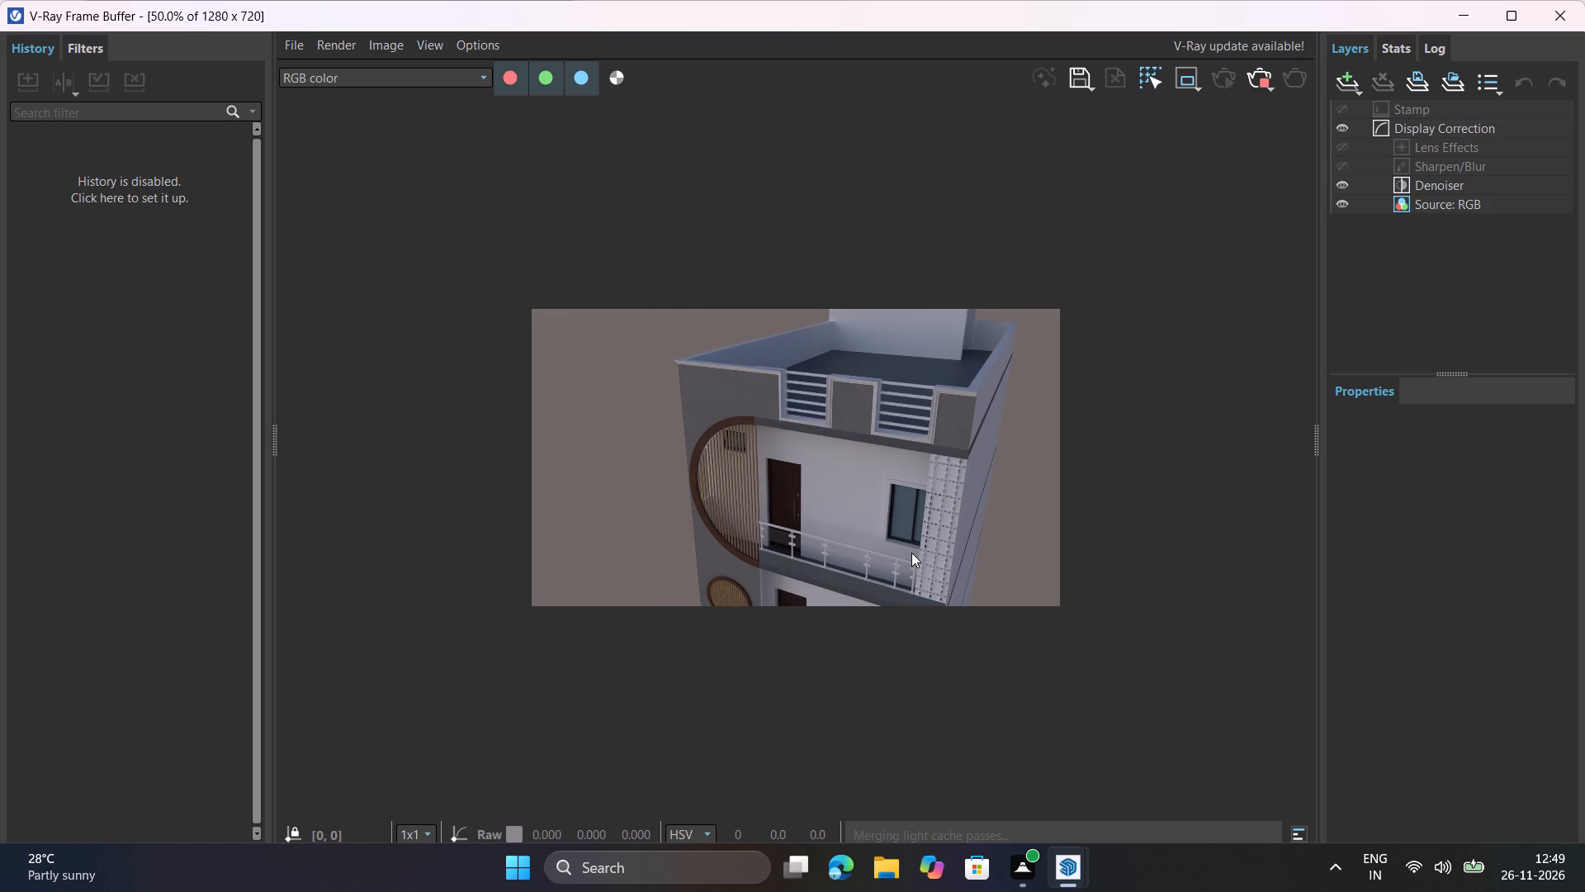
click(1263, 73)
click(1561, 17)
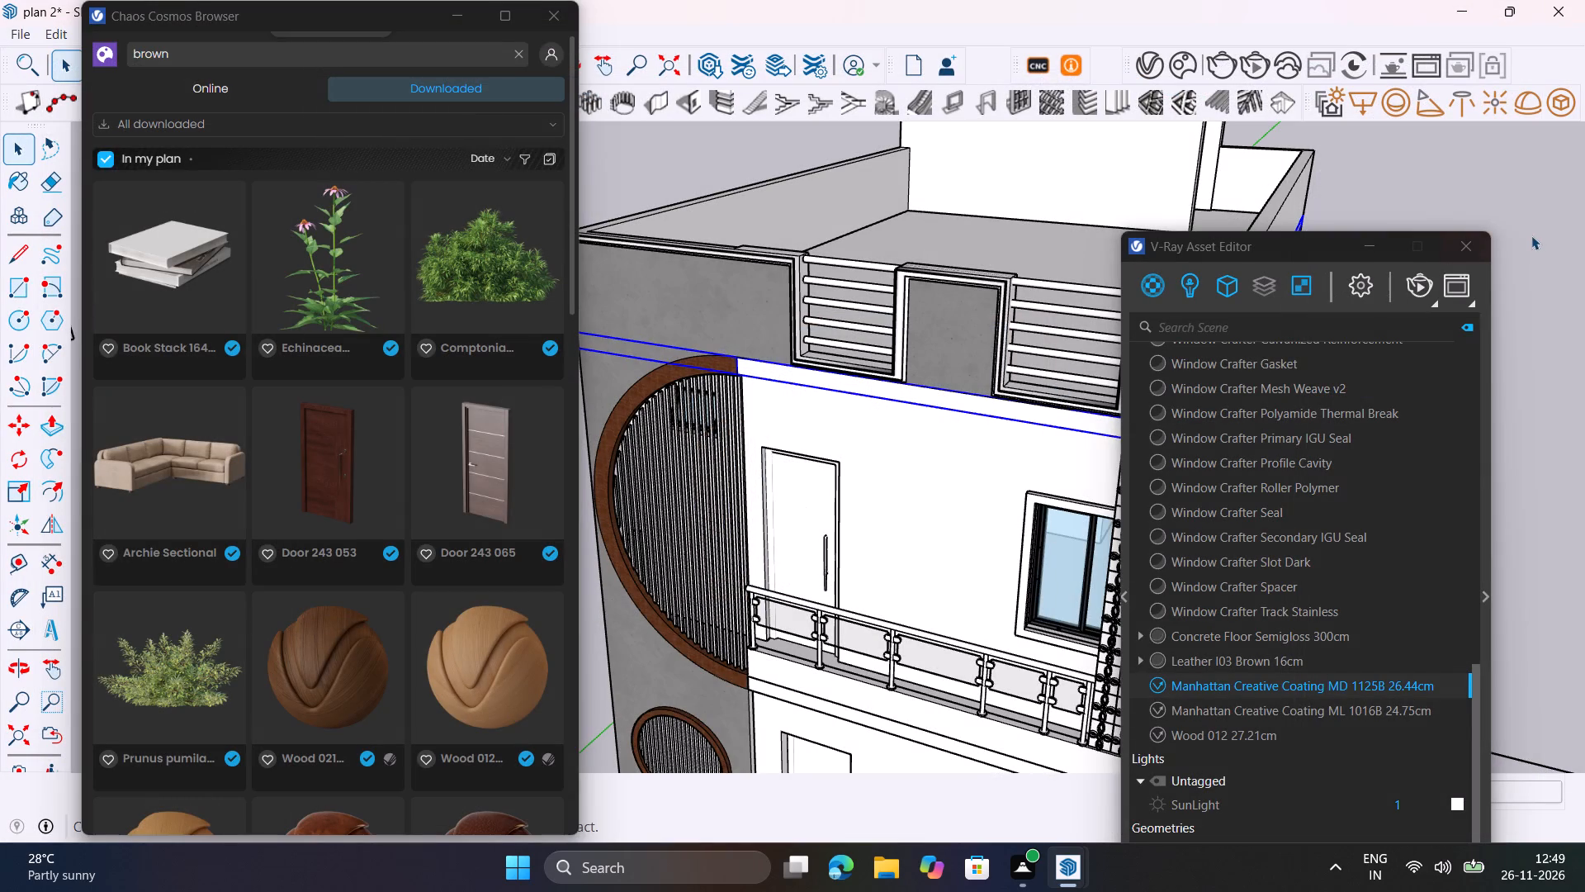
click(1479, 247)
click(1366, 393)
Select the small white end face beside the moulding profile at the parapet's outer corner.
middle_drag(1219, 498, 1167, 468)
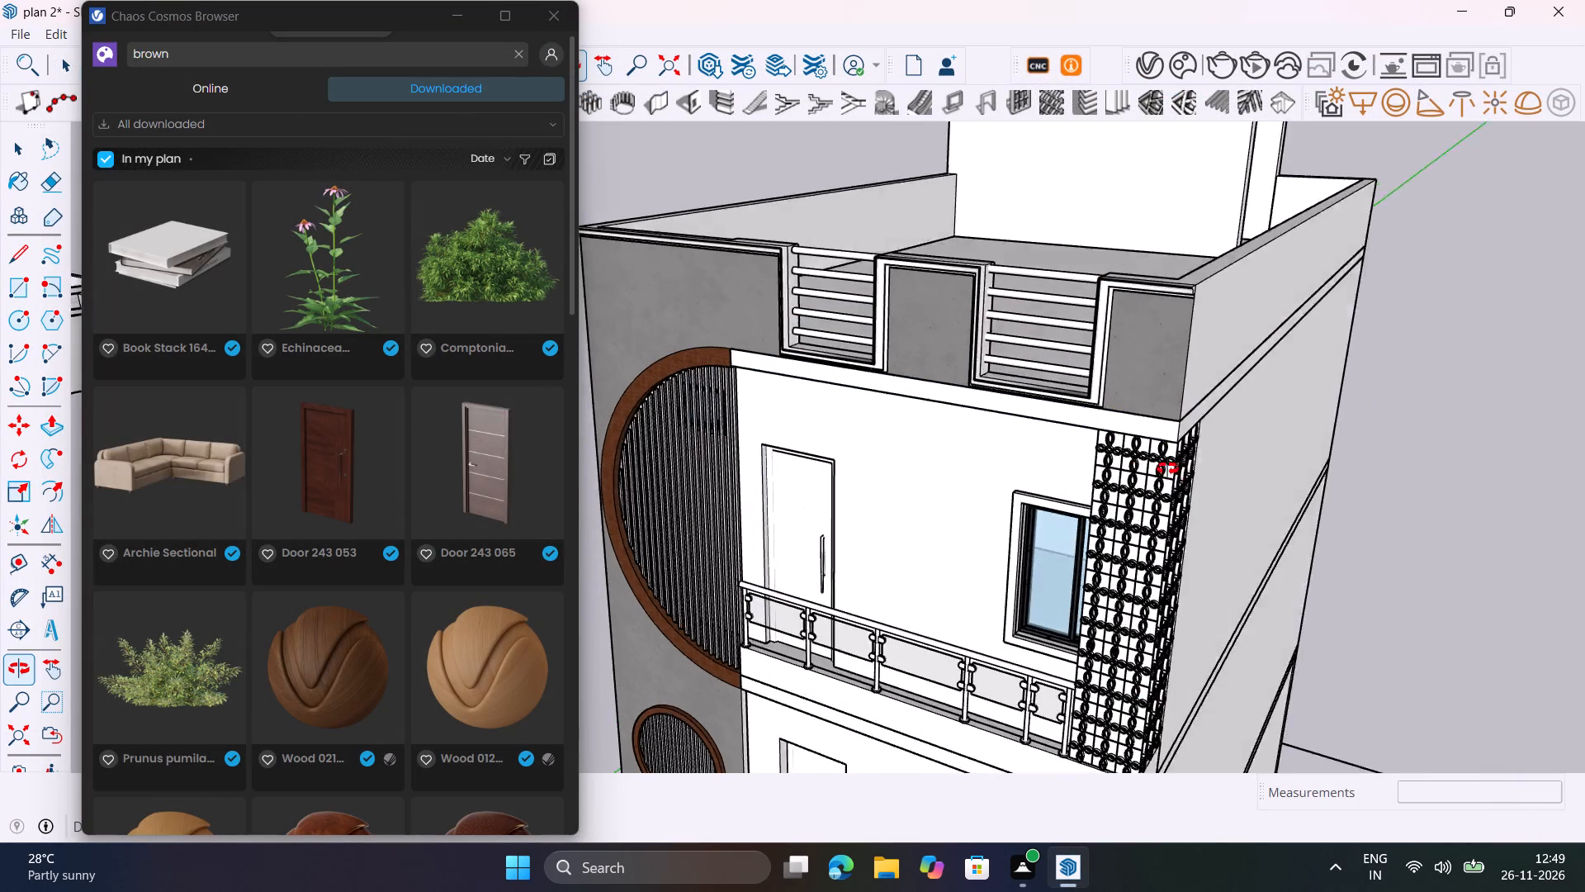
middle_drag(1167, 468, 995, 443)
scroll(939, 275, up, 4)
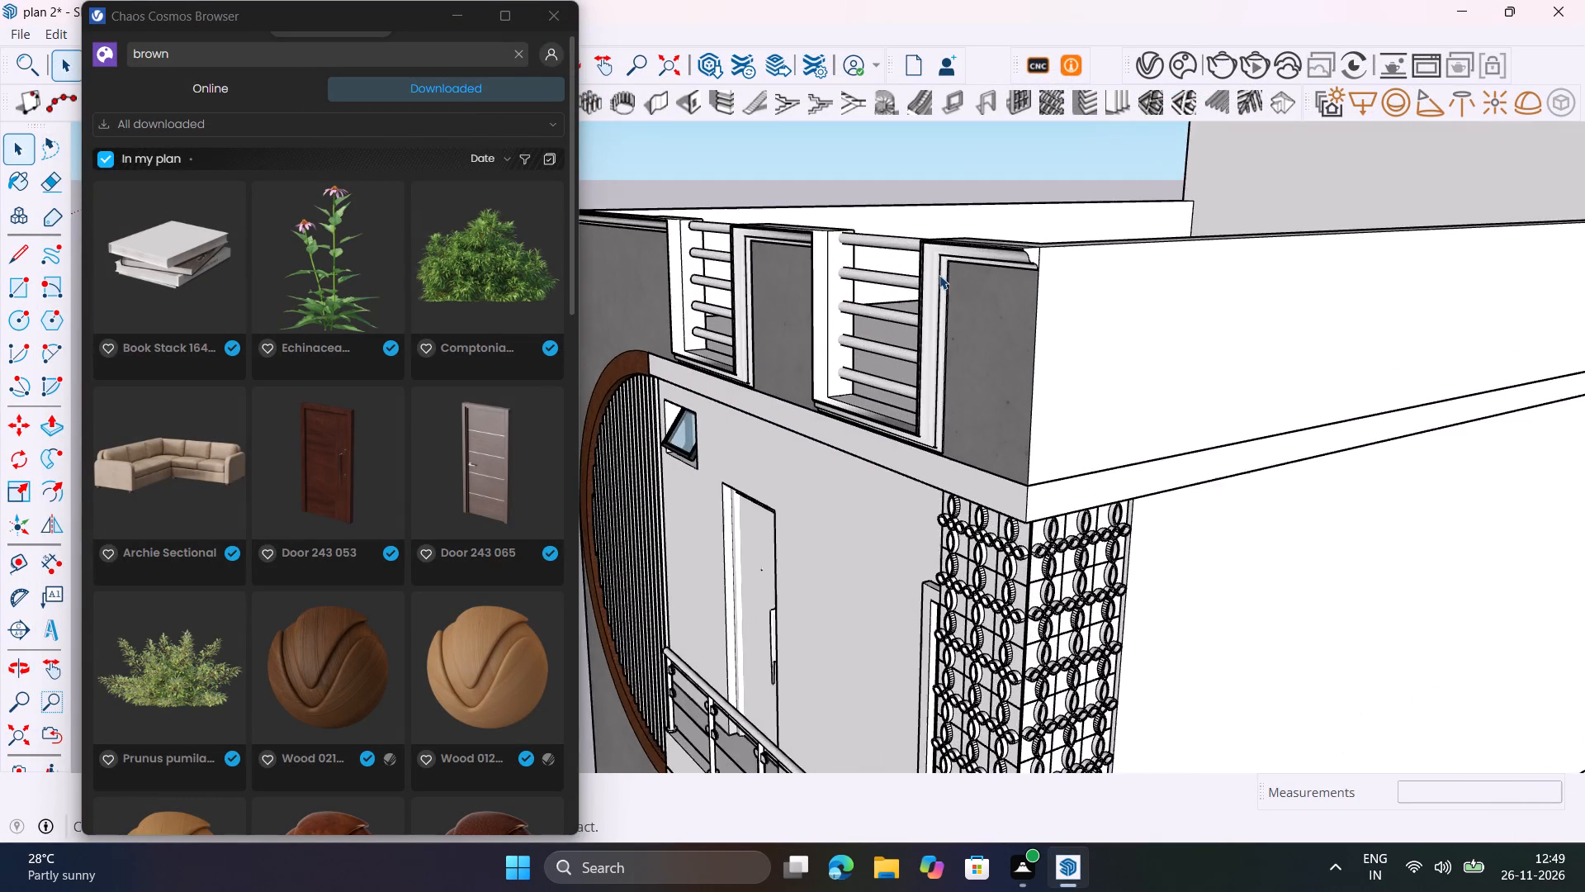
scroll(939, 275, up, 13)
click(893, 340)
scroll(893, 339, down, 5)
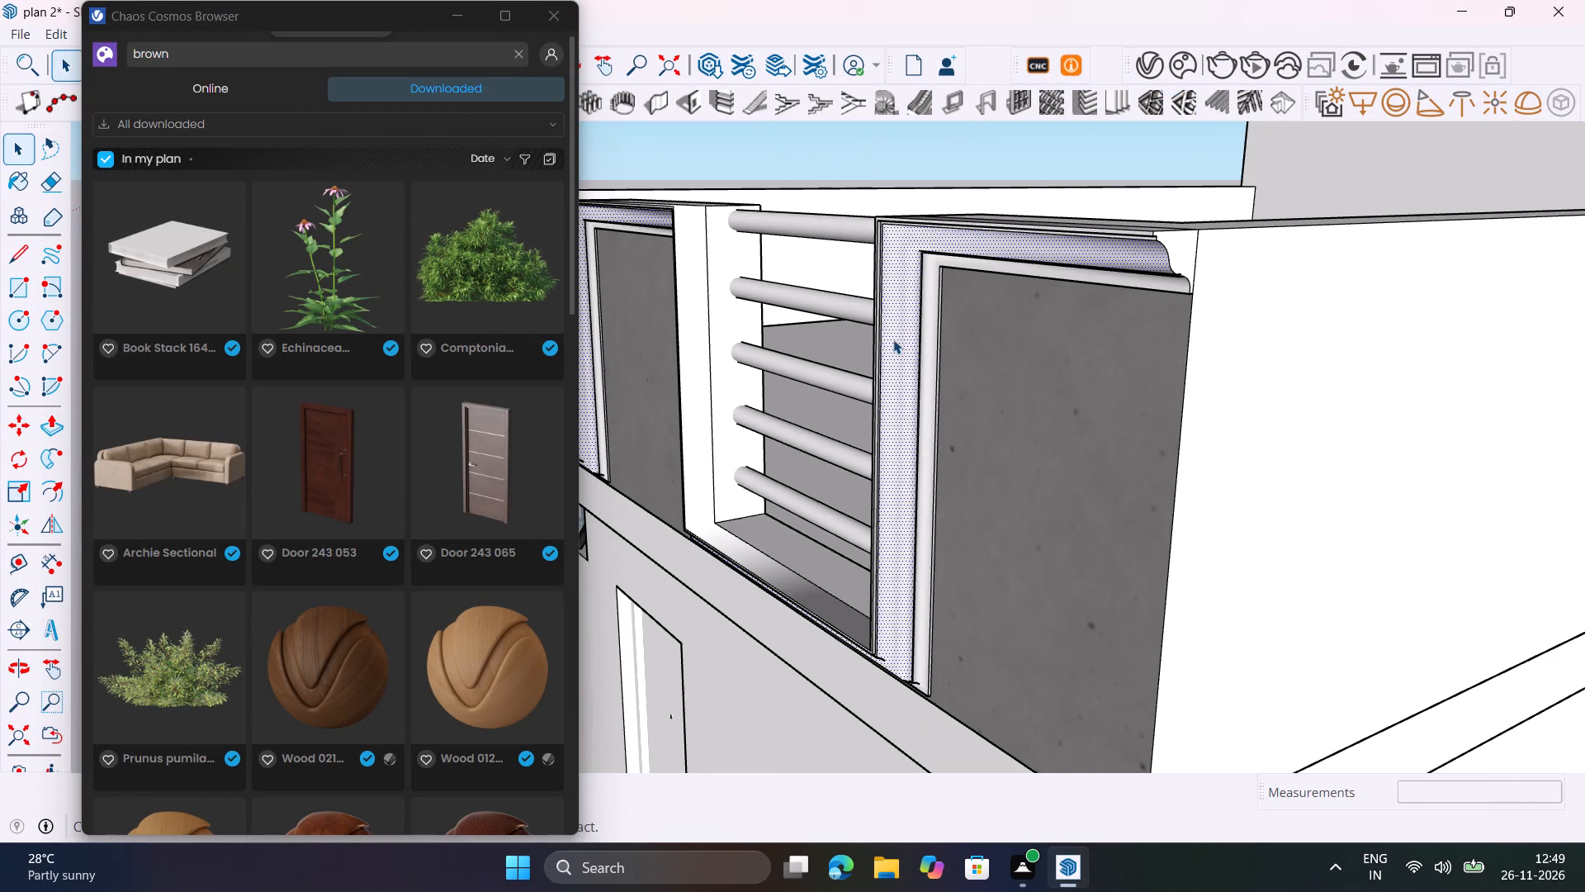
middle_drag(949, 377, 825, 403)
scroll(958, 309, up, 5)
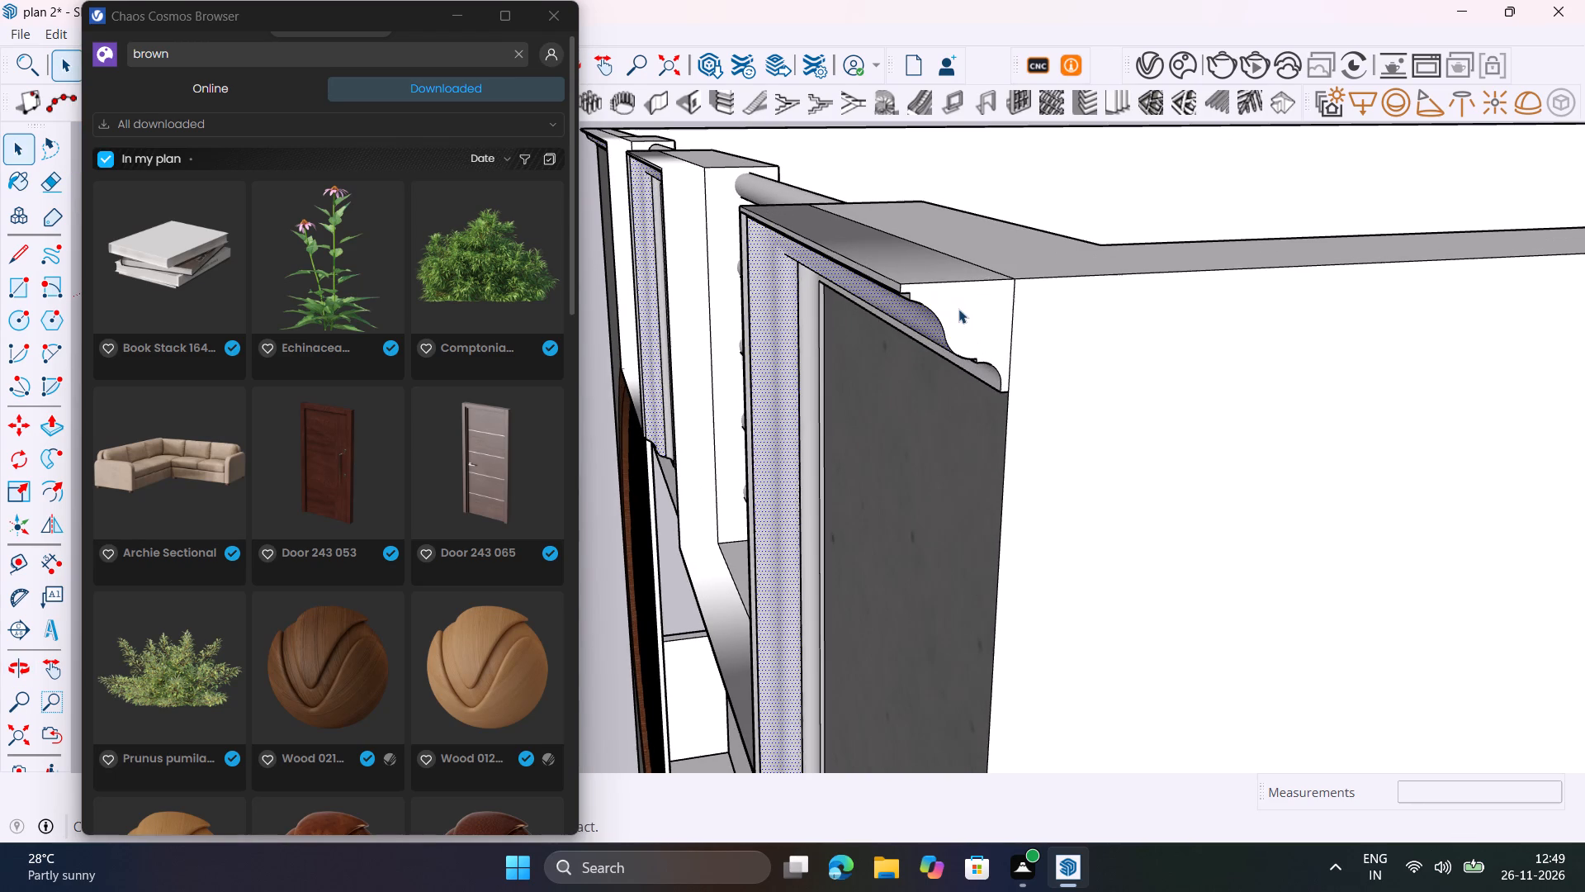
click(958, 309)
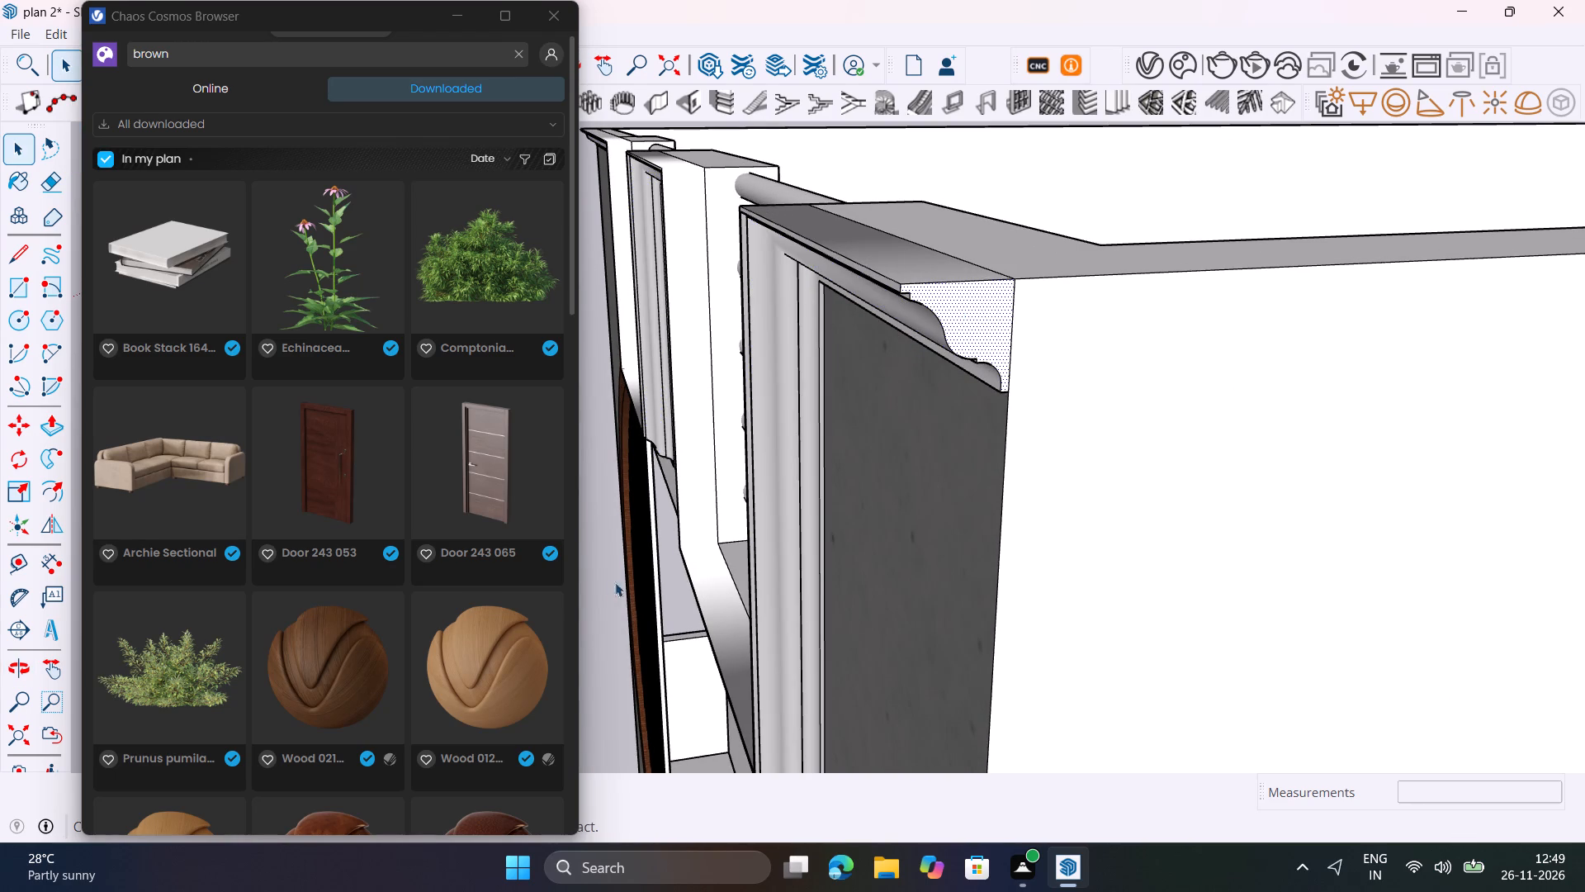
Look through the downloaded Chaos Cosmos assets and search the online library for "colour".
scroll(526, 475, down, 6)
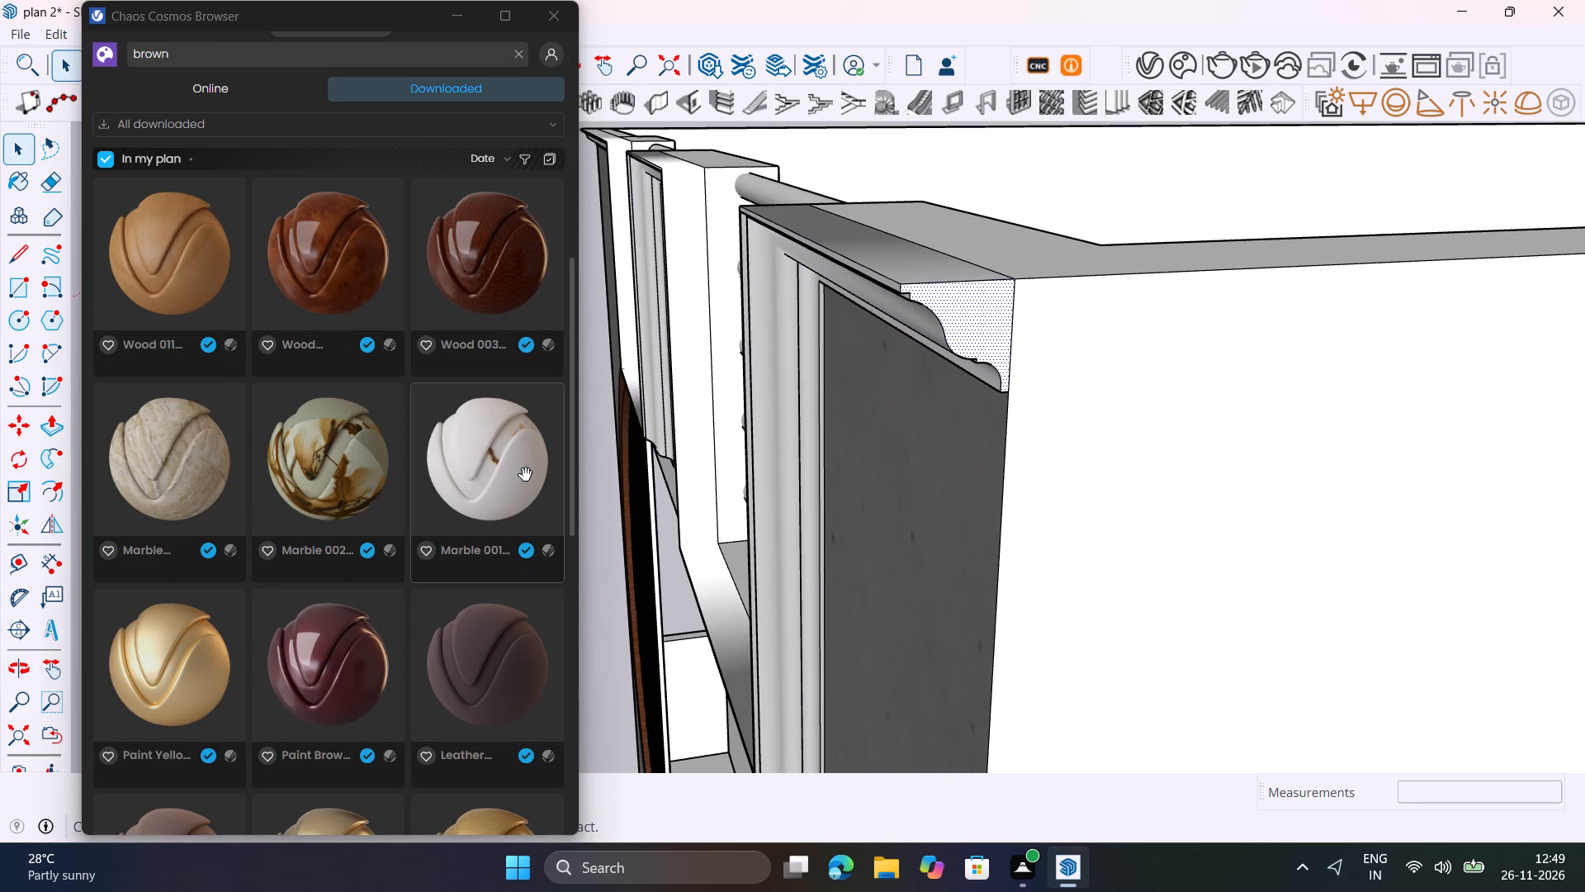
scroll(526, 475, down, 12)
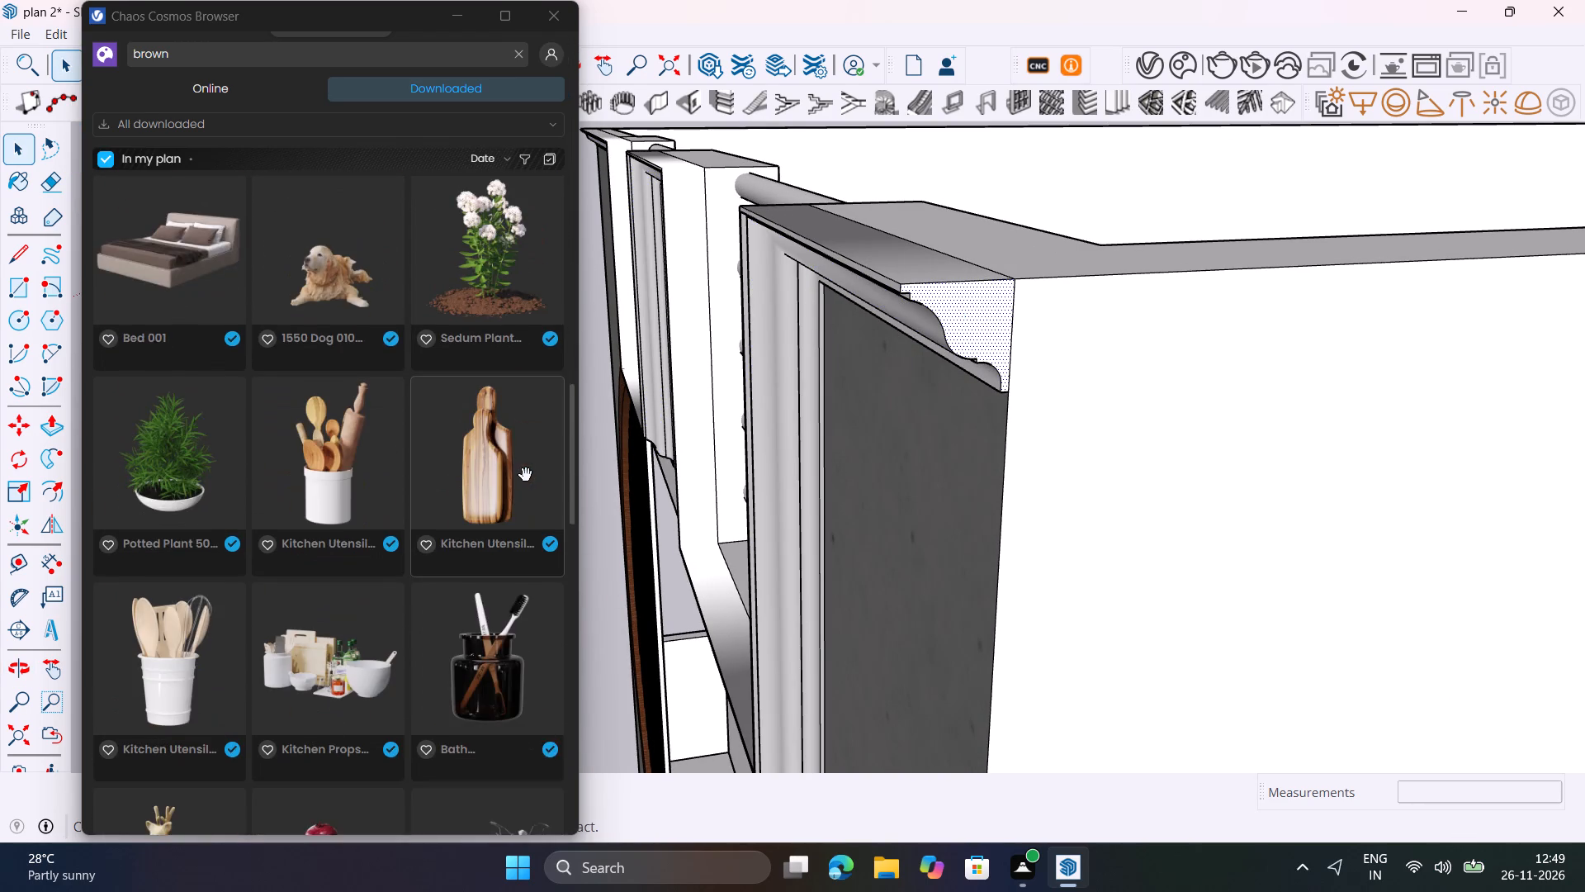
scroll(526, 475, down, 10)
click(222, 83)
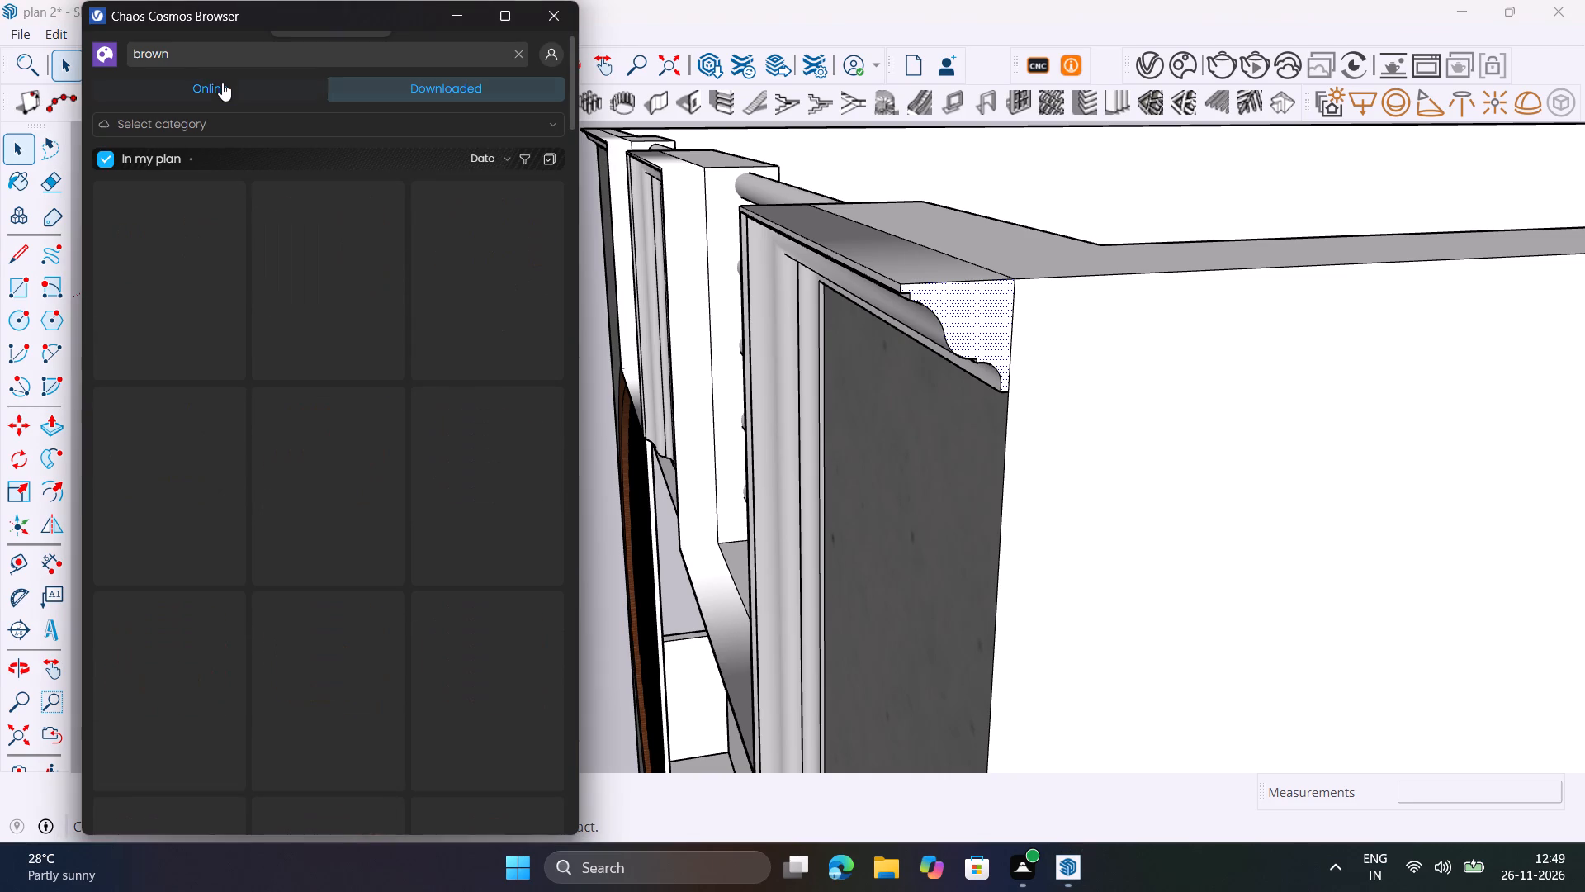
click(522, 56)
click(470, 53)
text(colour)
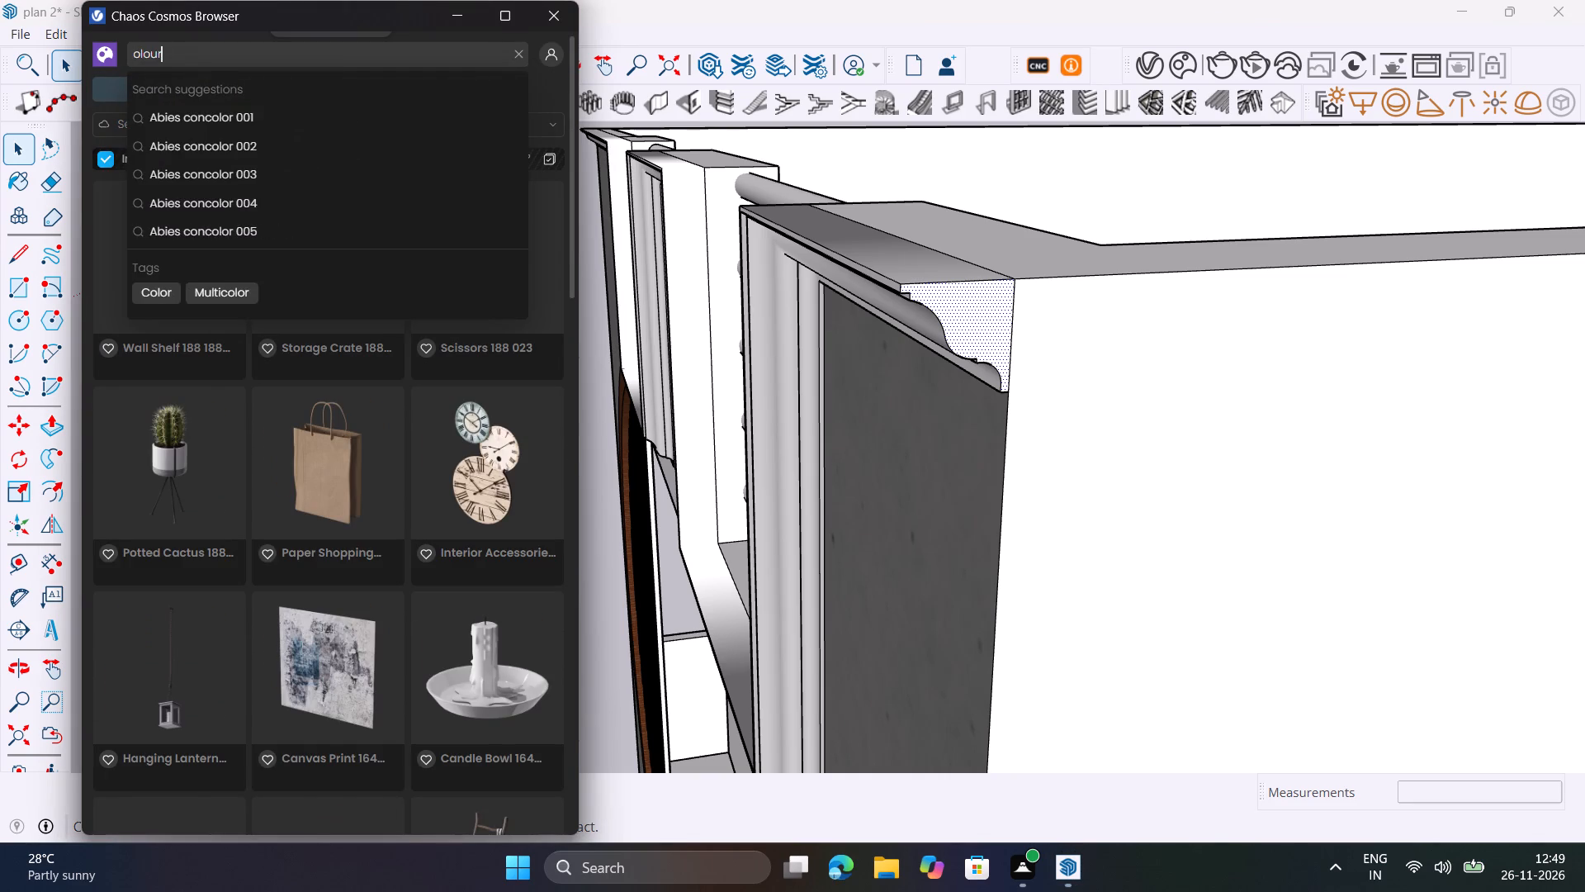
key(Return)
key(BackSpace)
key(BackSpace)
key(BackSpace)
key(BackSpace)
key(BackSpace)
key(BackSpace)
key(BackSpace)
key(BackSpace)
key(BackSpace)
key(BackSpace)
key(BackSpace)
key(BackSpace)
key(BackSpace)
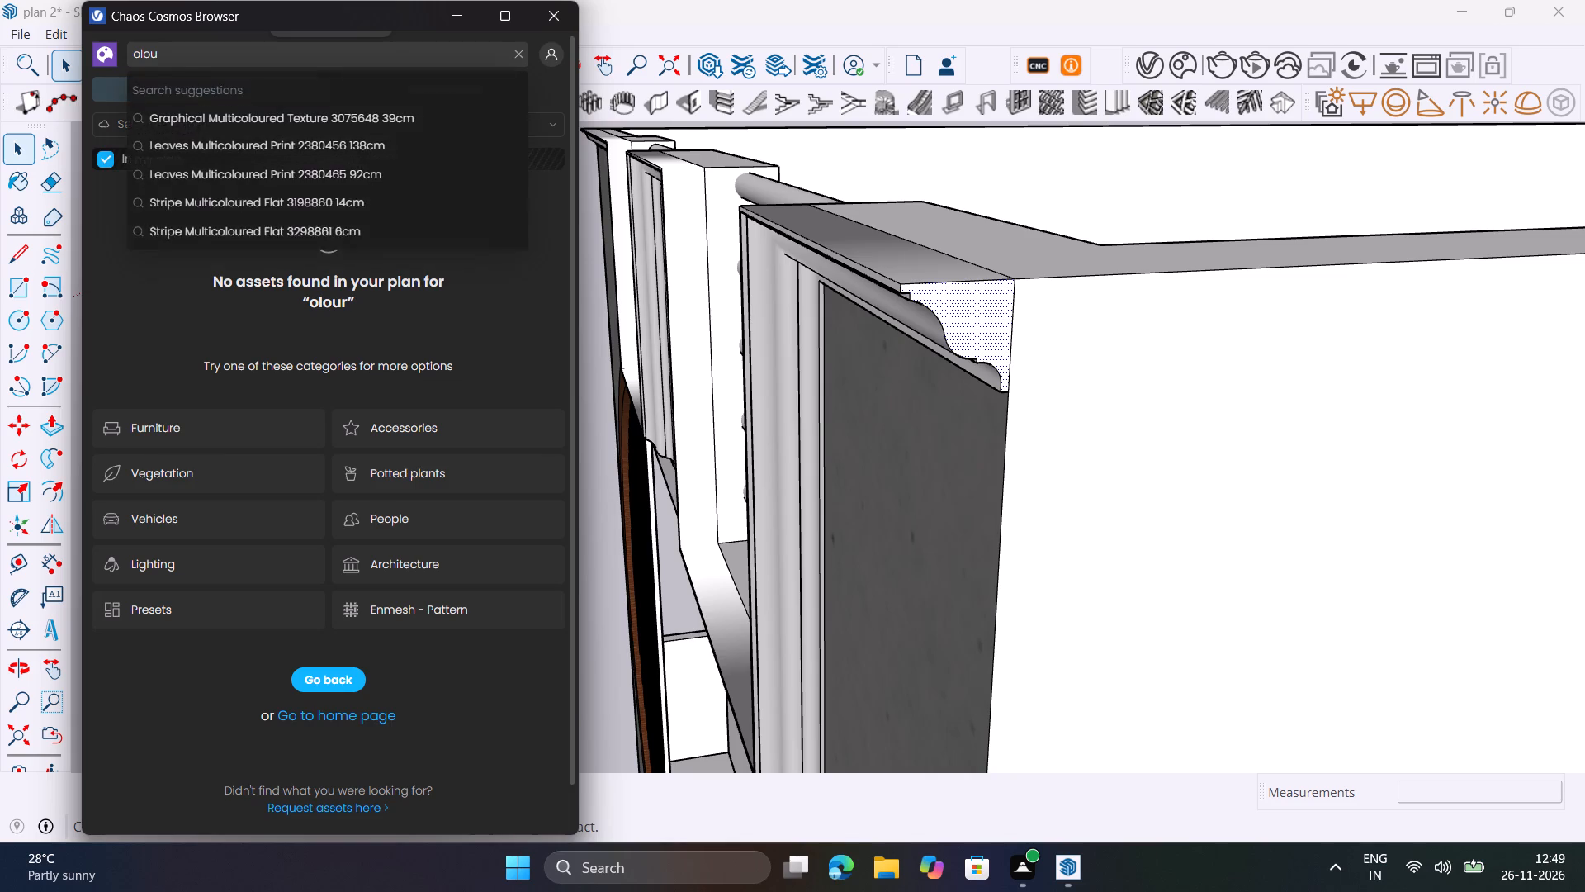
text(co)
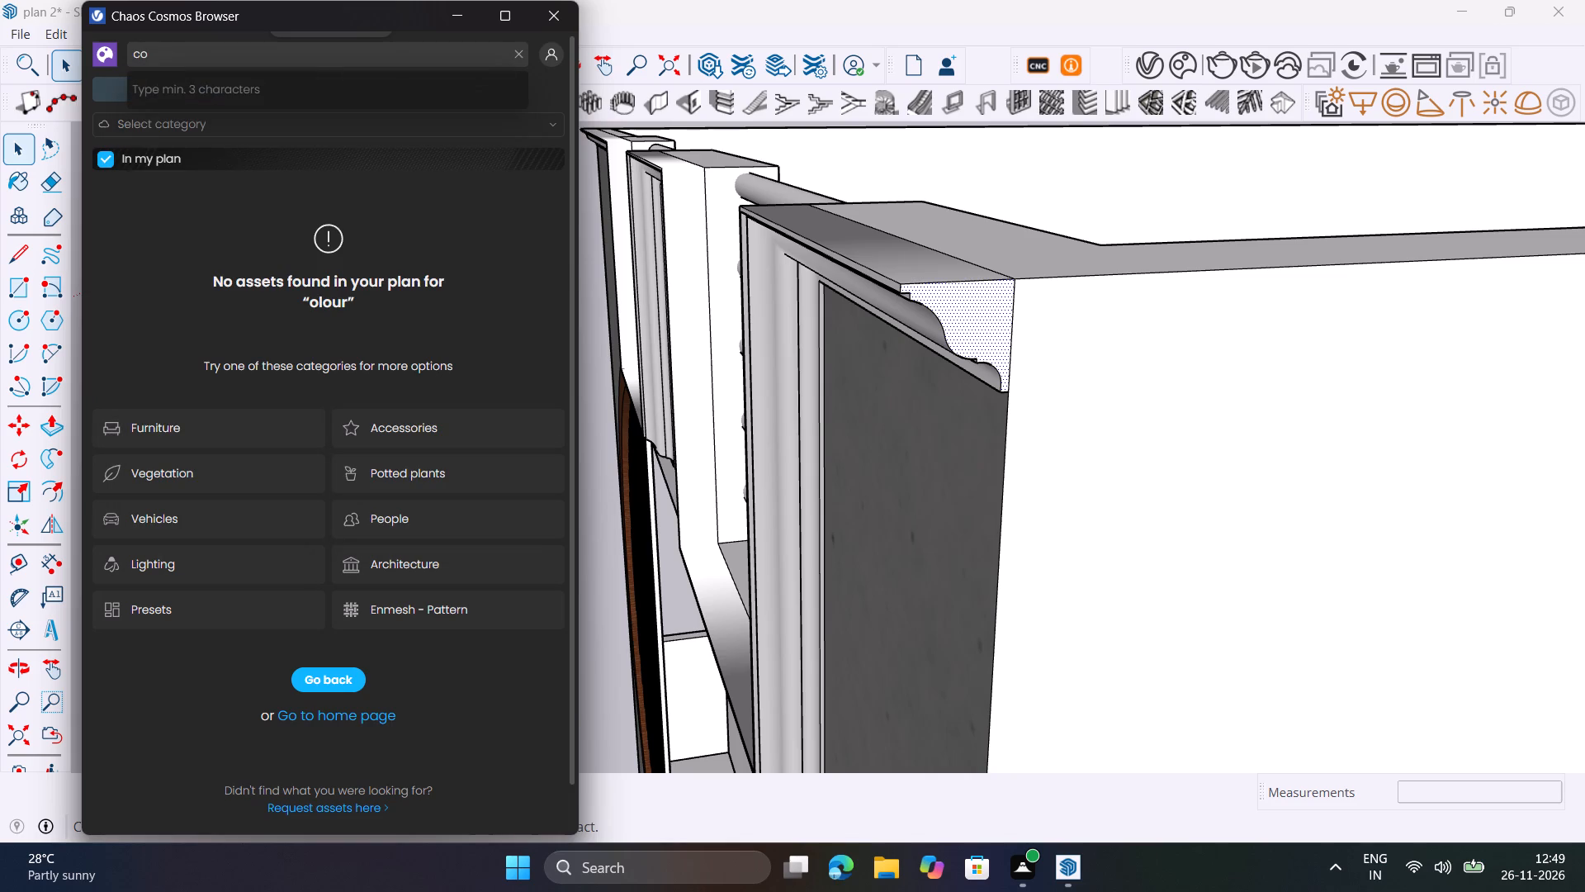
text(lour)
key(Return)
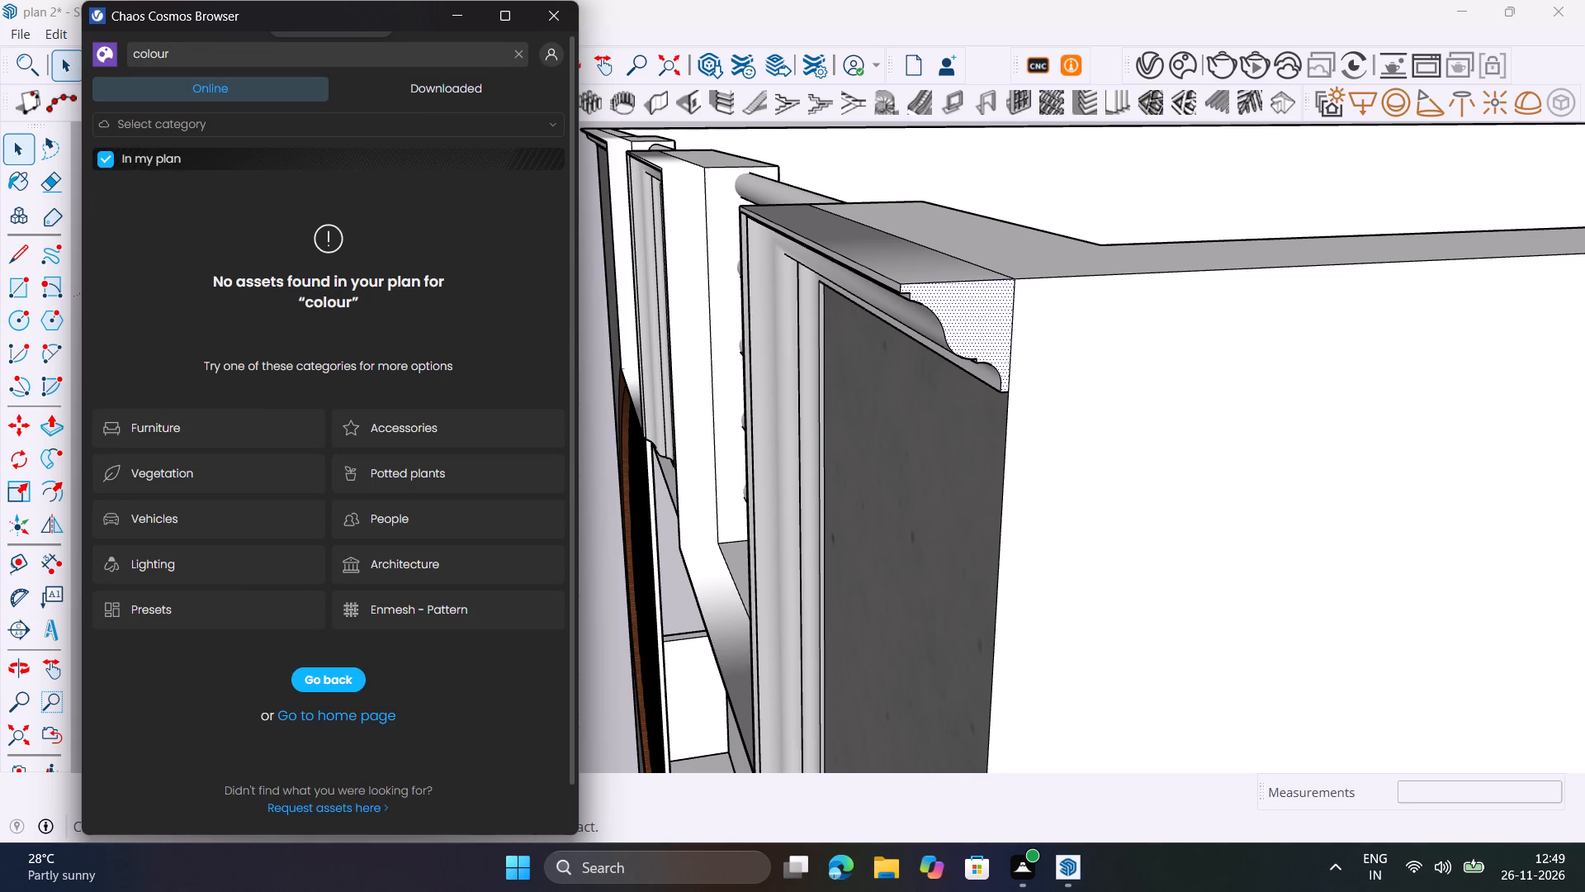
Clear the "colour" search and narrow the online Chaos Cosmos library to the Paint category under Materials.
click(515, 59)
click(509, 116)
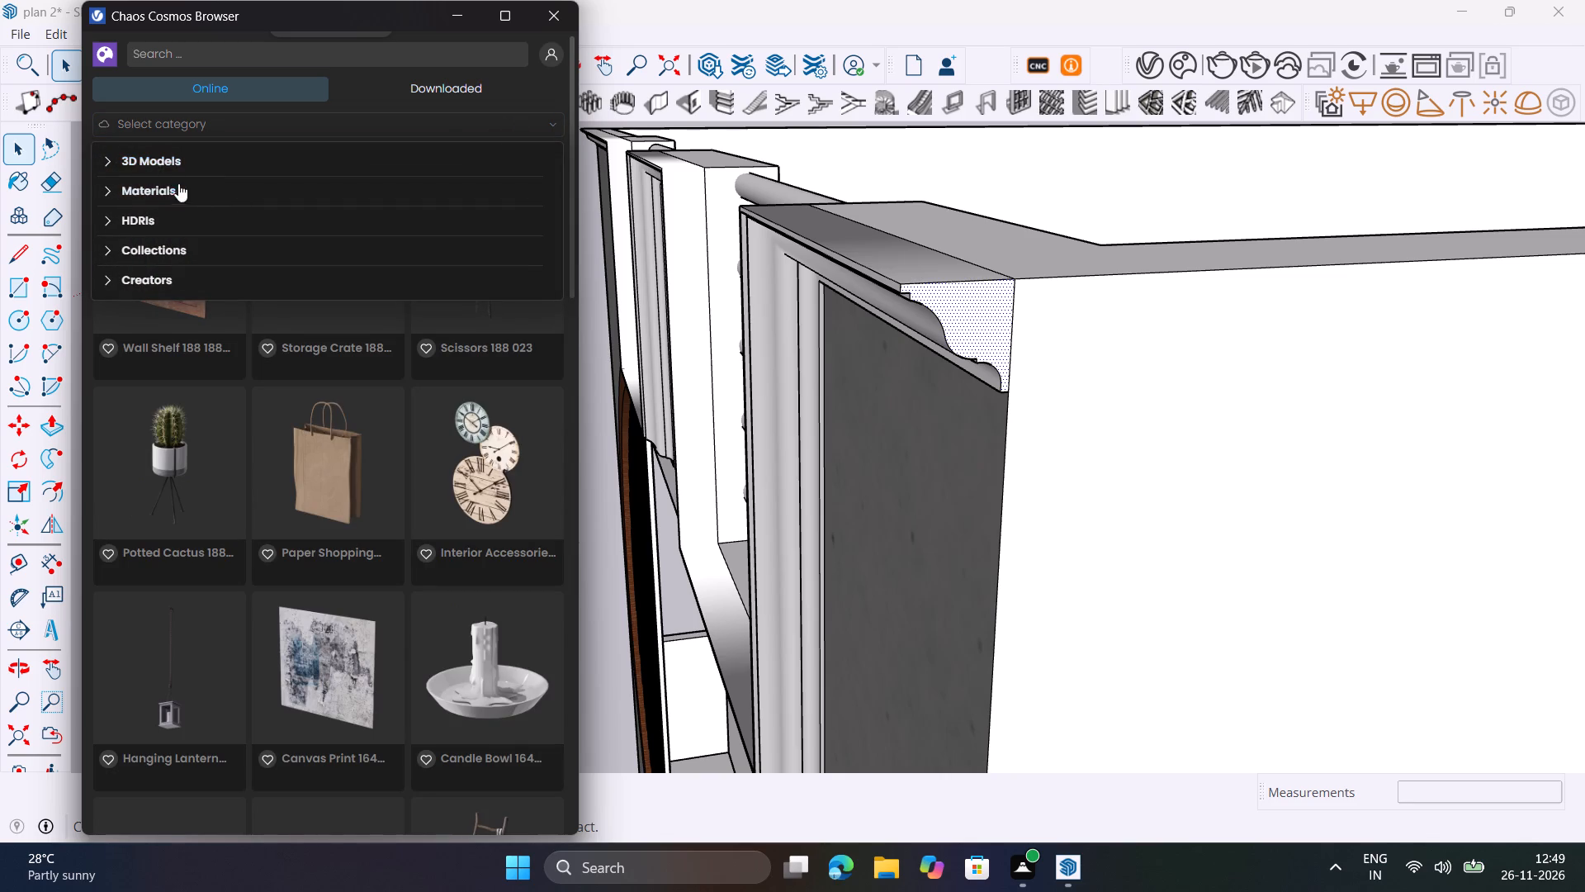
click(201, 164)
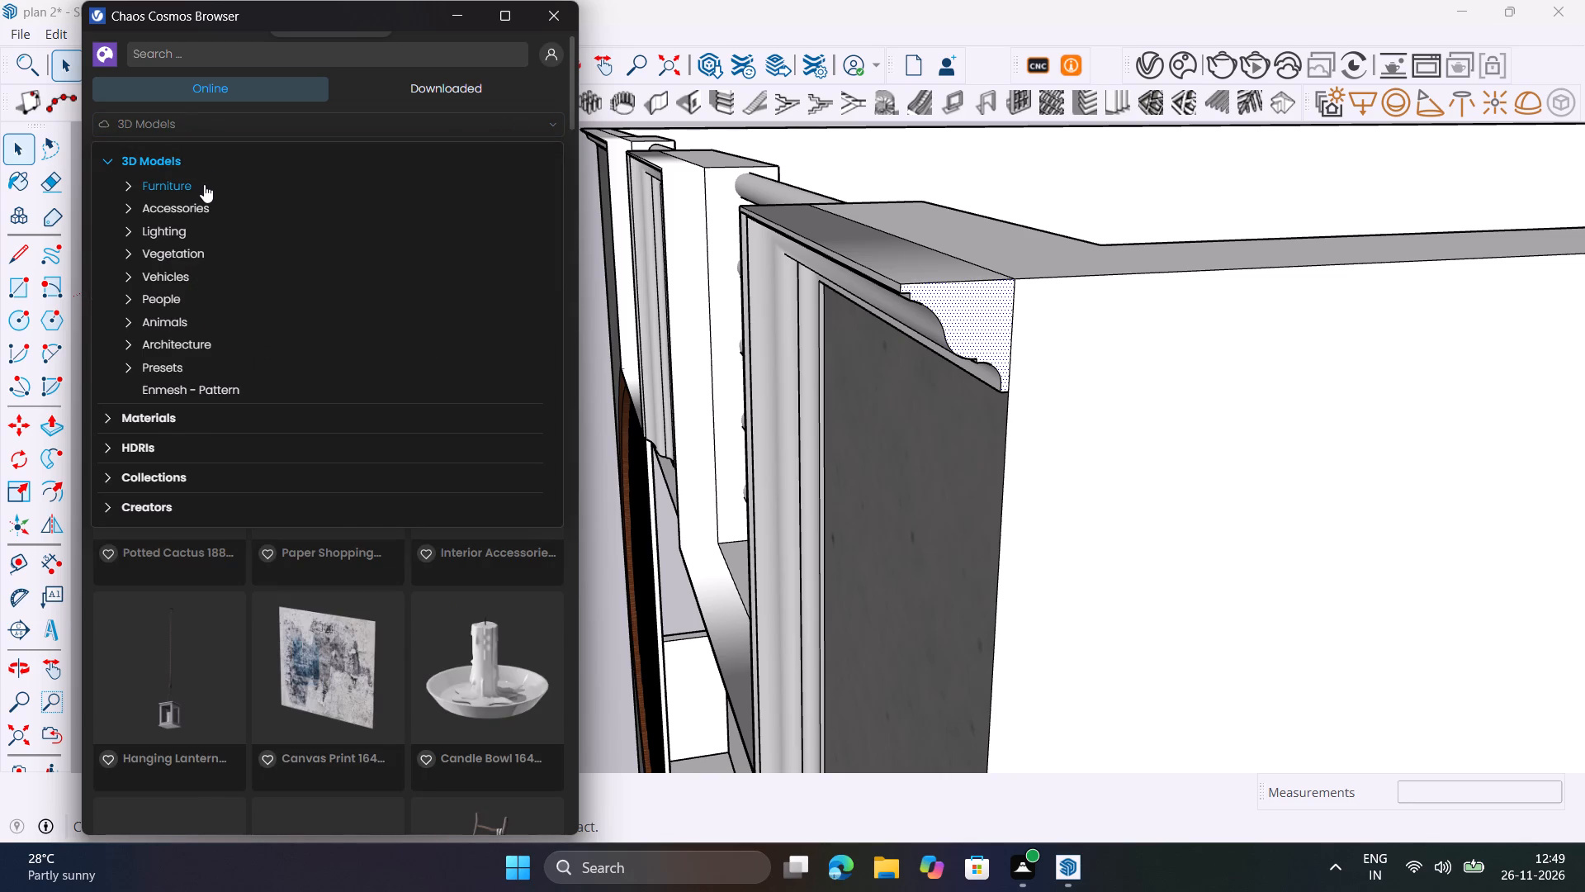
click(142, 148)
click(158, 161)
click(544, 128)
click(191, 449)
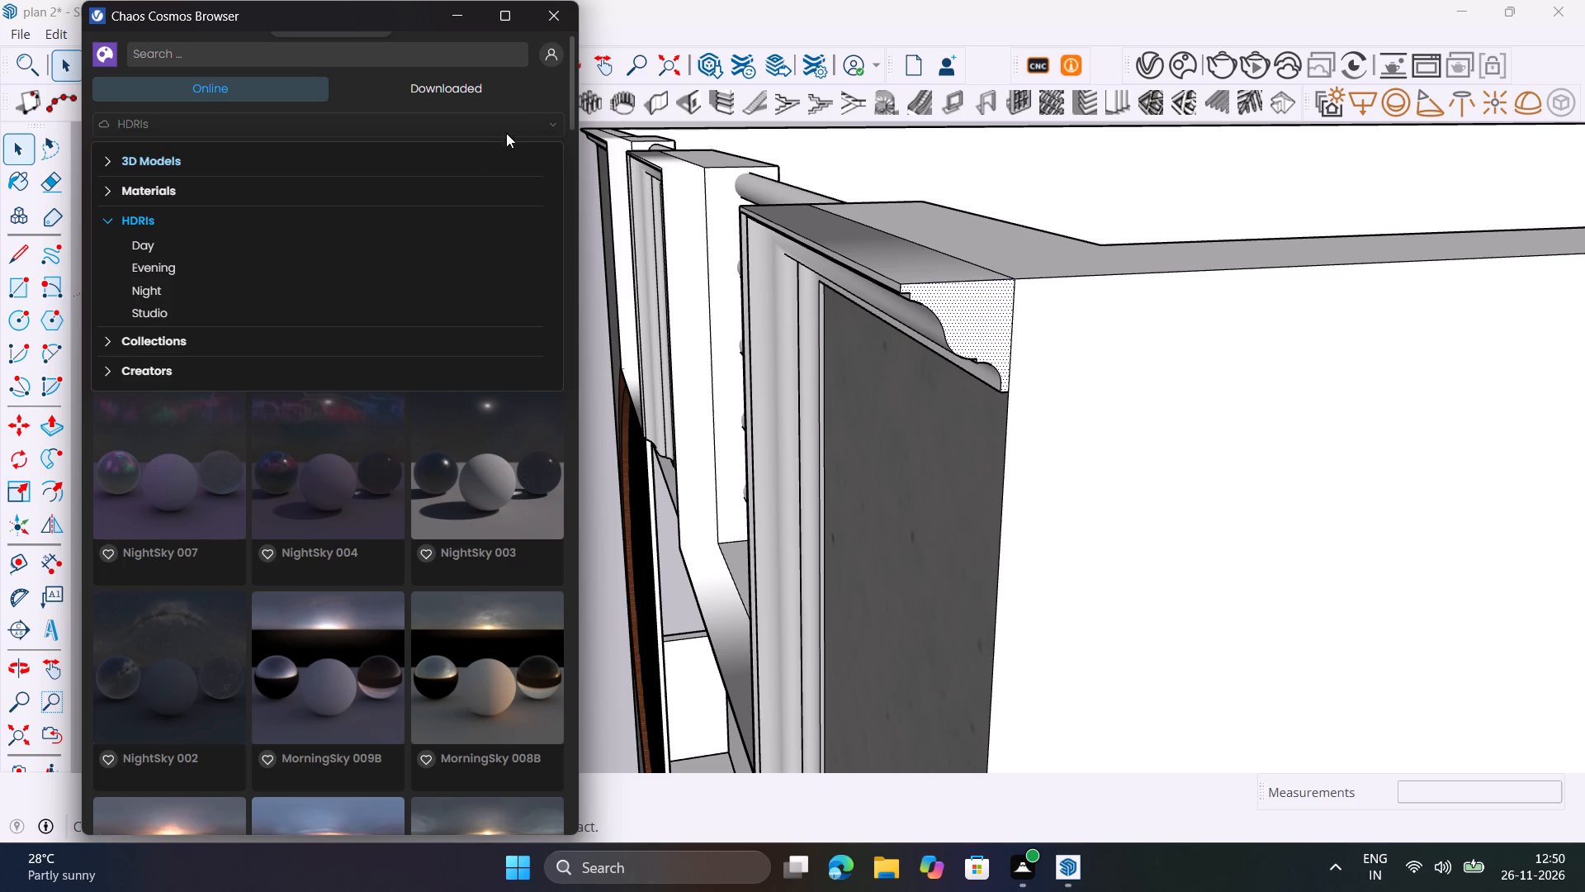
click(548, 116)
click(550, 116)
click(213, 189)
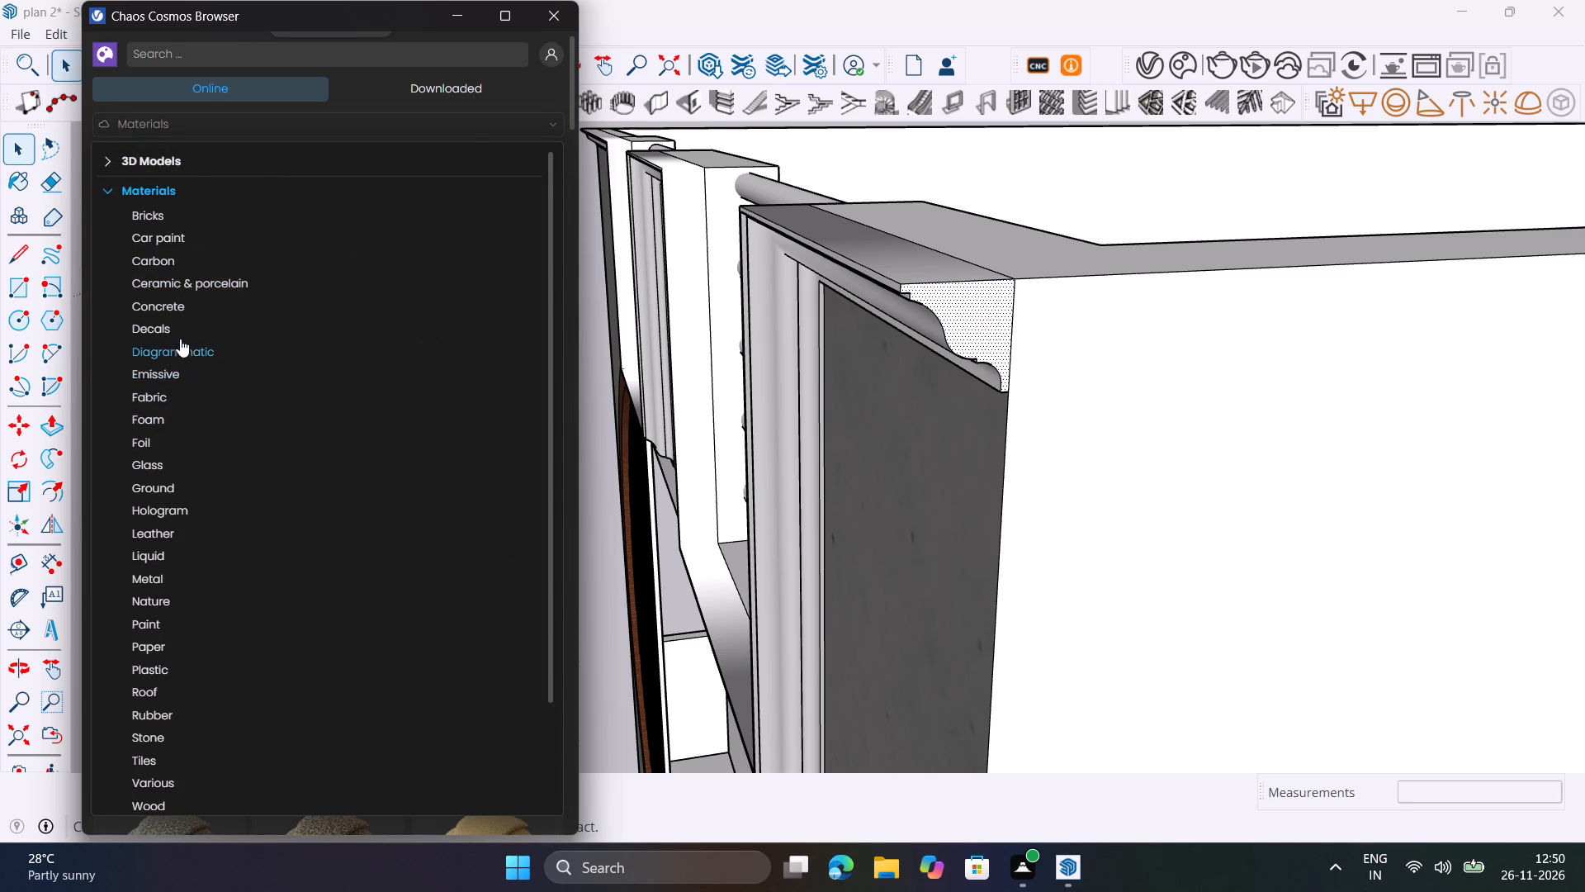
click(164, 622)
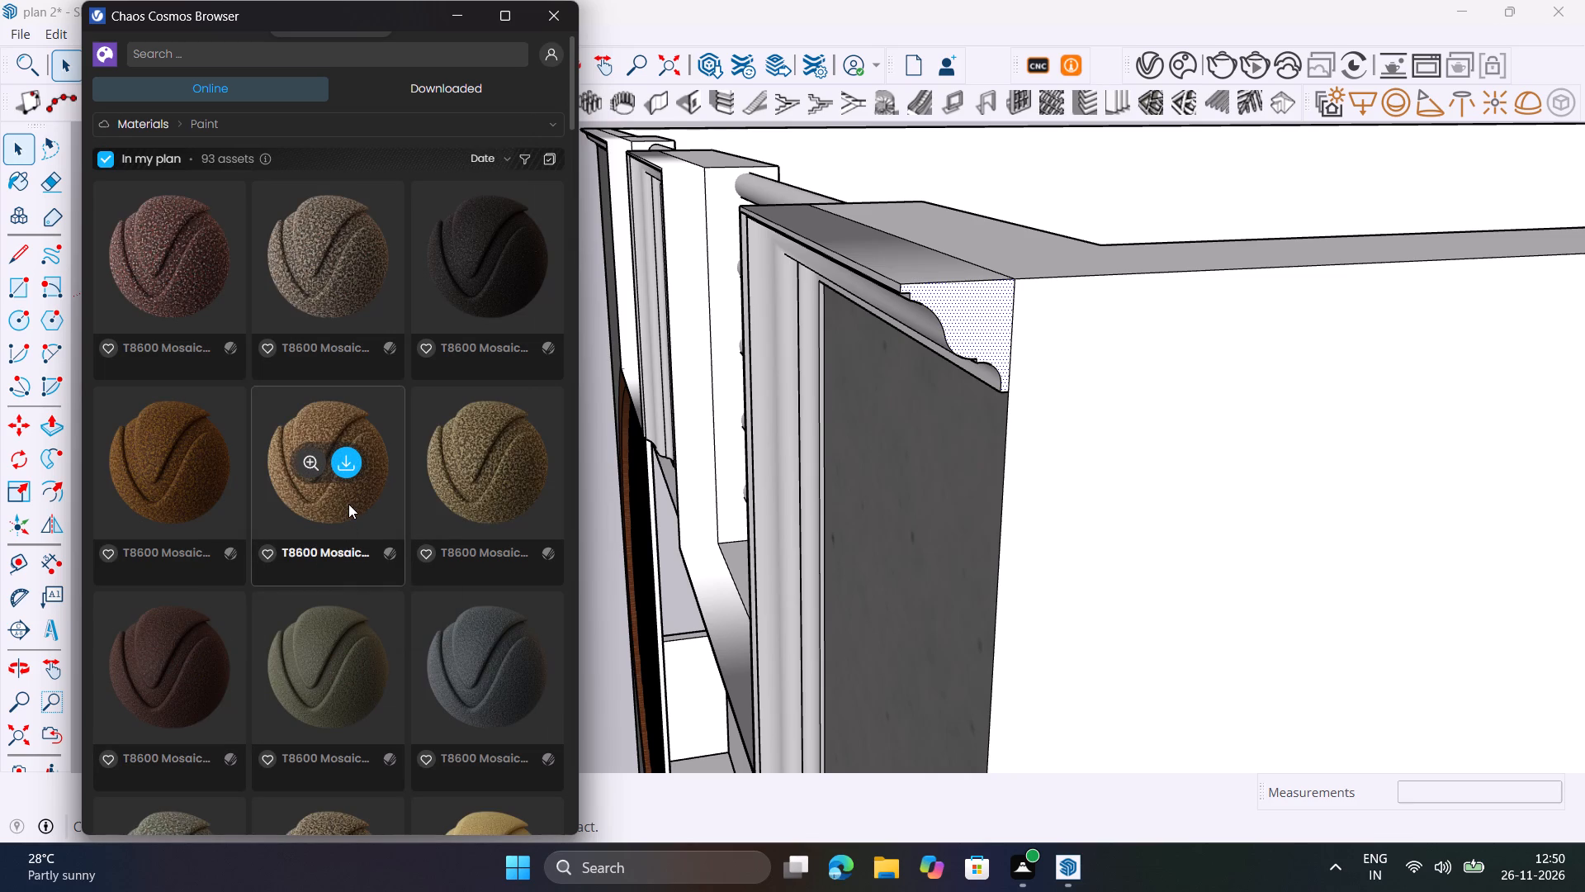
Download T8600 Mosaic plaster 1019 34.05cm from the Paint materials and import it into the scene, with the V-Ray Asset Editor open.
scroll(419, 434, down, 4)
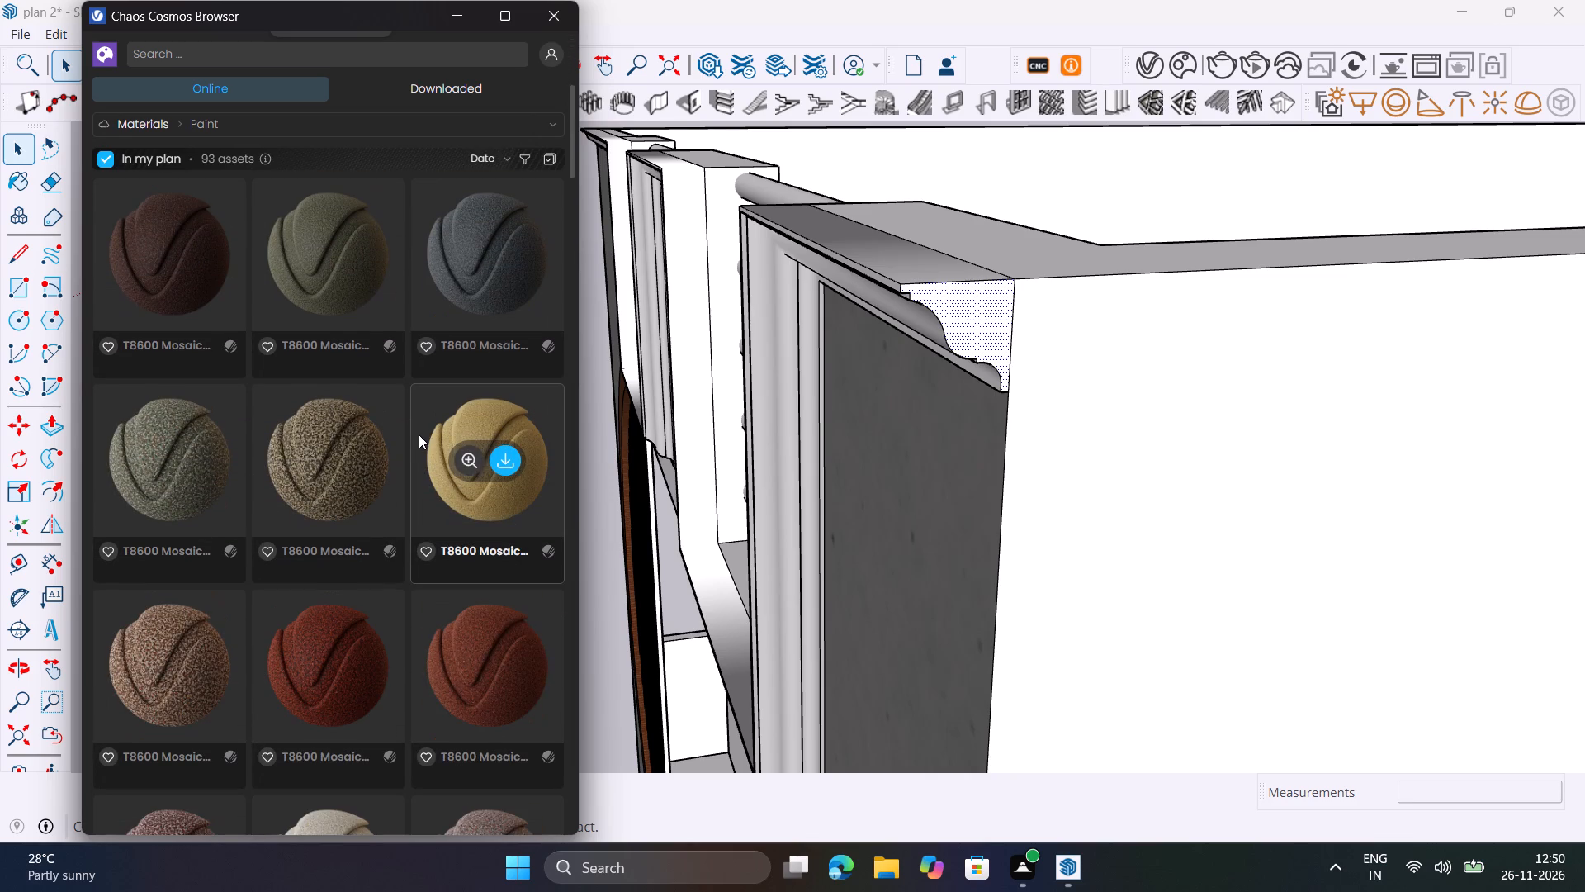
scroll(419, 434, down, 4)
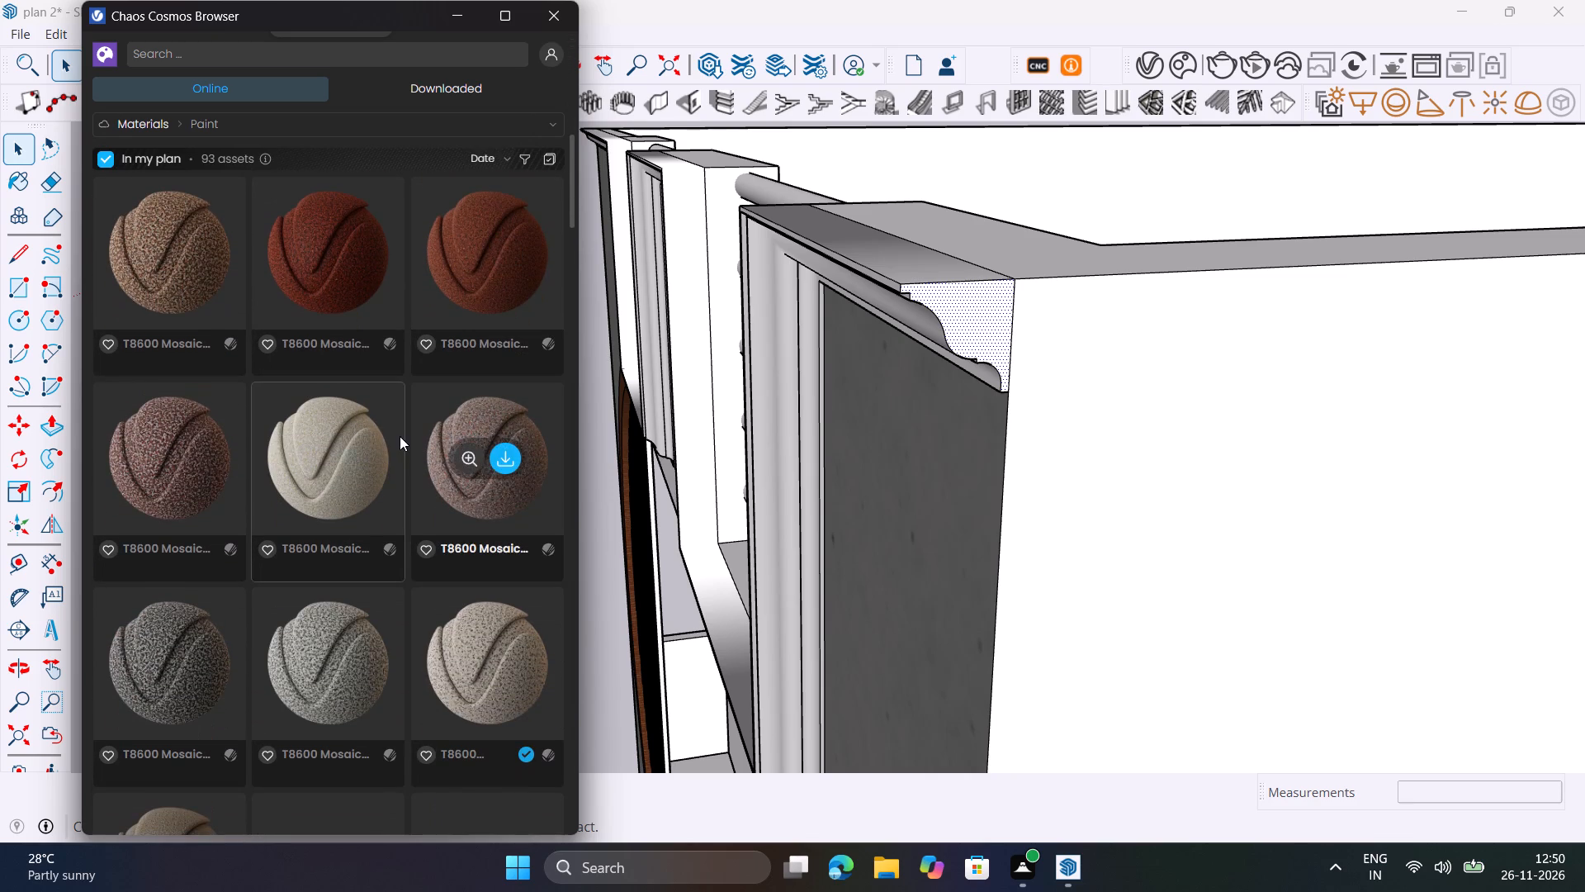
scroll(340, 512, down, 2)
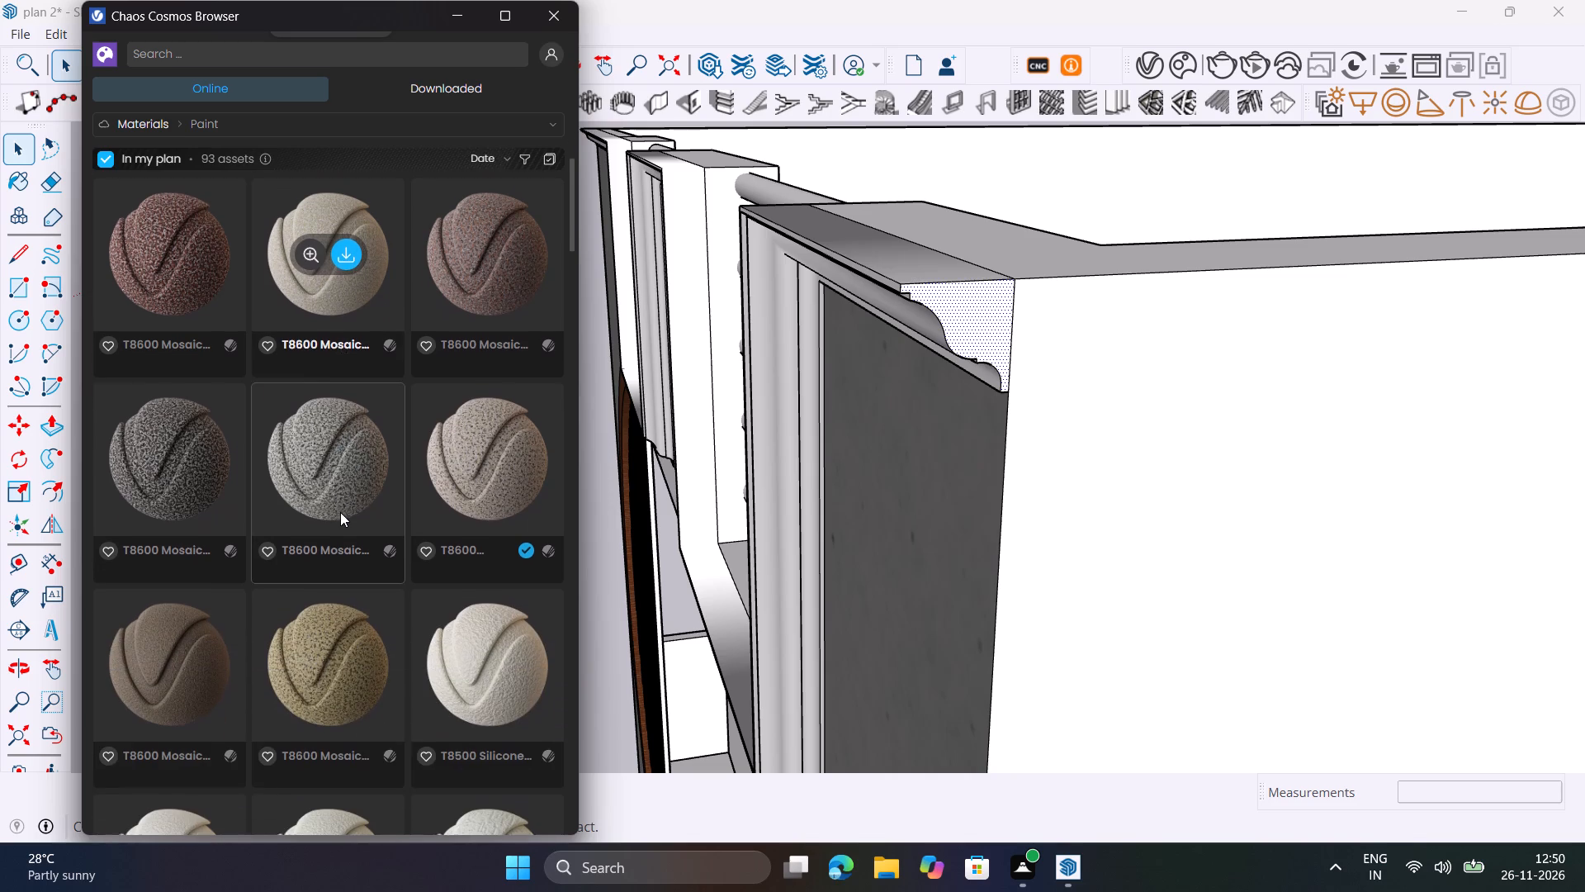
scroll(340, 512, down, 2)
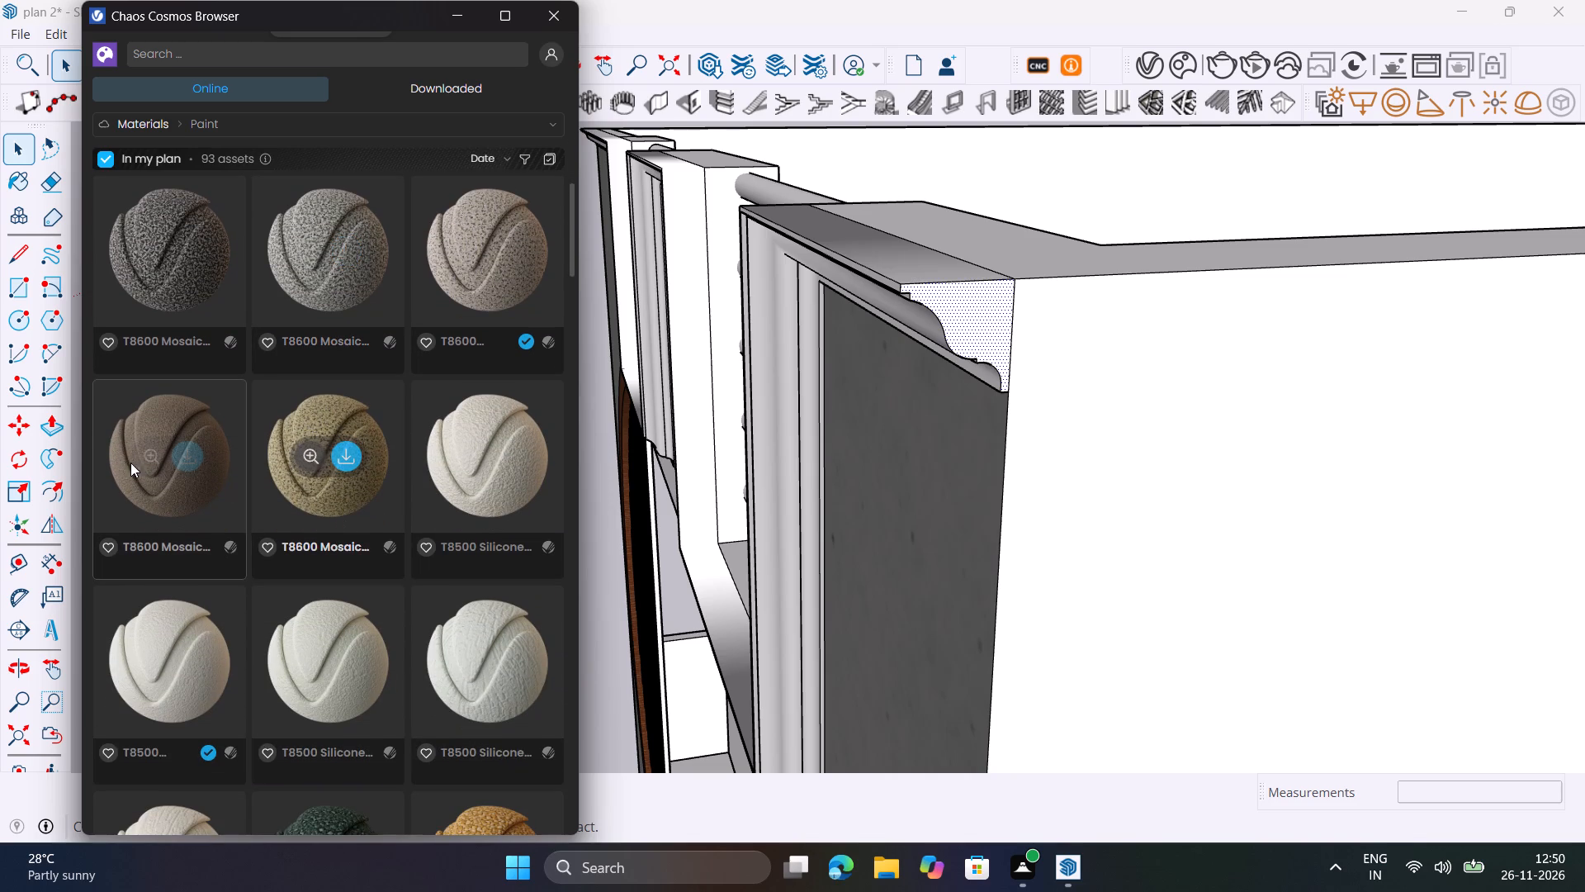
click(183, 463)
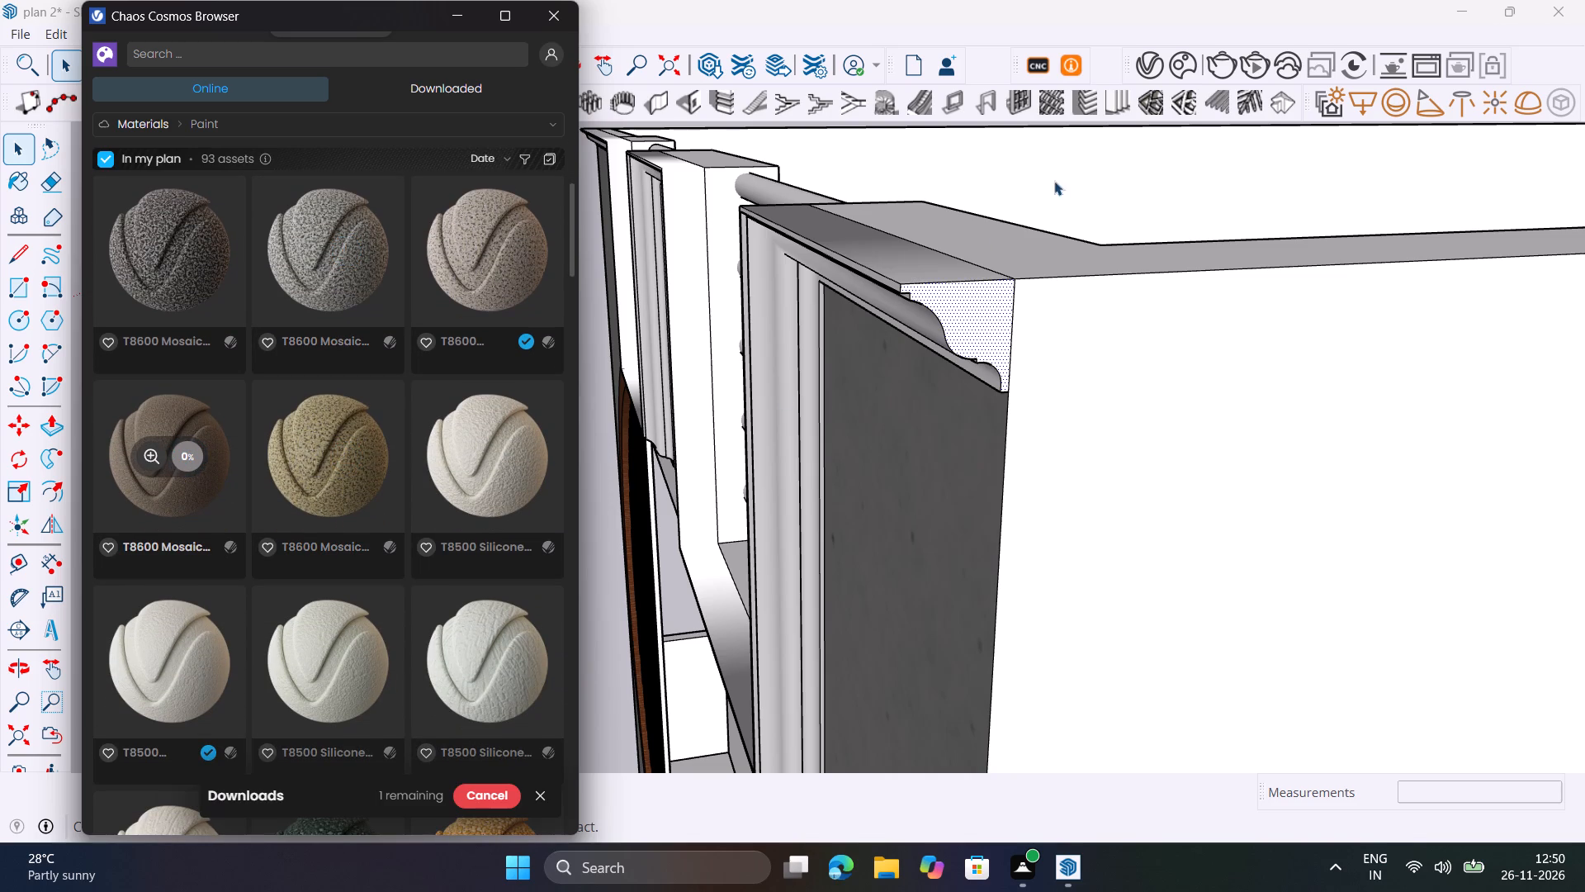
click(1134, 60)
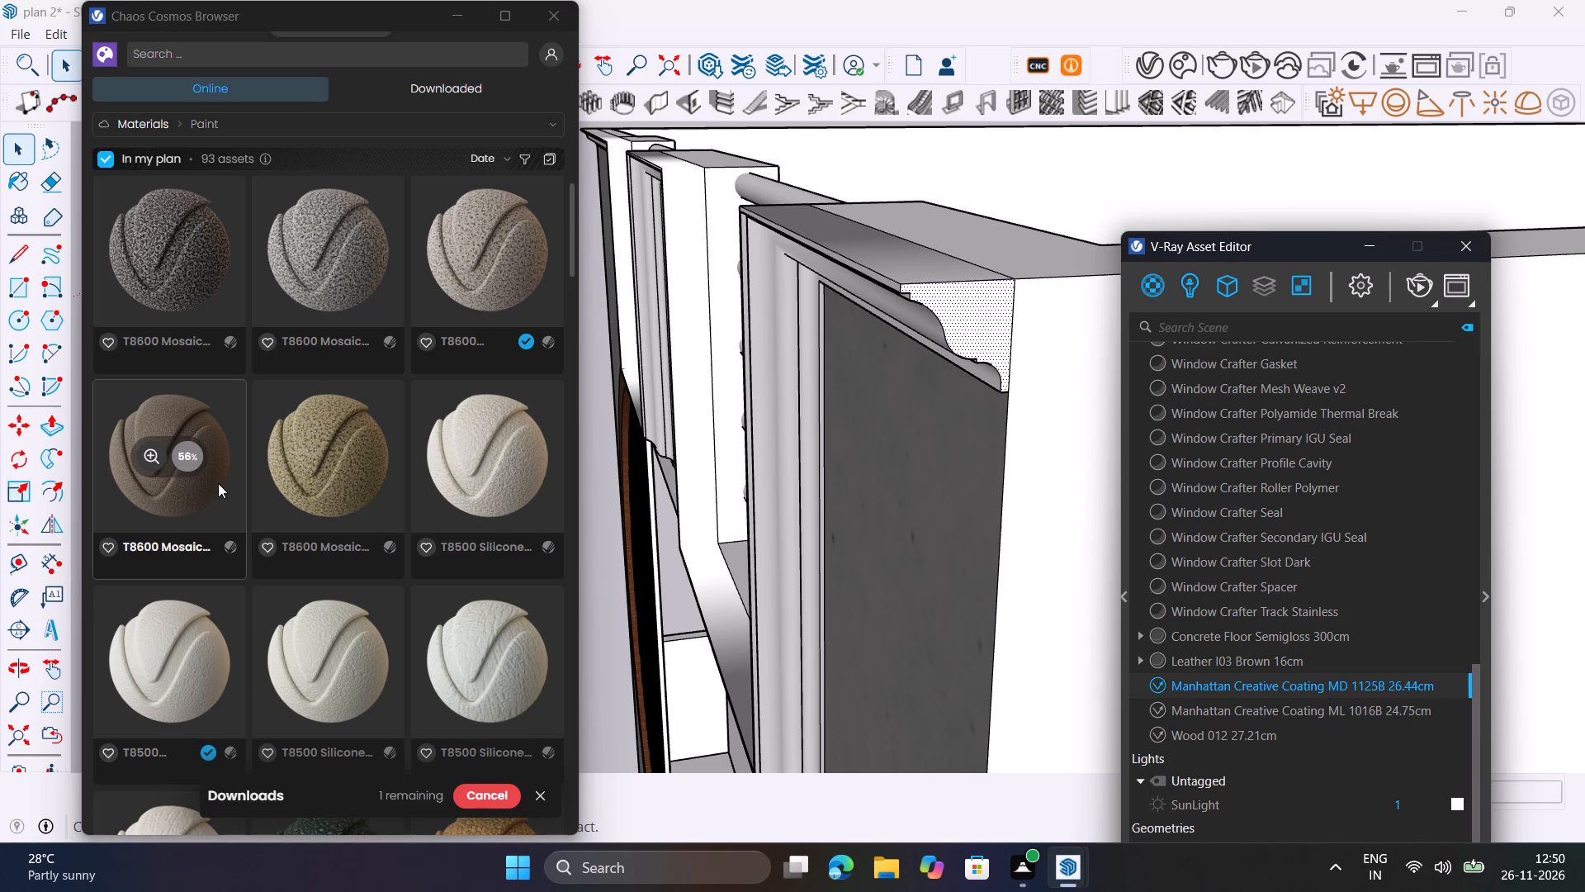
click(777, 429)
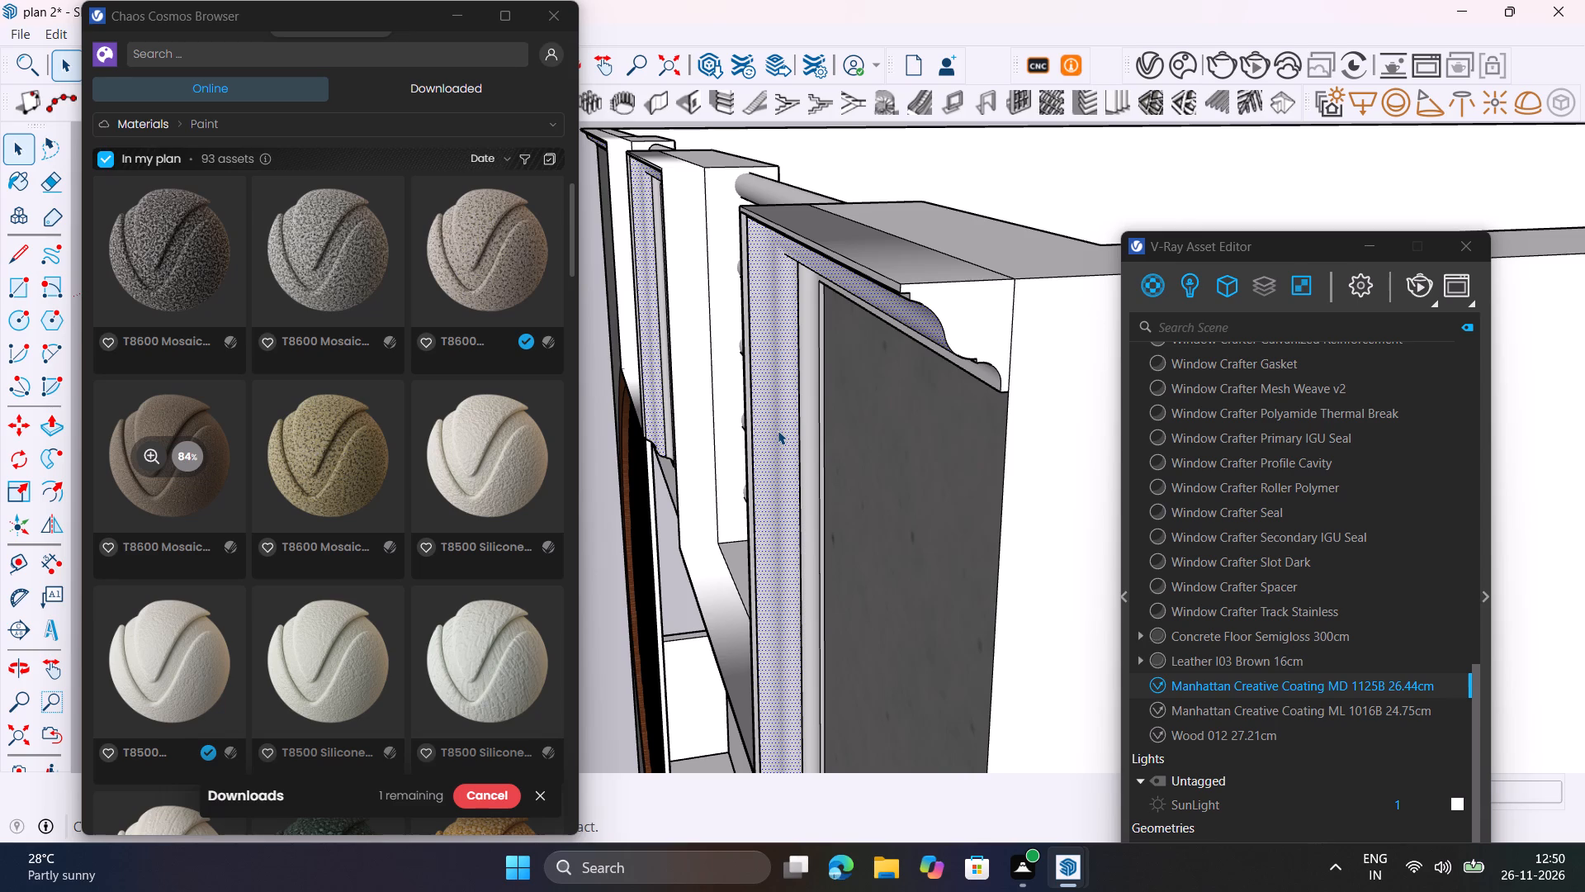
click(808, 390)
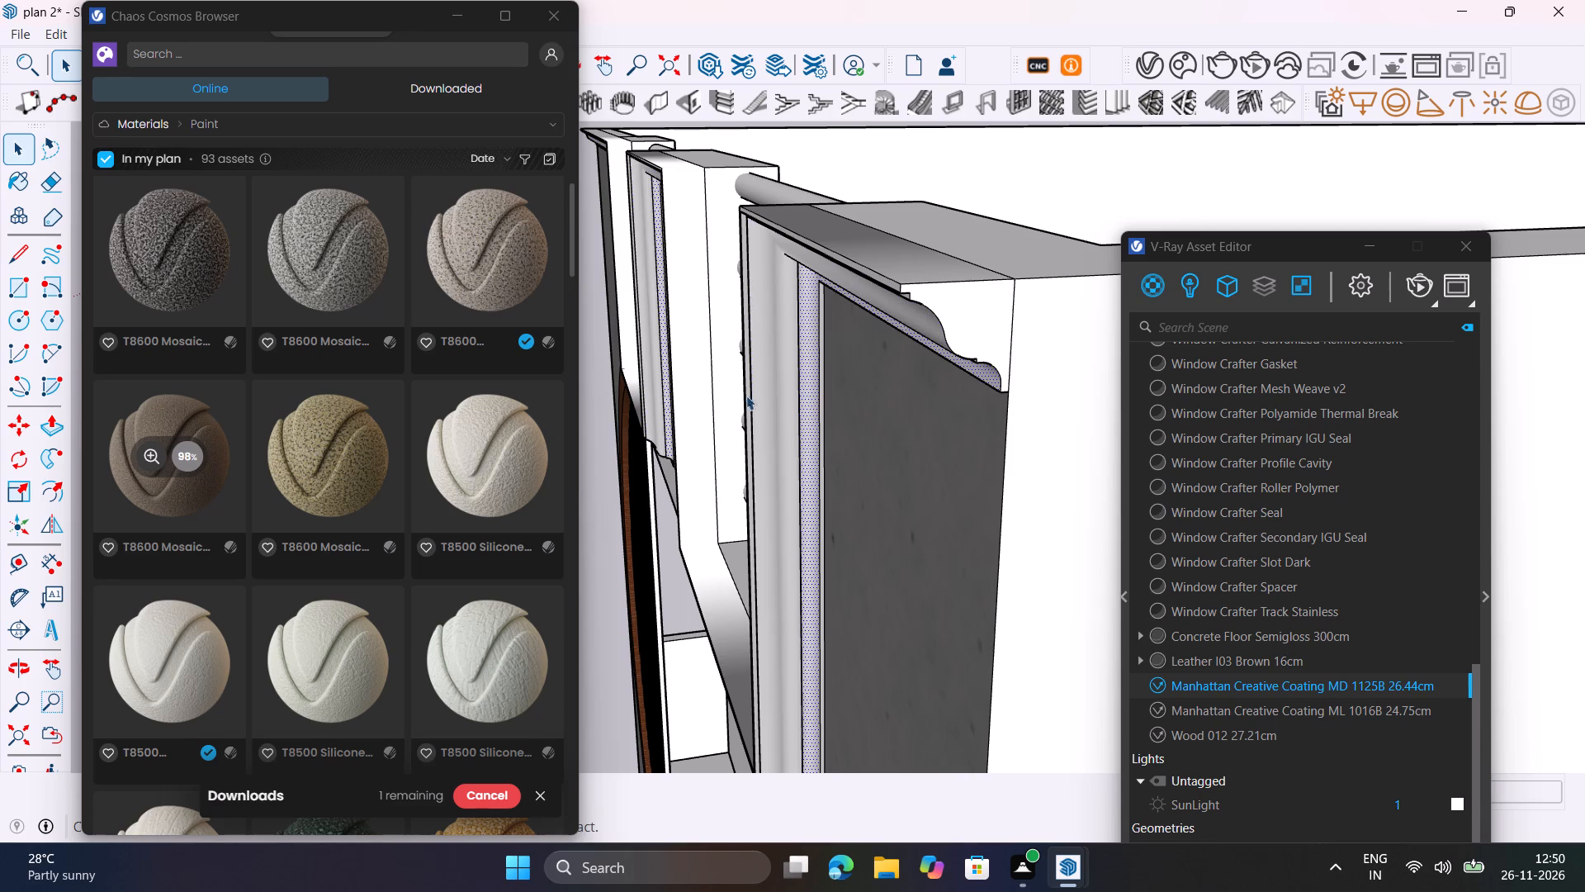
click(186, 454)
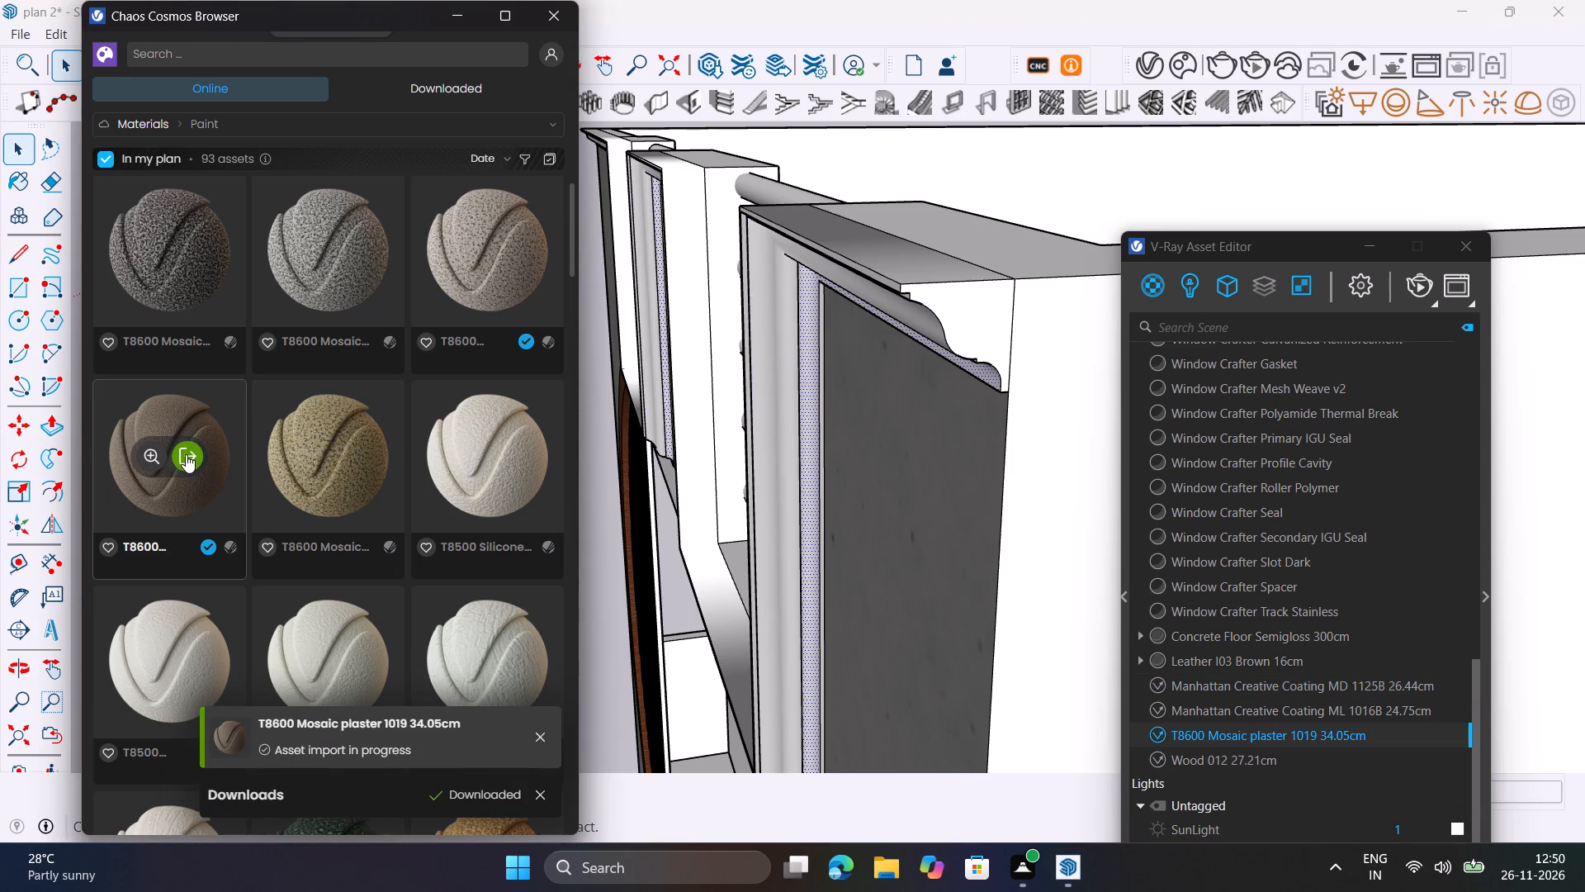
Apply T8600 Mosaic plaster 1019 34.05cm to the white end face at the parapet corner and to the large curved moulding face.
click(961, 311)
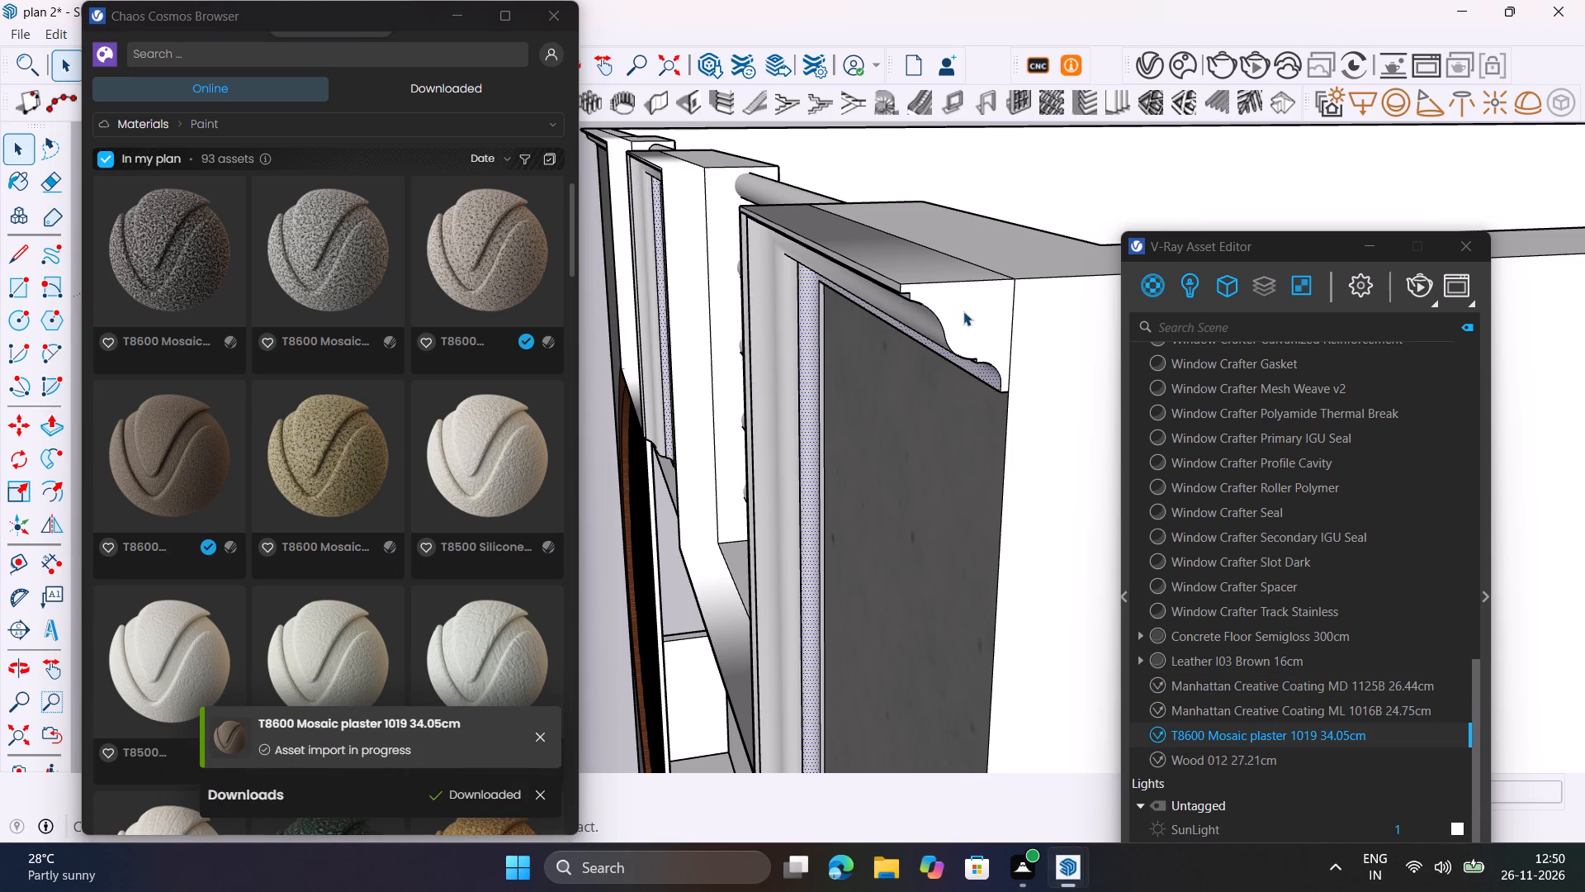
right_click(1222, 731)
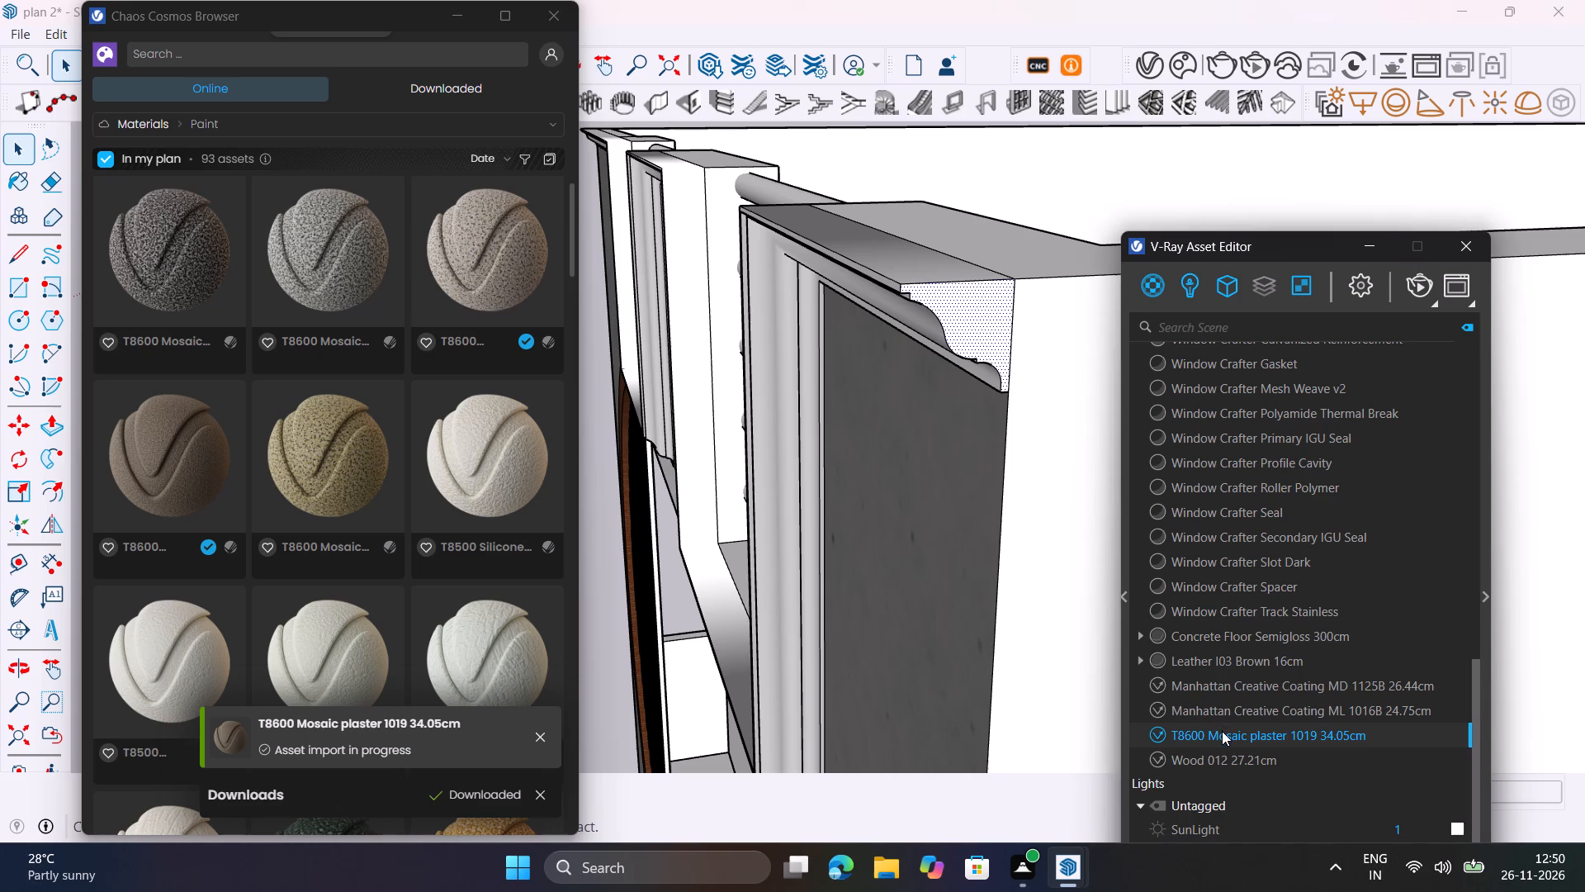
click(1295, 497)
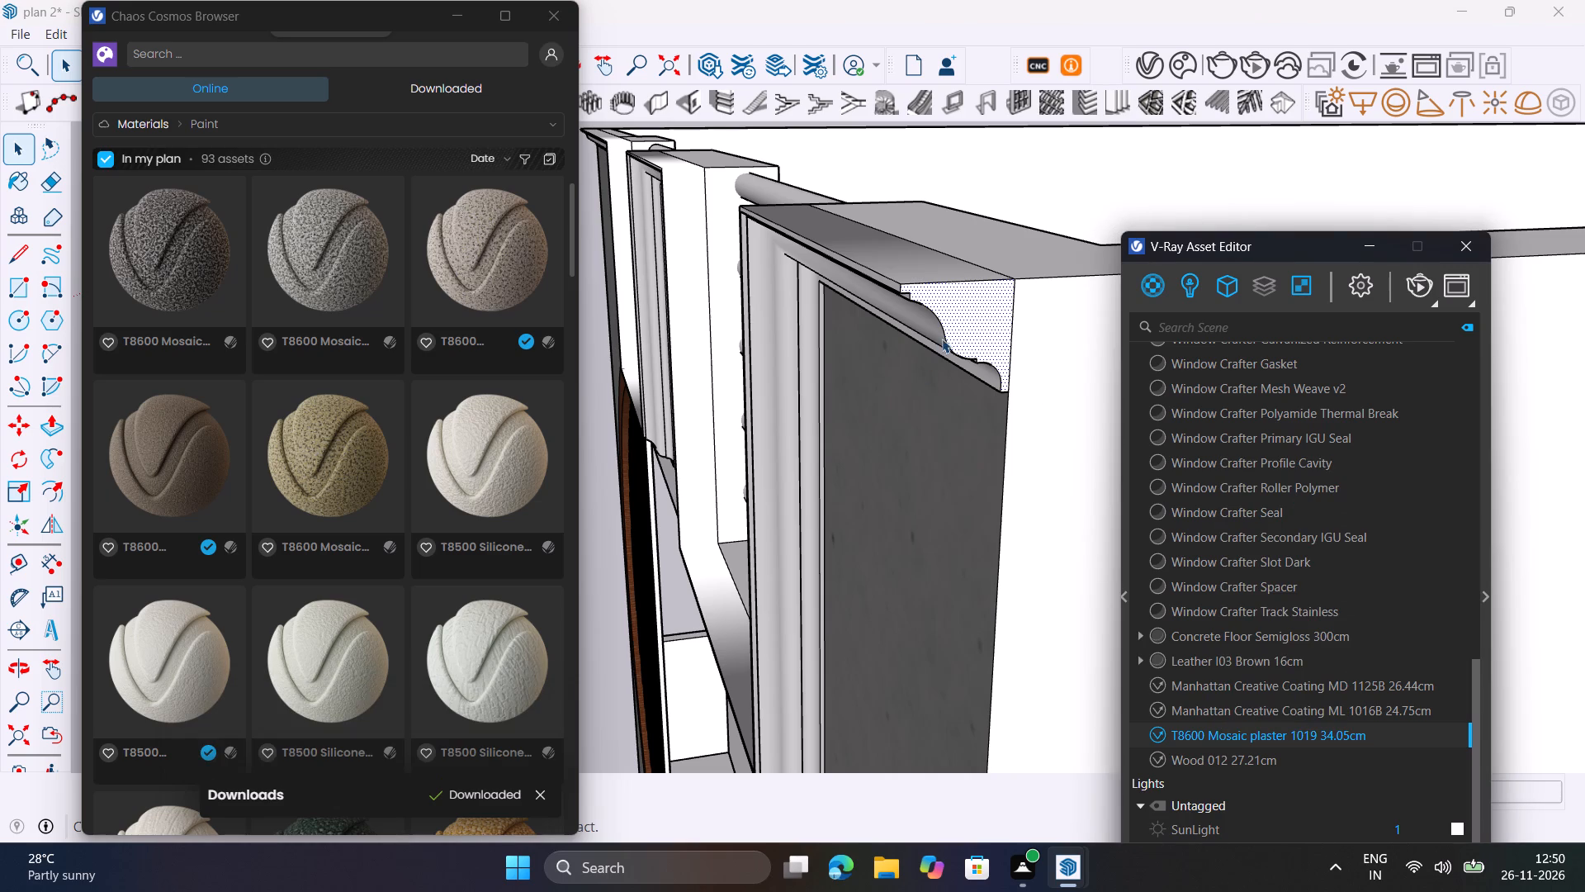
click(920, 320)
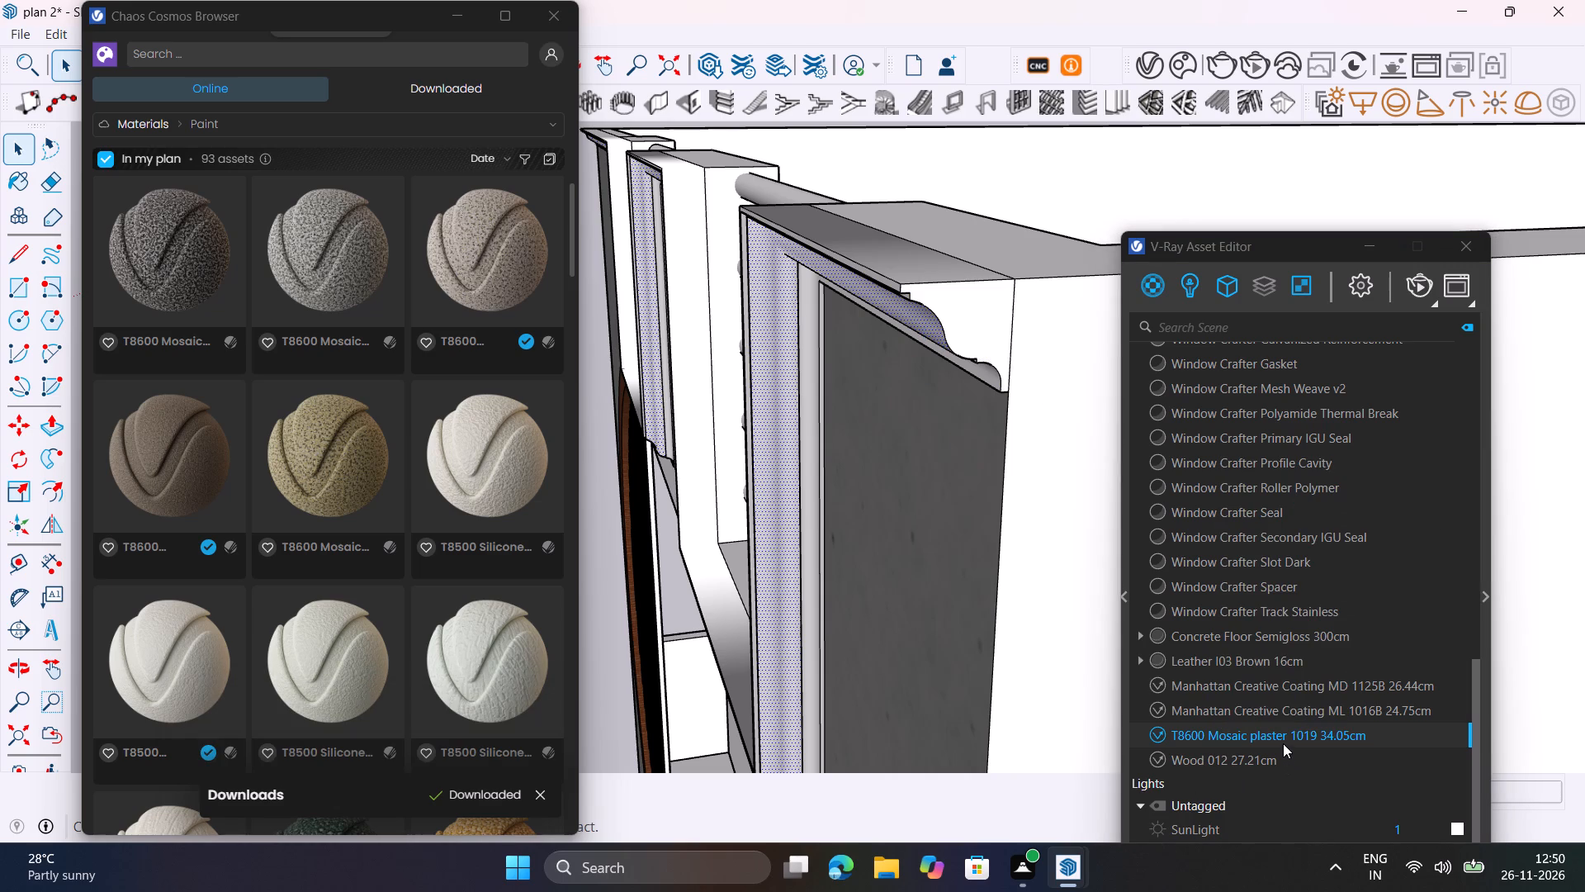
right_click(1282, 739)
click(1376, 519)
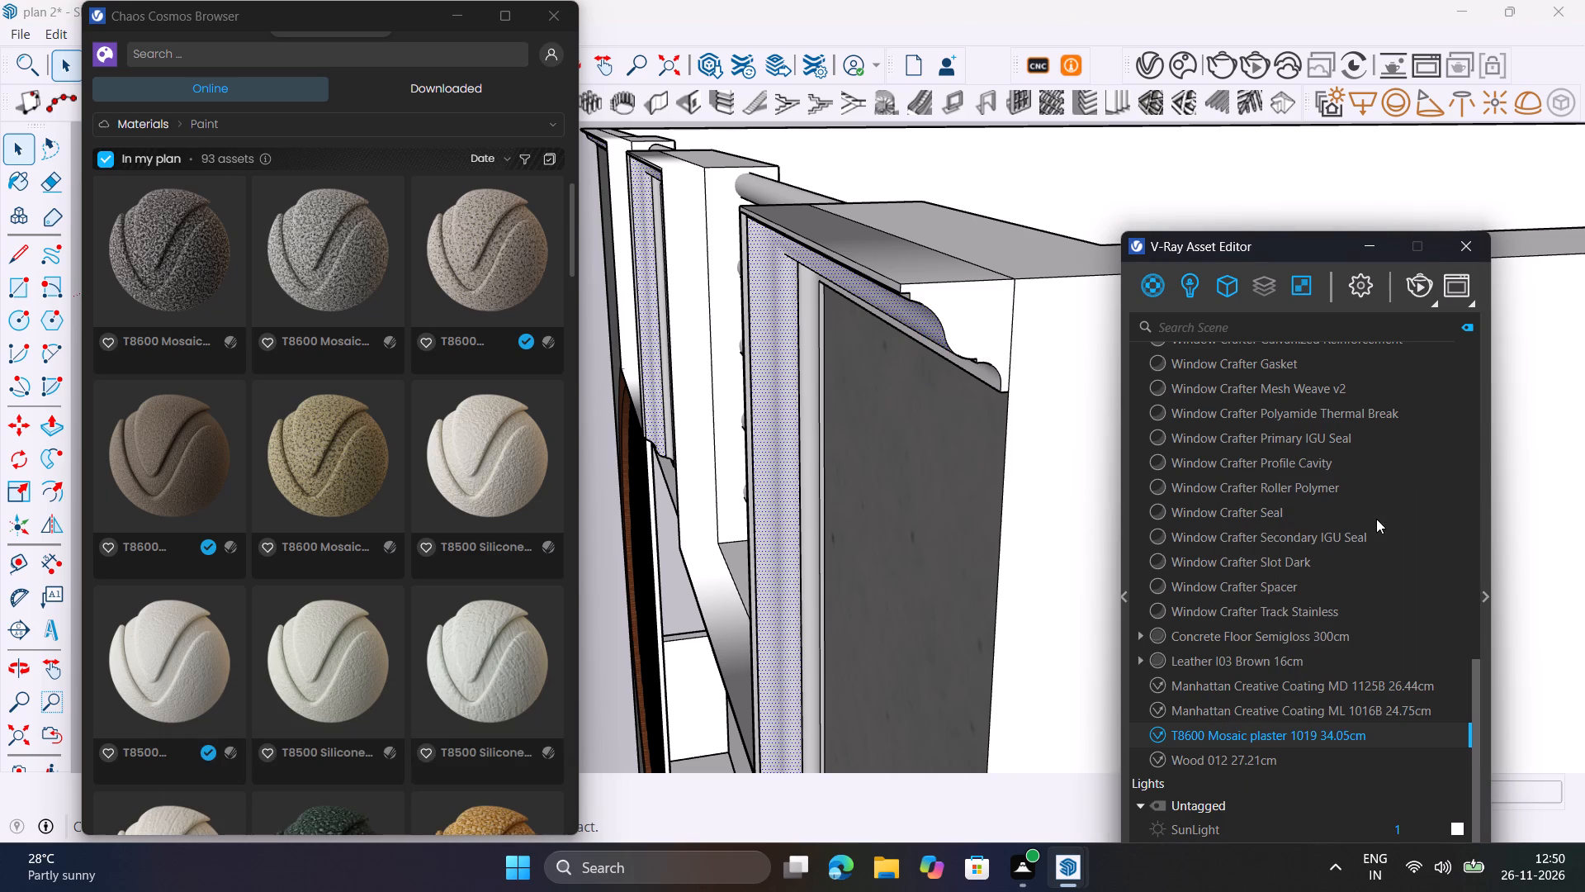
Apply T8600 Mosaic plaster 1019 34.05cm to the two narrow stepped faces along the top of the parapet moulding.
middle_drag(943, 417, 1039, 368)
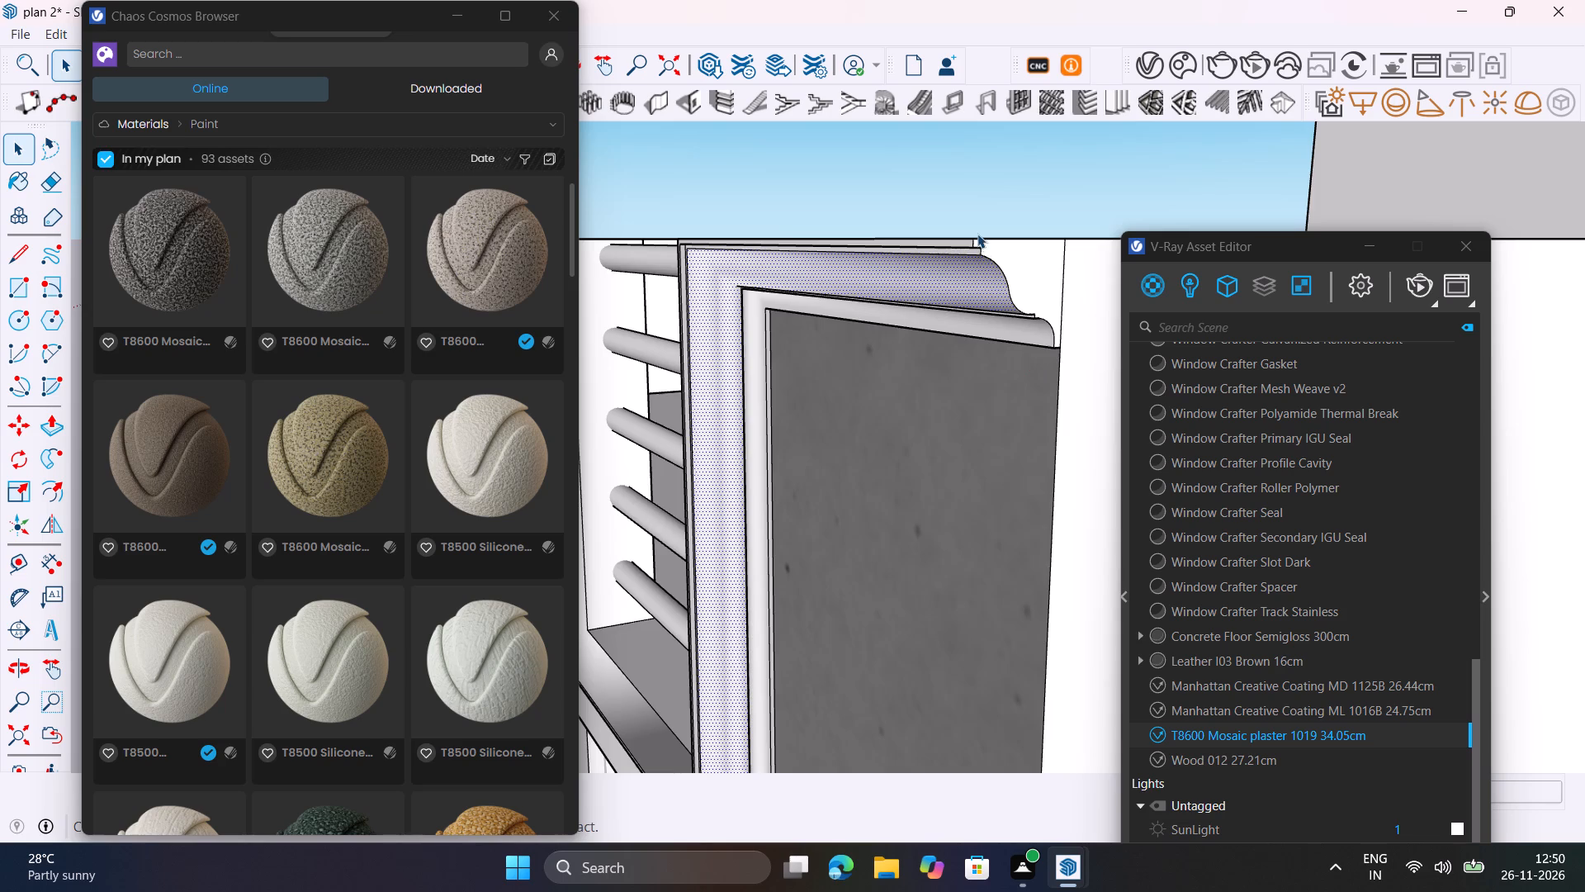
scroll(951, 240, up, 9)
click(975, 254)
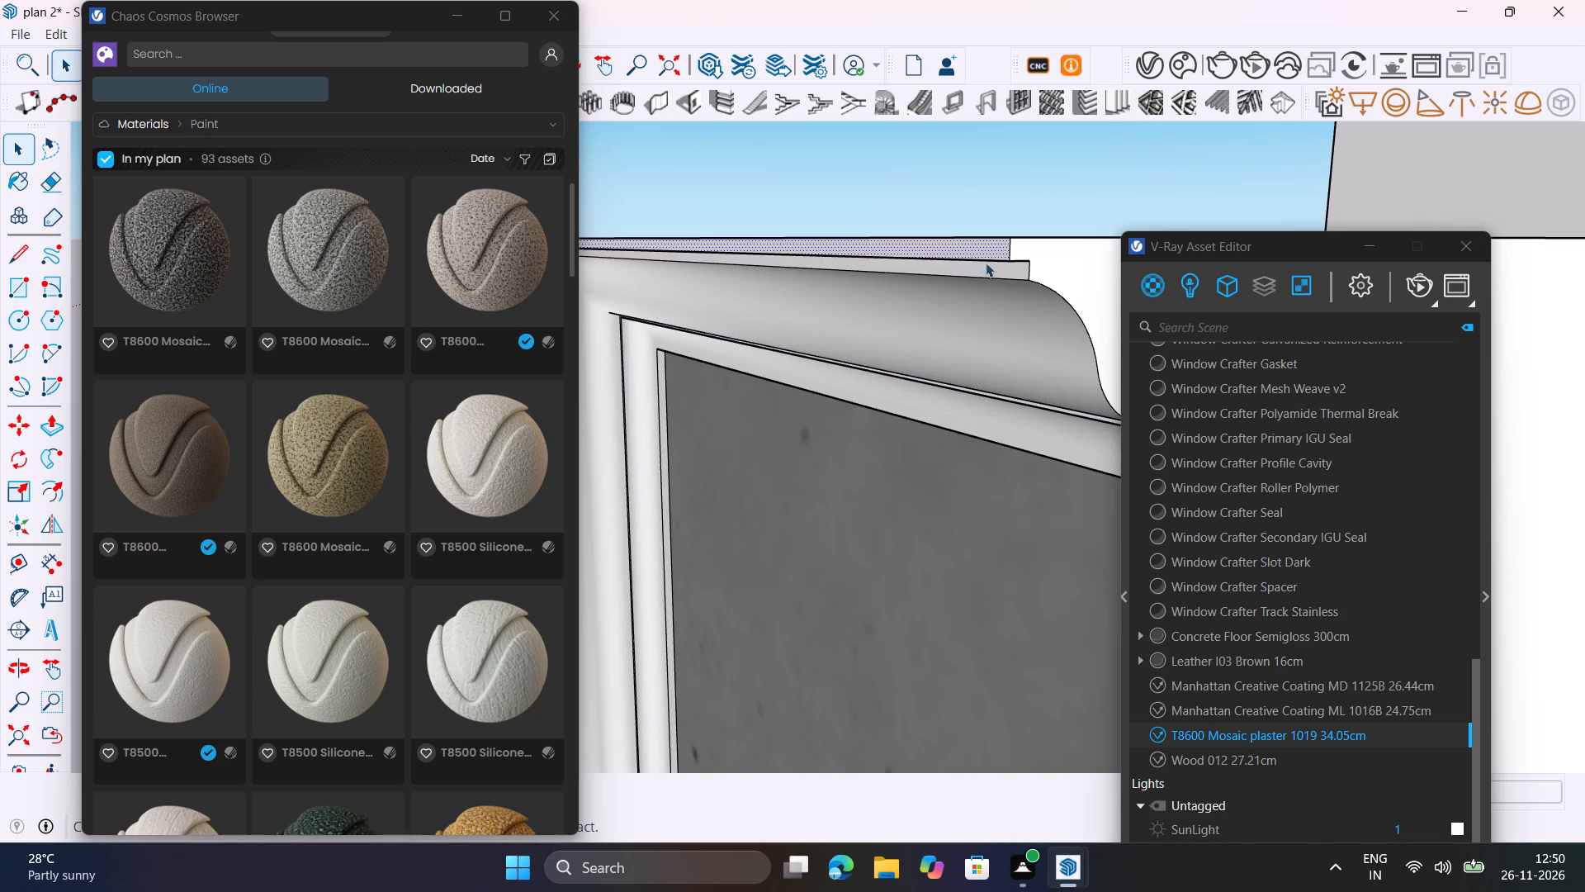
right_click(1256, 741)
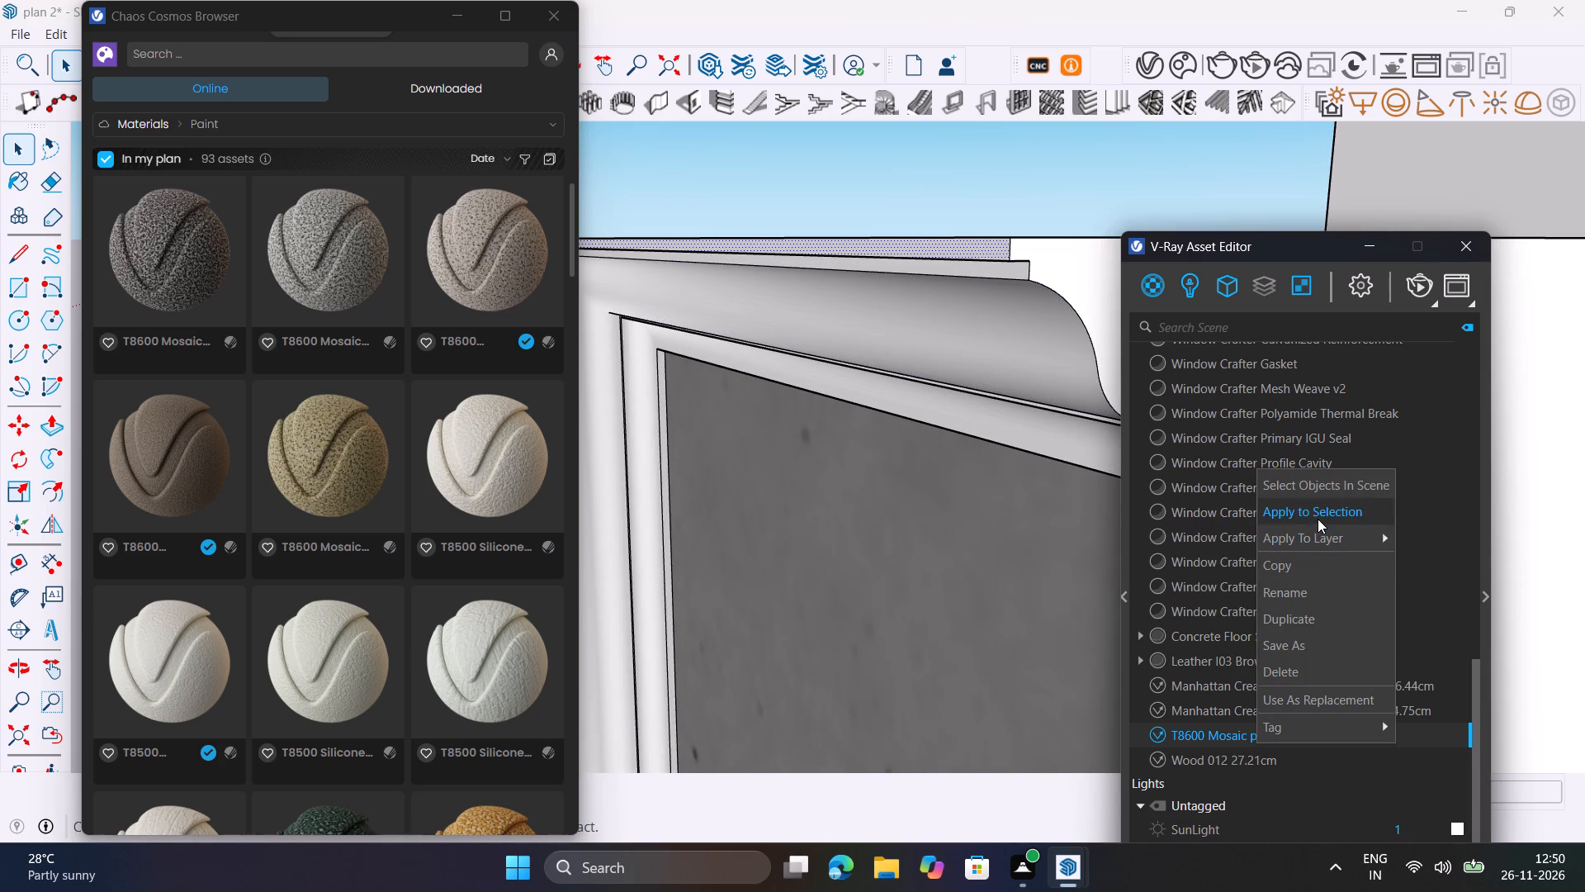
click(1318, 519)
click(1019, 272)
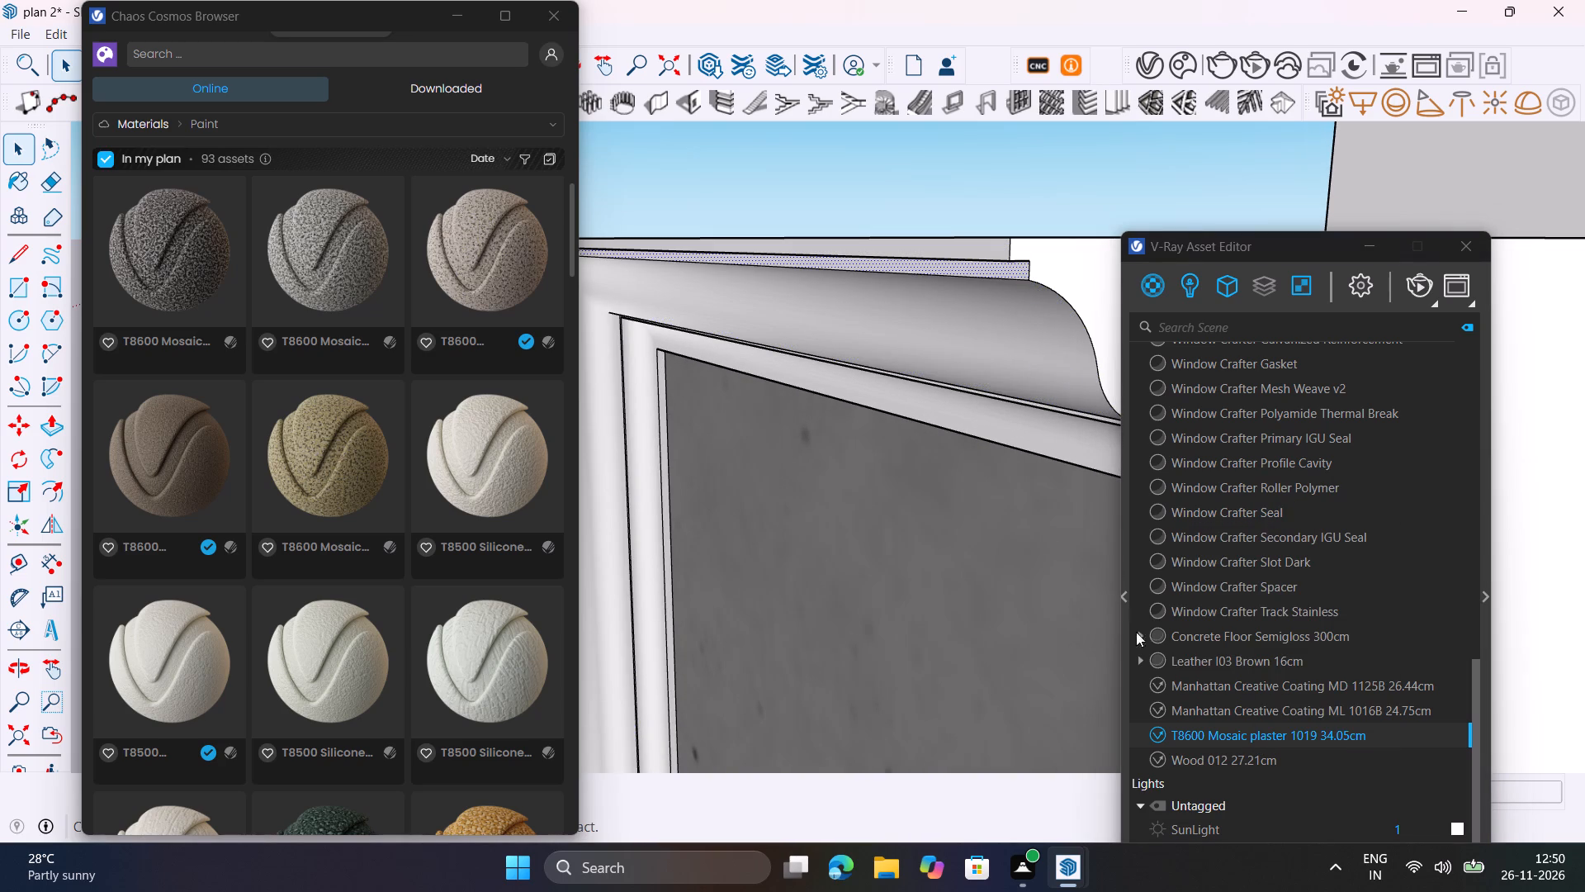
right_click(1250, 736)
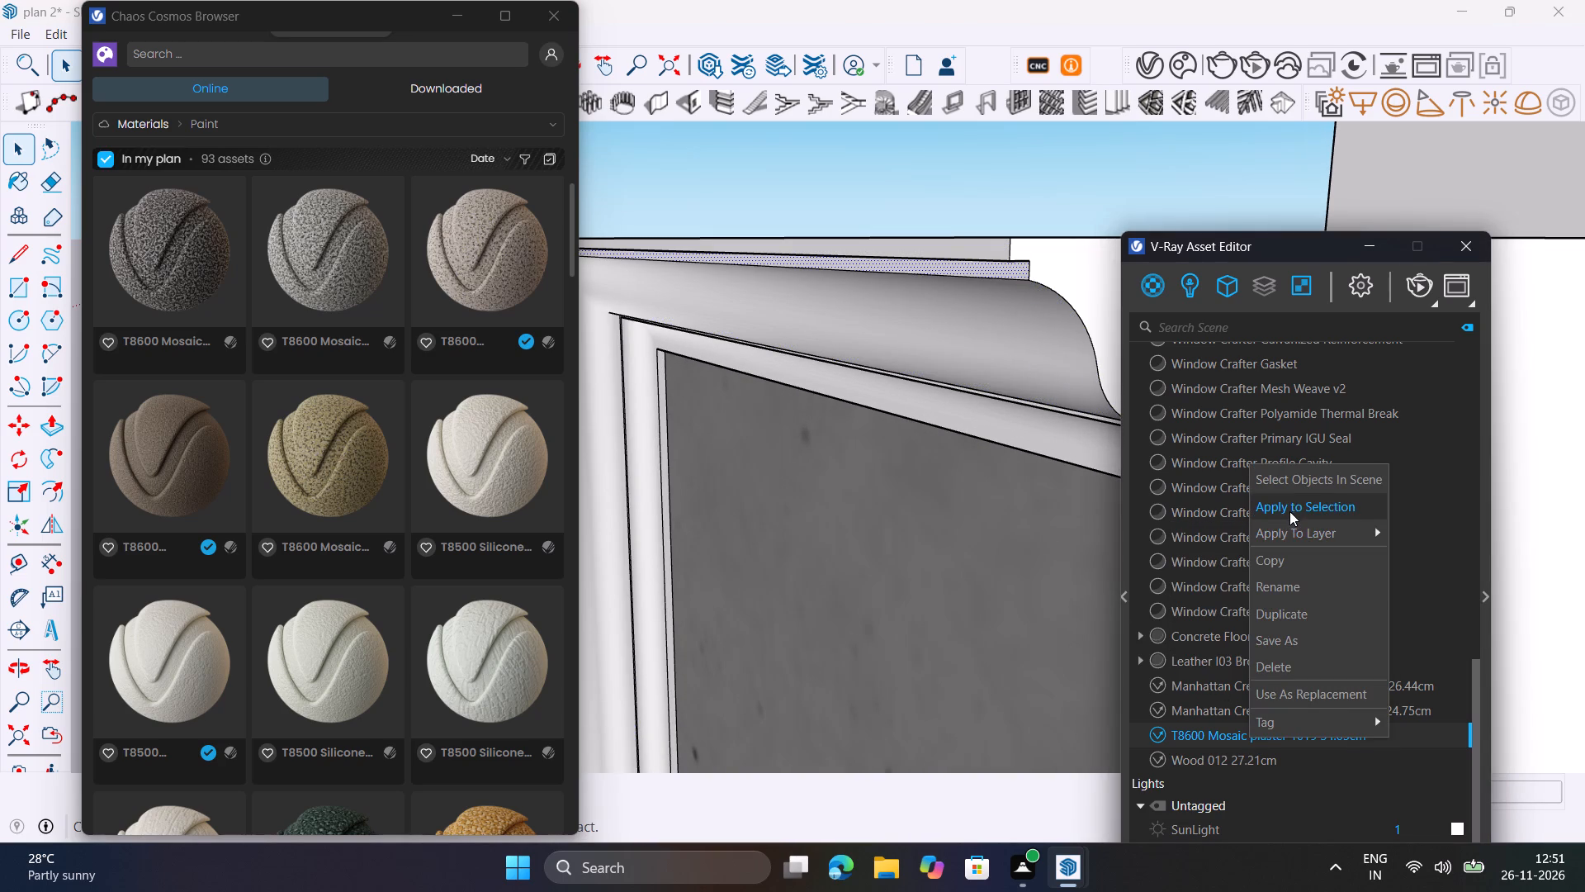
click(1290, 510)
Apply T8600 Mosaic plaster 1019 34.05cm to the inner rounded moulding face and the thin strip between the two moulding curves.
middle_drag(992, 448, 875, 447)
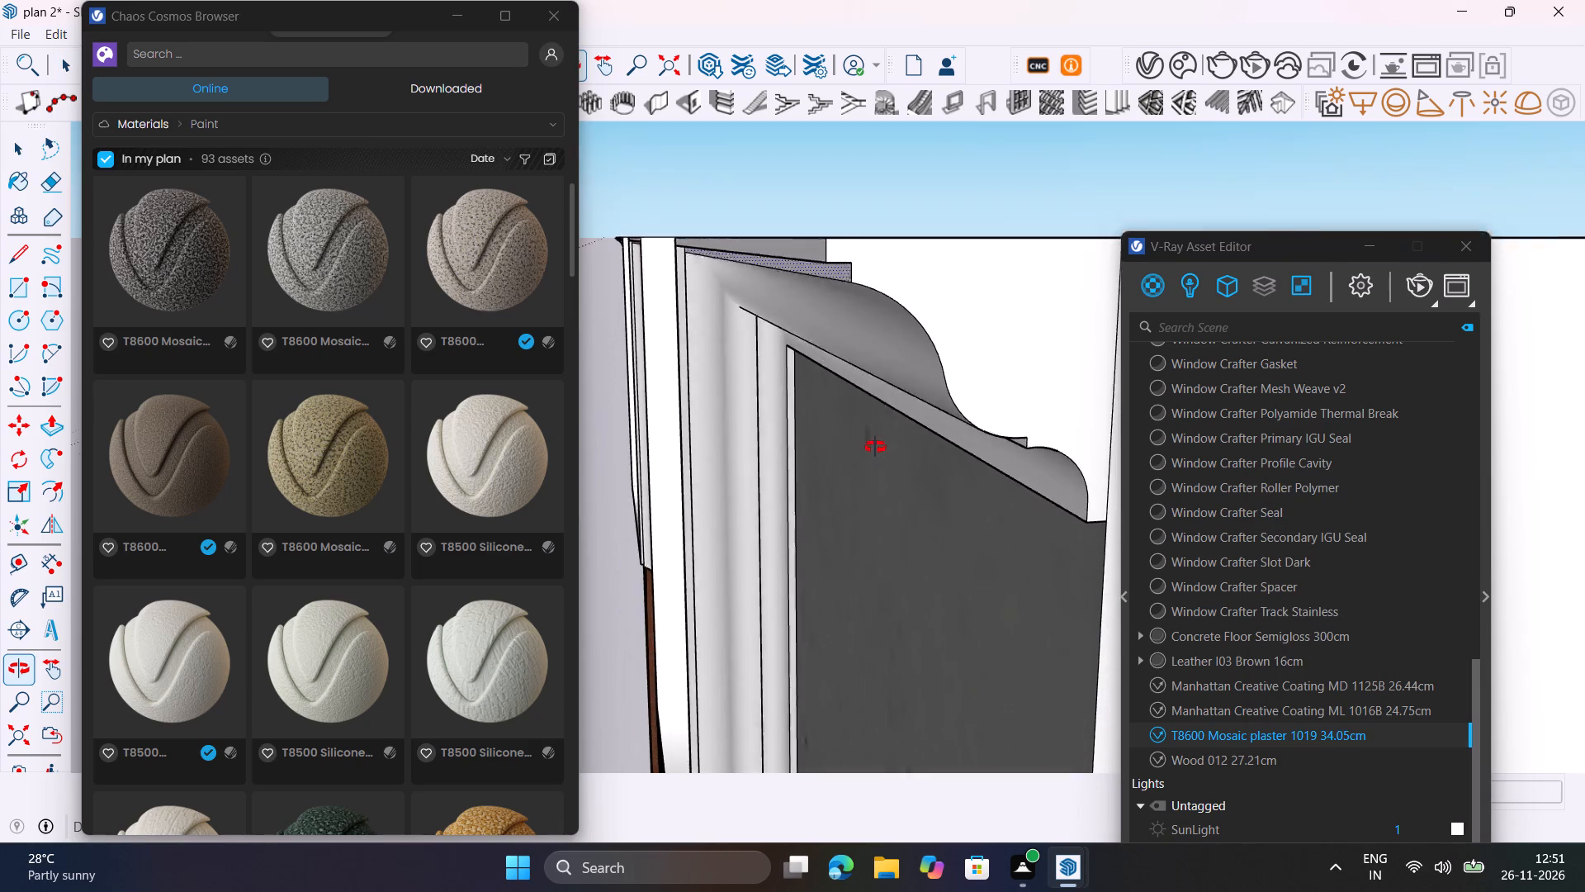
middle_drag(875, 447, 1007, 363)
scroll(963, 389, up, 1)
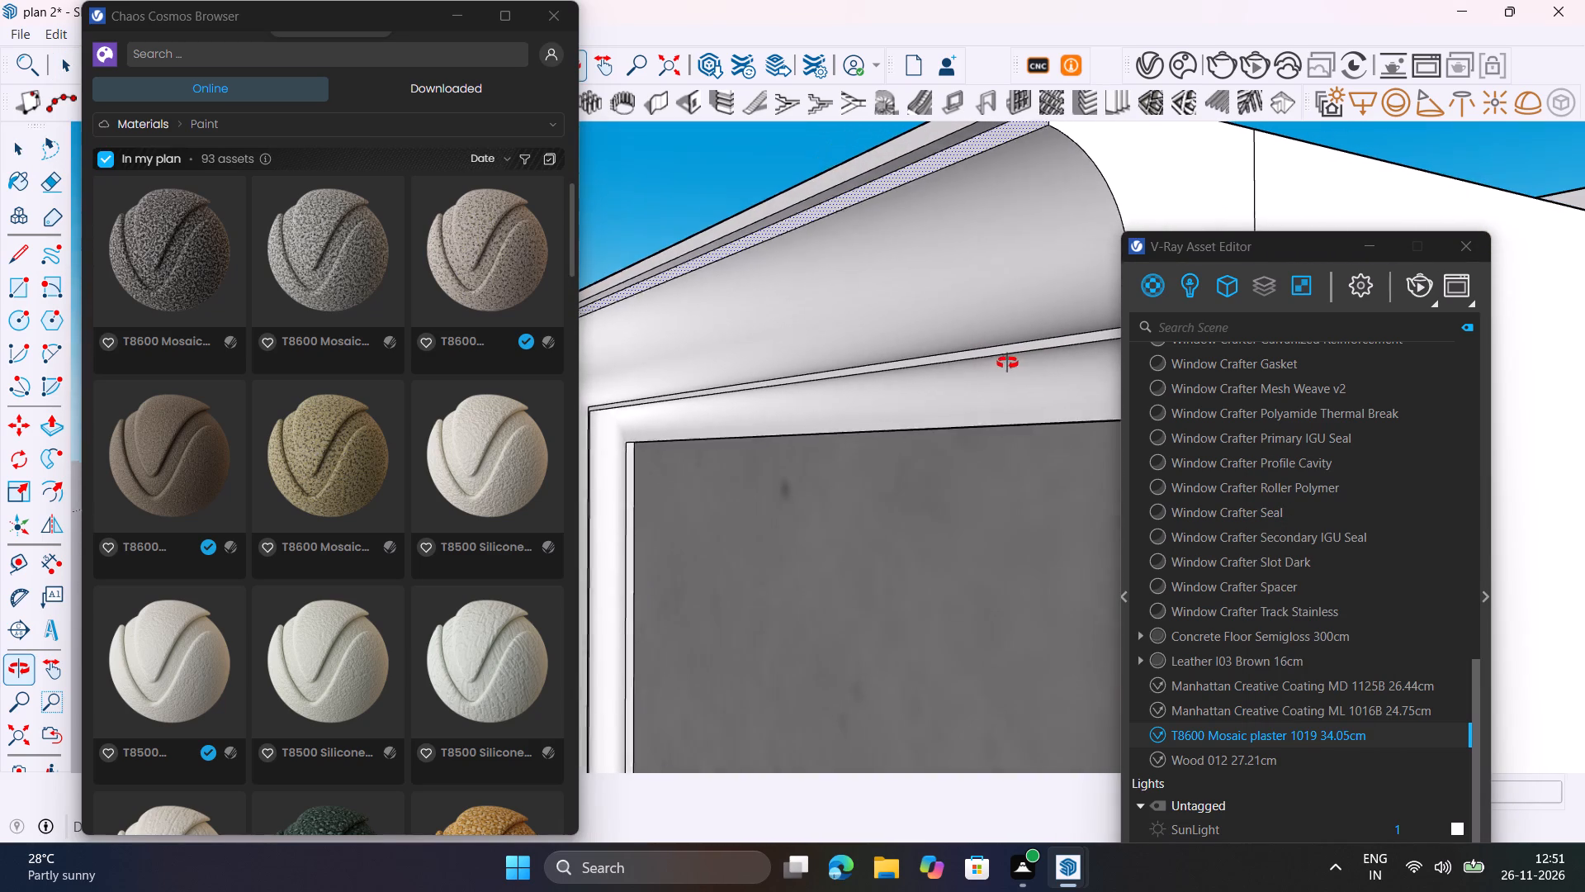
middle_drag(1007, 363, 1008, 367)
click(1018, 404)
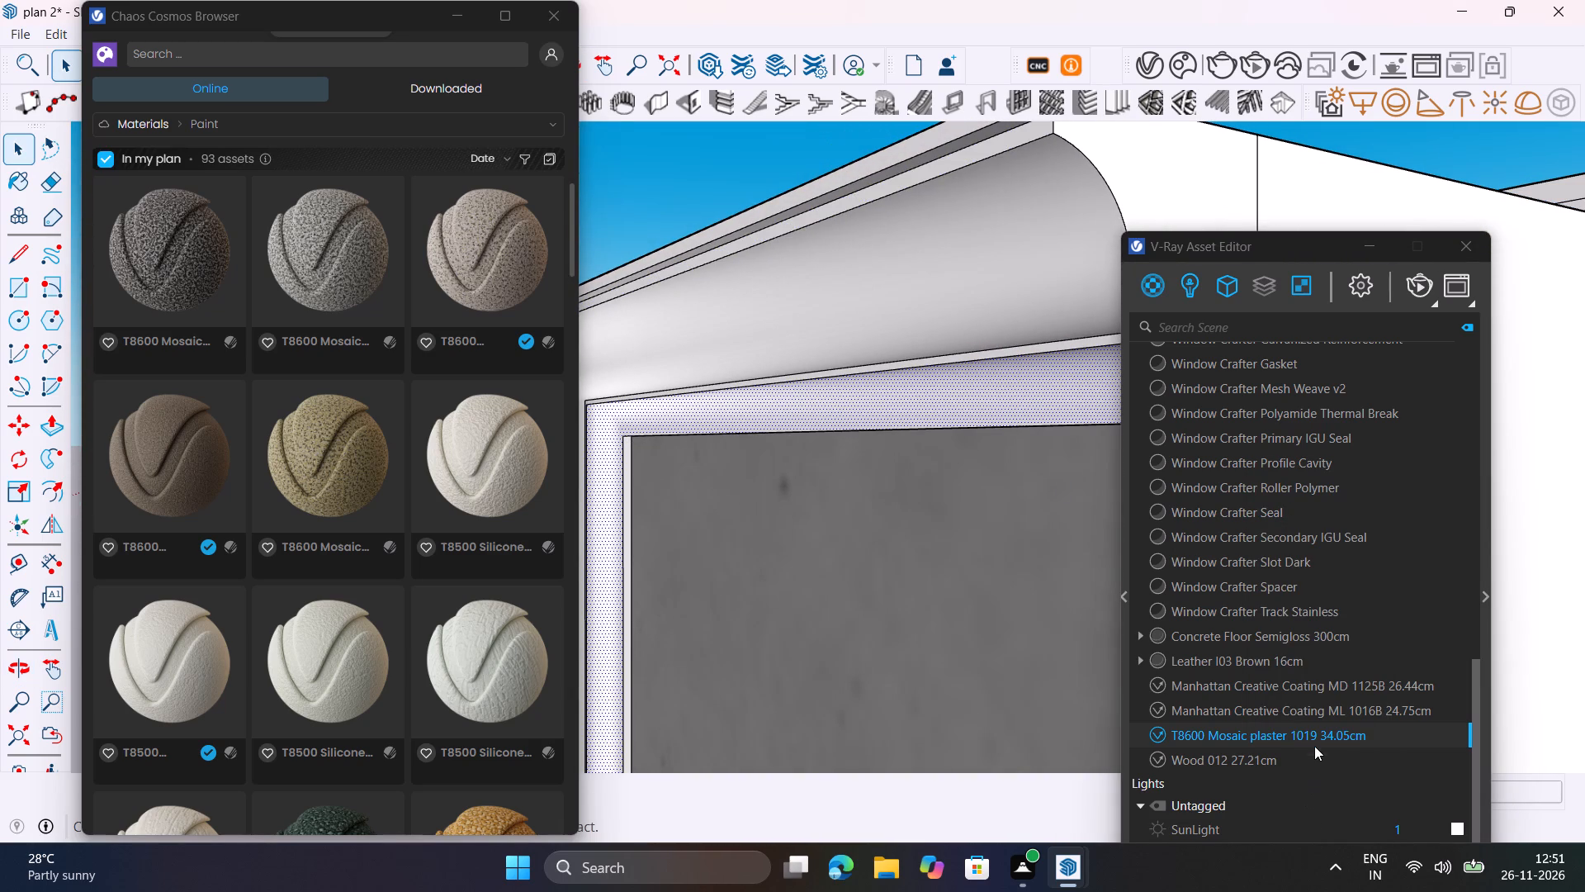
right_click(1315, 738)
click(1384, 505)
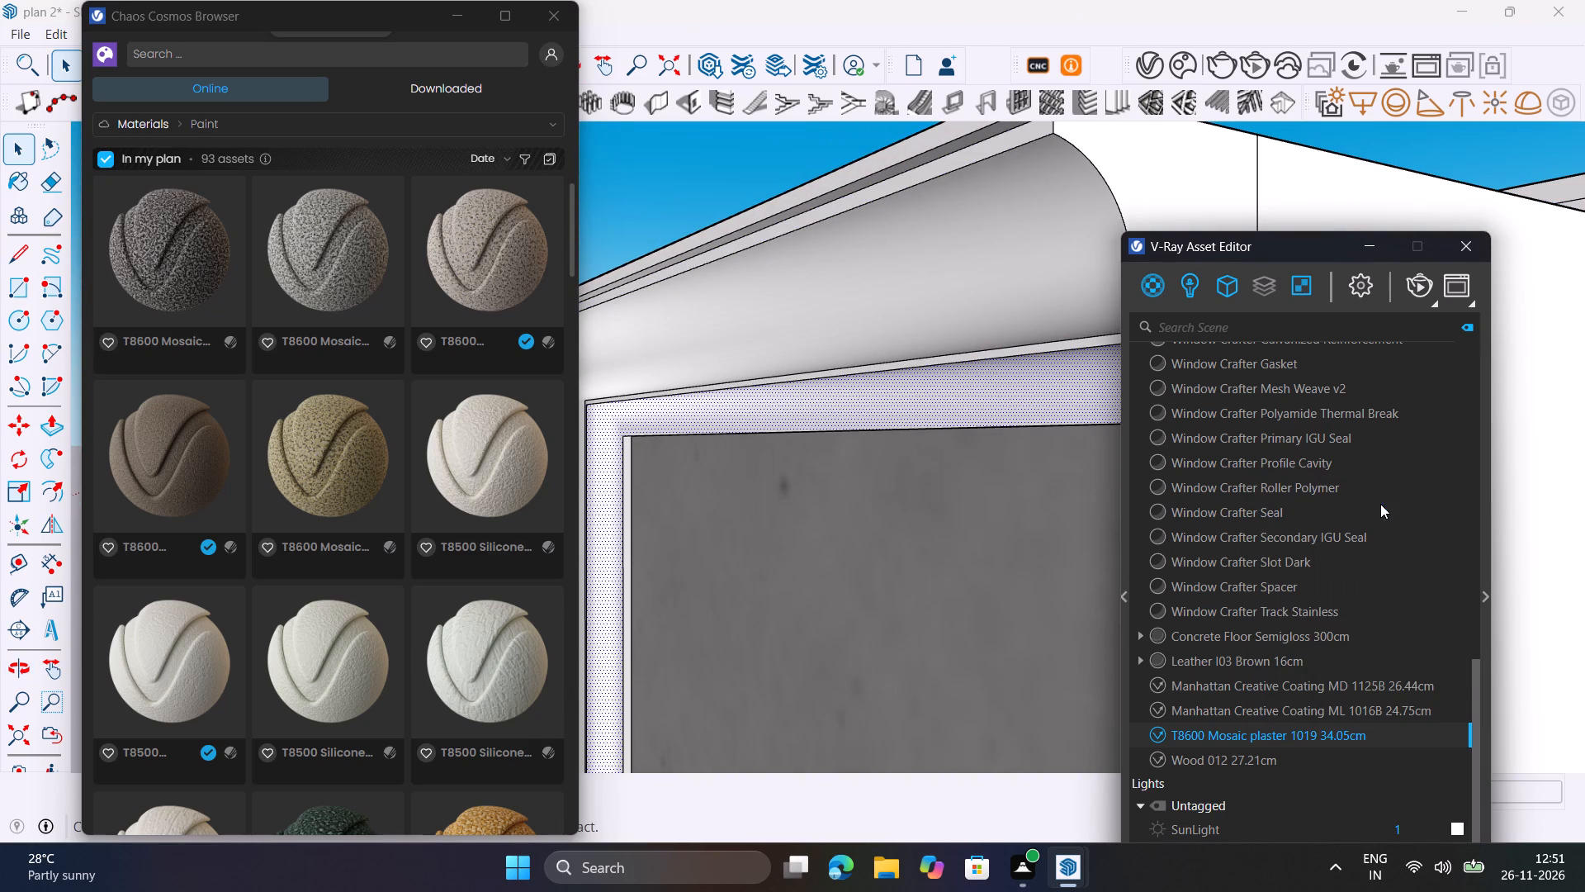
scroll(1033, 352, up, 5)
click(1043, 348)
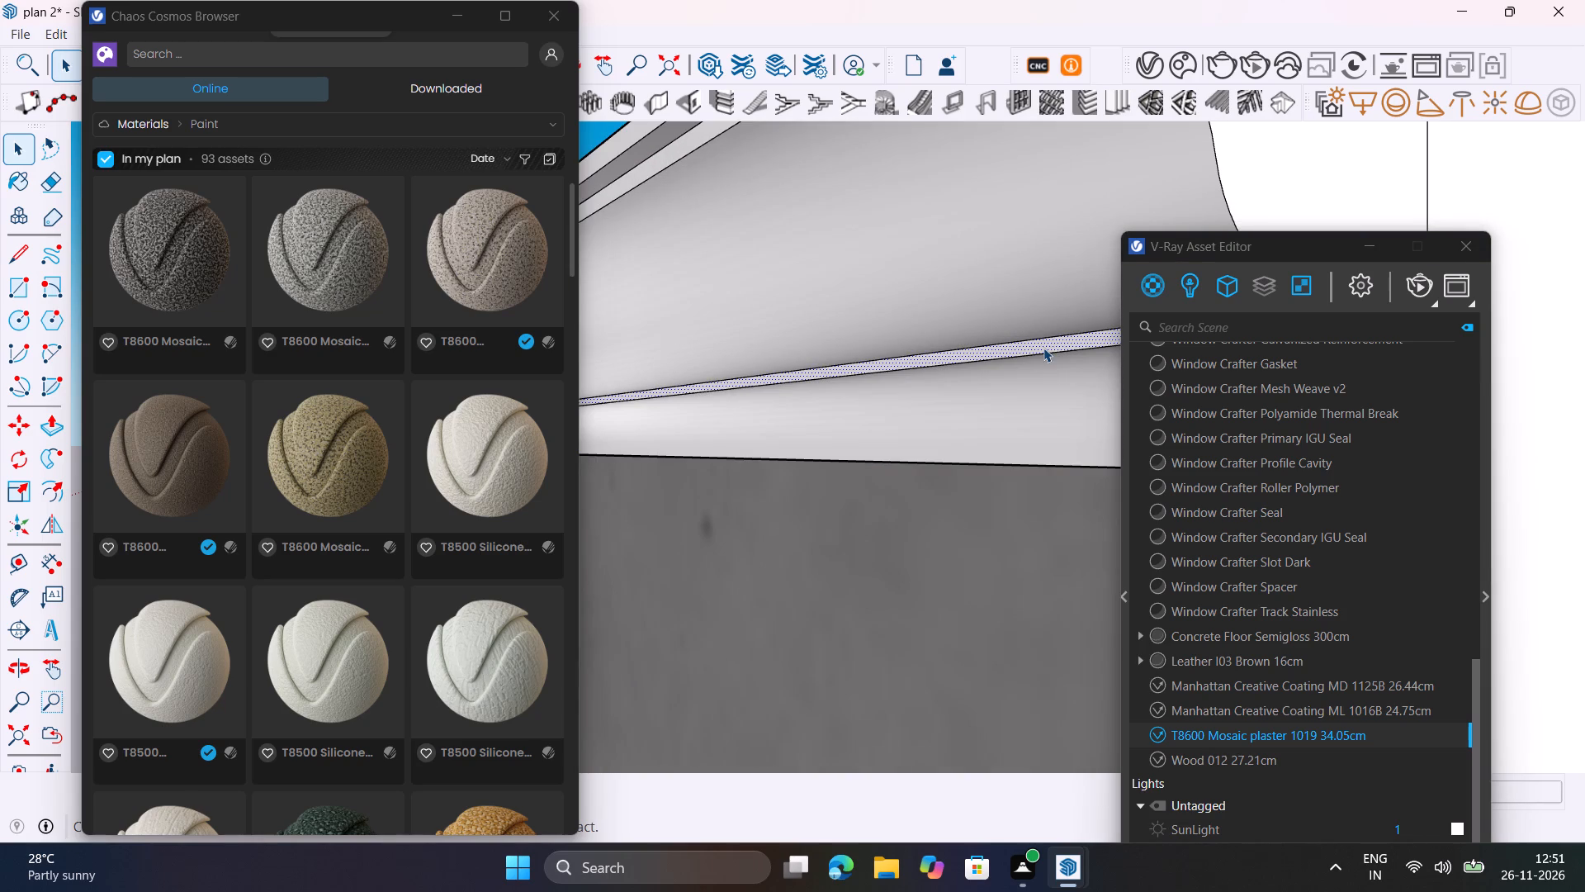
right_click(1201, 734)
click(1265, 501)
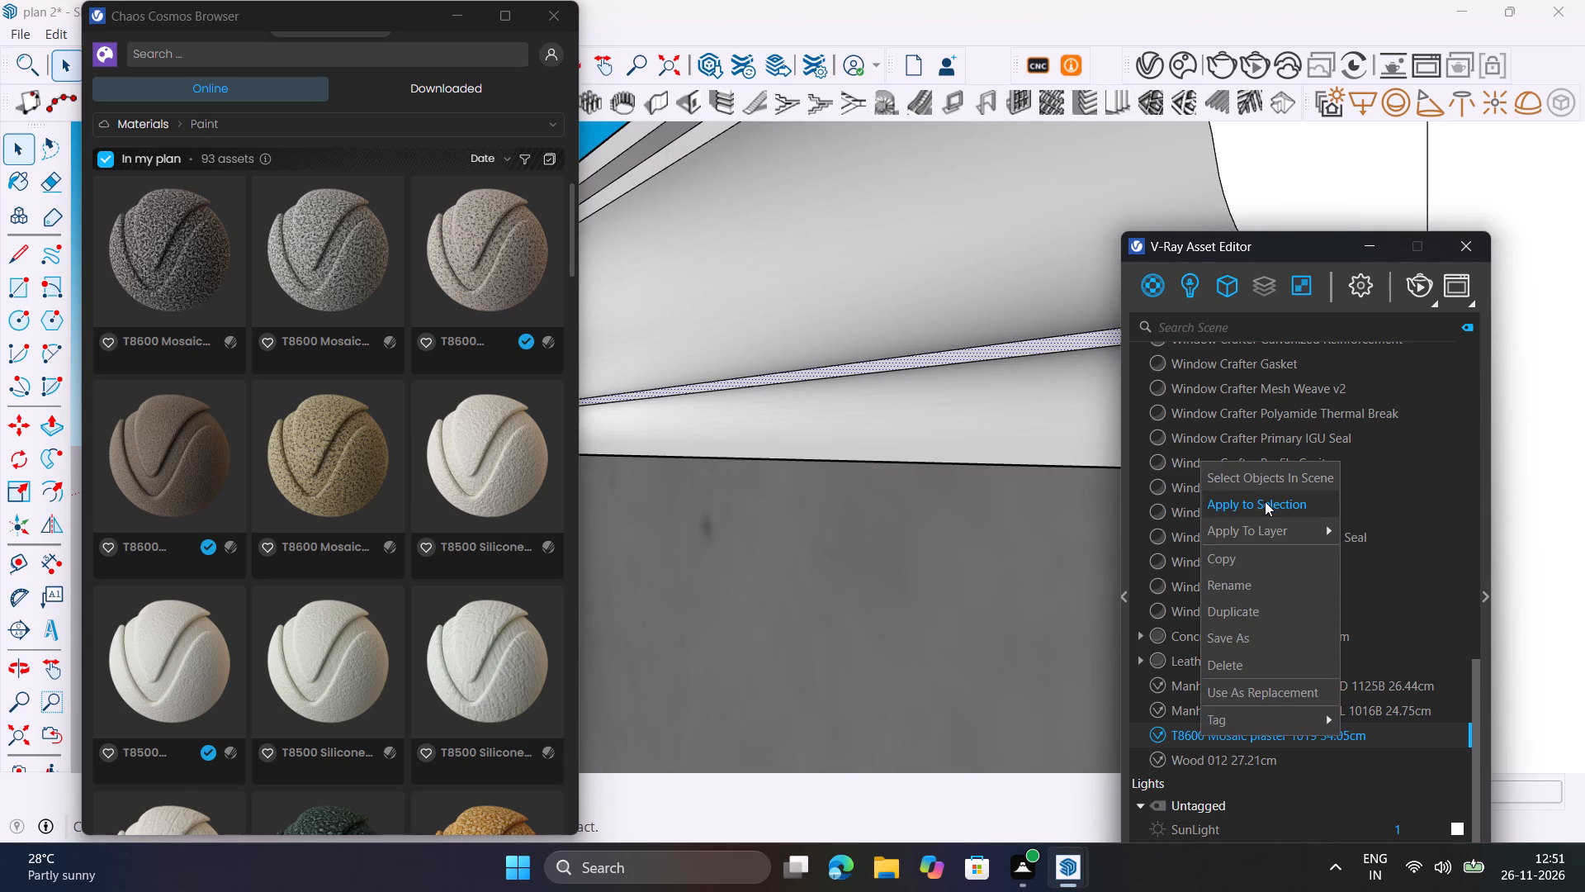
Apply T8600 Mosaic plaster 1019 34.05cm to the outermost rounded moulding face and the narrow strip bordering the dark parapet panel.
middle_drag(1029, 488, 851, 482)
middle_drag(847, 486, 736, 479)
middle_drag(889, 420, 931, 433)
click(923, 407)
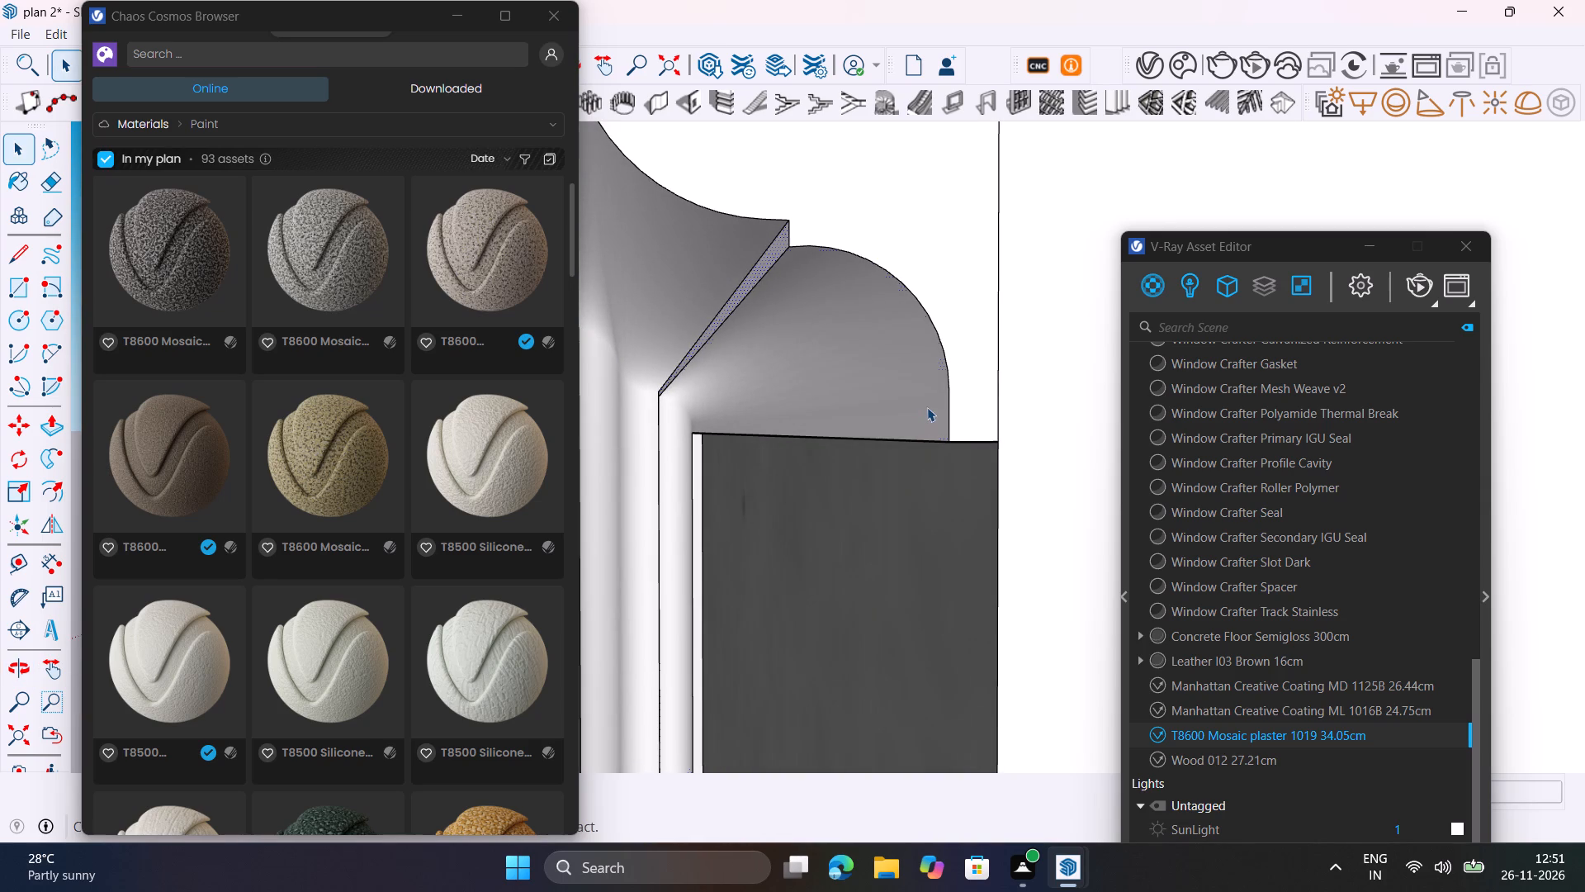
right_click(1217, 732)
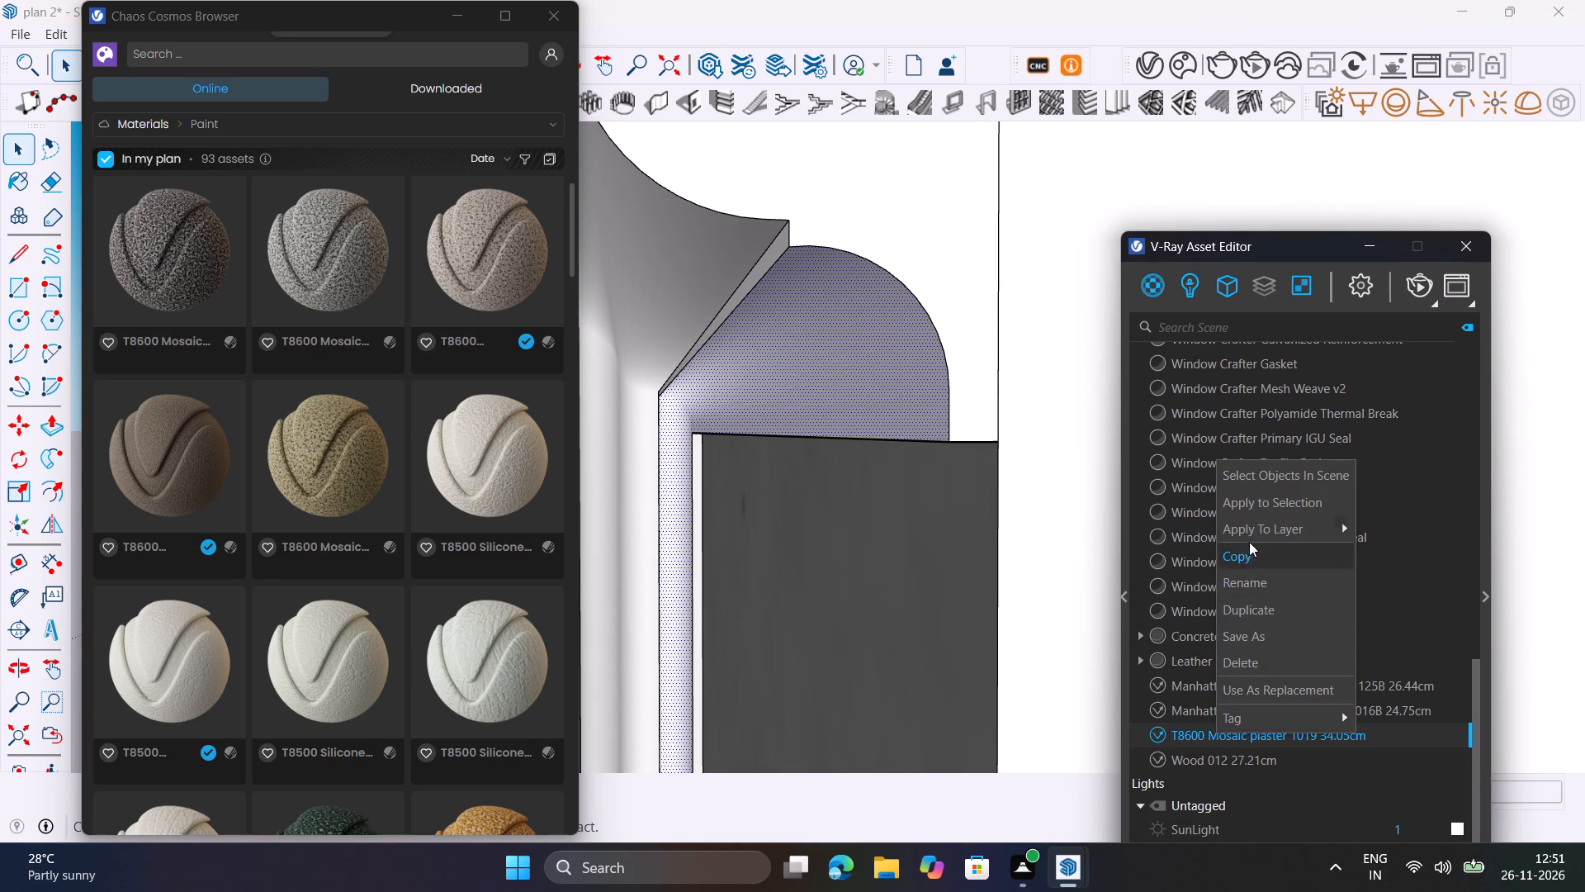
click(1266, 491)
middle_drag(912, 499, 912, 472)
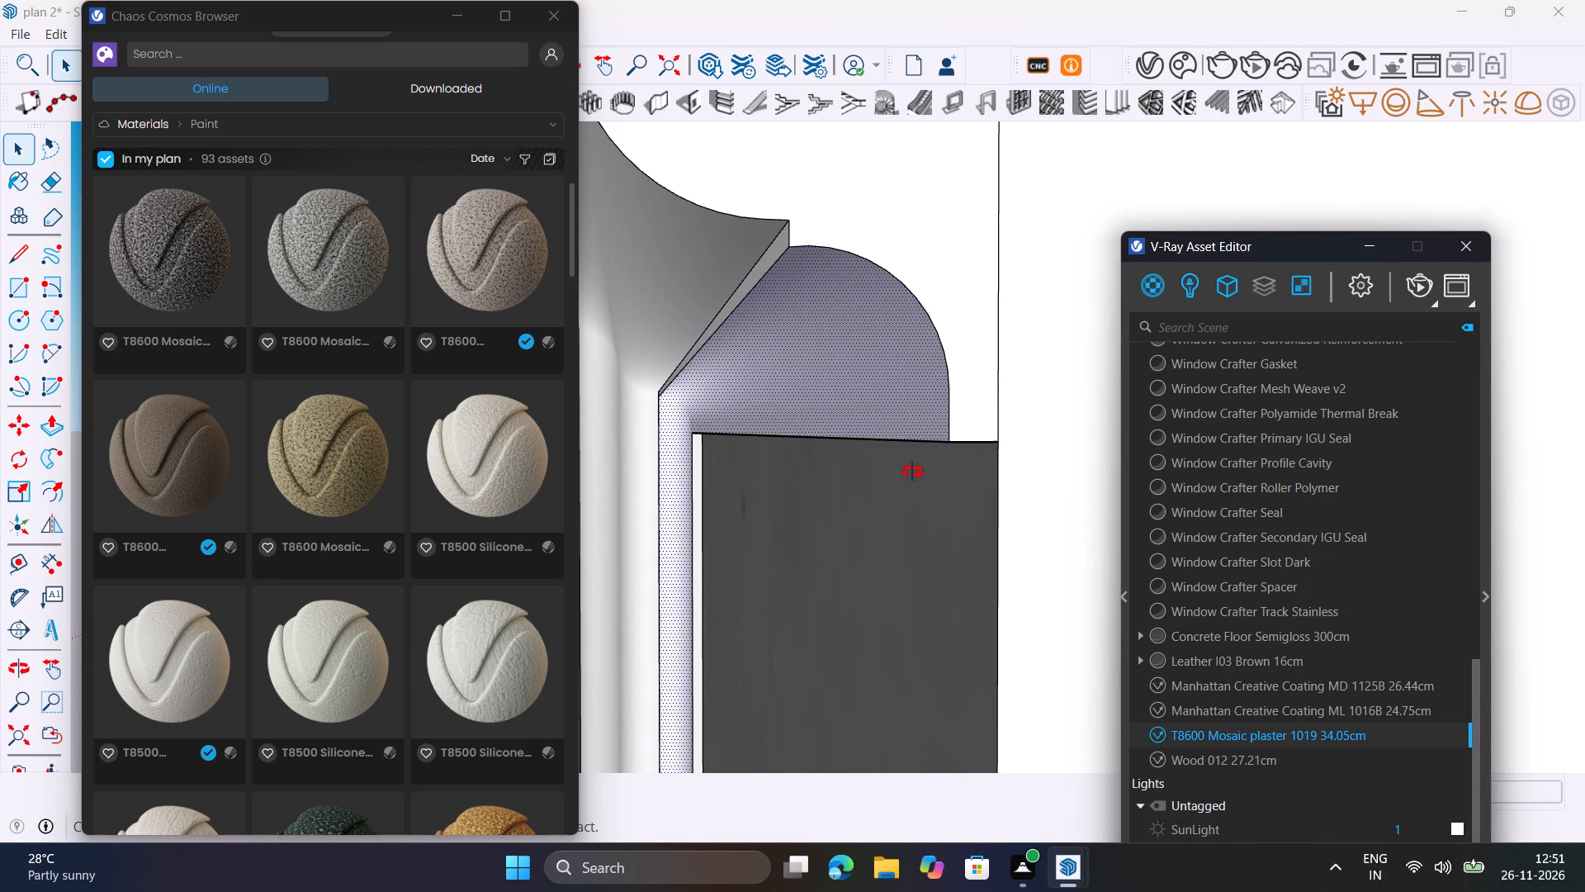
middle_drag(912, 472, 912, 382)
click(944, 463)
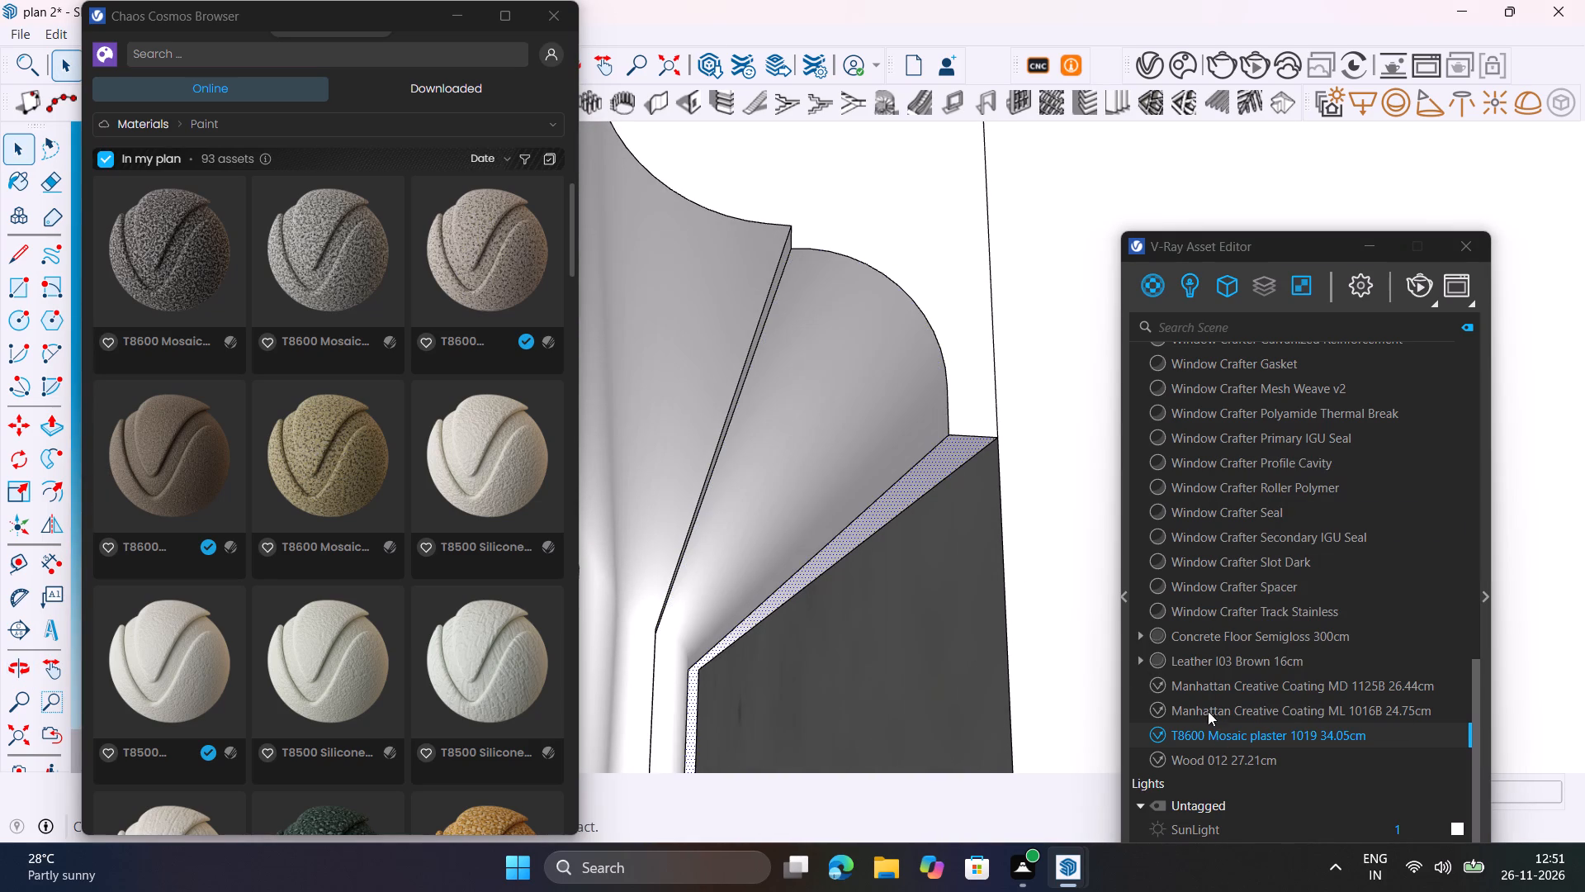
right_click(1227, 735)
click(1293, 501)
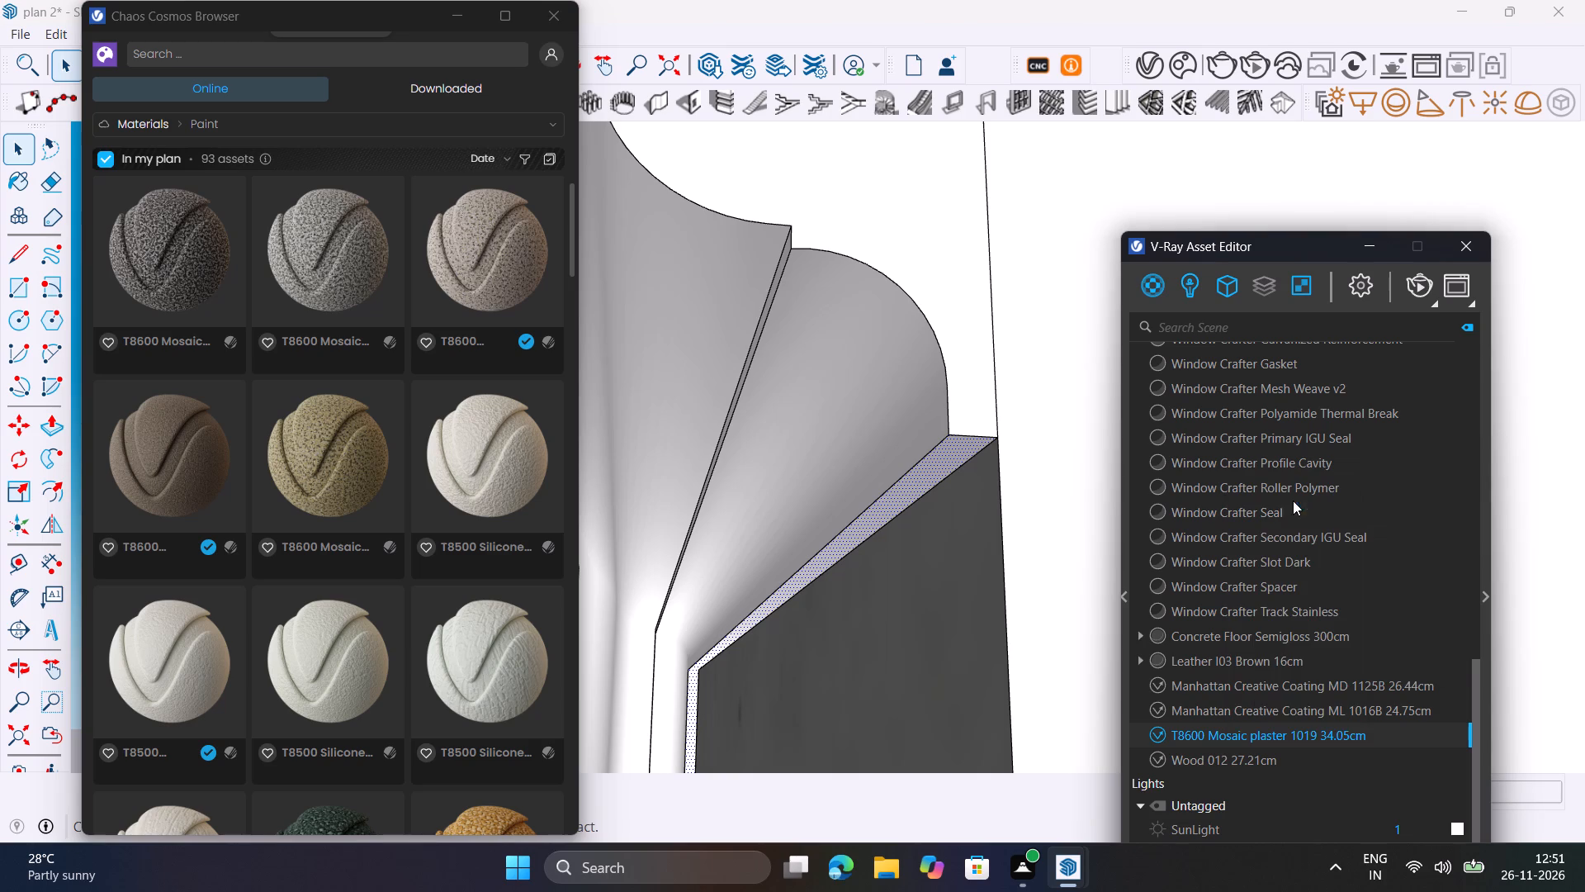
Render an angled view of the top storey and parapet in V-Ray to check the moulding plaster, and stop and close the render.
scroll(935, 550, down, 13)
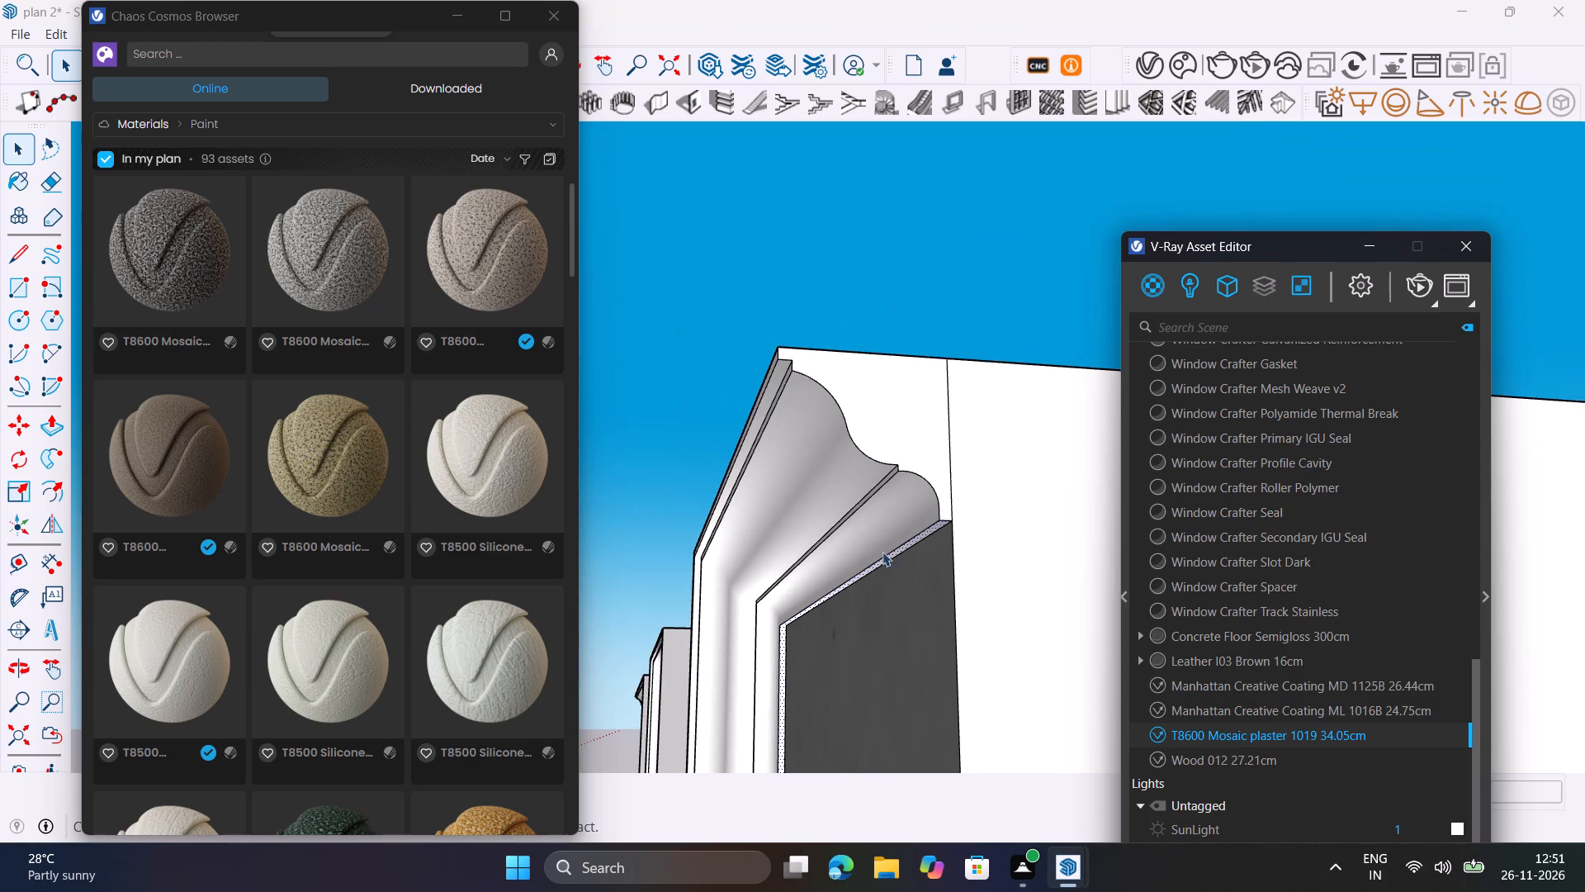
middle_drag(882, 552, 972, 717)
click(1002, 372)
click(920, 221)
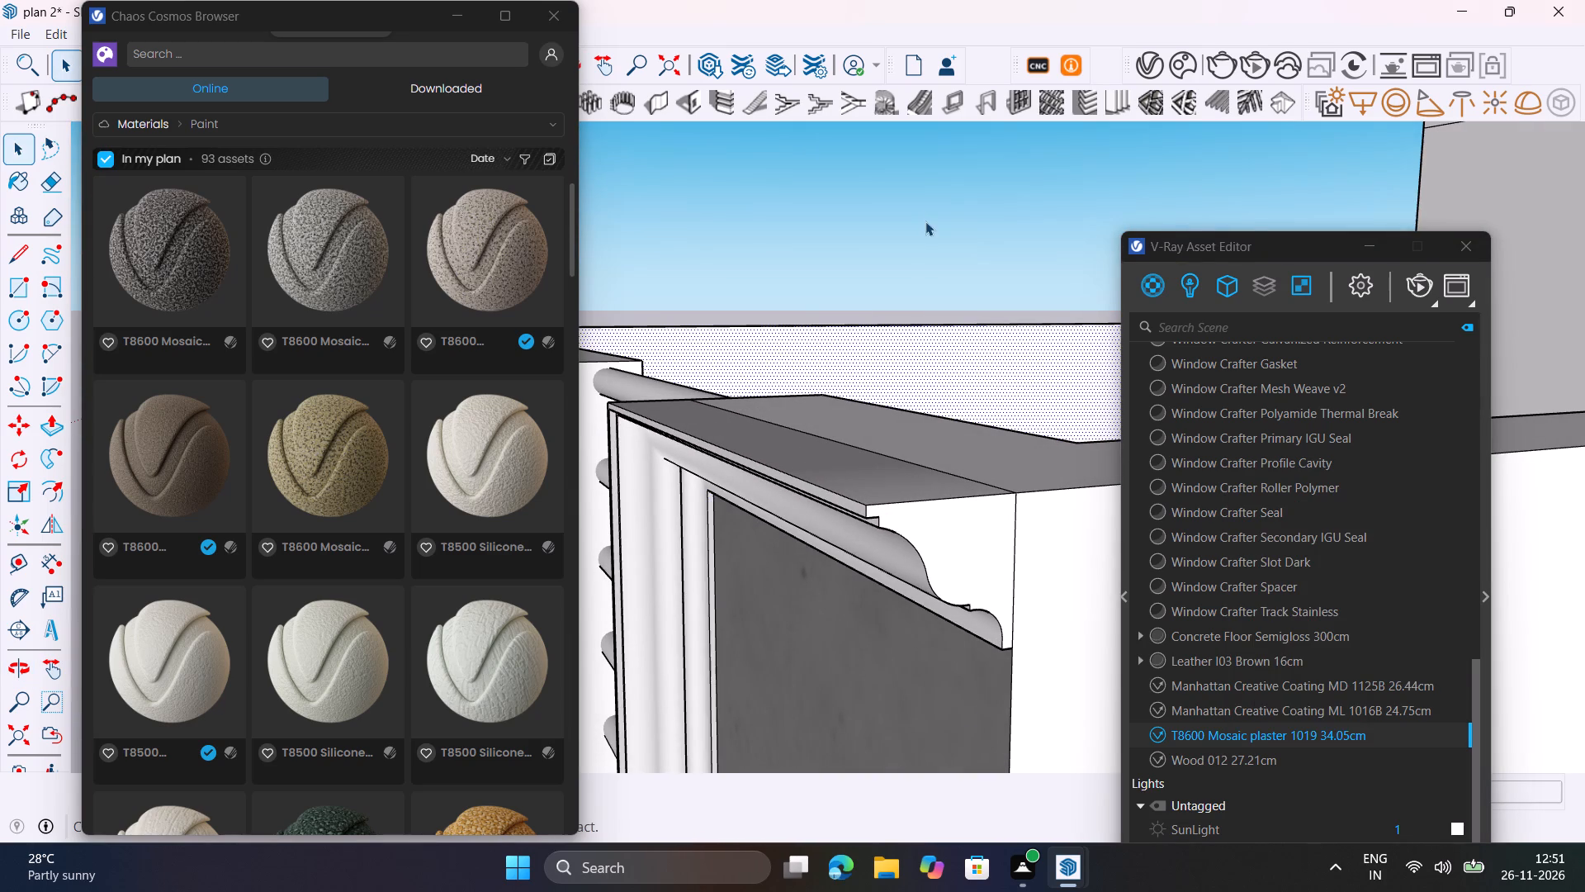
scroll(900, 352, down, 7)
middle_drag(847, 513, 1032, 547)
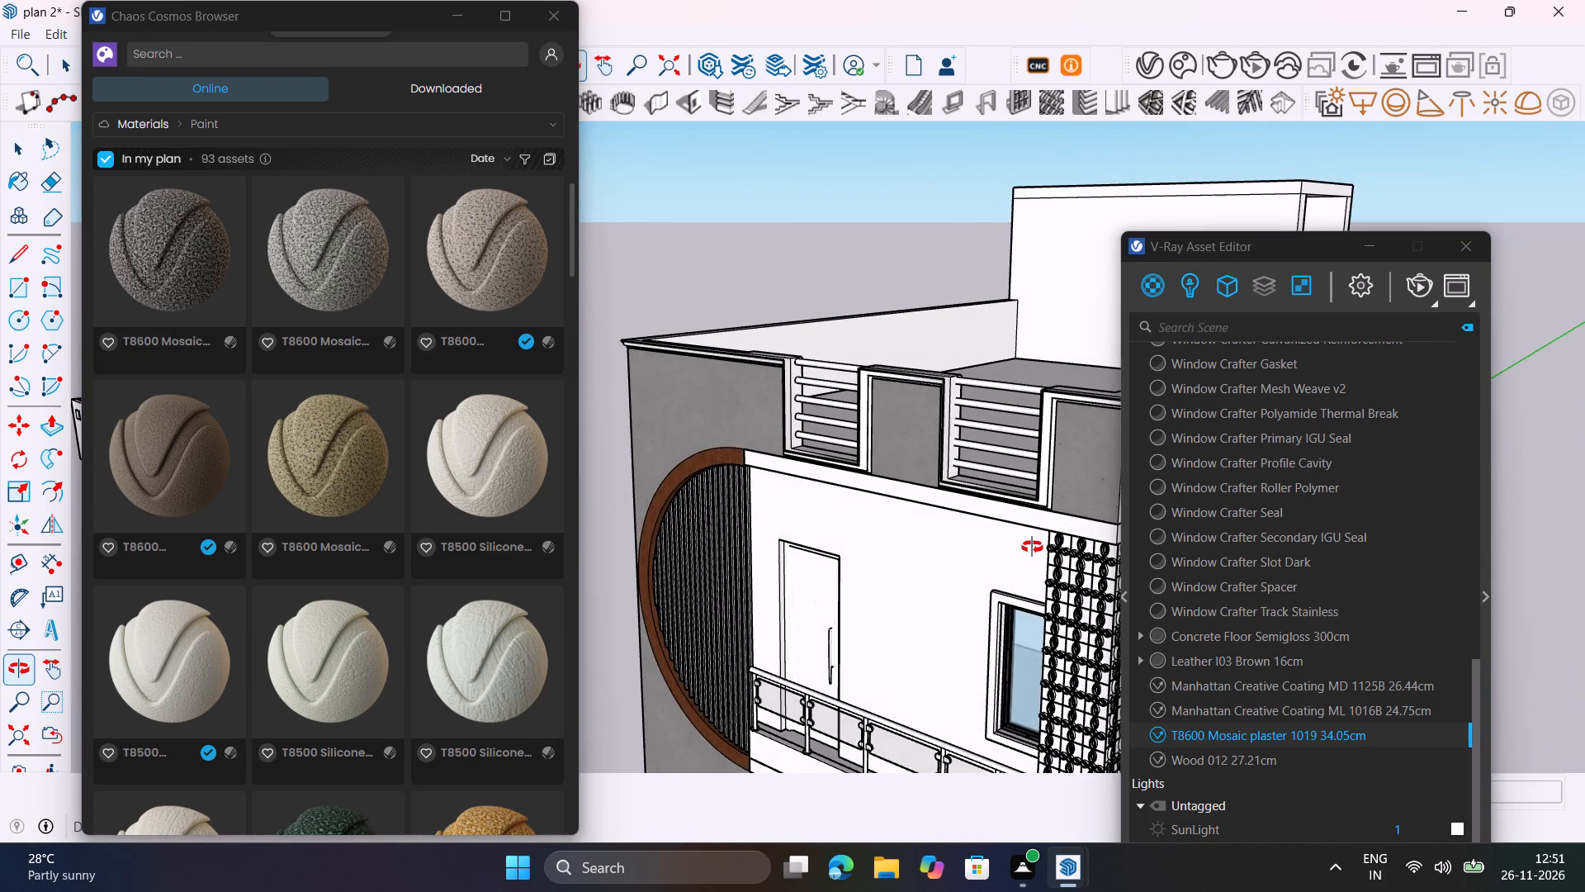
middle_drag(1032, 547, 967, 511)
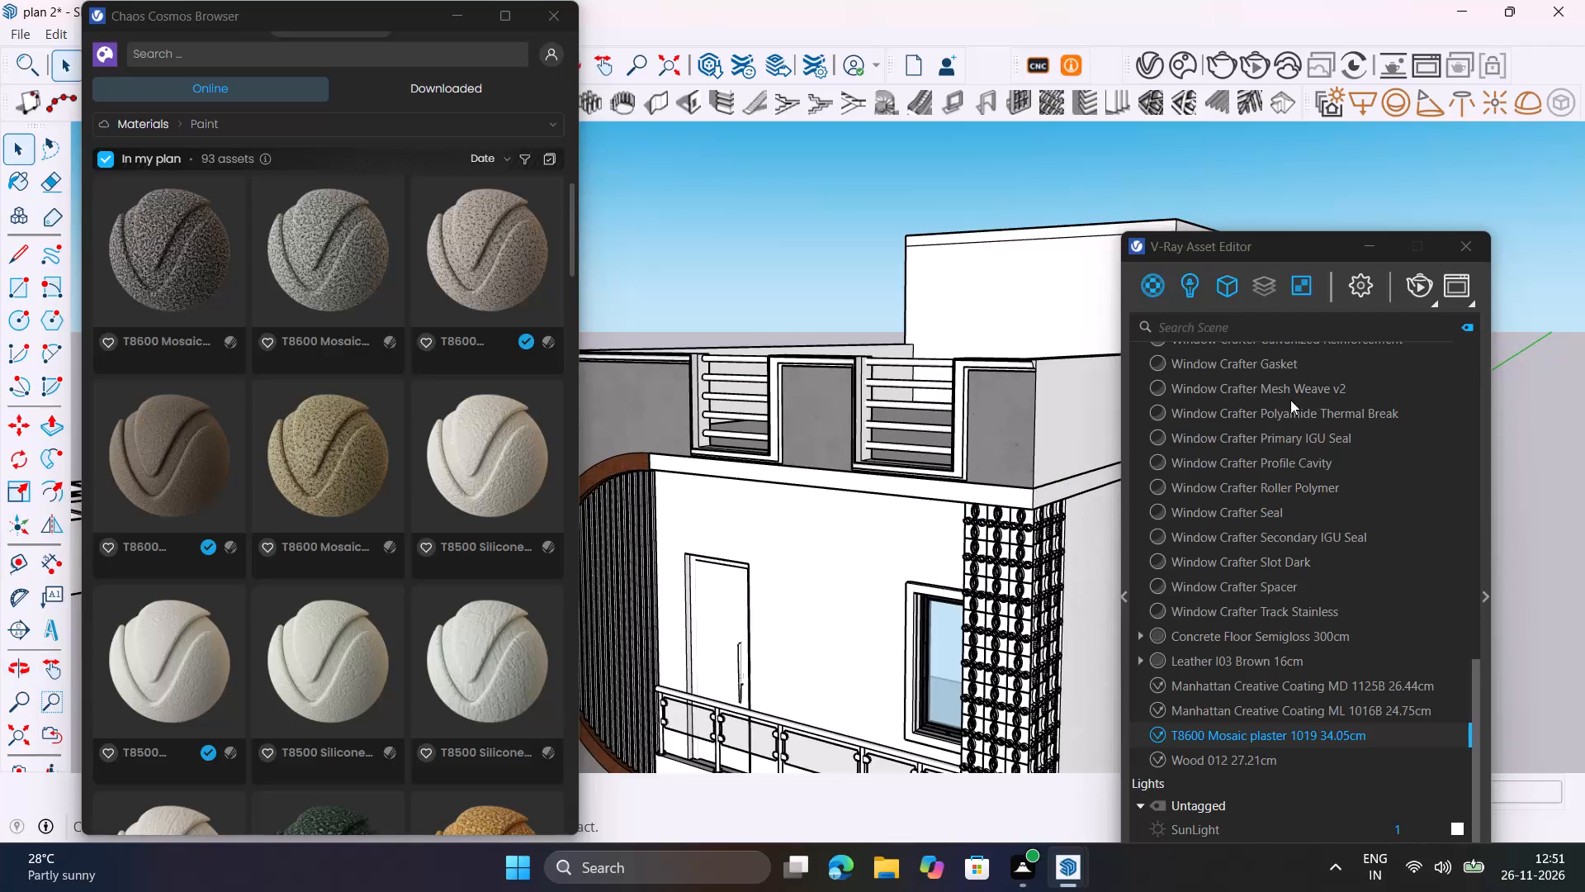
click(1412, 291)
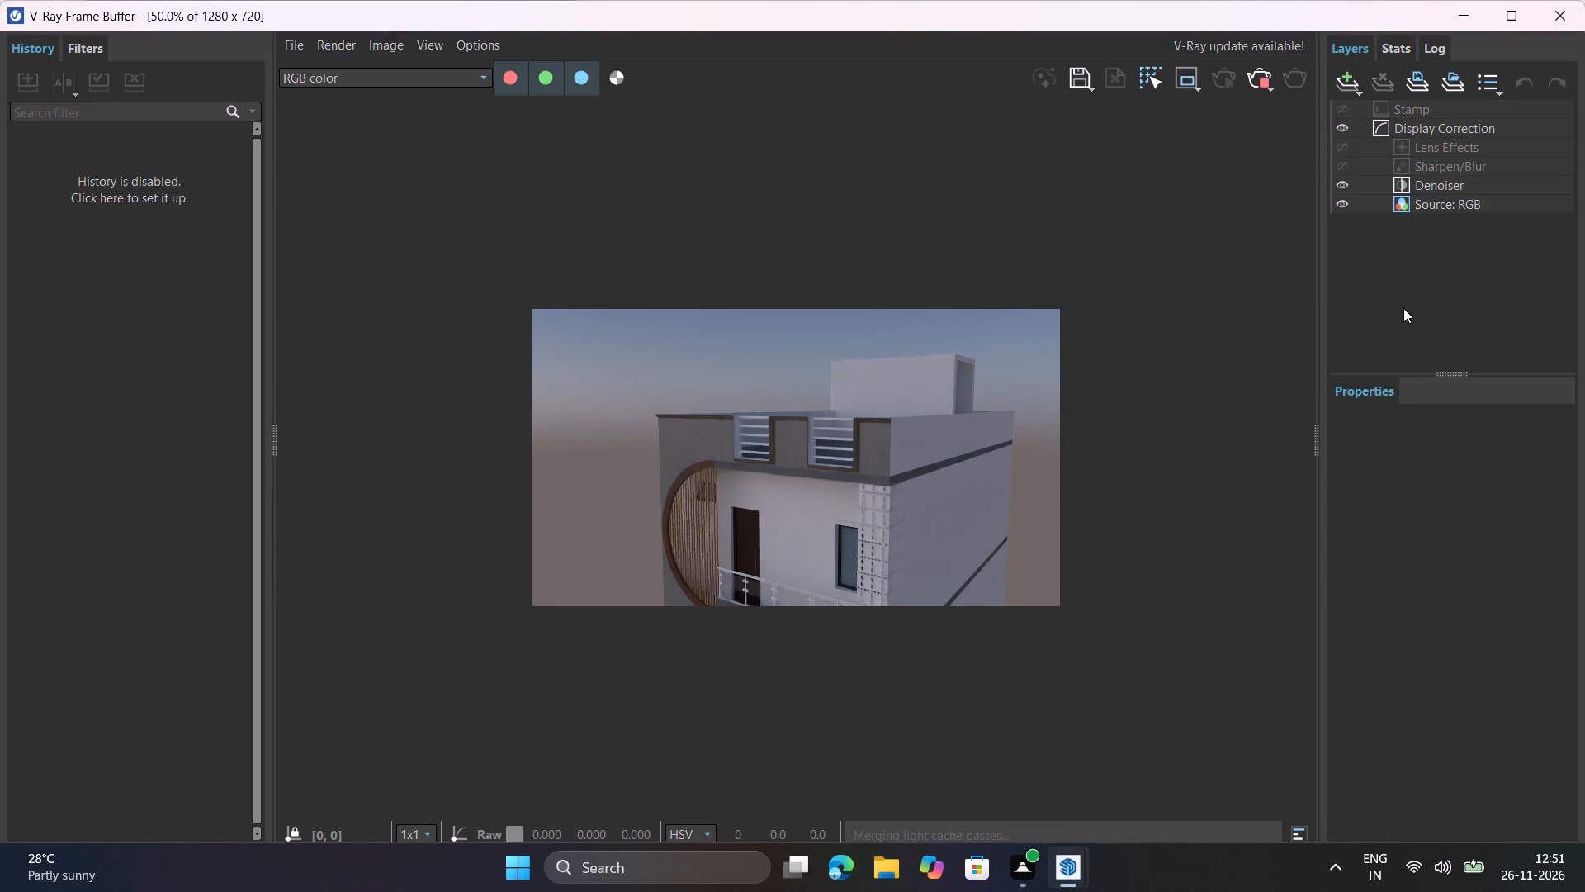
scroll(831, 513, up, 1)
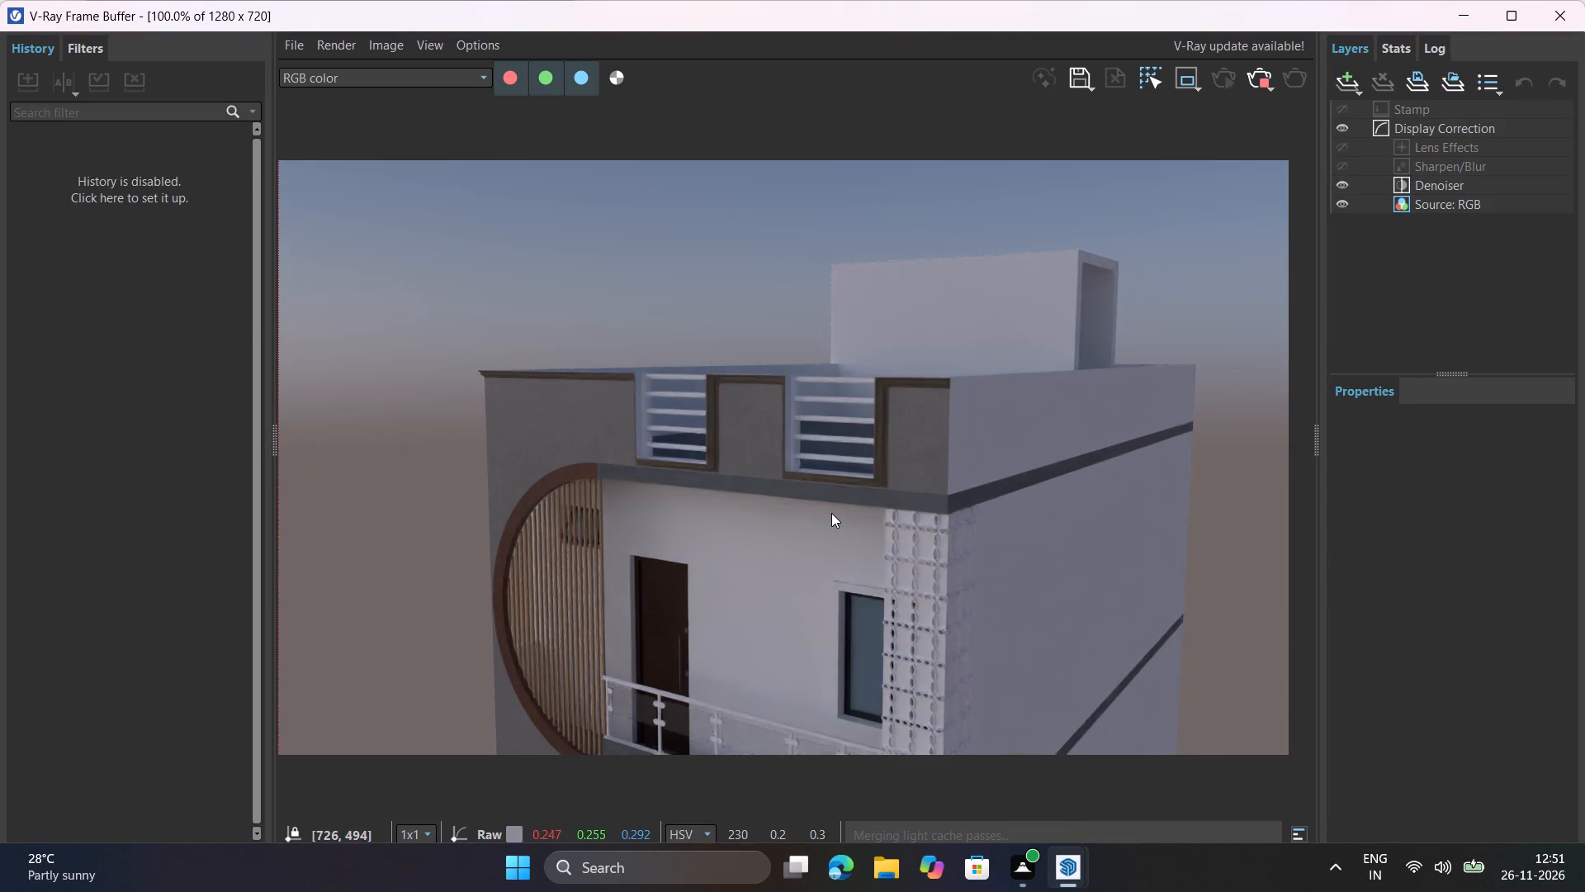
scroll(831, 513, up, 1)
scroll(831, 513, down, 1)
click(1261, 76)
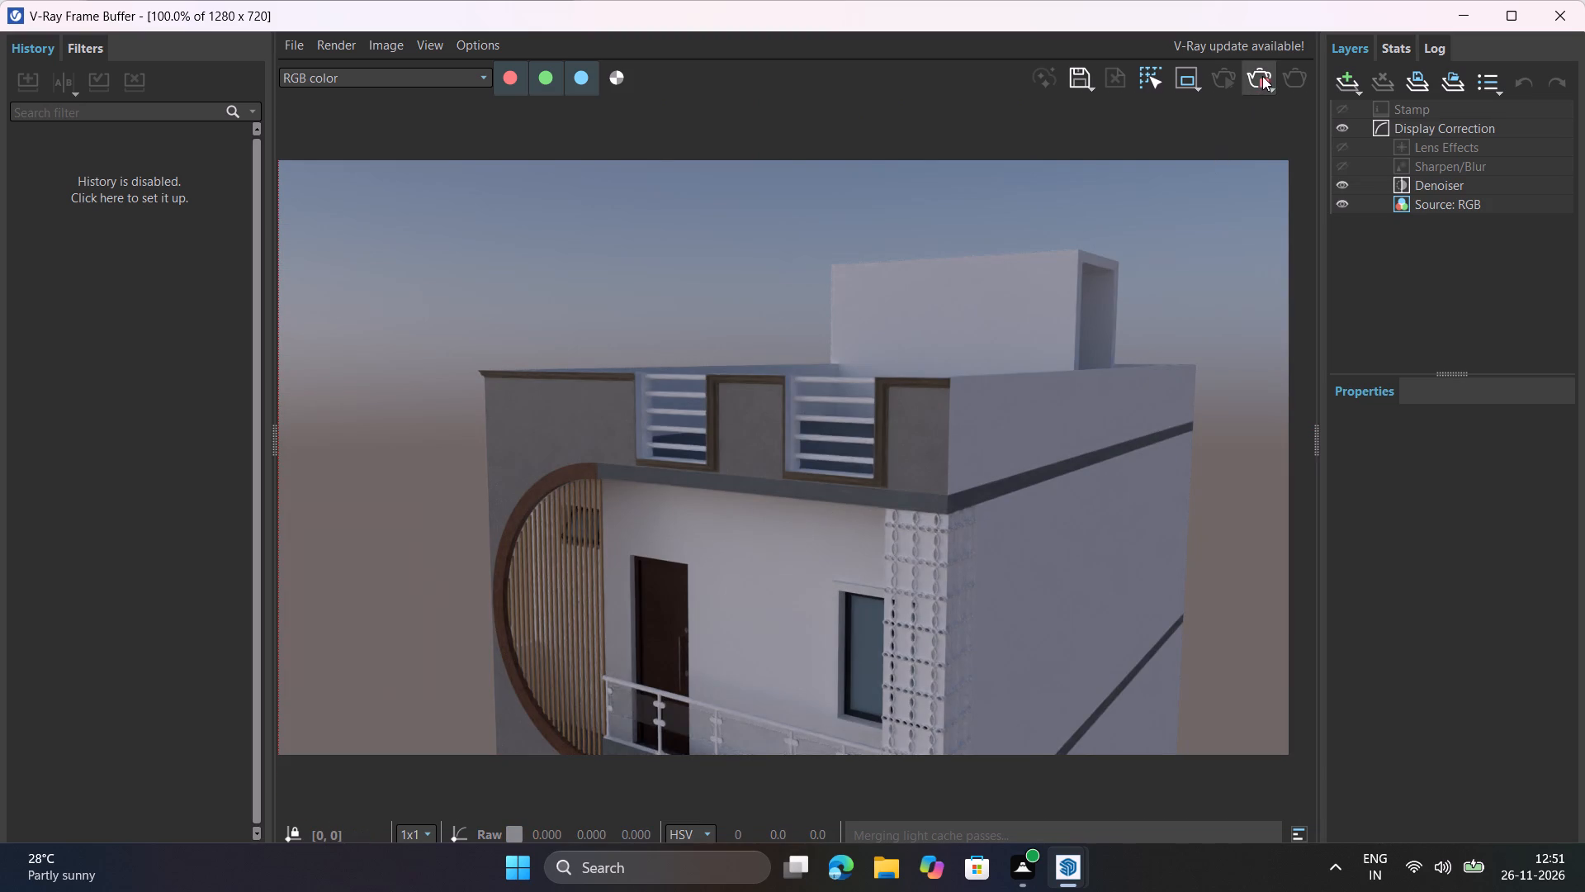
click(1558, 18)
Render the whole front facade in V-Ray to check the combined materials, and stop and close the render.
scroll(897, 458, down, 1)
middle_drag(892, 504, 1057, 529)
scroll(1032, 496, down, 3)
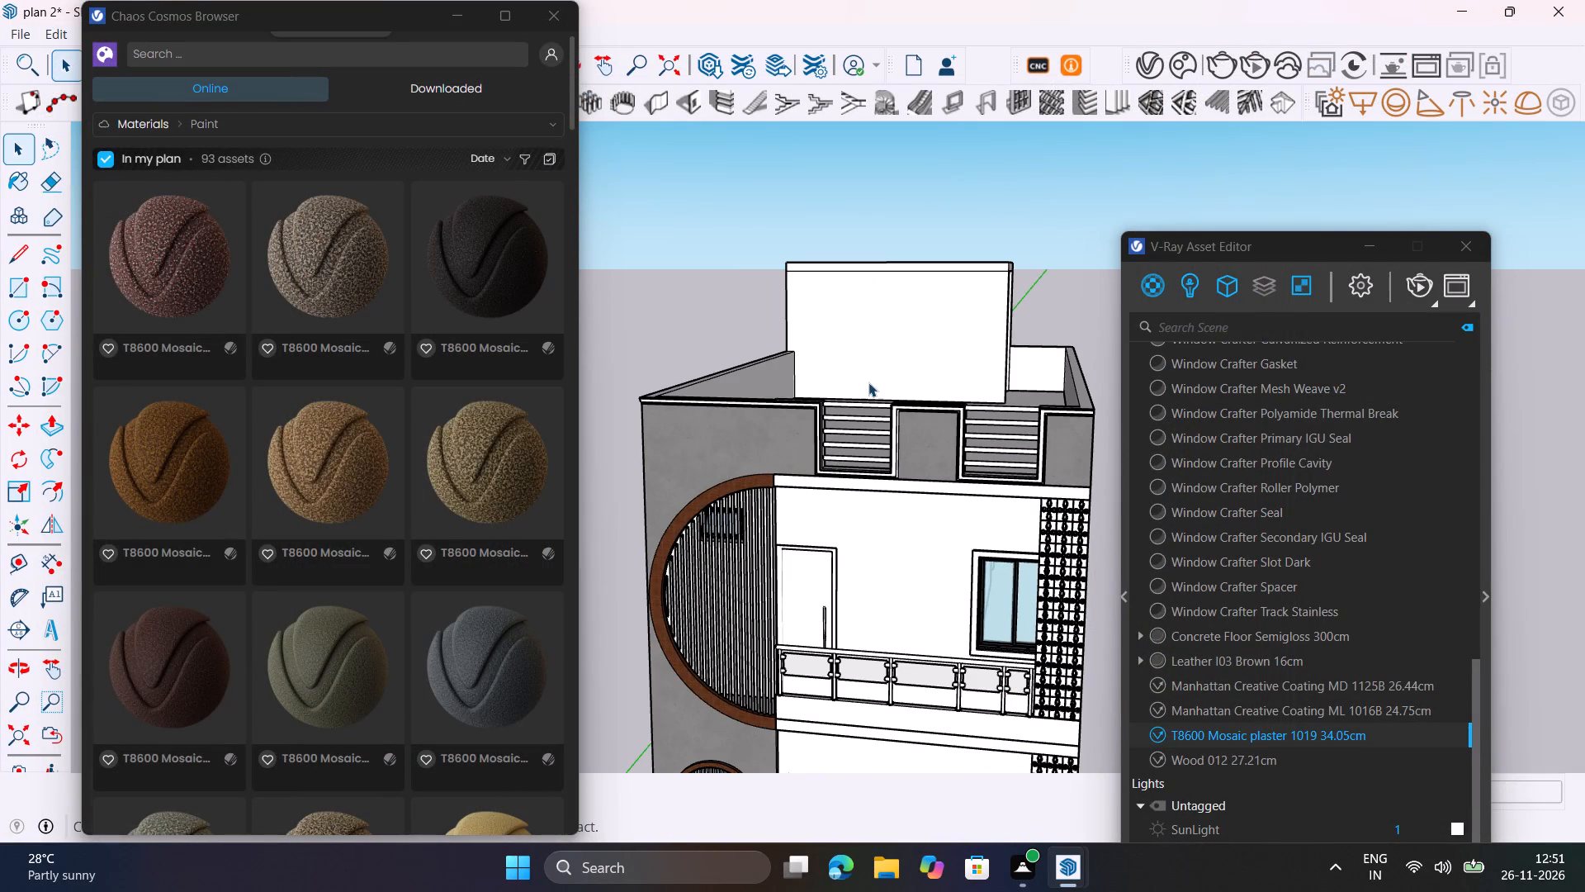
scroll(898, 462, down, 3)
shift+middle_drag(831, 591, 826, 587)
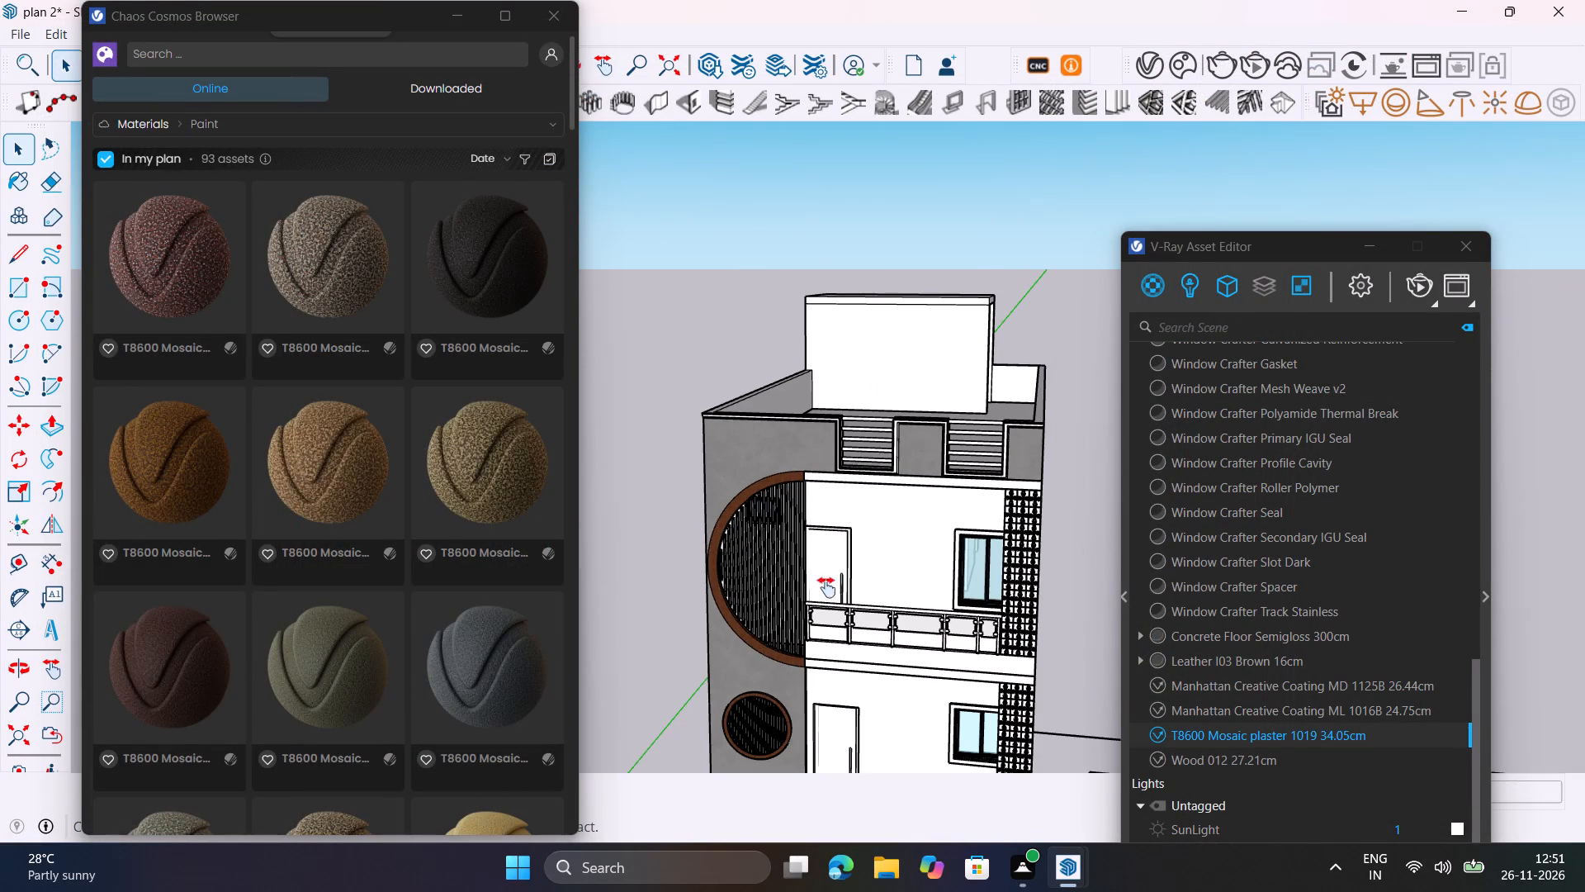
shift+middle_drag(826, 587, 738, 449)
scroll(739, 449, down, 1)
middle_drag(782, 554, 842, 529)
click(1414, 286)
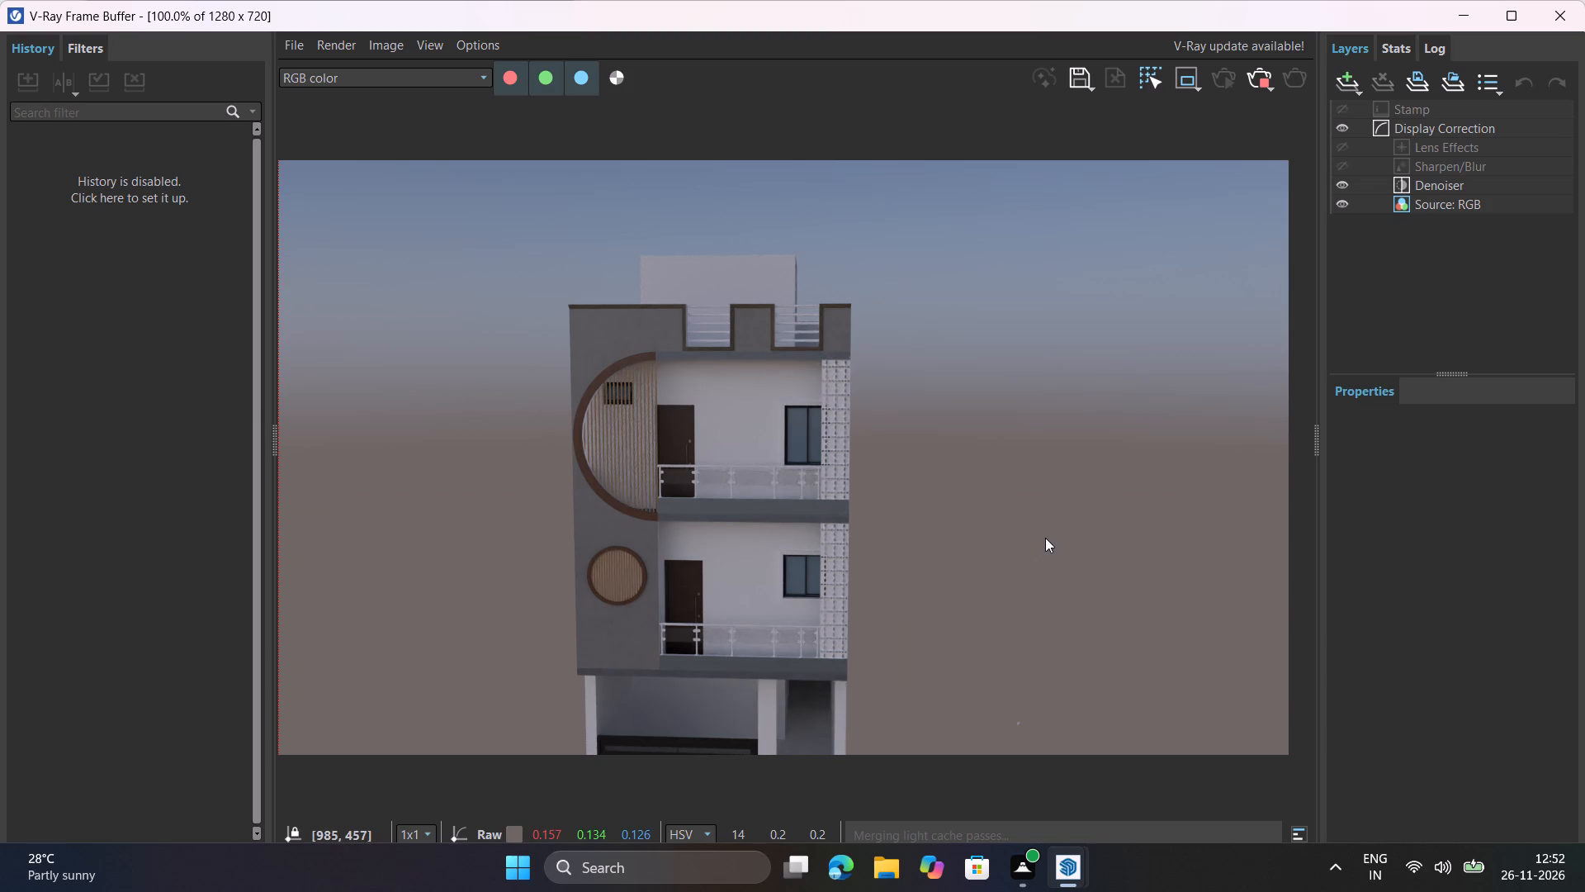
click(1258, 73)
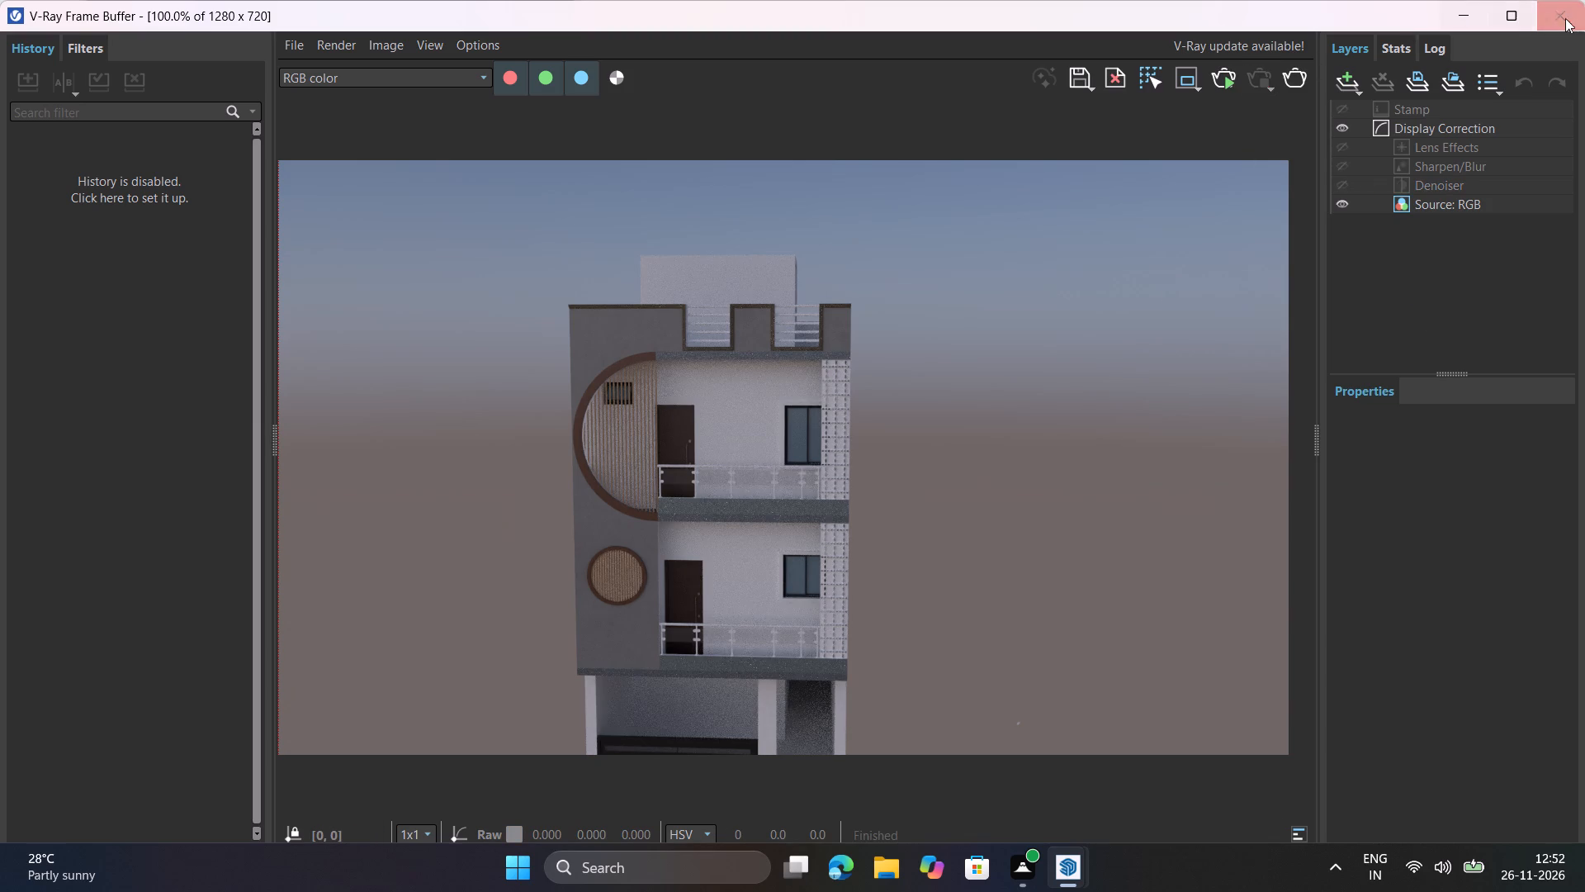
click(1572, 18)
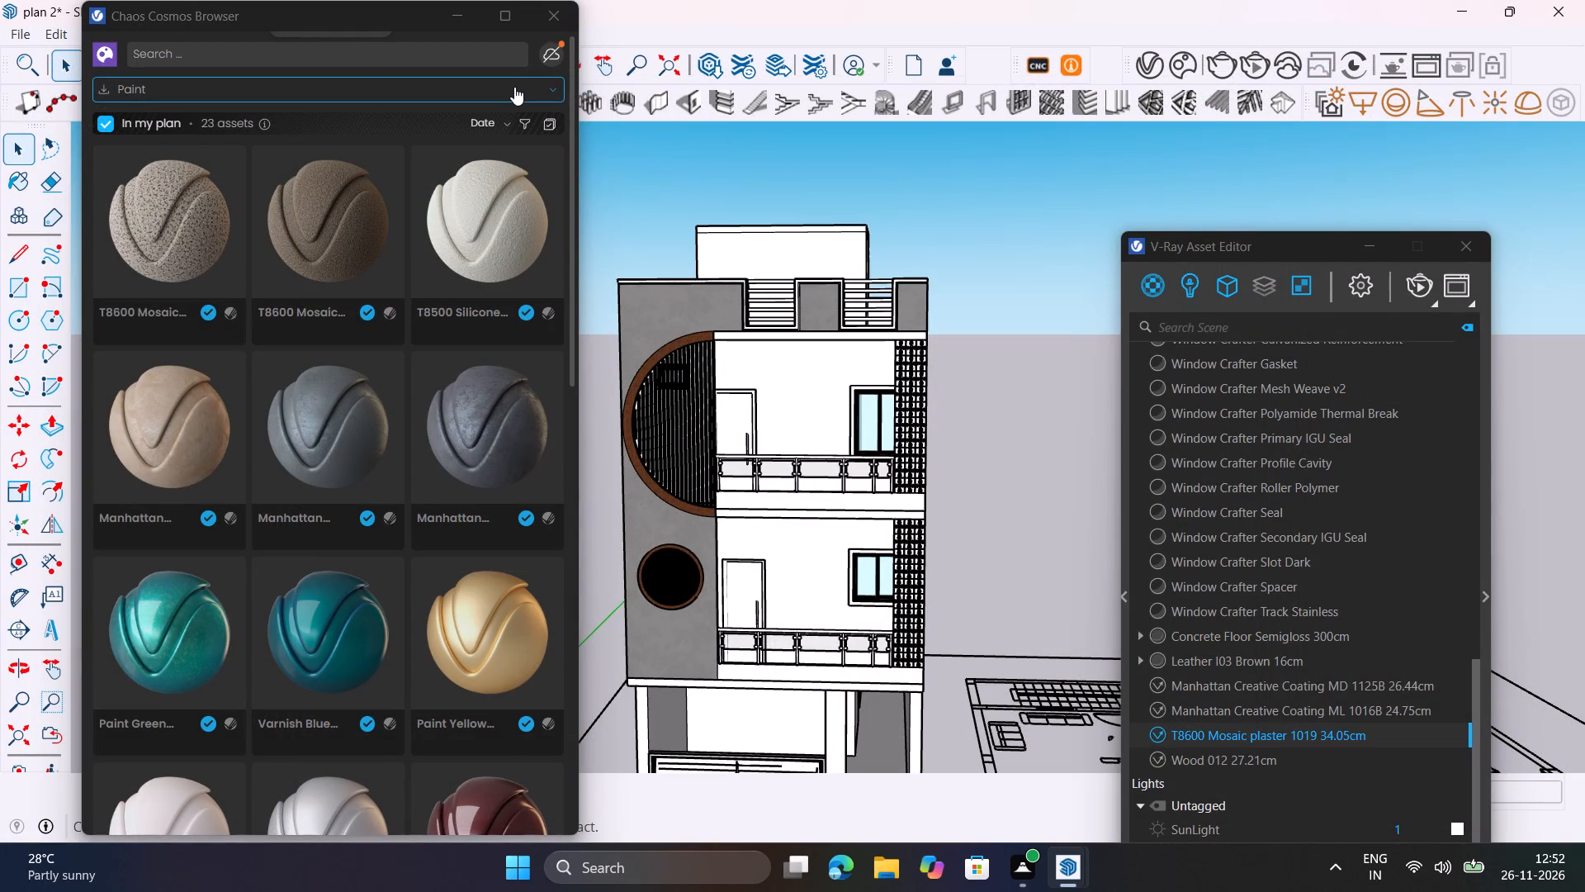
Look through the downloaded 3D Models in the Chaos Cosmos Browser for assets to use in the scene.
scroll(528, 133, up, 8)
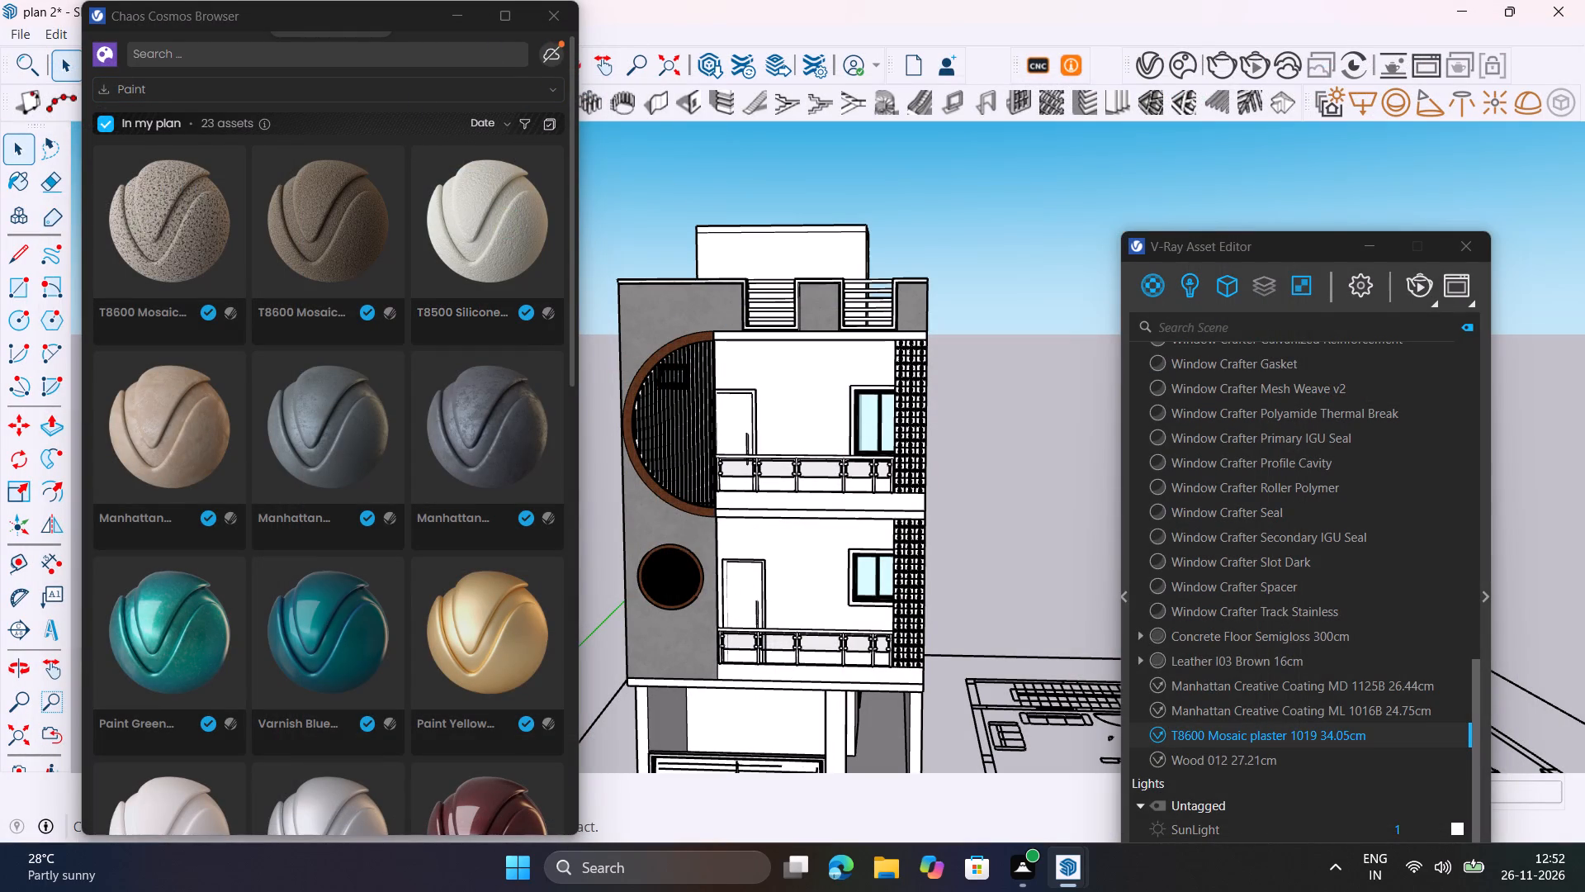
click(495, 52)
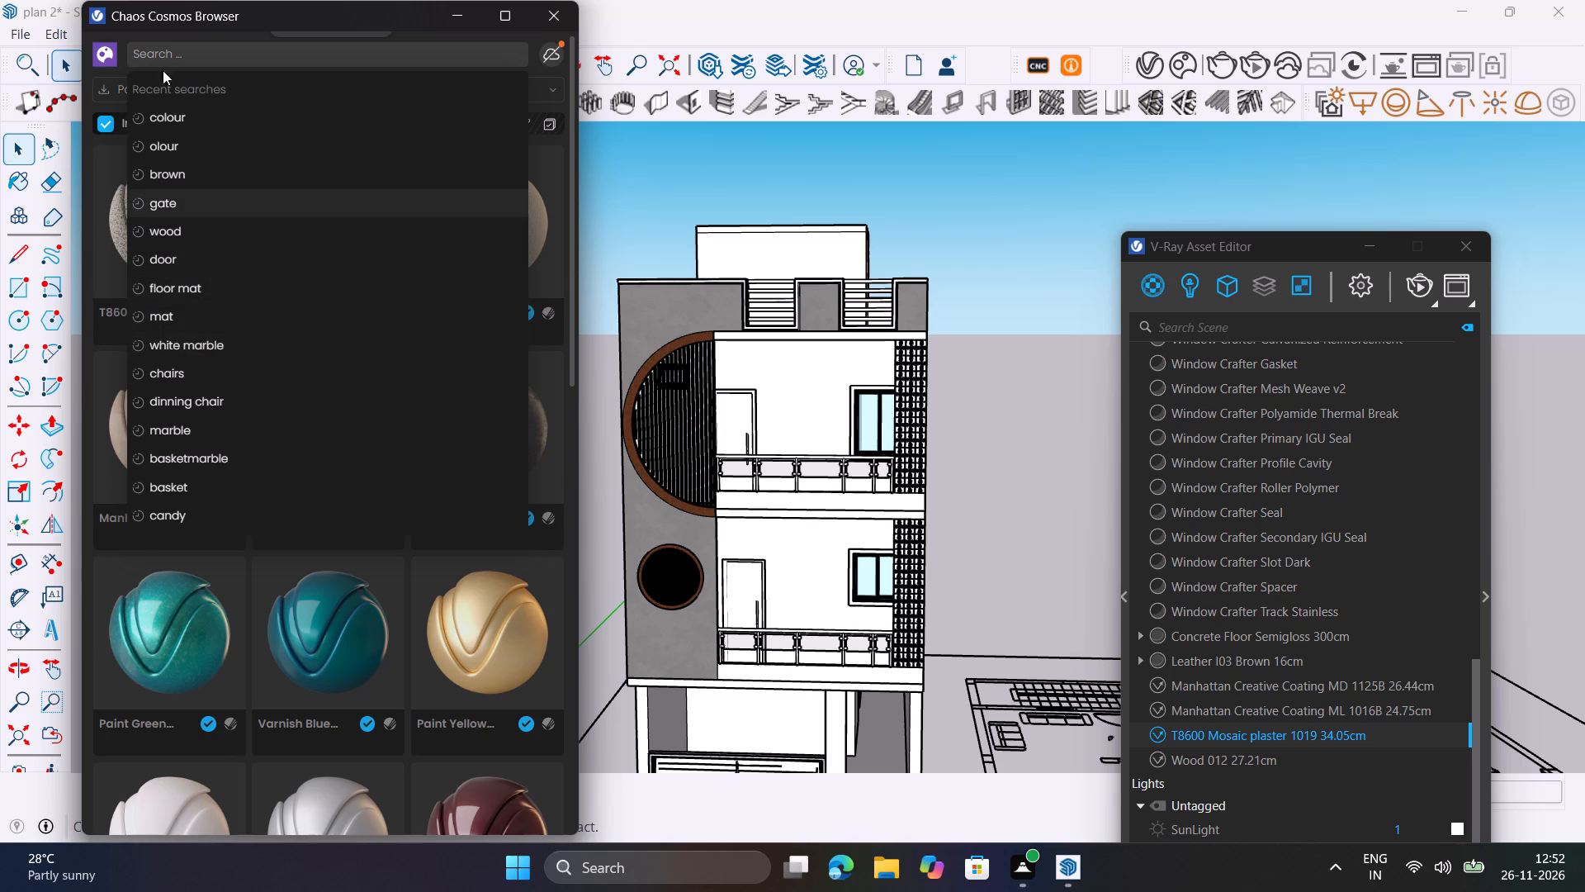
click(291, 63)
click(403, 97)
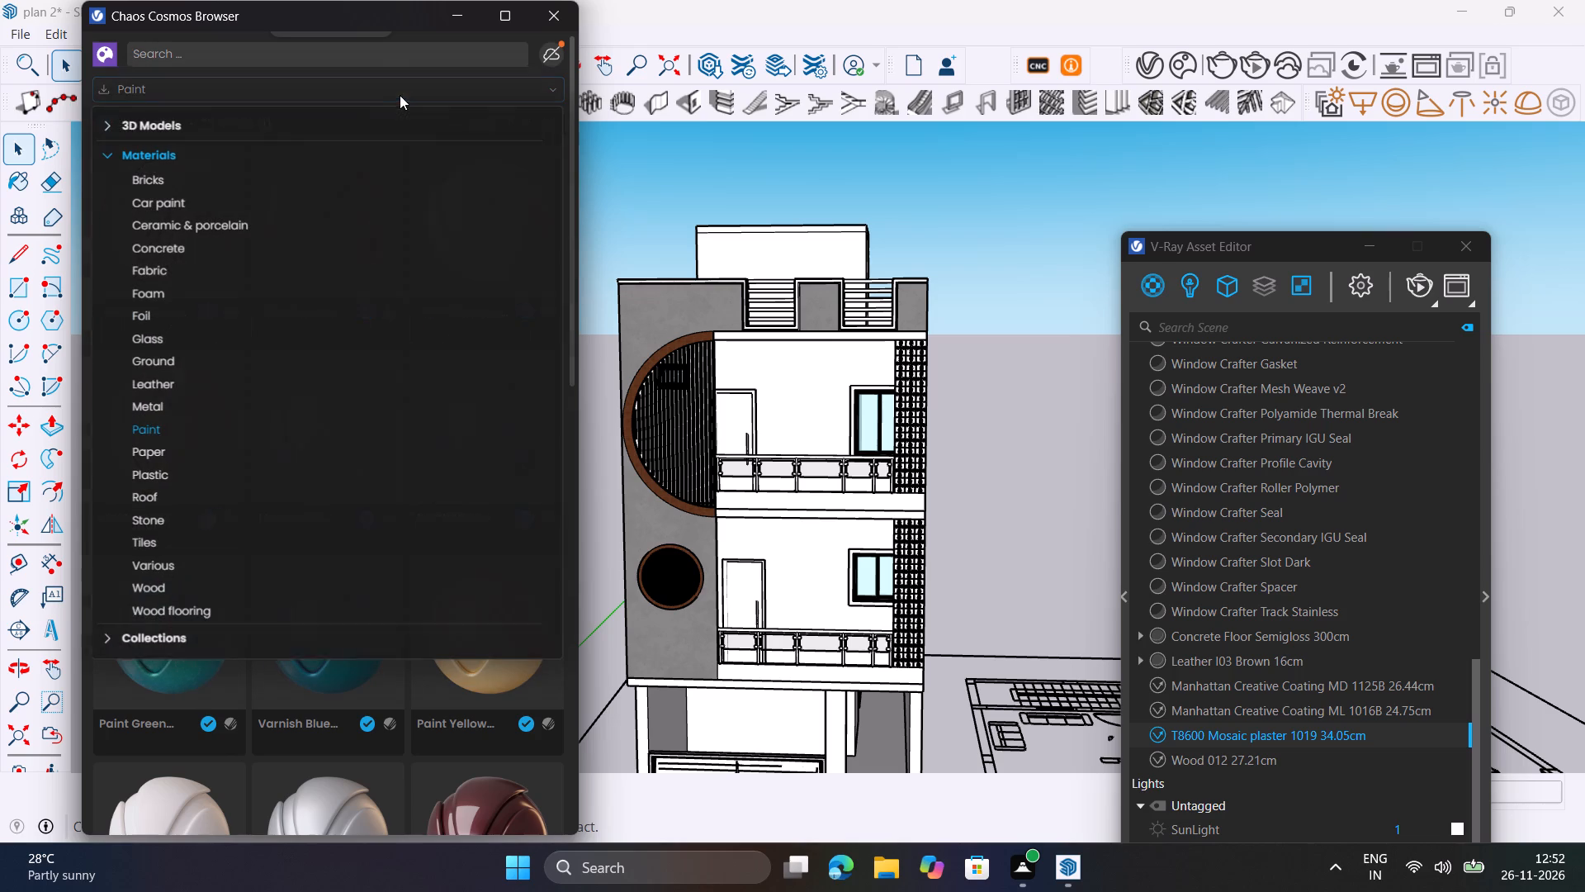
click(149, 123)
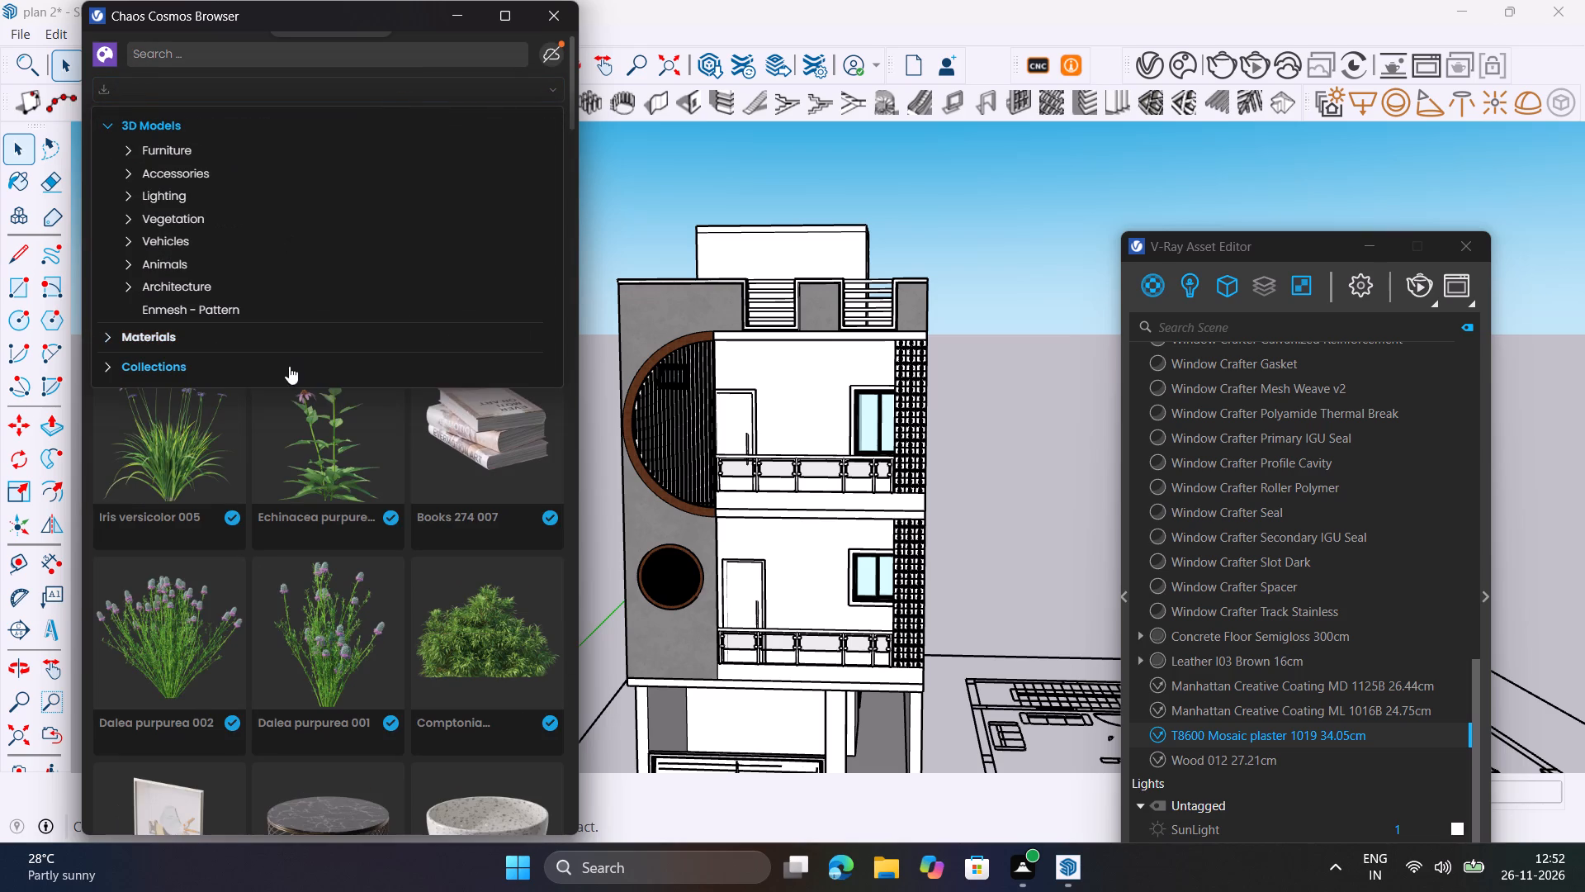
click(596, 238)
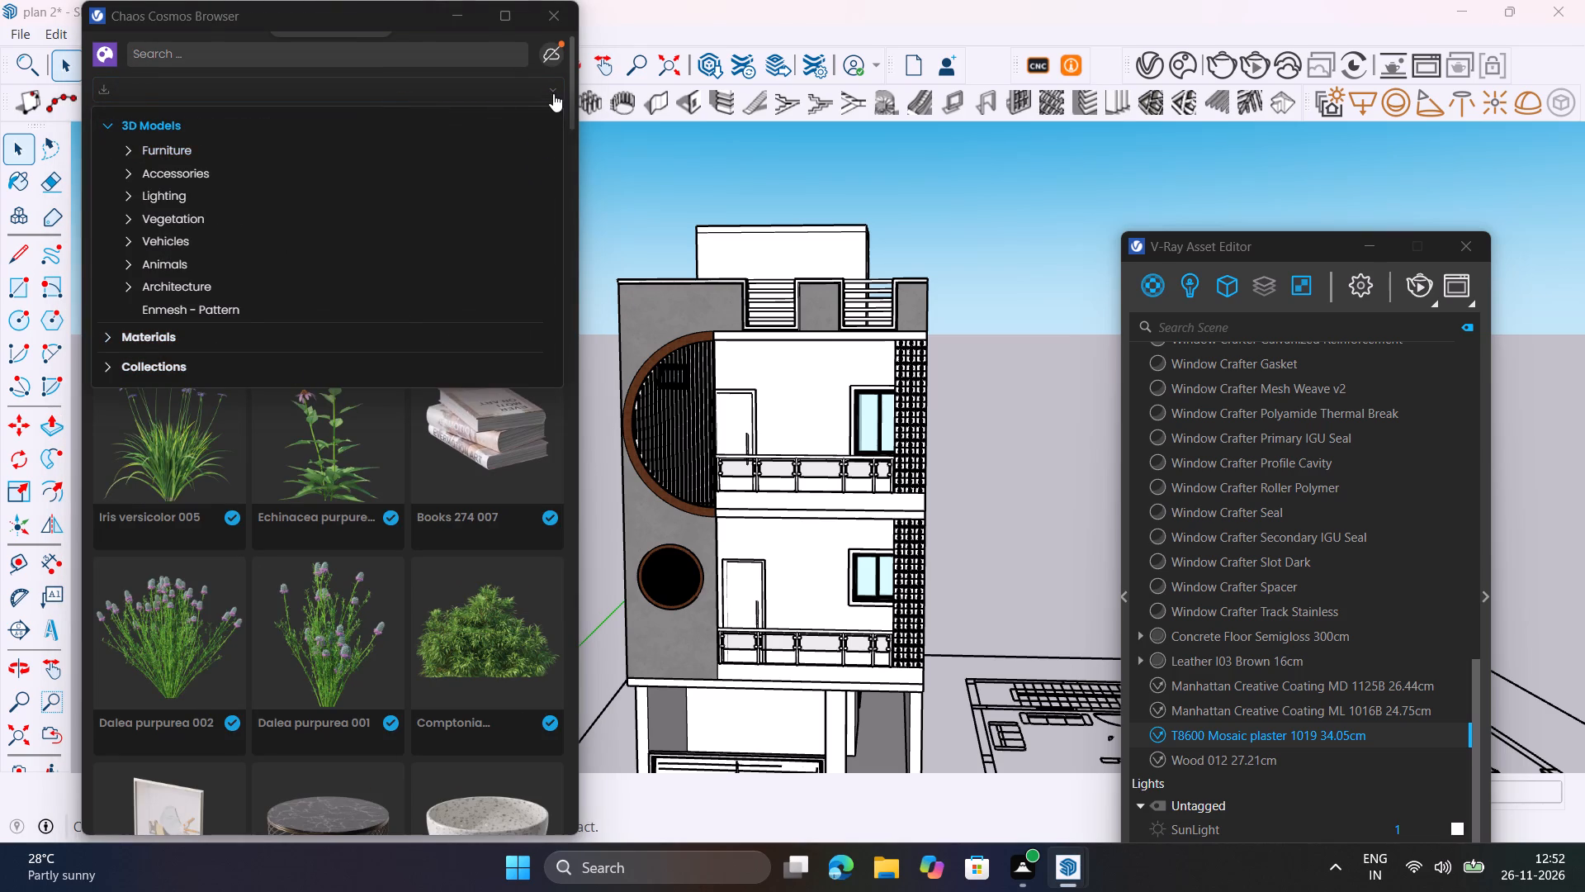
click(553, 93)
scroll(402, 425, down, 20)
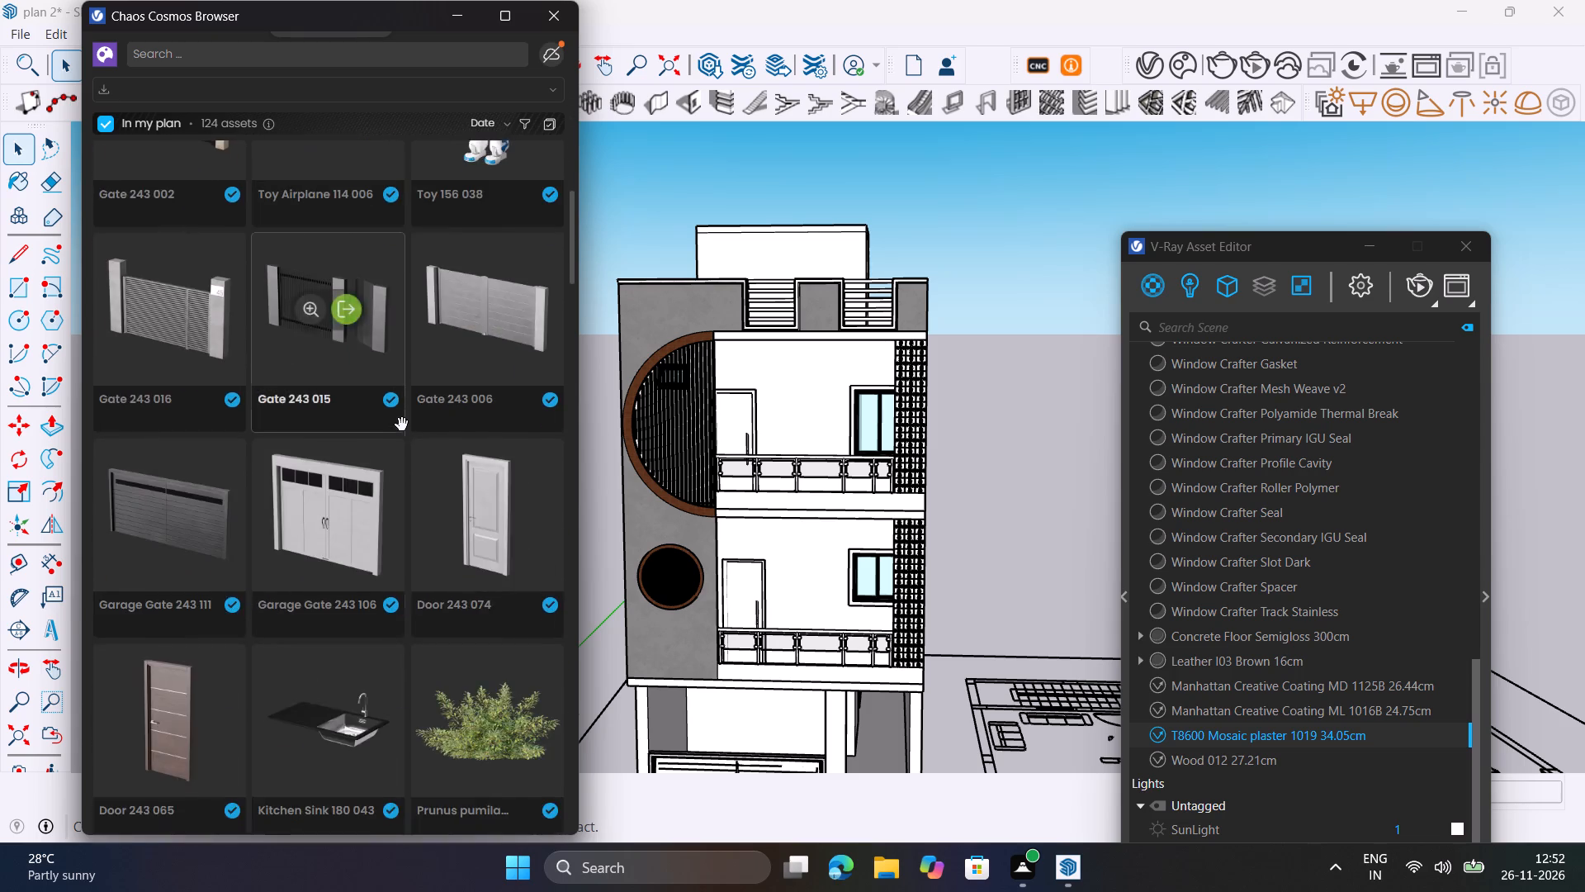
scroll(402, 425, down, 20)
scroll(402, 425, down, 3)
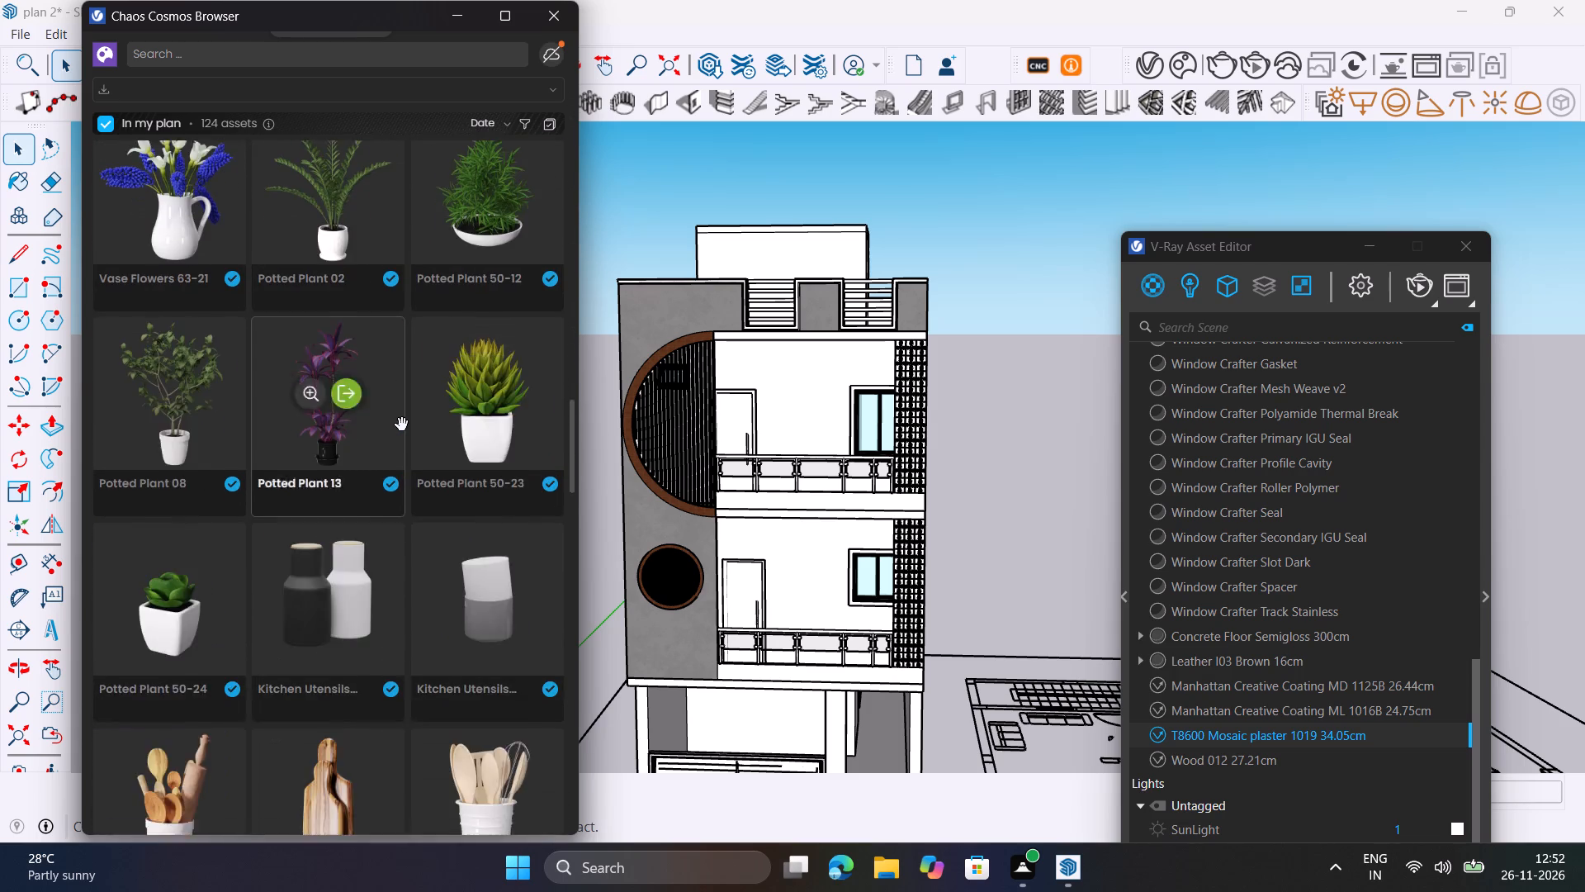
scroll(402, 425, down, 14)
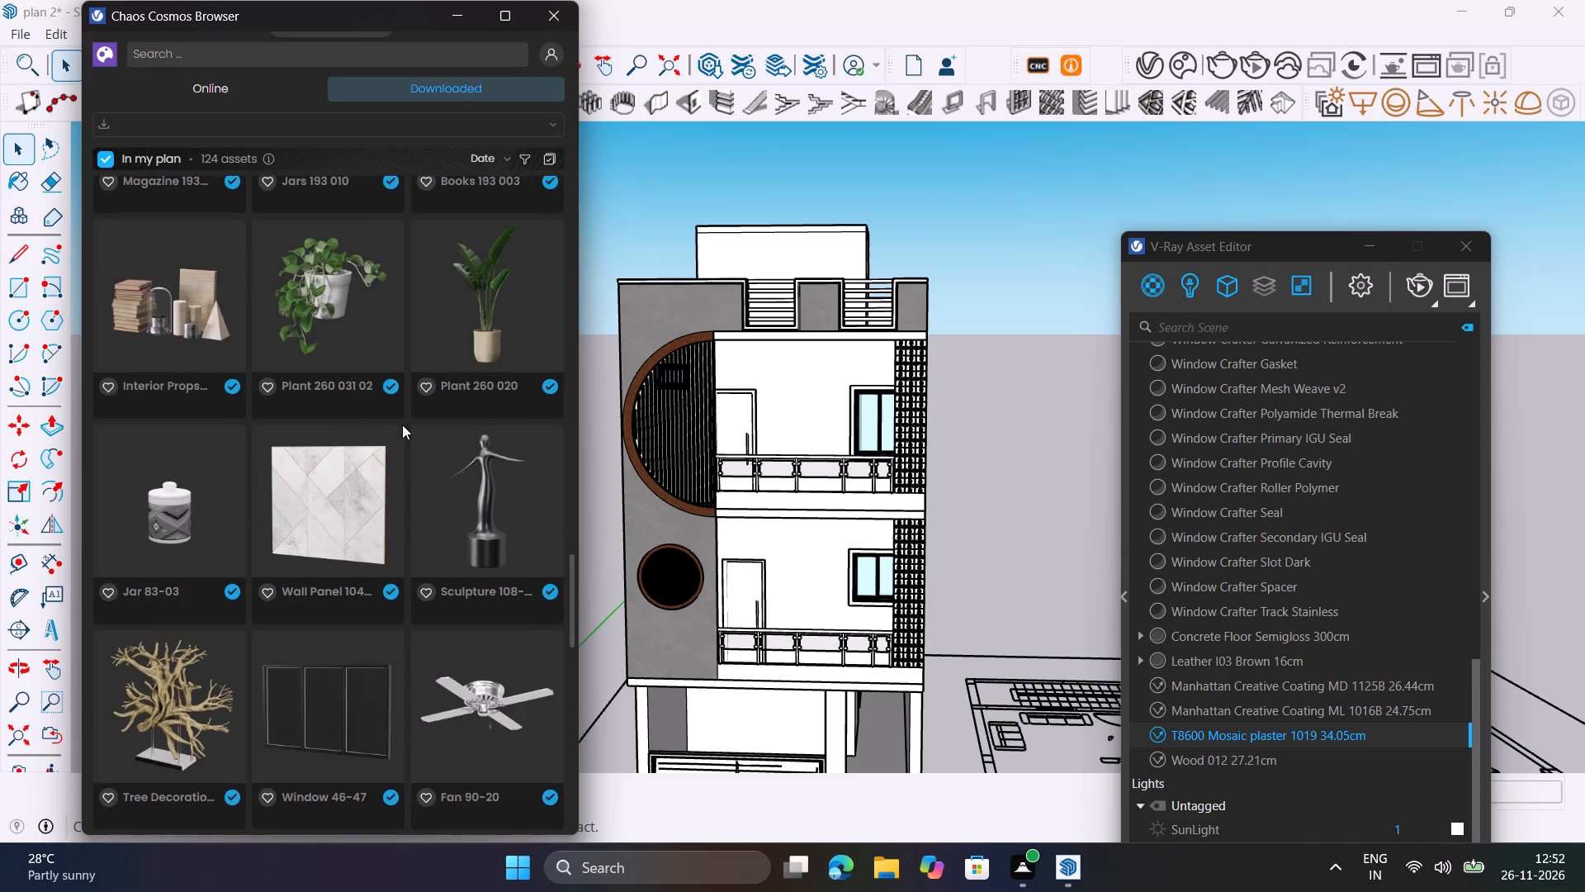
scroll(402, 425, down, 17)
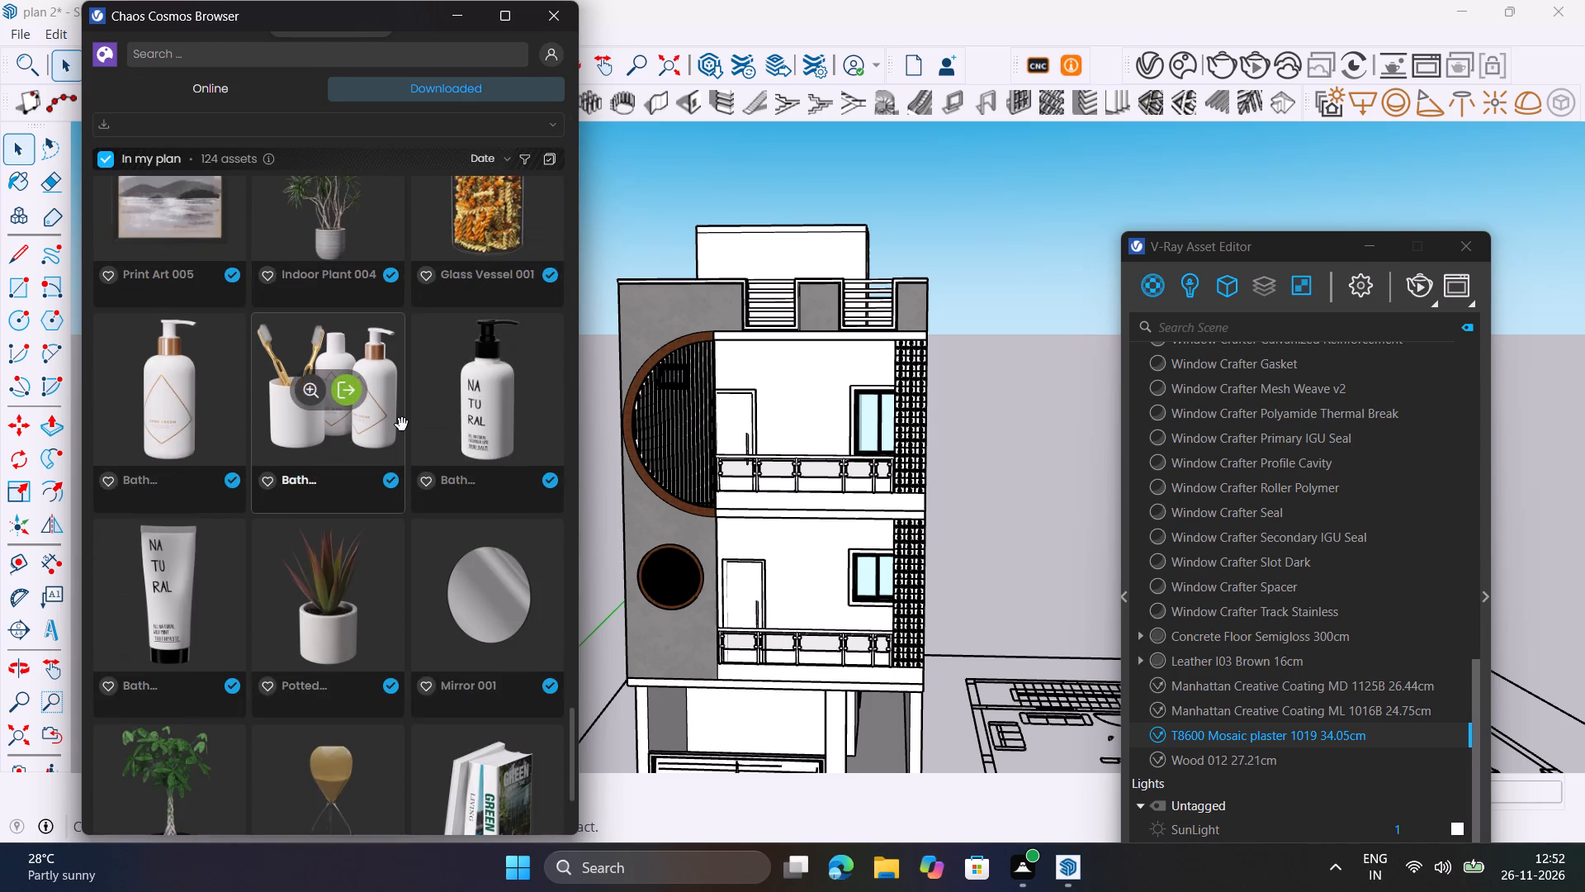
scroll(402, 425, down, 12)
scroll(402, 425, up, 20)
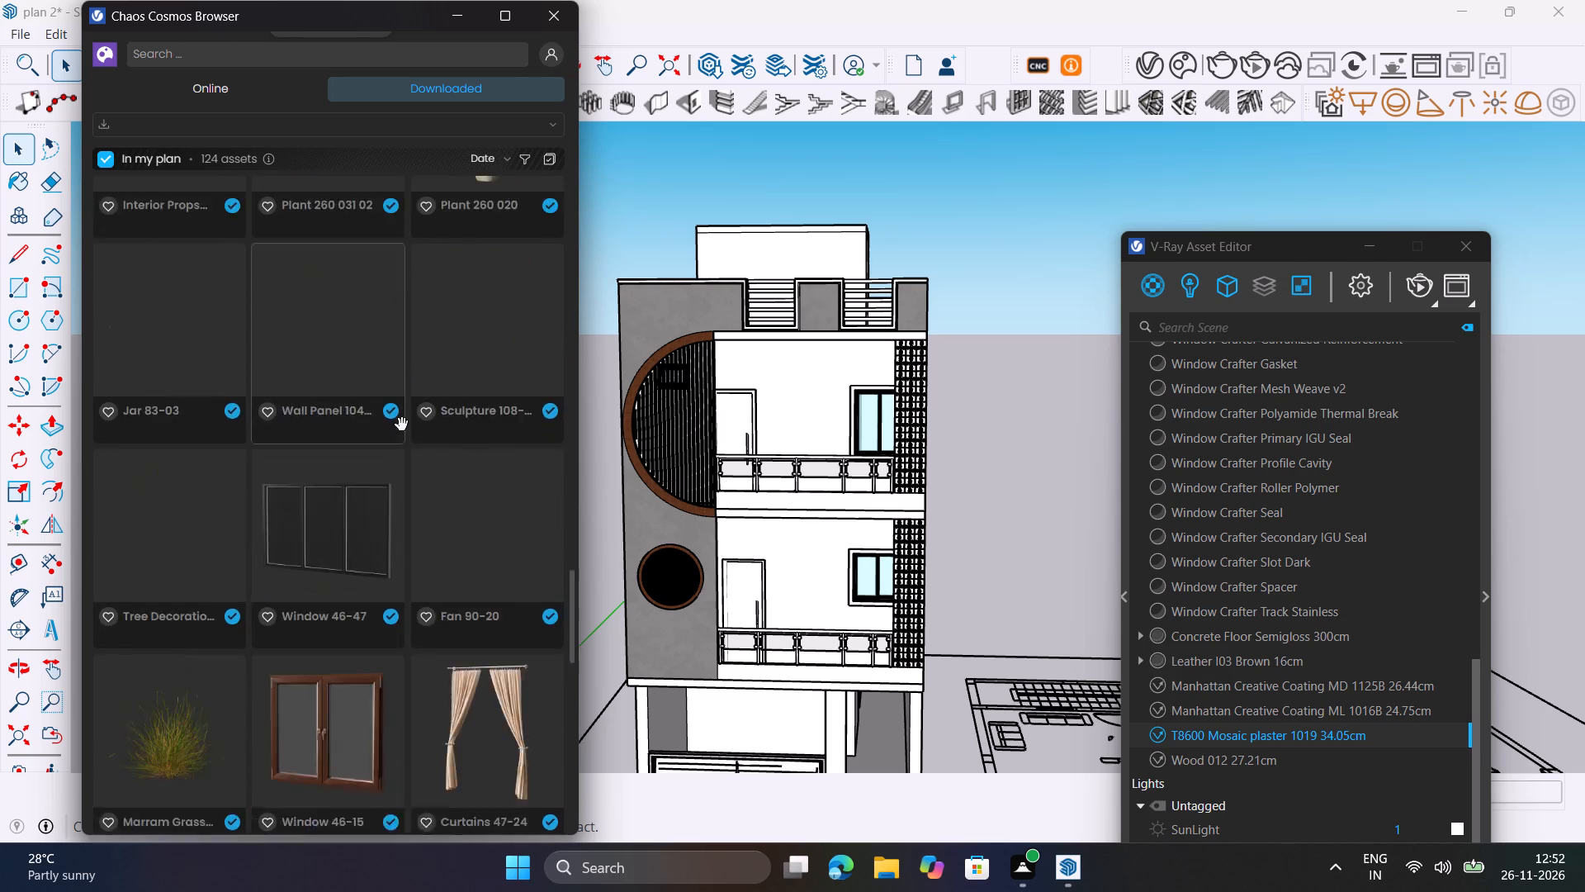
scroll(402, 425, up, 20)
scroll(402, 425, up, 20)
scroll(402, 425, up, 6)
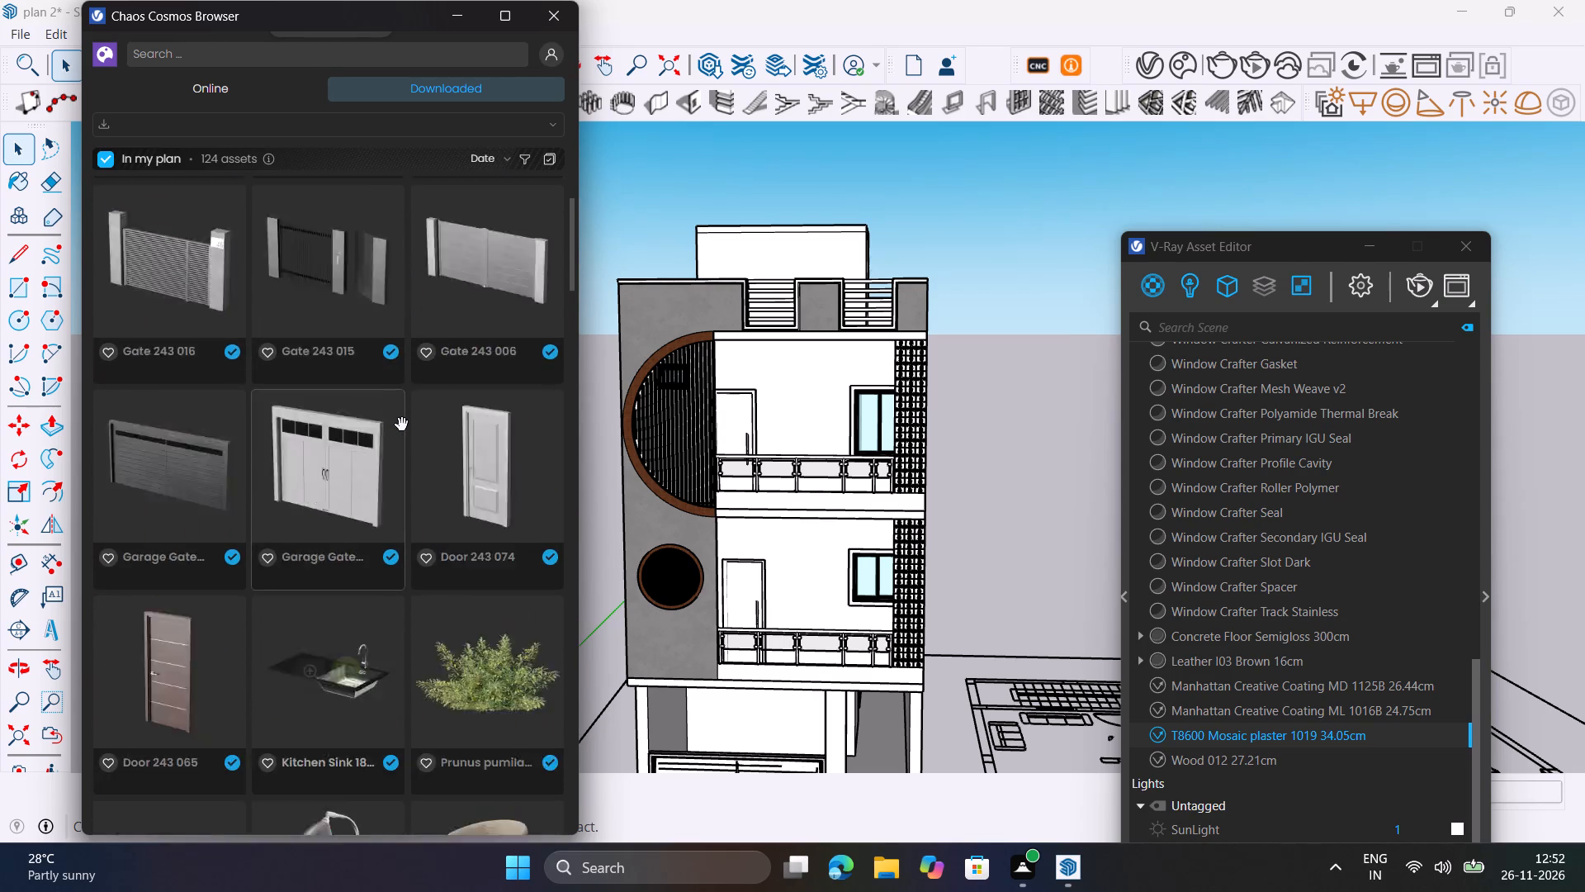
scroll(402, 425, up, 20)
scroll(402, 425, up, 4)
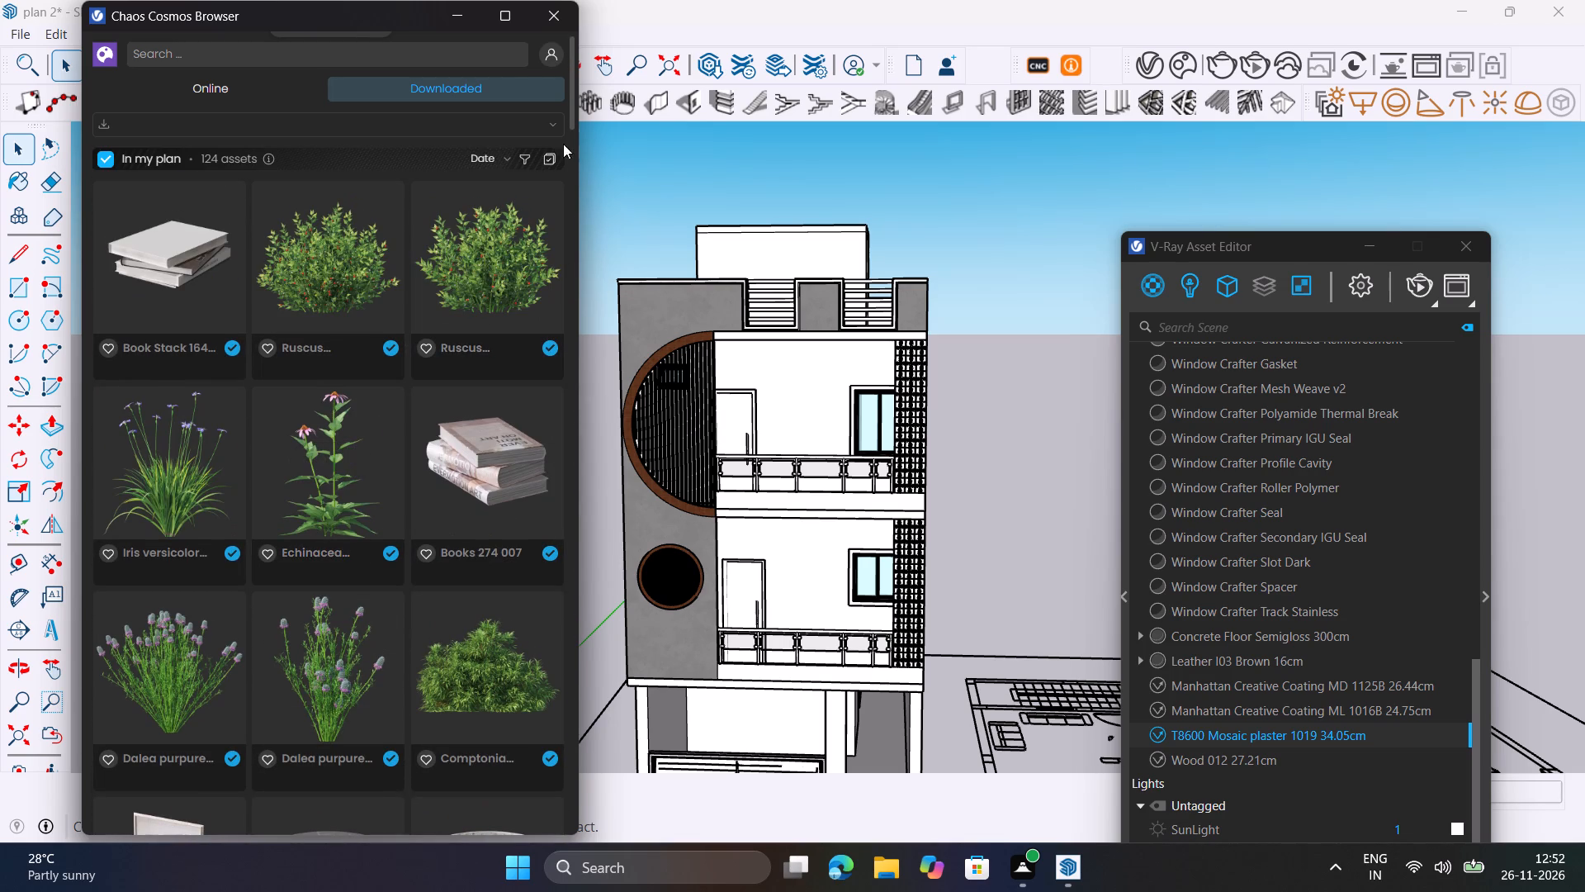
Switch the Chaos Cosmos Browser from downloaded assets to the online 3D Models catalogue.
click(547, 131)
scroll(210, 282, up, 5)
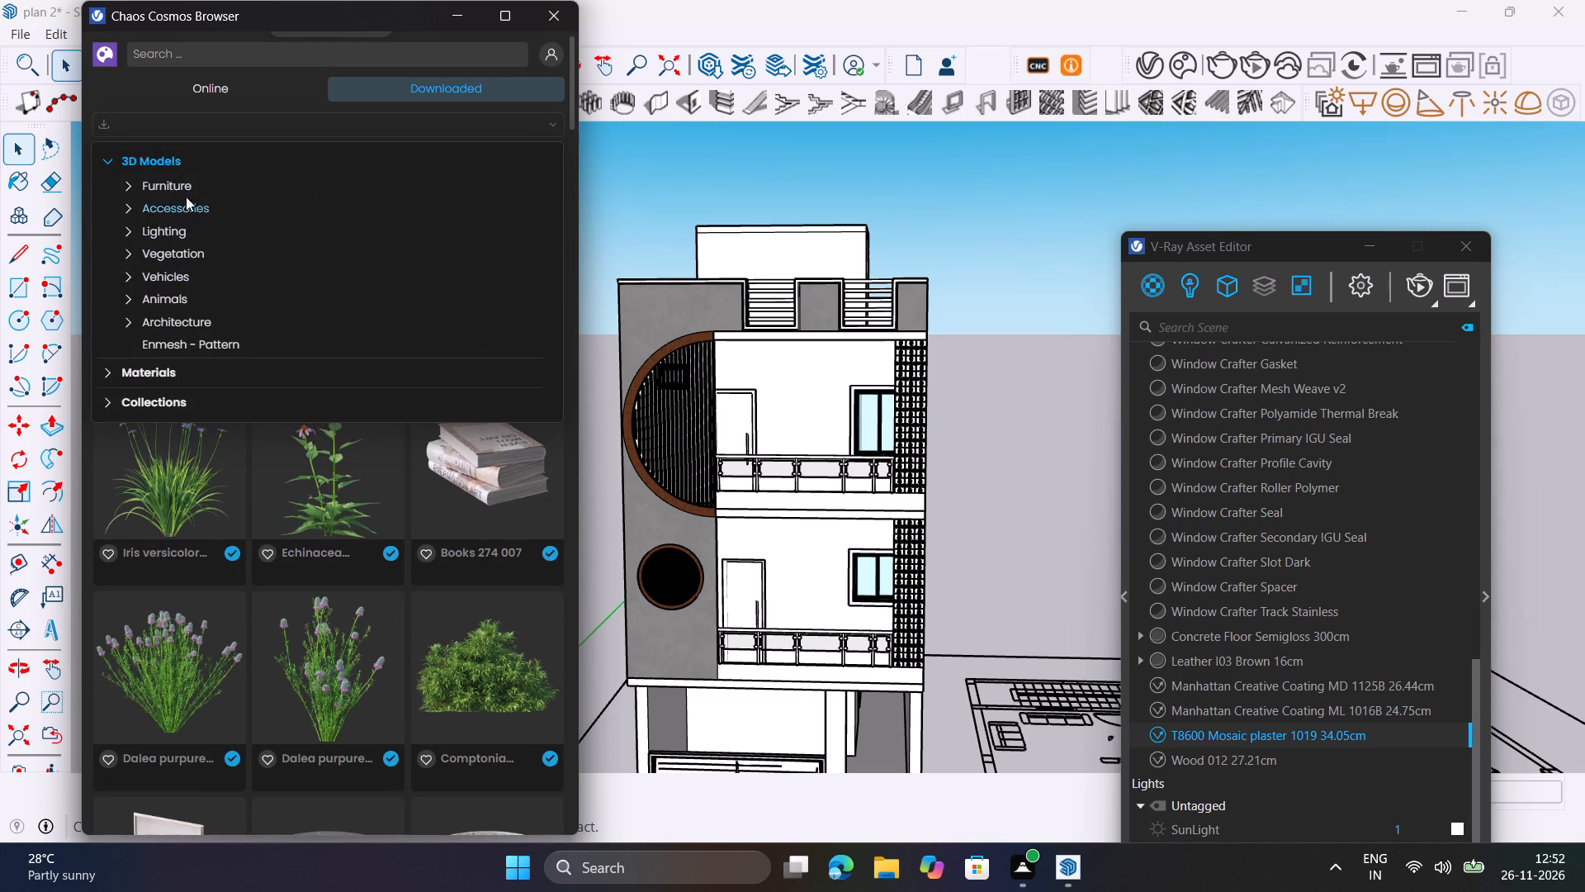
click(201, 157)
click(117, 120)
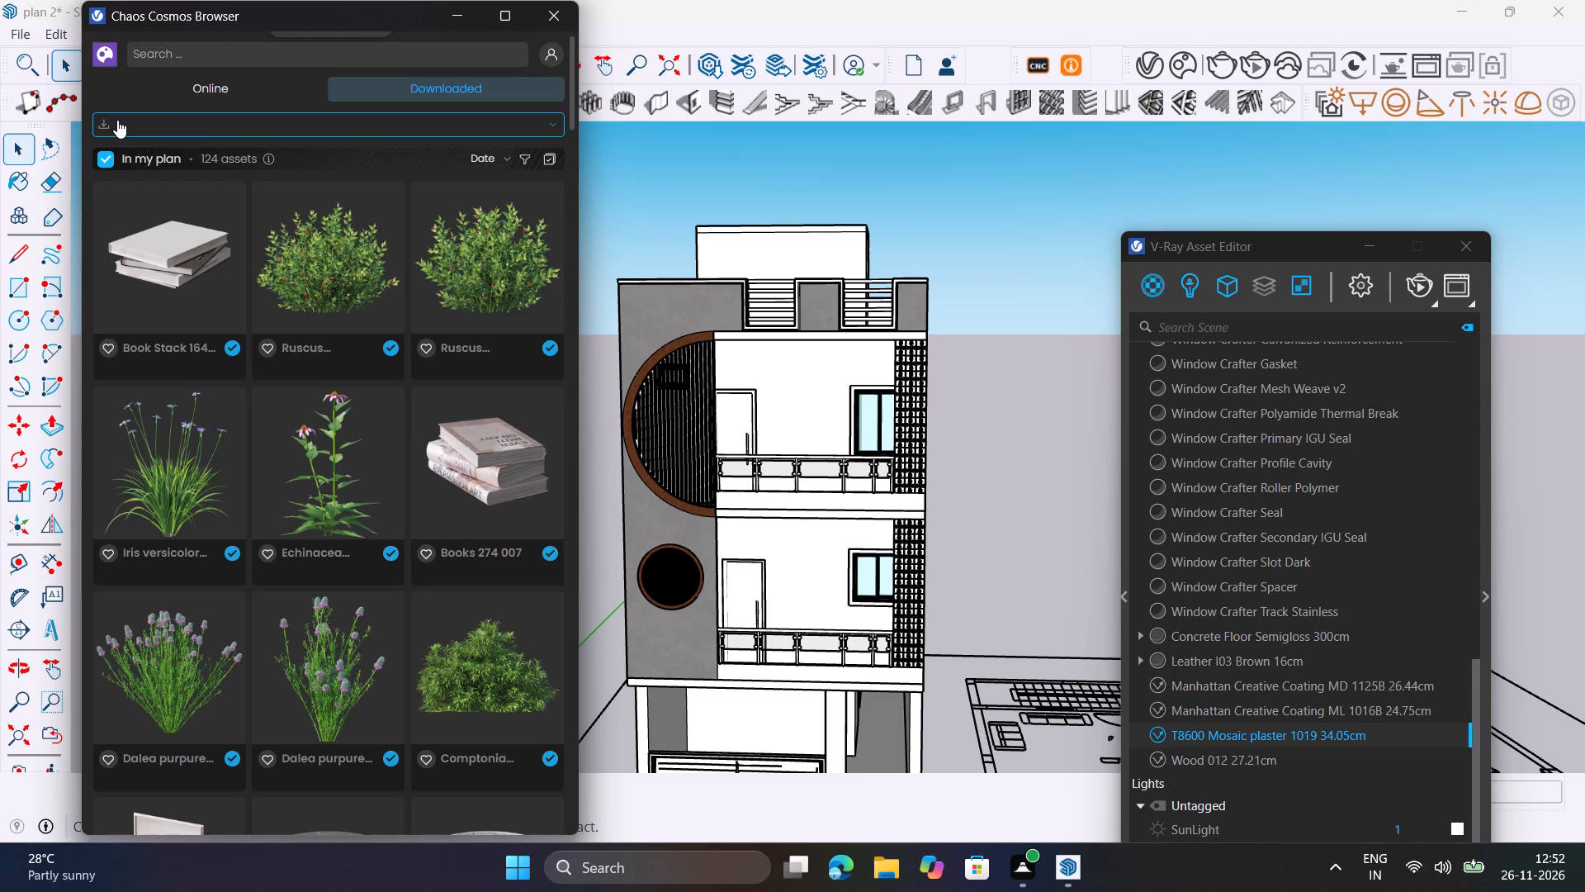
scroll(205, 316, down, 4)
scroll(197, 279, up, 4)
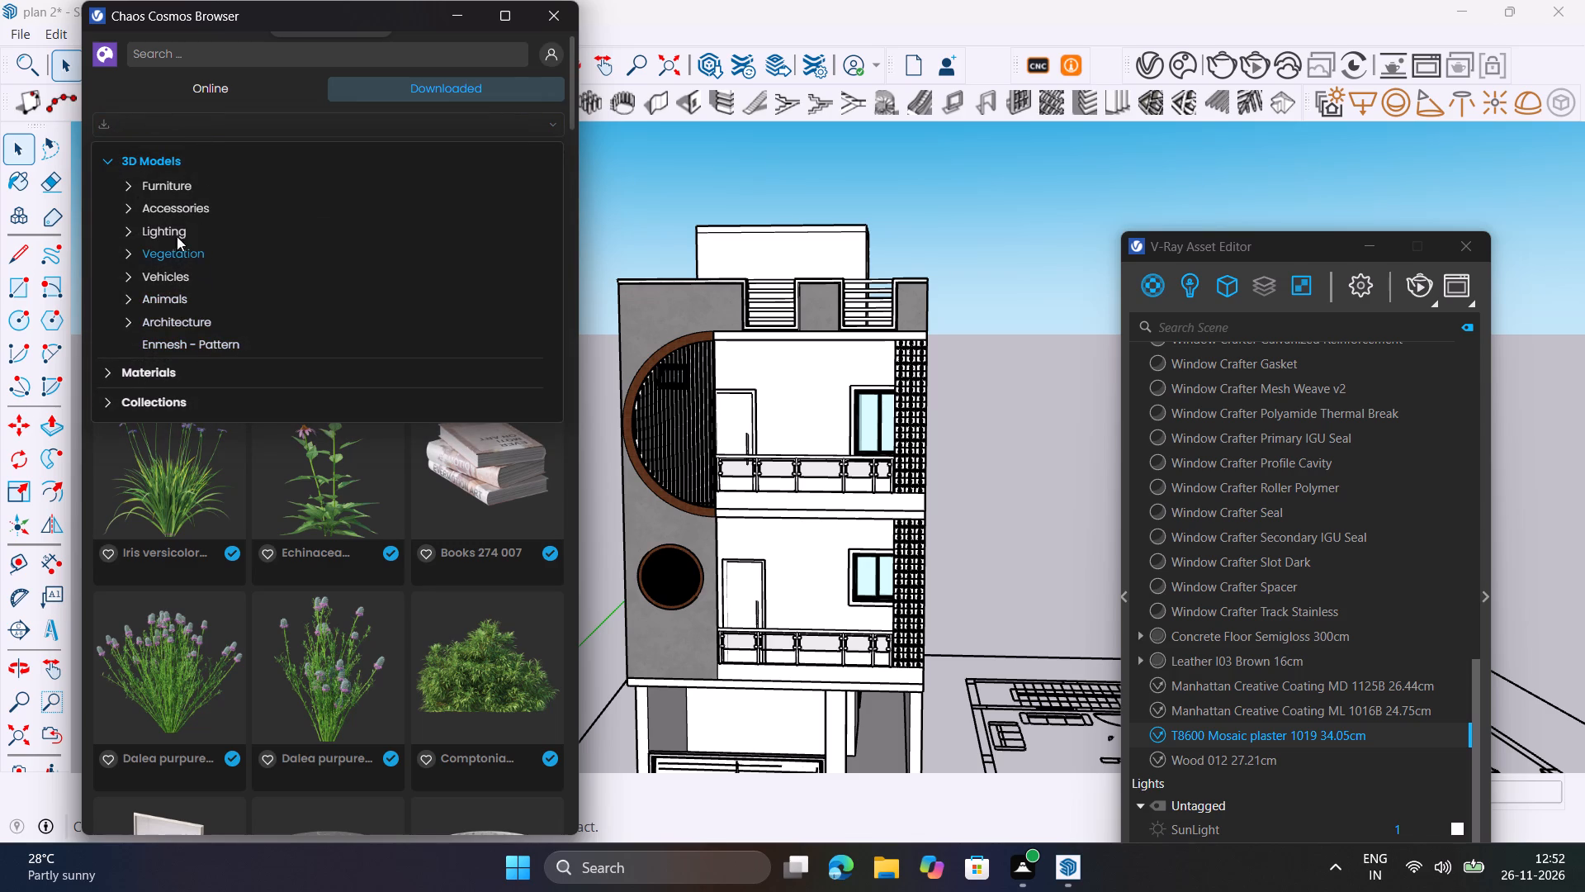
click(108, 155)
click(233, 86)
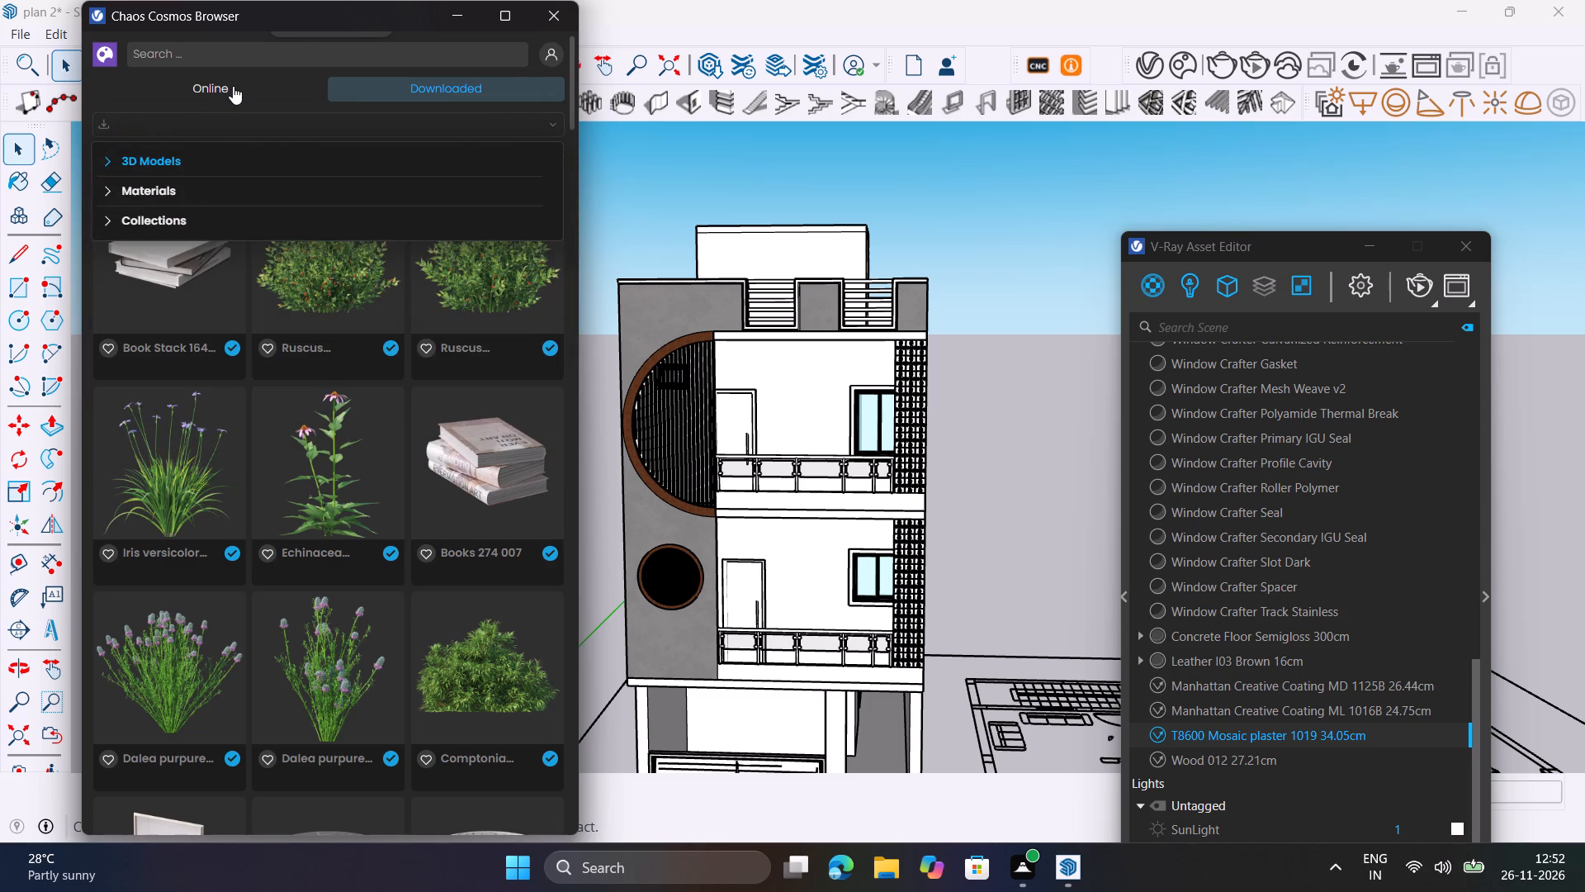
click(227, 88)
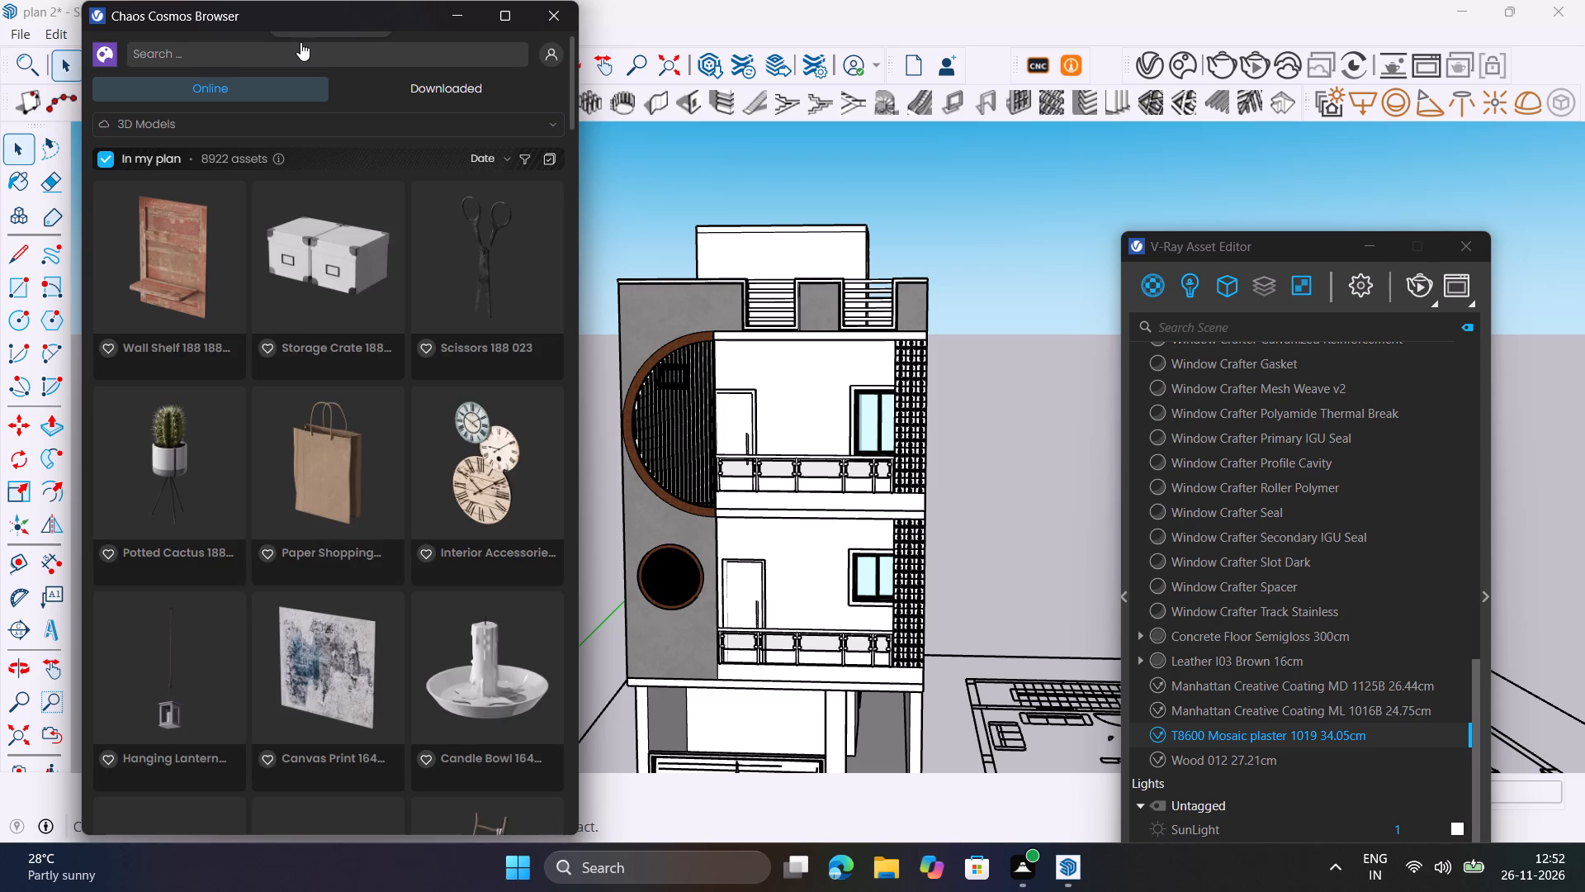
Search Chaos Cosmos for cream and import the downloaded Napura - nsi3013 29.32cm material into the scene.
click(475, 59)
key(c)
text(ream)
key(space)
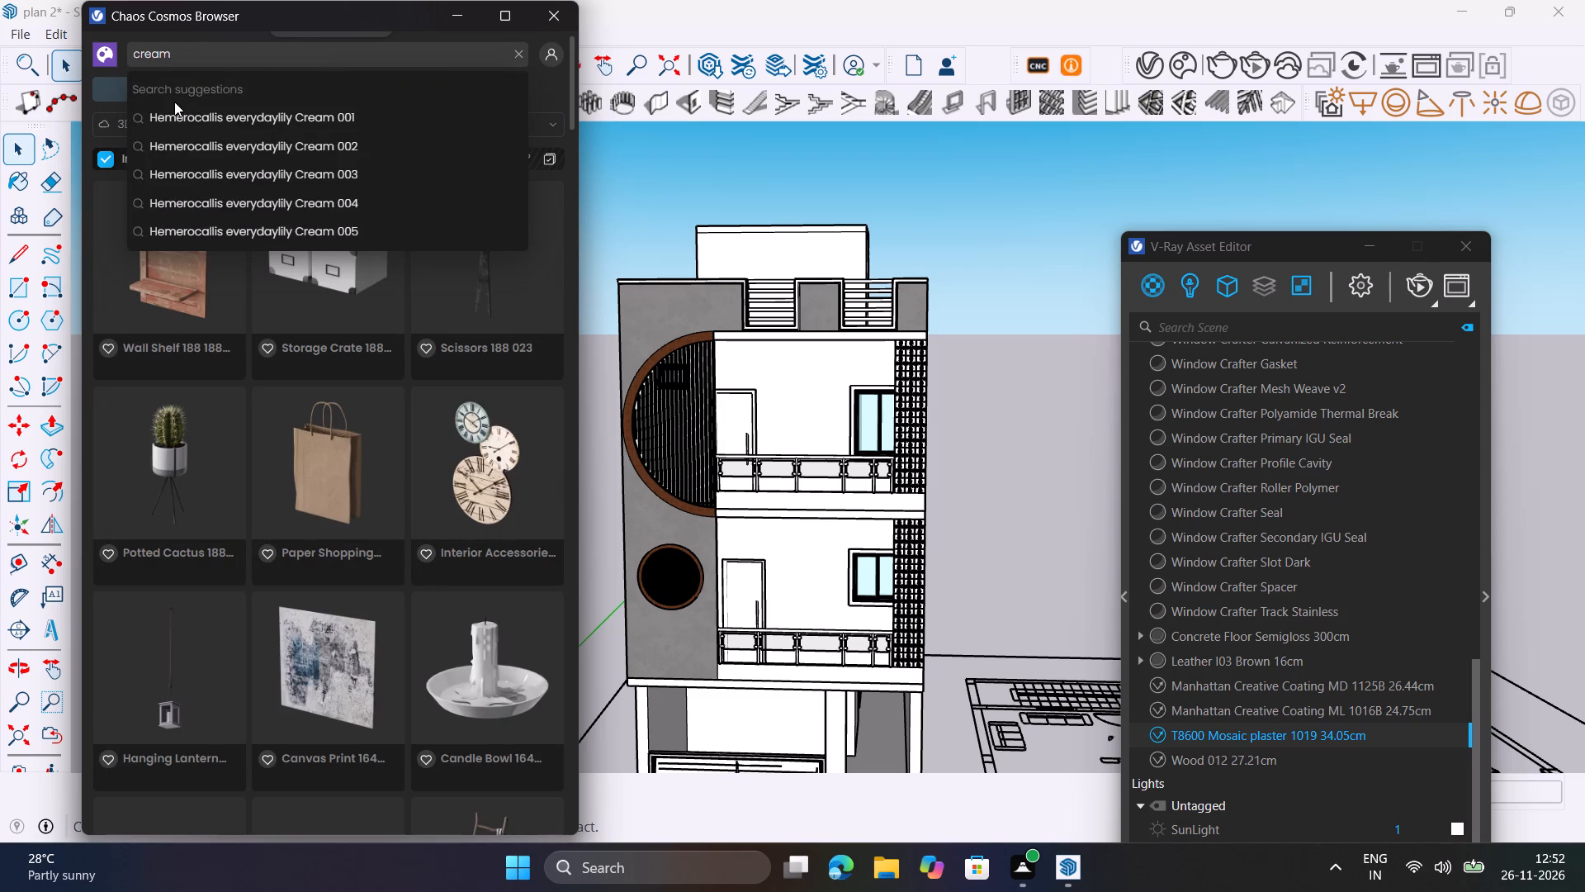
key(Return)
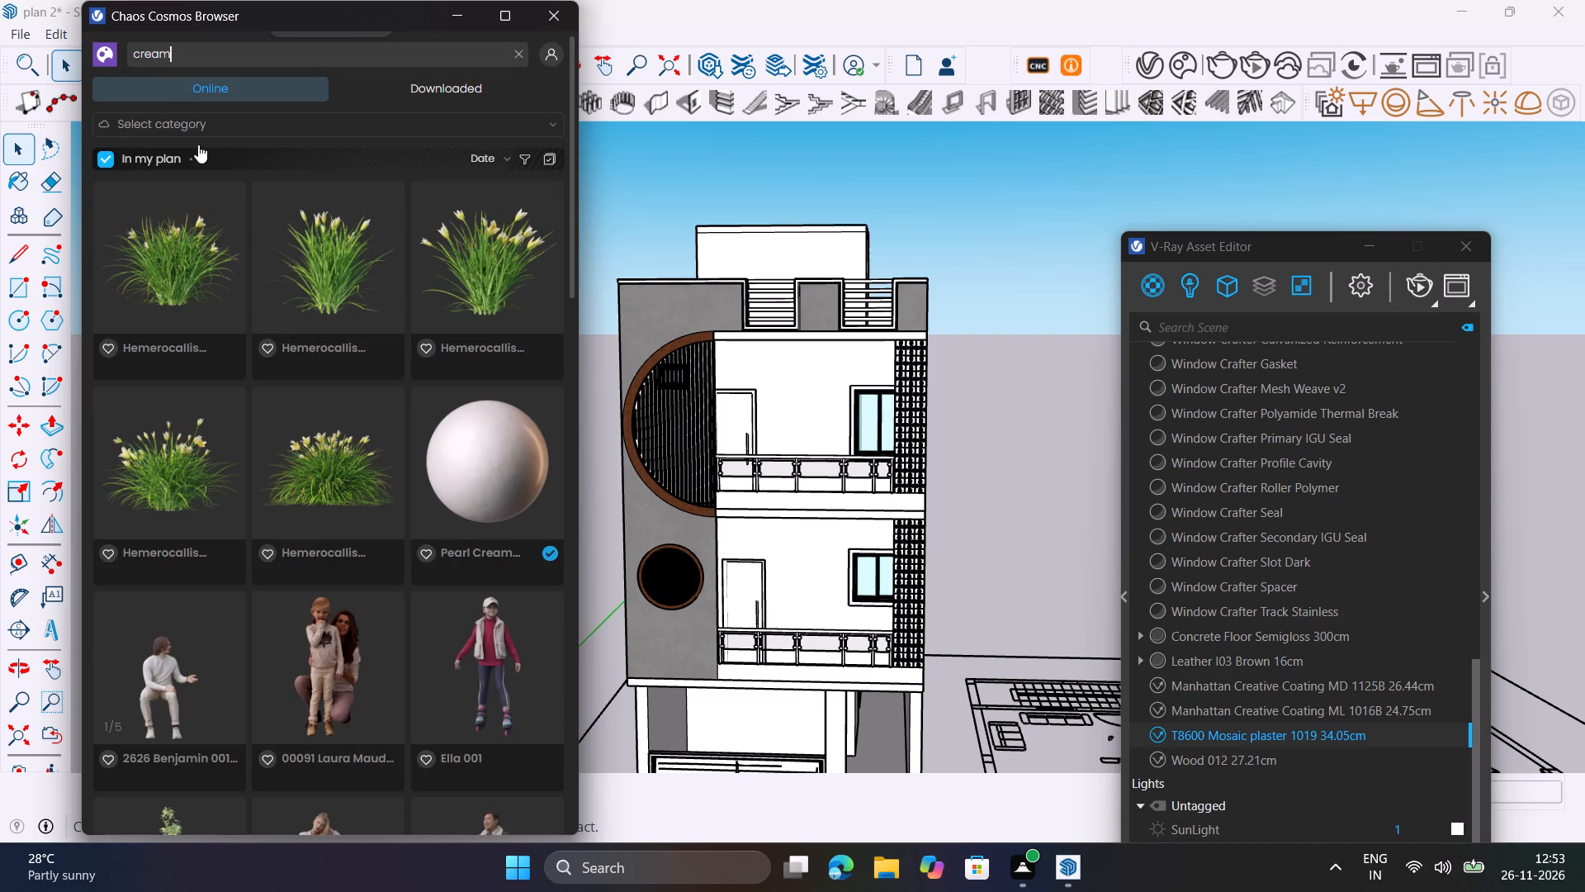
scroll(393, 279, down, 8)
click(439, 88)
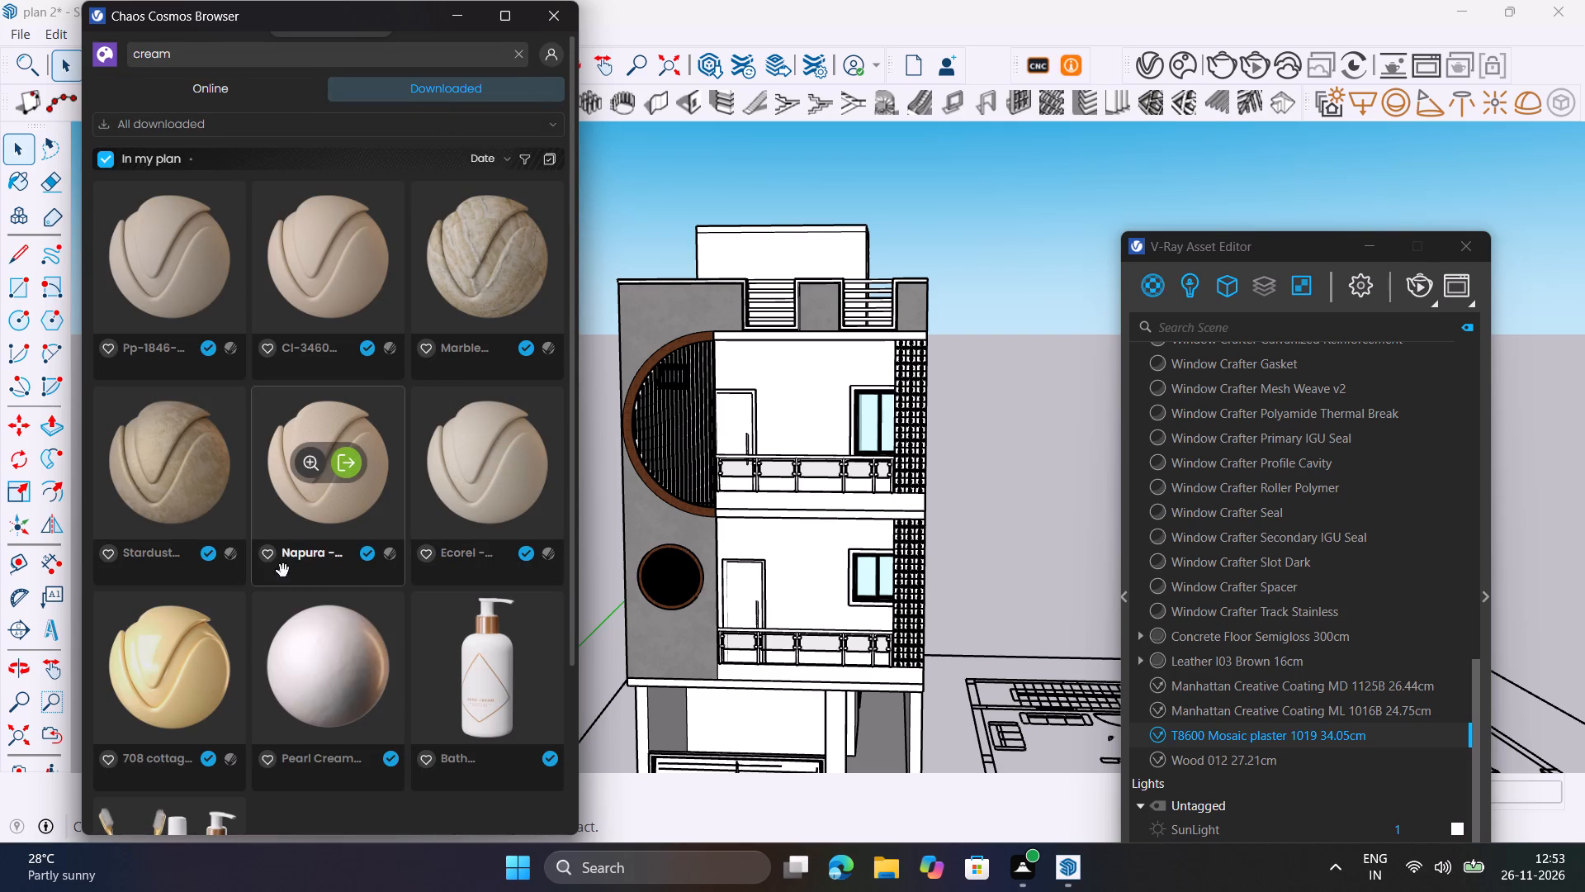
click(342, 465)
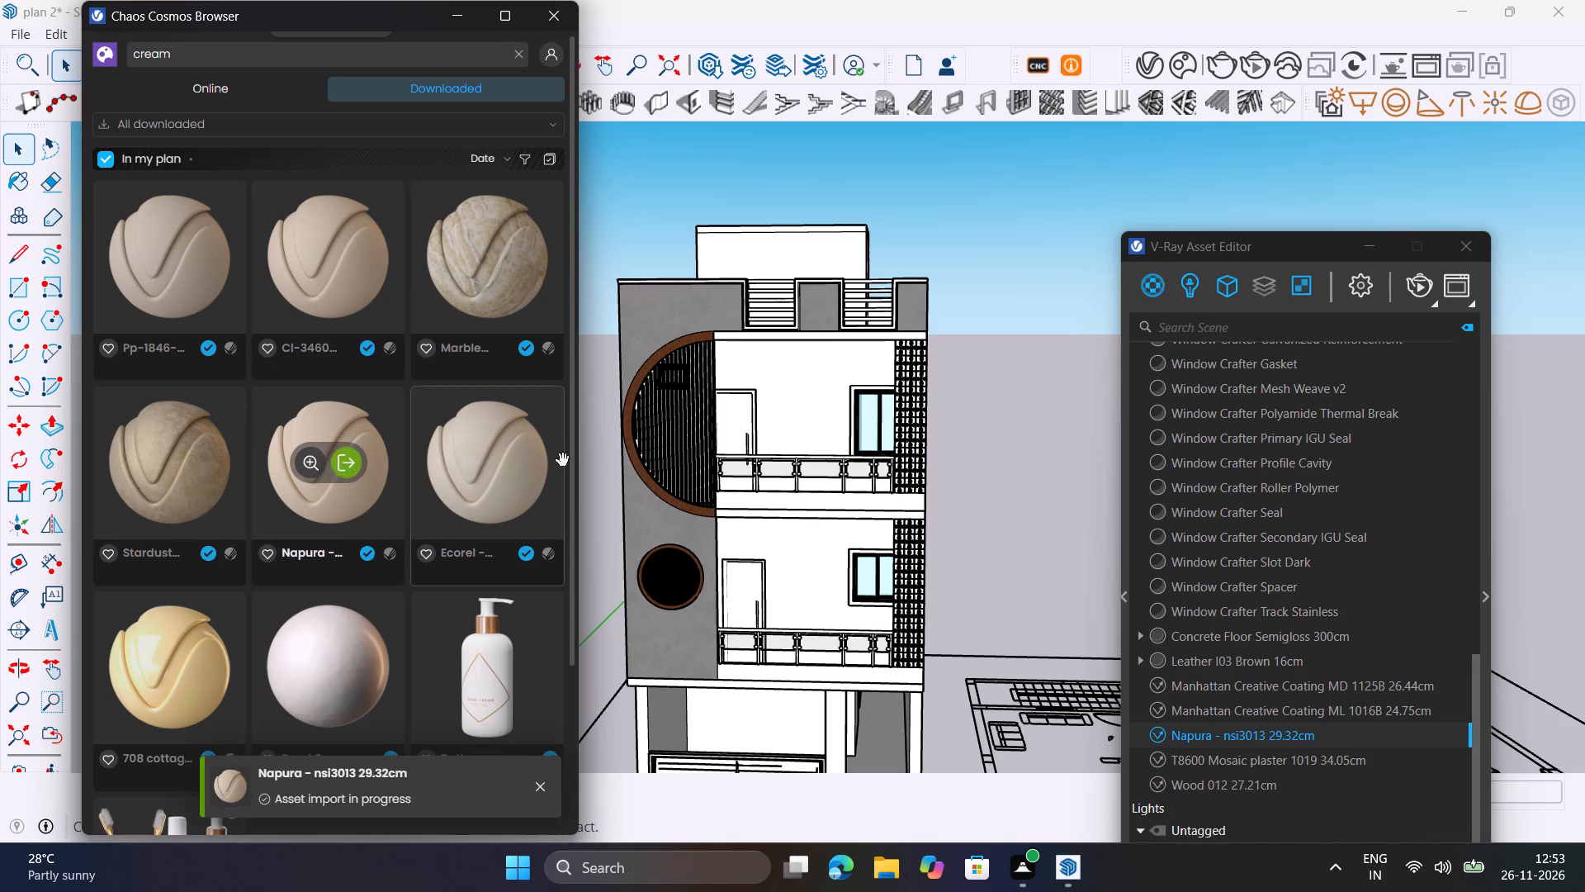
Apply the Napura - nsi3013 material to the front balcony walls of the two upper storeys.
click(827, 413)
double_click(827, 413)
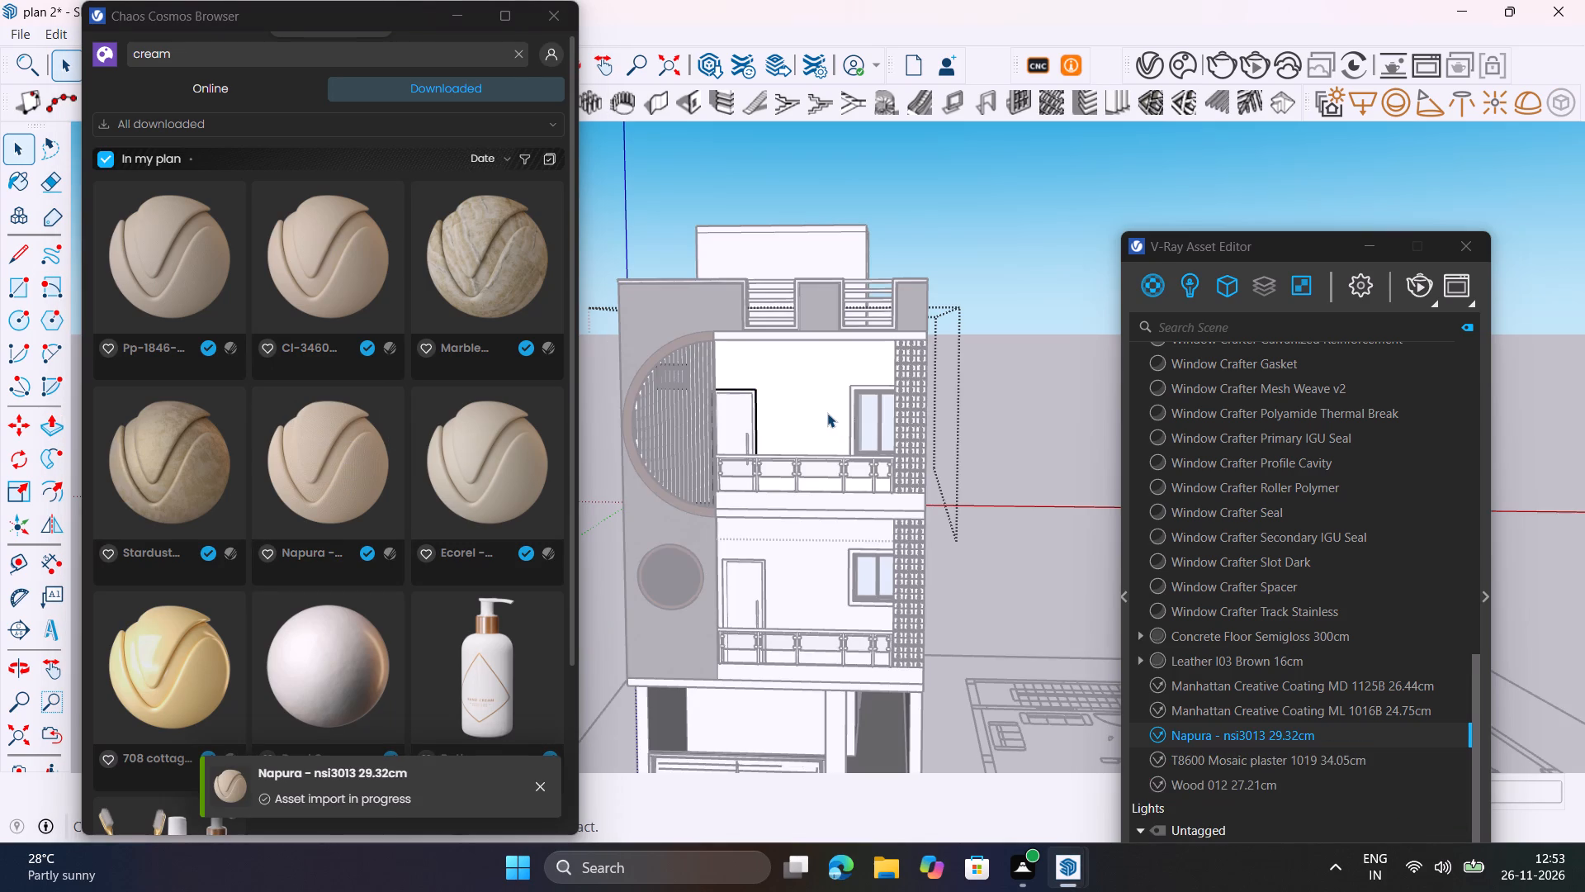
click(823, 406)
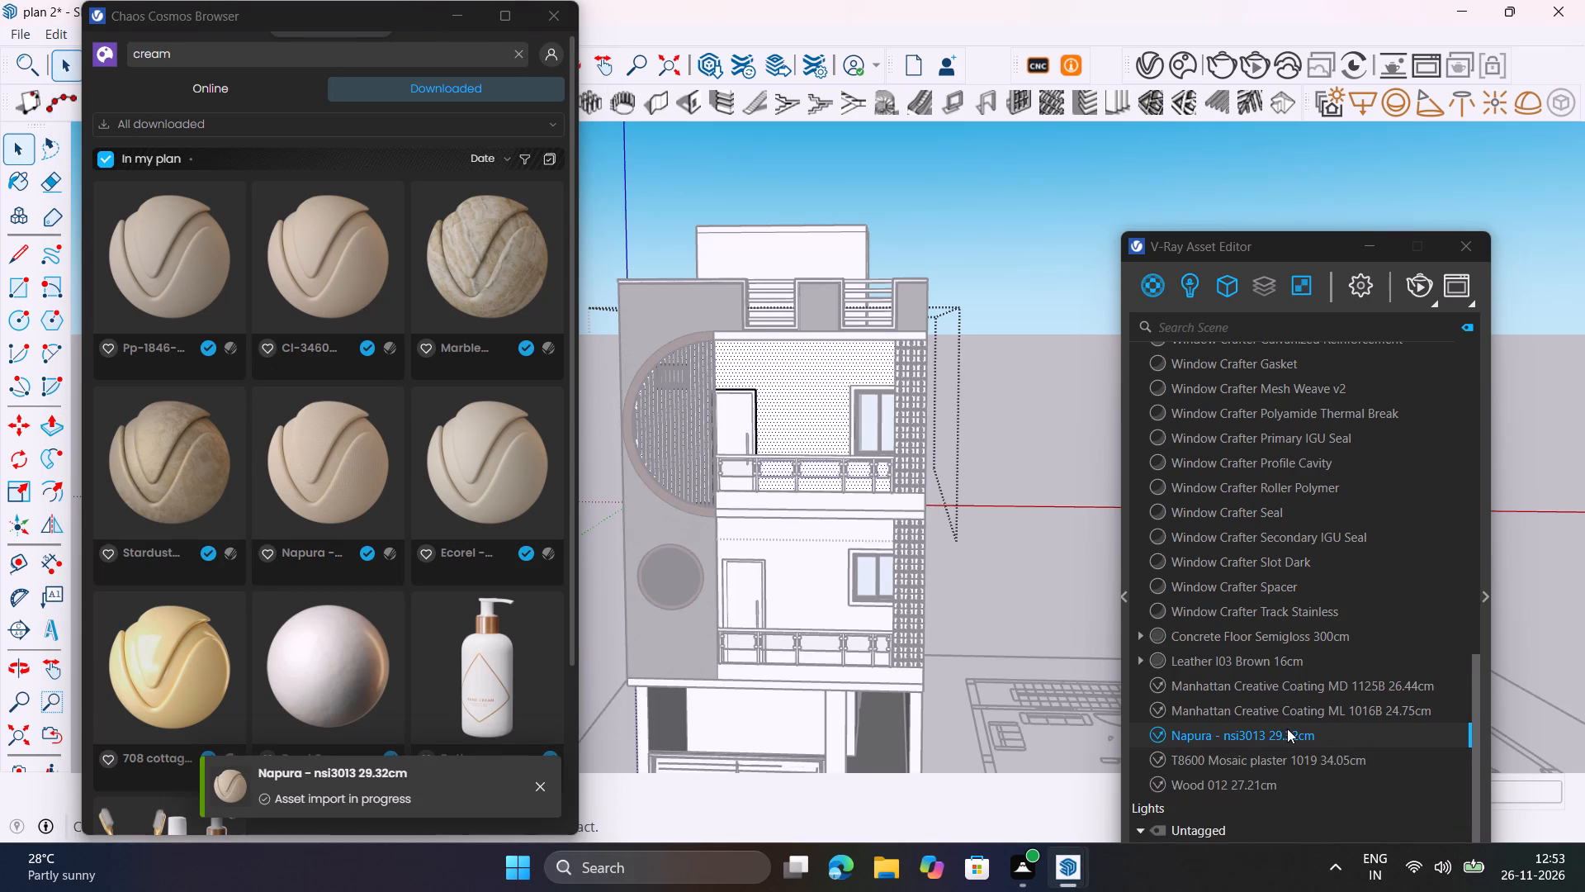
right_click(1288, 730)
click(1366, 498)
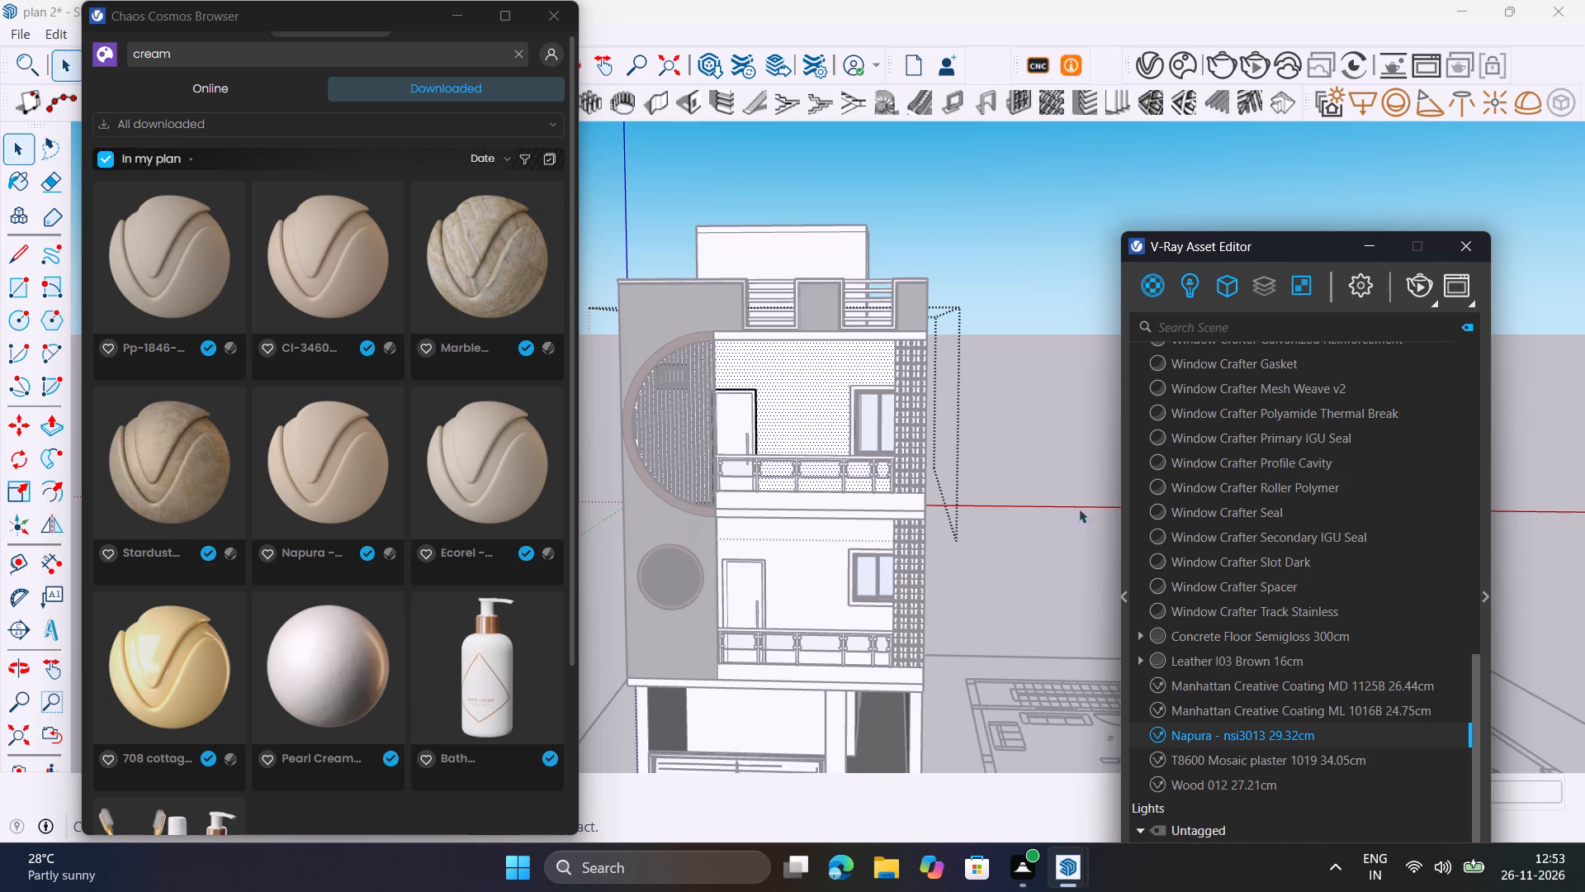
double_click(819, 575)
click(820, 575)
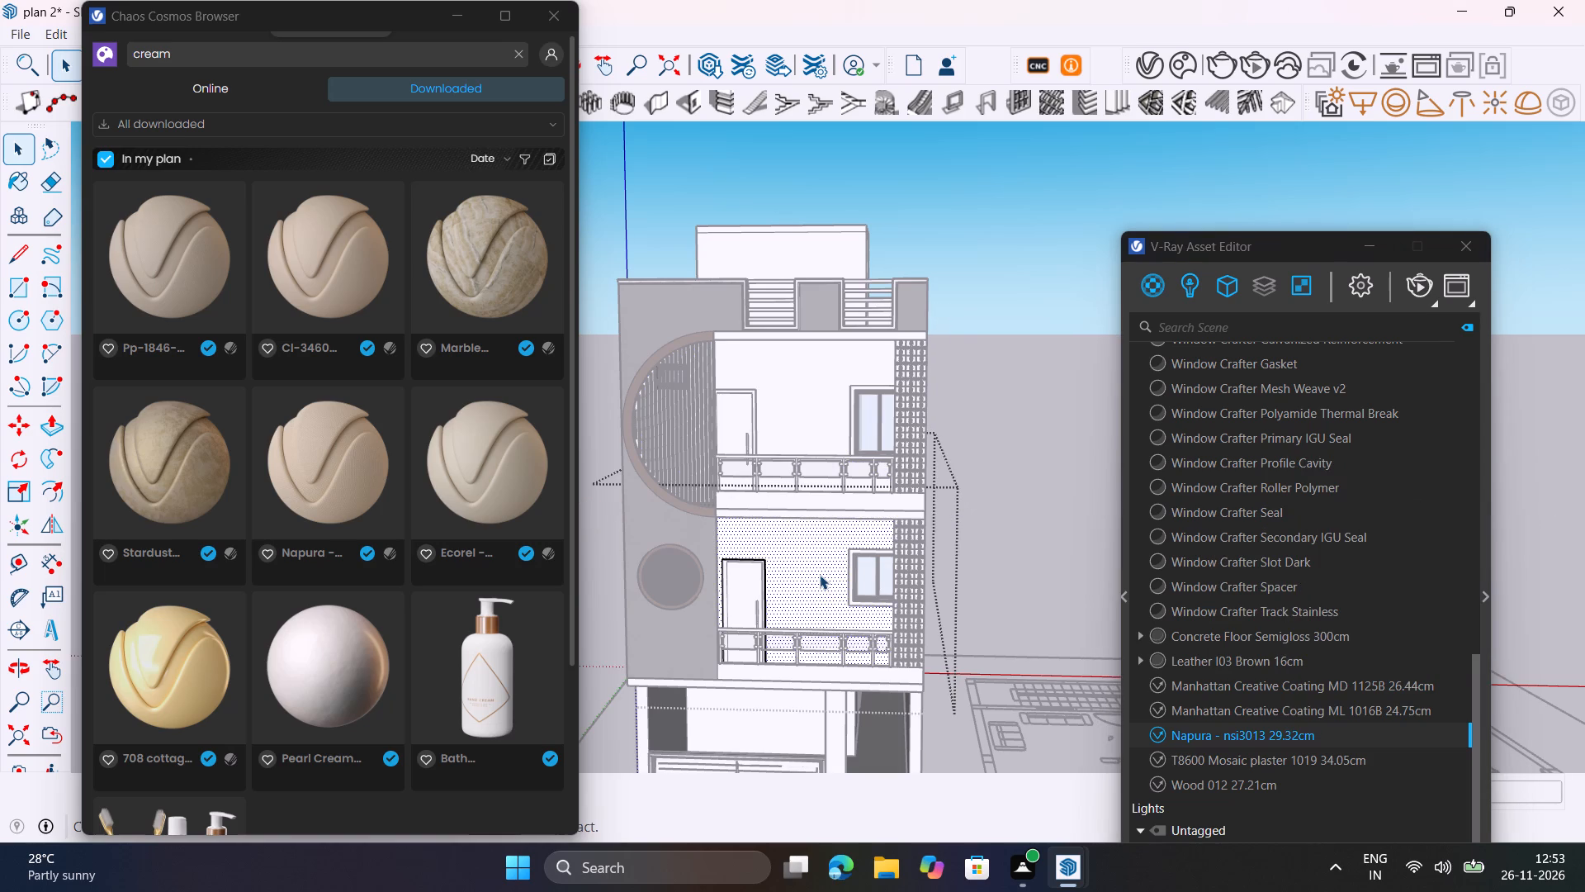
right_click(1263, 733)
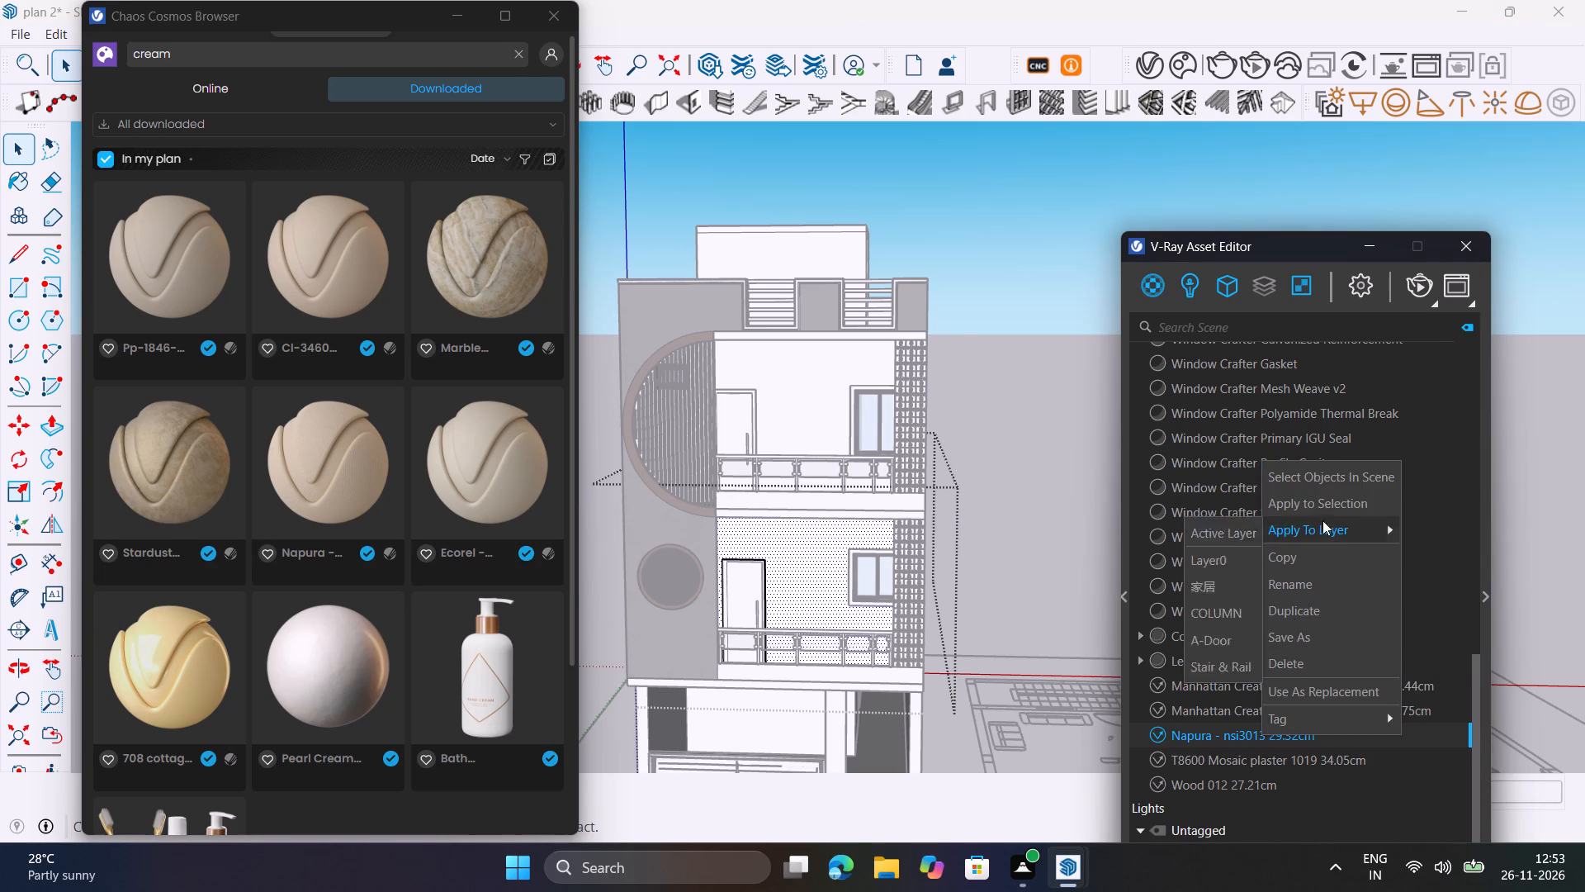
click(1316, 511)
Apply the Napura - nsi3013 material to the rooftop room's front wall and its roof slab's front edge.
double_click(792, 246)
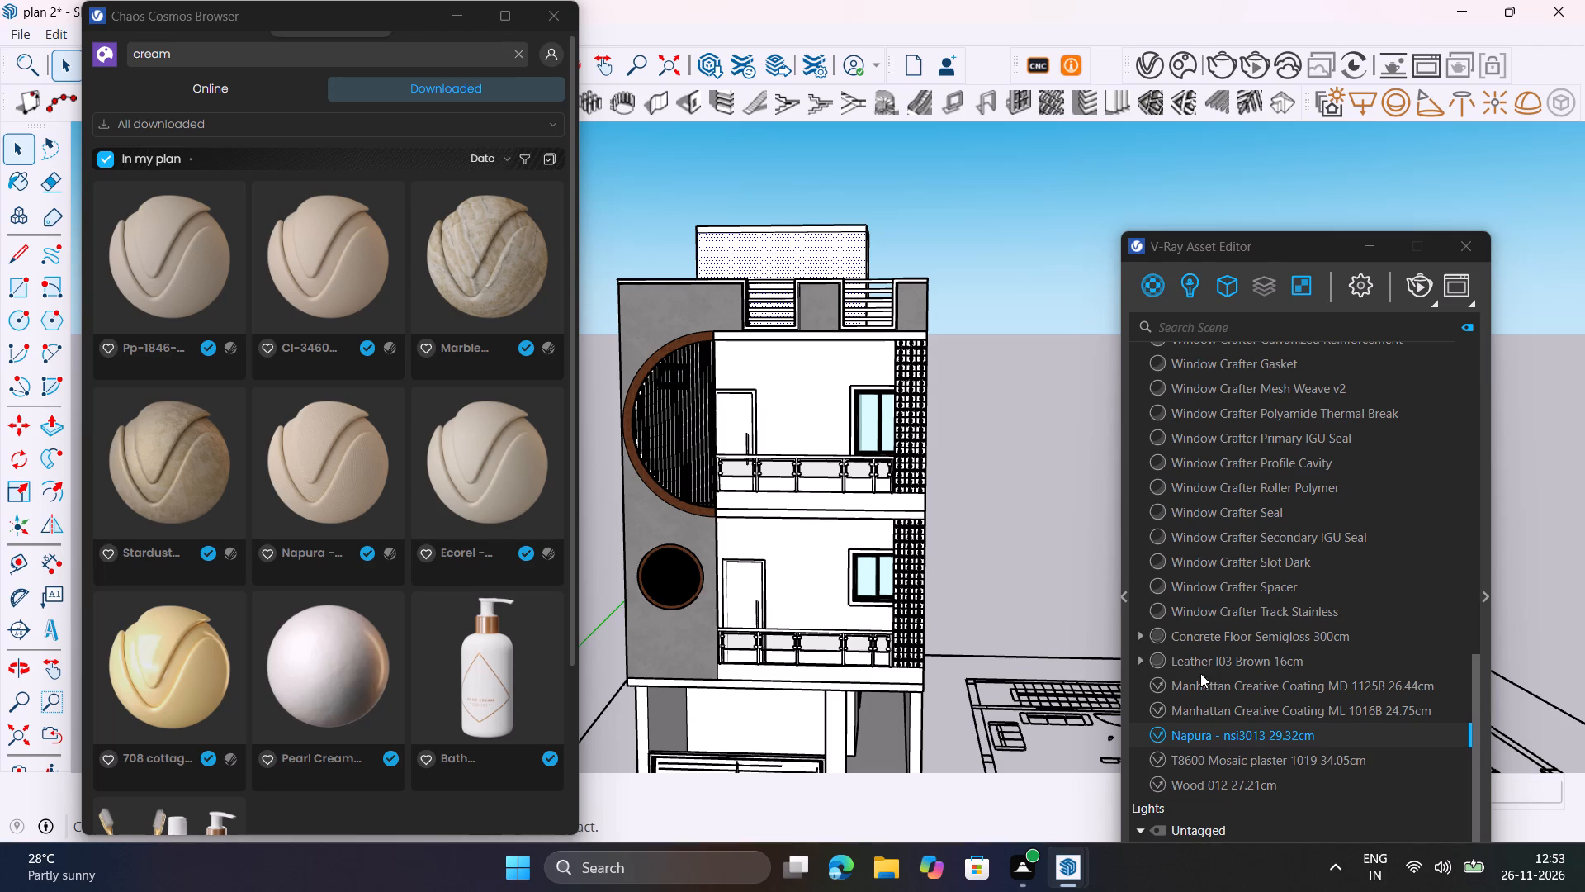
right_click(1247, 733)
click(1278, 510)
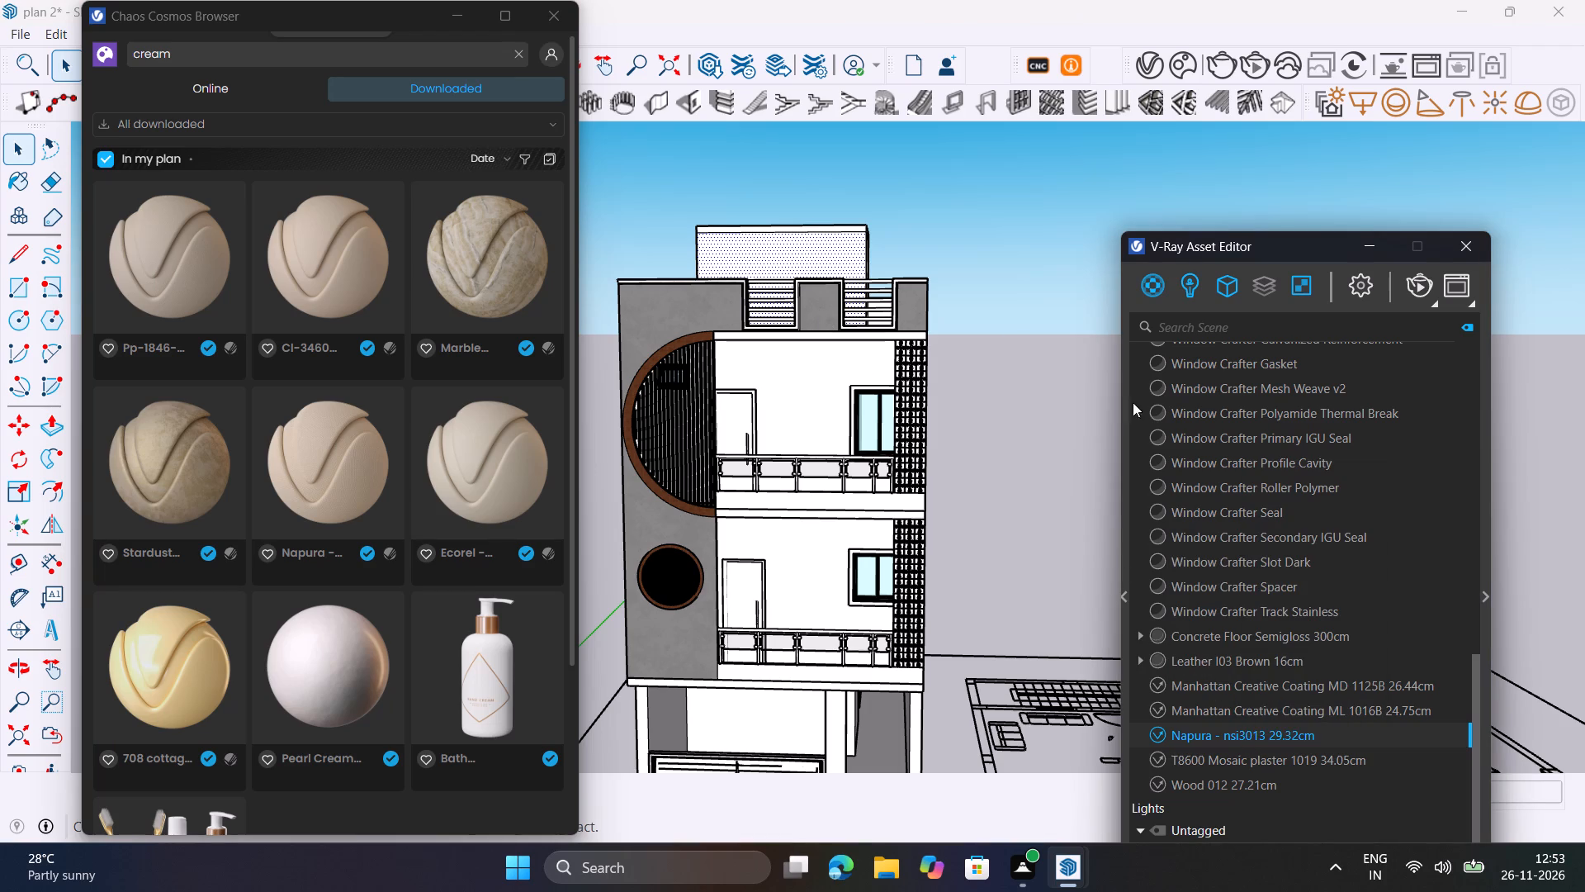
scroll(847, 222, up, 8)
click(870, 242)
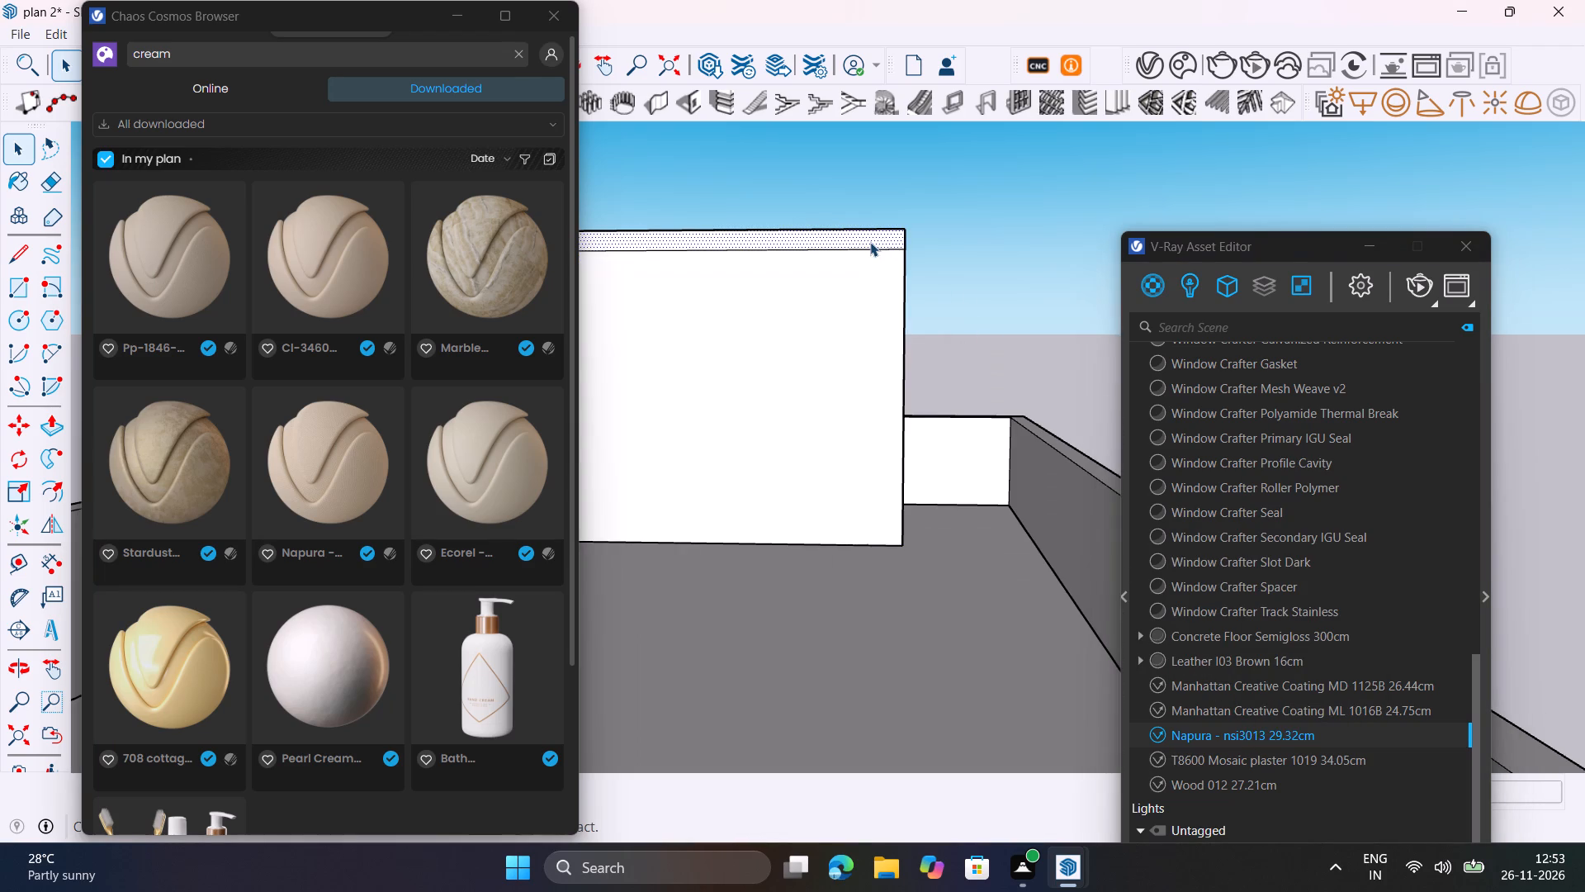
right_click(1232, 737)
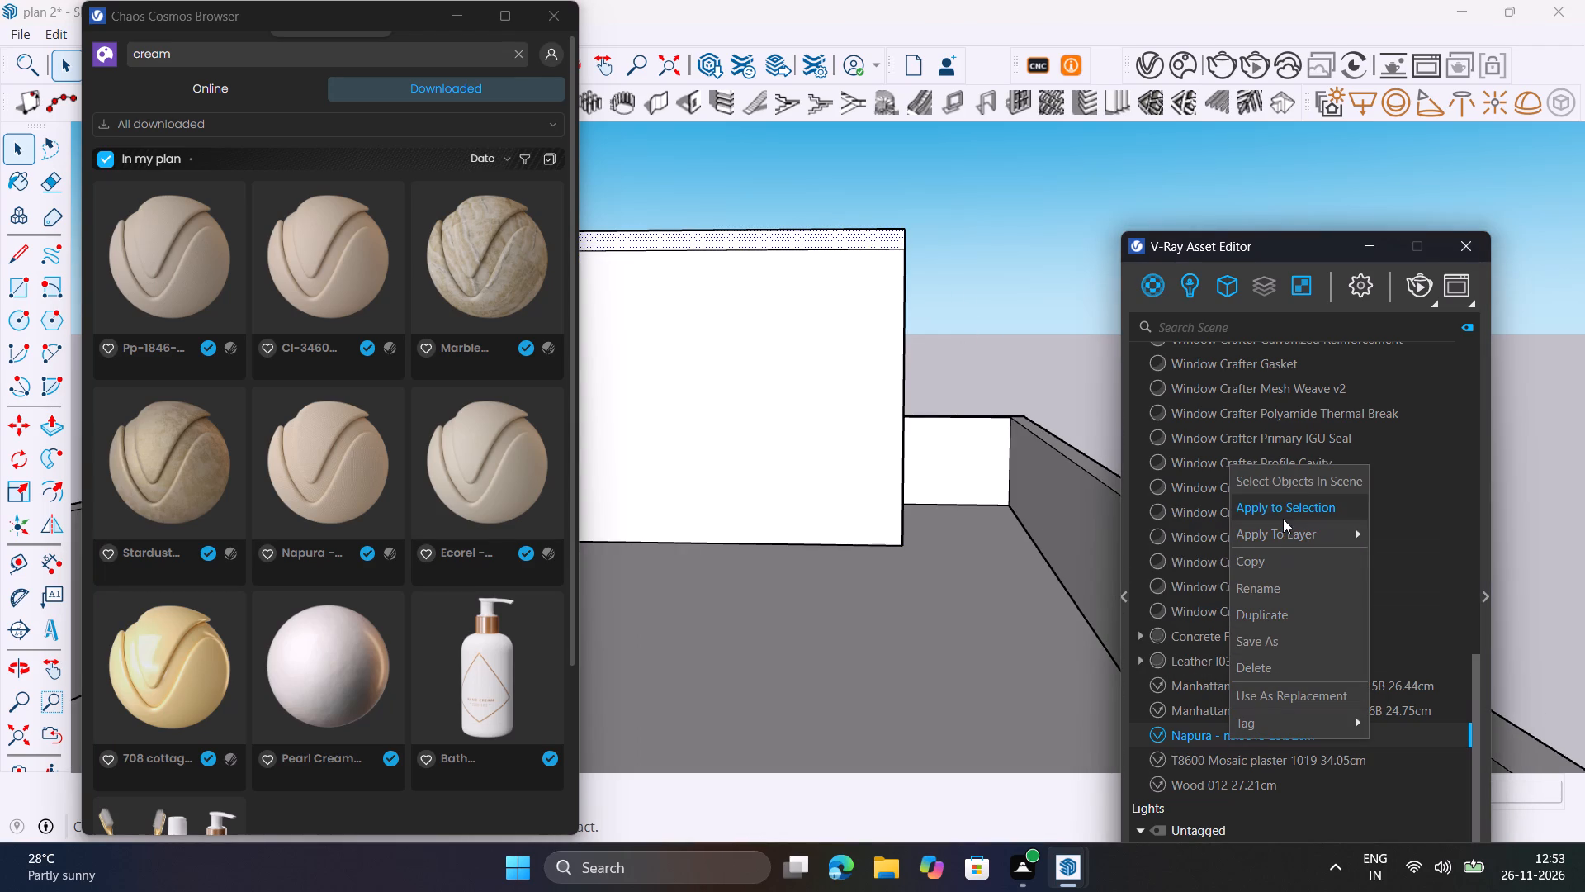
click(1283, 504)
Apply the Napura - nsi3013 material to the top face of the rooftop room's roof slab.
middle_drag(893, 453, 891, 702)
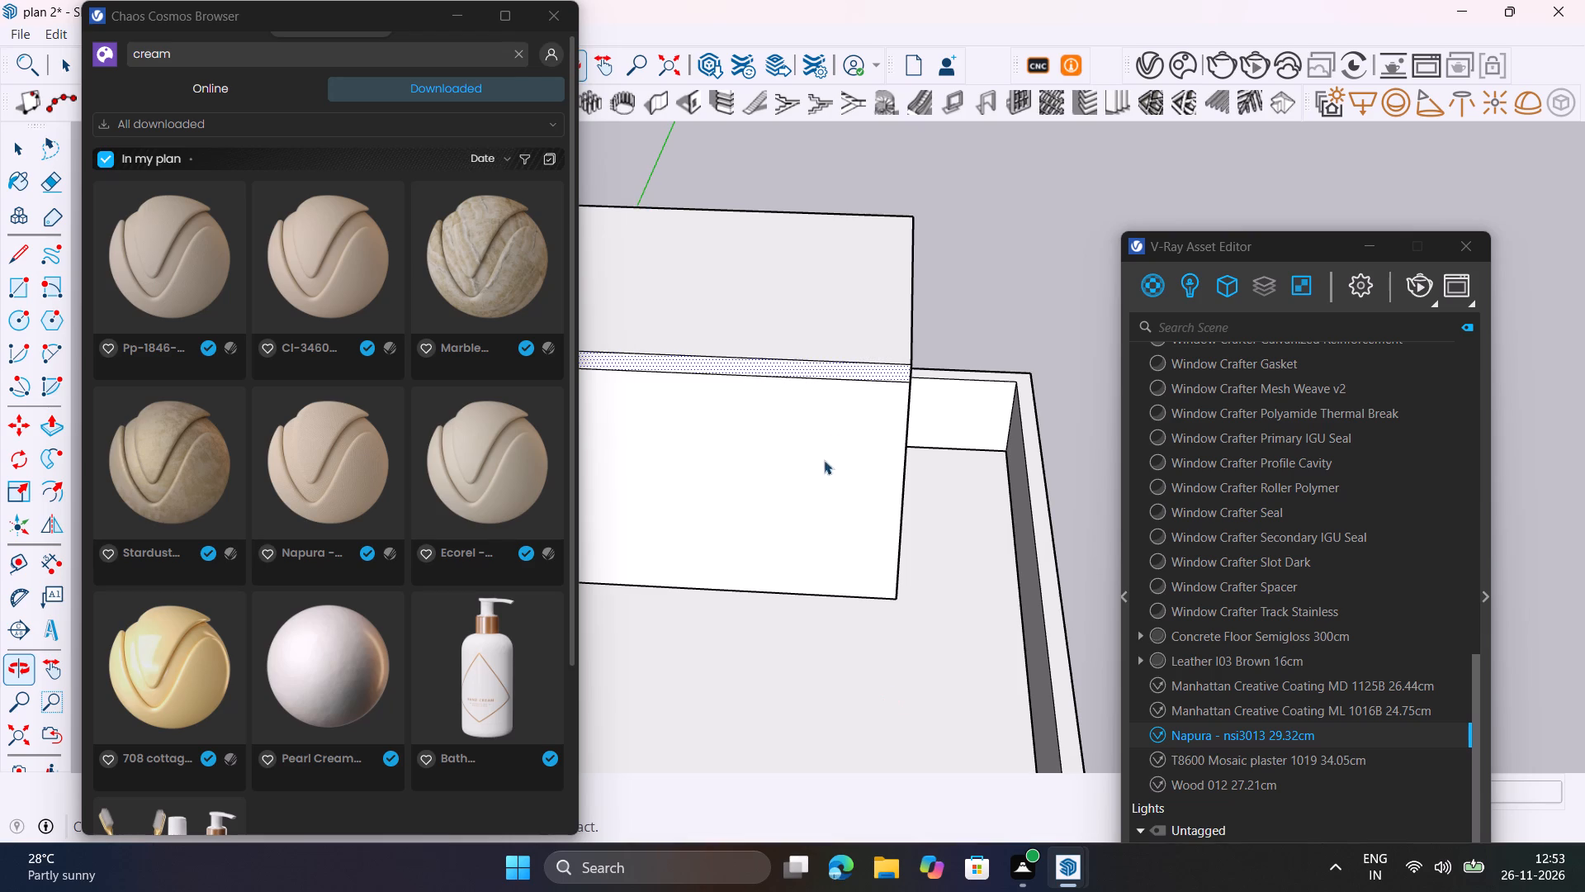
click(863, 327)
middle_drag(915, 384, 665, 408)
scroll(660, 407, up, 1)
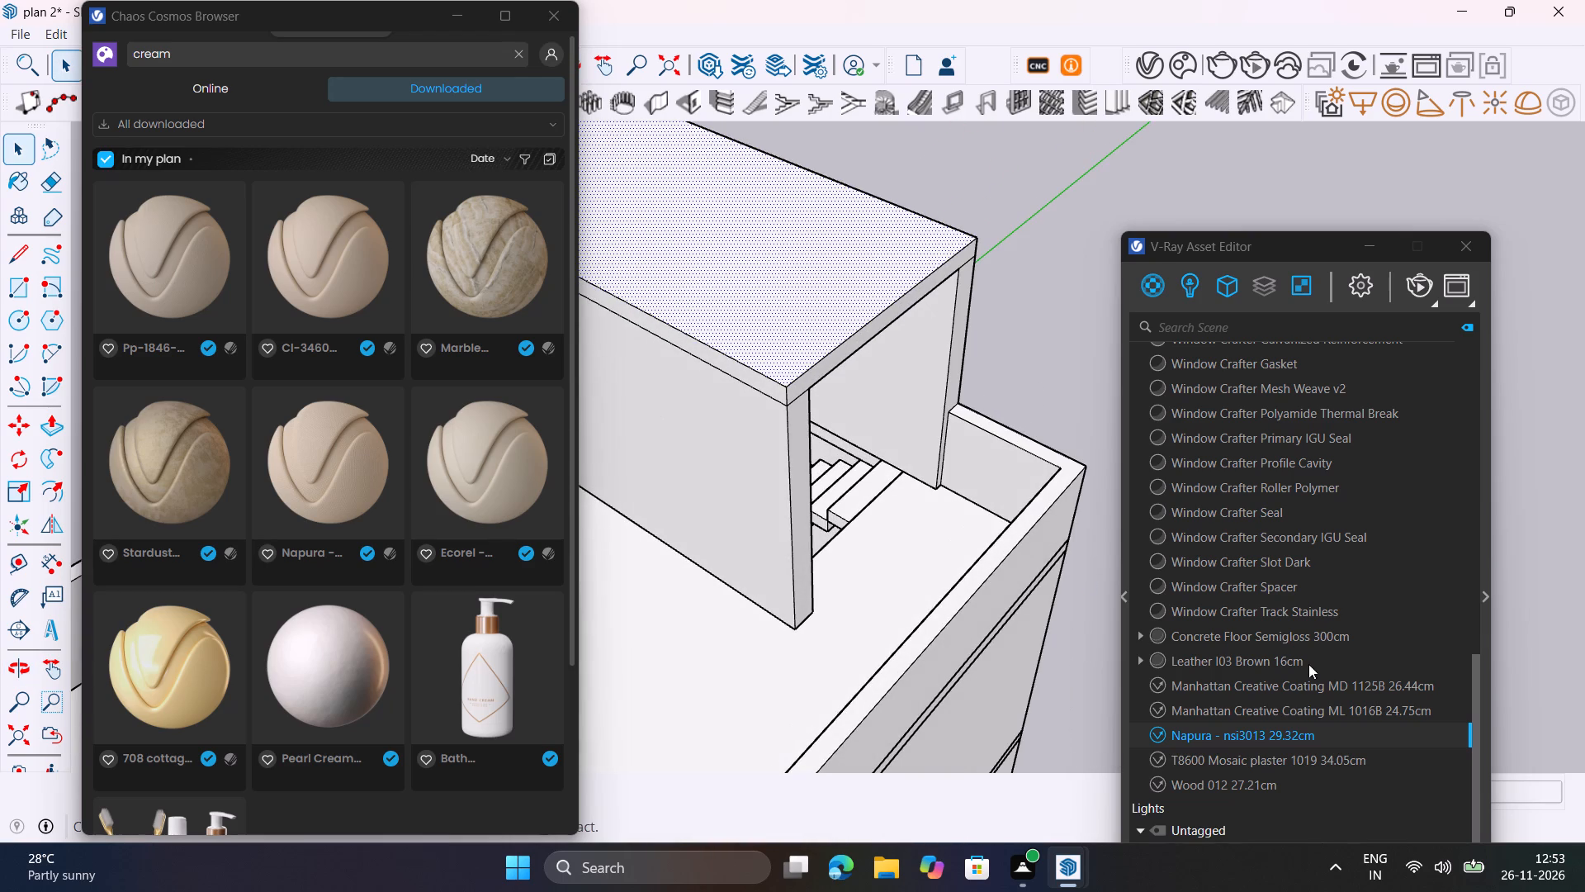
right_click(1345, 734)
click(1409, 508)
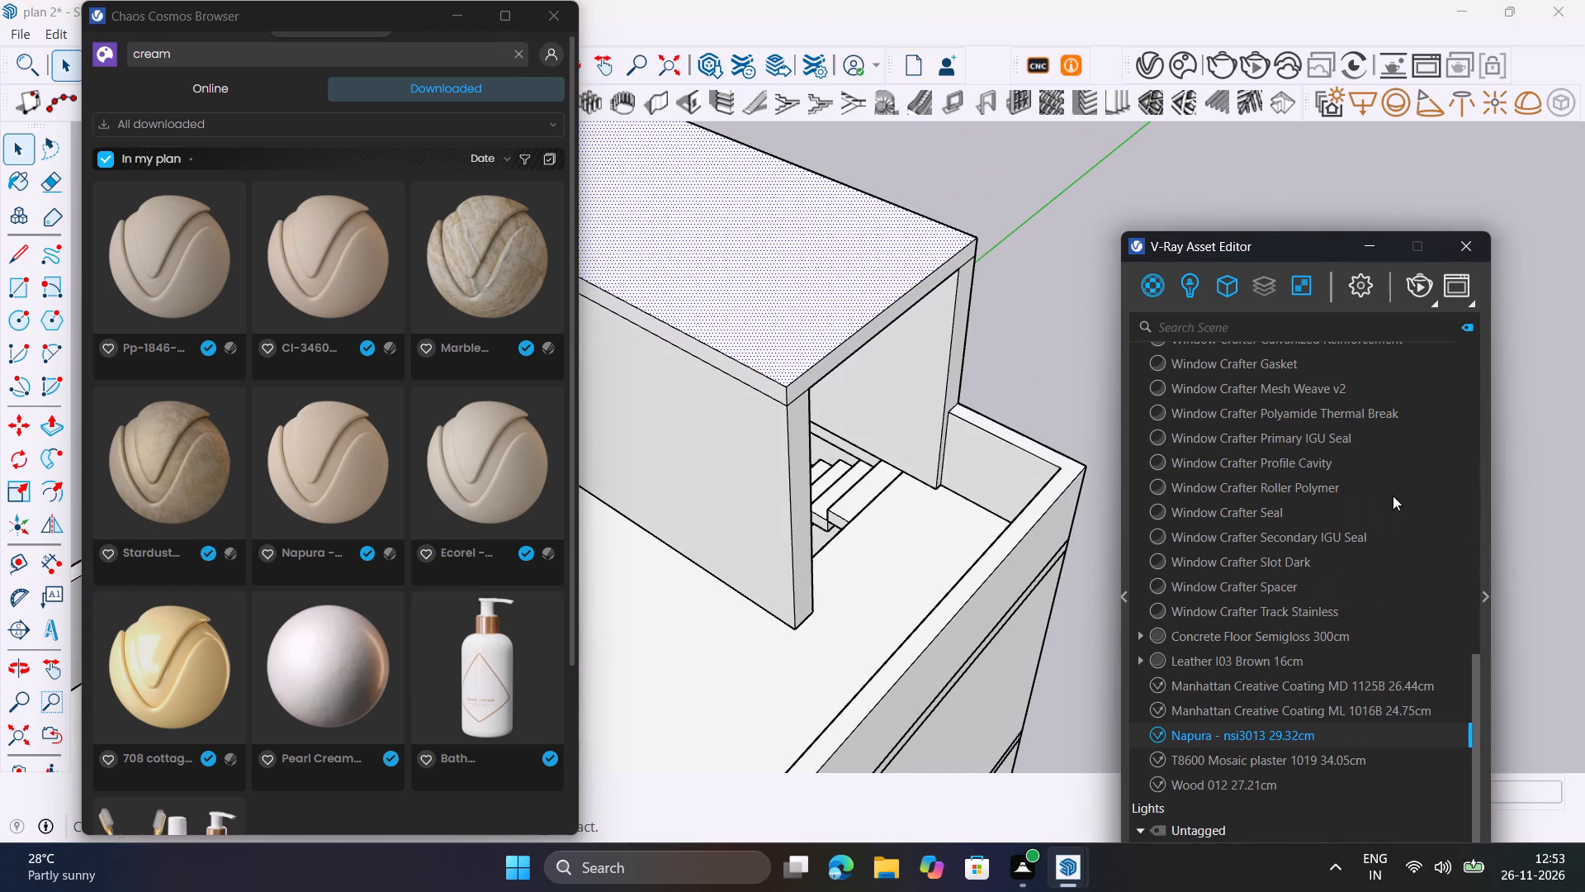
Apply the Napura - nsi3013 material to the rooftop room slab's edge over the open side and its adjoining rear edge.
click(792, 390)
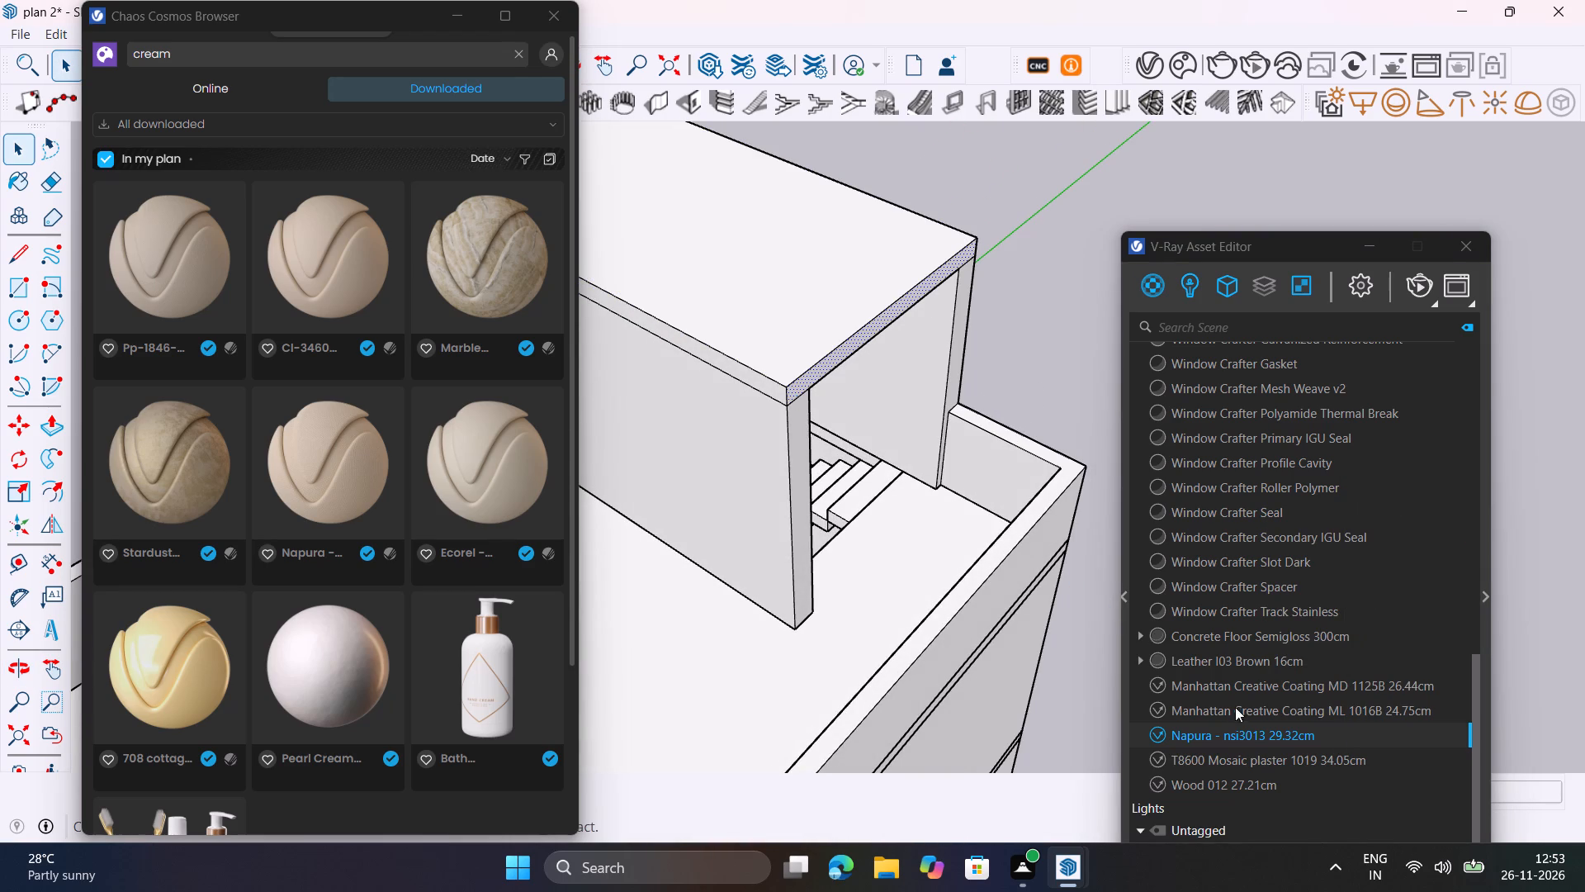
right_click(1245, 733)
click(1295, 501)
middle_drag(979, 505, 974, 504)
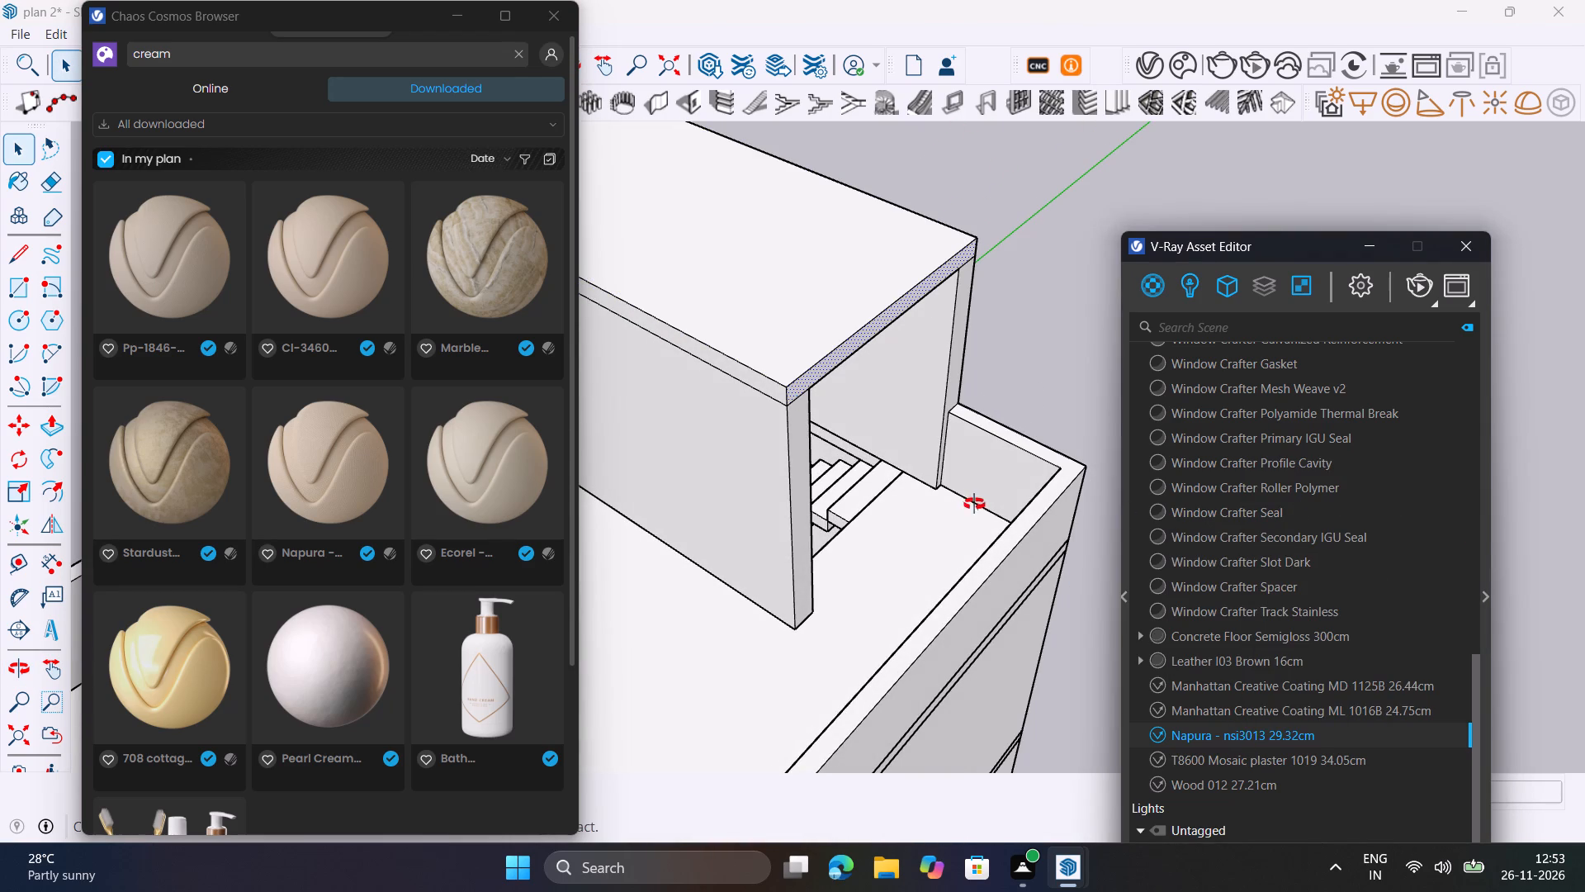
middle_drag(974, 504, 335, 504)
scroll(769, 273, up, 4)
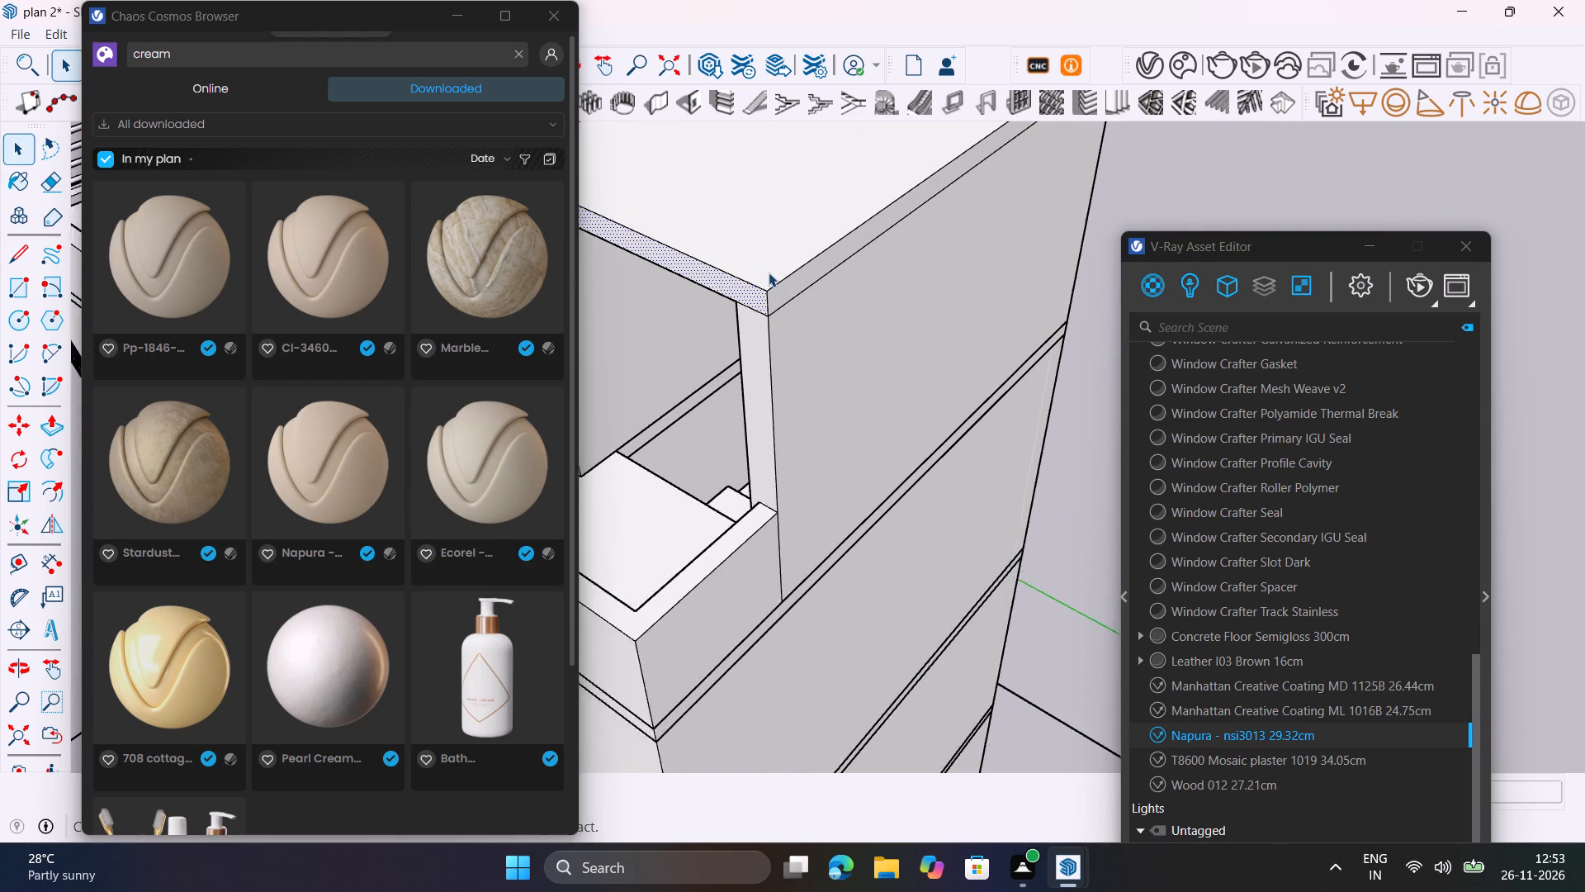
click(790, 290)
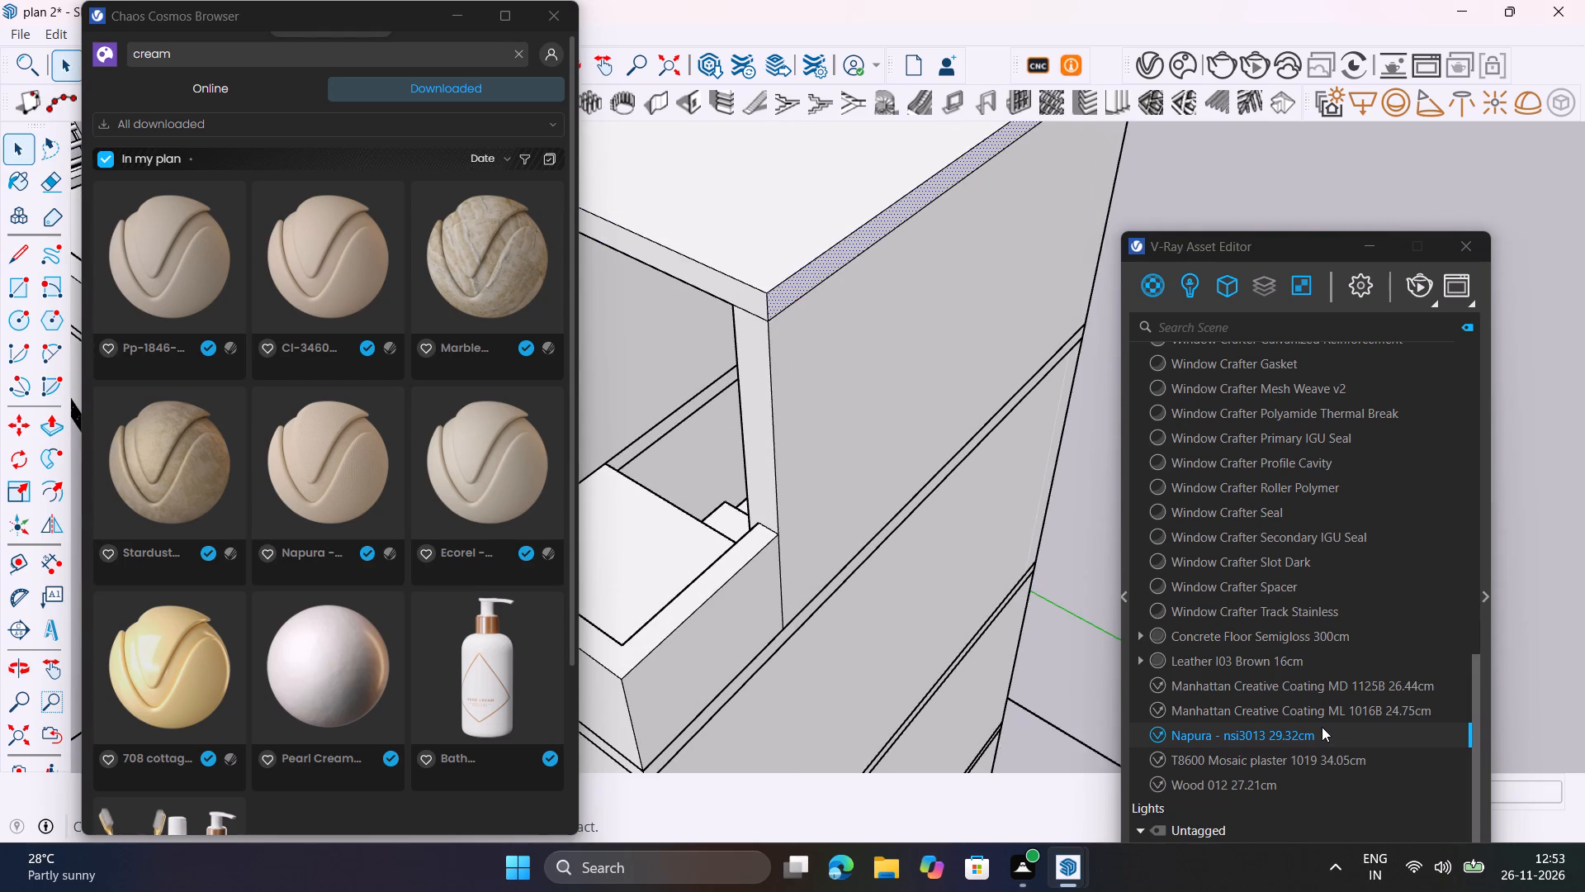
right_click(1327, 742)
click(1393, 515)
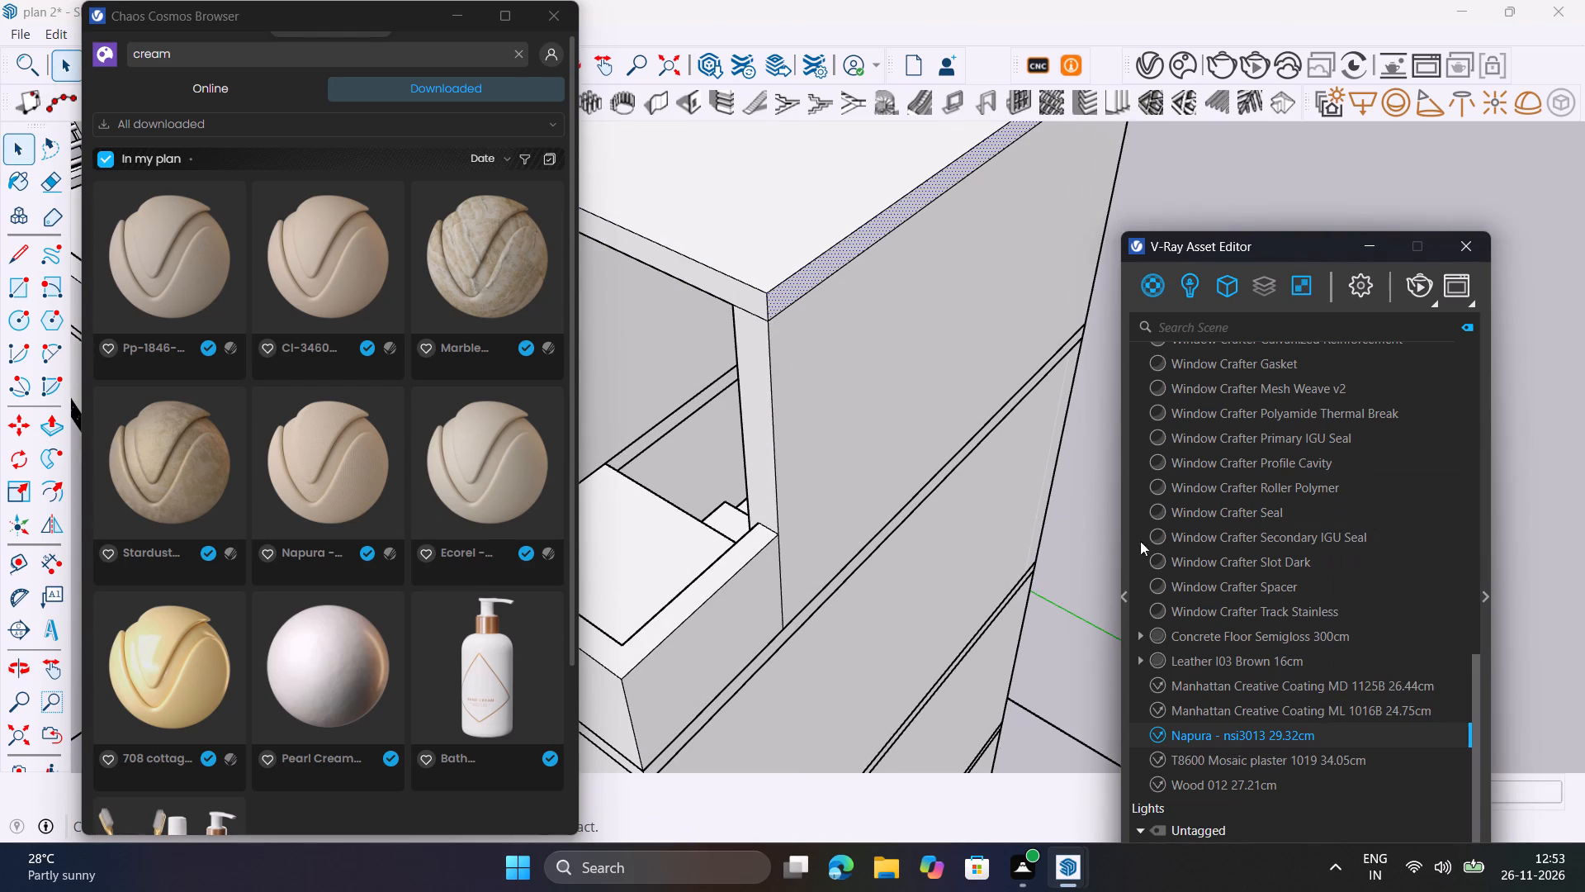
Apply the Napura - nsi3013 material to the rooftop room slab's remaining edge, above the closed side wall.
middle_drag(841, 614, 395, 587)
scroll(755, 557, up, 1)
scroll(755, 557, down, 9)
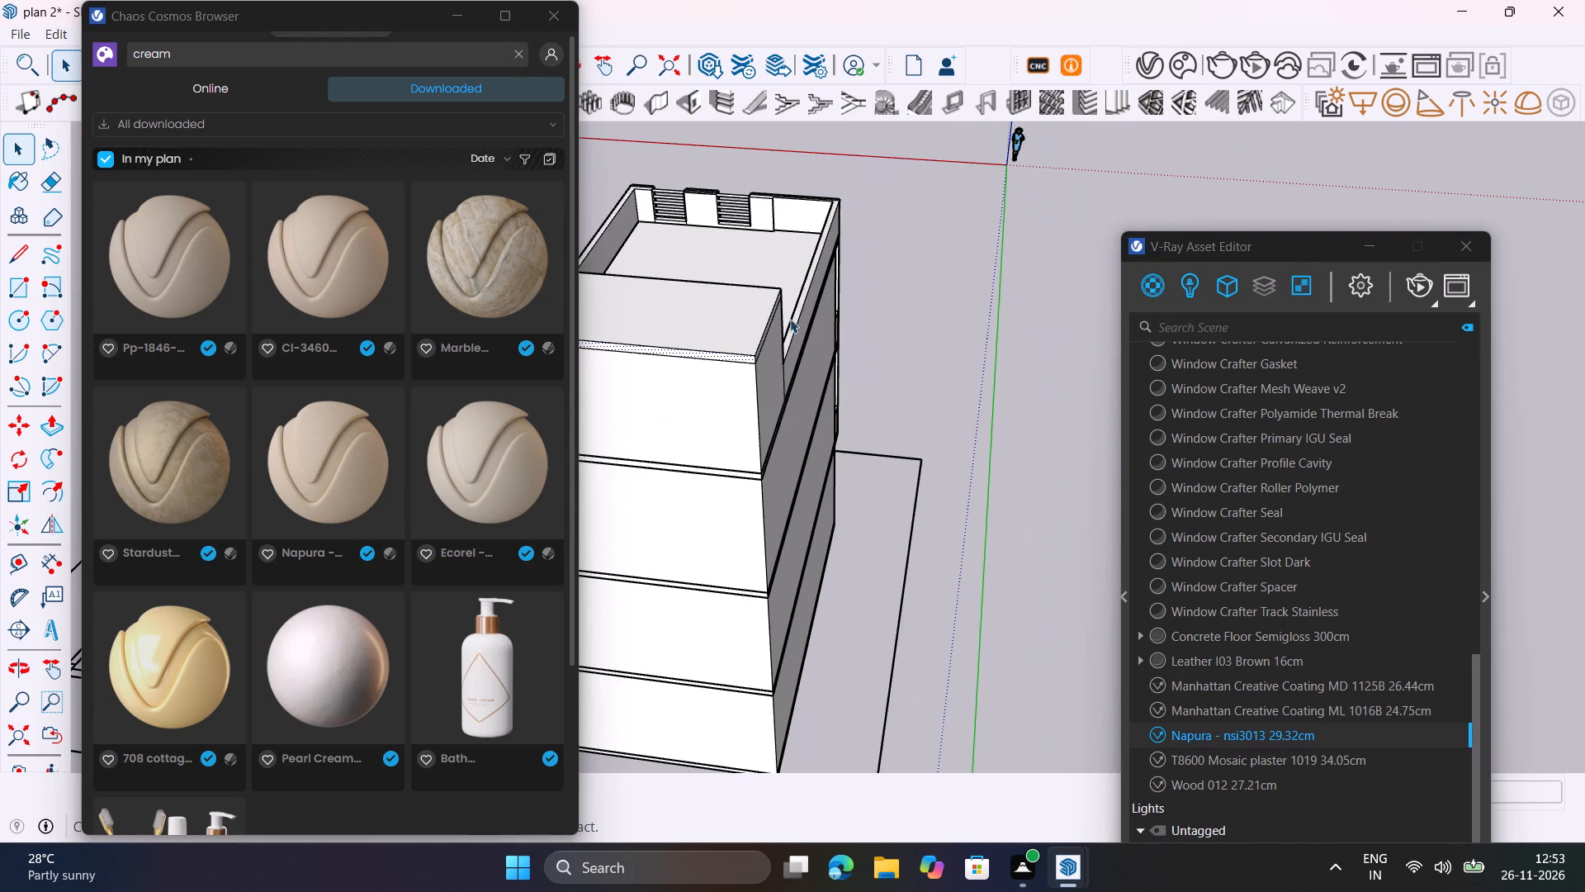
middle_drag(790, 319, 610, 316)
scroll(607, 301, up, 9)
middle_drag(679, 319, 680, 320)
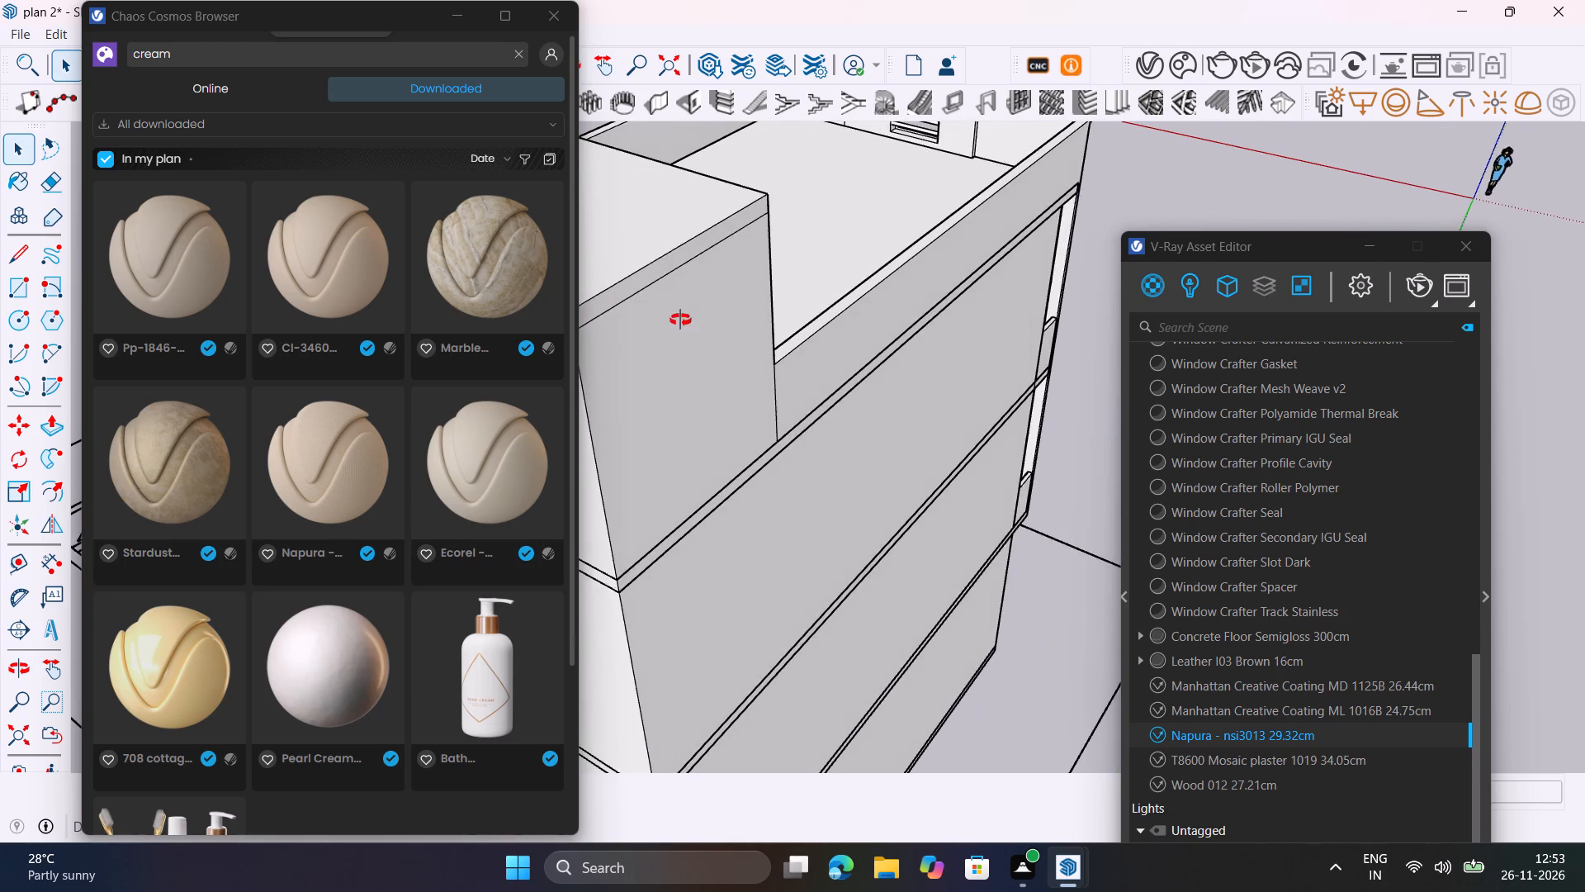
middle_drag(680, 320, 747, 323)
scroll(720, 330, up, 4)
click(712, 325)
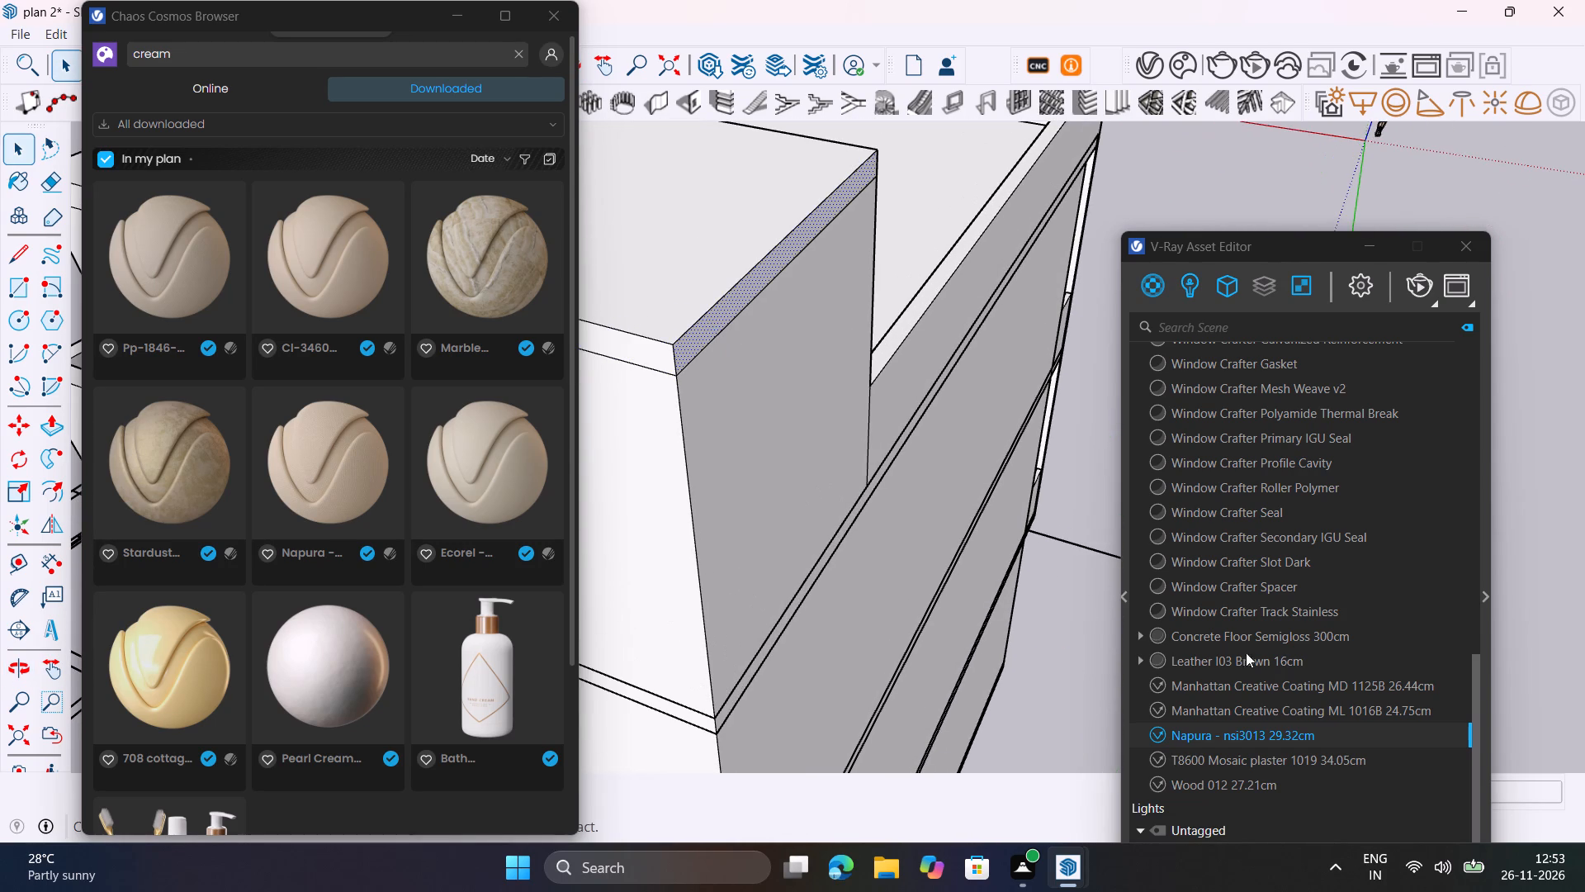
right_click(1287, 733)
click(1332, 505)
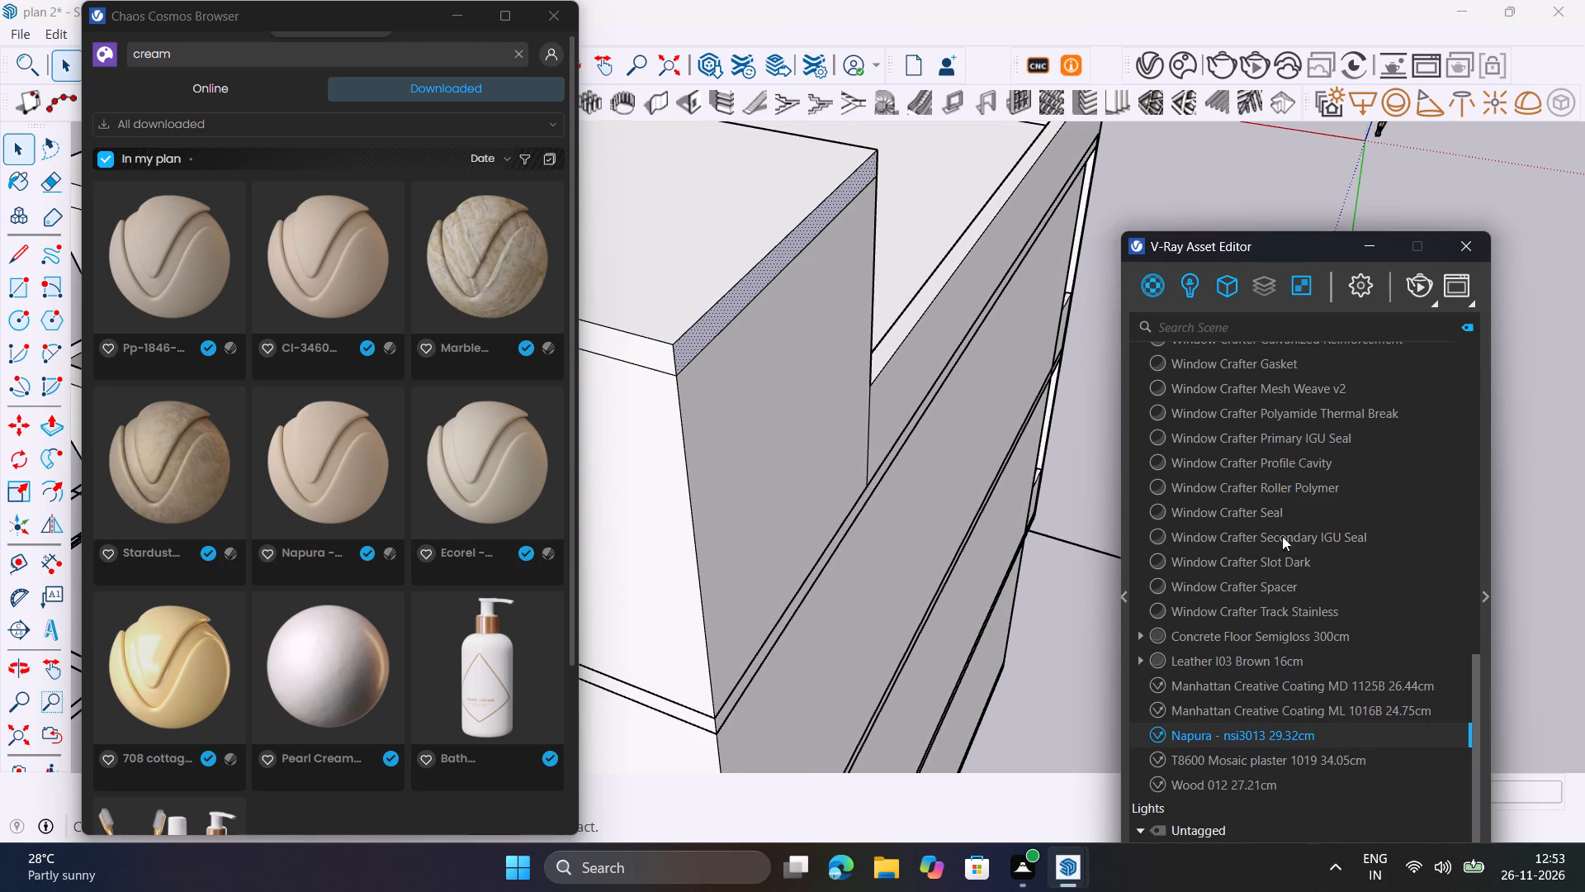
Apply the Napura - nsi3013 material to the long side walls of the top storey and the storey below it.
middle_drag(915, 688, 734, 629)
click(954, 384)
scroll(954, 384, down, 3)
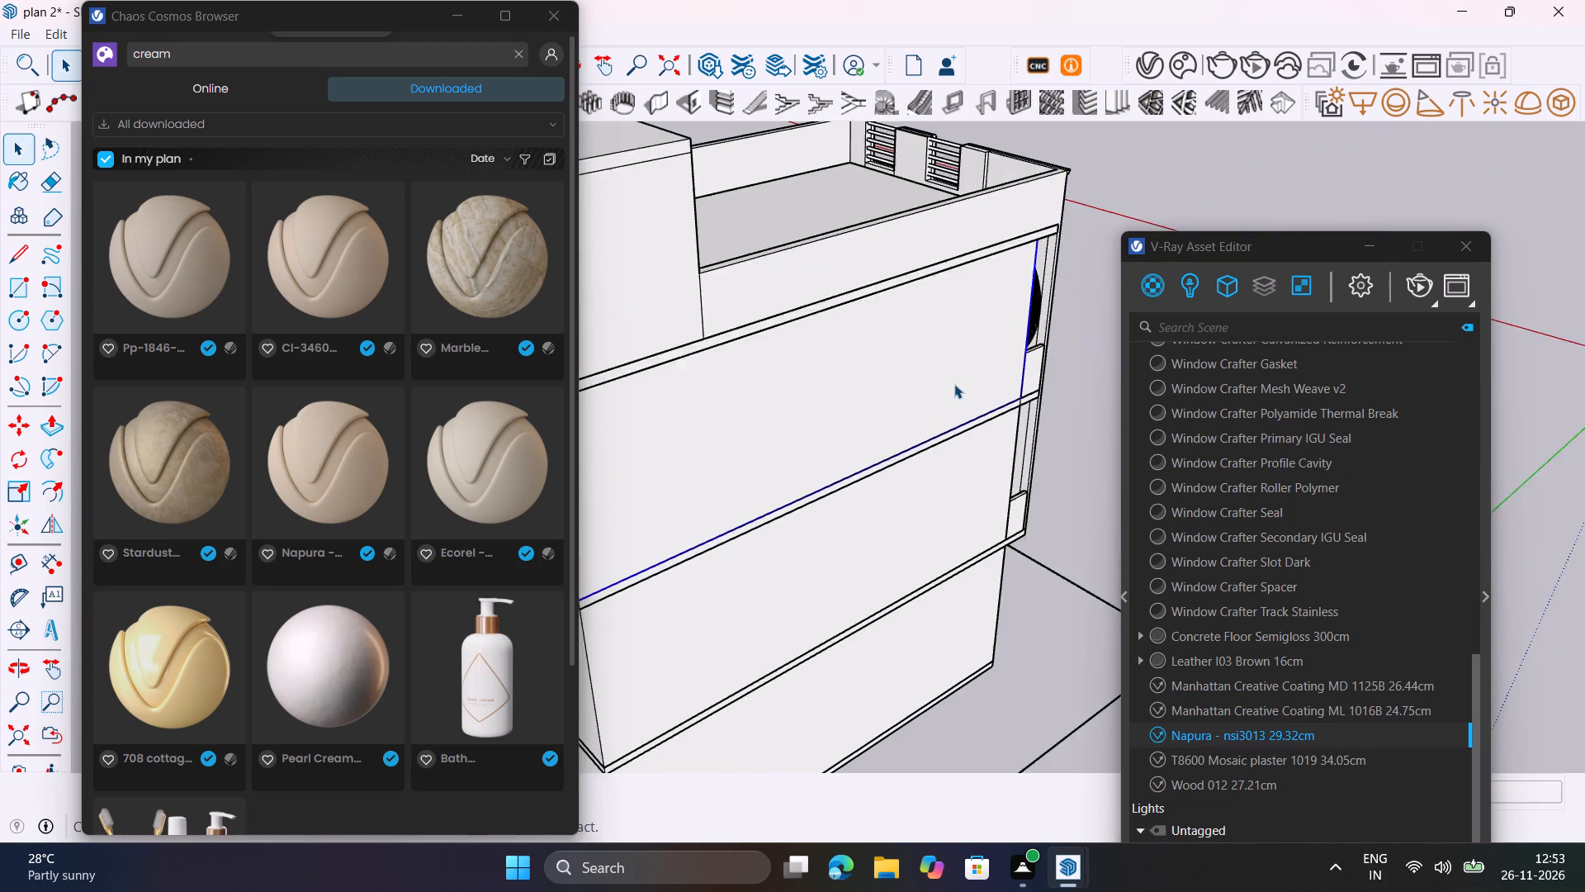
scroll(954, 384, down, 5)
double_click(956, 382)
scroll(956, 382, down, 1)
click(941, 388)
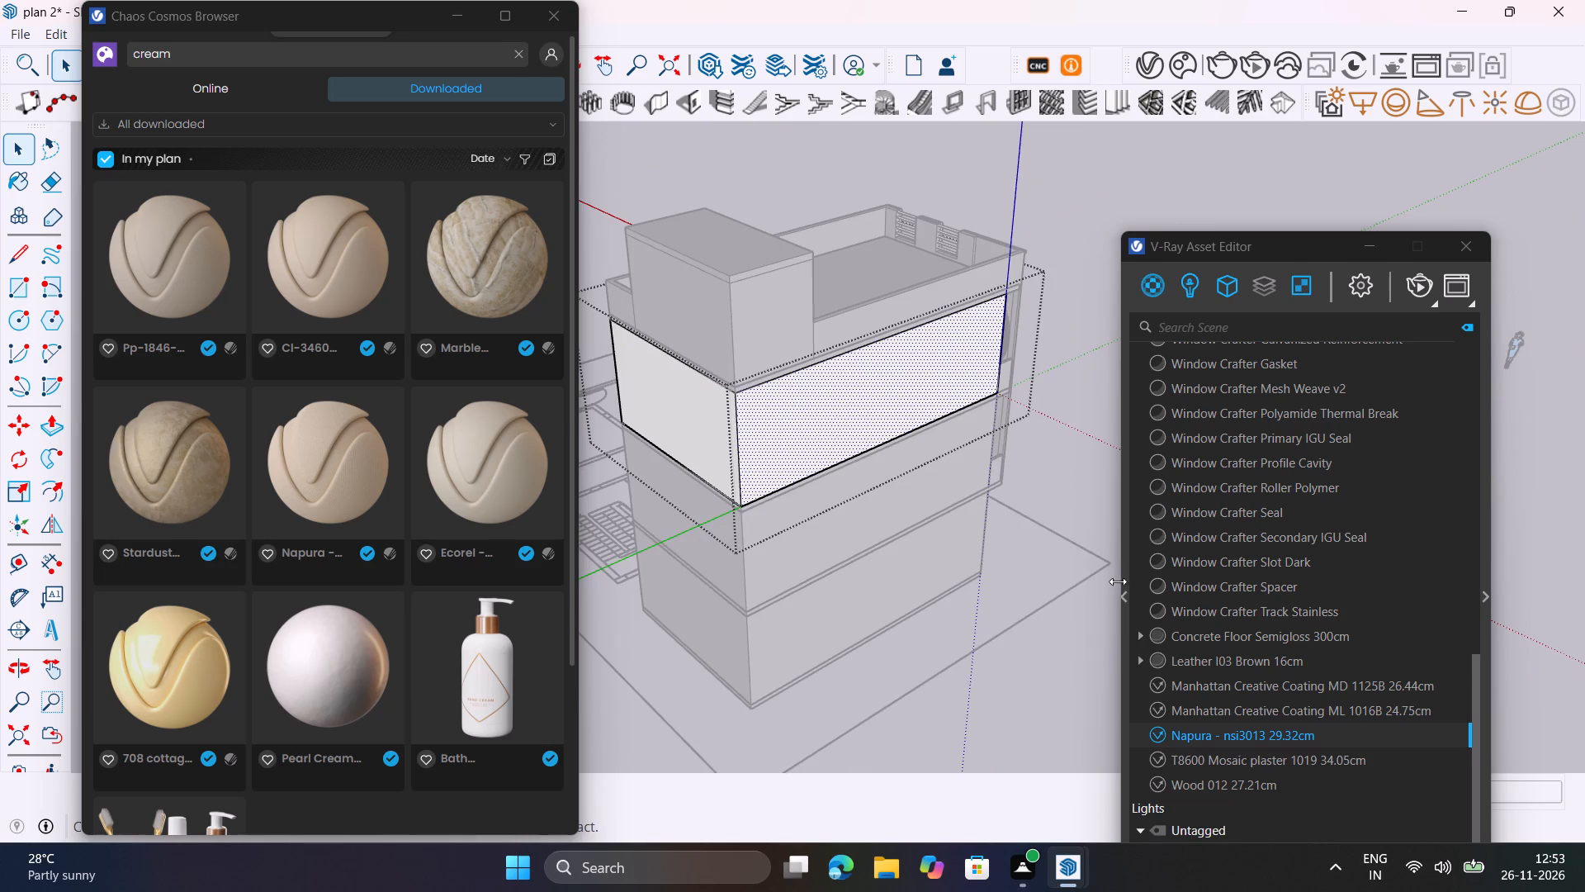
right_click(1236, 741)
click(1313, 512)
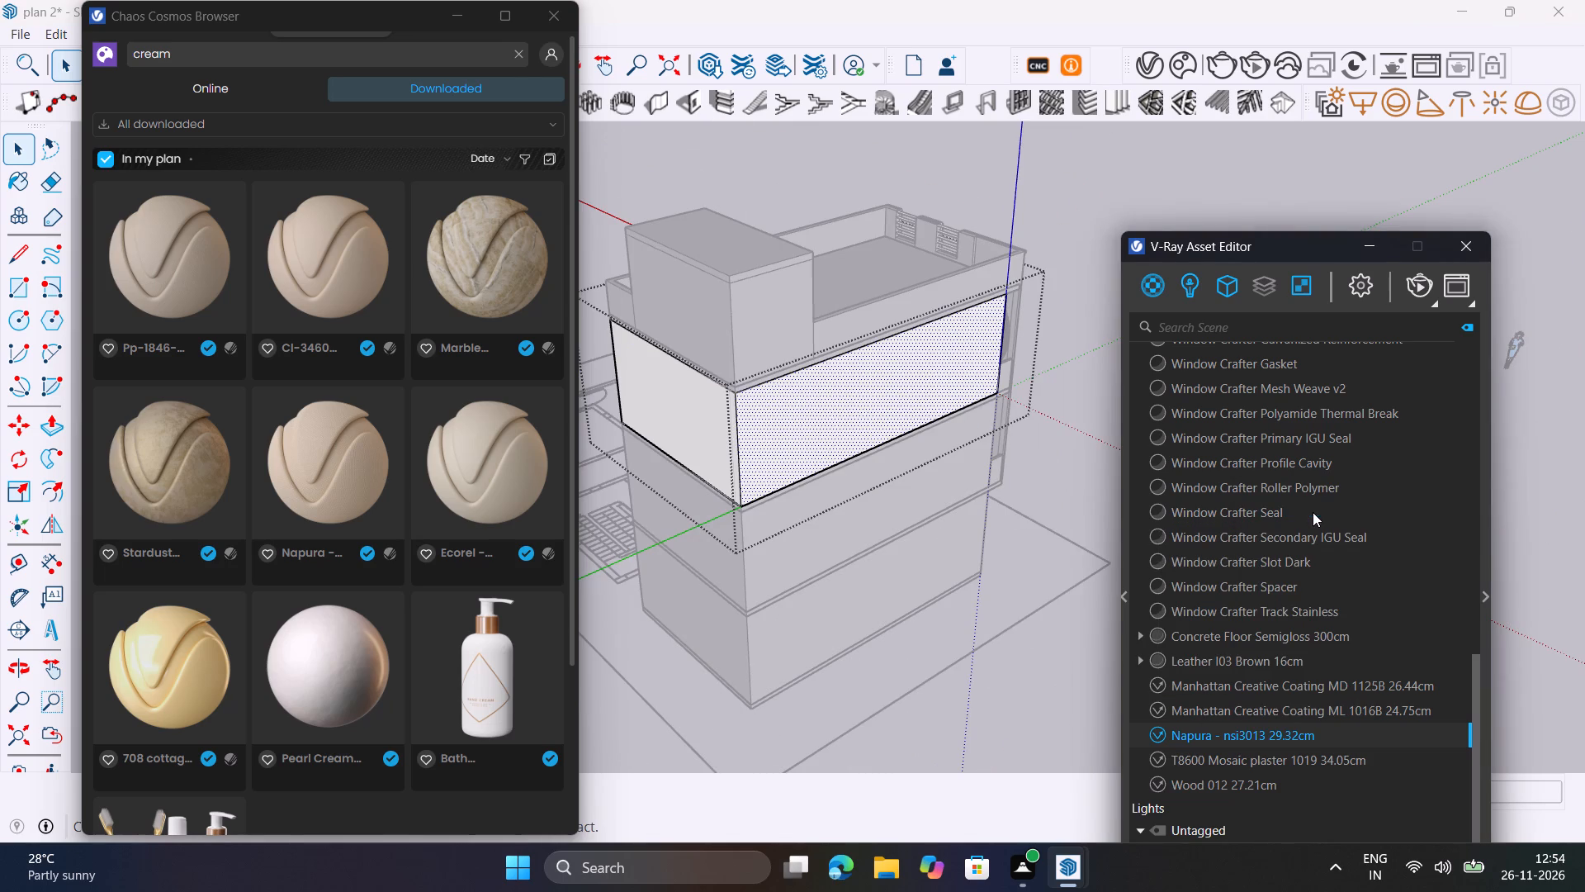
double_click(904, 505)
click(904, 505)
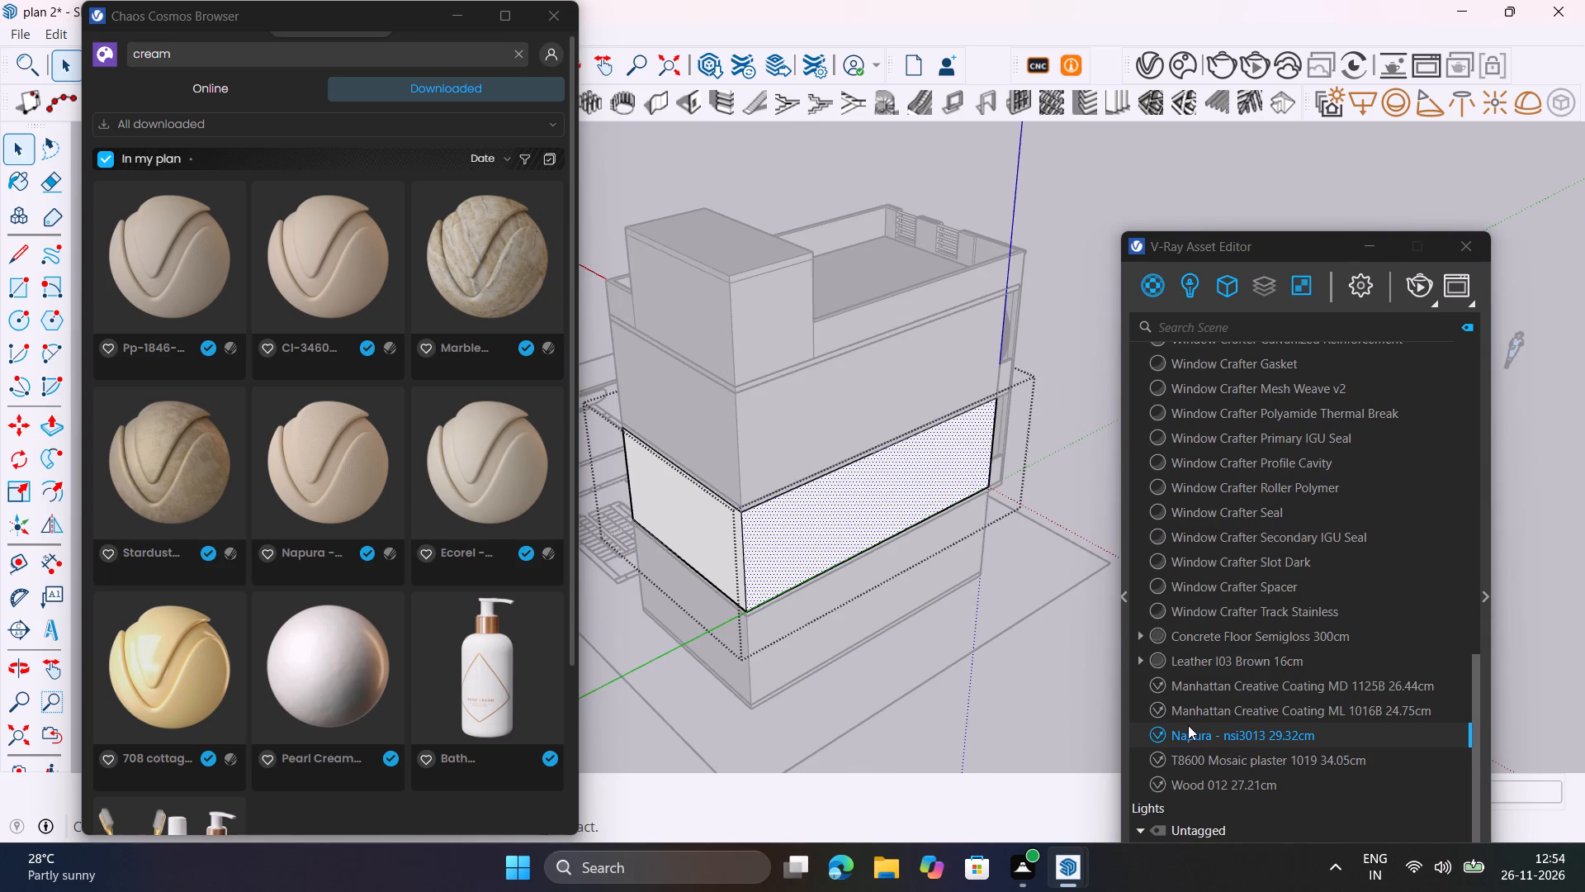
right_click(1209, 743)
click(1292, 510)
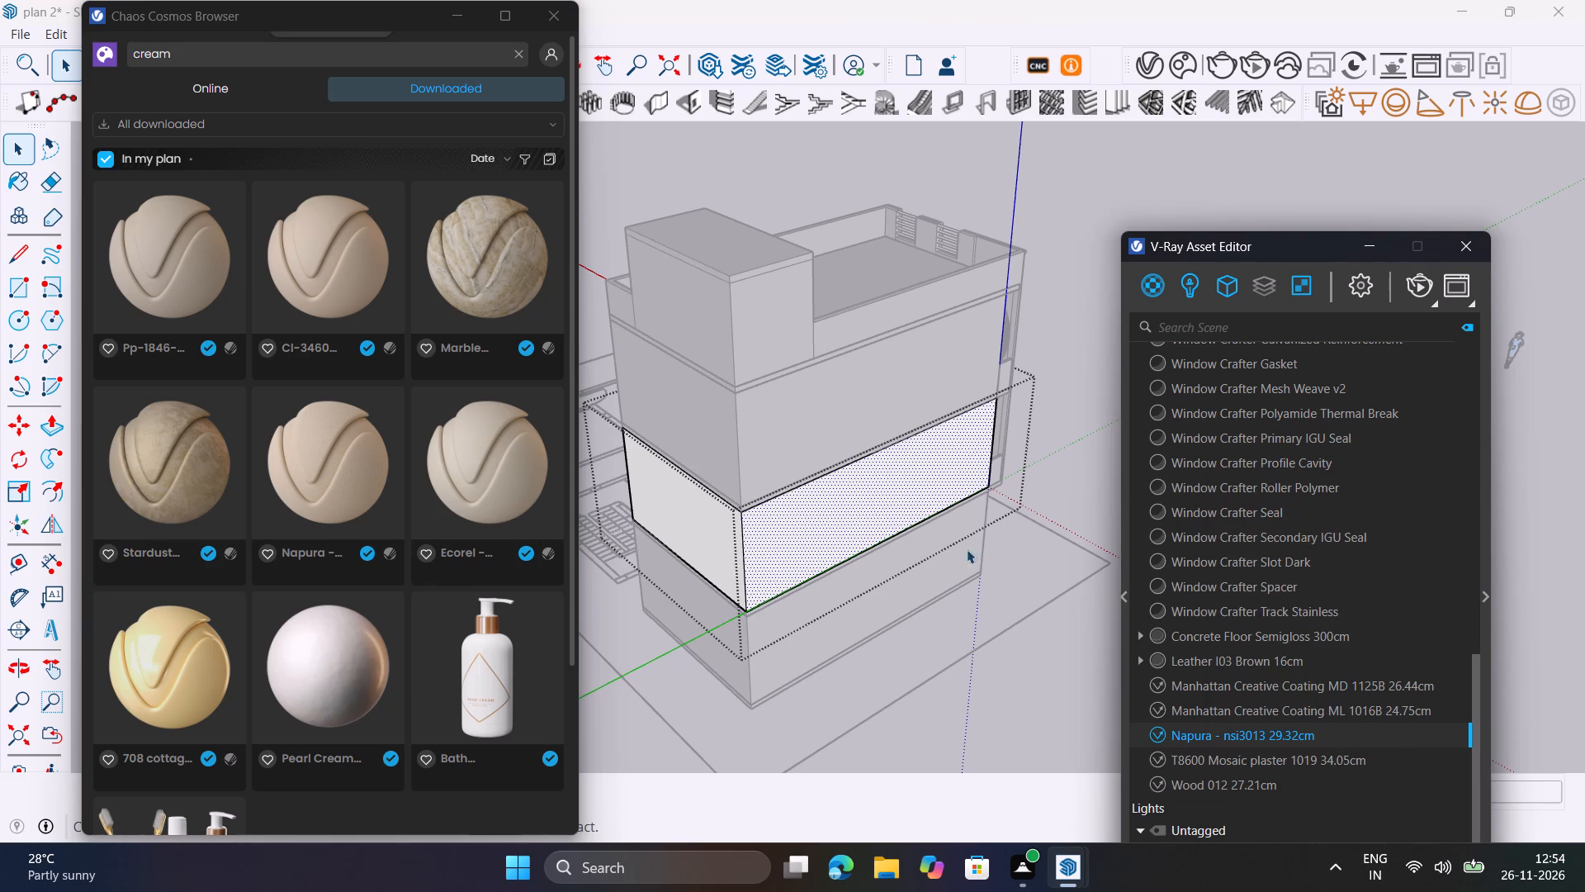
Apply the Napura - nsi3013 material to the short rear walls of the top storey and the storey below it.
click(701, 460)
double_click(701, 460)
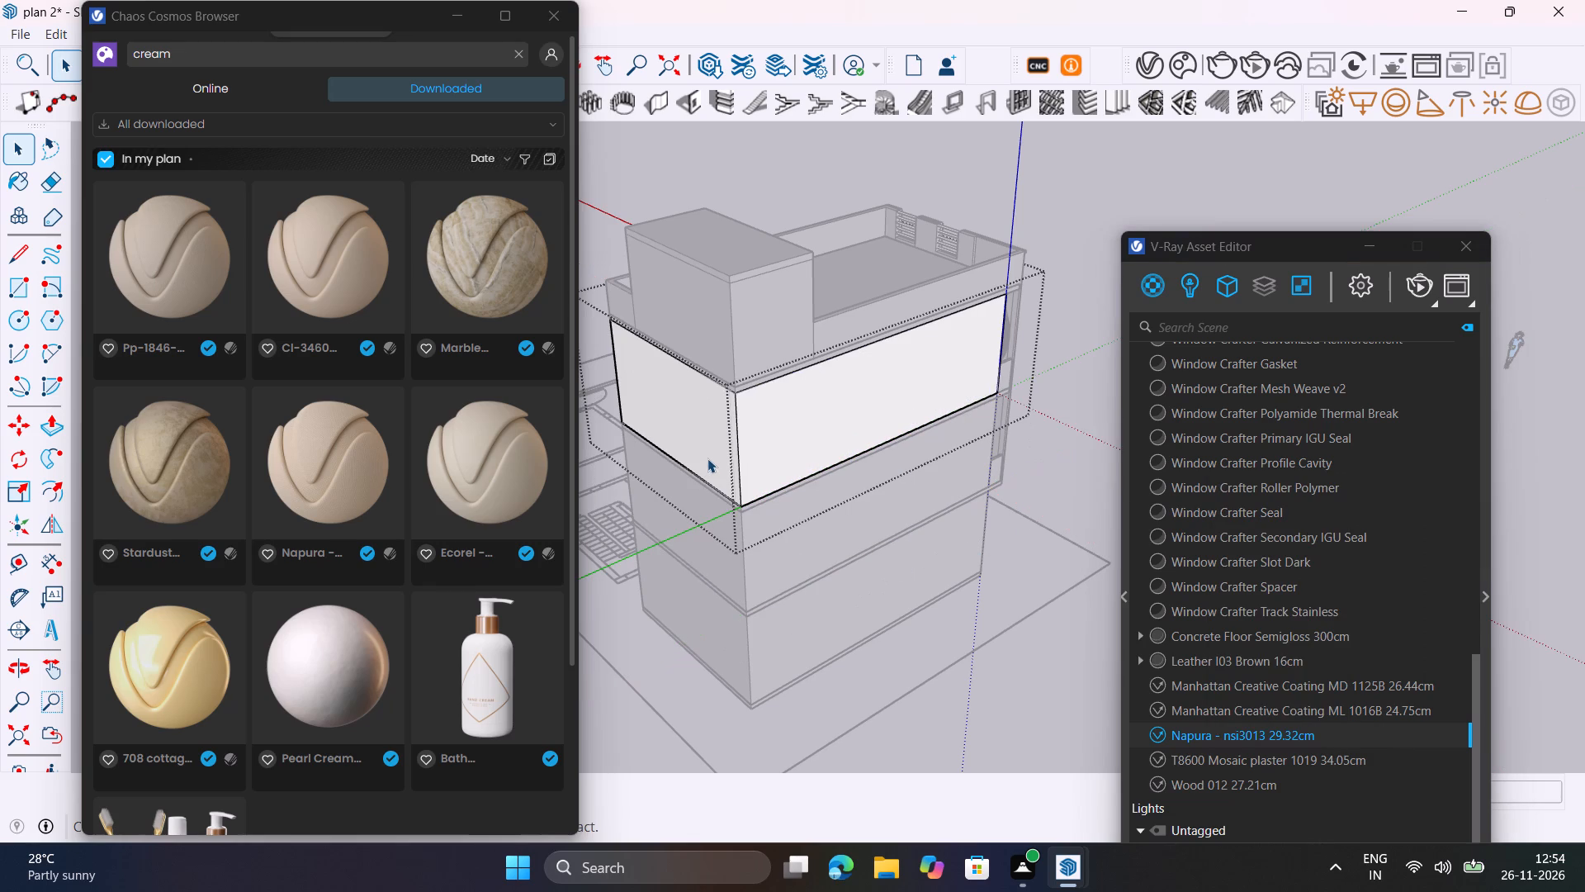
click(707, 458)
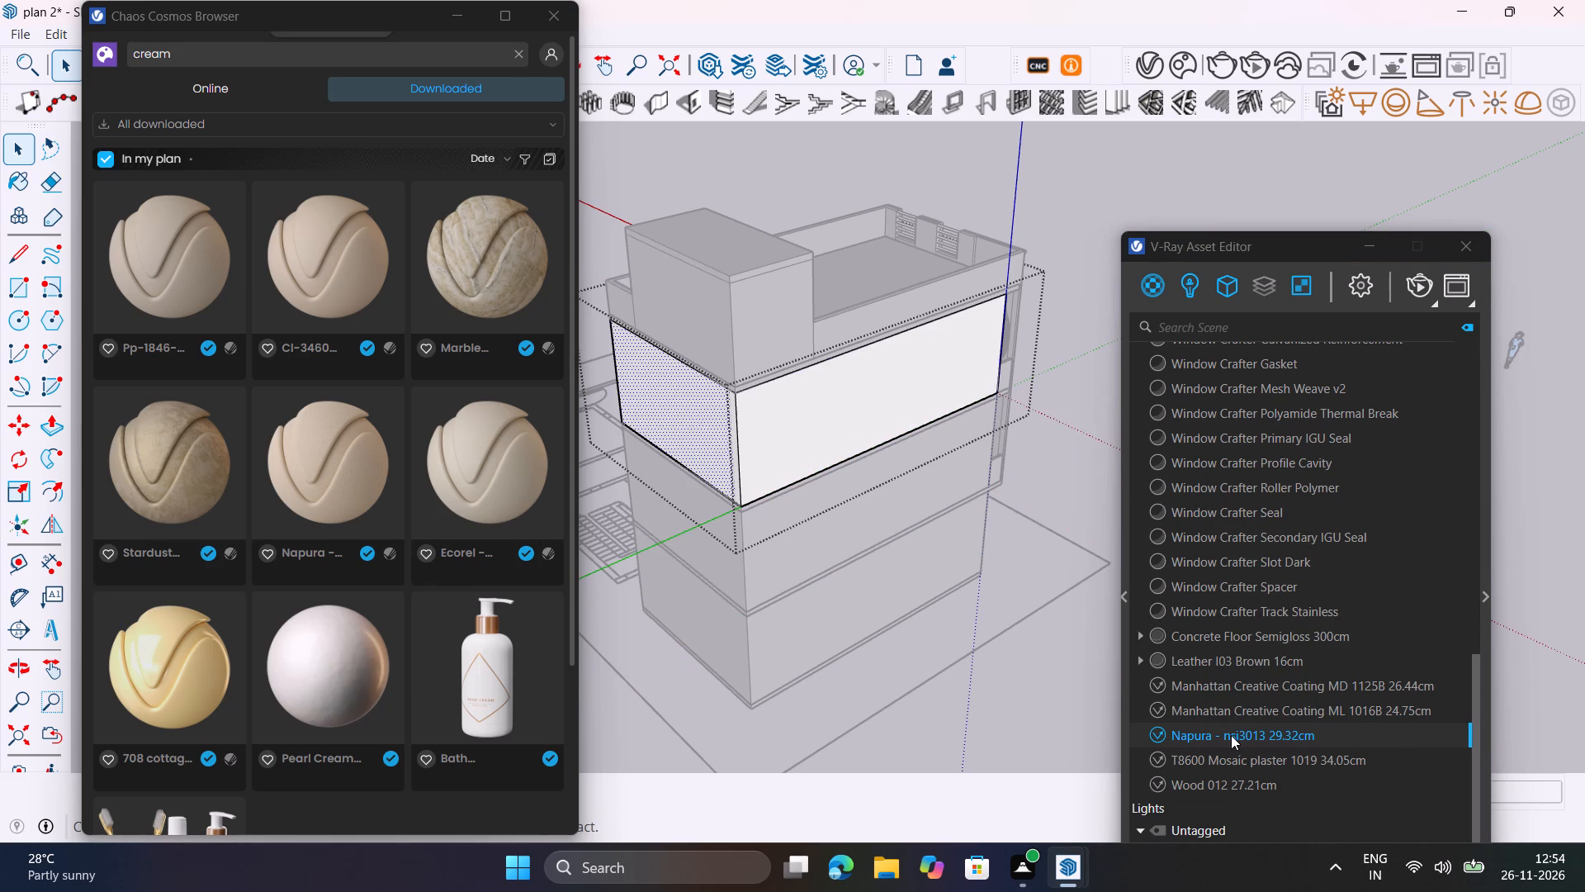
right_click(1231, 735)
click(1285, 505)
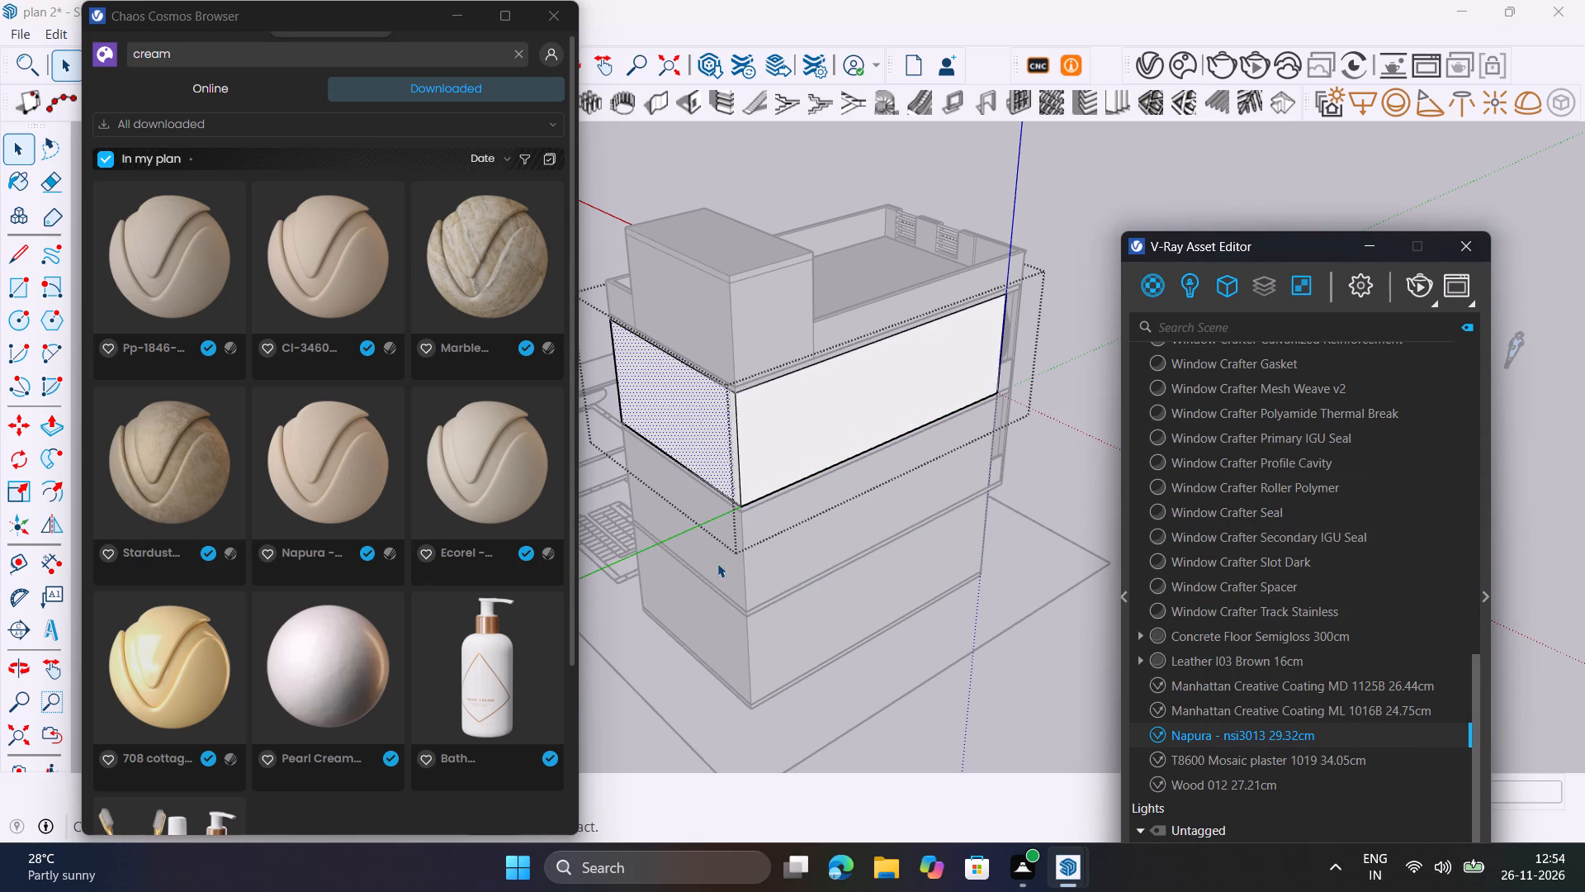
click(730, 562)
click(731, 562)
double_click(731, 562)
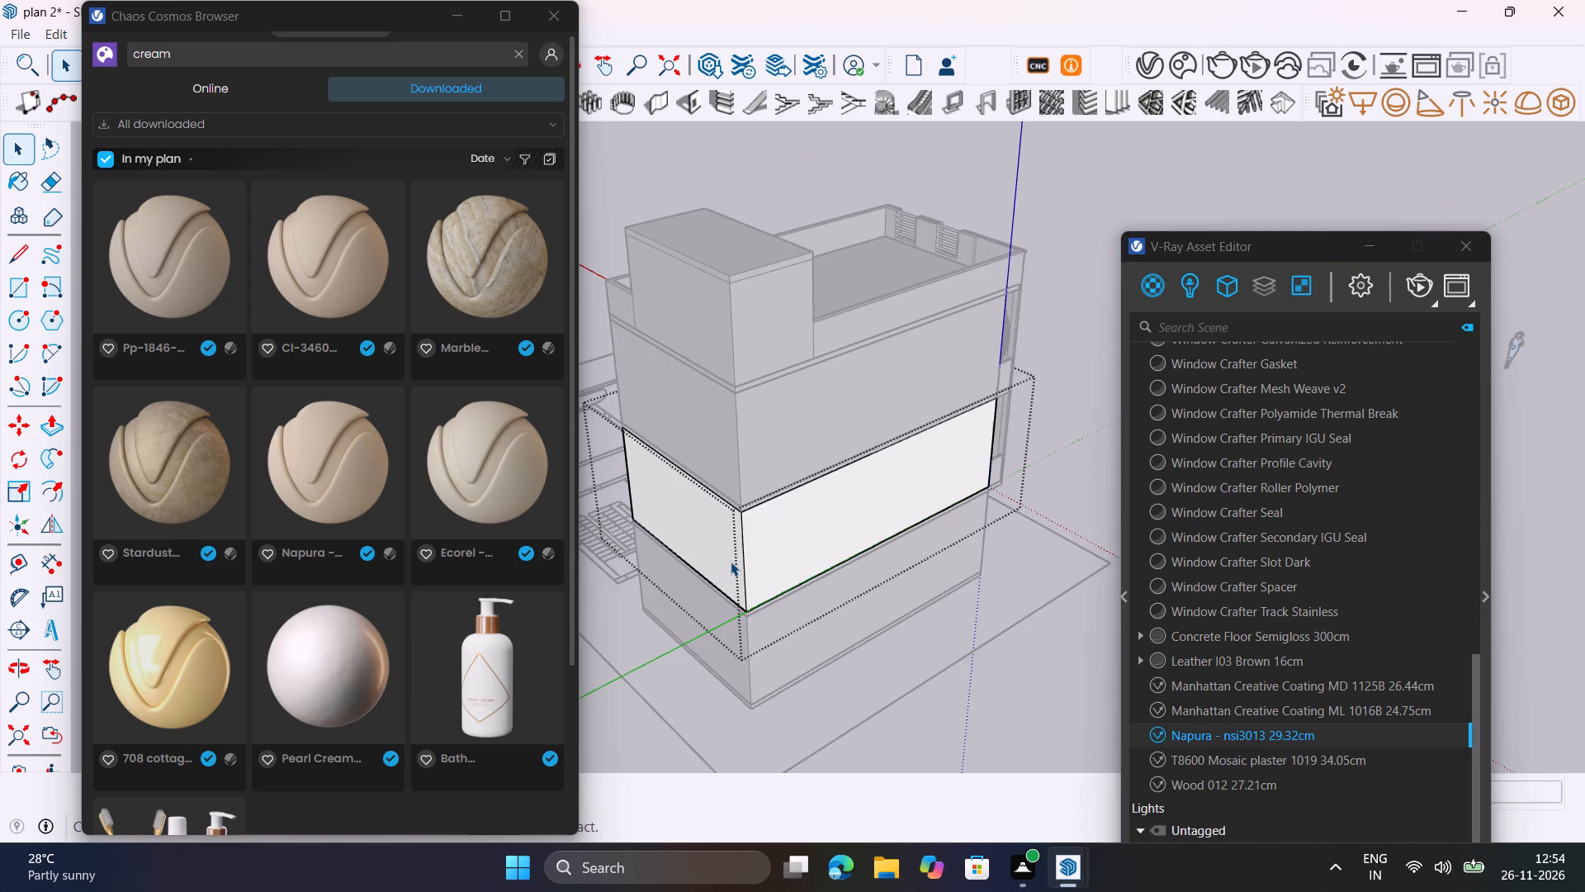
click(731, 562)
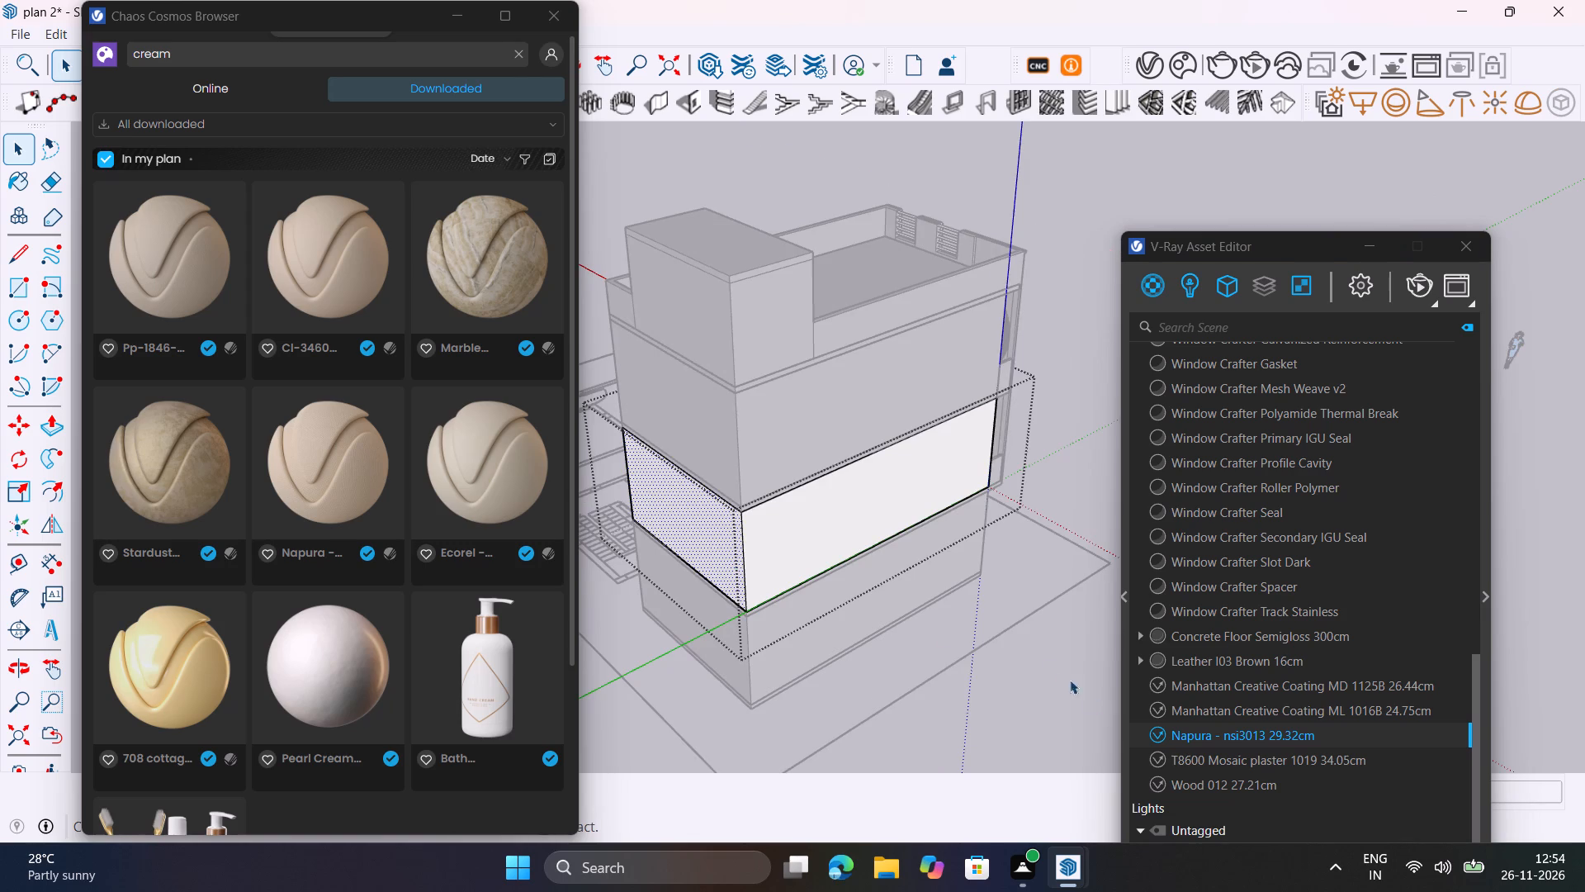
right_click(1177, 736)
click(1234, 515)
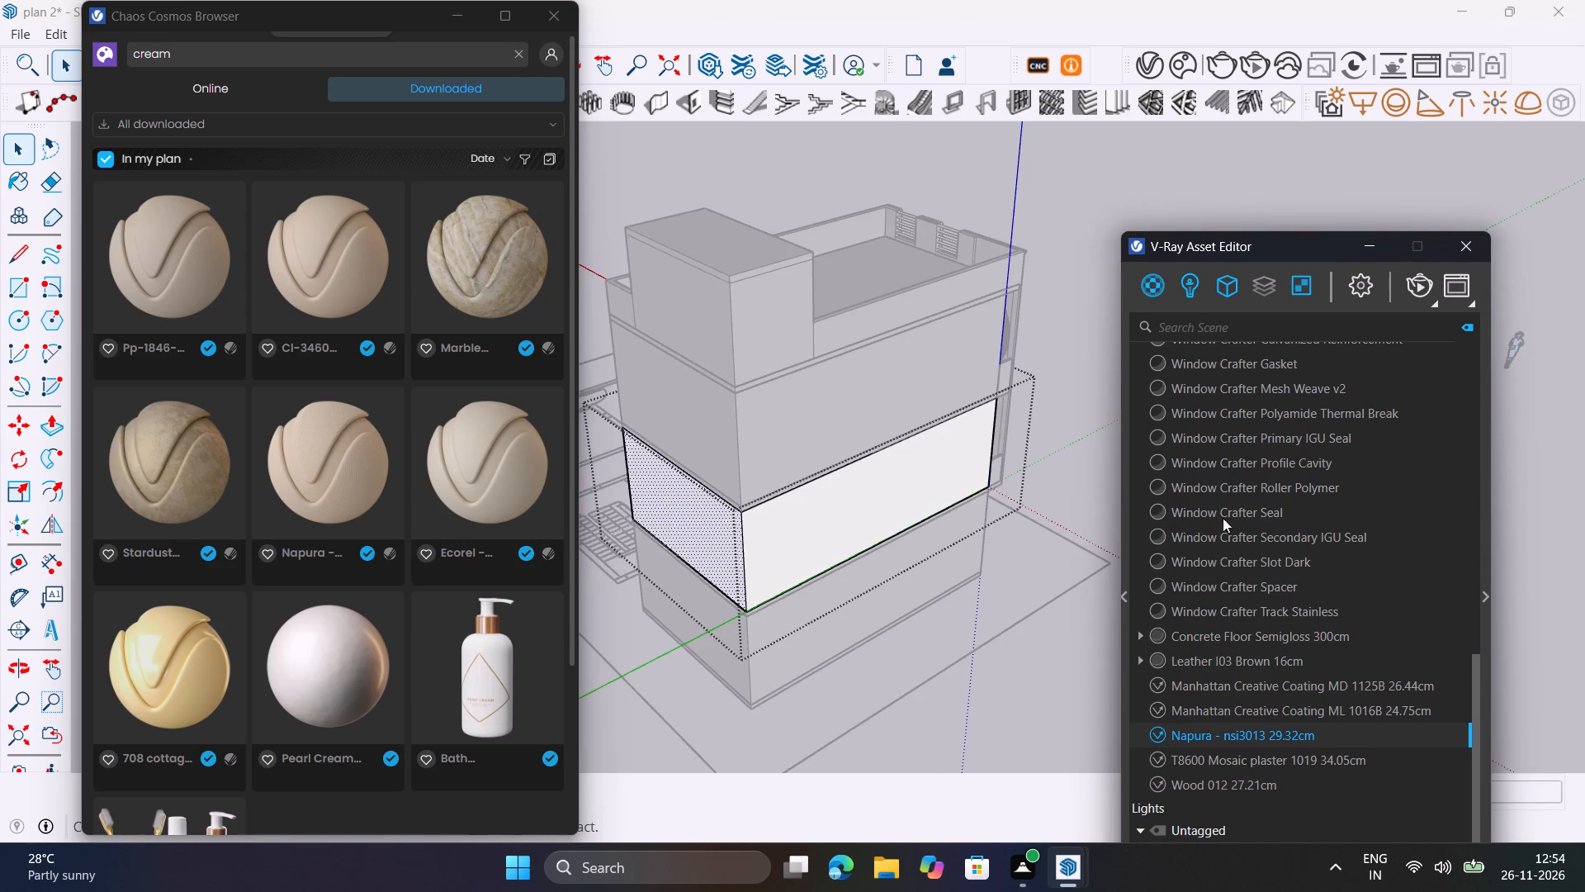
Apply the Napura - nsi3013 material to the ground storey's short rear wall and its adjoining long side wall.
triple_click(714, 624)
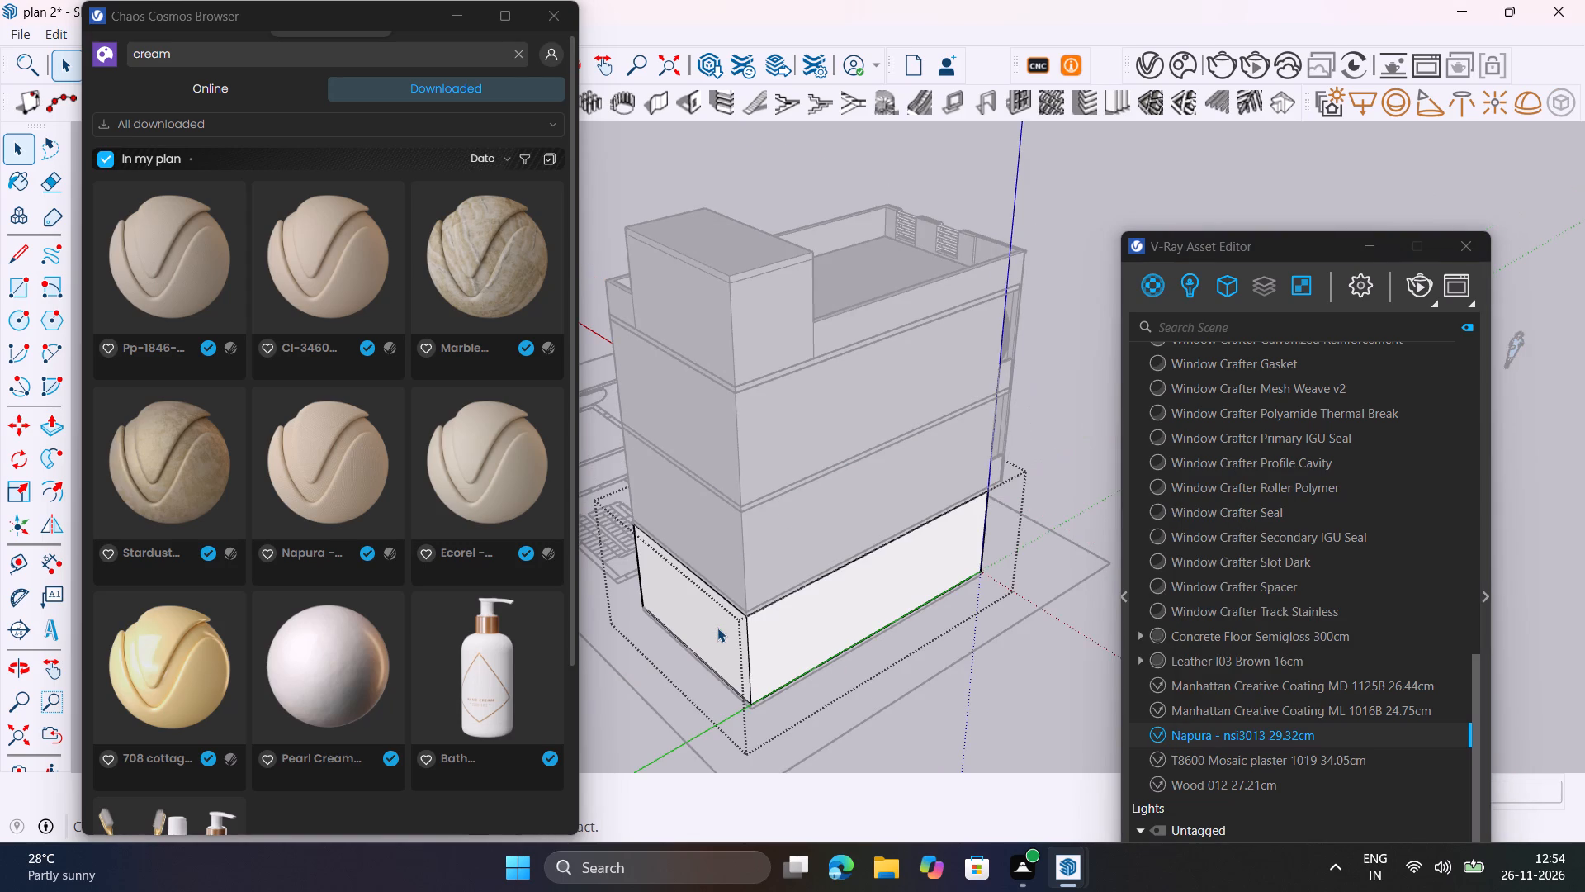
click(717, 628)
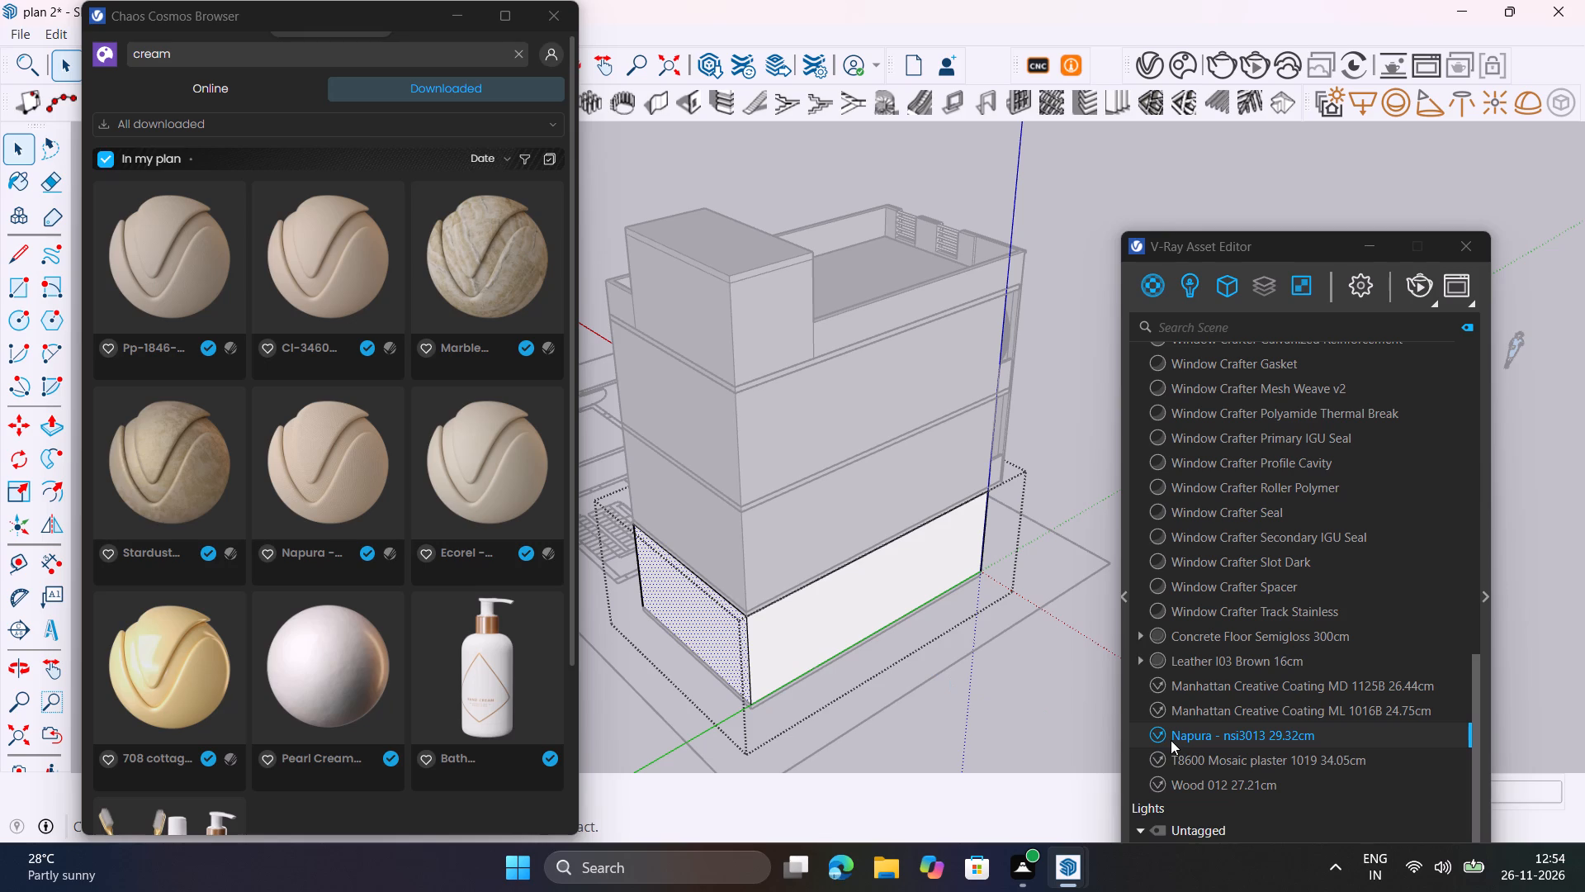
right_click(1171, 740)
right_click(1267, 743)
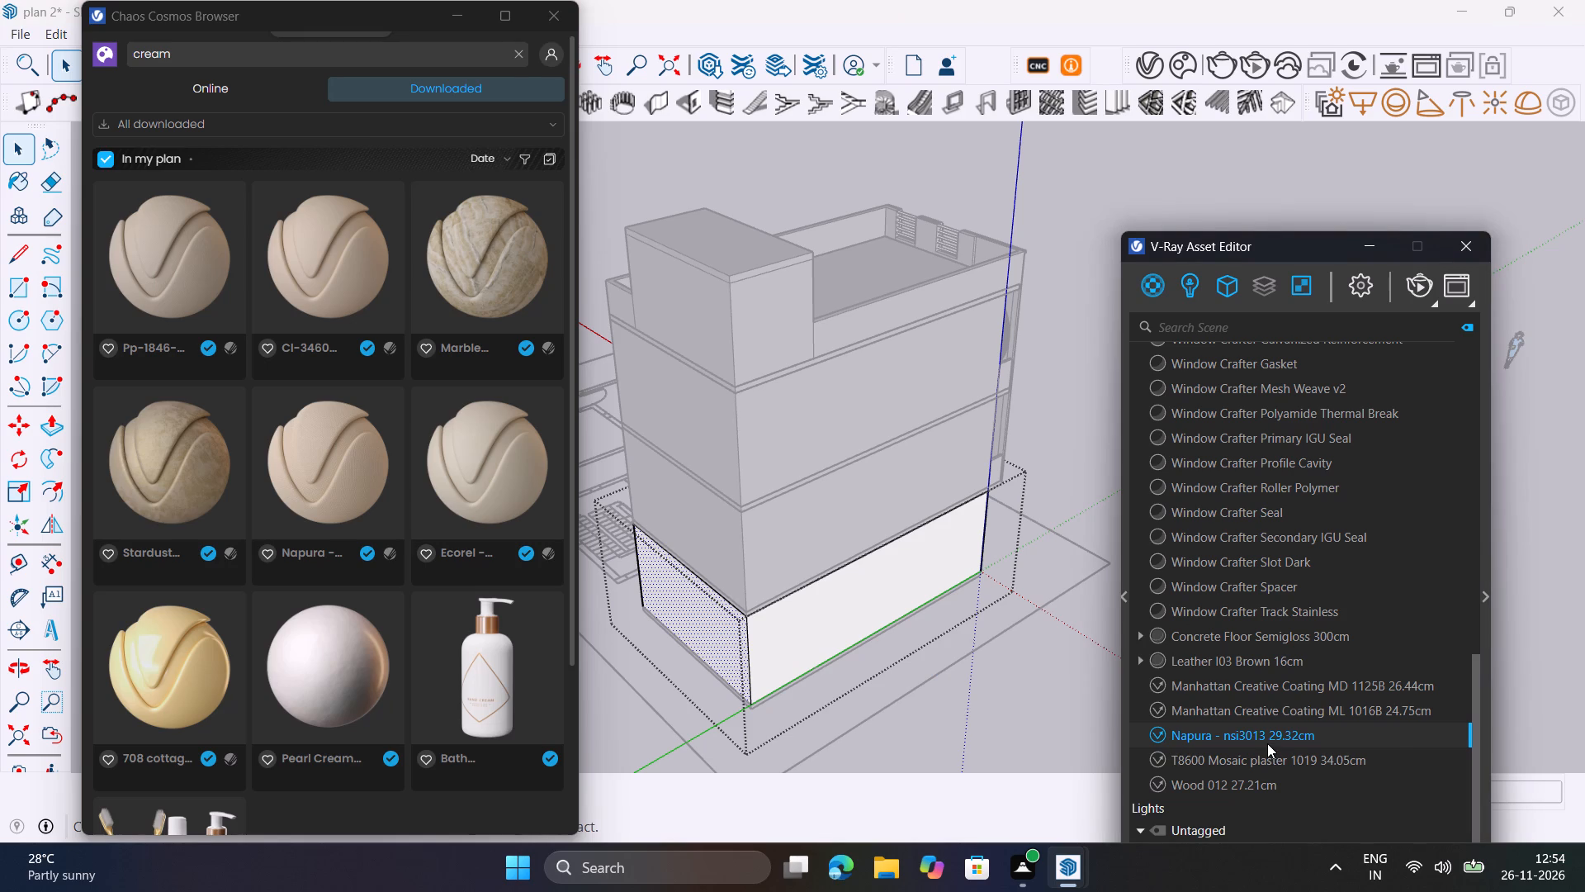
click(1328, 514)
click(842, 609)
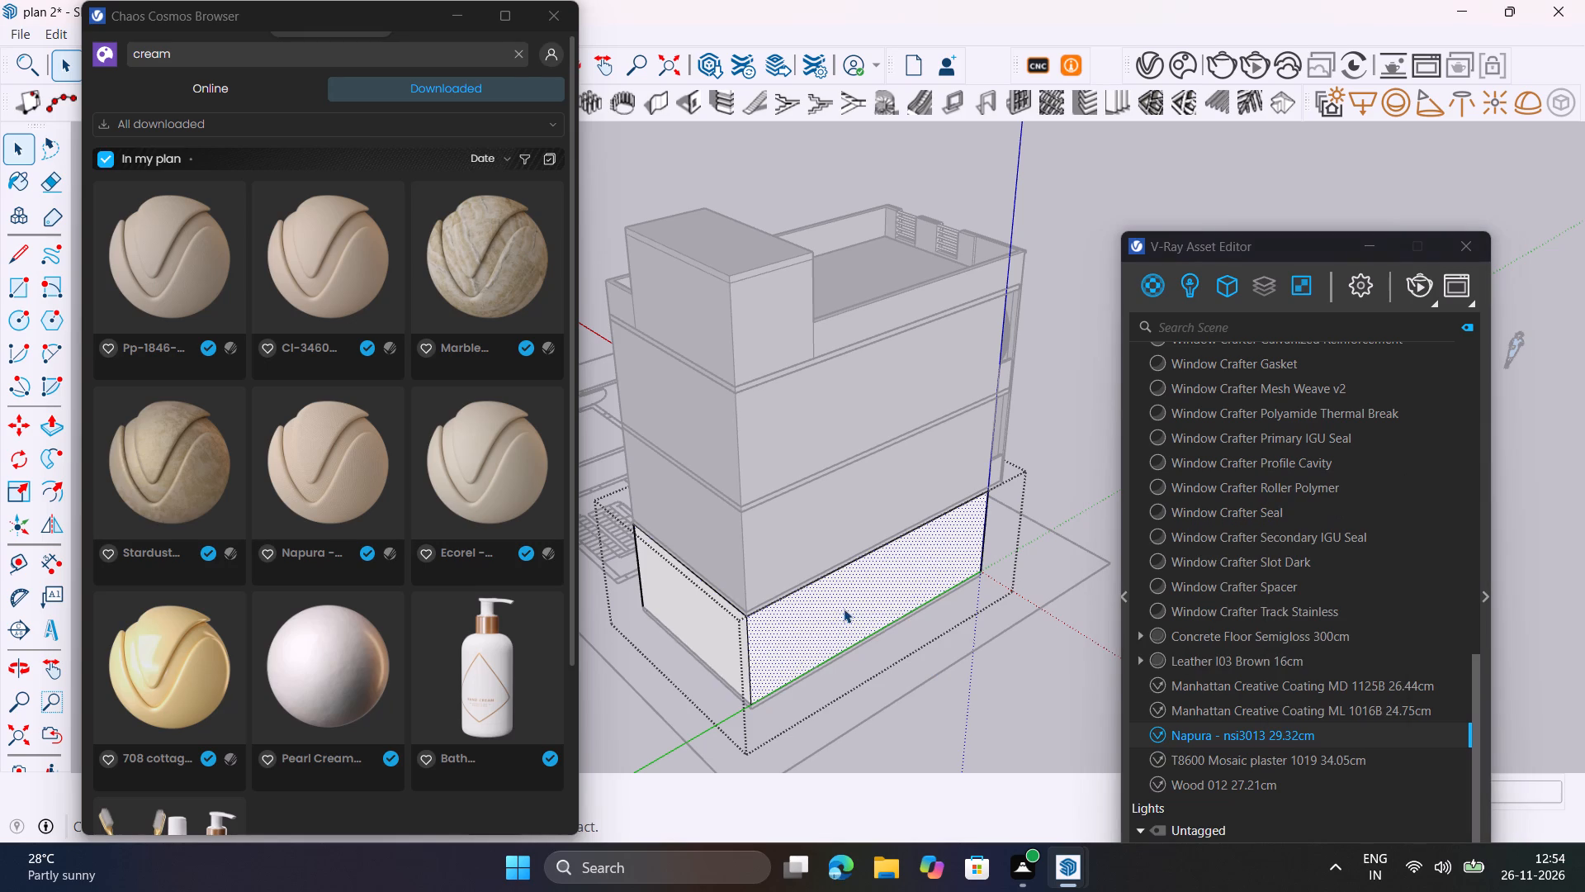
right_click(1215, 740)
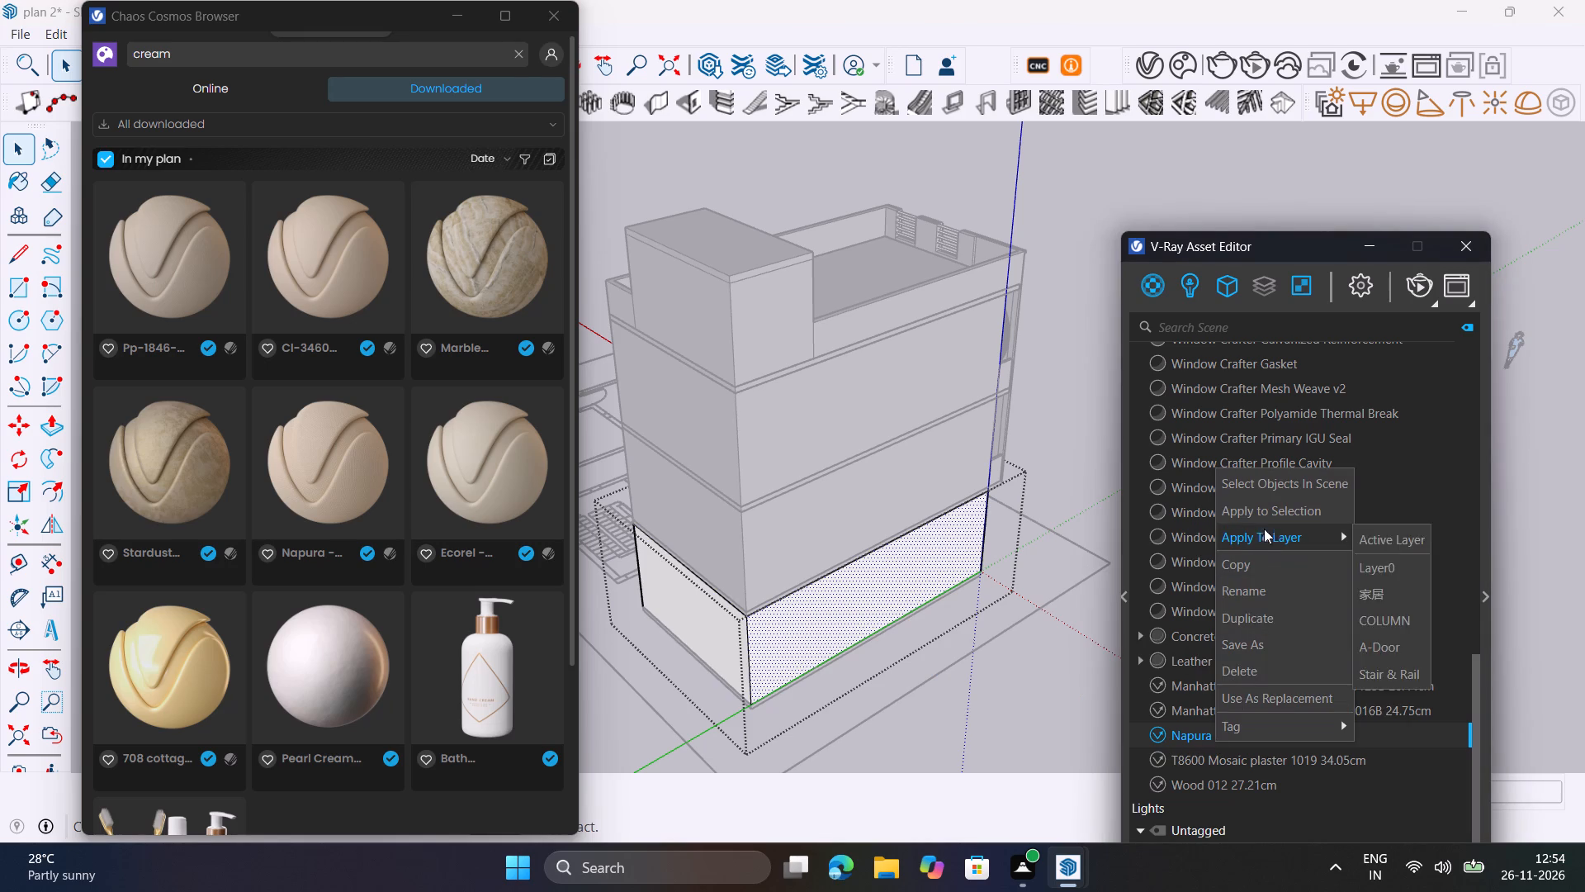
click(1268, 518)
Apply the Napura - nsi3013 material to the ground storey's opposite long side wall and the narrow strip at its rear corner.
middle_drag(739, 677, 1499, 662)
click(921, 609)
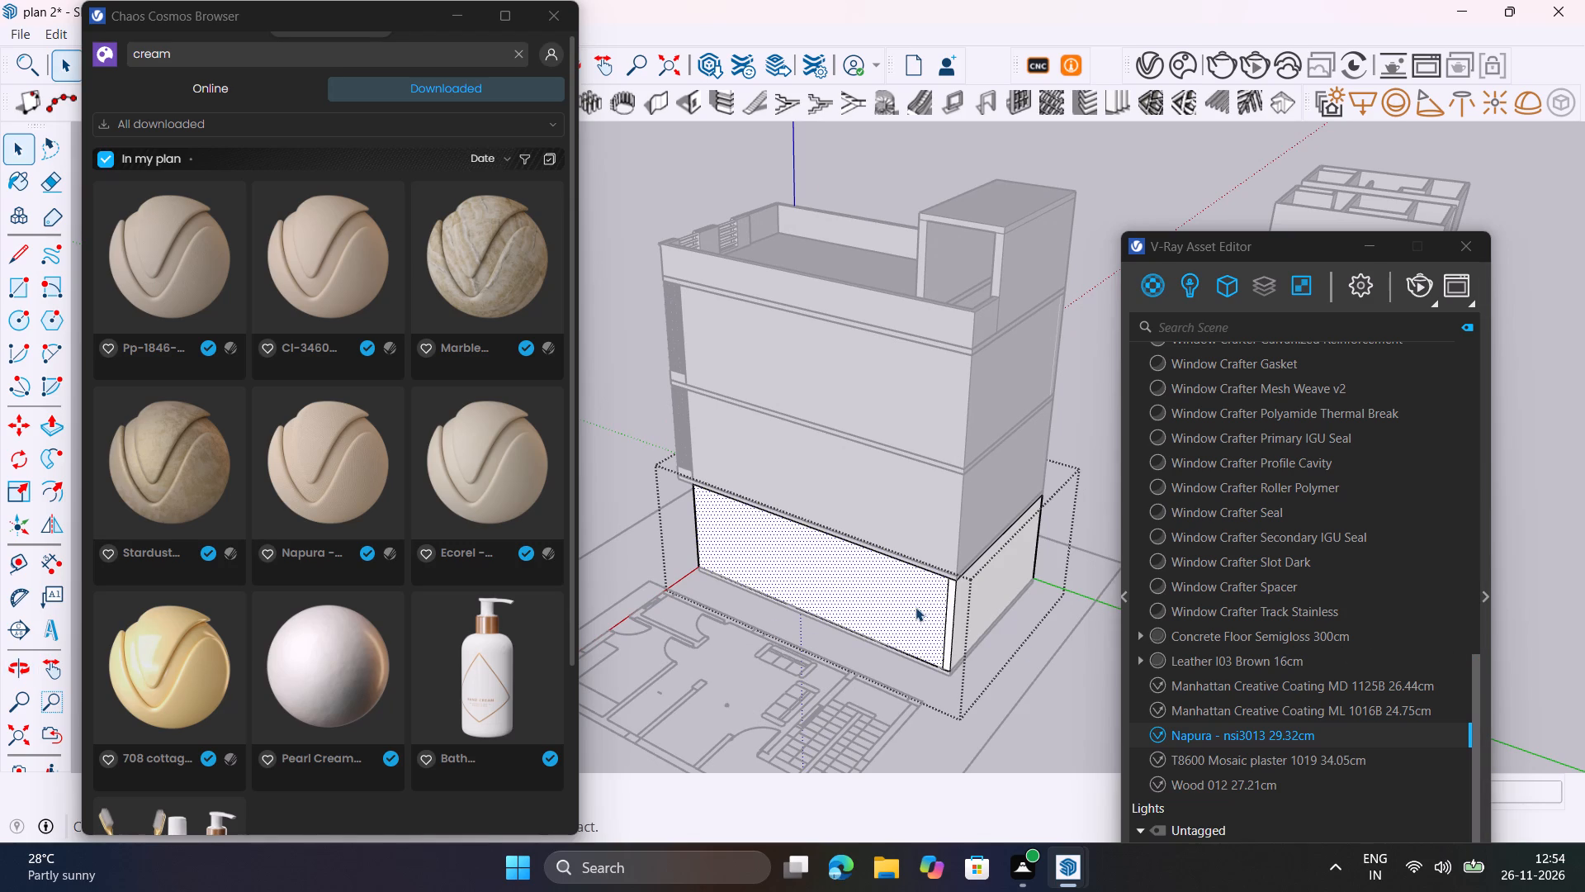
right_click(1223, 733)
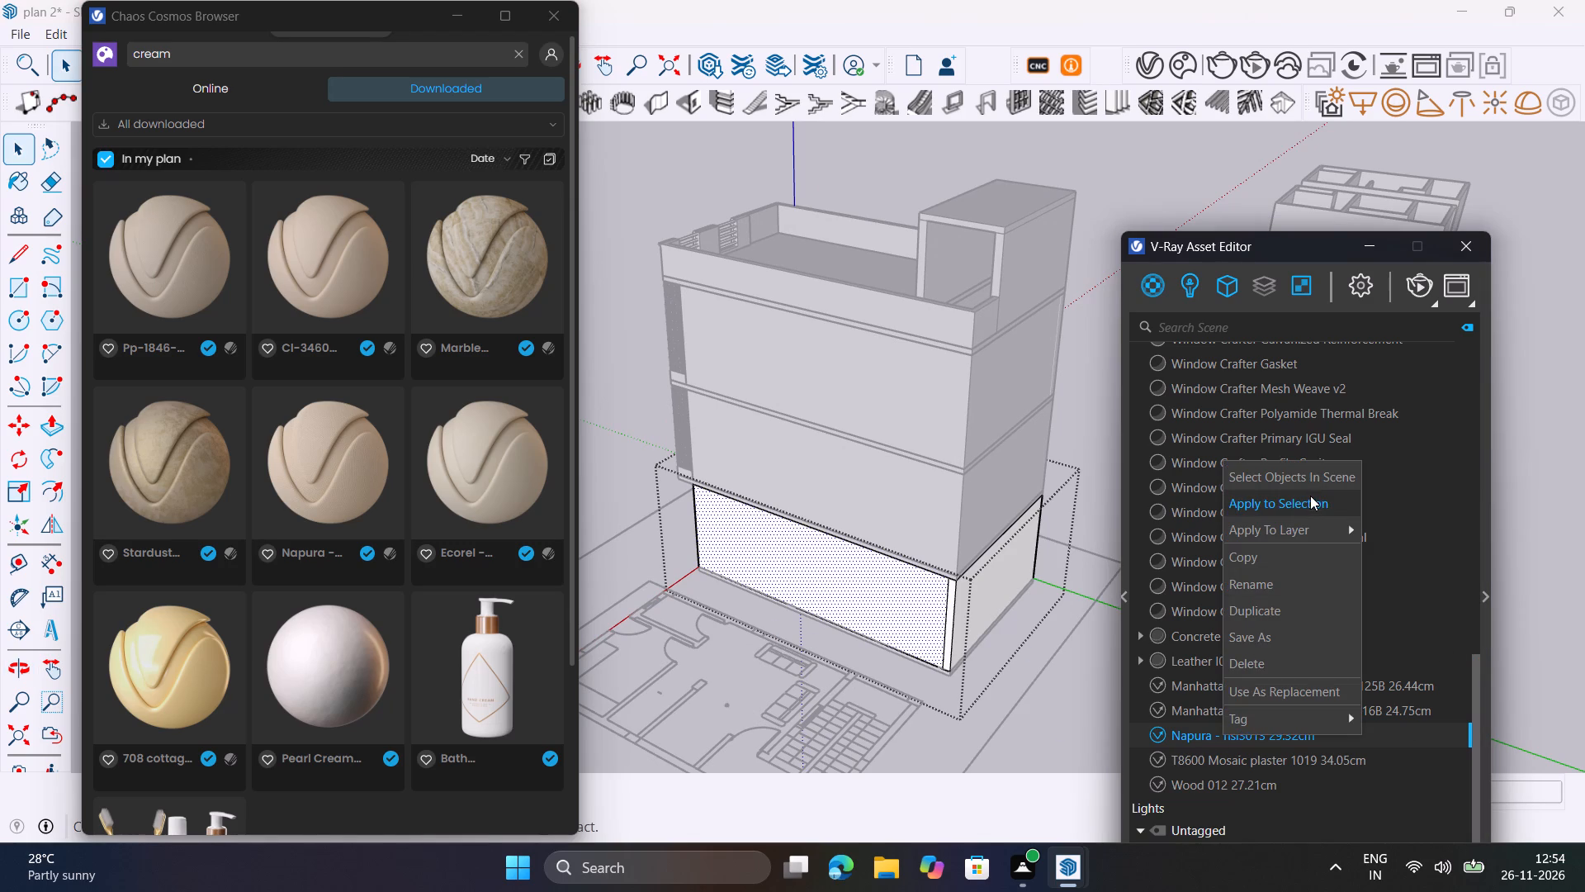
click(1313, 497)
scroll(943, 586, up, 5)
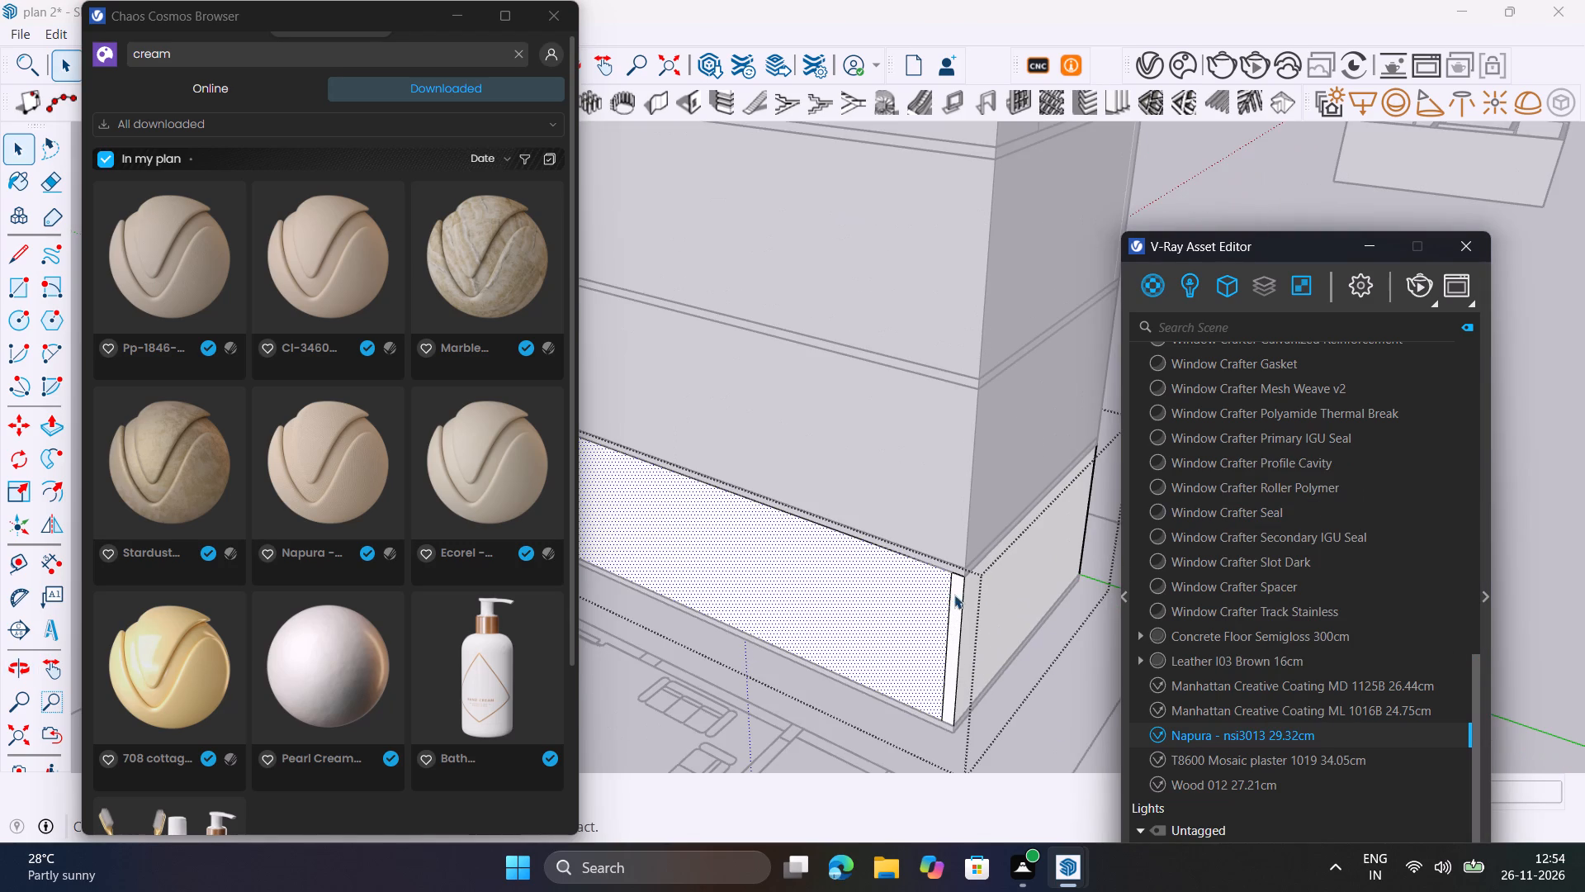
click(954, 595)
right_click(1256, 733)
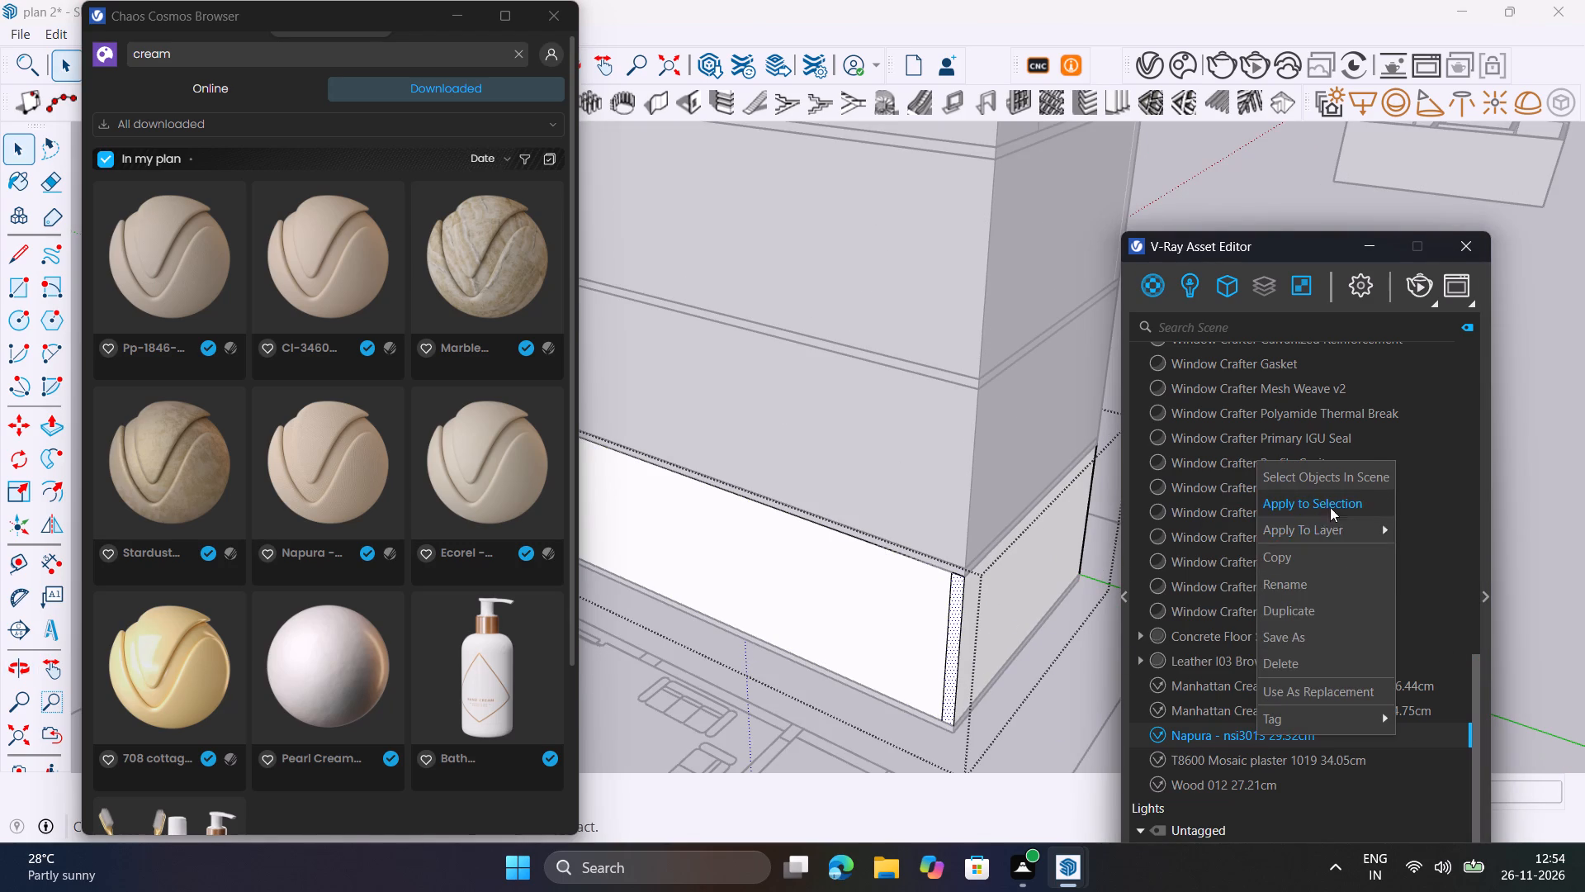
click(1330, 505)
Apply the Napura - nsi3013 material to the long side walls of the middle and top storeys on that same side.
click(906, 439)
double_click(911, 439)
double_click(944, 453)
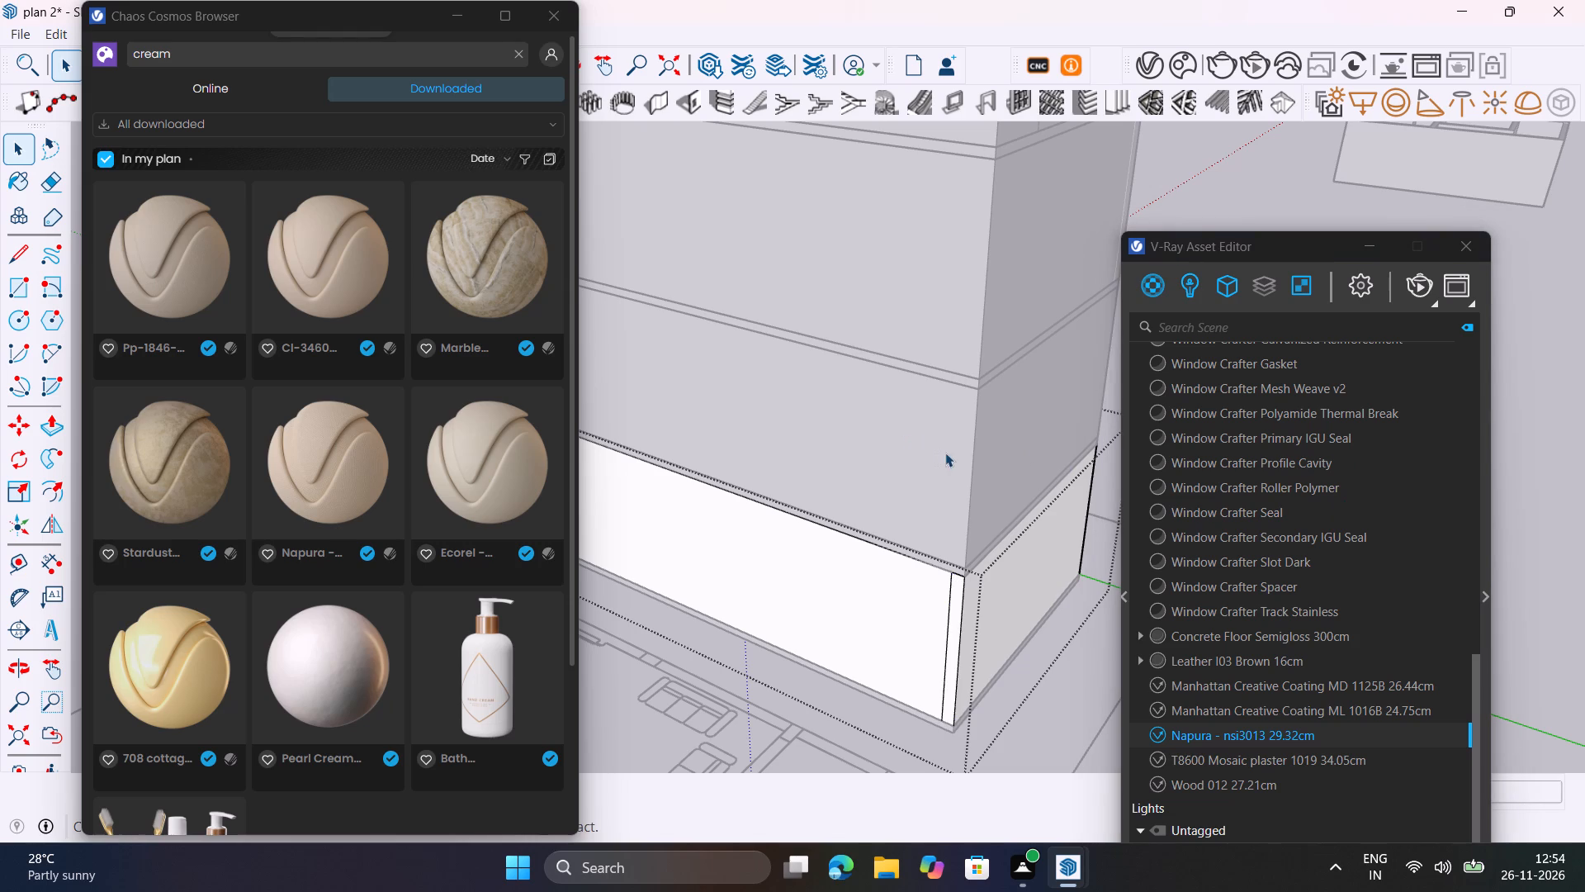
click(942, 453)
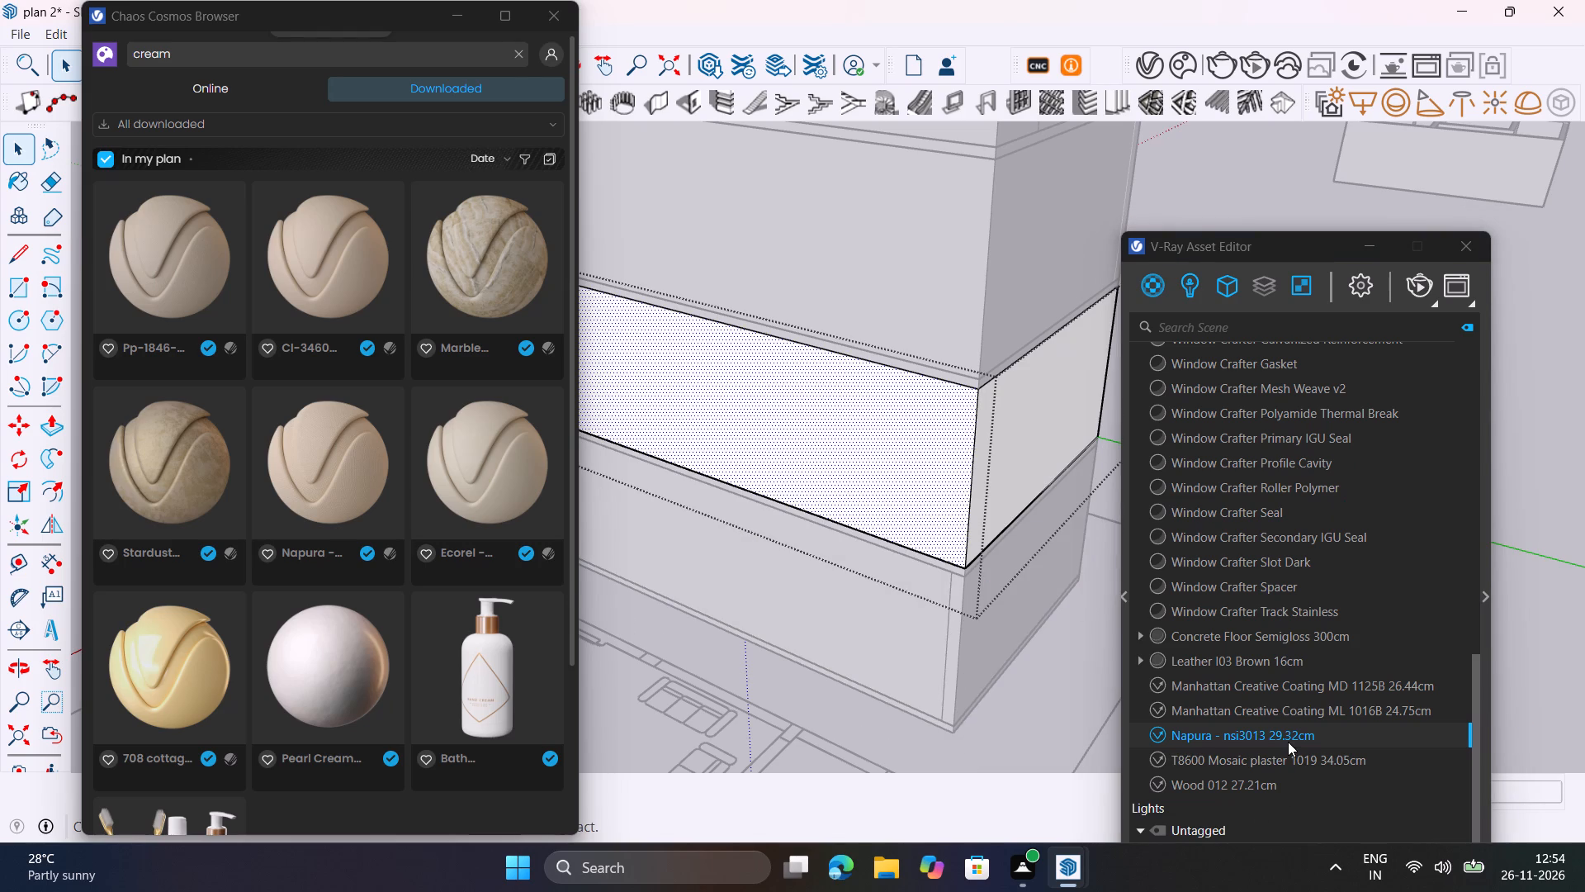
right_click(1289, 738)
click(1356, 515)
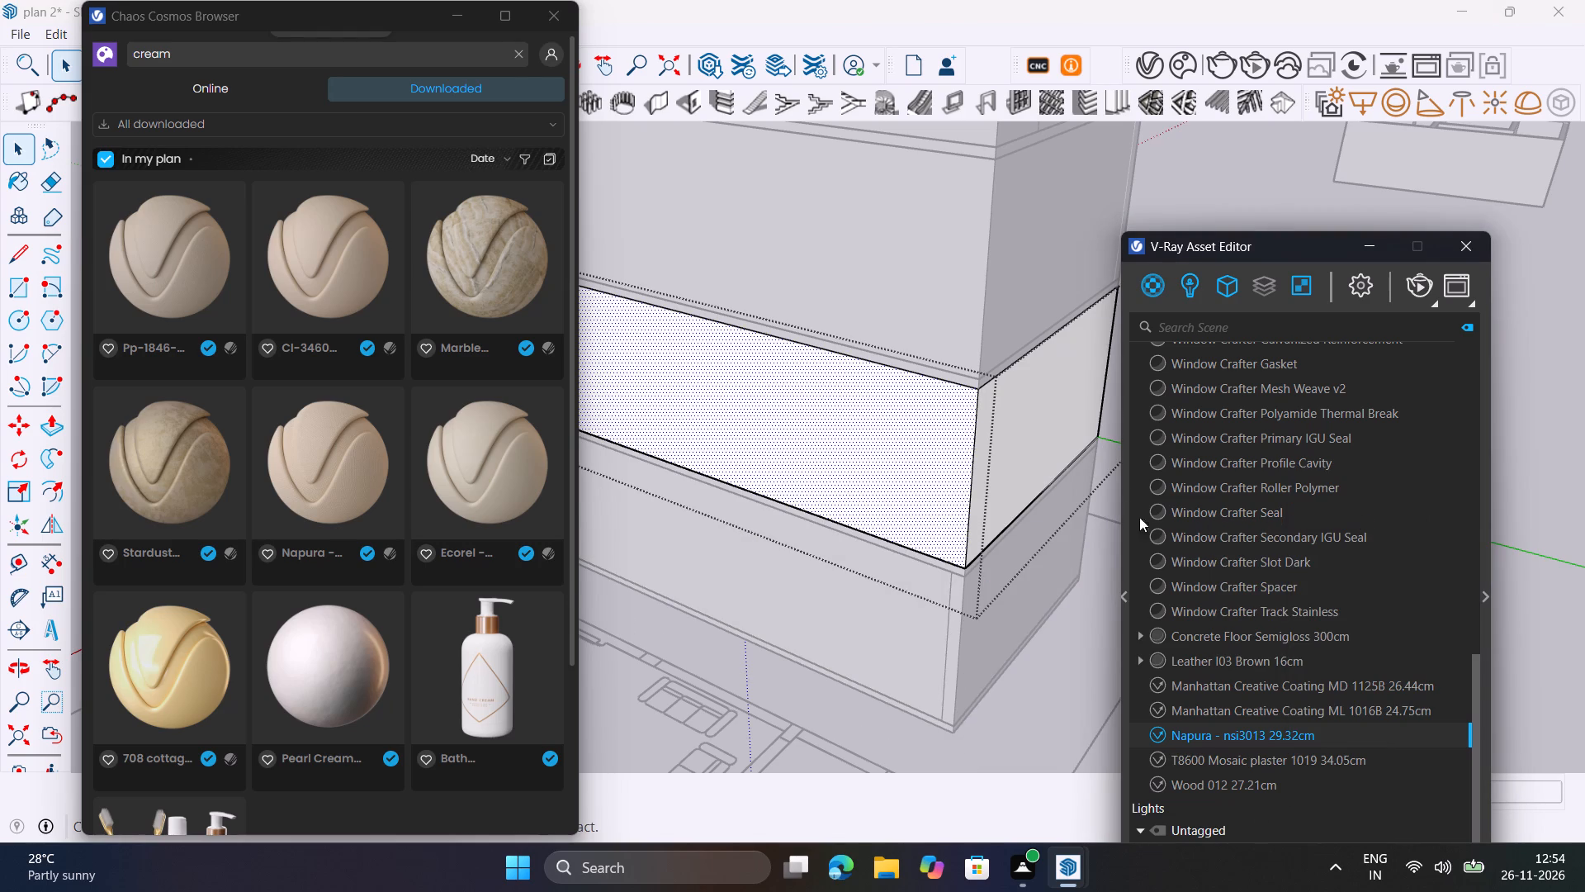
scroll(1110, 488, down, 2)
double_click(907, 325)
click(908, 325)
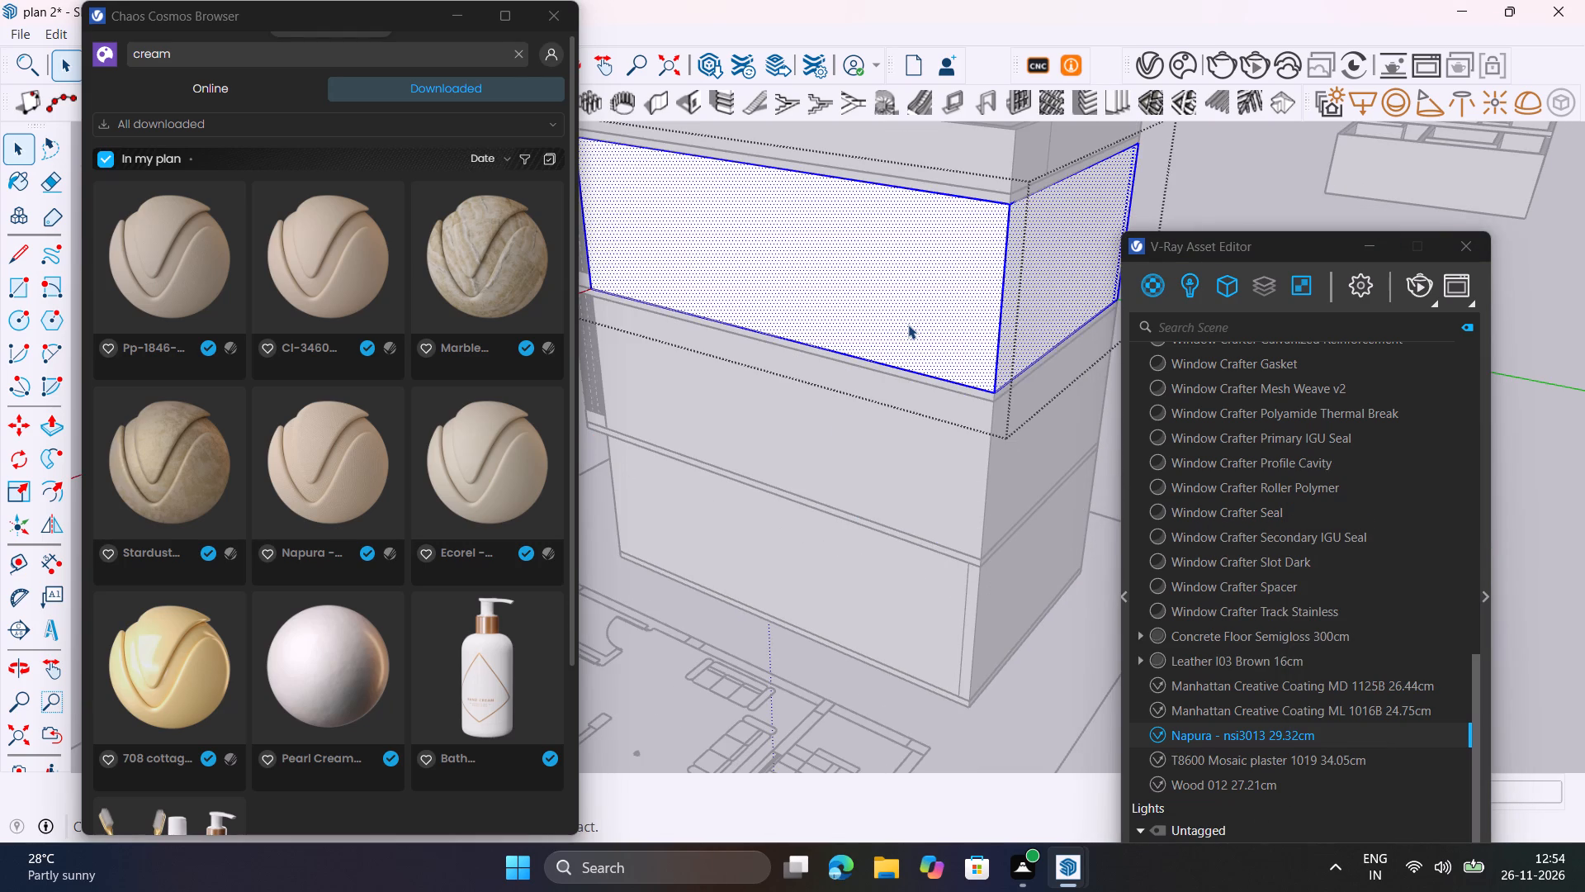
click(908, 325)
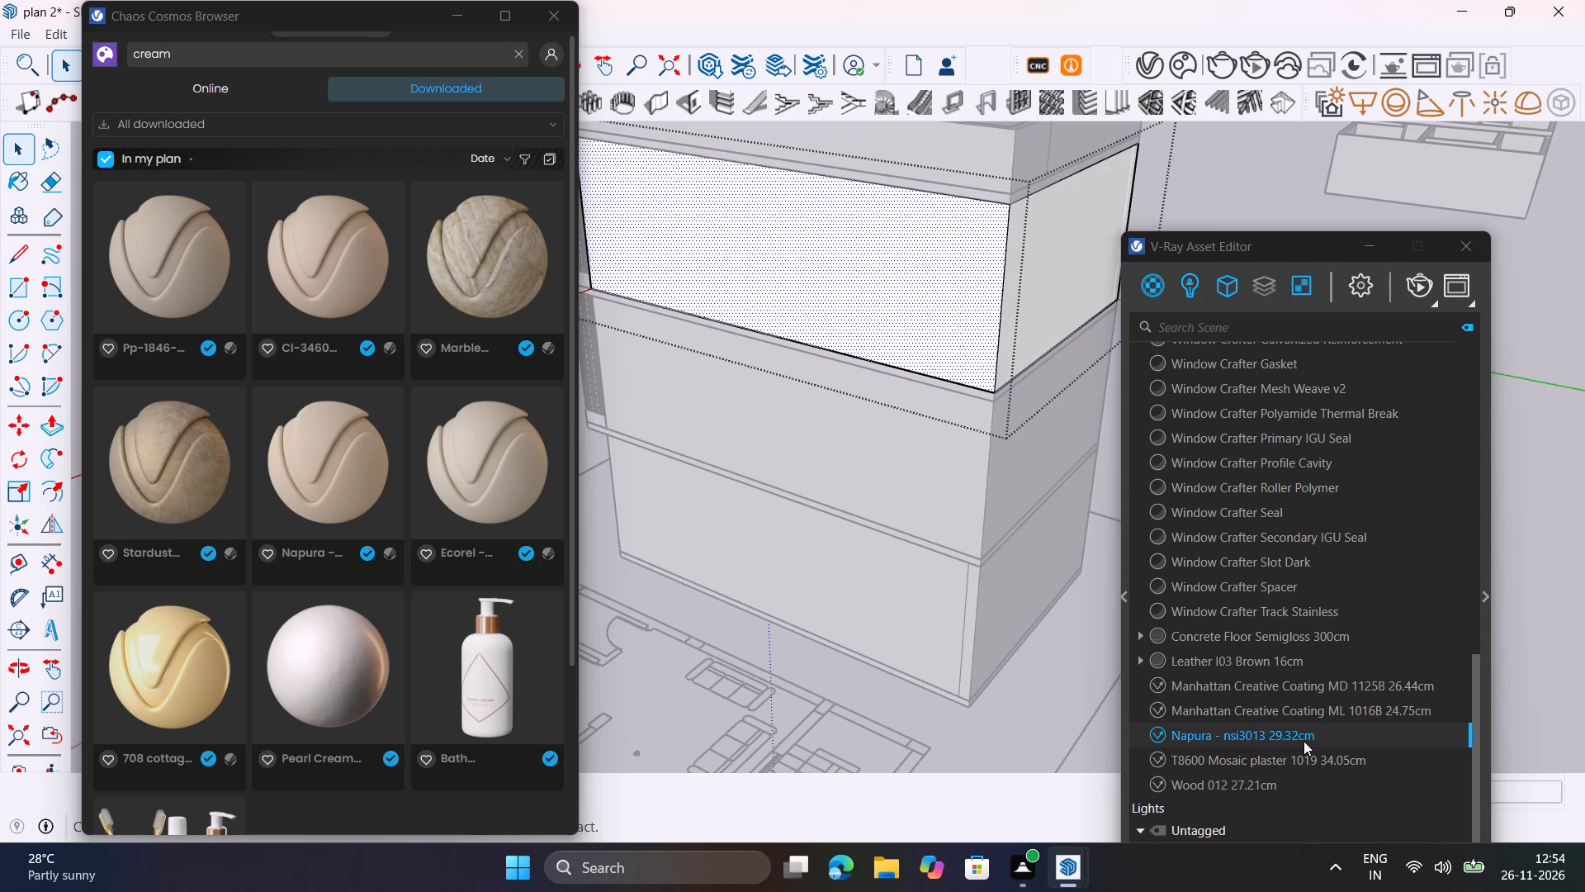
right_click(1303, 739)
click(1360, 510)
Render the house with V-Ray from a front view showing the balconies and one long side wall.
scroll(948, 557, down, 2)
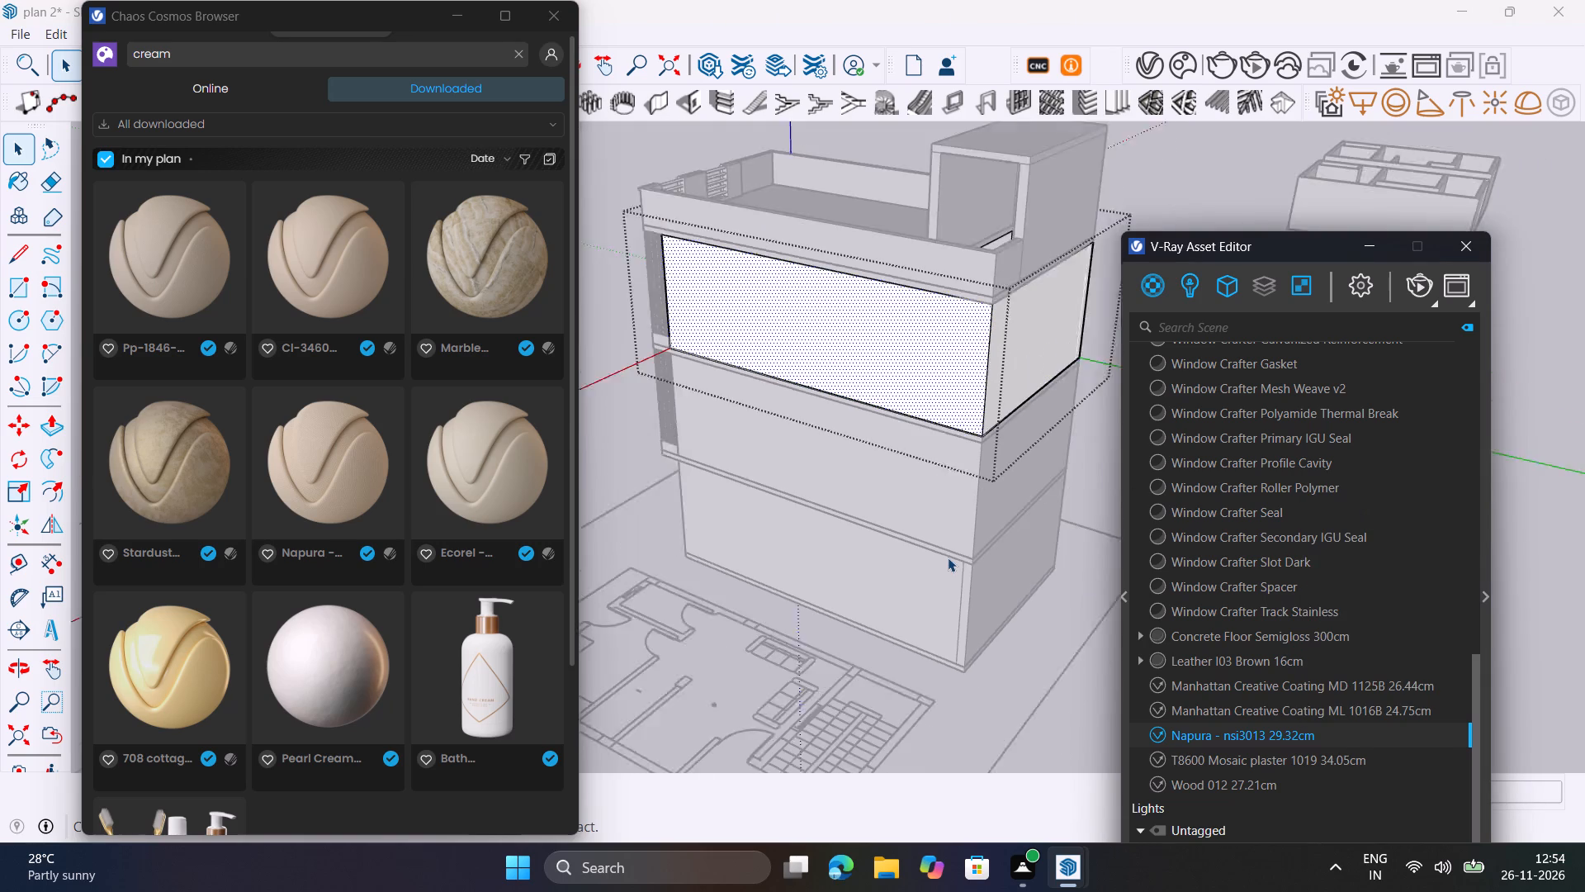
scroll(948, 557, down, 6)
click(1054, 673)
middle_drag(880, 694, 1412, 700)
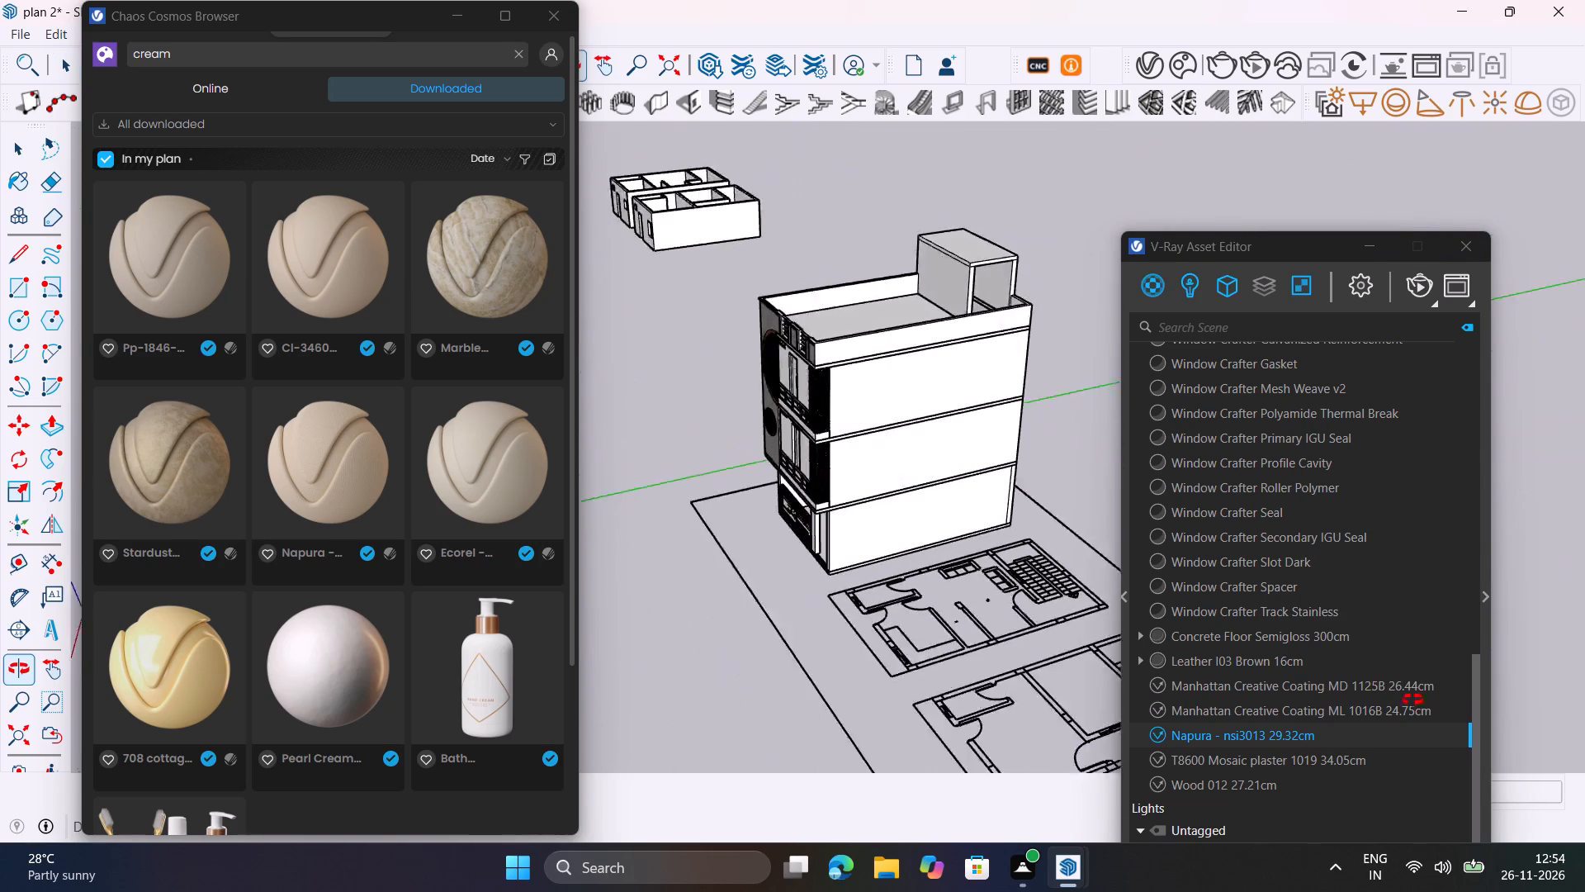
middle_drag(1412, 700, 1529, 685)
middle_drag(853, 564, 920, 608)
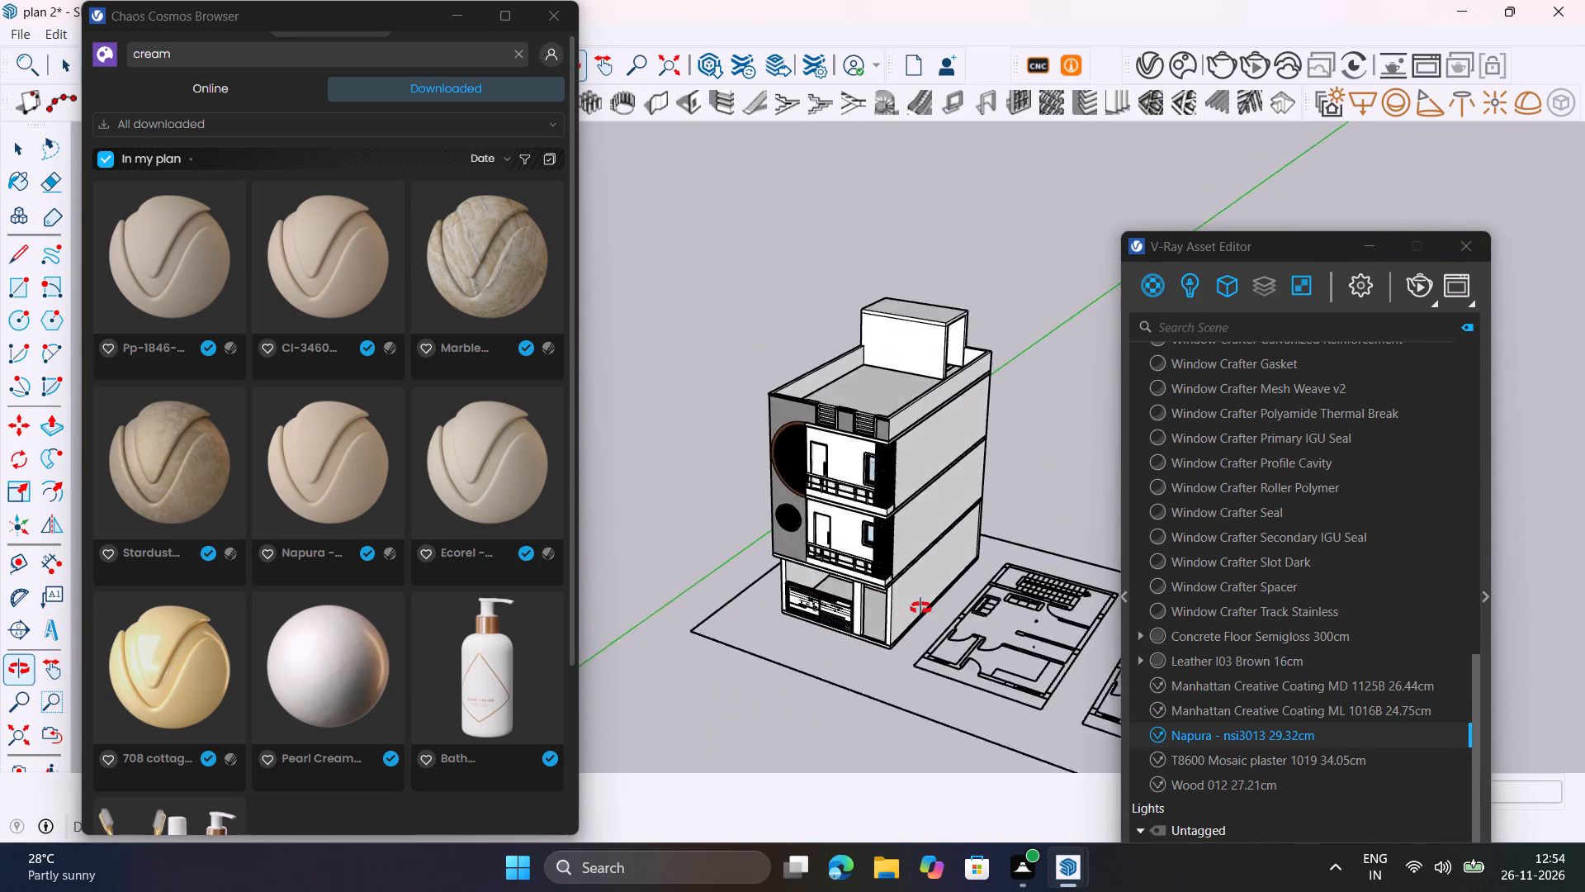
middle_drag(920, 608, 1040, 549)
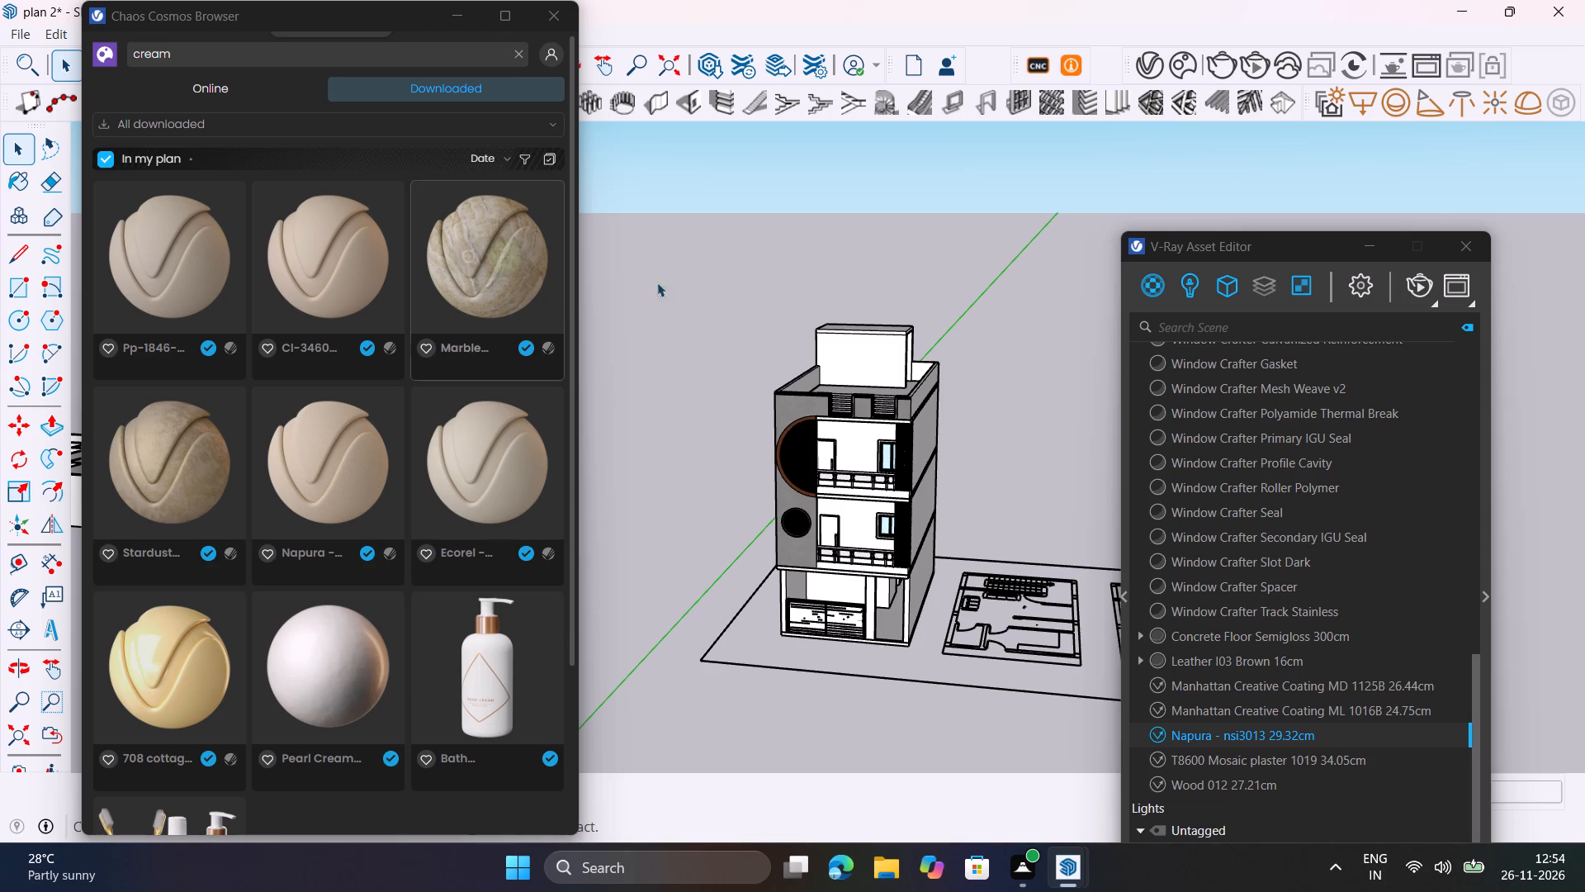
click(1427, 286)
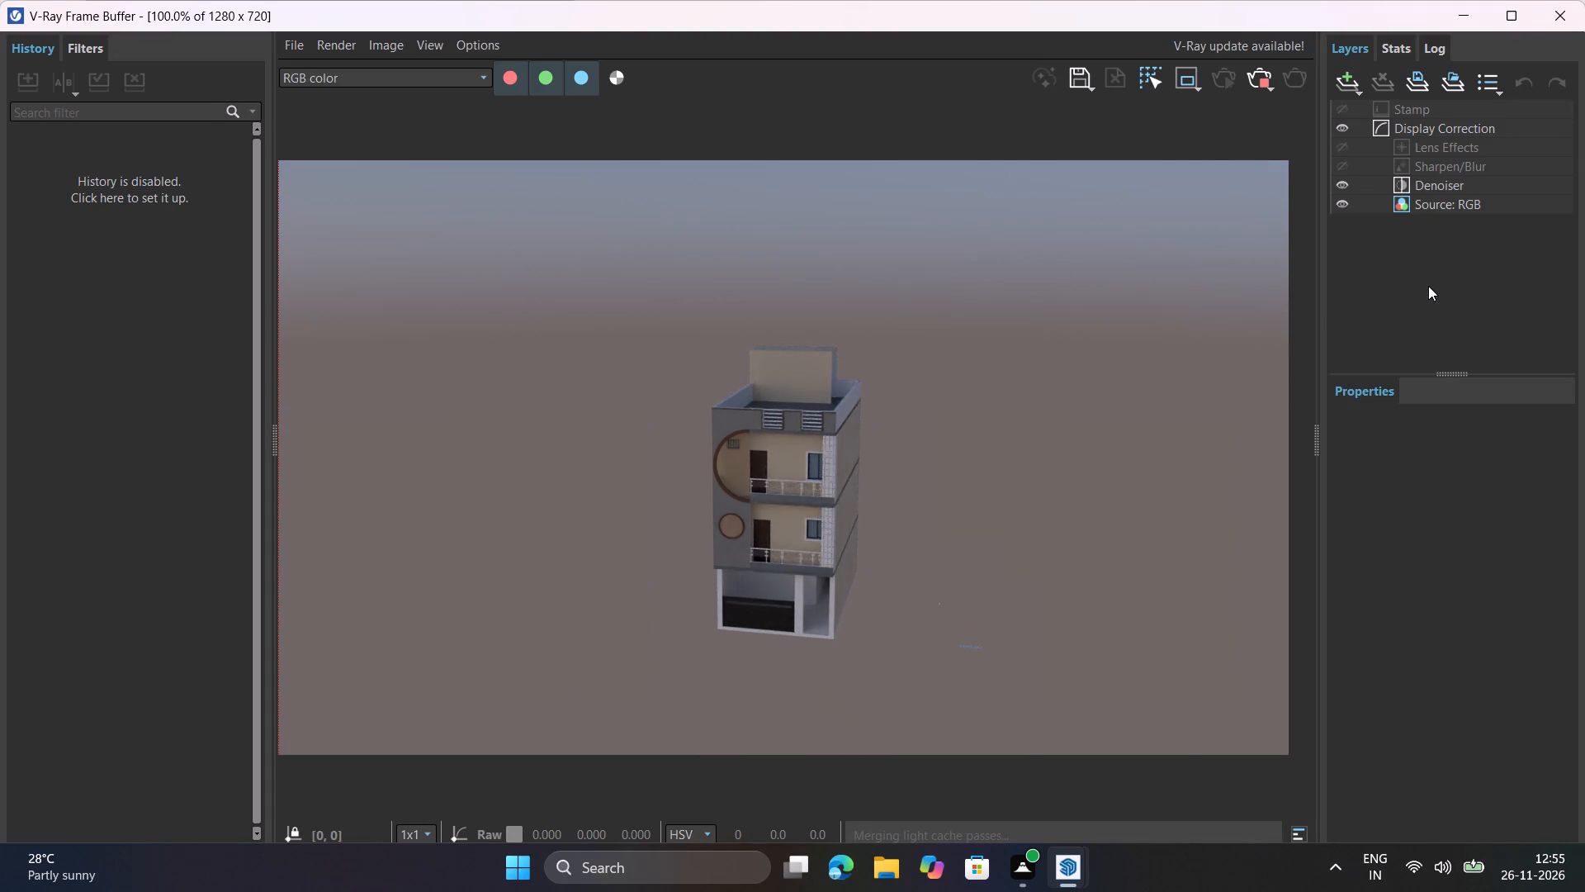
Examine the rendered balcony walls, circular openings and side wall up close, stop the render and close the frame buffer.
scroll(770, 579, up, 2)
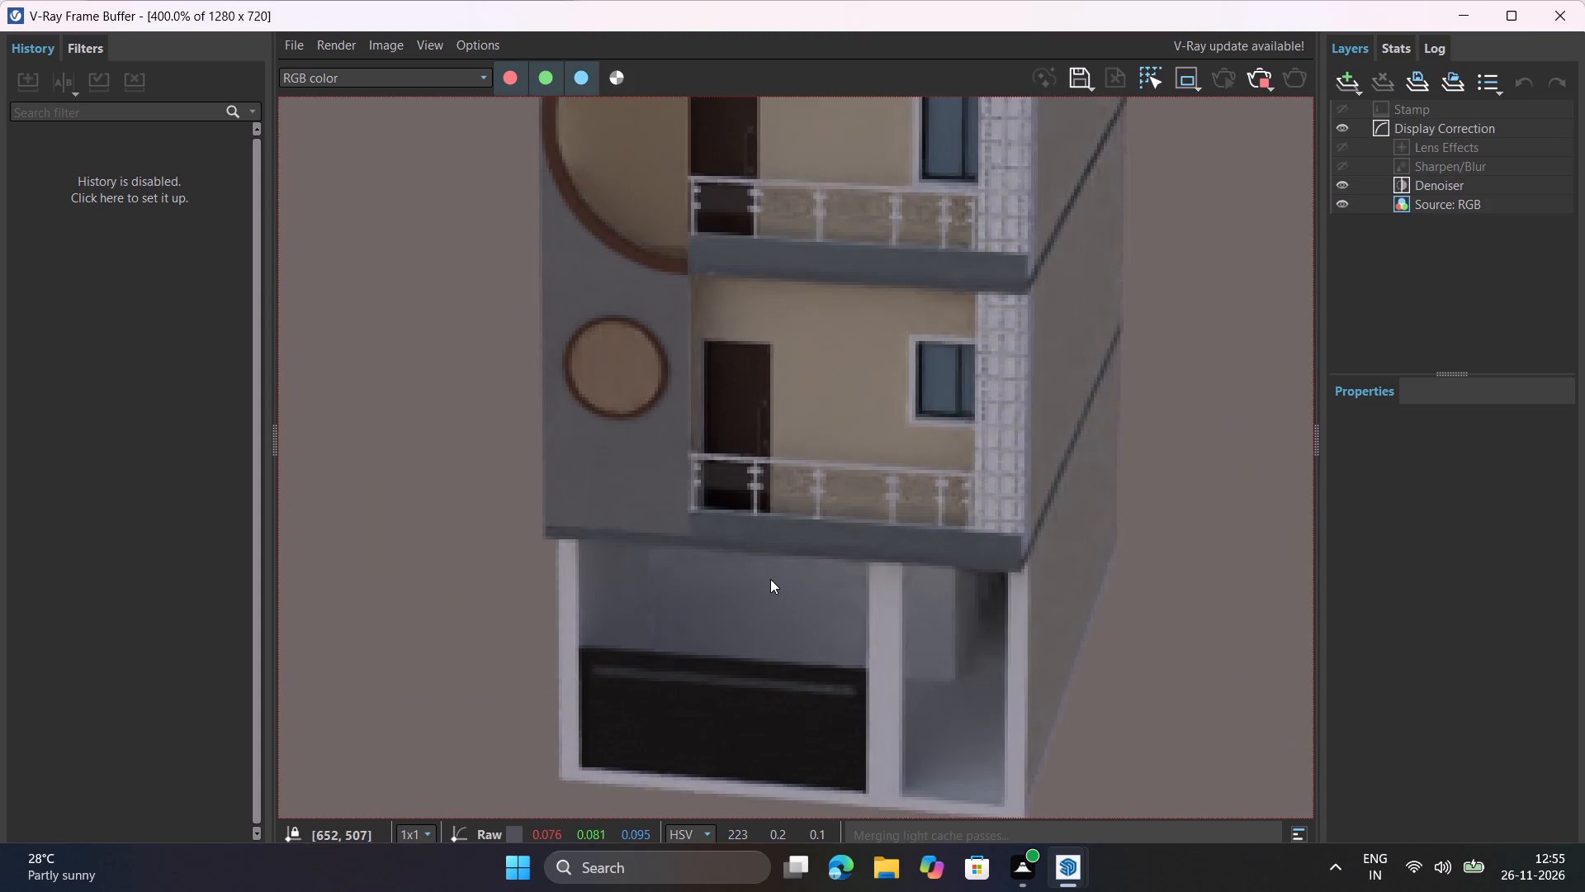
scroll(770, 579, down, 1)
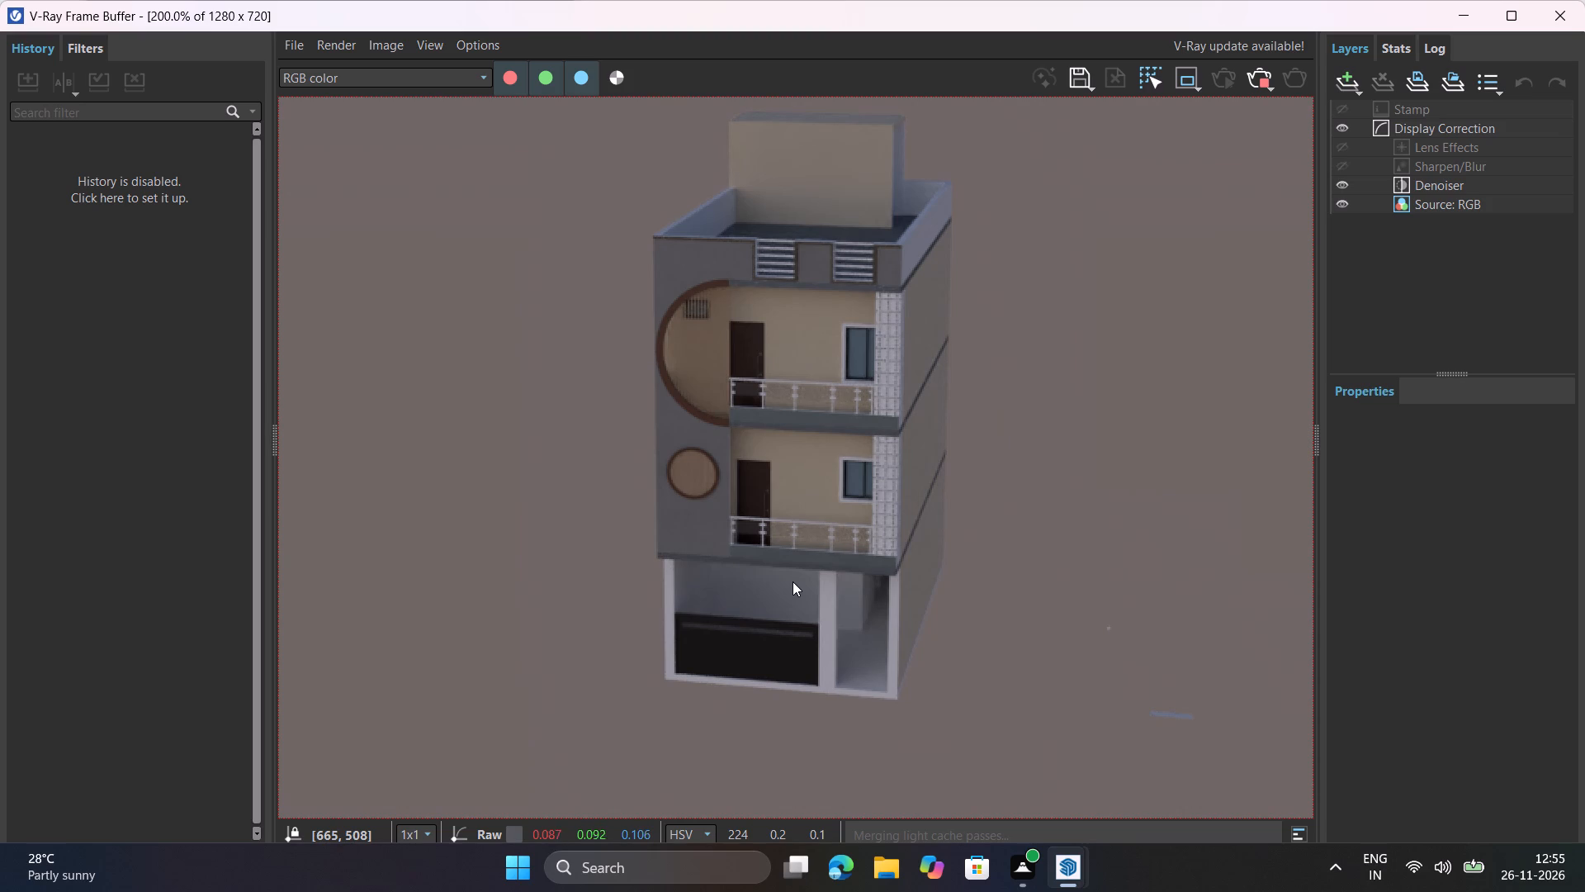
scroll(821, 454, up, 3)
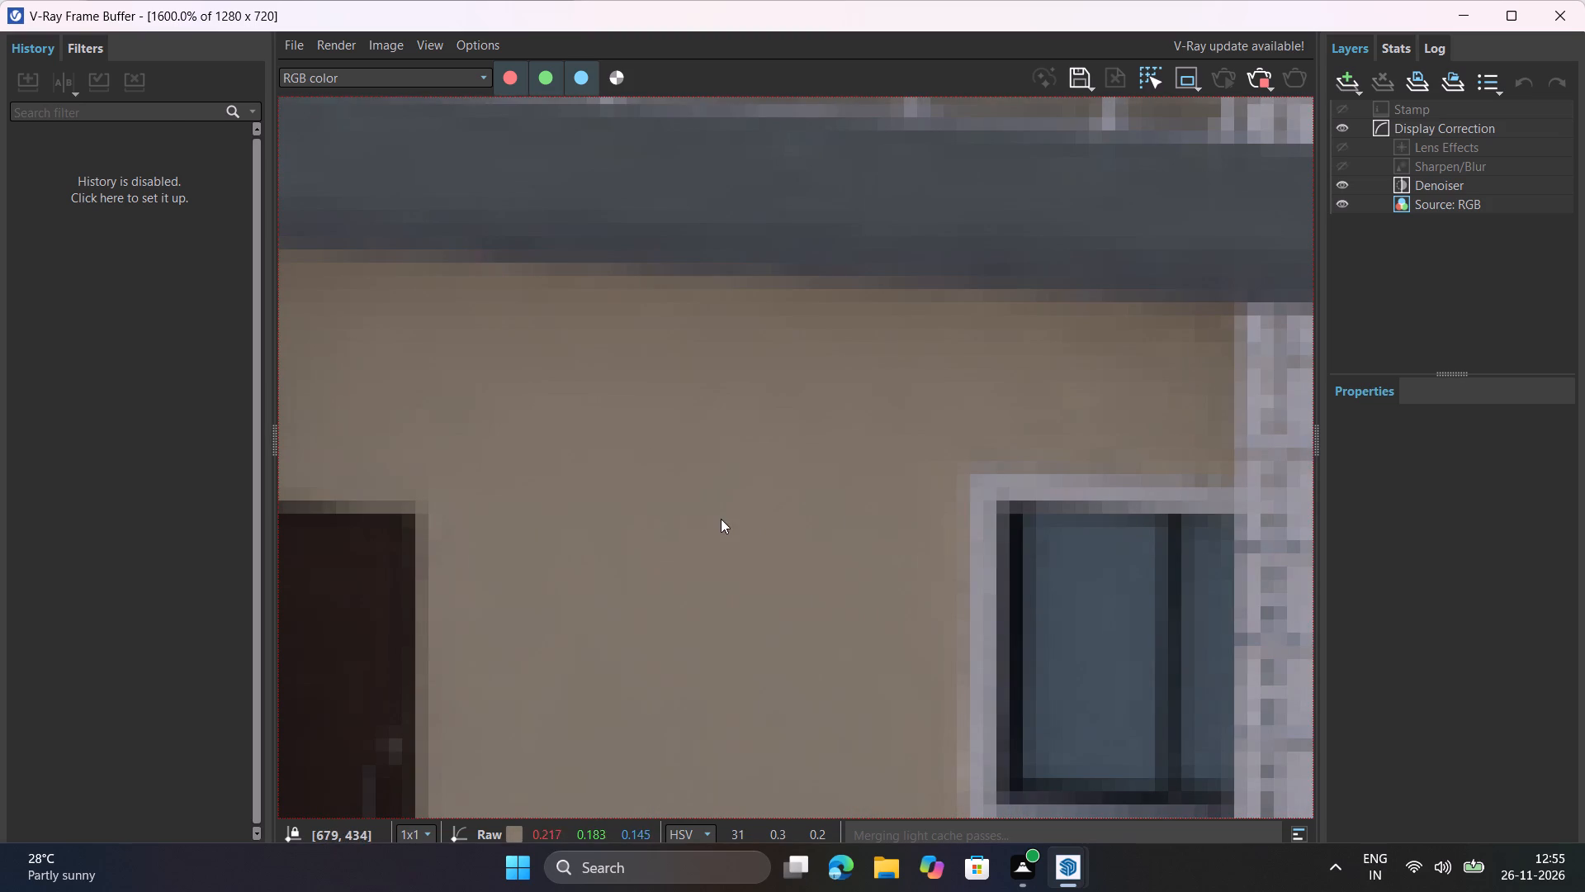
scroll(721, 505, down, 3)
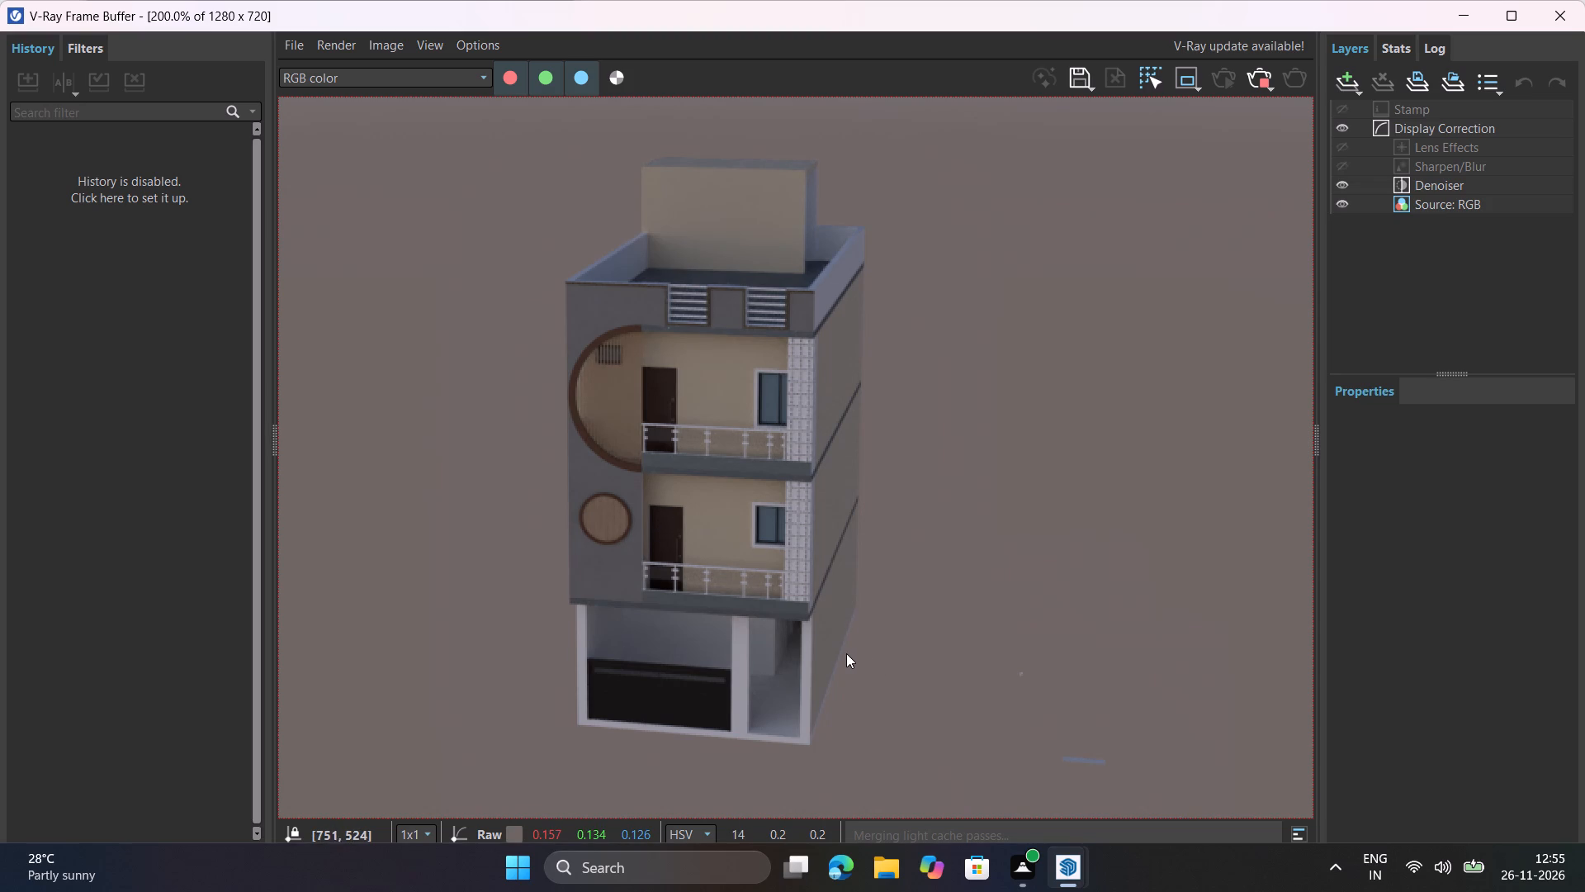
scroll(750, 557, up, 1)
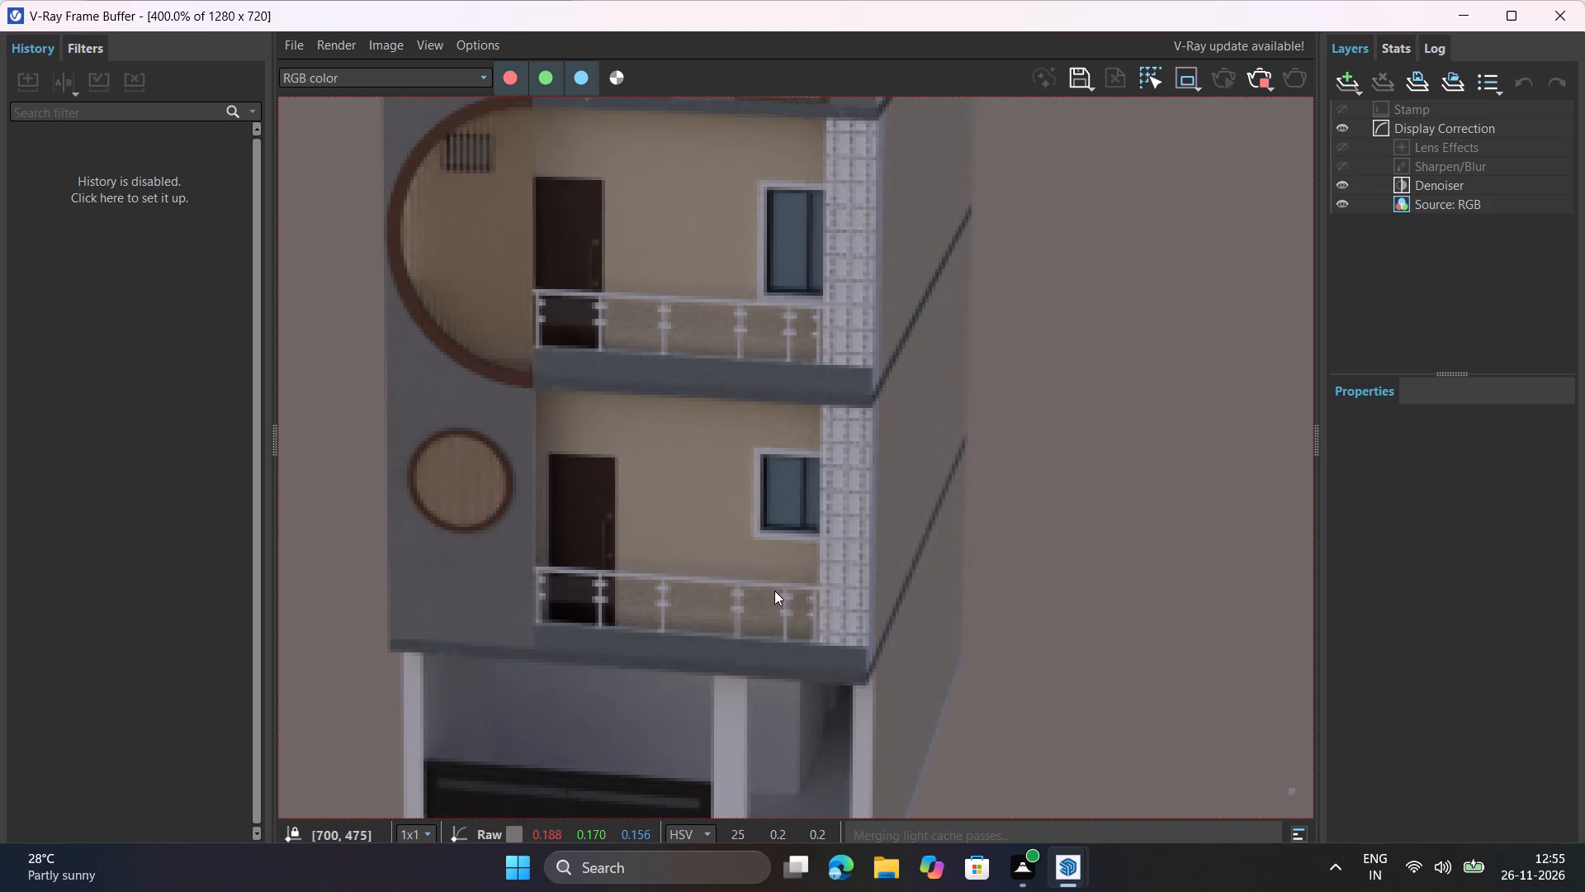
scroll(753, 590, down, 1)
scroll(613, 521, up, 3)
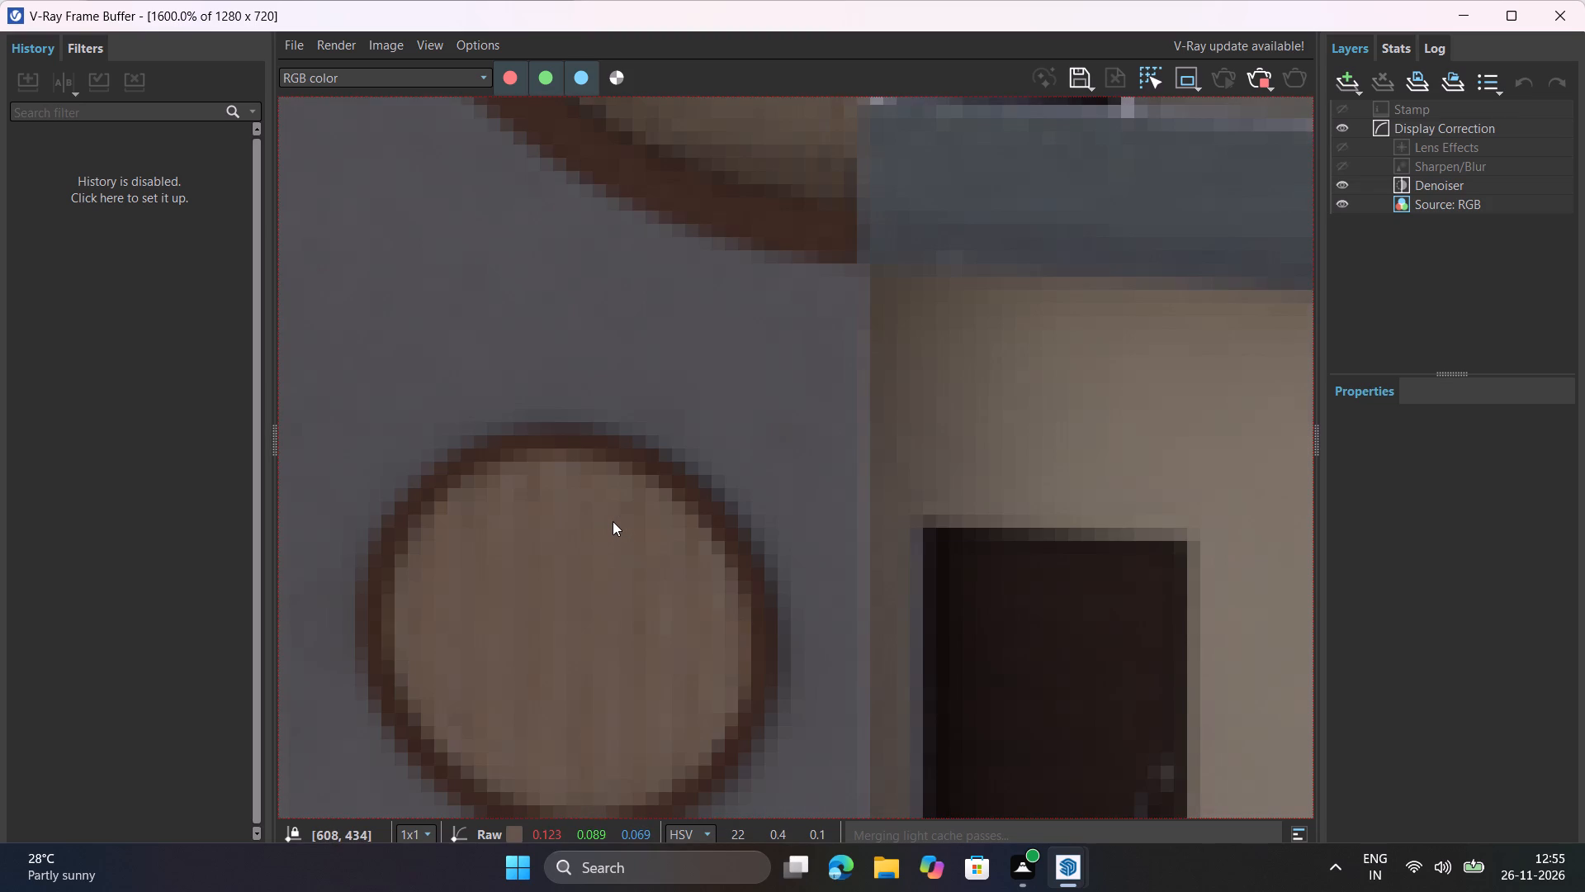
scroll(613, 521, down, 1)
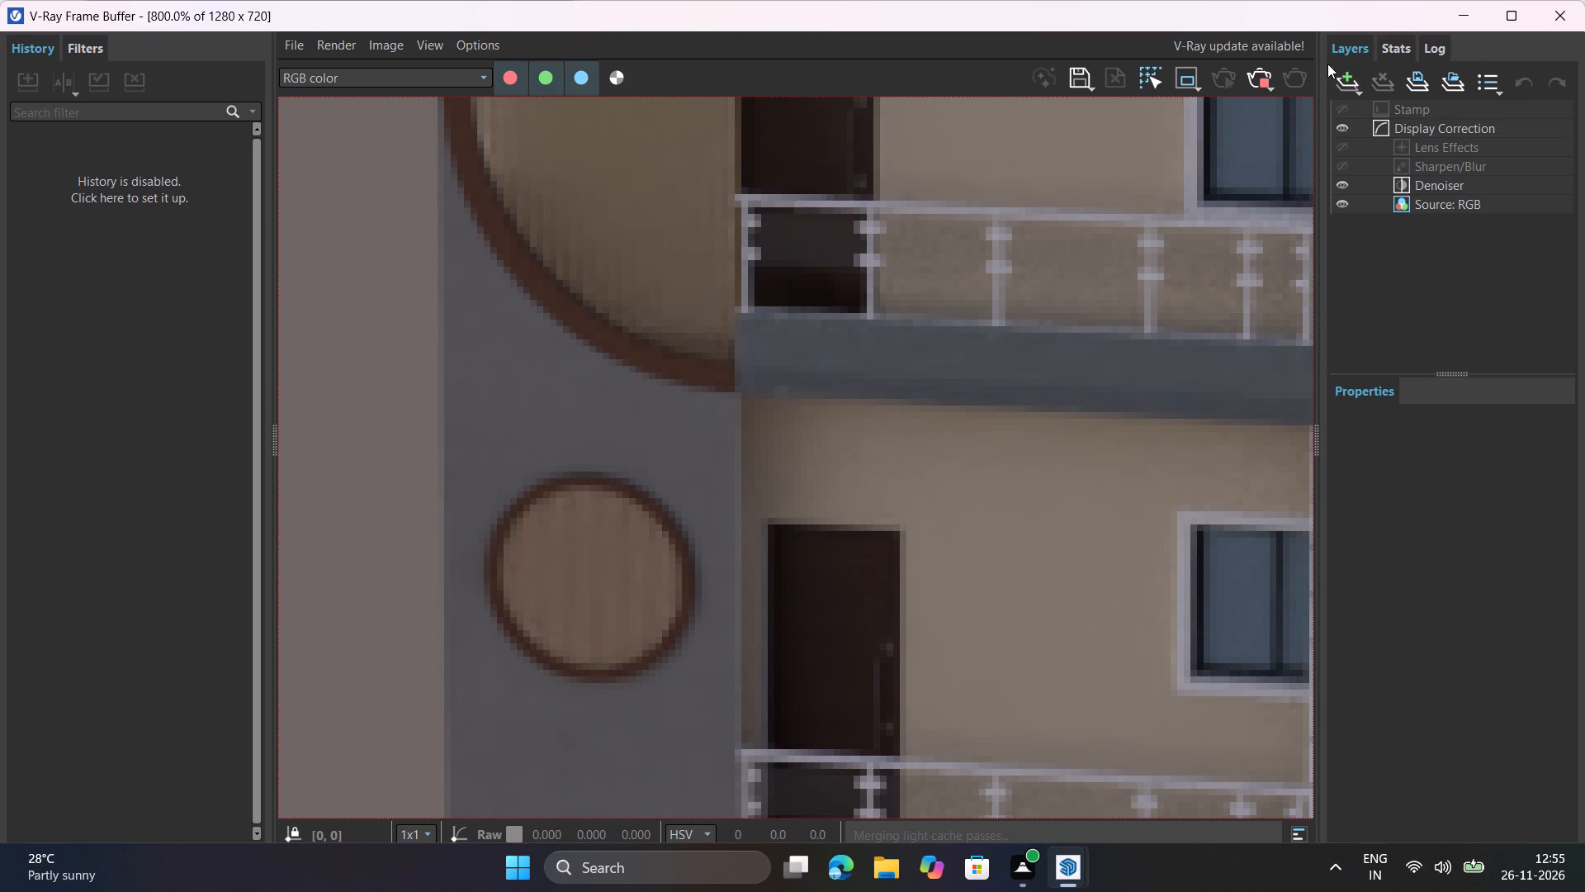
click(1265, 79)
click(1566, 22)
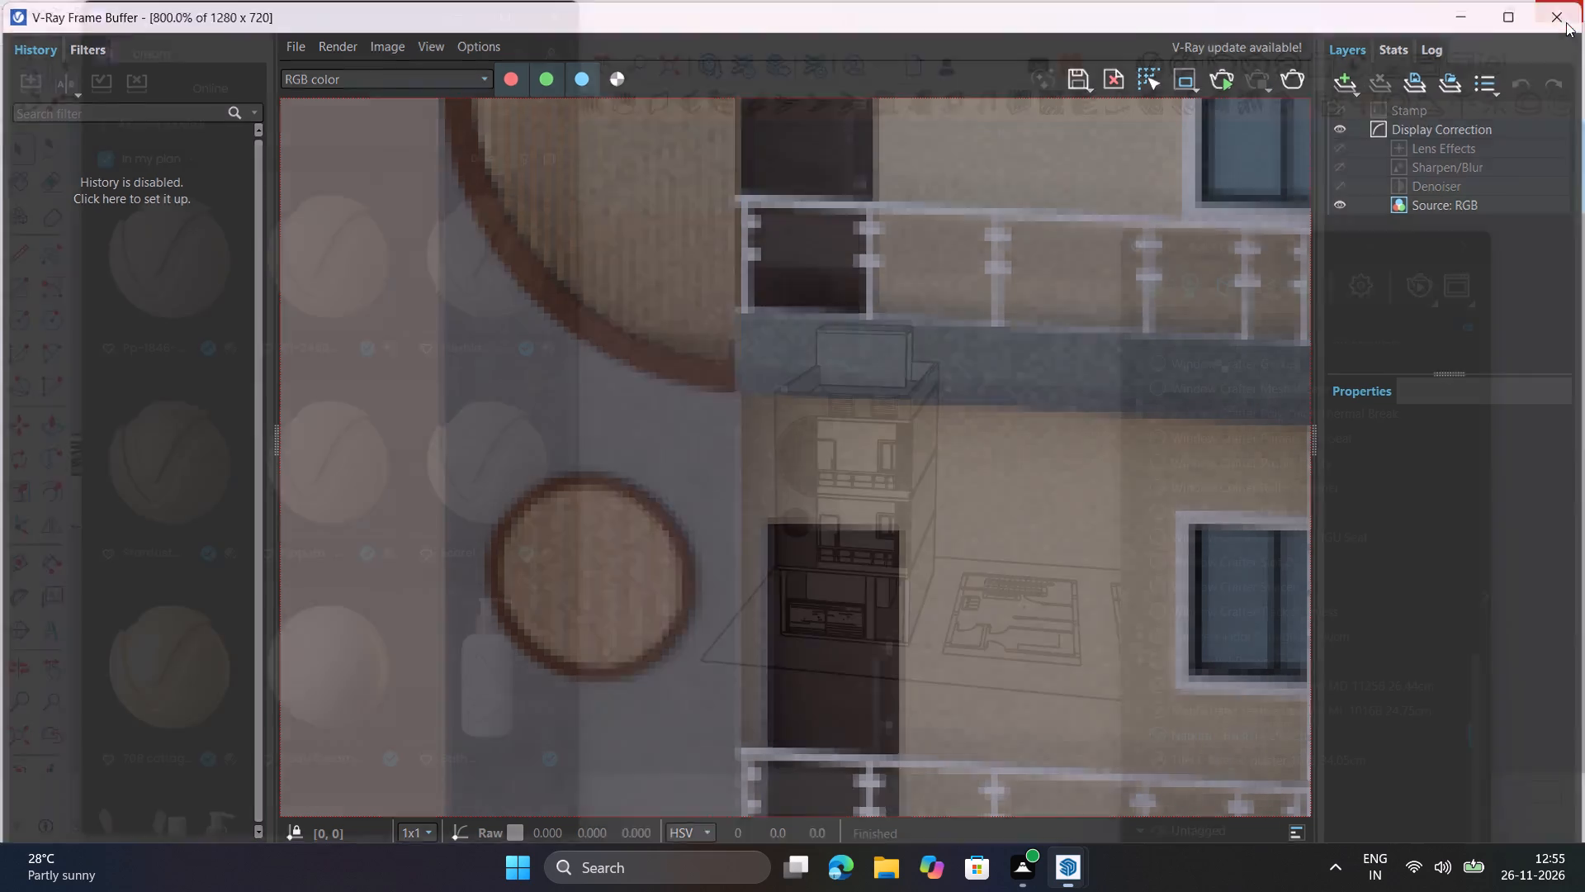
Examine the small circular opening with vertical slats in the grey concrete front wall up close.
scroll(769, 522, up, 10)
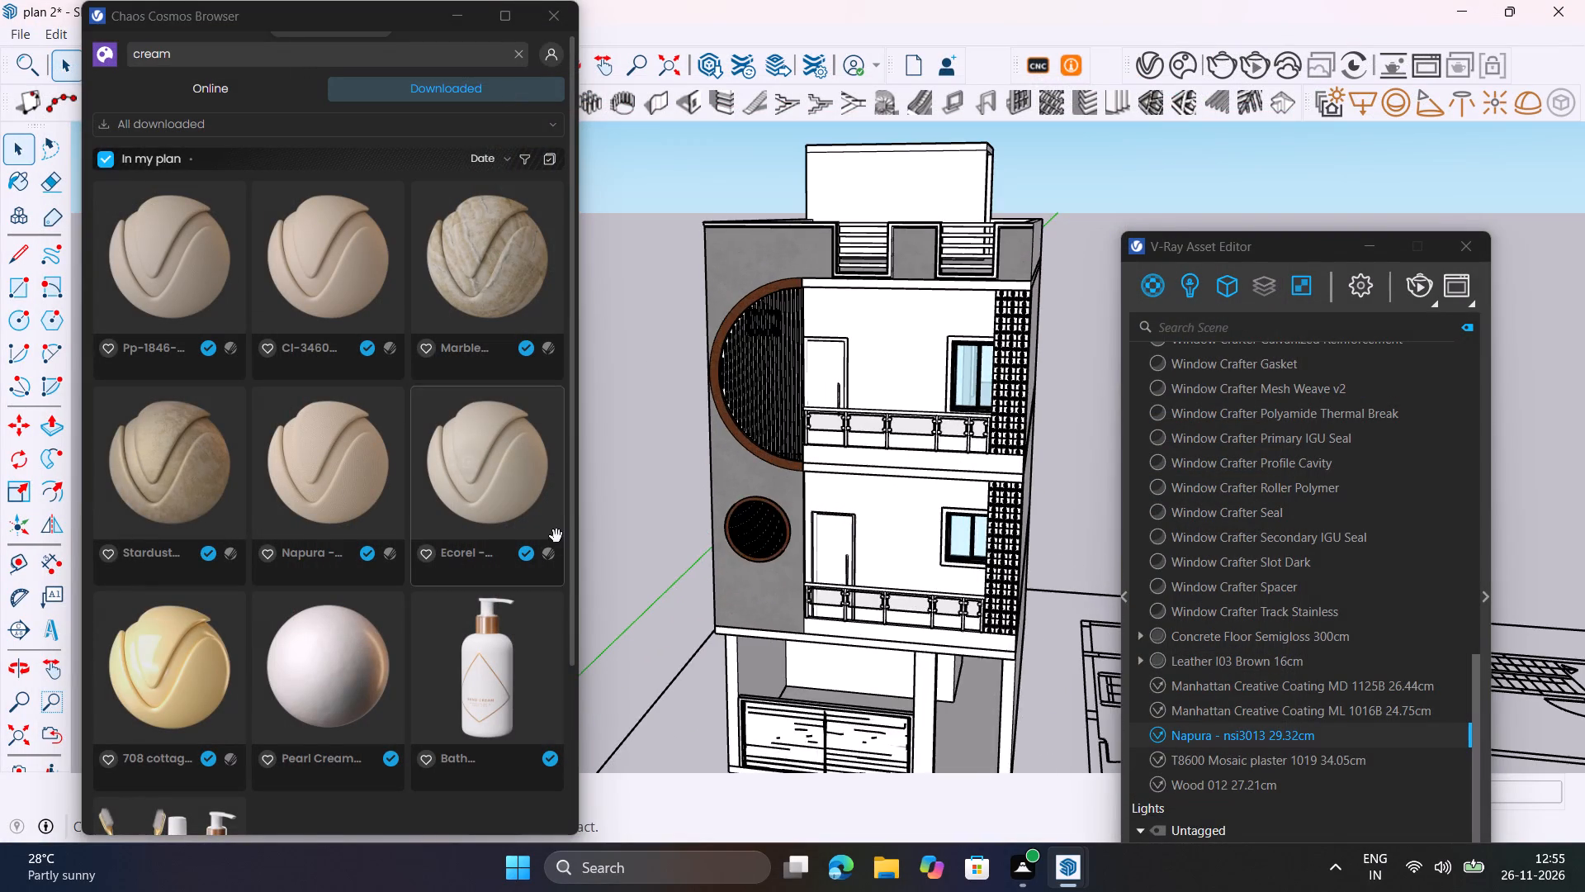
scroll(556, 536, up, 6)
scroll(786, 493, up, 10)
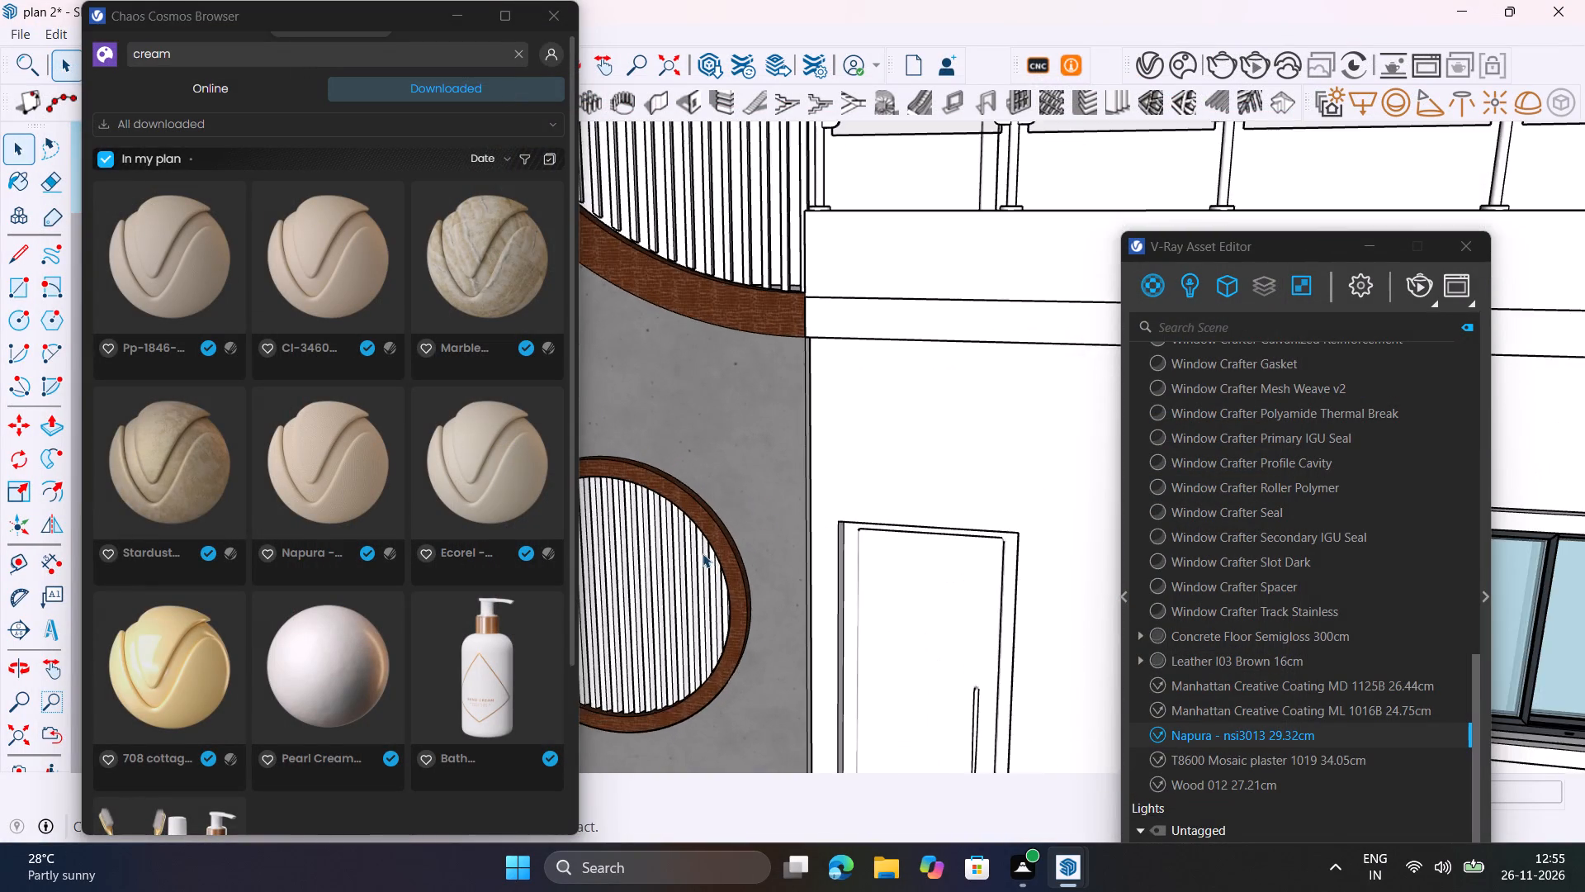
scroll(703, 552, up, 4)
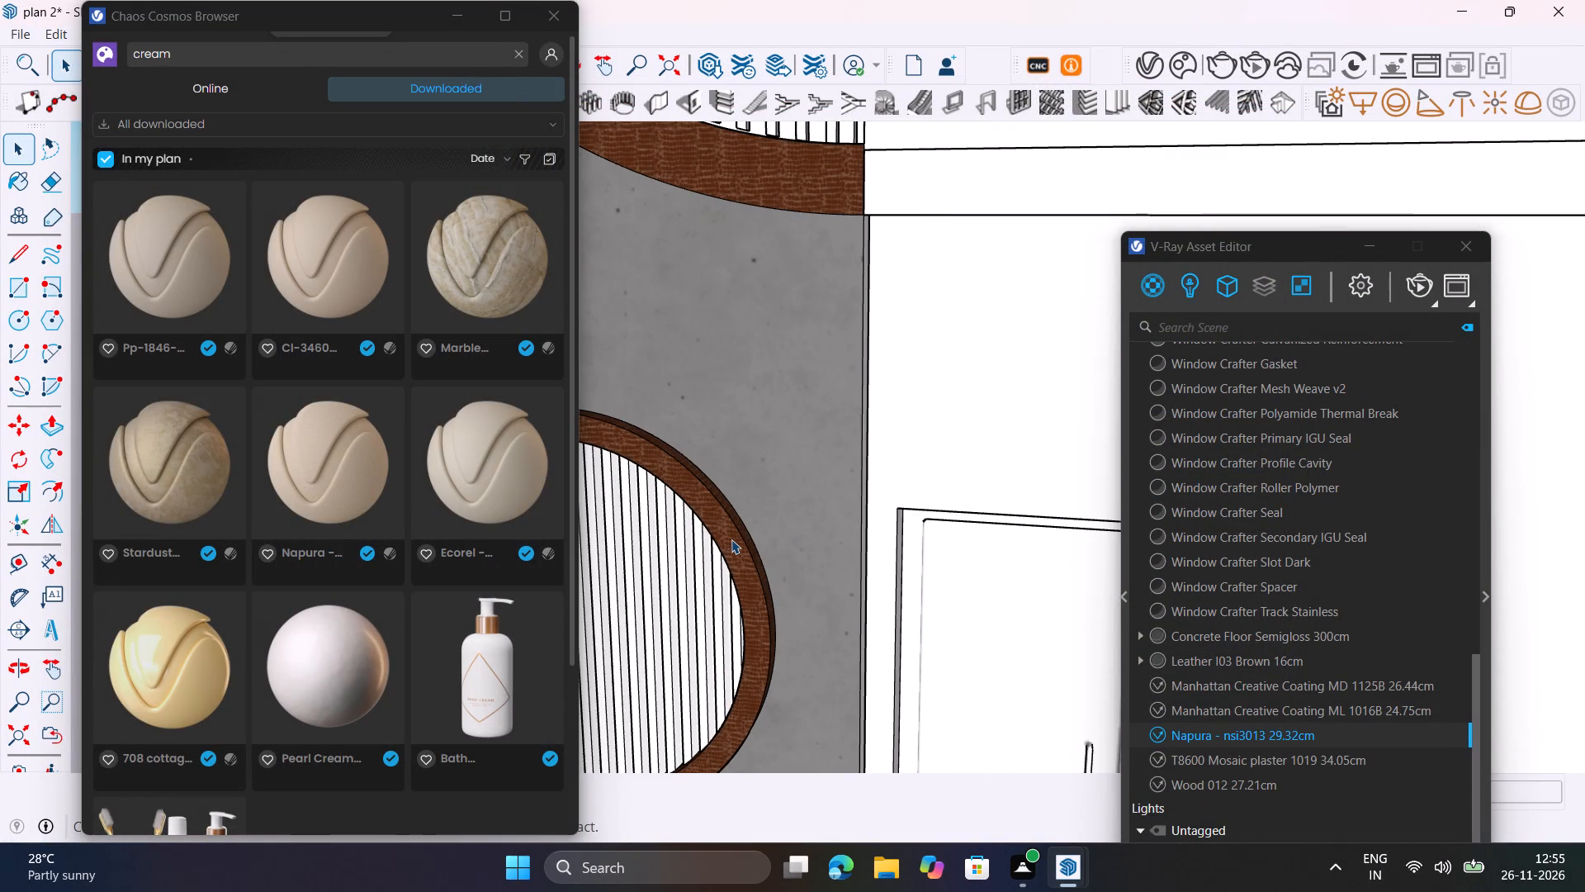
scroll(731, 534, down, 2)
middle_drag(720, 540, 957, 509)
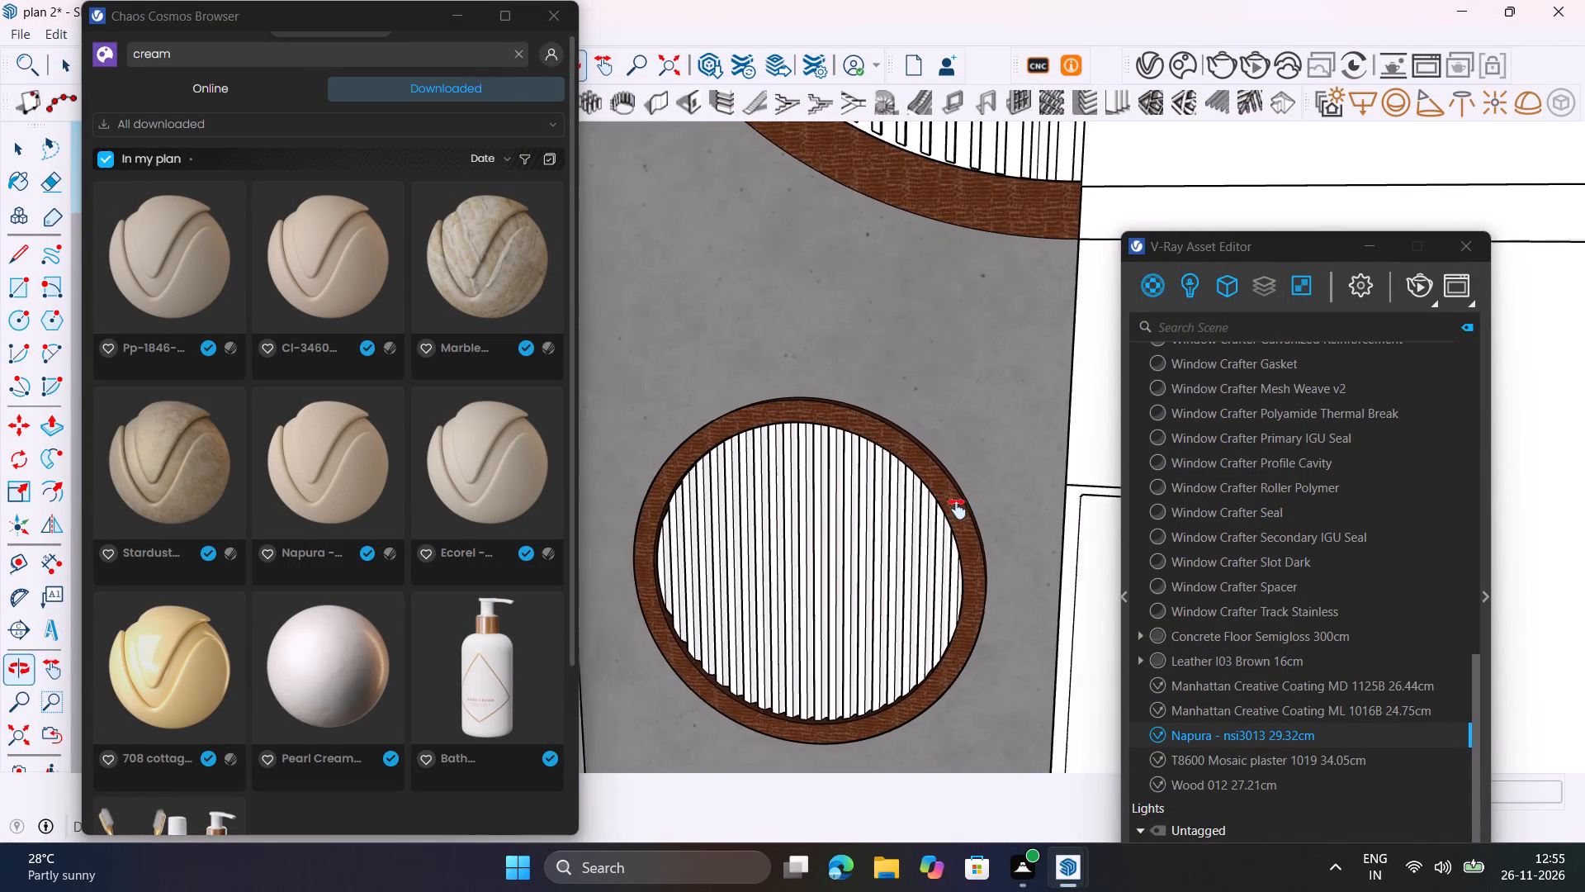
middle_drag(957, 509, 999, 513)
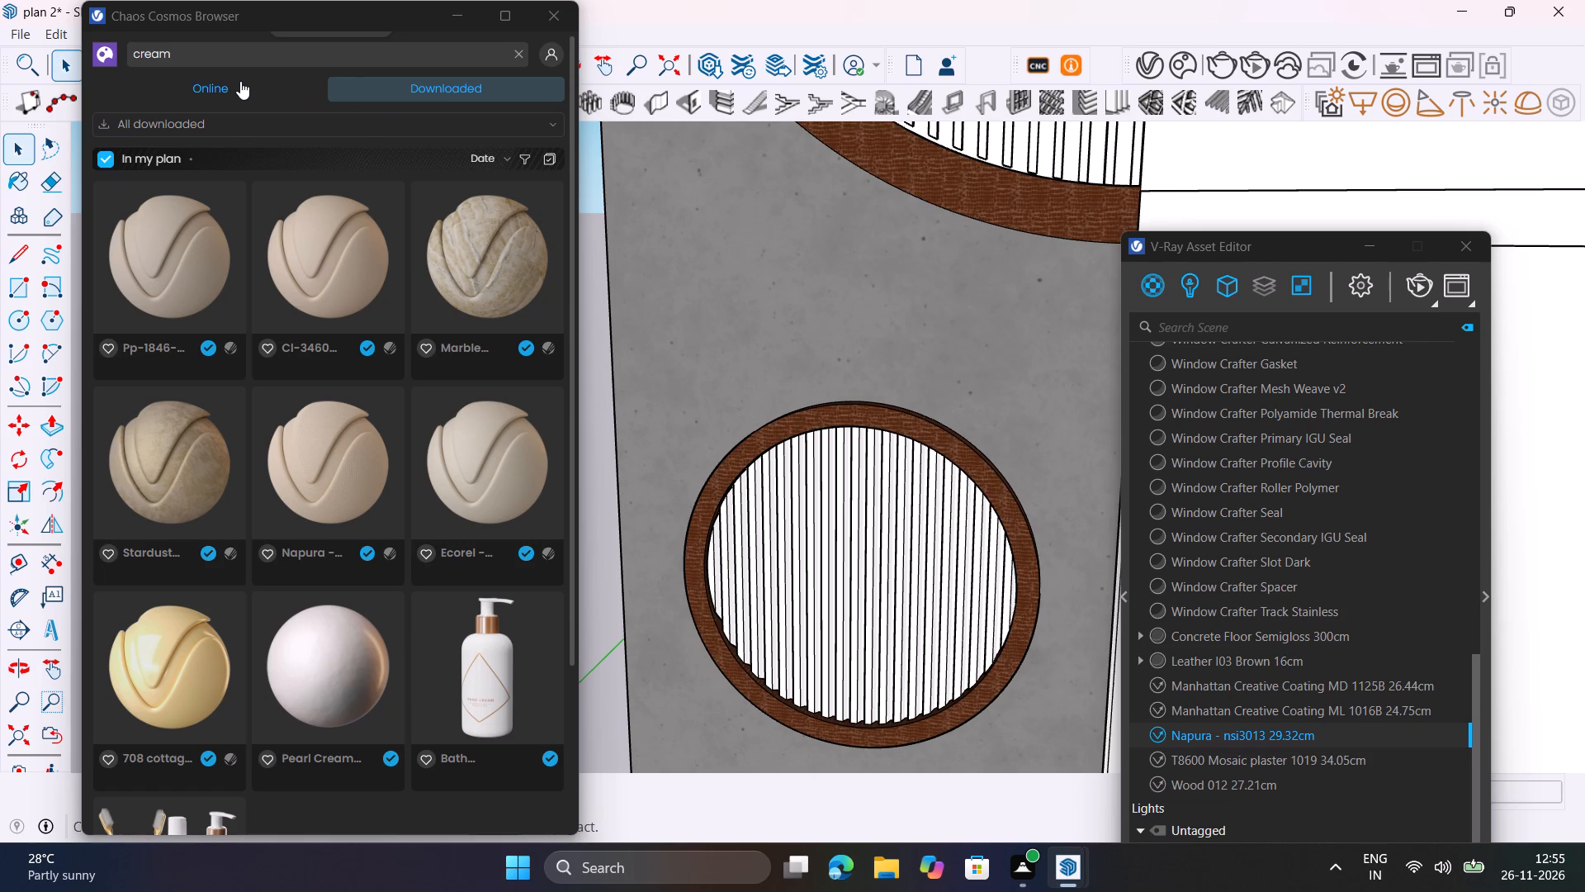
Search the online Chaos Cosmos library for white, replacing the cream search among downloaded assets.
click(240, 81)
click(279, 55)
key(BackSpace)
key(BackSpace)
key(BackSpace)
key(BackSpace)
key(BackSpace)
key(BackSpace)
key(BackSpace)
key(BackSpace)
key(BackSpace)
key(BackSpace)
key(BackSpace)
key(BackSpace)
key(BackSpace)
key(BackSpace)
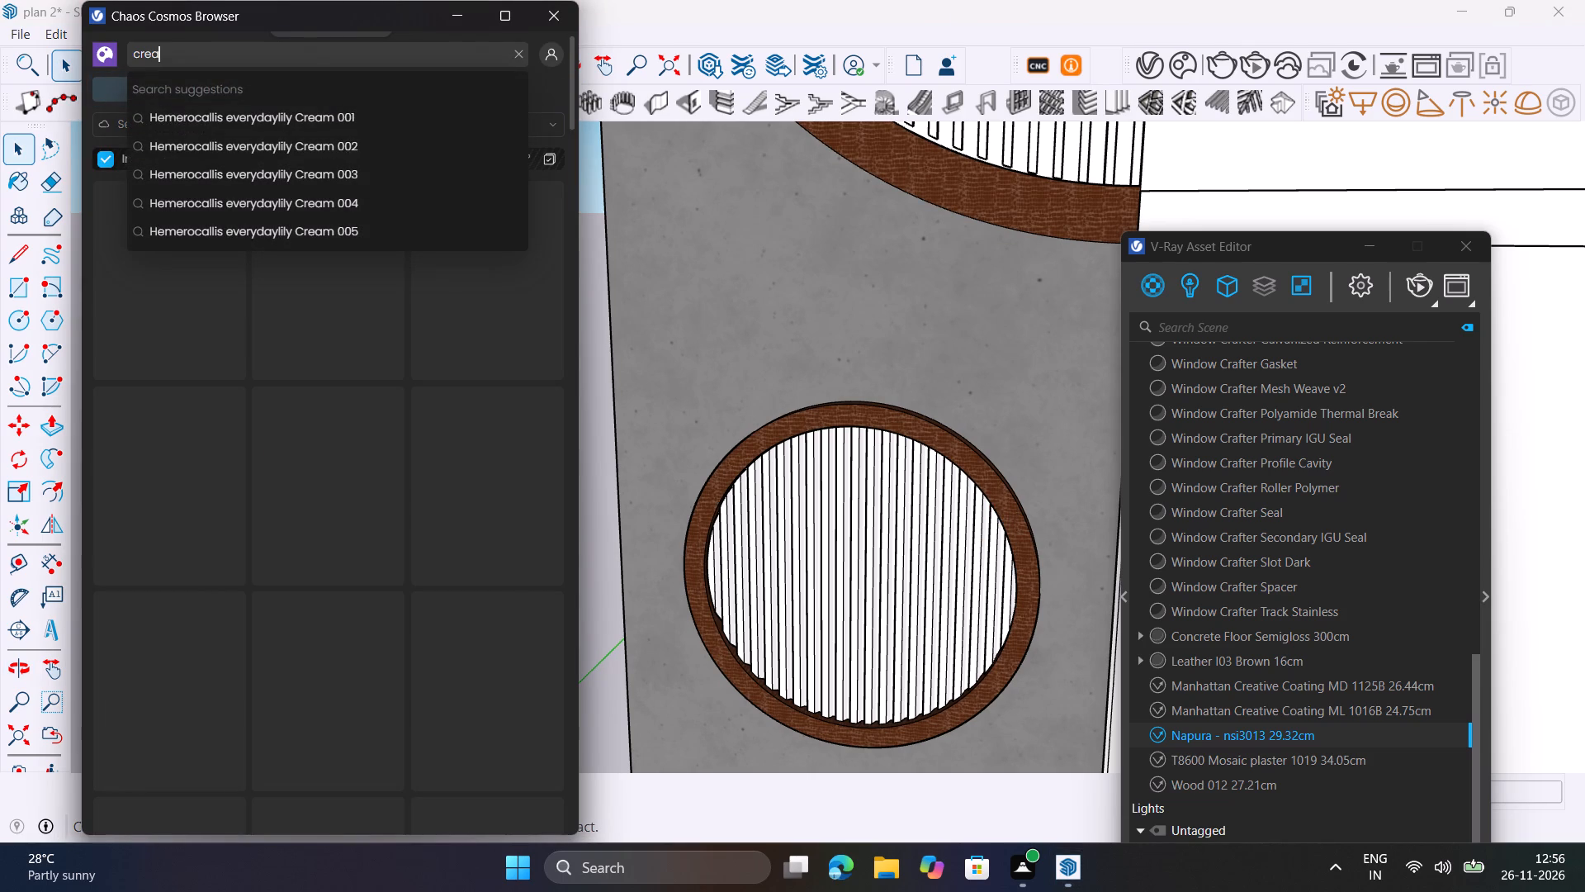
text(white)
key(Return)
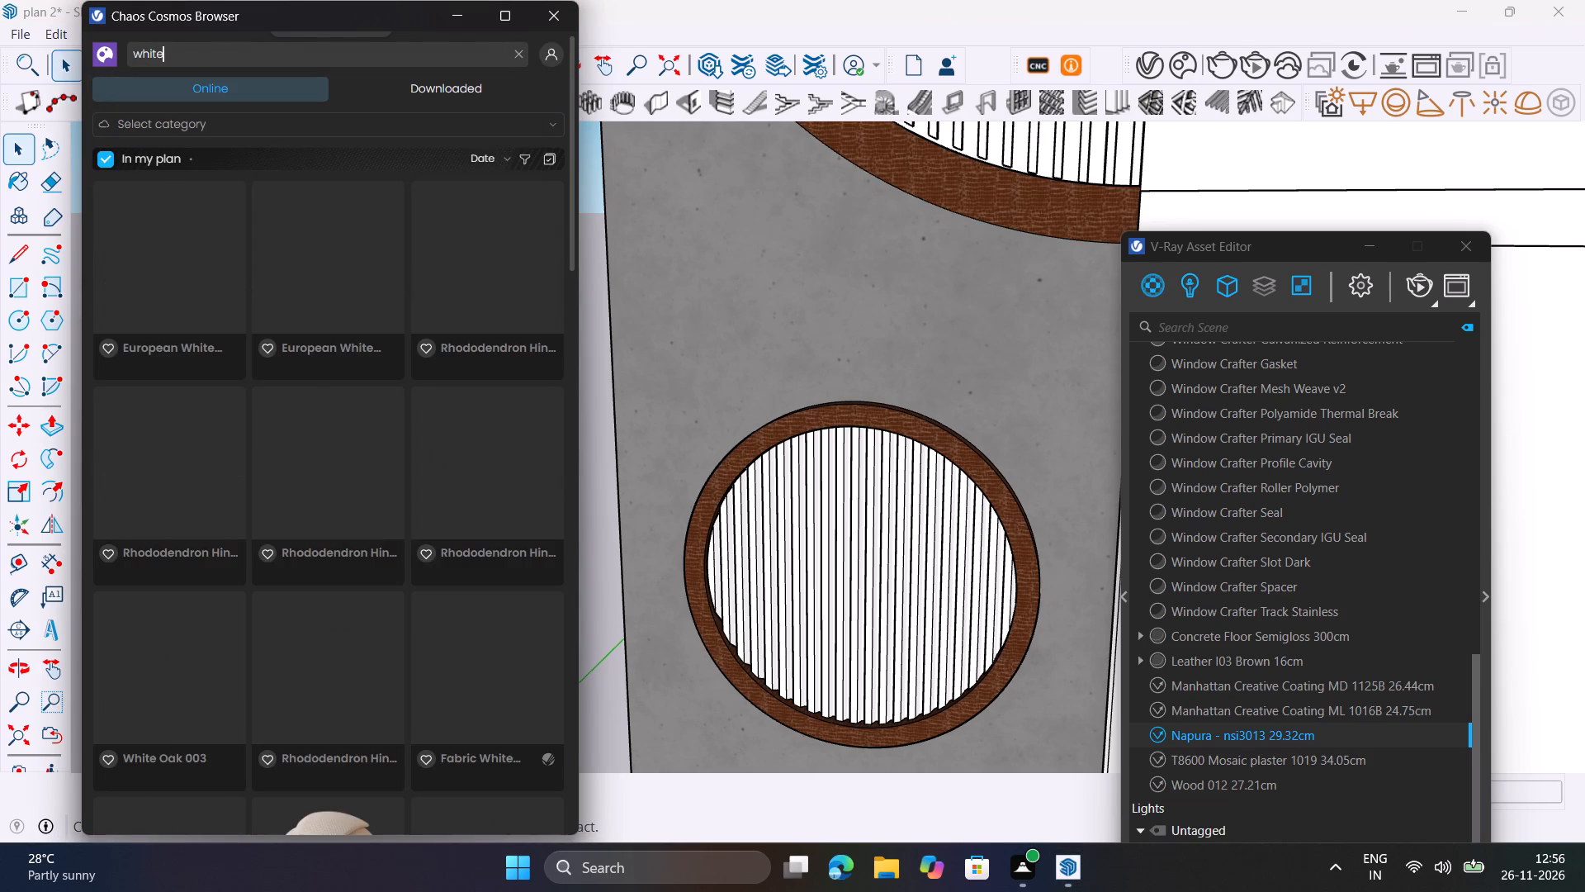
Find the Leather White material among the white search results and download it.
scroll(417, 557, down, 2)
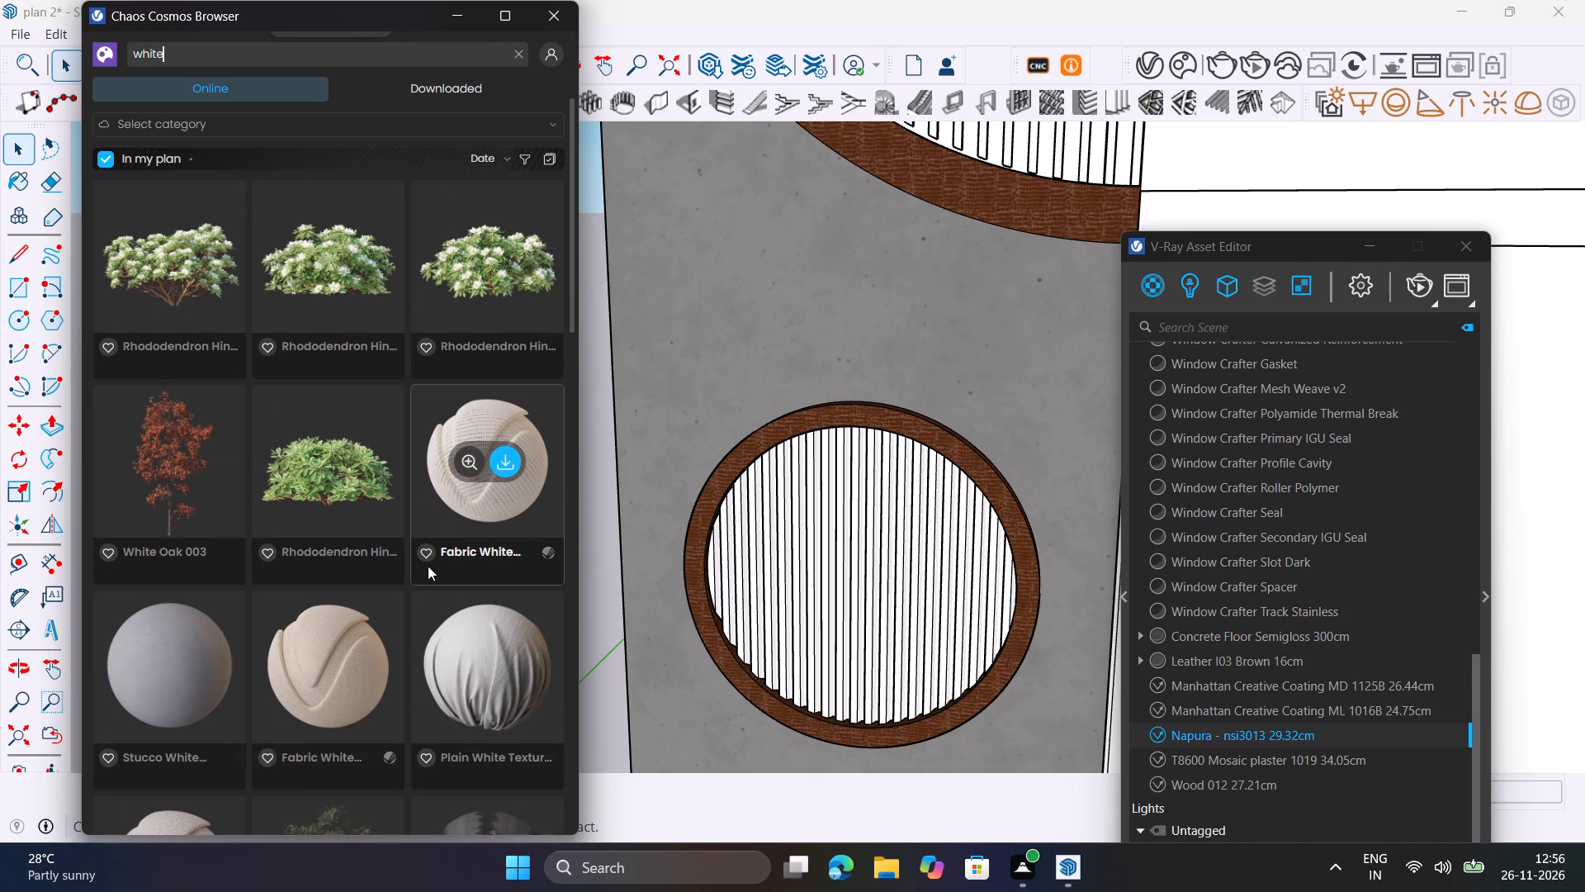
scroll(428, 566, down, 5)
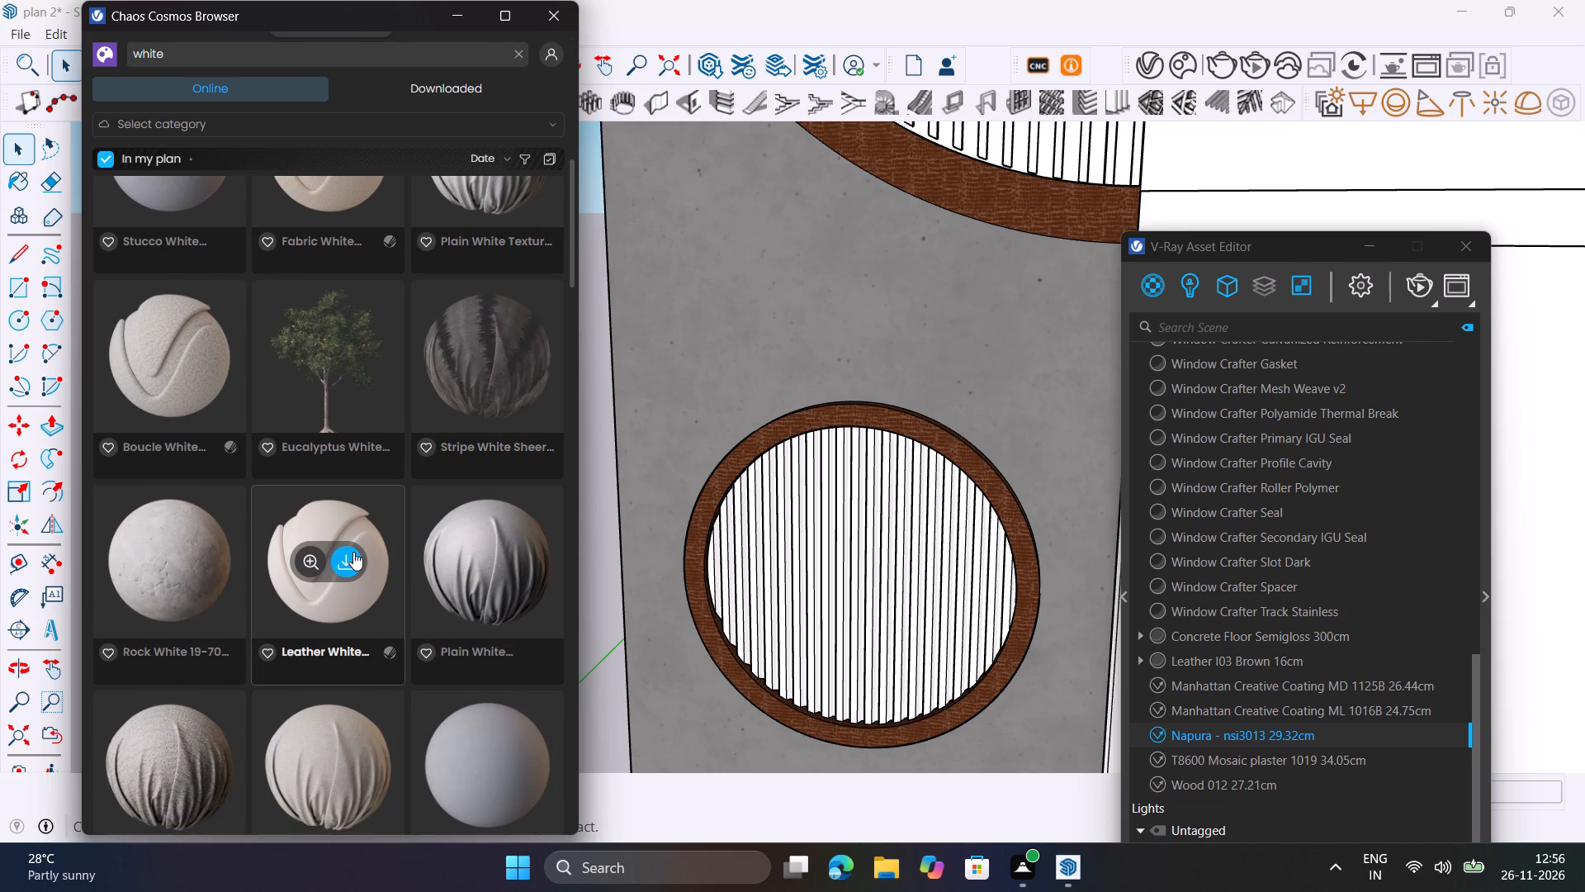
click(353, 552)
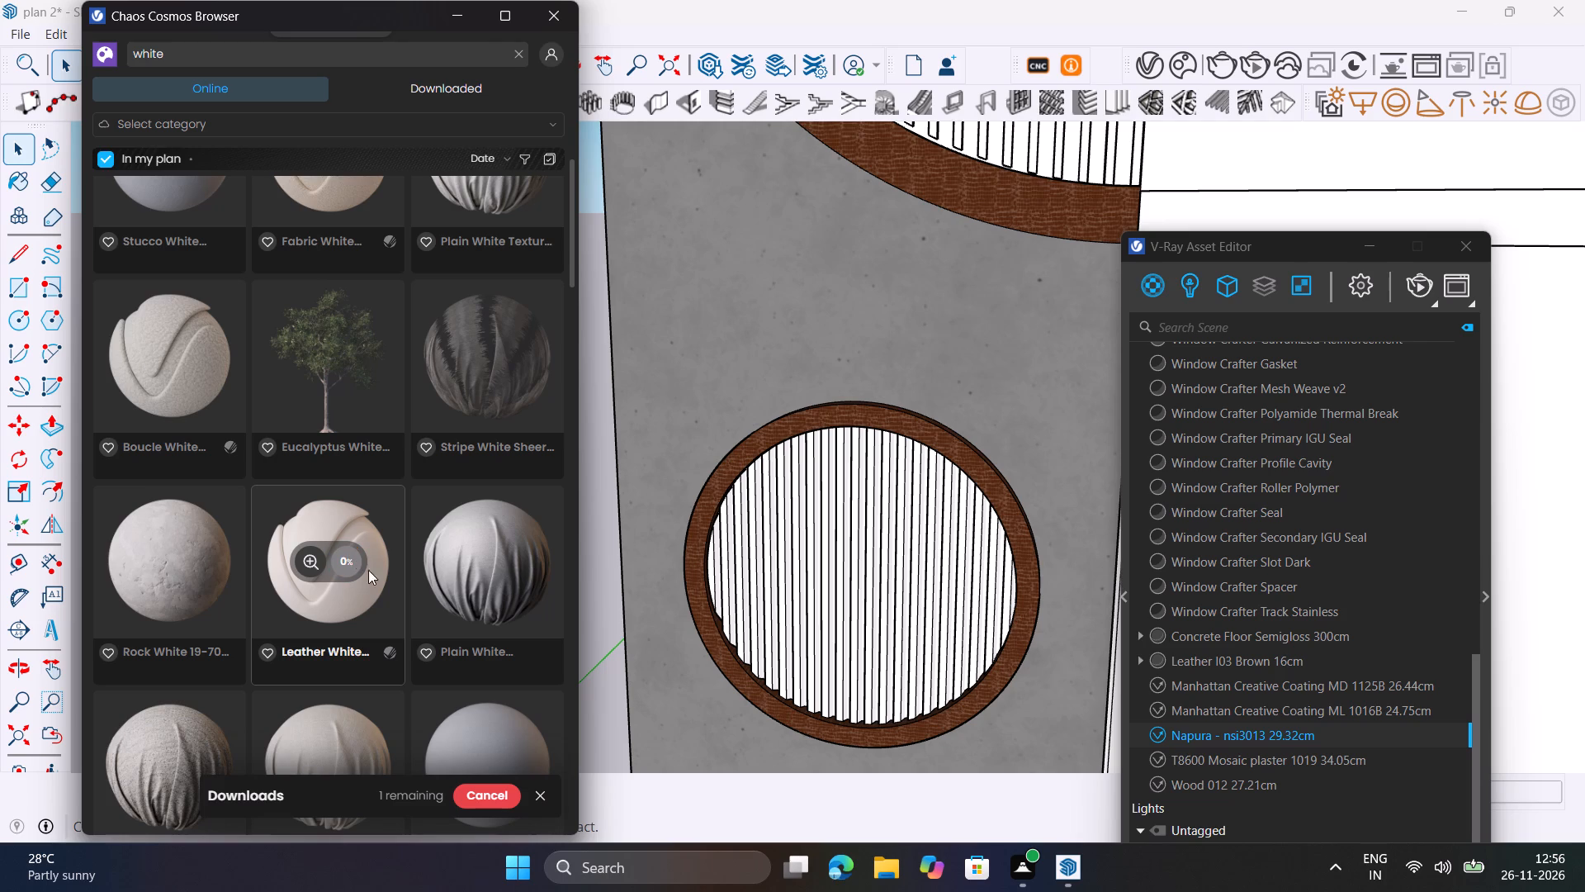
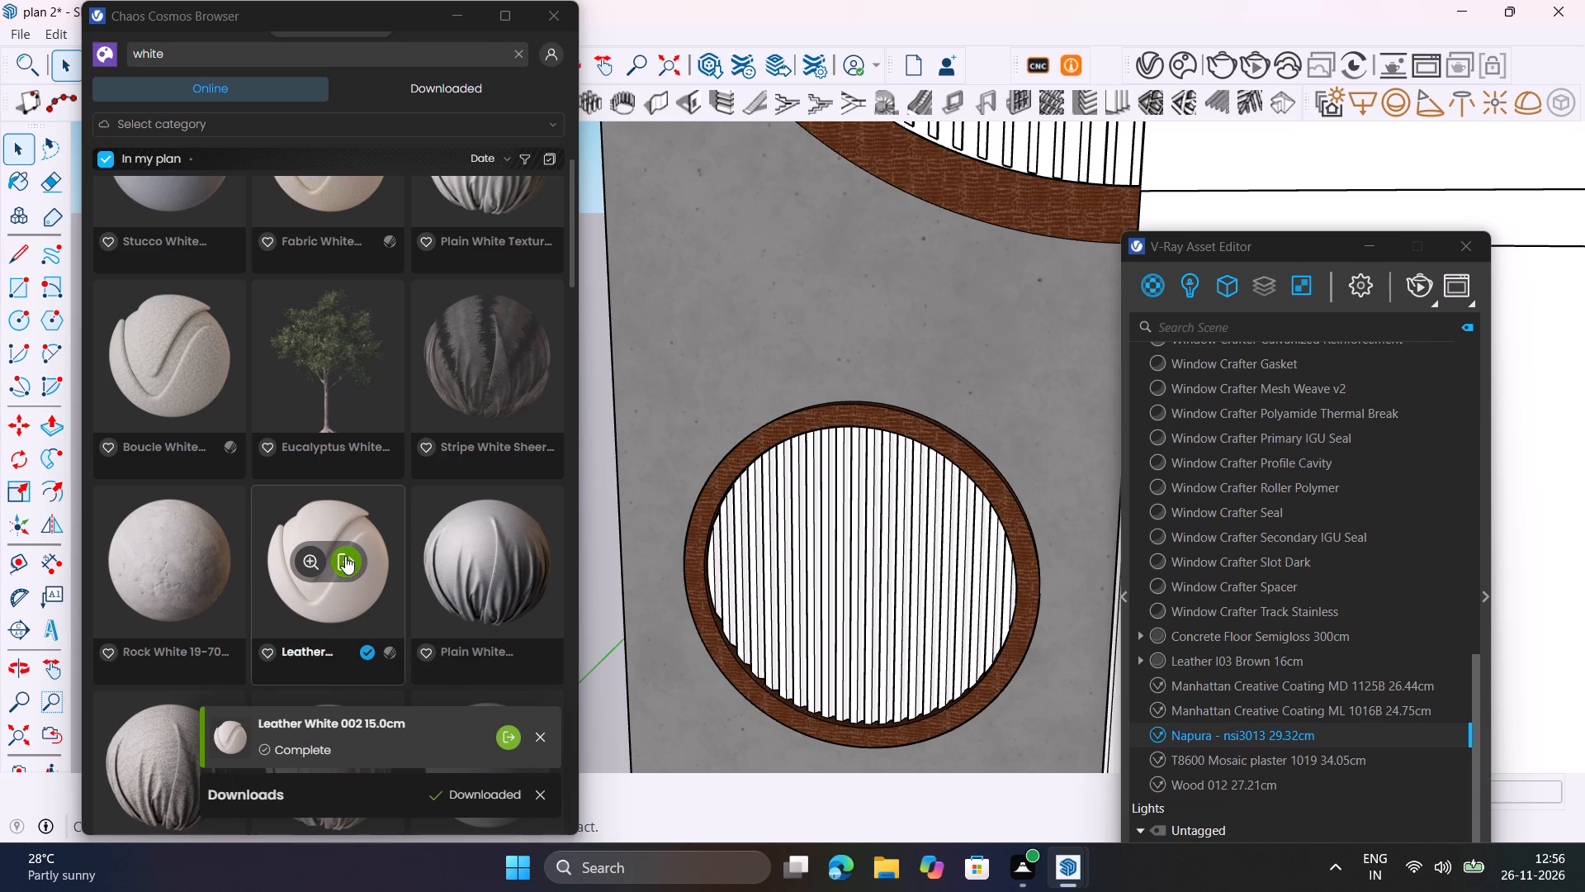
Import Leather White 002 into the scene and apply it to the front face of the small circular opening's ring.
click(338, 566)
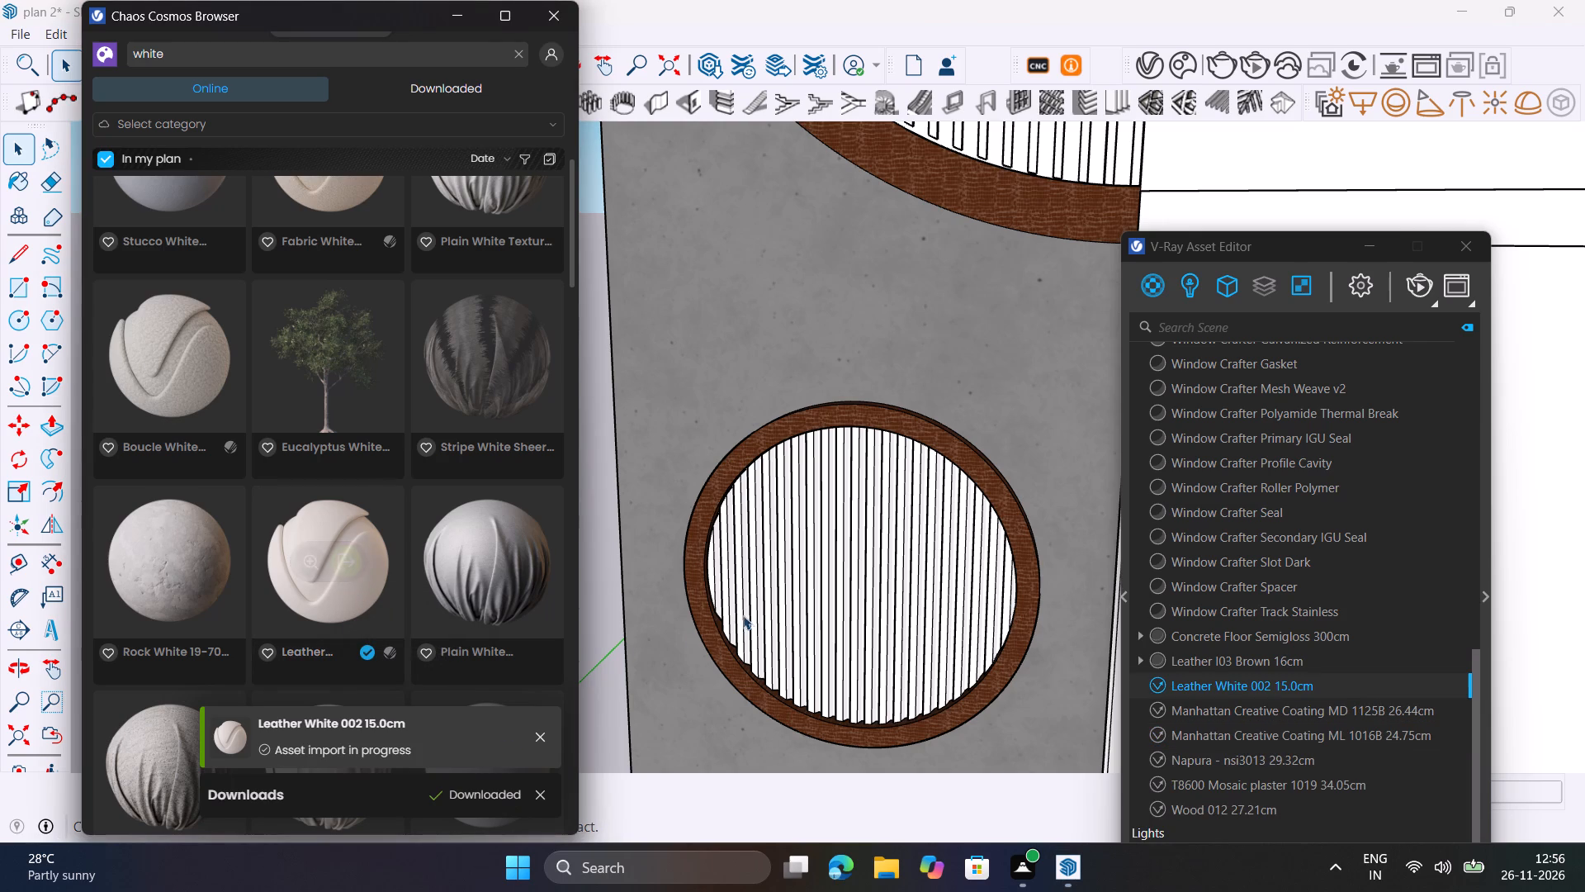
click(707, 617)
scroll(708, 617, up, 8)
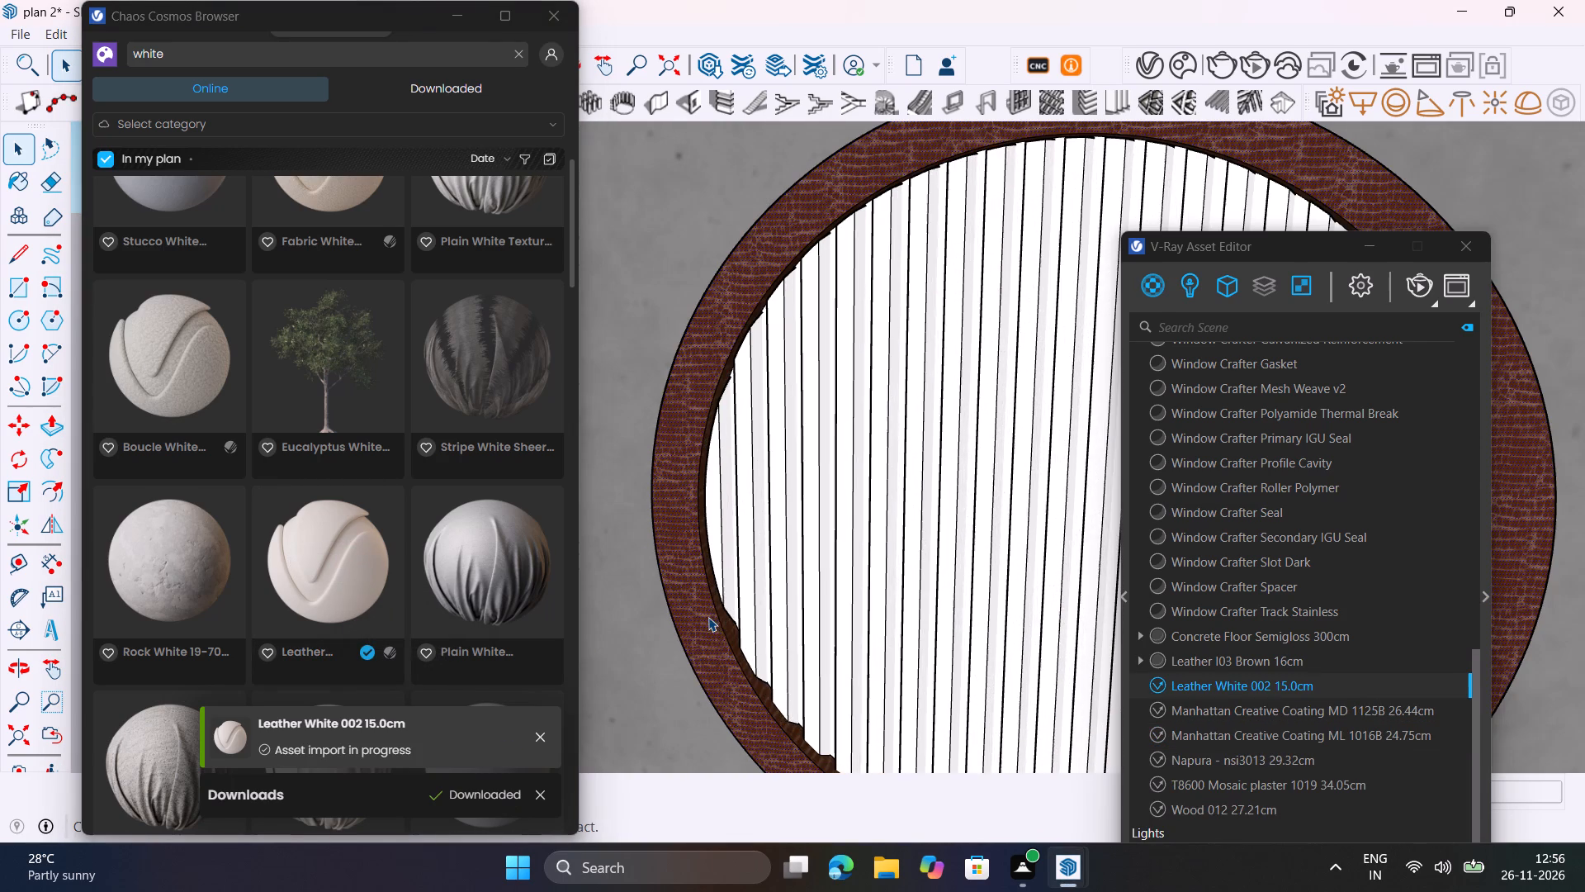
right_click(1170, 689)
right_click(1201, 687)
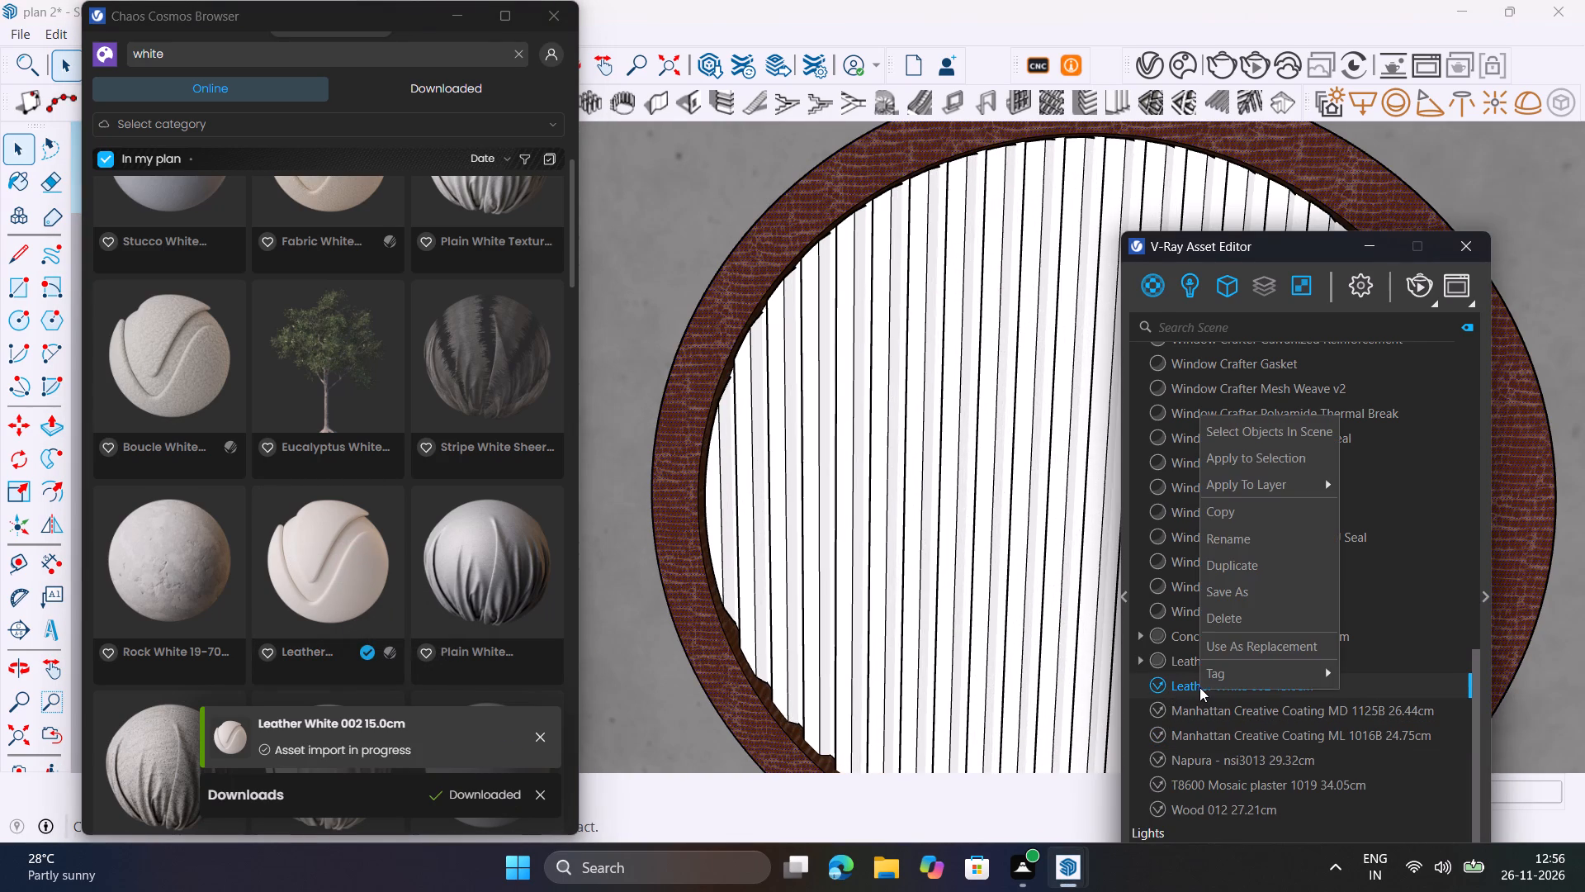
click(1280, 458)
Apply Leather White 002 to the inner edge face of the small circular opening's ring.
middle_drag(849, 643, 793, 661)
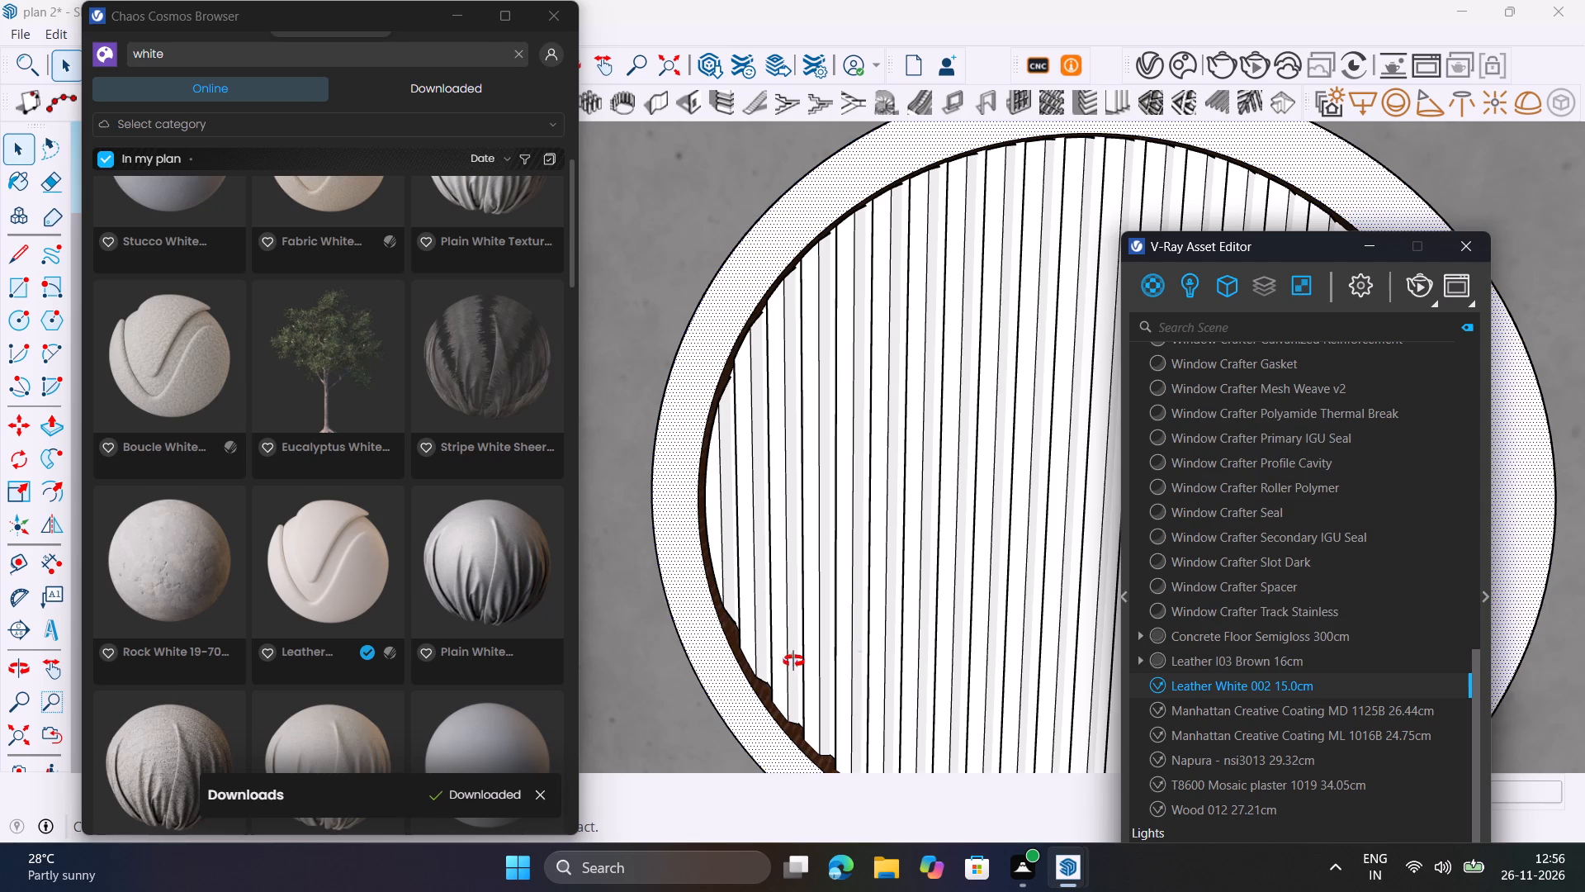
middle_drag(793, 661, 674, 720)
scroll(739, 554, up, 4)
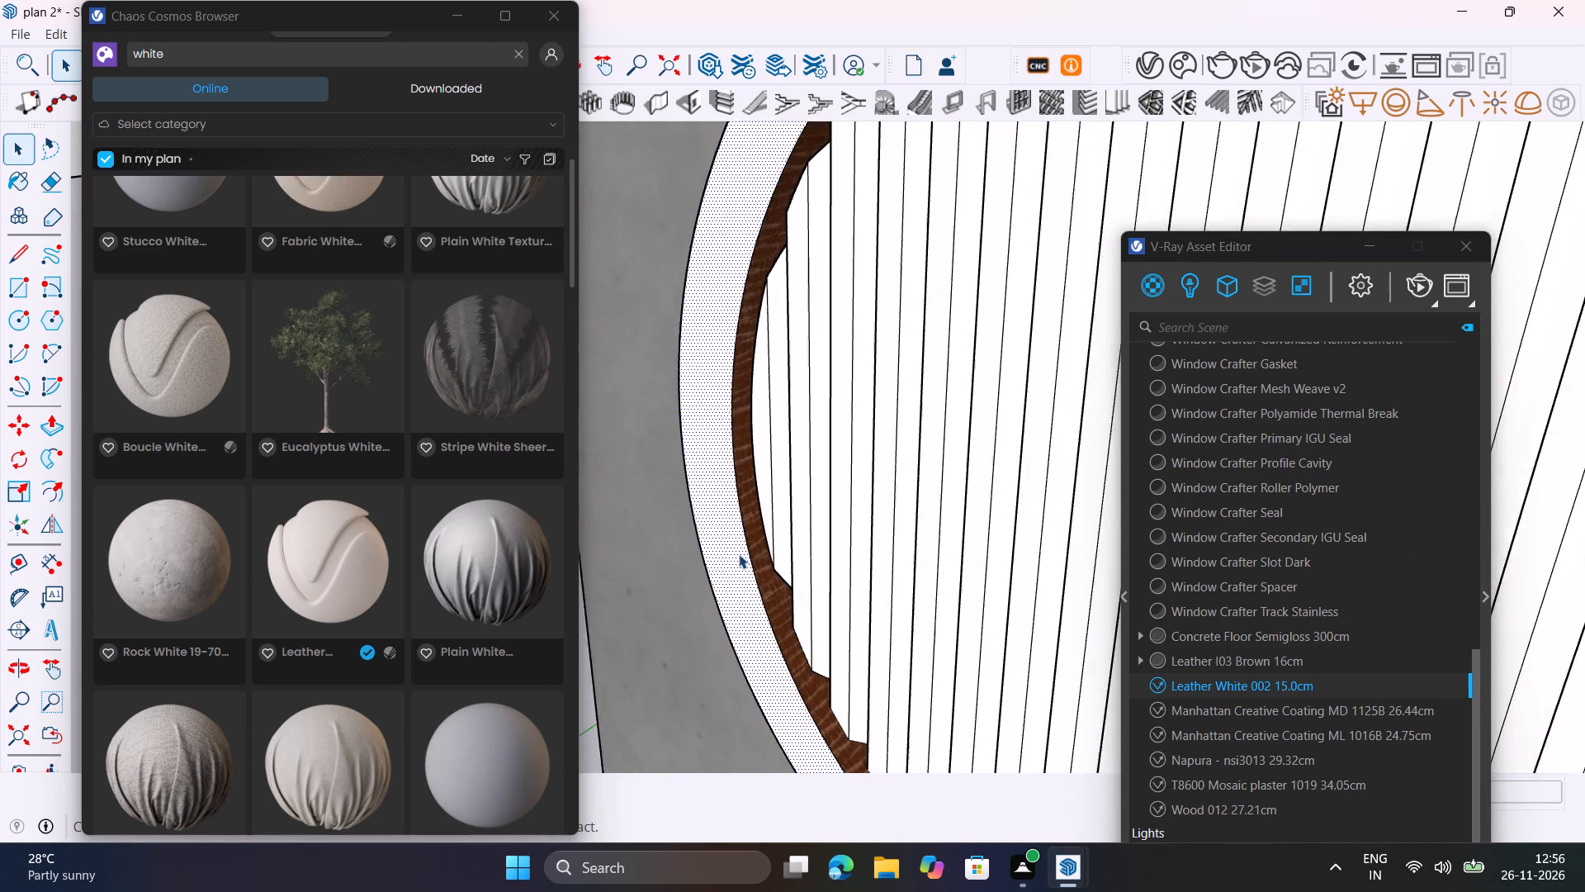
scroll(739, 554, up, 5)
click(768, 535)
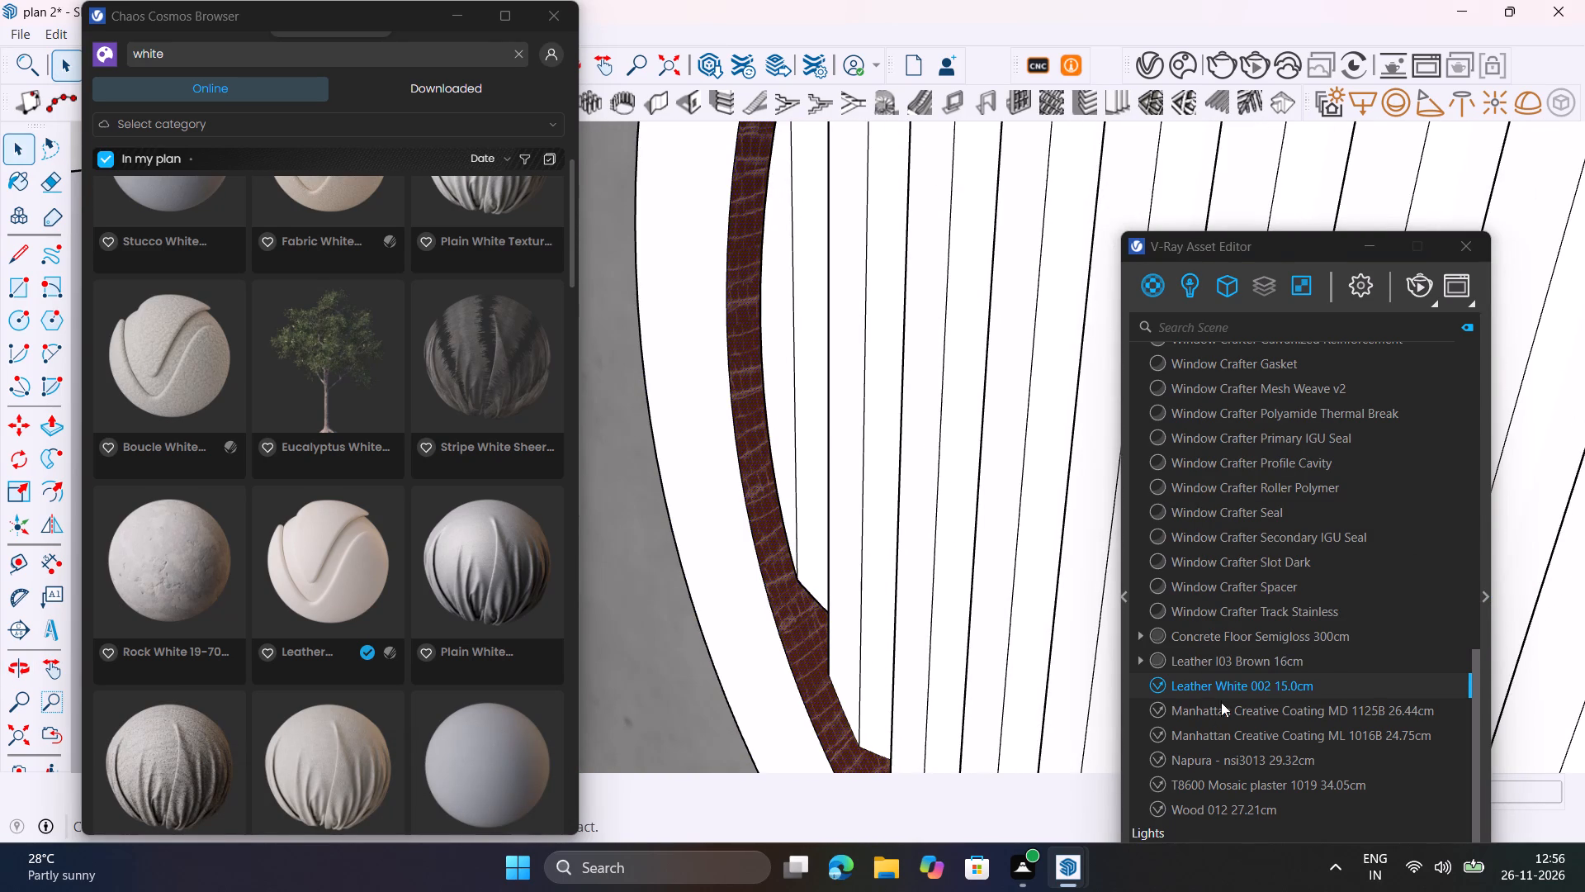
right_click(1224, 688)
click(1287, 454)
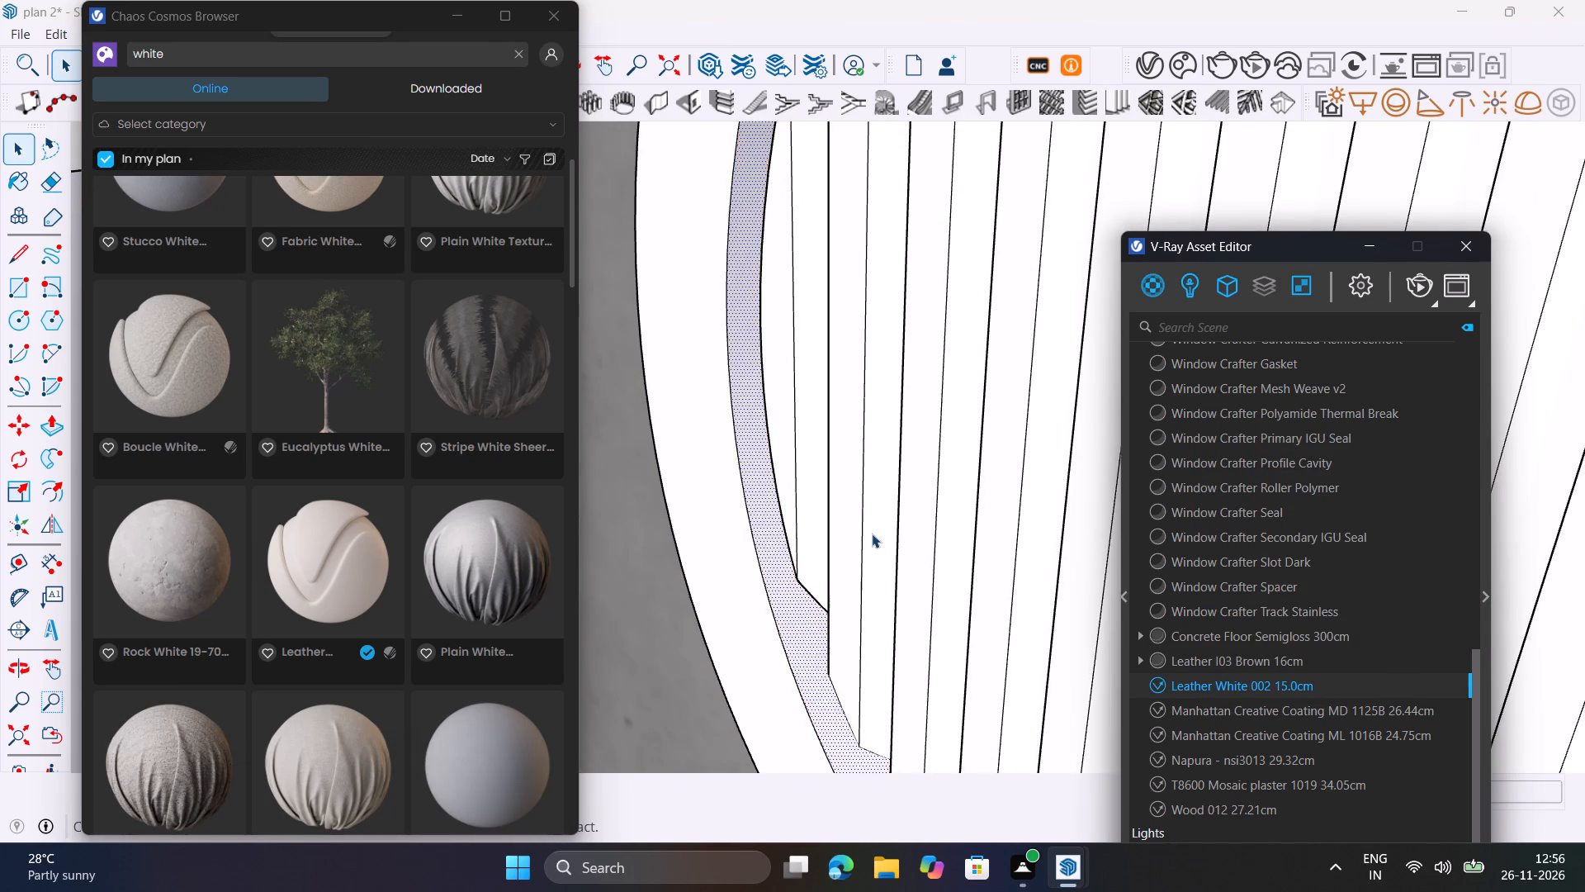
Apply Leather White 002 to the outer rim face of the small circular opening's ring.
scroll(872, 534, down, 12)
middle_drag(930, 497, 613, 866)
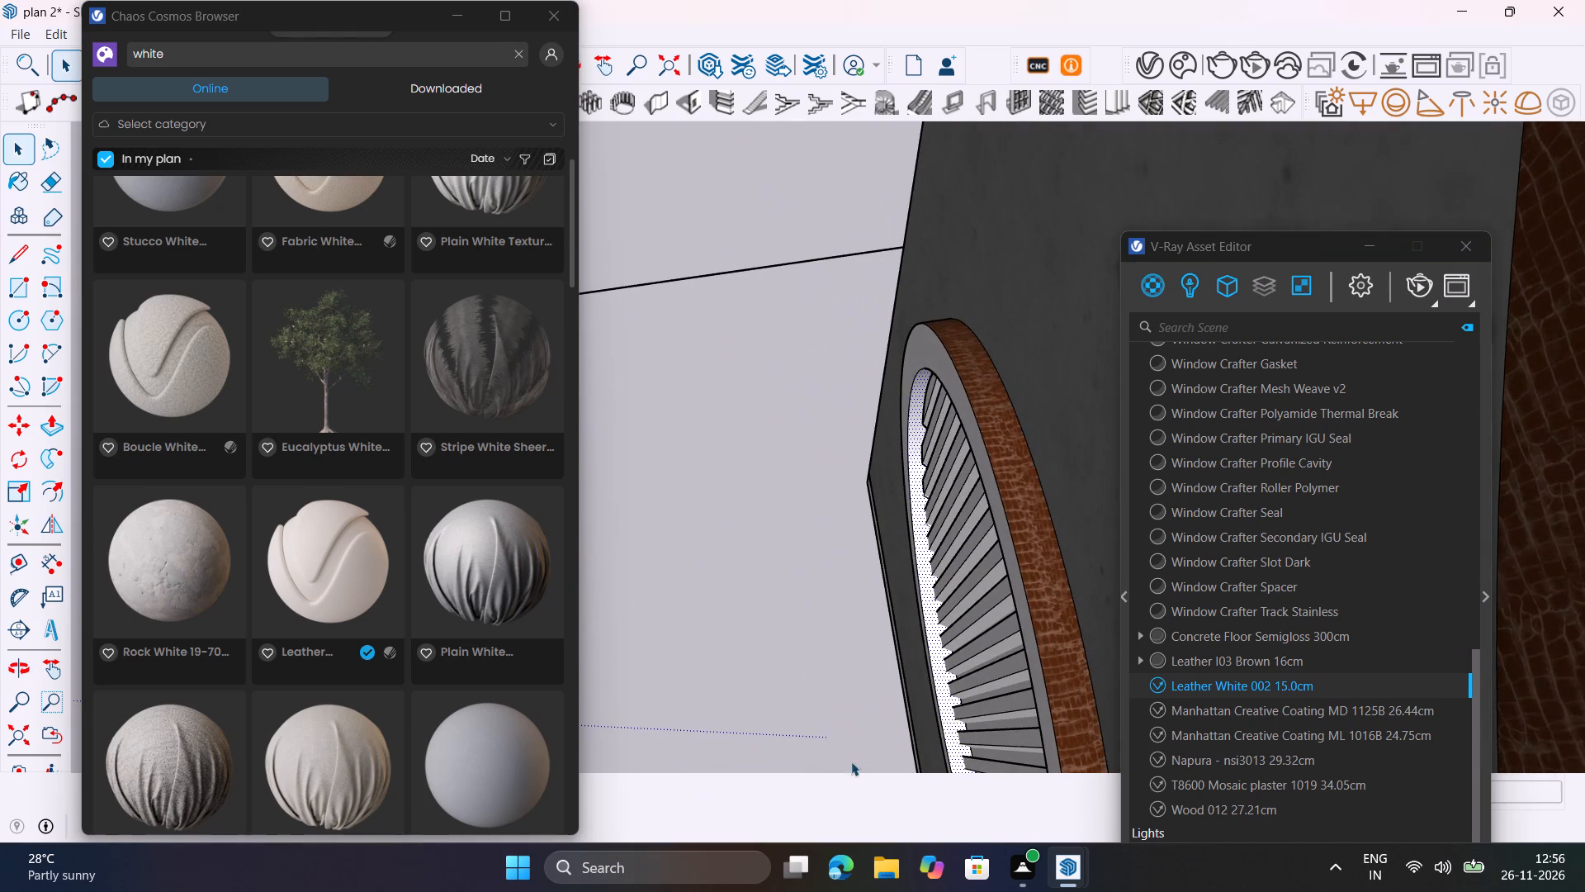
scroll(1014, 601, up, 5)
click(1067, 568)
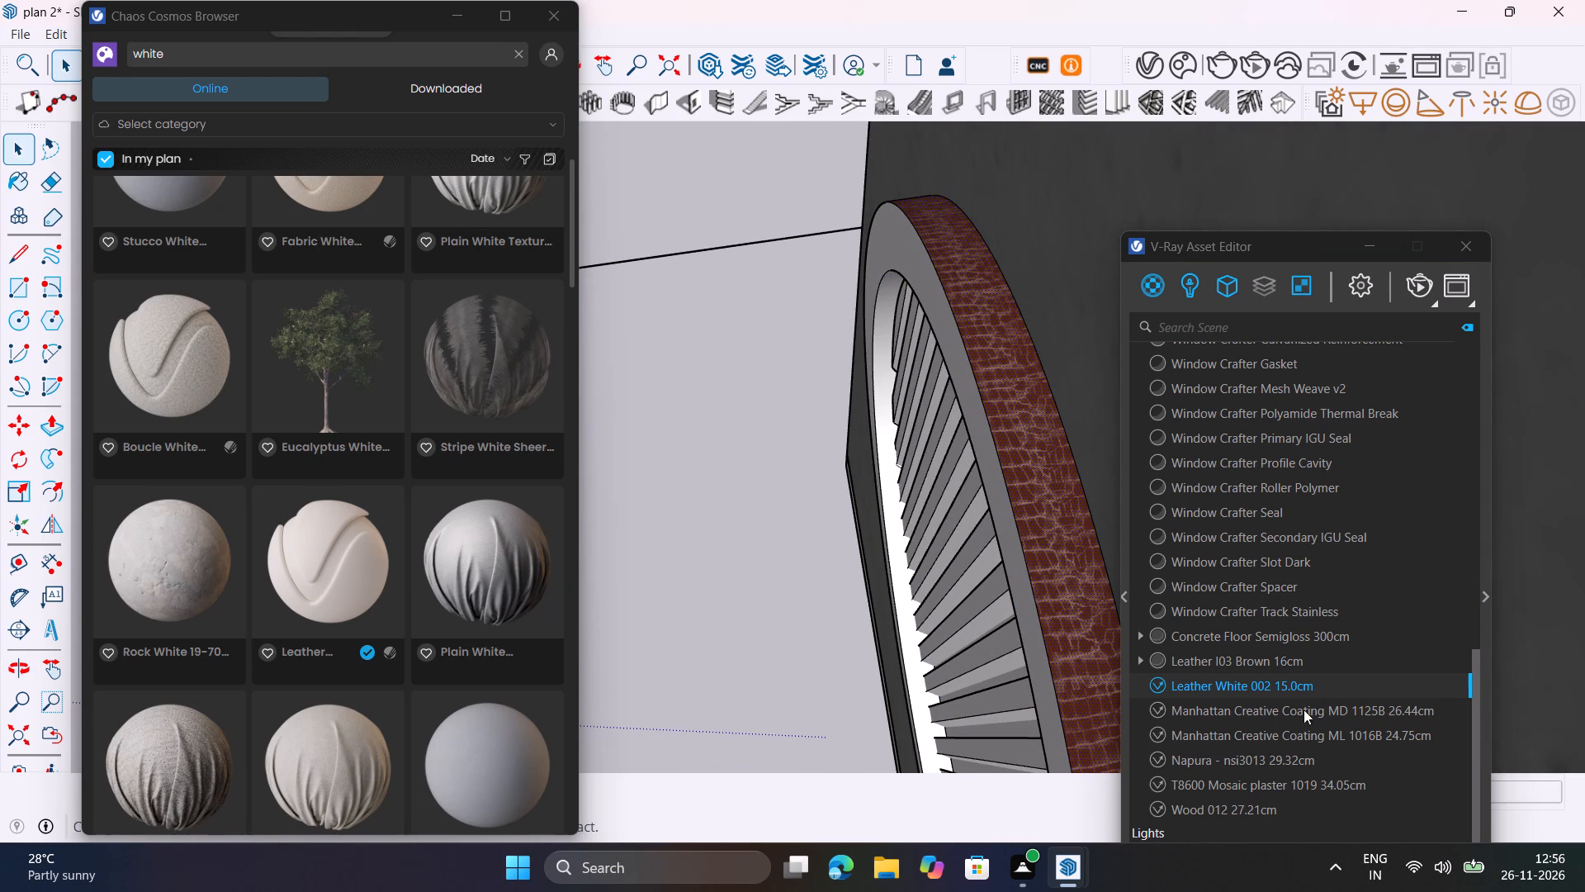
right_click(1306, 690)
click(1359, 458)
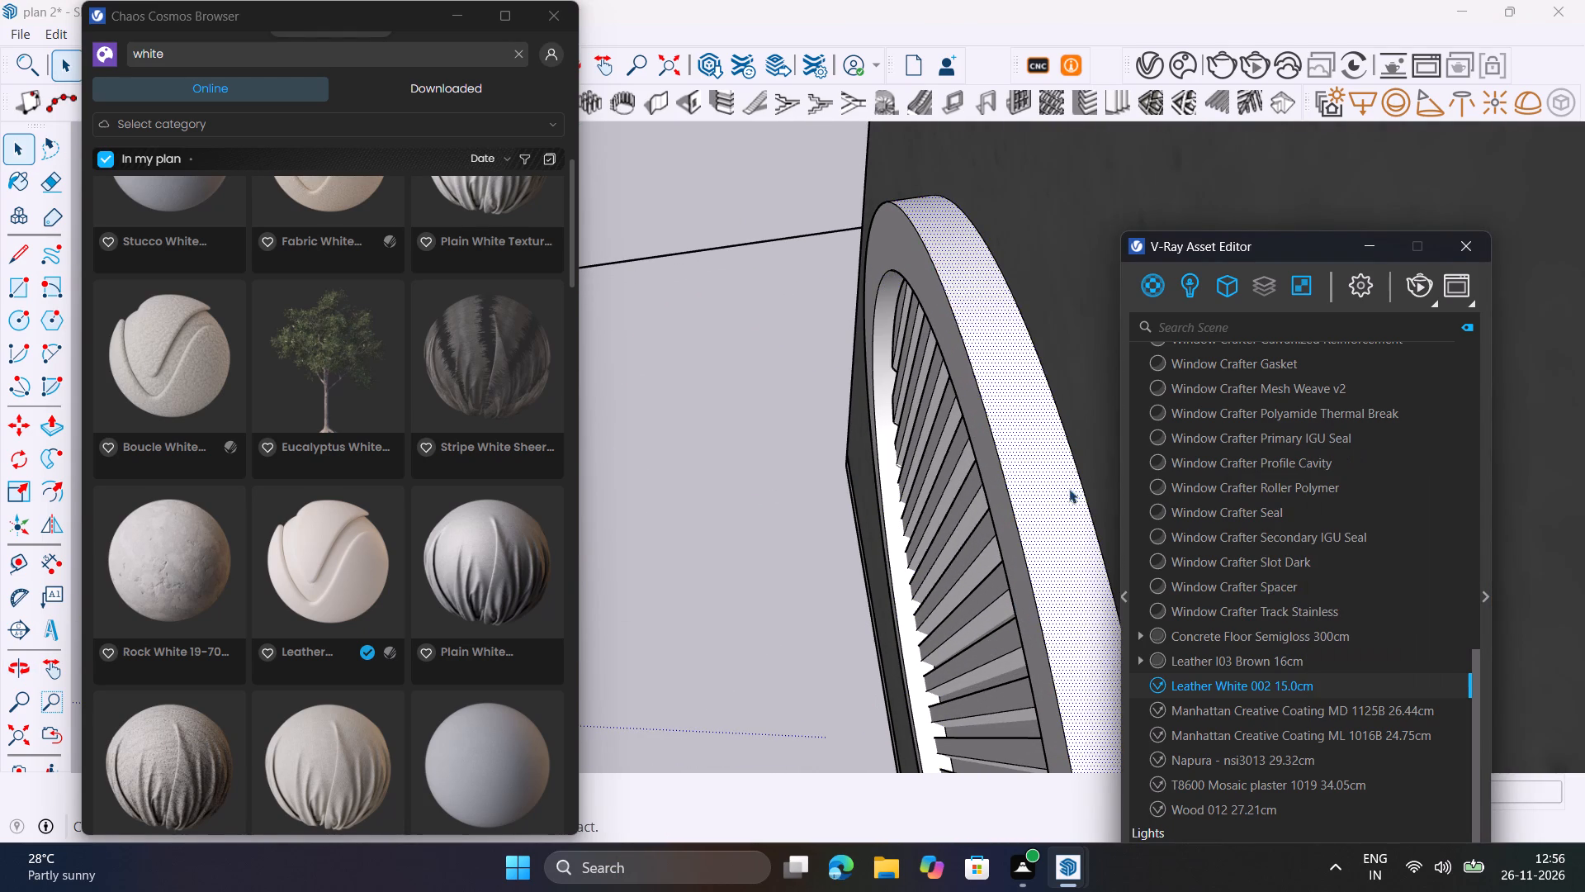
Apply Leather White 002 to the front and inner edge faces of the large semicircular opening's frame.
scroll(994, 511, down, 17)
middle_drag(990, 605, 1195, 569)
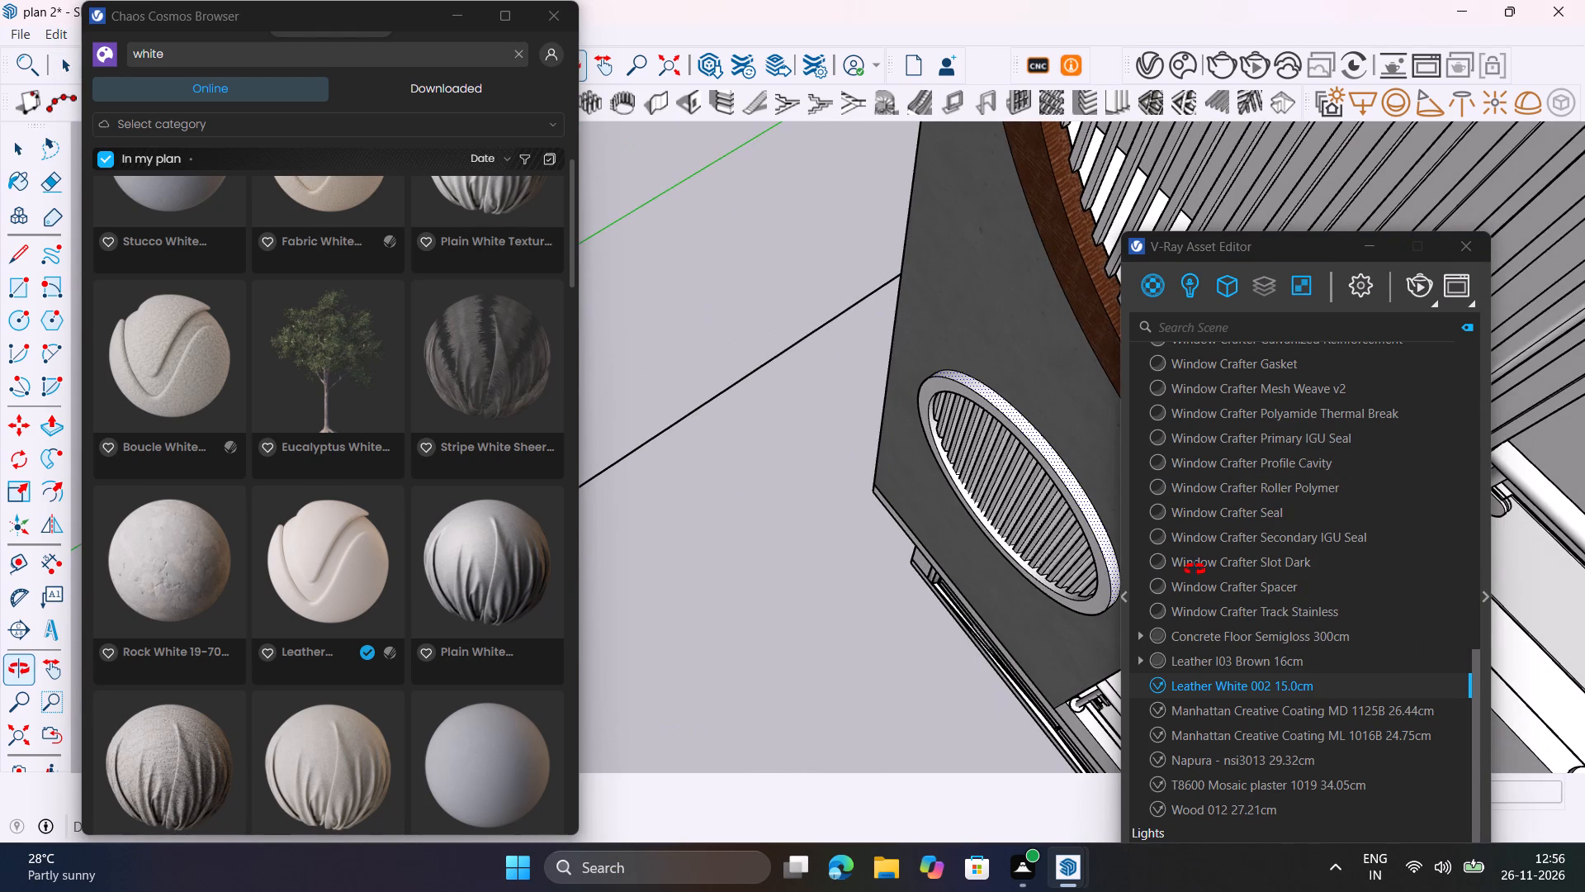
middle_drag(1195, 569, 999, 699)
scroll(976, 626, up, 9)
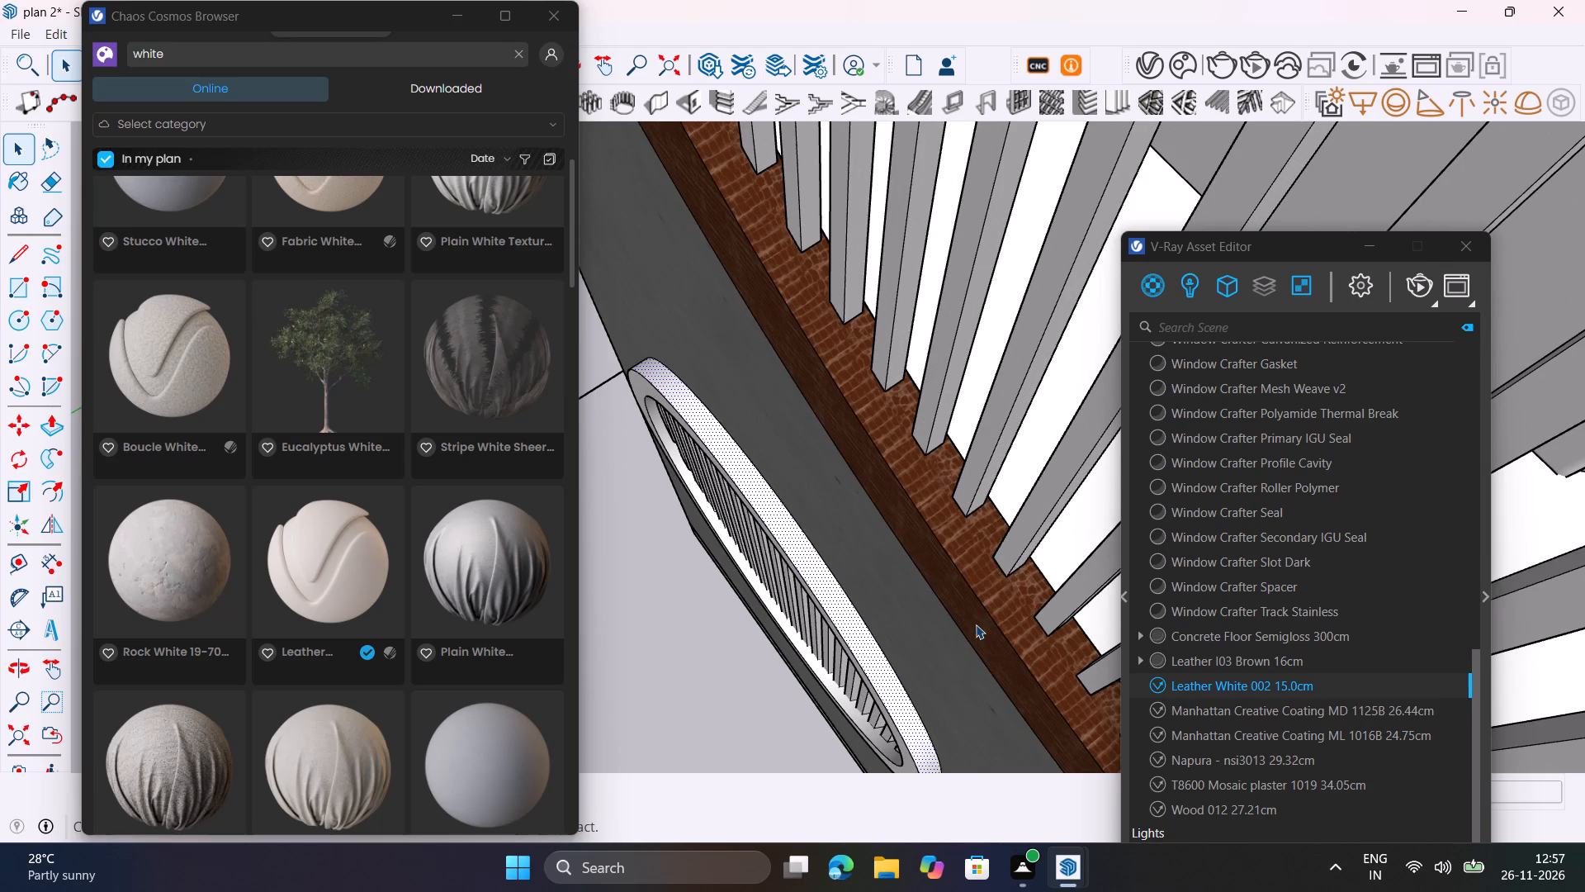
click(977, 624)
right_click(1200, 684)
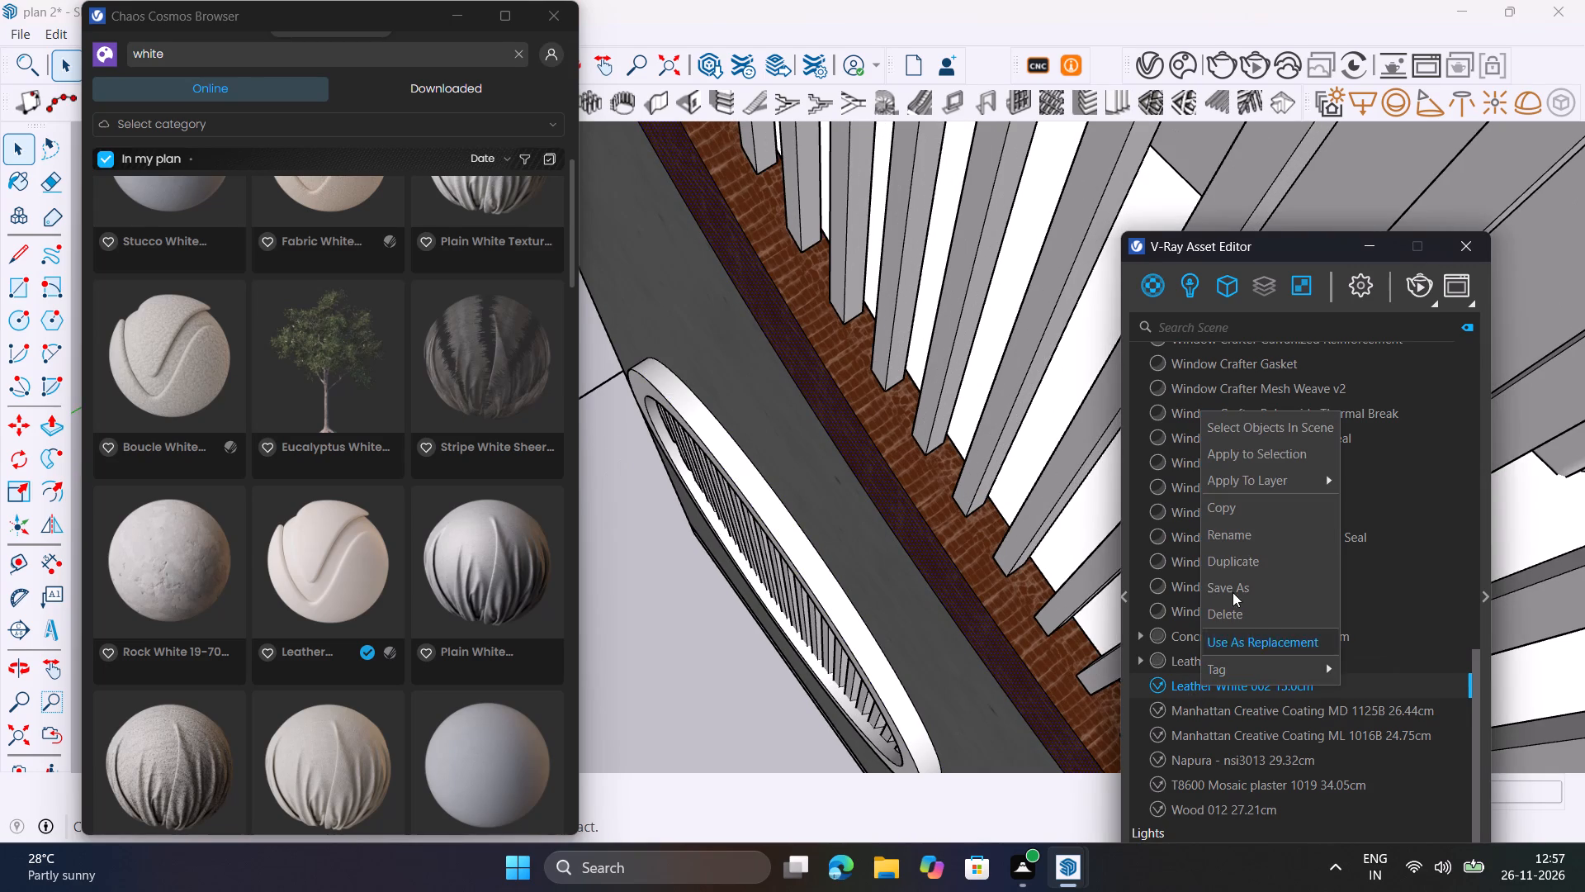
click(1285, 453)
click(996, 592)
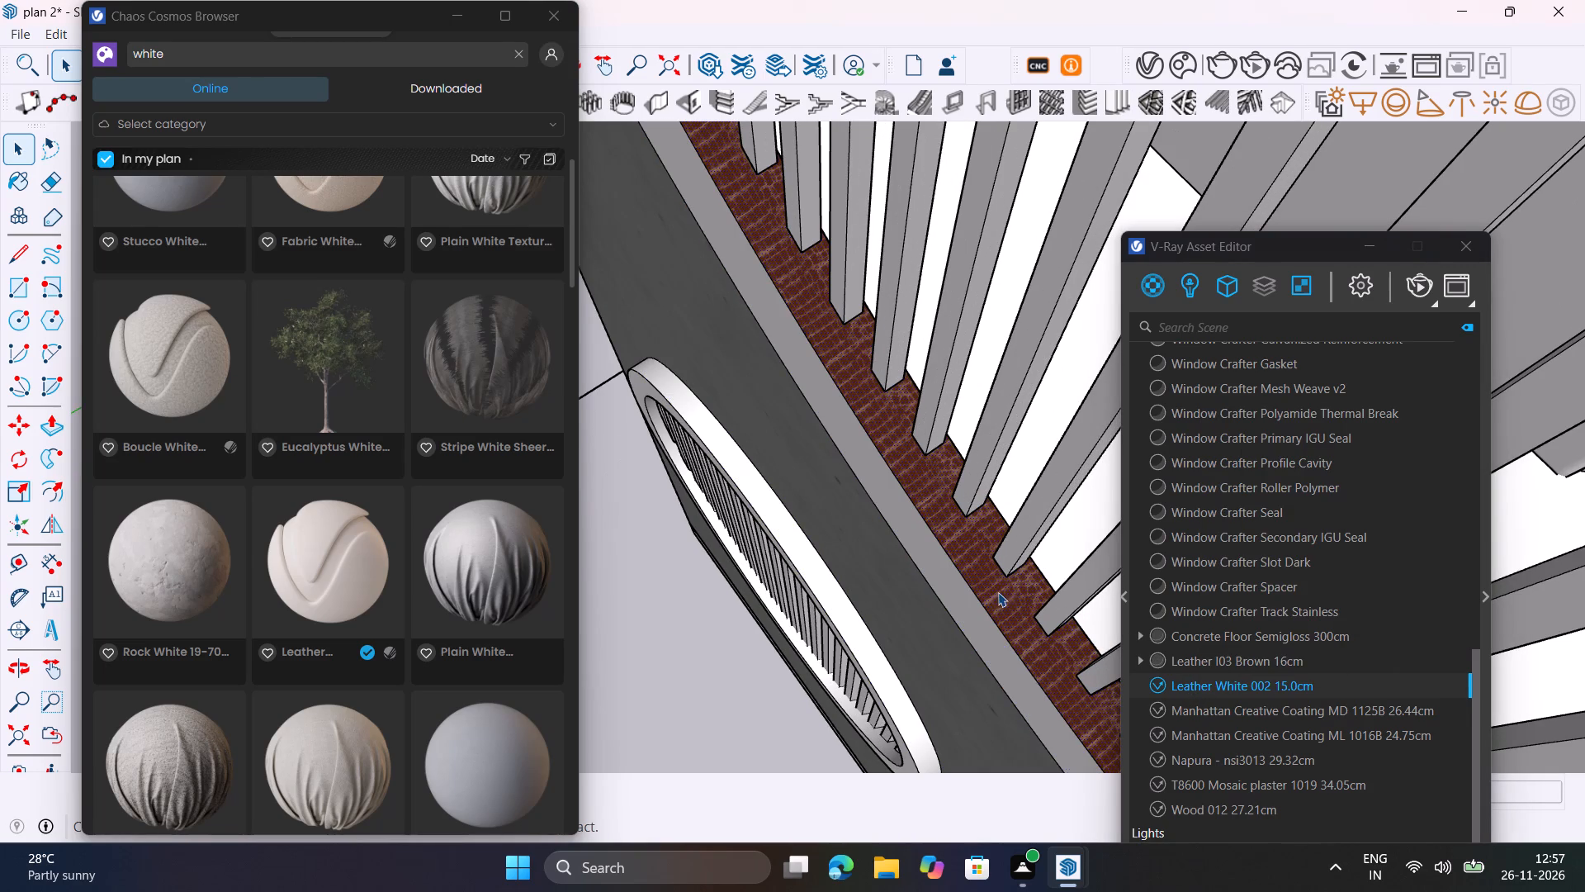
right_click(1288, 689)
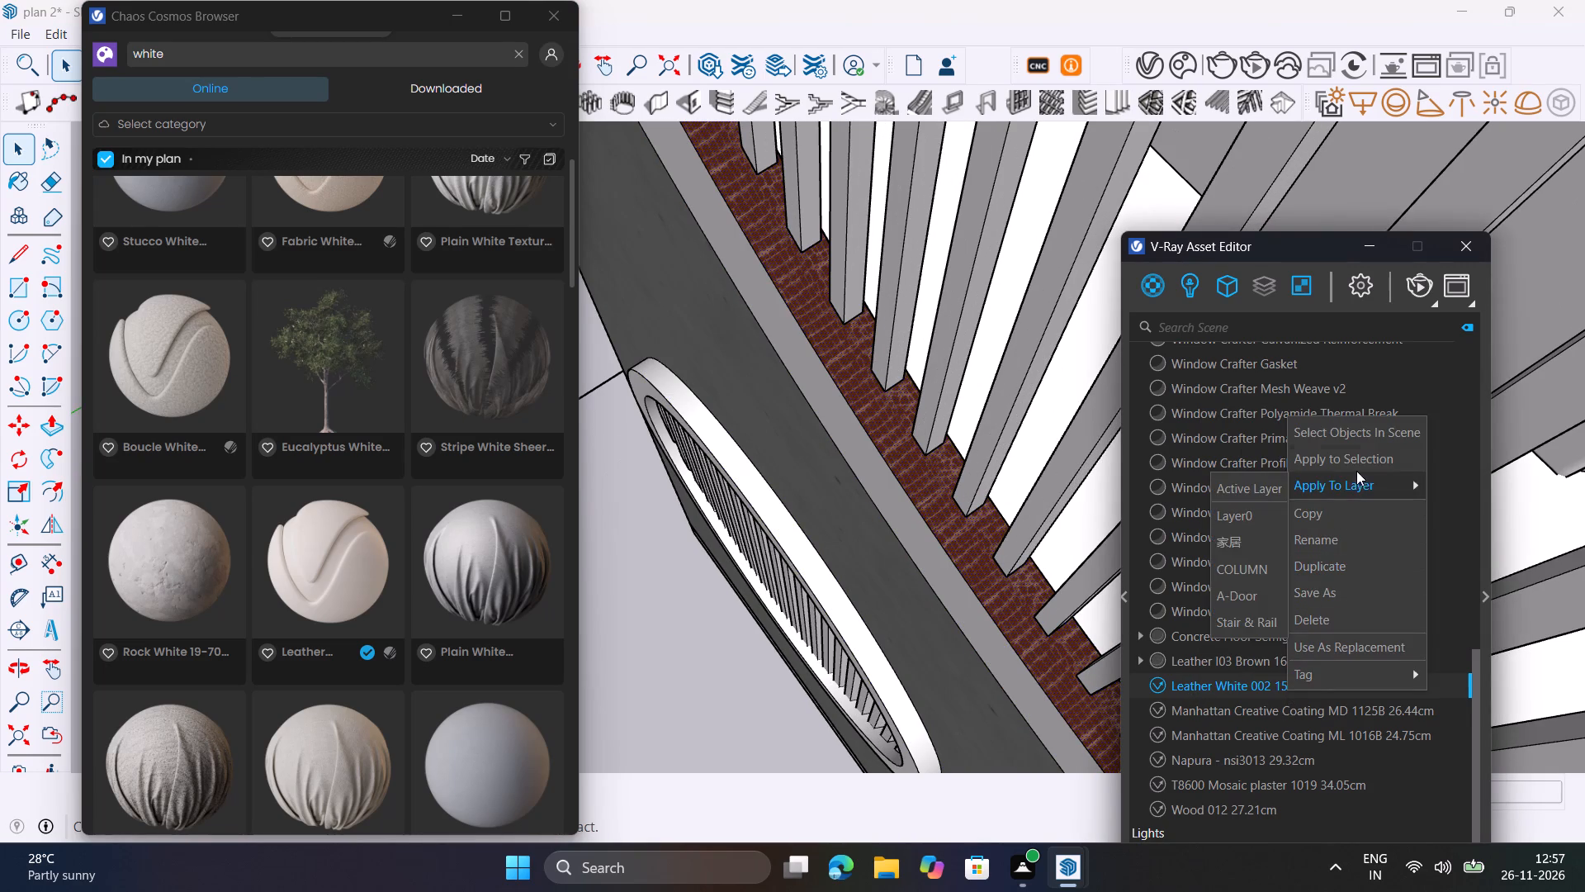
click(1356, 470)
Render the front facade with V-Ray, framing both circular openings, the balconies and the ground-floor gate.
scroll(809, 663, down, 12)
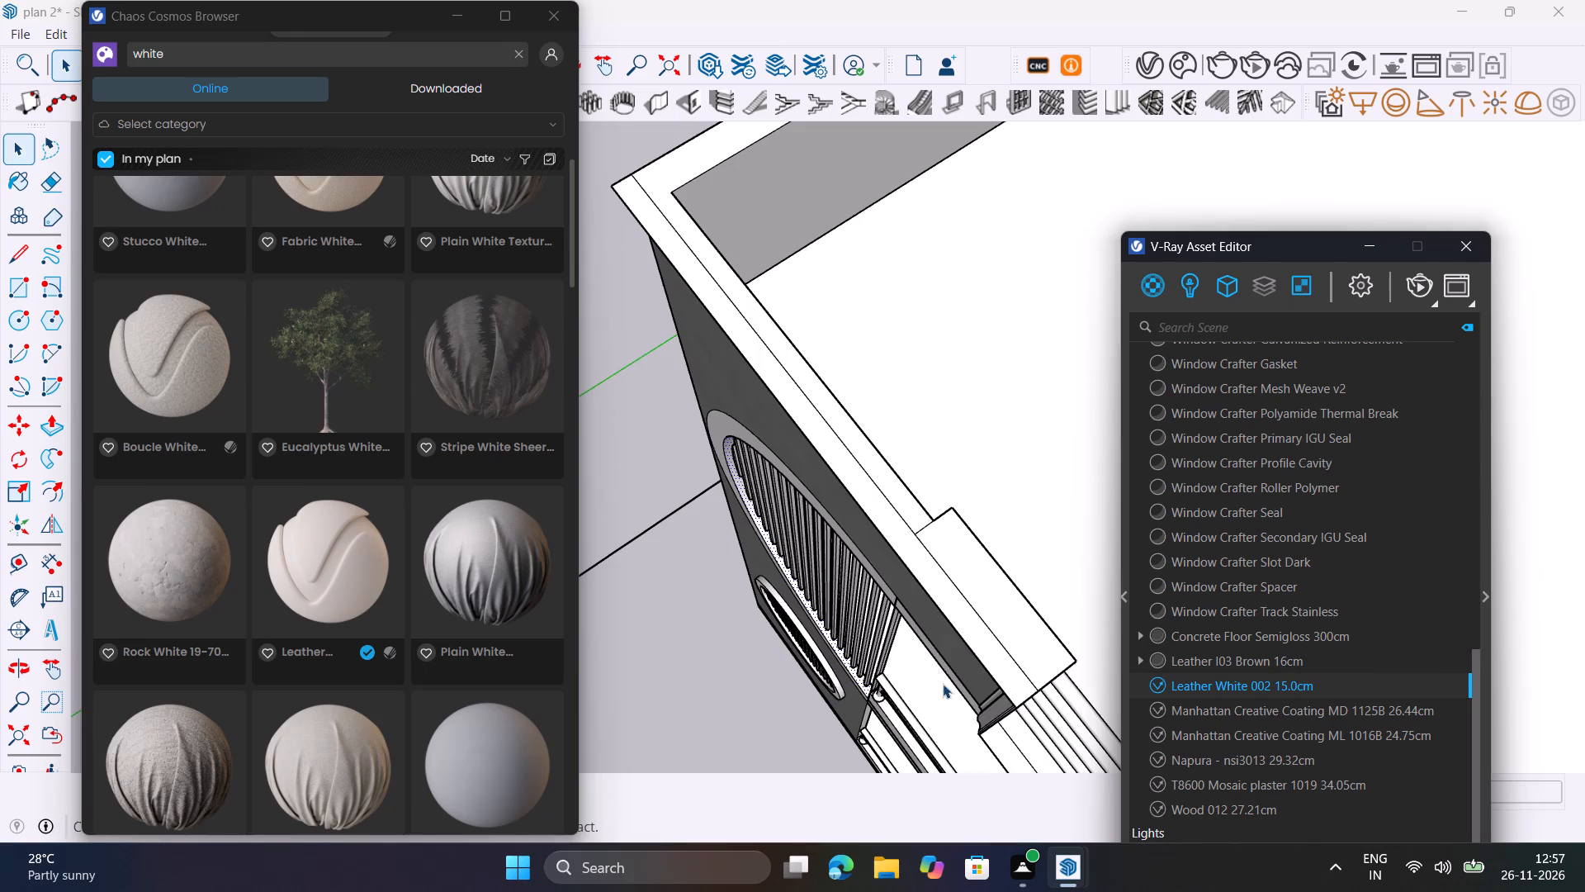
middle_drag(943, 683, 1417, 403)
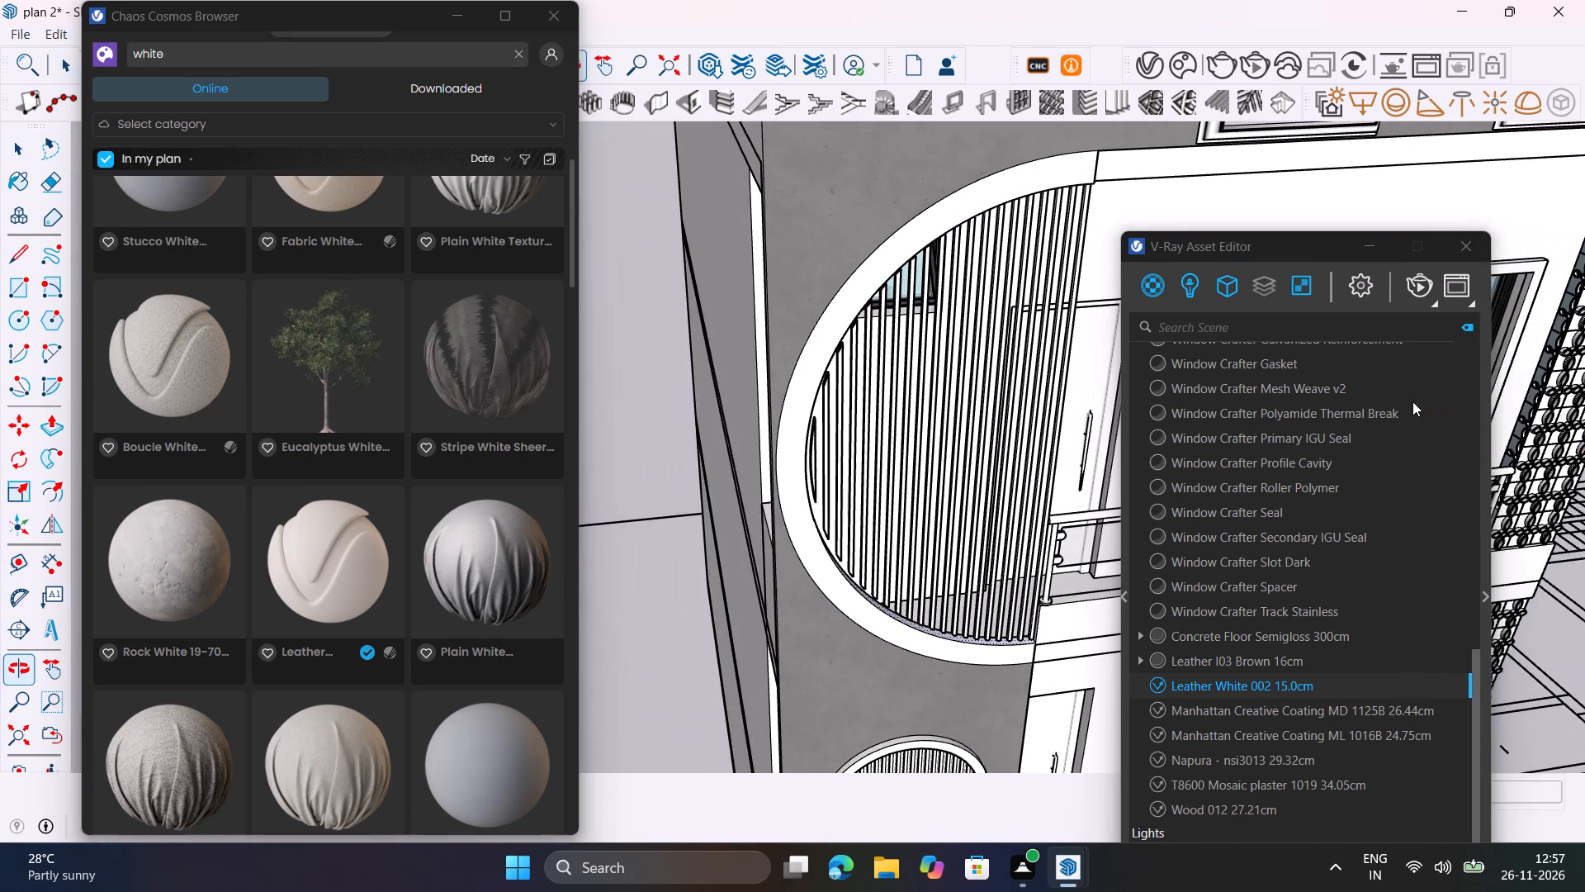
scroll(921, 429, down, 8)
shift+middle_drag(977, 534, 845, 406)
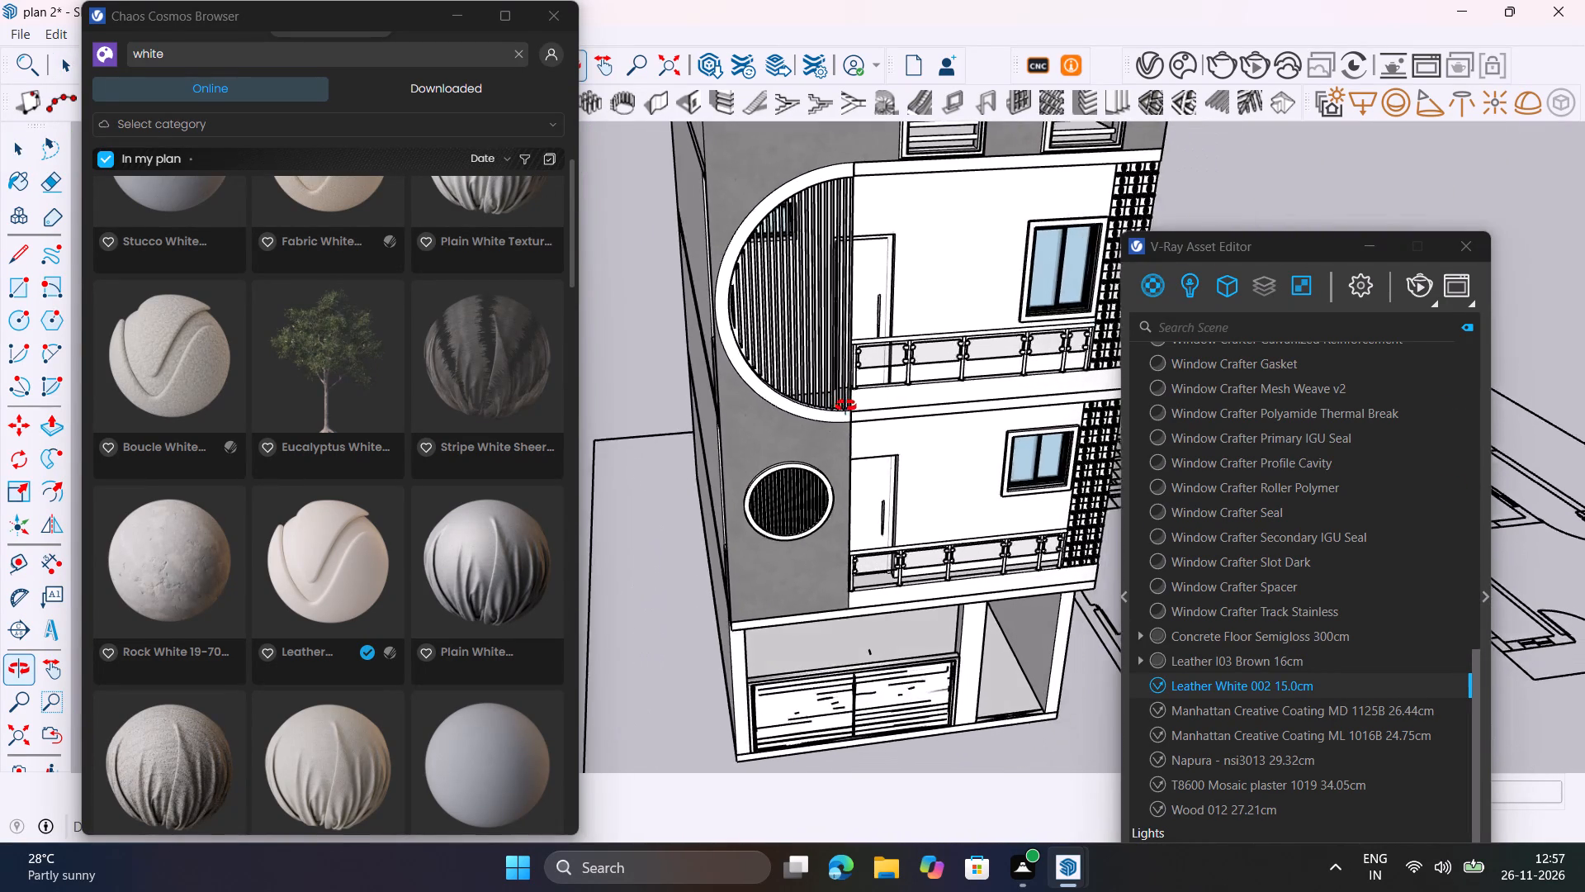
shift+middle_drag(845, 406, 797, 292)
click(1424, 291)
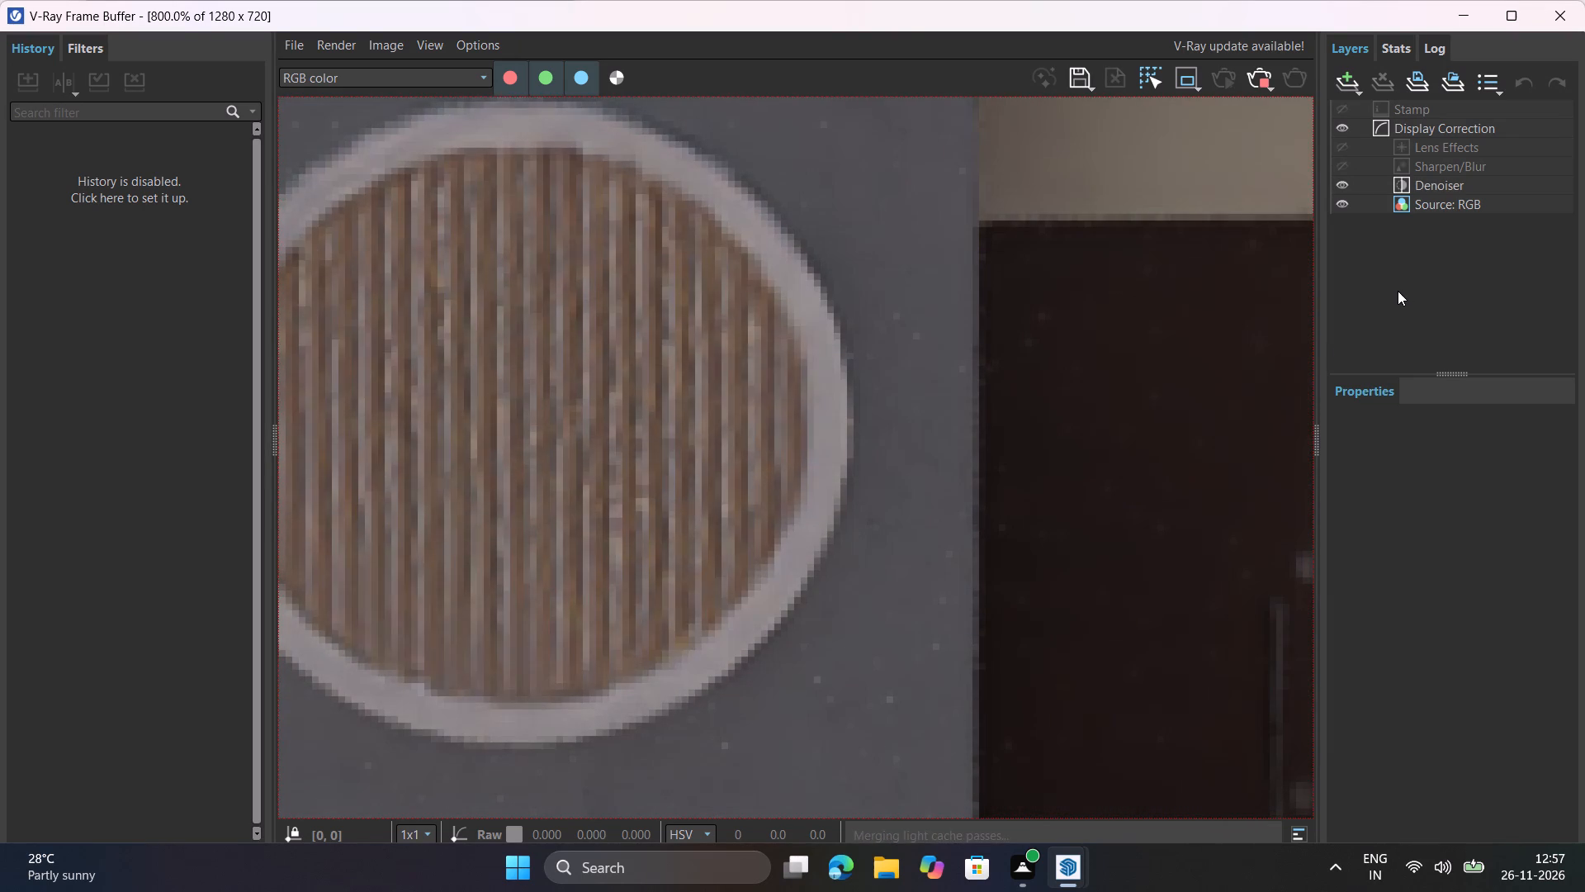
Examine the rendered circular frames, balconies and perforated screen up close, stop the render and close the frame buffer.
scroll(1100, 464, down, 3)
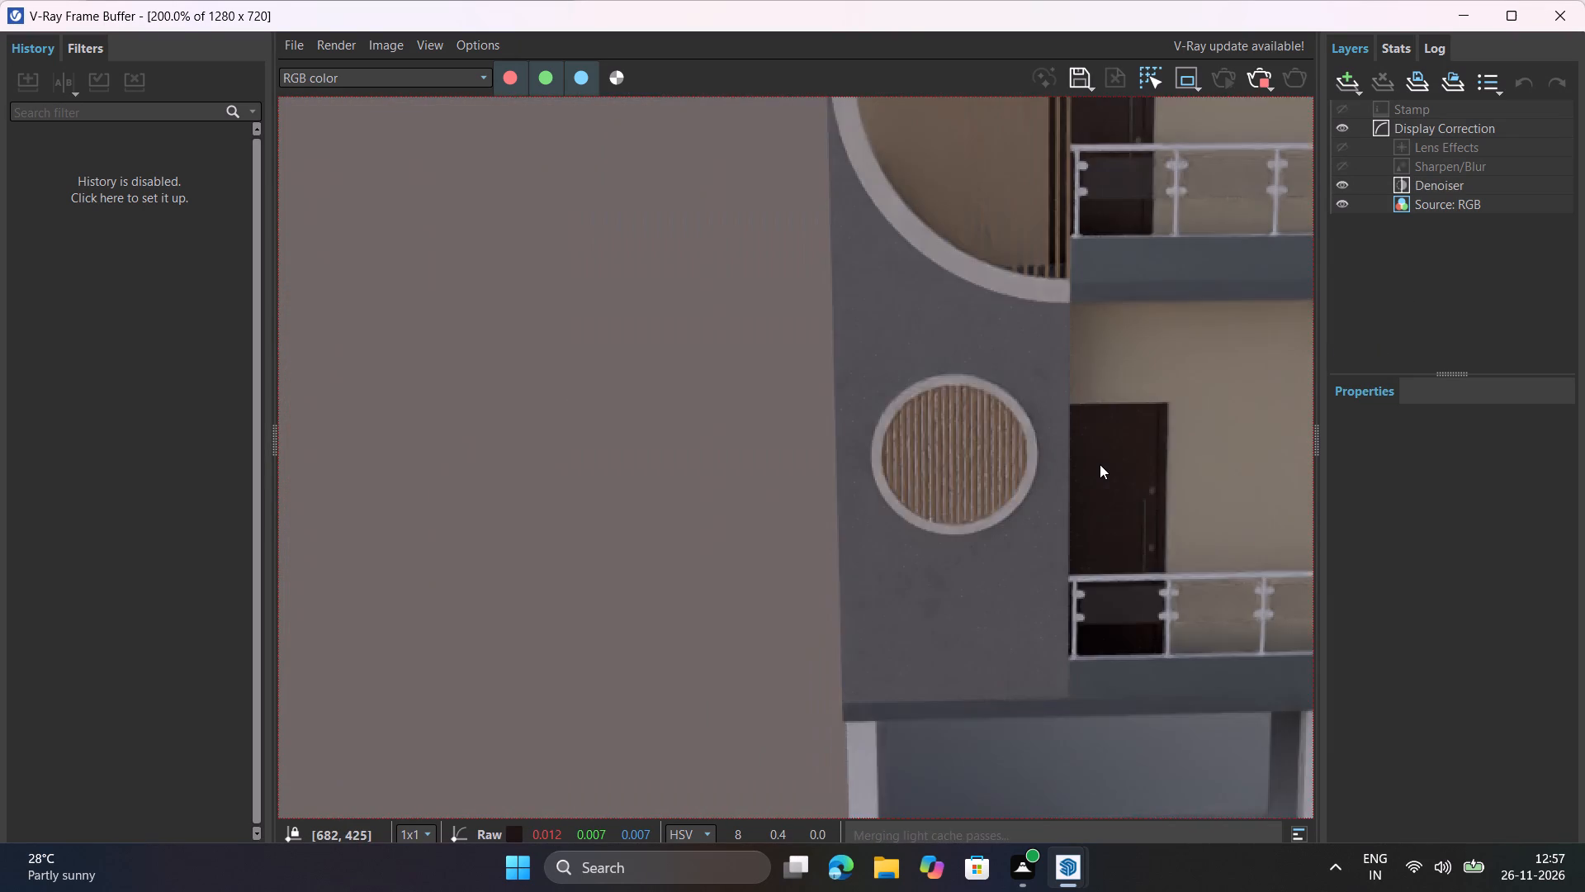
scroll(1100, 464, down, 1)
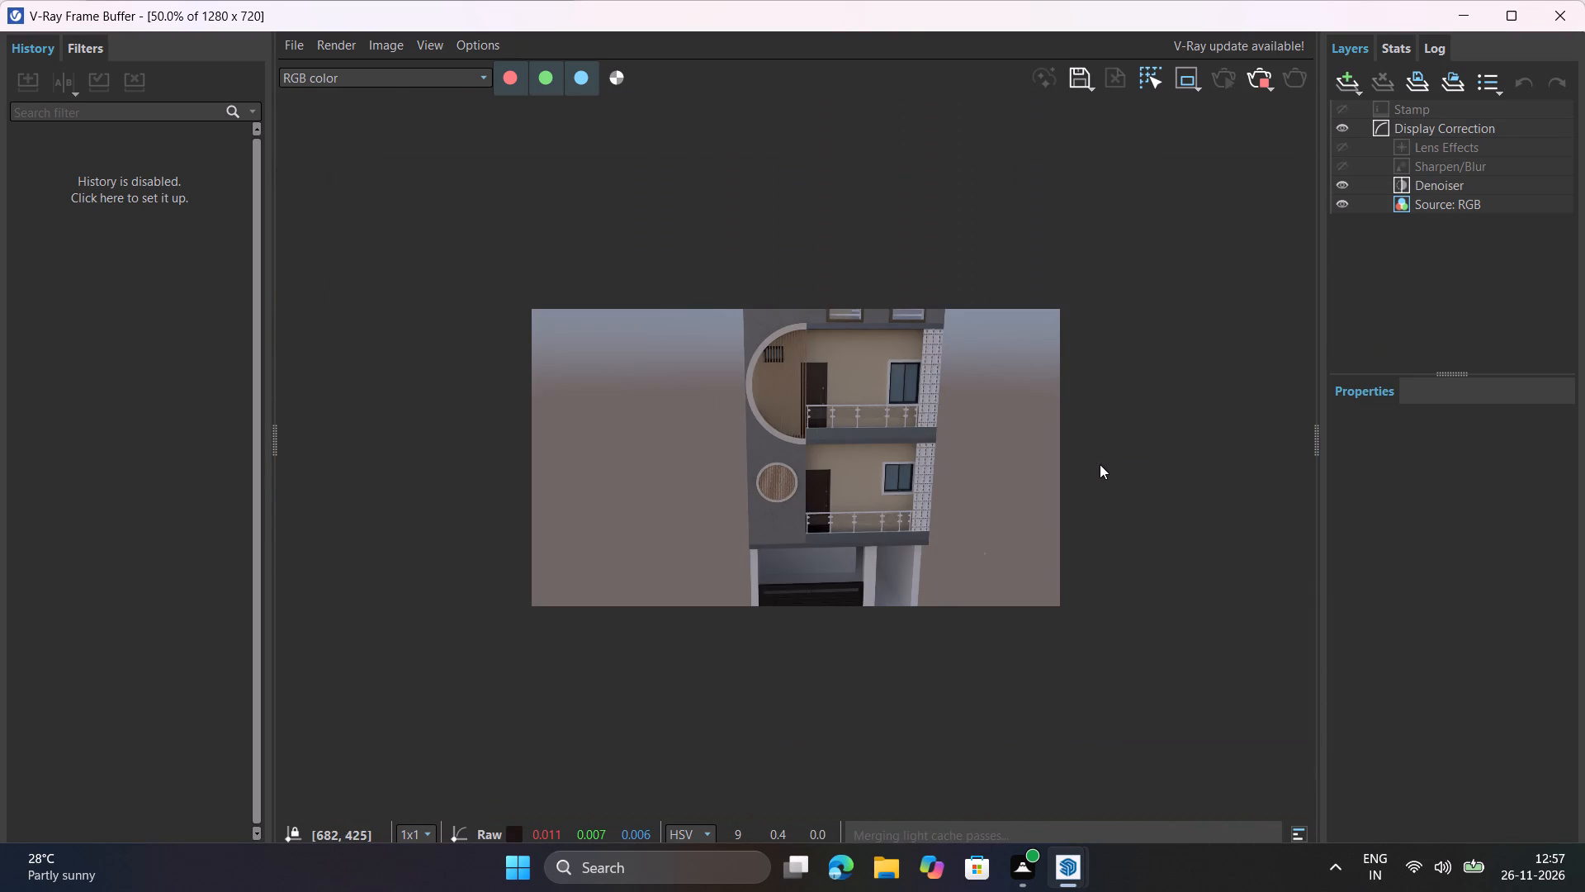
scroll(1100, 464, up, 1)
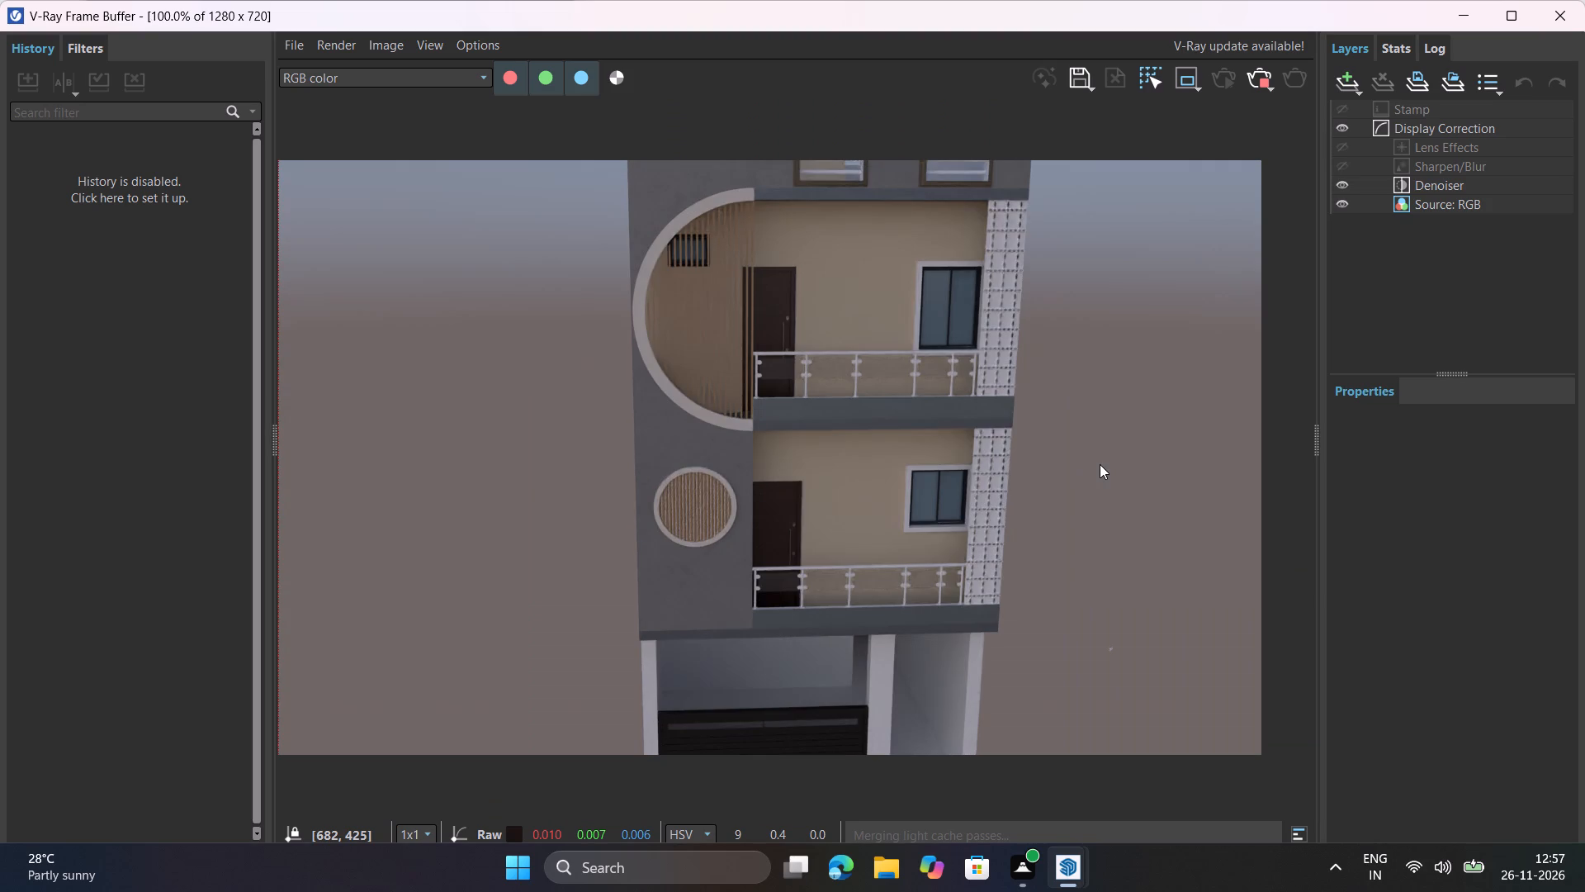
scroll(1100, 464, down, 1)
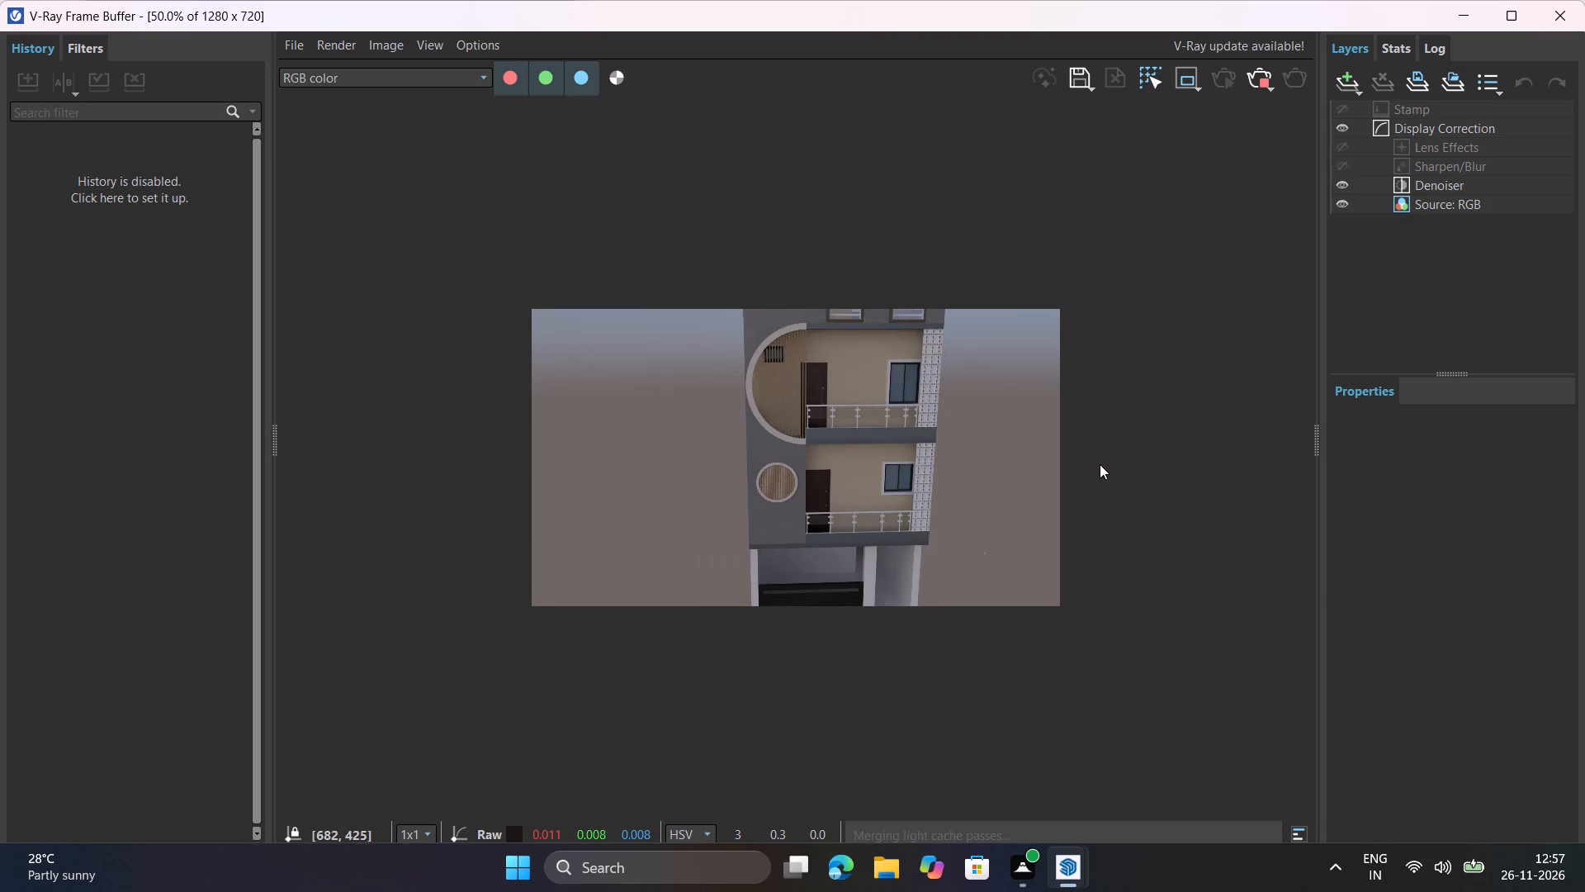
scroll(1100, 464, up, 1)
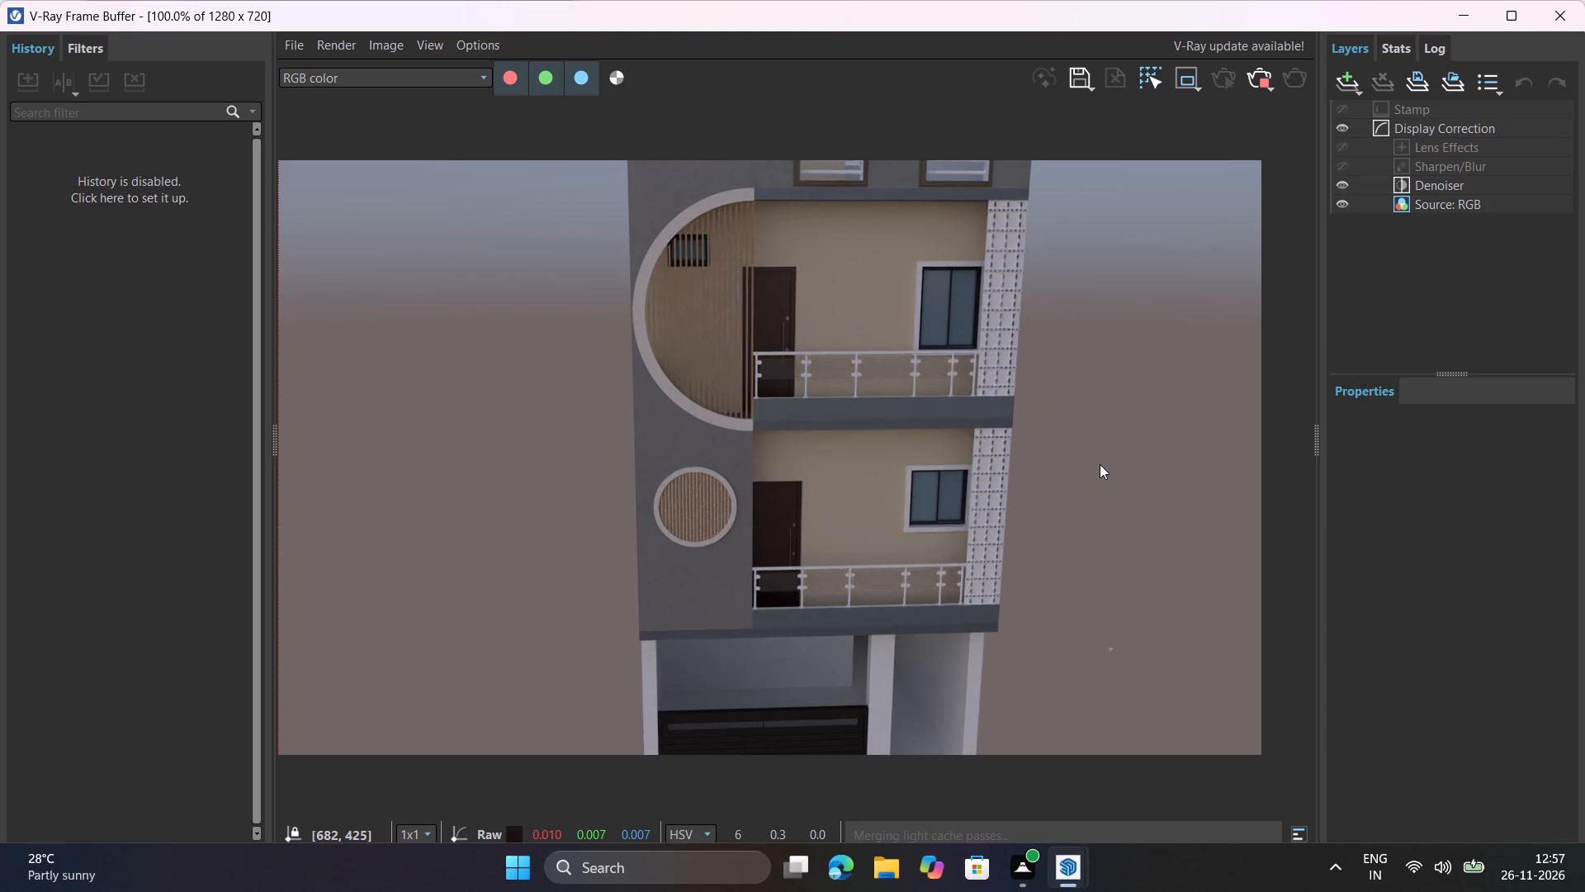
scroll(985, 405, up, 2)
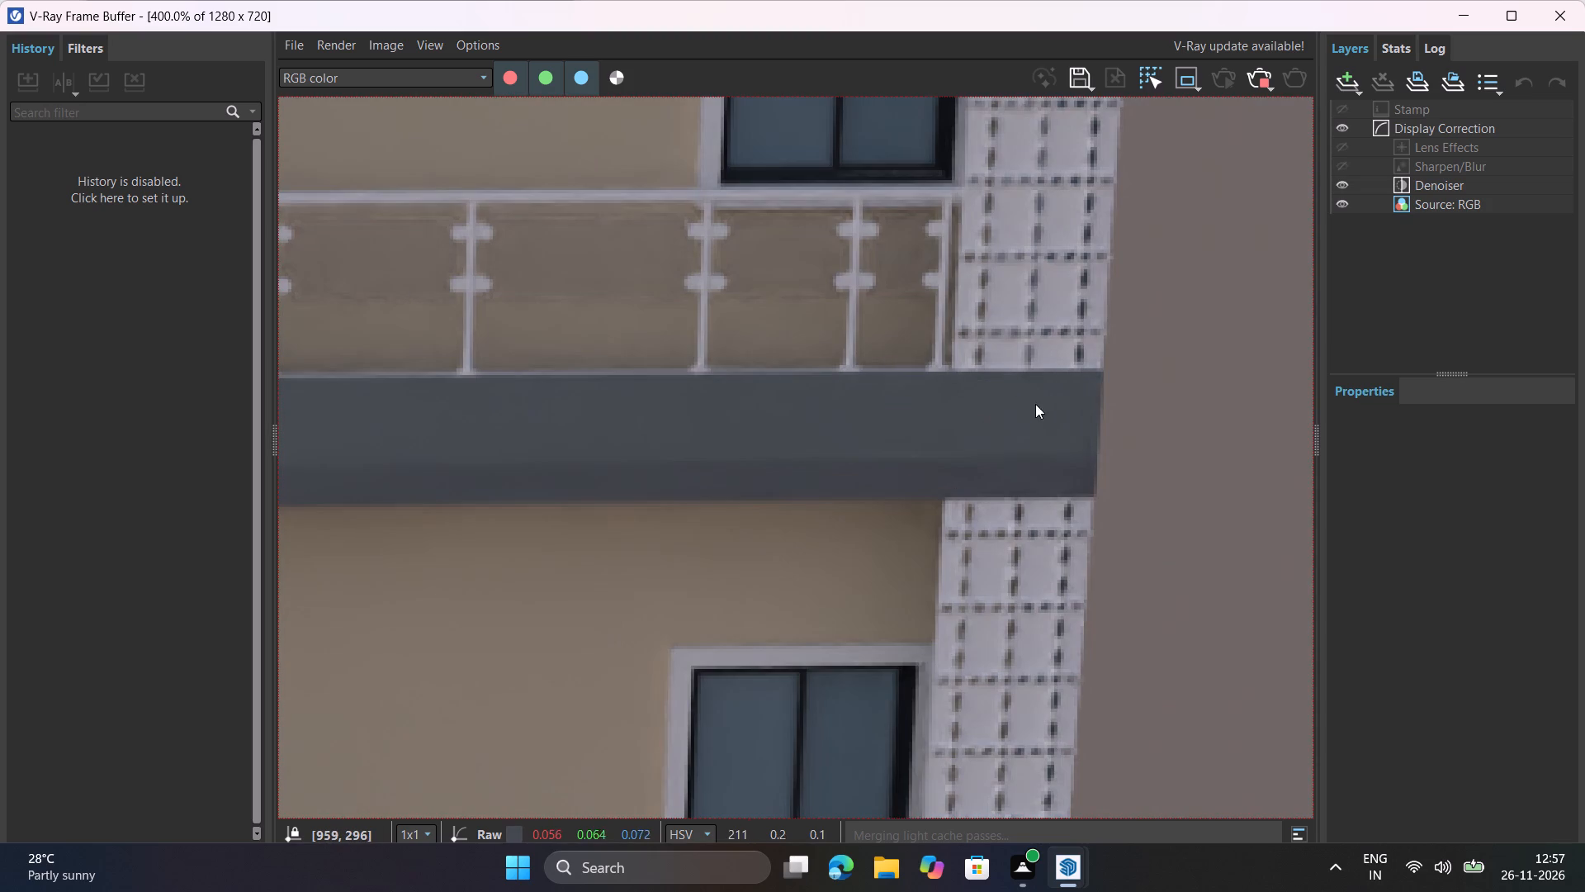
scroll(1023, 396, down, 1)
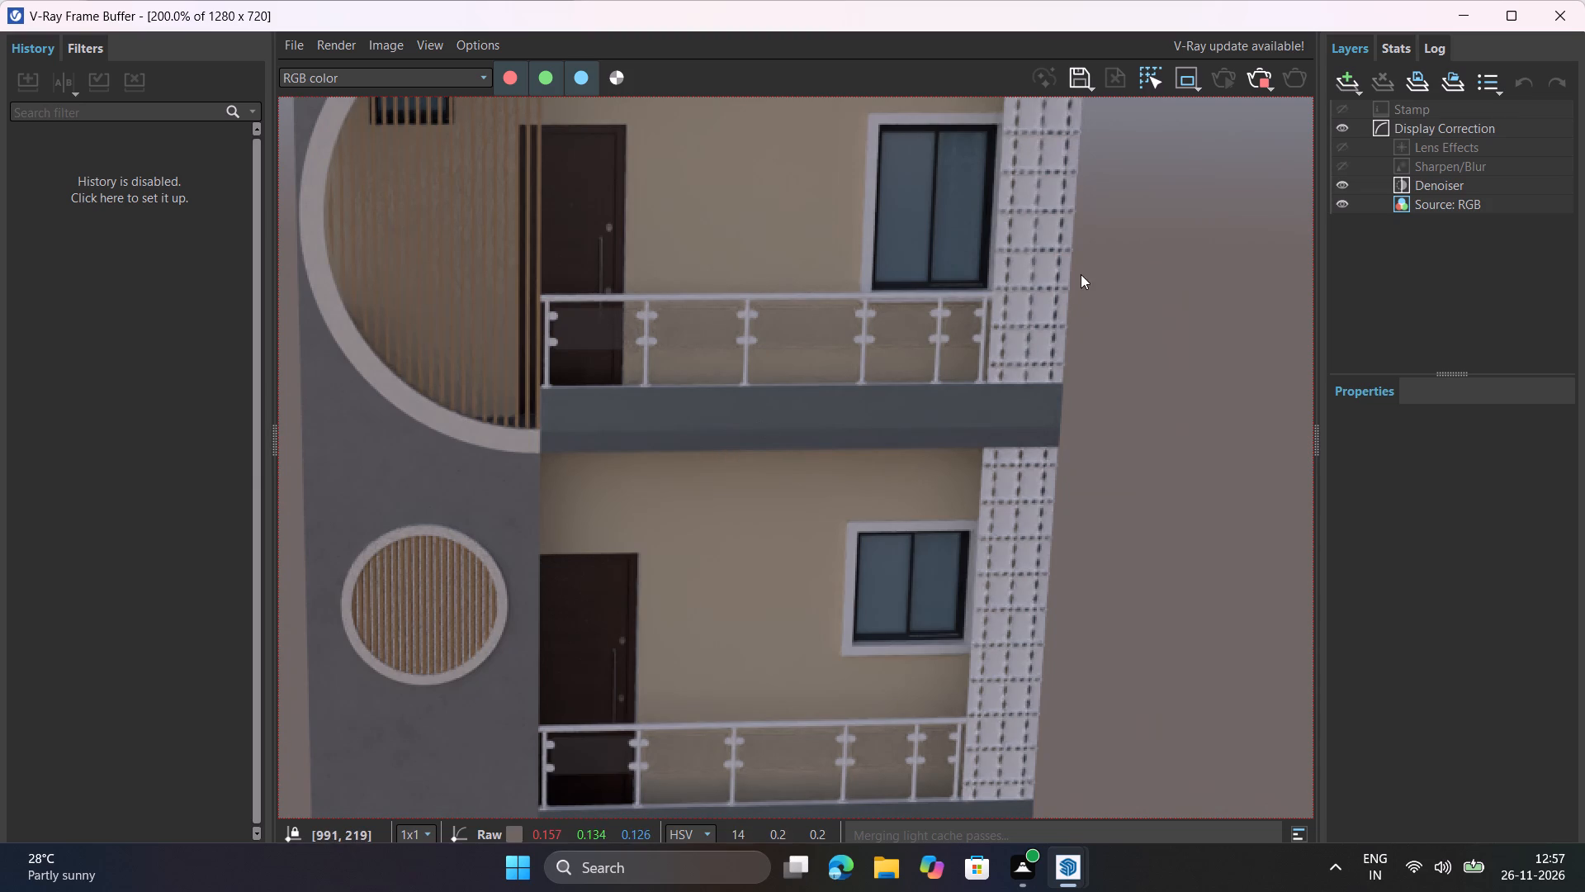
scroll(736, 395, down, 1)
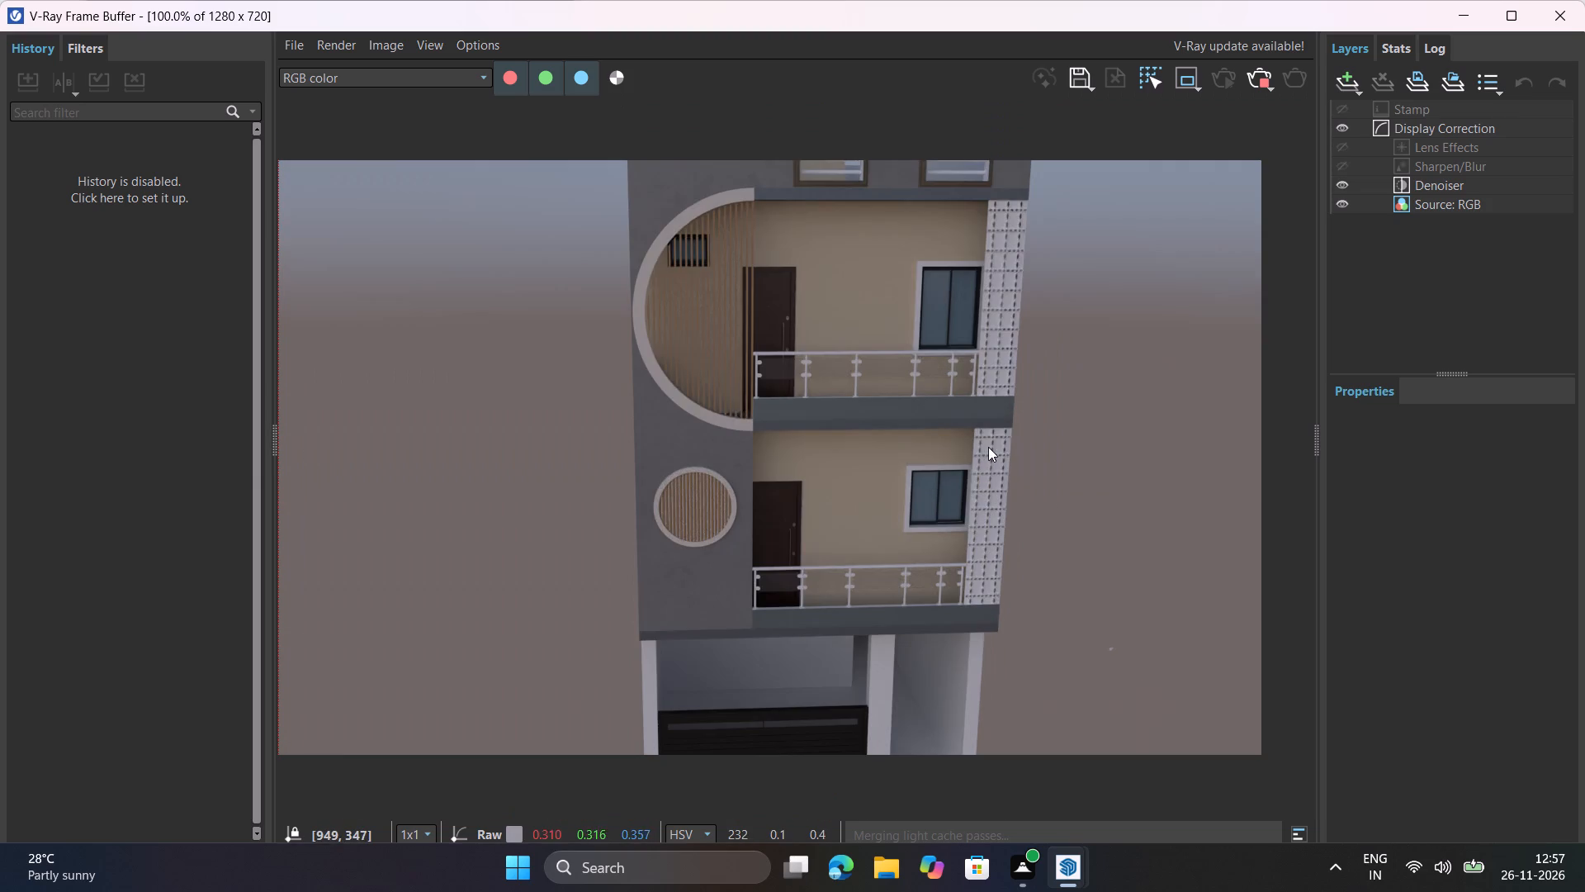
scroll(989, 449, up, 4)
scroll(985, 457, down, 1)
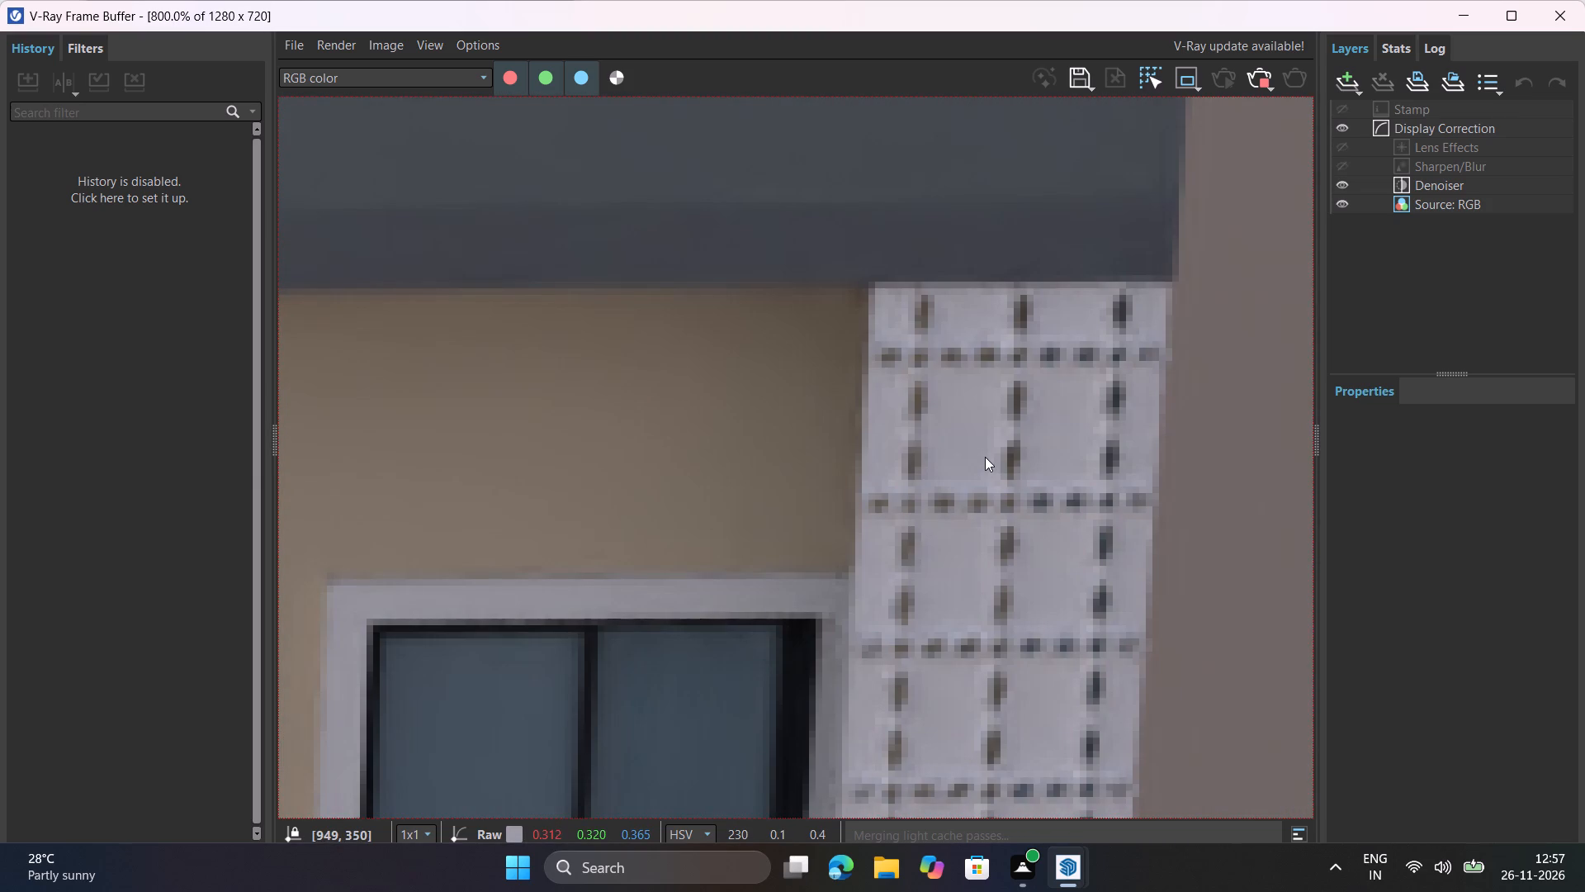
scroll(985, 457, down, 3)
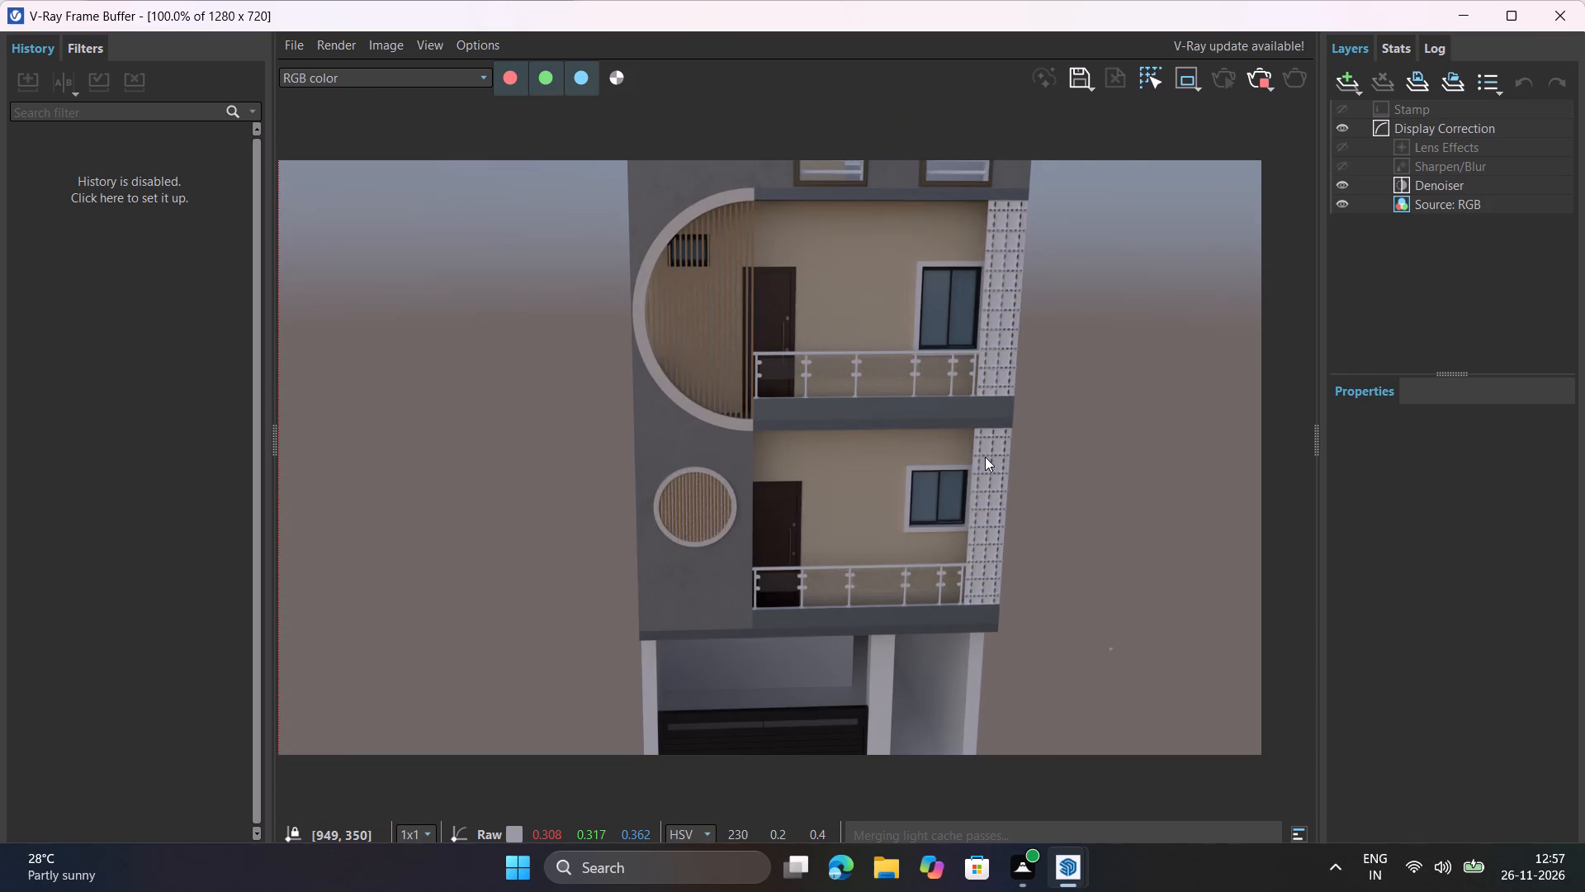
click(1253, 70)
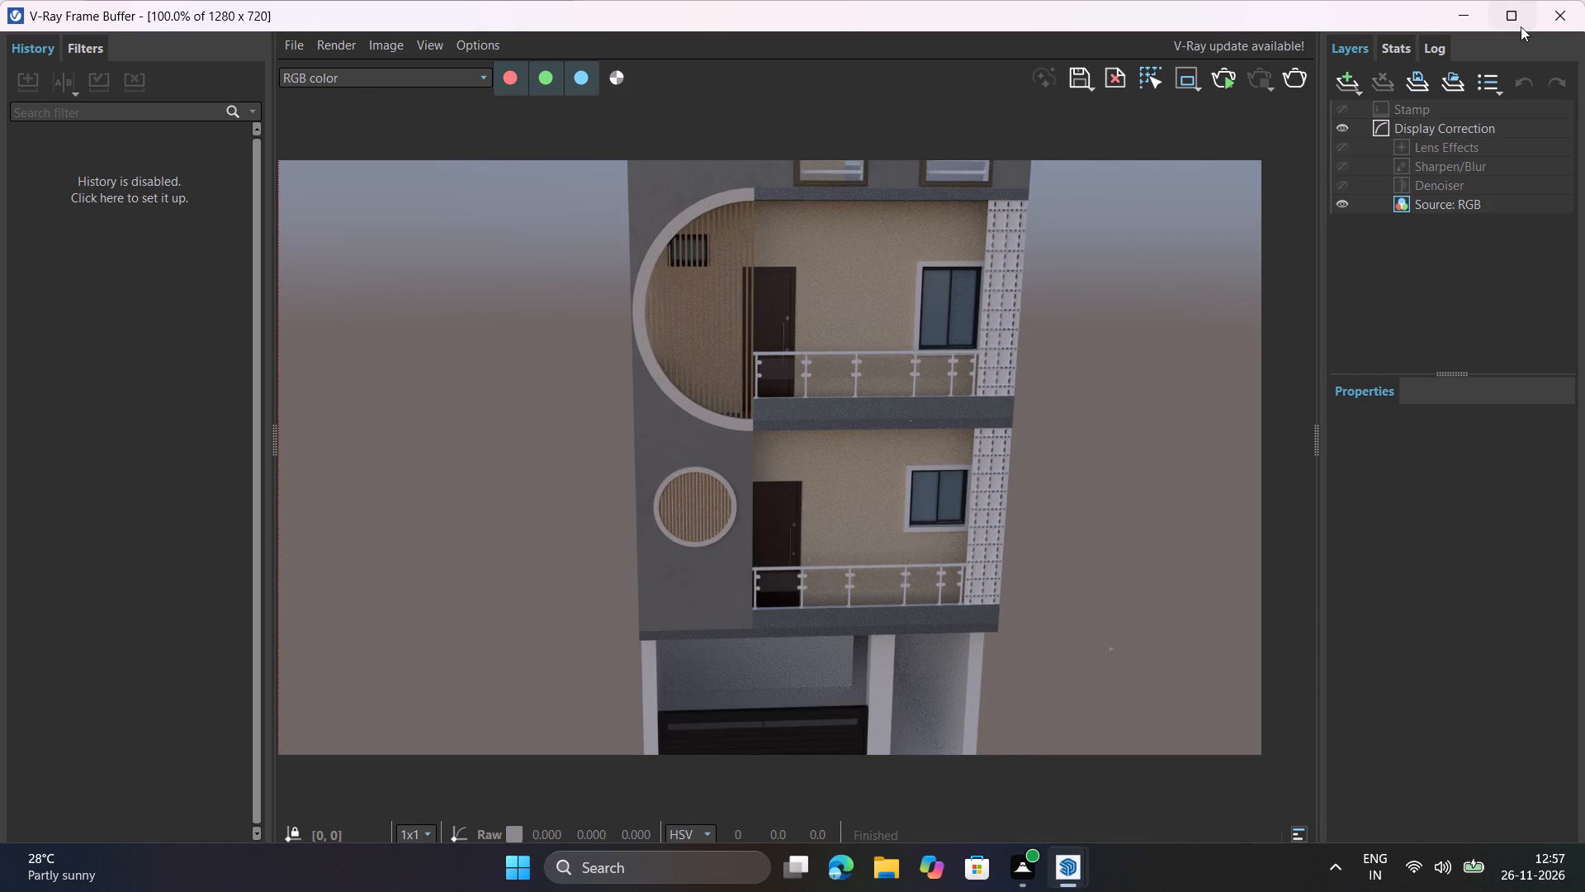
click(1540, 17)
Apply Leather I03 Brown 16cm to the bottom corner tile, beside the balcony railing, of the lower perforated screen.
scroll(1114, 553, up, 4)
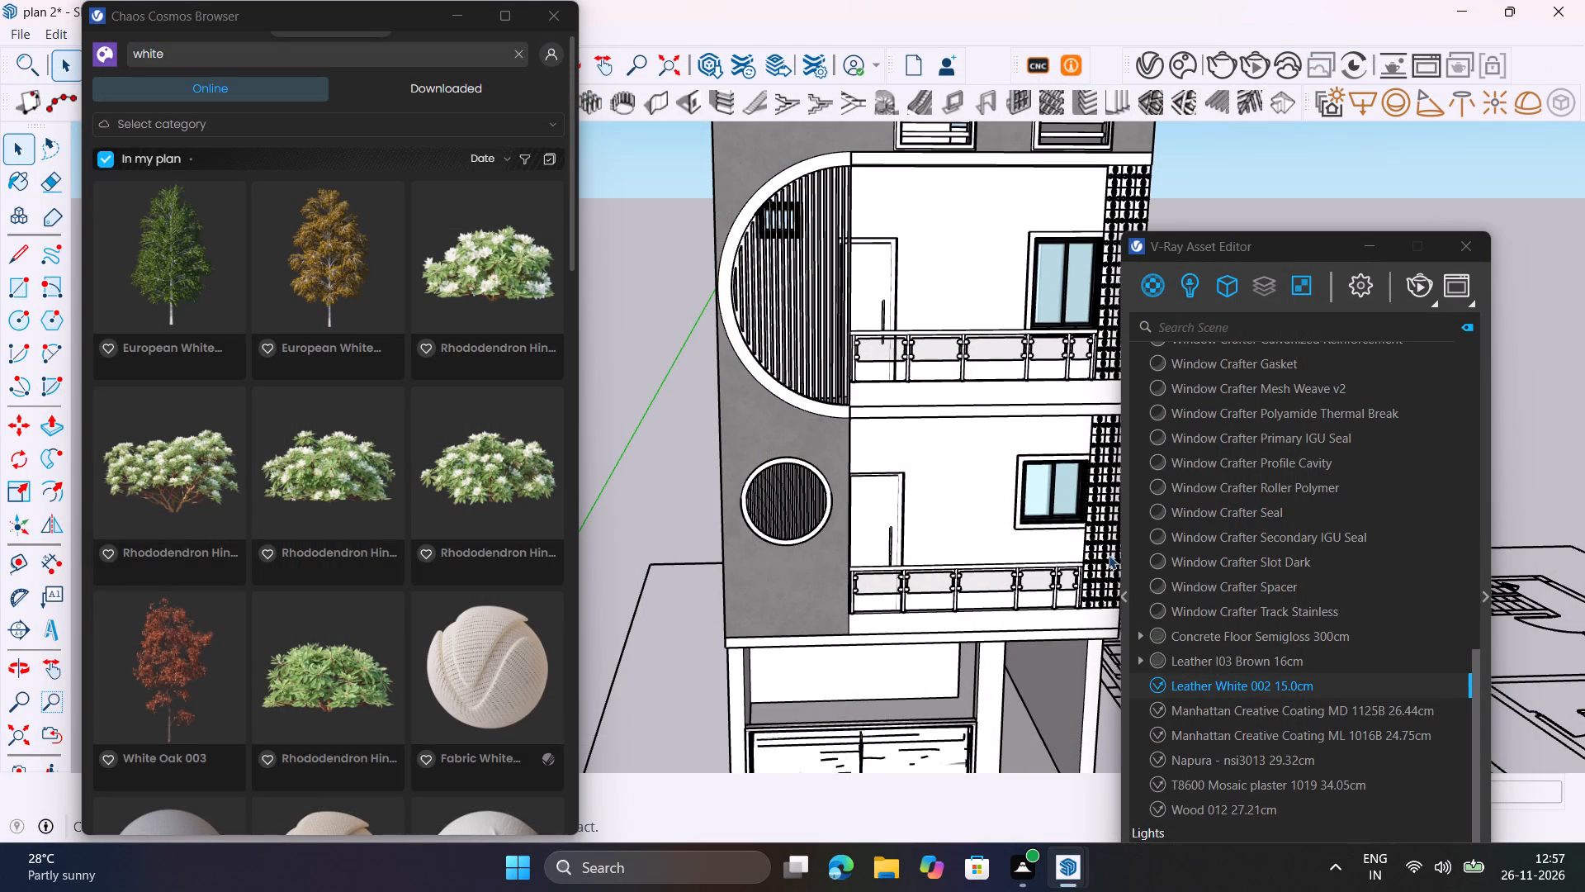
shift+middle_drag(1072, 614, 836, 572)
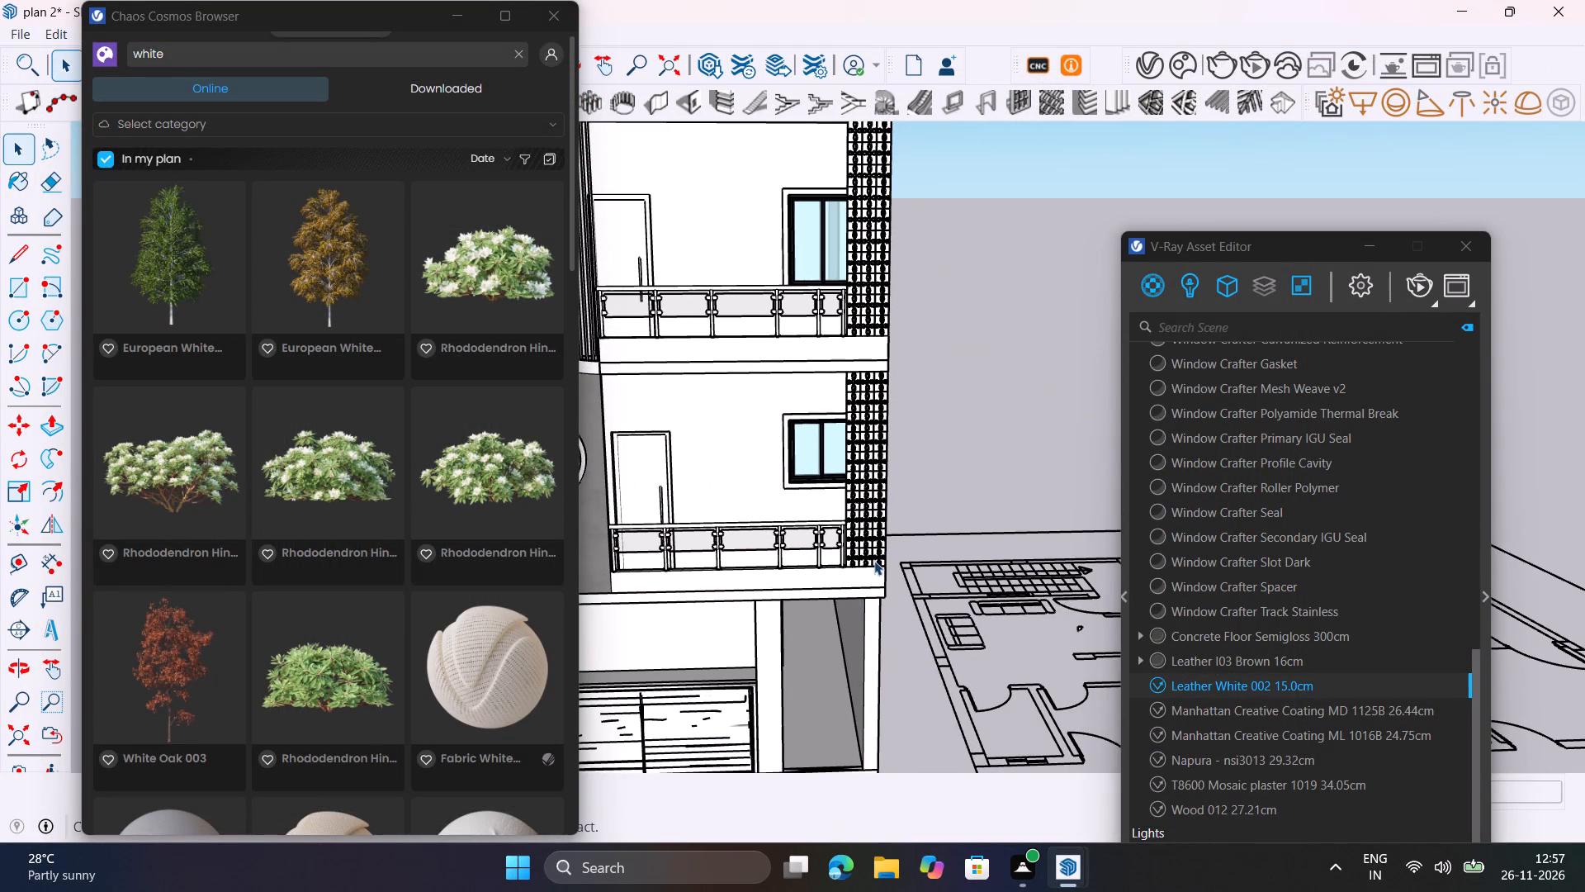
scroll(853, 553, up, 13)
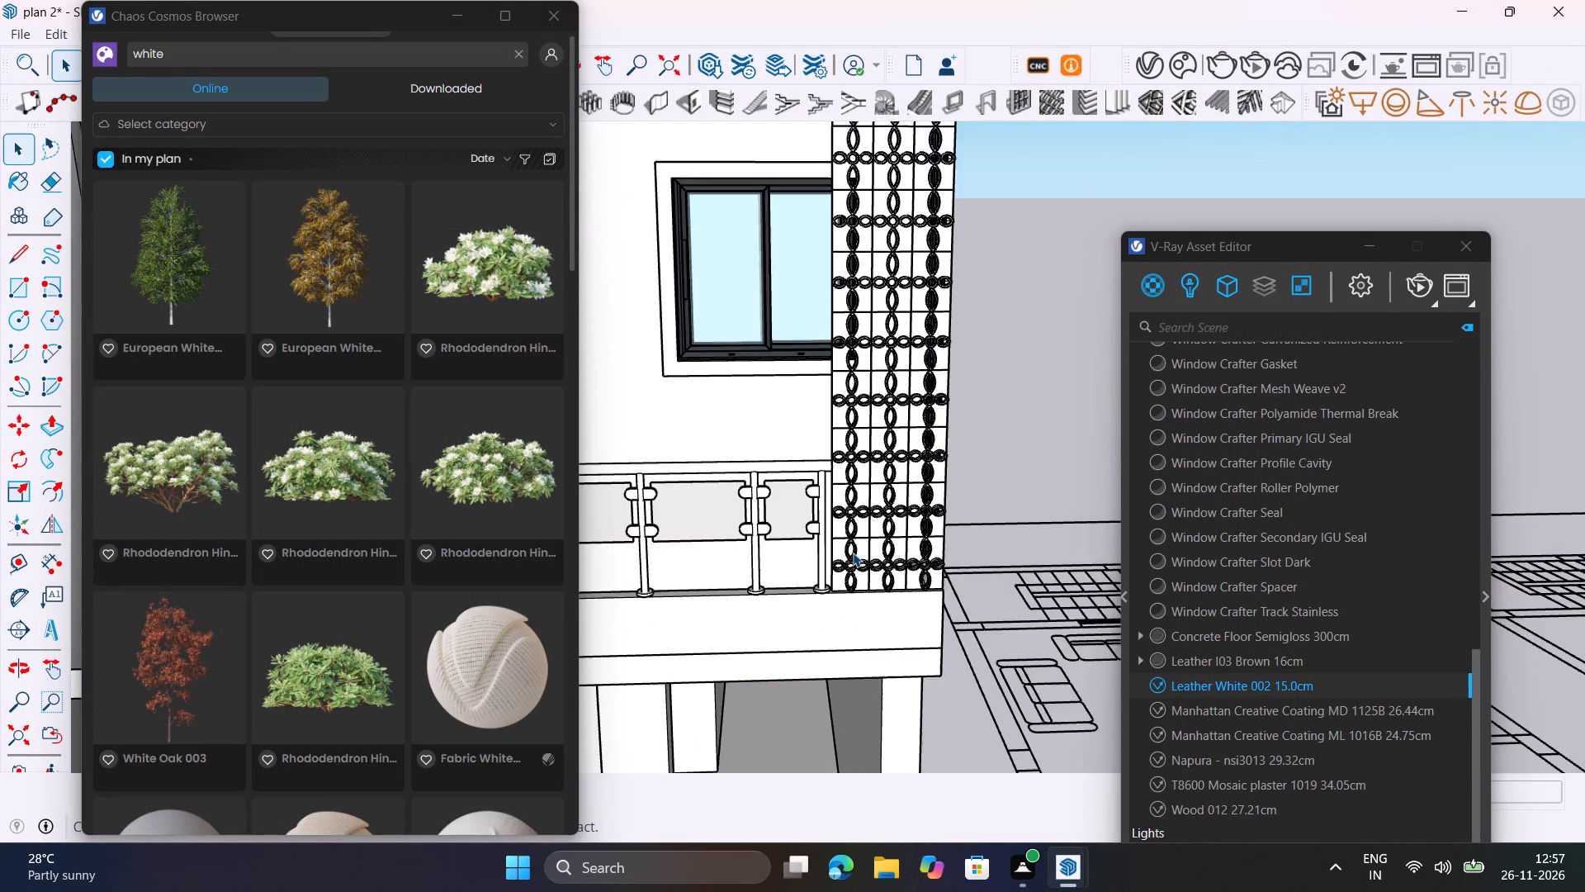
scroll(853, 553, up, 17)
click(917, 551)
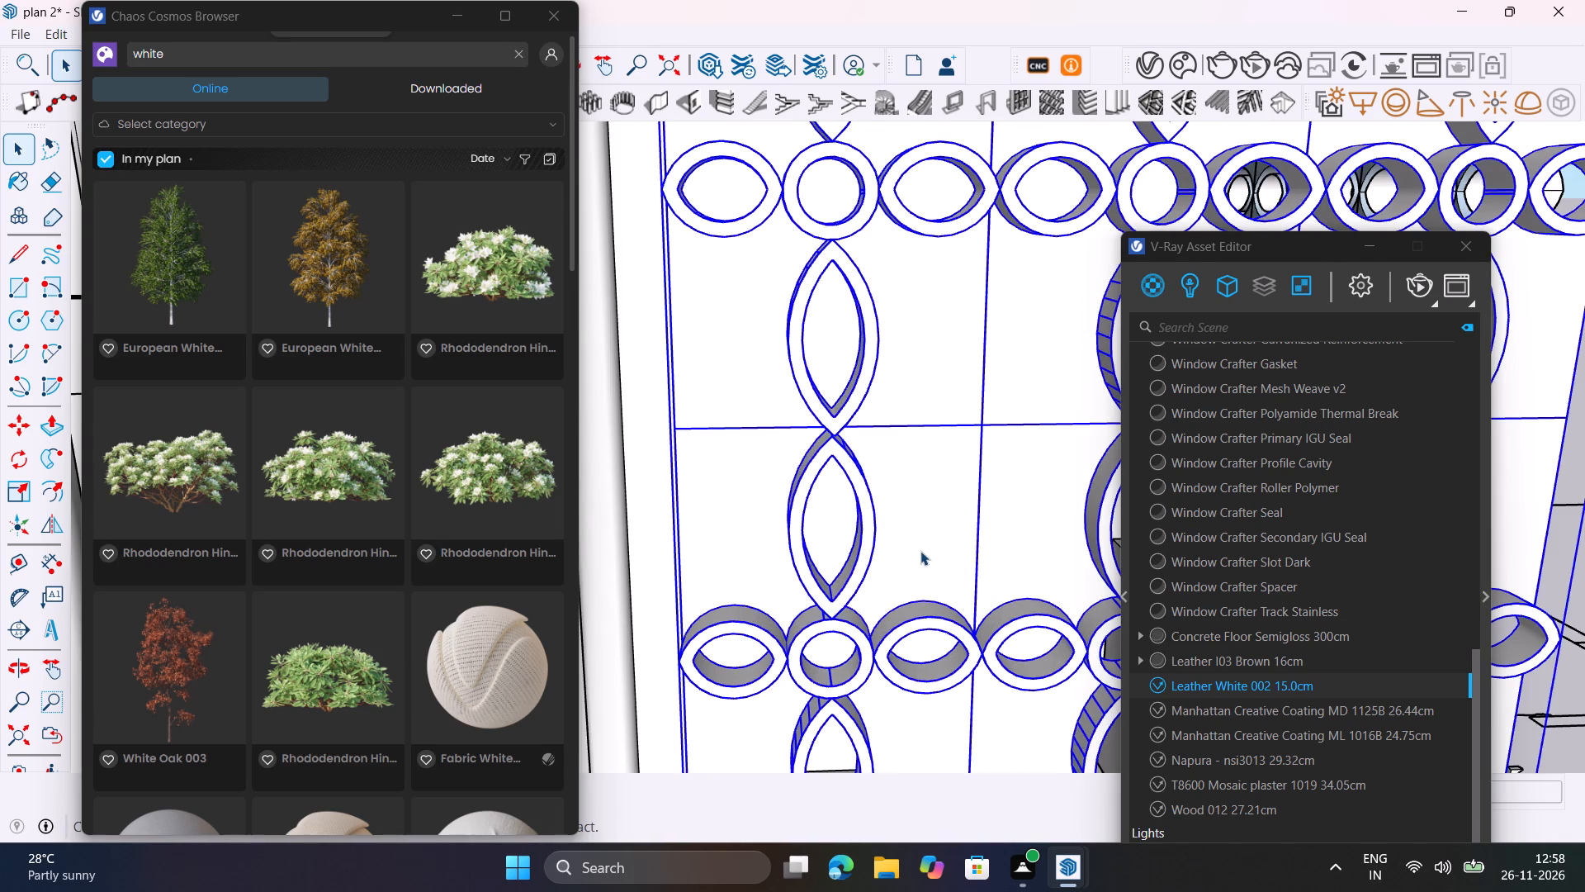
double_click(920, 551)
click(920, 547)
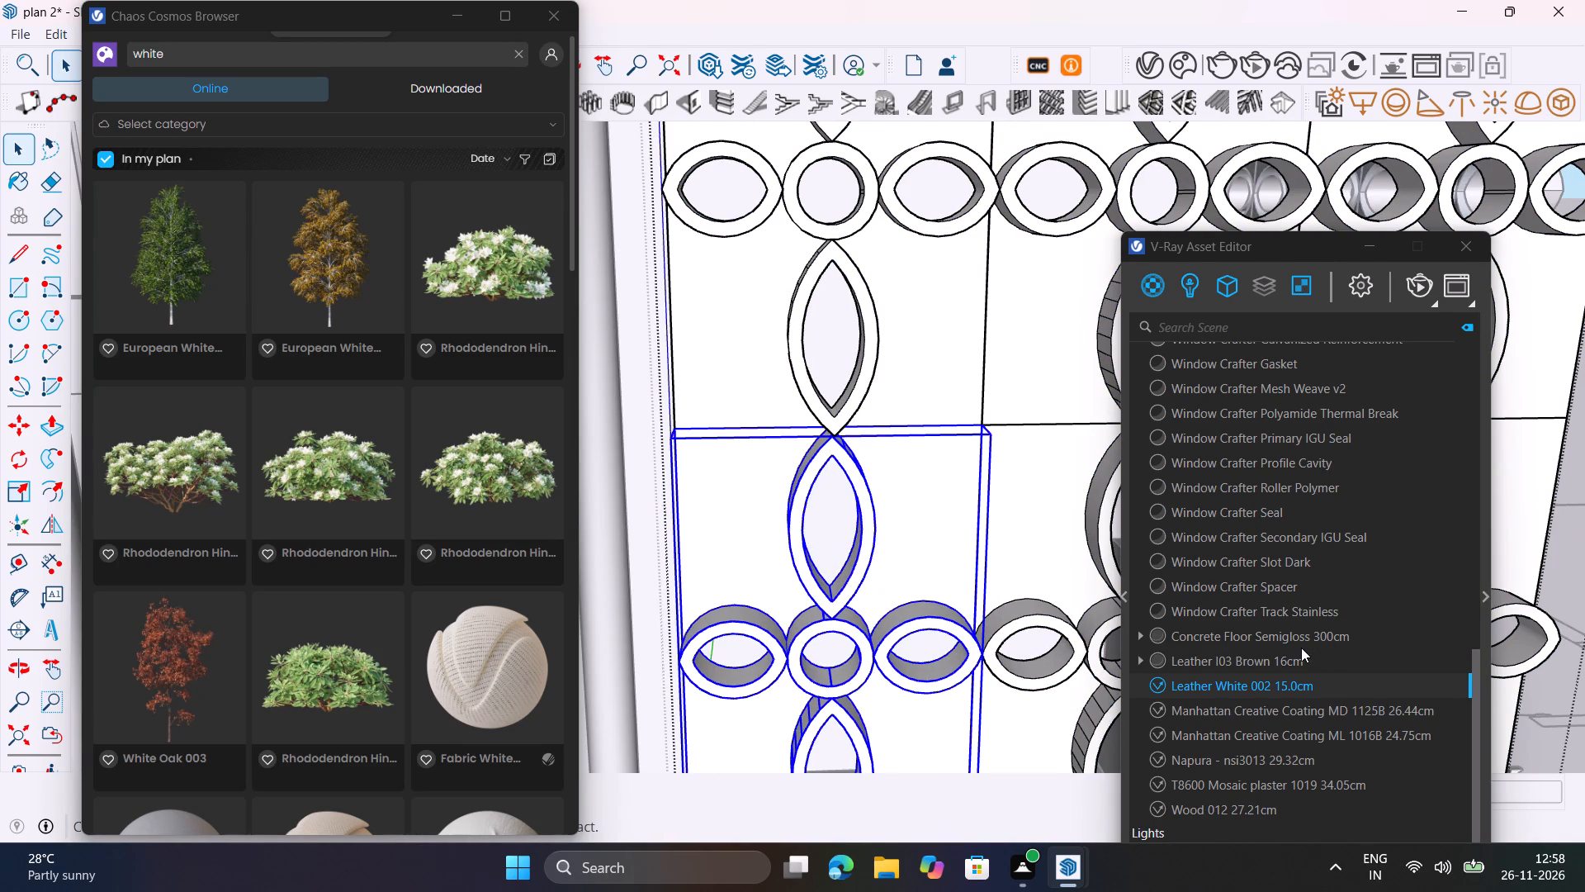
click(1277, 661)
right_click(1277, 661)
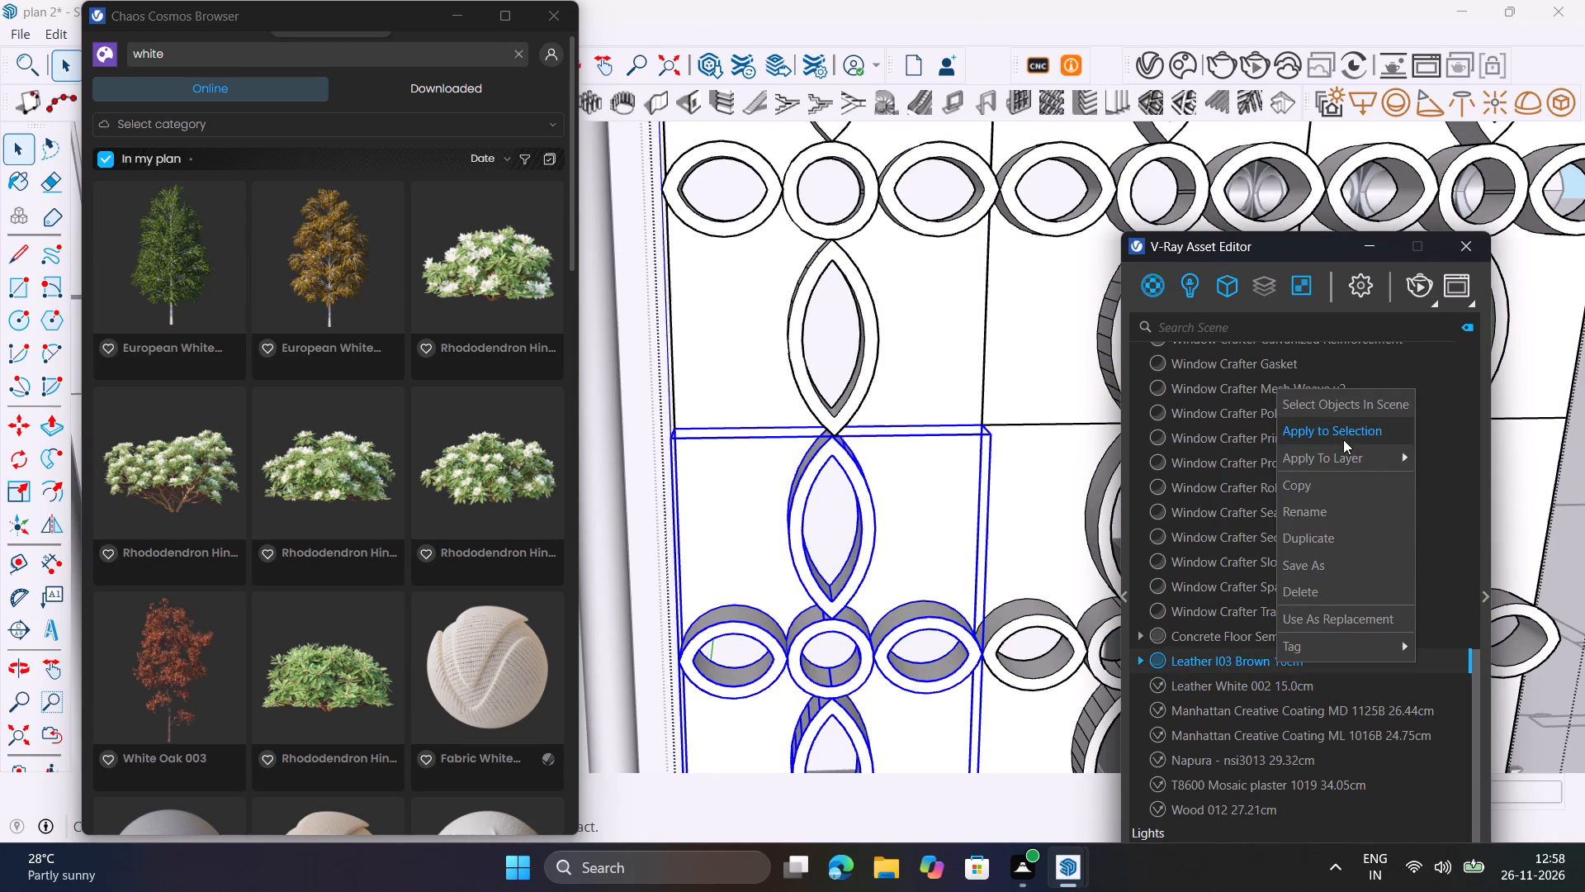
click(1345, 433)
scroll(944, 562, down, 7)
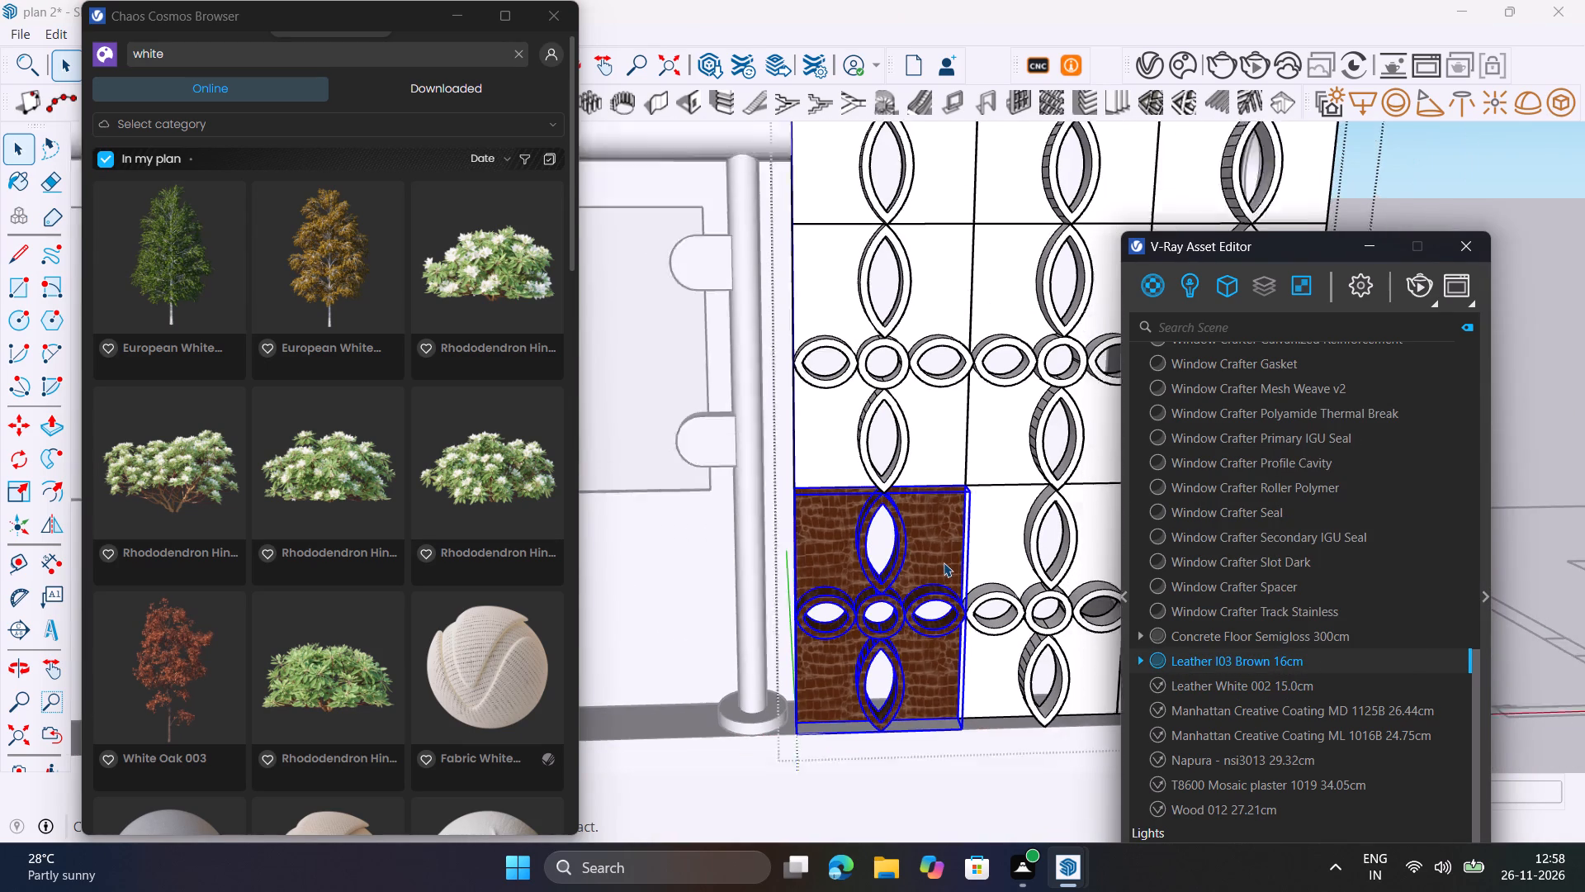
middle_drag(939, 567, 758, 608)
scroll(821, 567, down, 4)
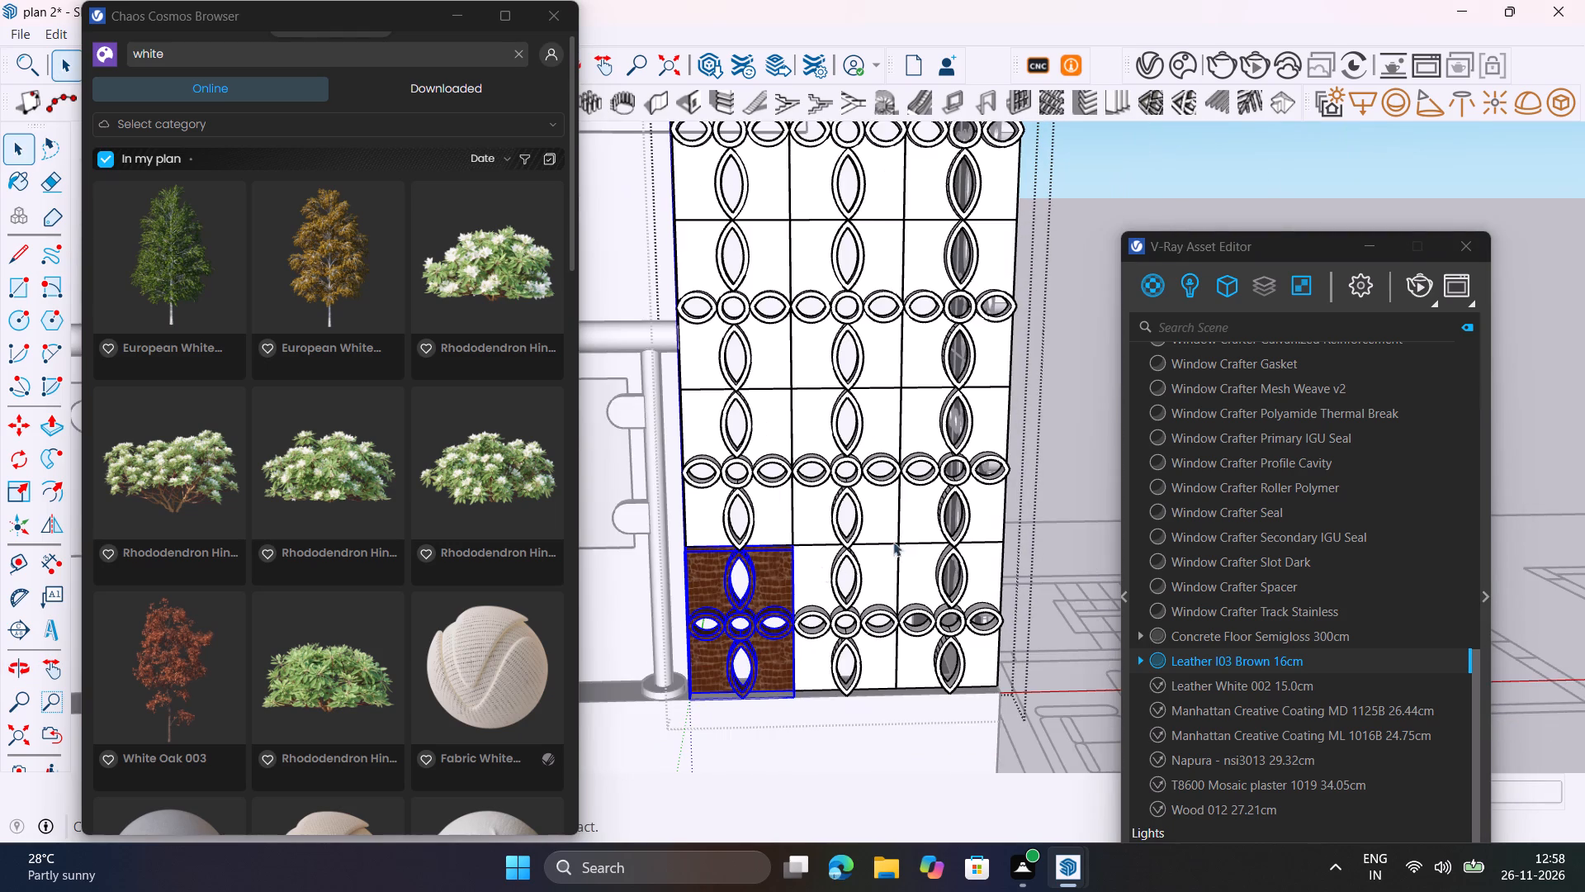
click(1091, 405)
scroll(1002, 521, down, 1)
middle_drag(1002, 522, 903, 482)
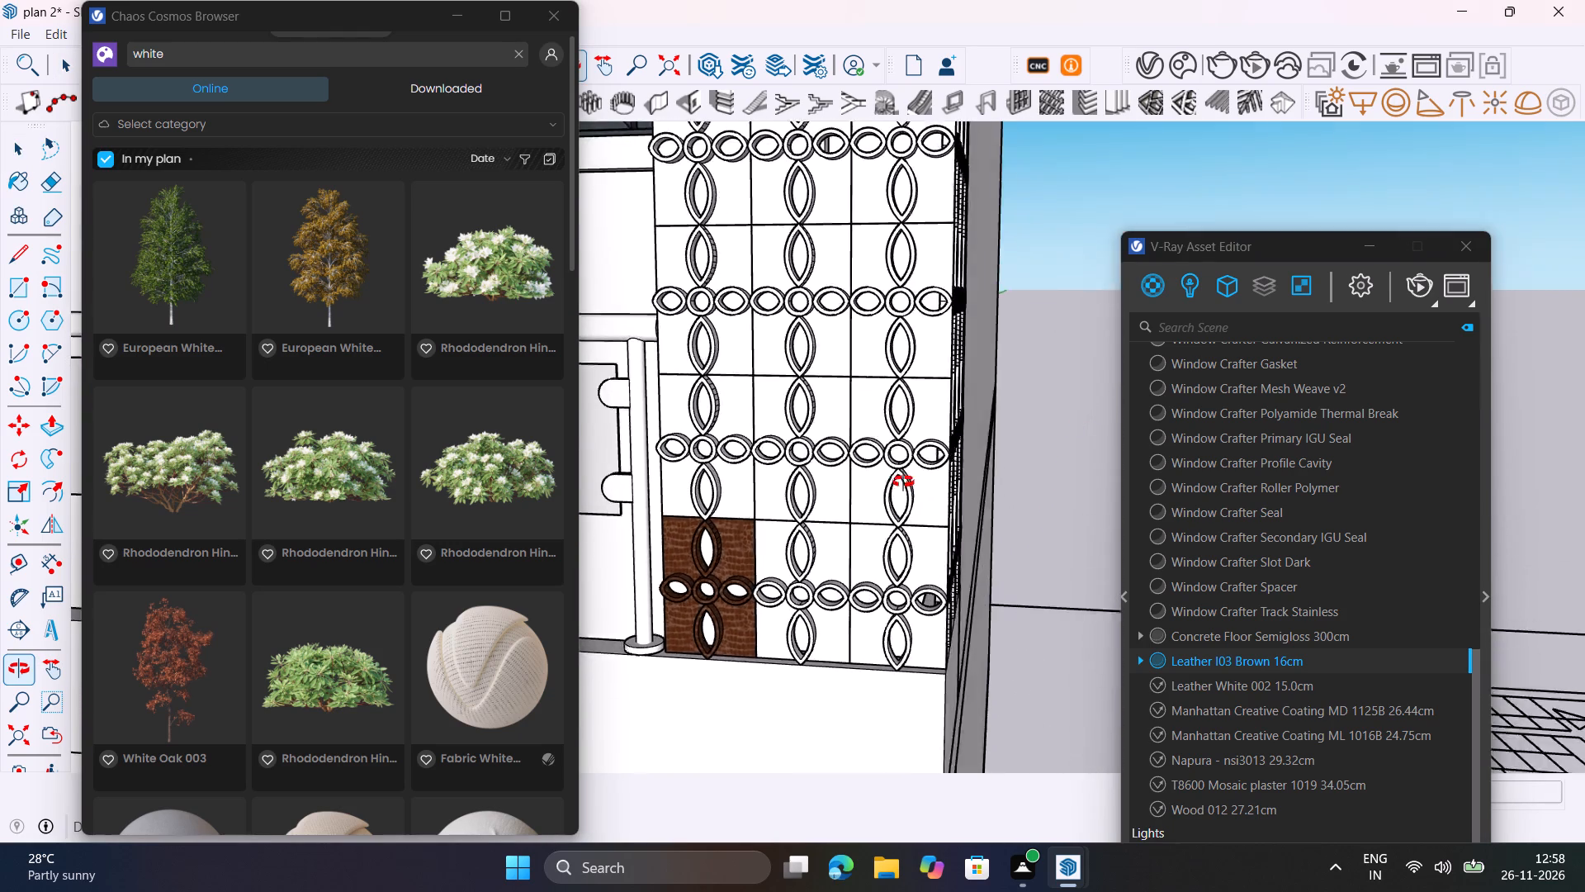
middle_drag(903, 482, 1098, 591)
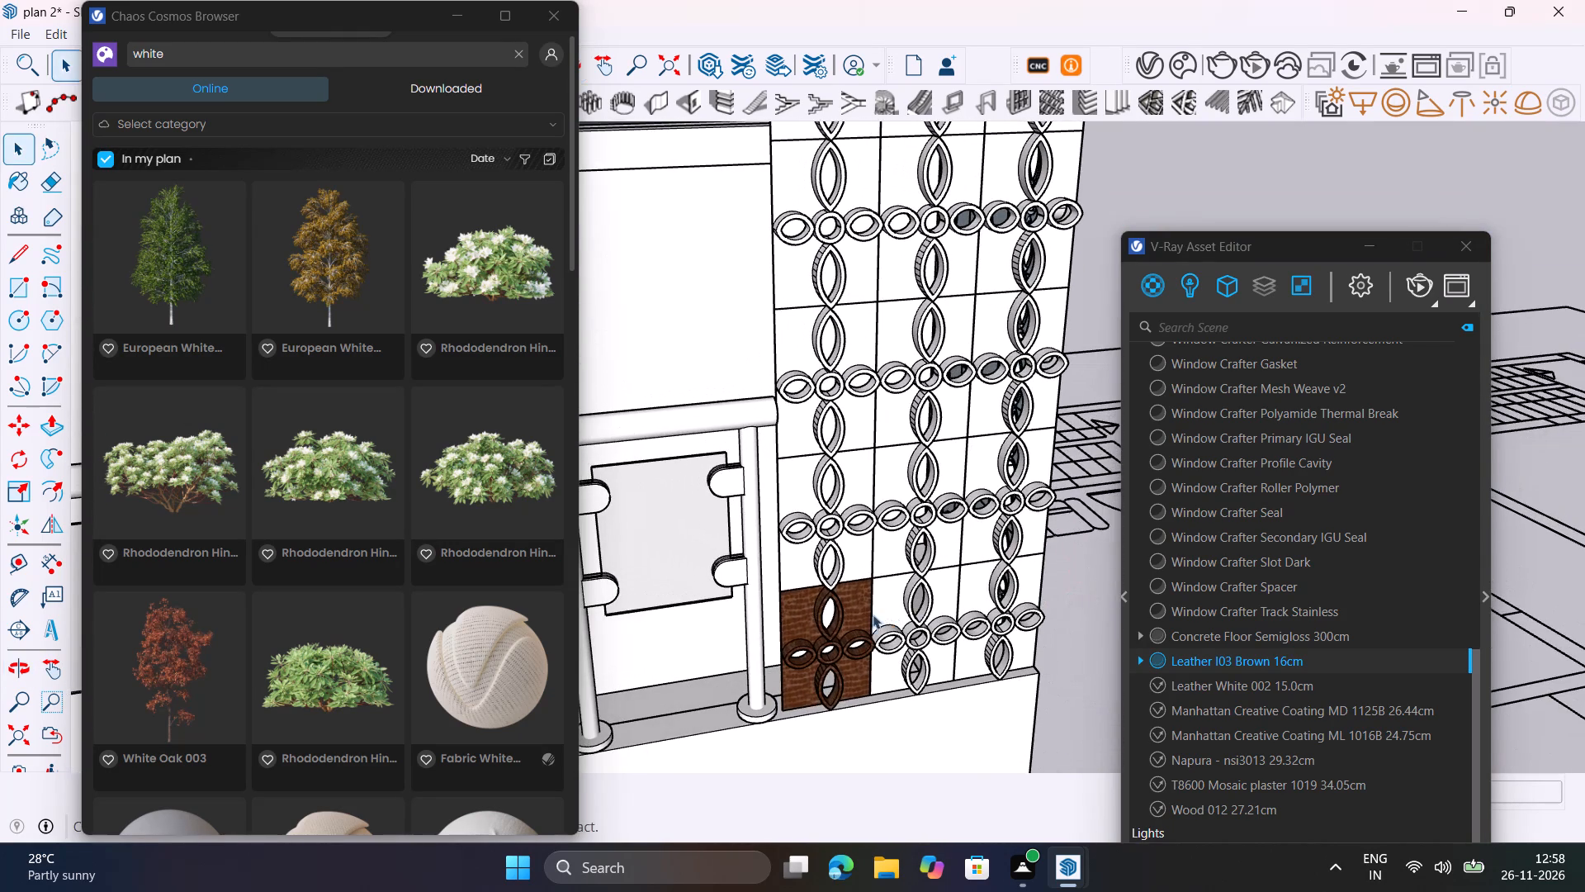
Select the brown corner tile inside the perforated screen and search Chaos Cosmos for "brick".
scroll(853, 614, up, 10)
double_click(853, 614)
click(856, 614)
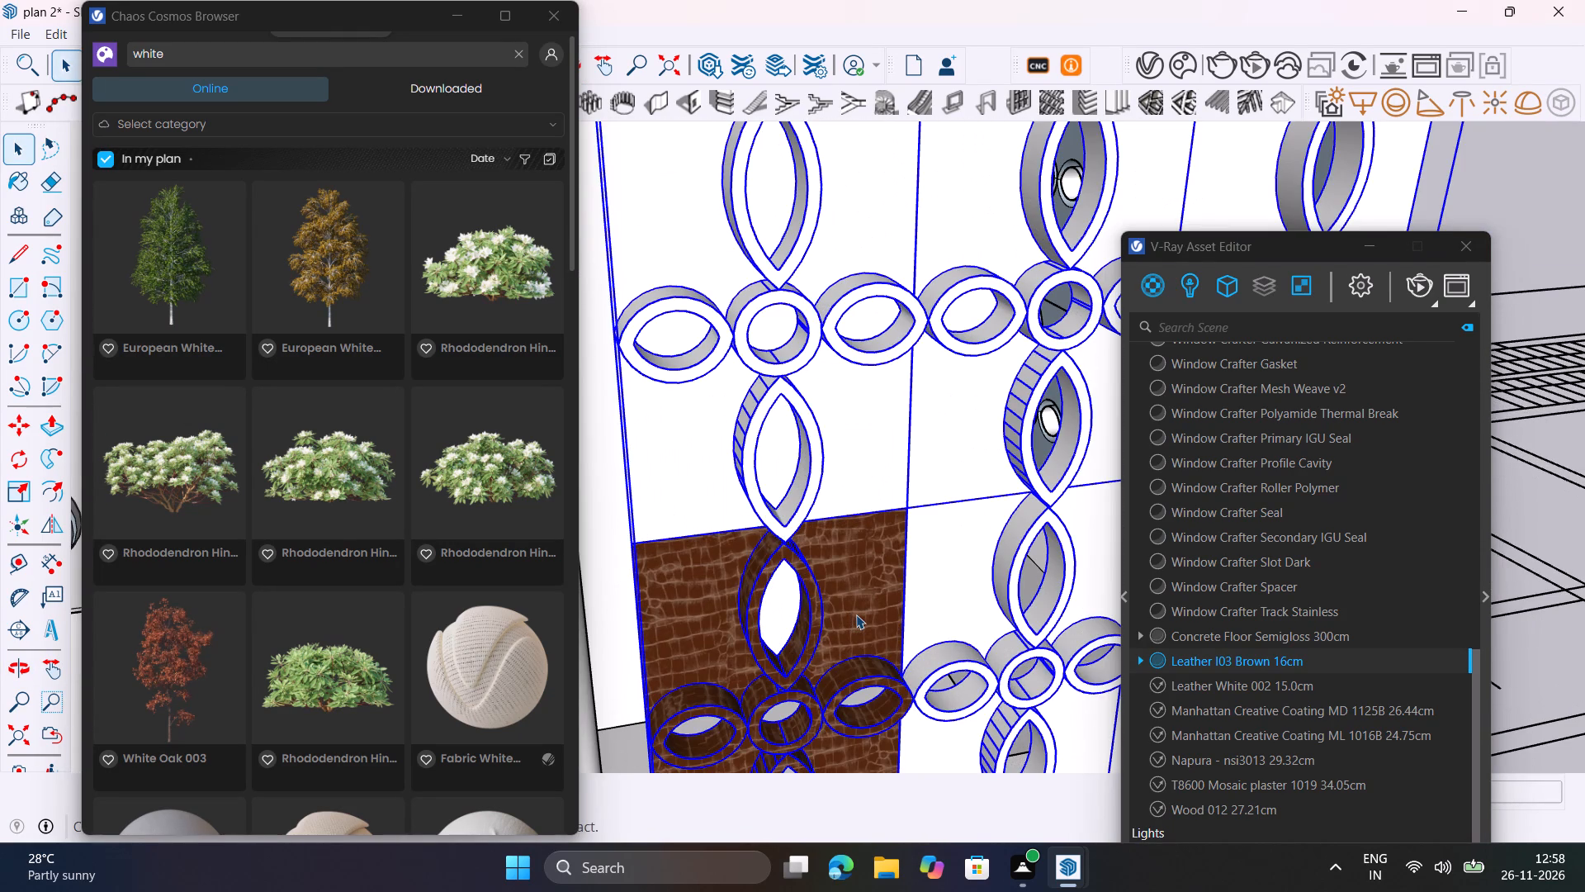
double_click(856, 614)
click(854, 610)
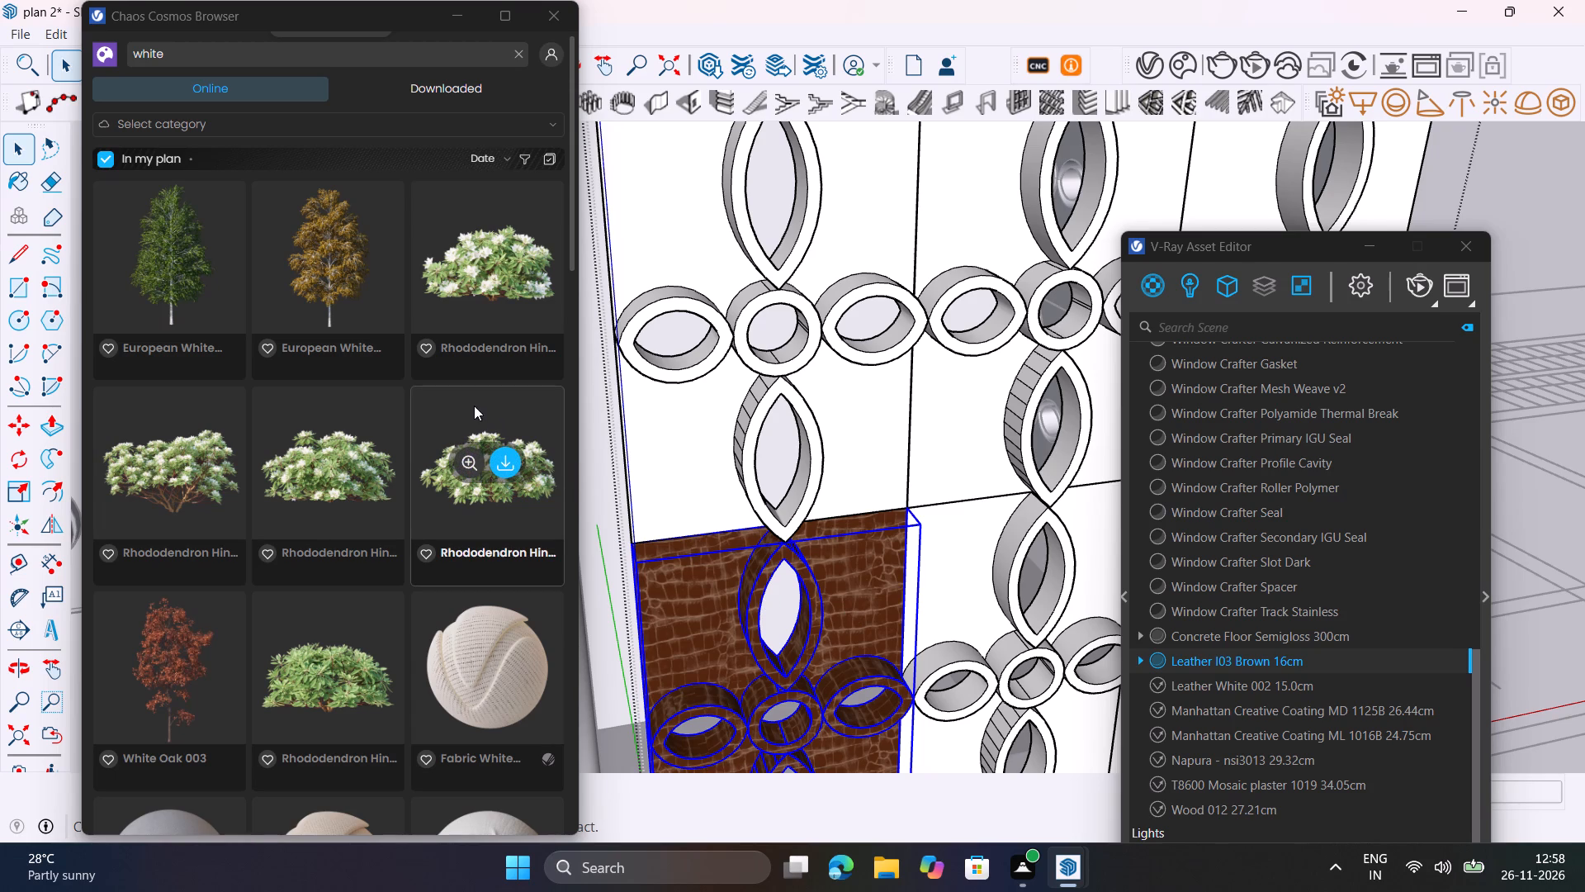
click(240, 59)
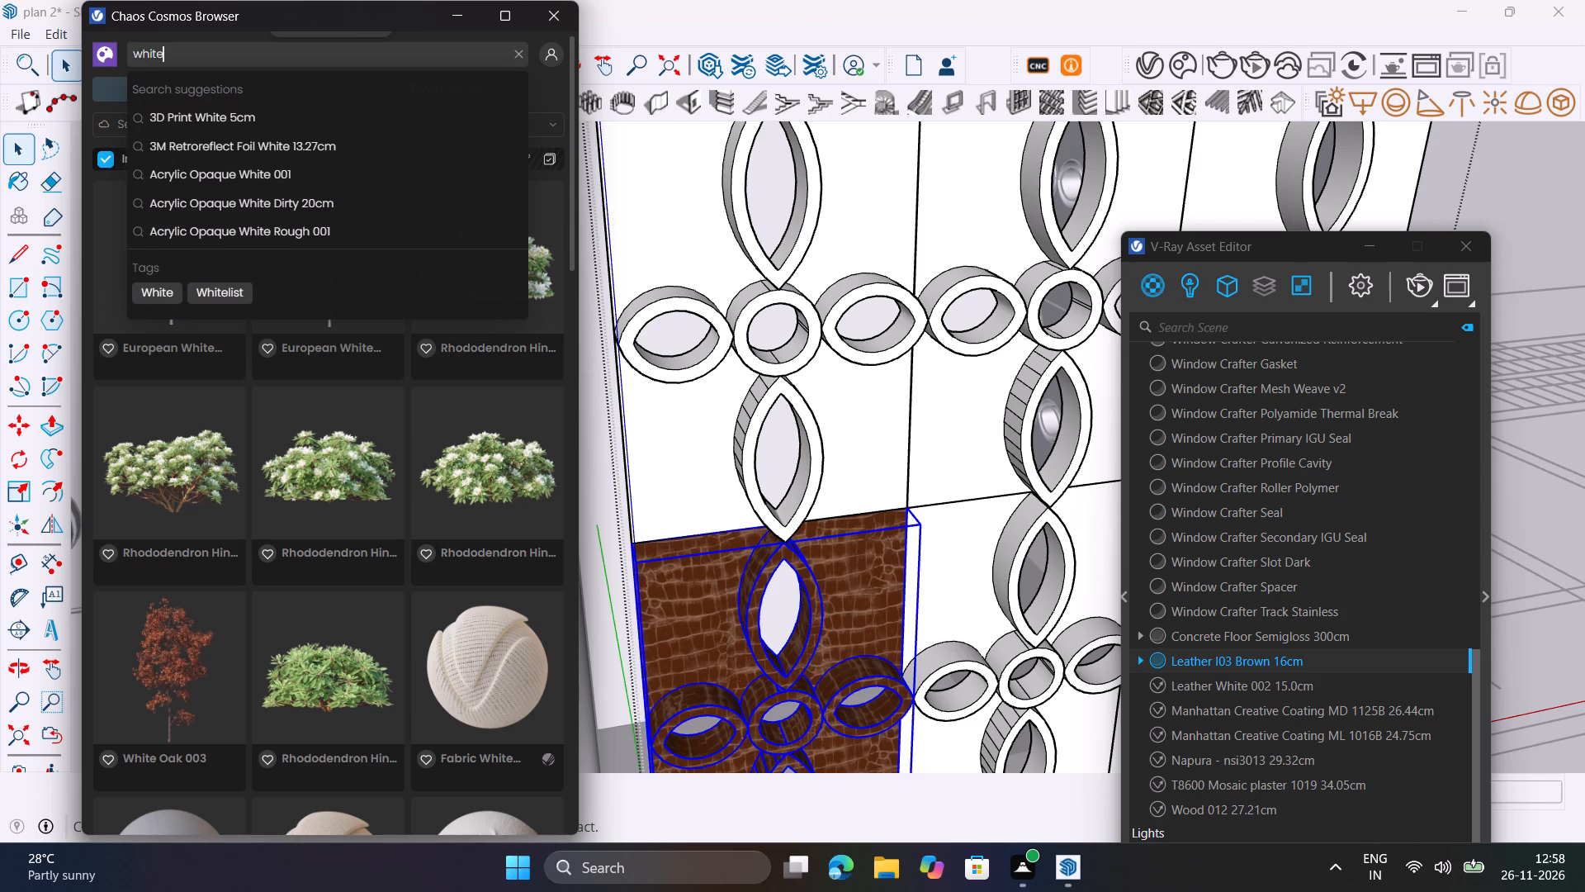
key(BackSpace)
key(BackSpace)
key(BackSpace)
key(BackSpace)
key(BackSpace)
key(BackSpace)
key(BackSpace)
key(BackSpace)
key(BackSpace)
key(BackSpace)
key(BackSpace)
key(BackSpace)
key(BackSpace)
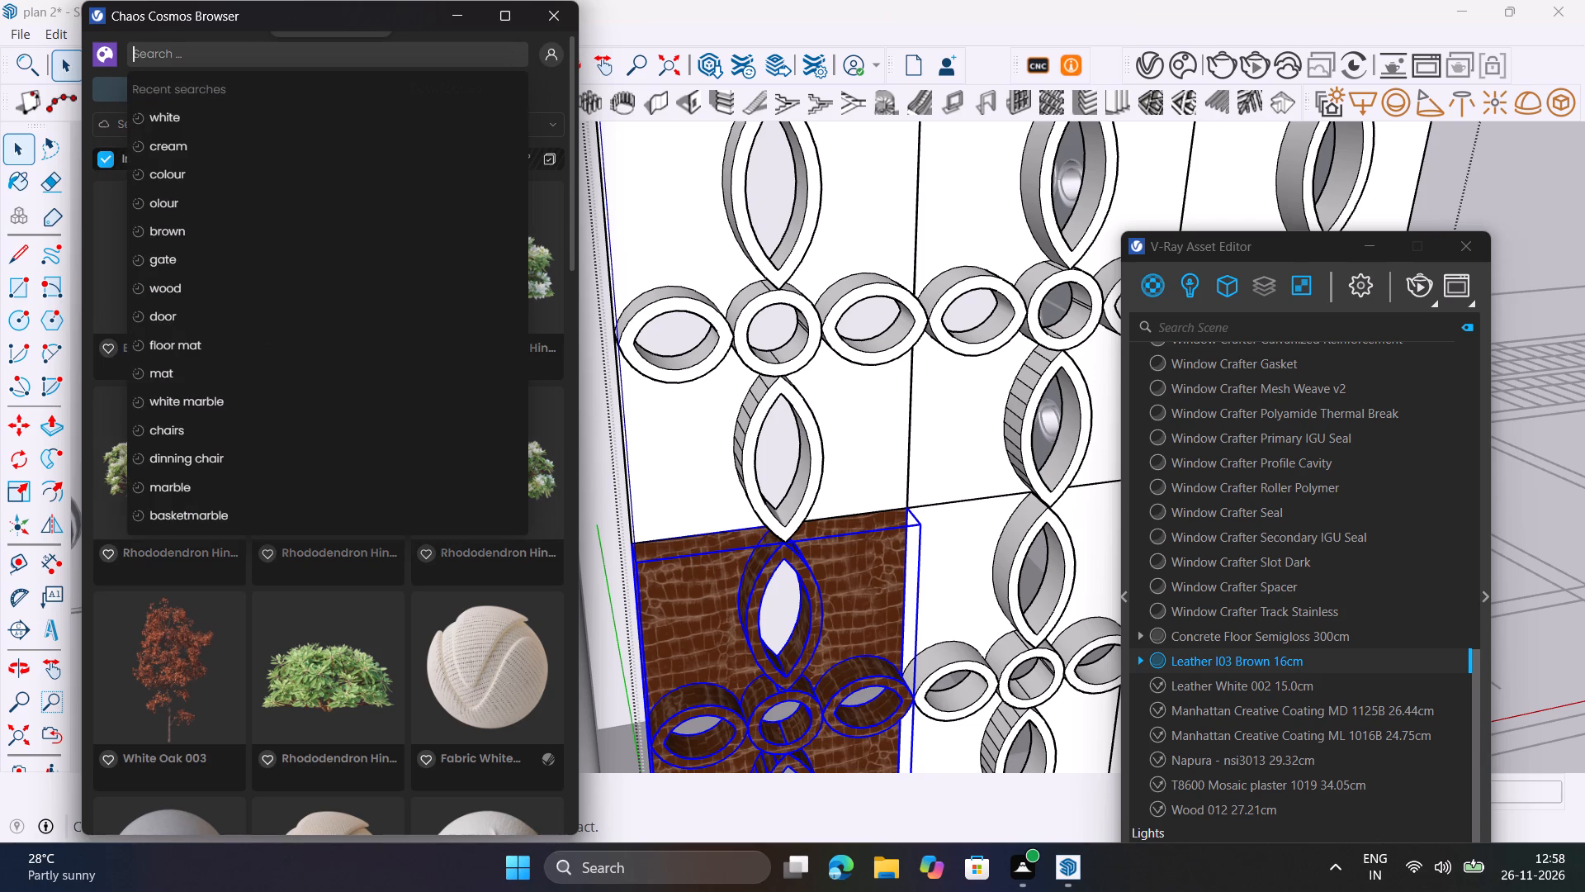
text(brick)
key(Return)
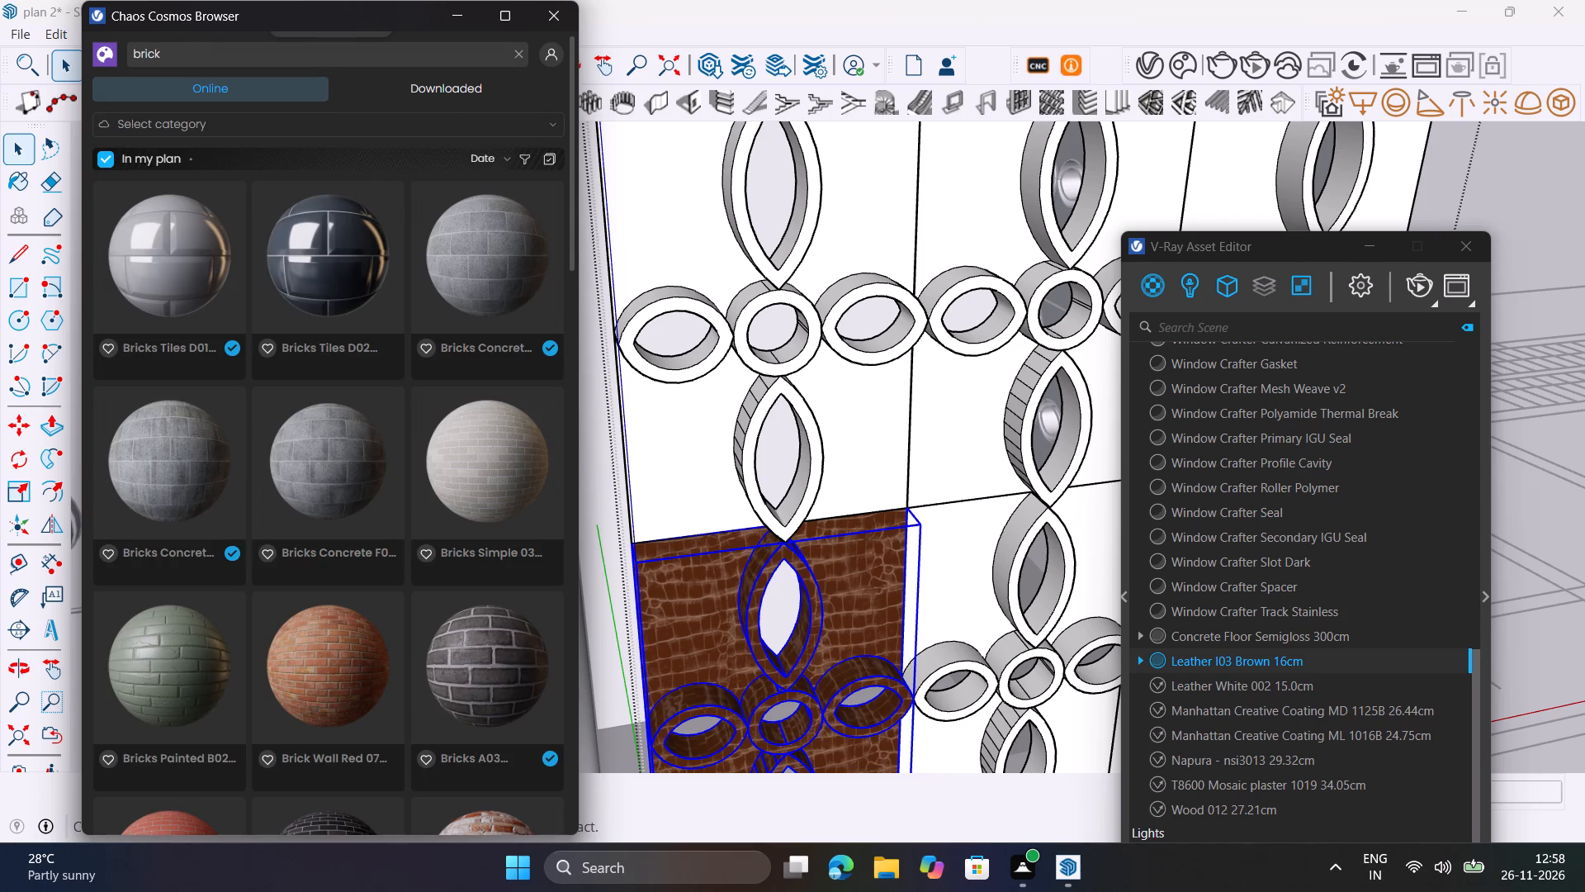
Browse the brick materials, then download Bricks A01 100cm and import it into the scene.
scroll(357, 486, down, 1)
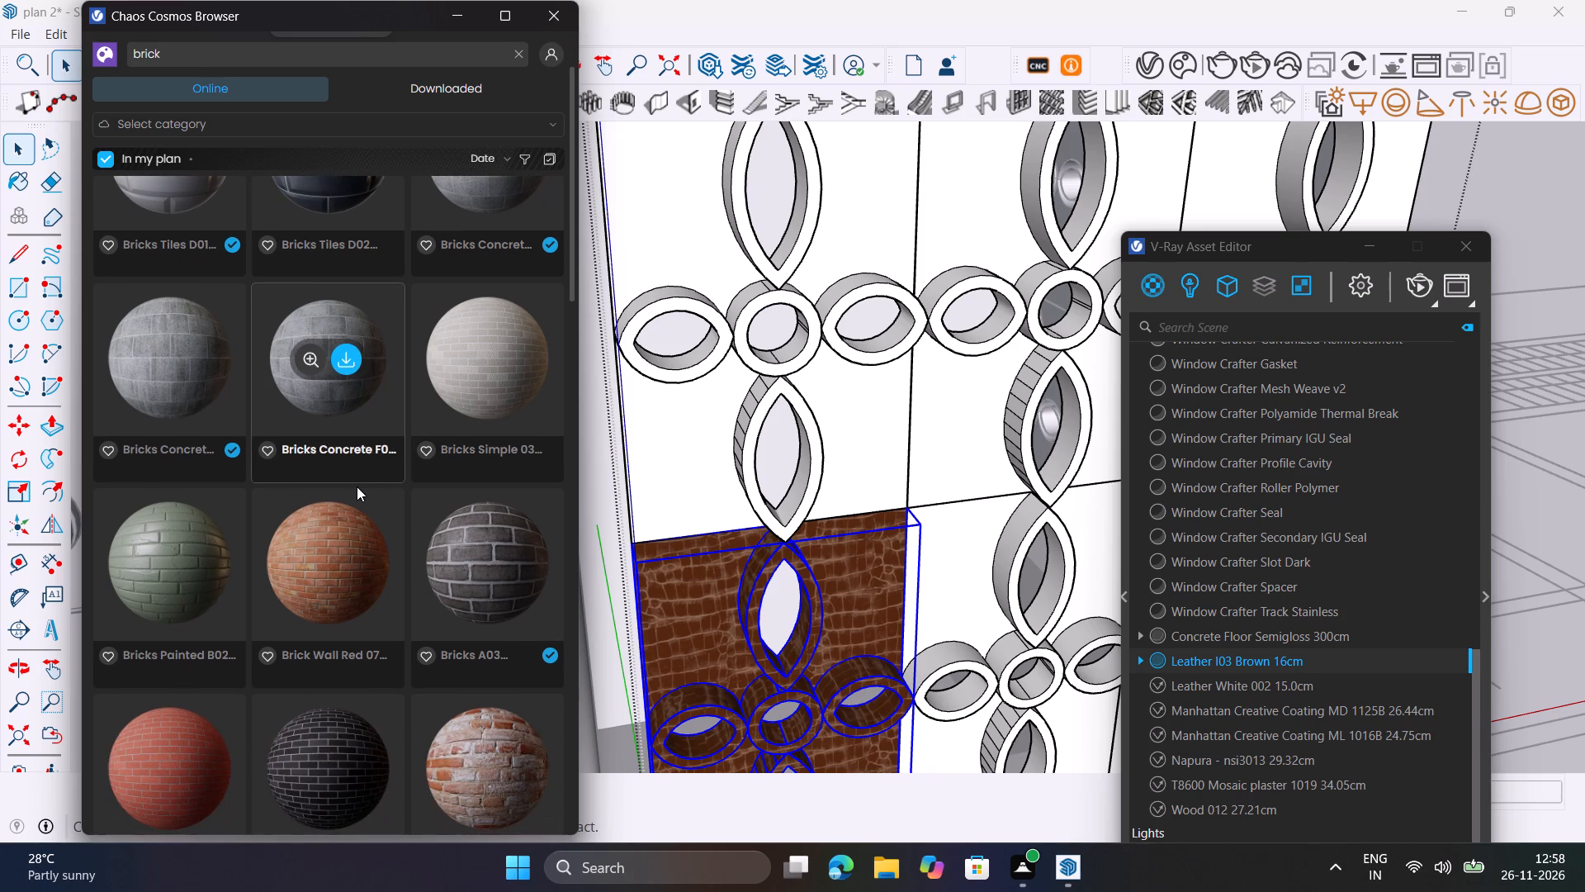
scroll(357, 486, down, 4)
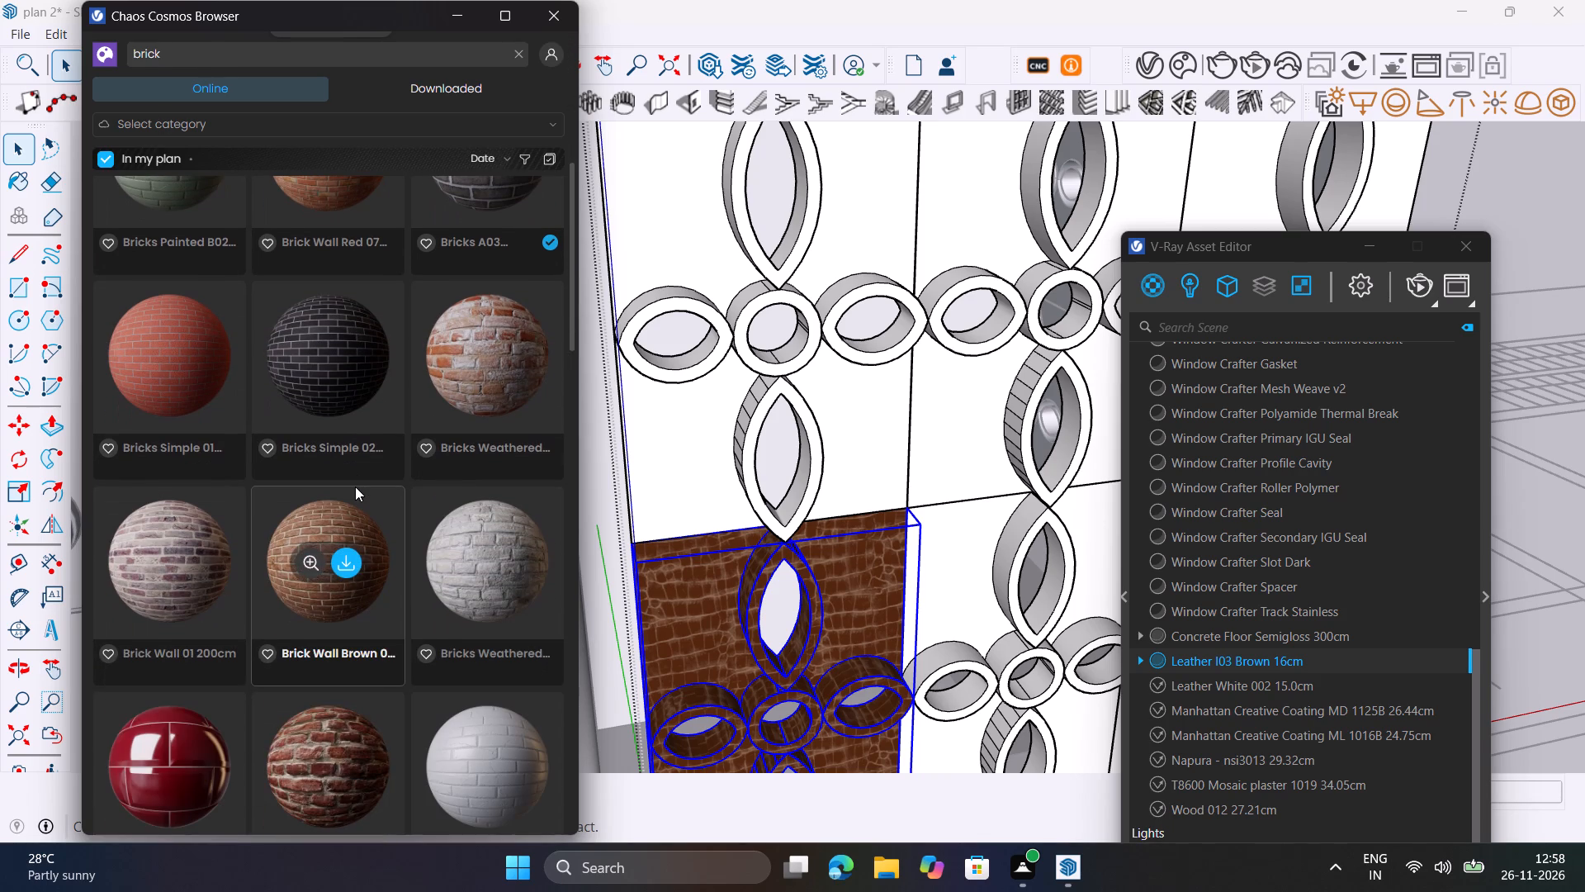
scroll(355, 486, down, 4)
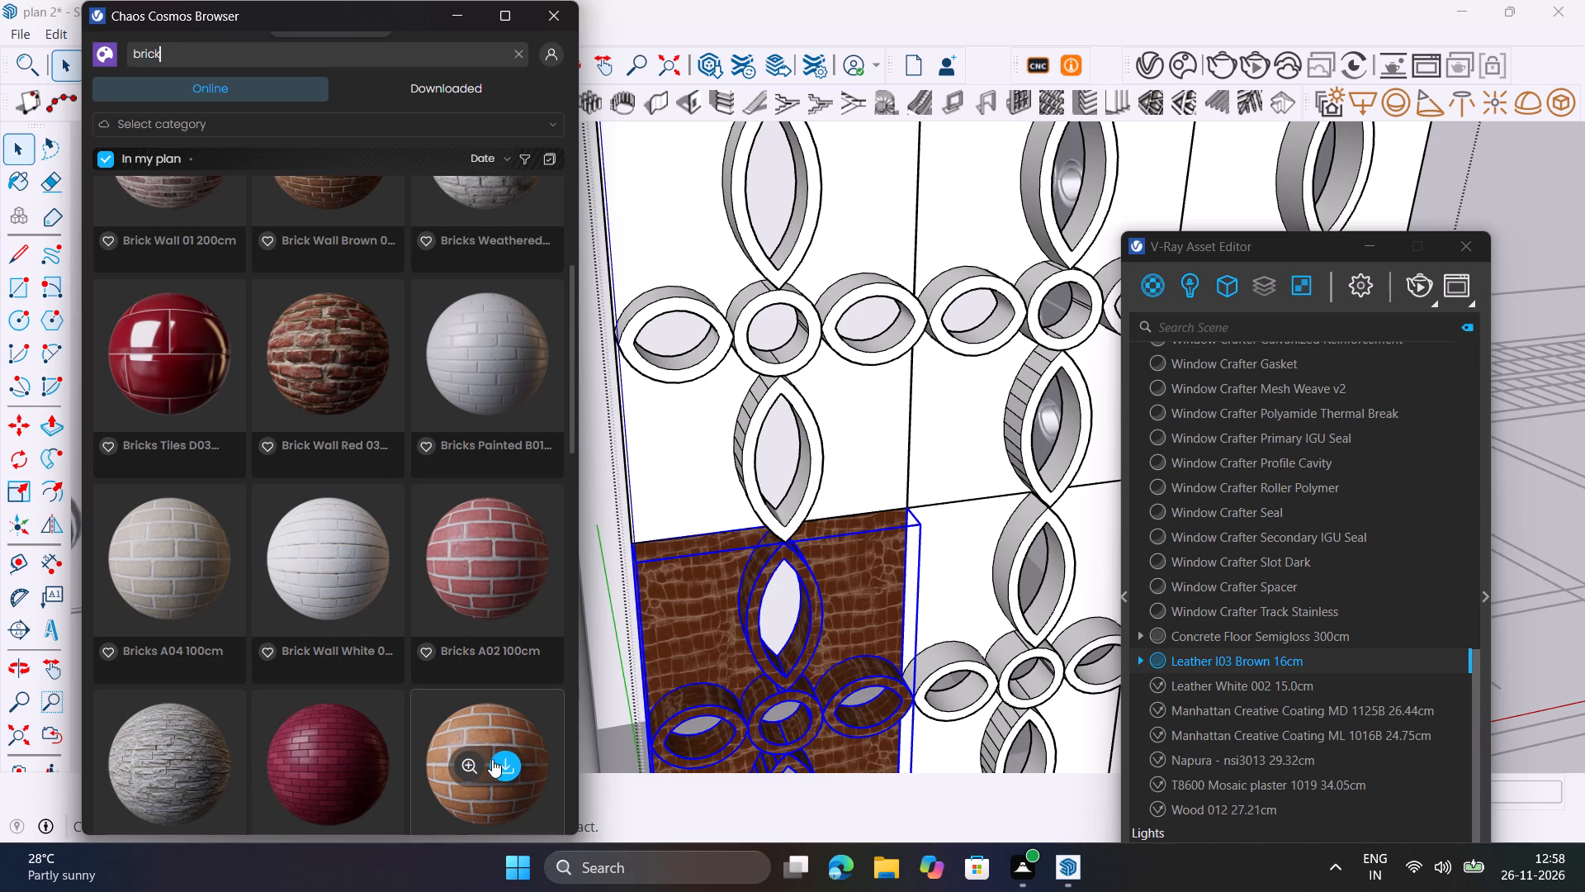
click(503, 762)
scroll(748, 695, down, 1)
middle_drag(724, 690, 722, 690)
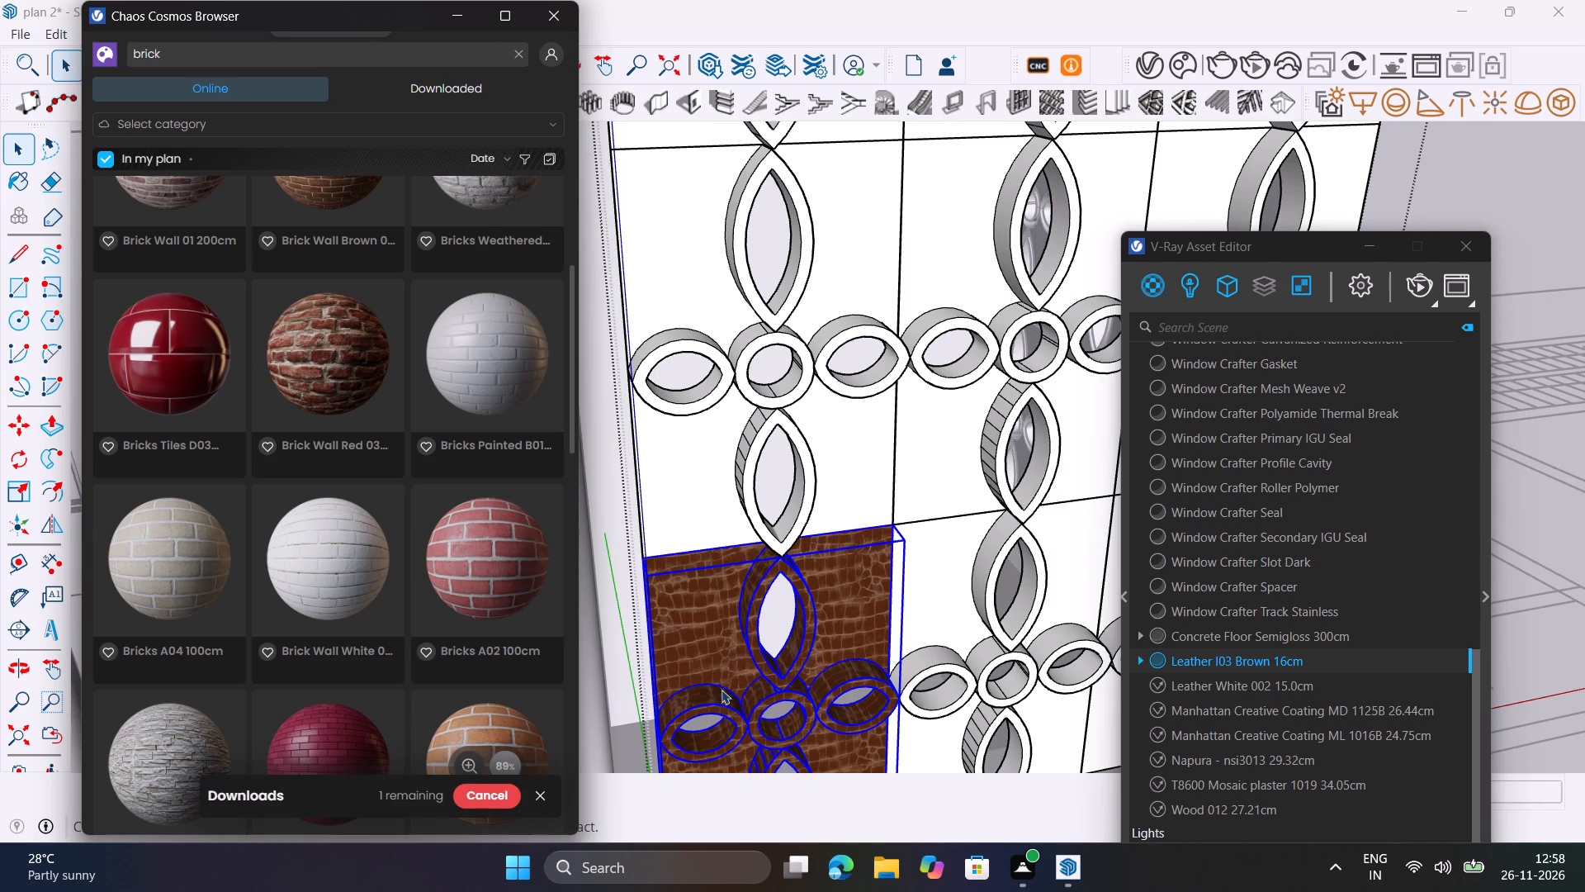
middle_drag(722, 690, 748, 637)
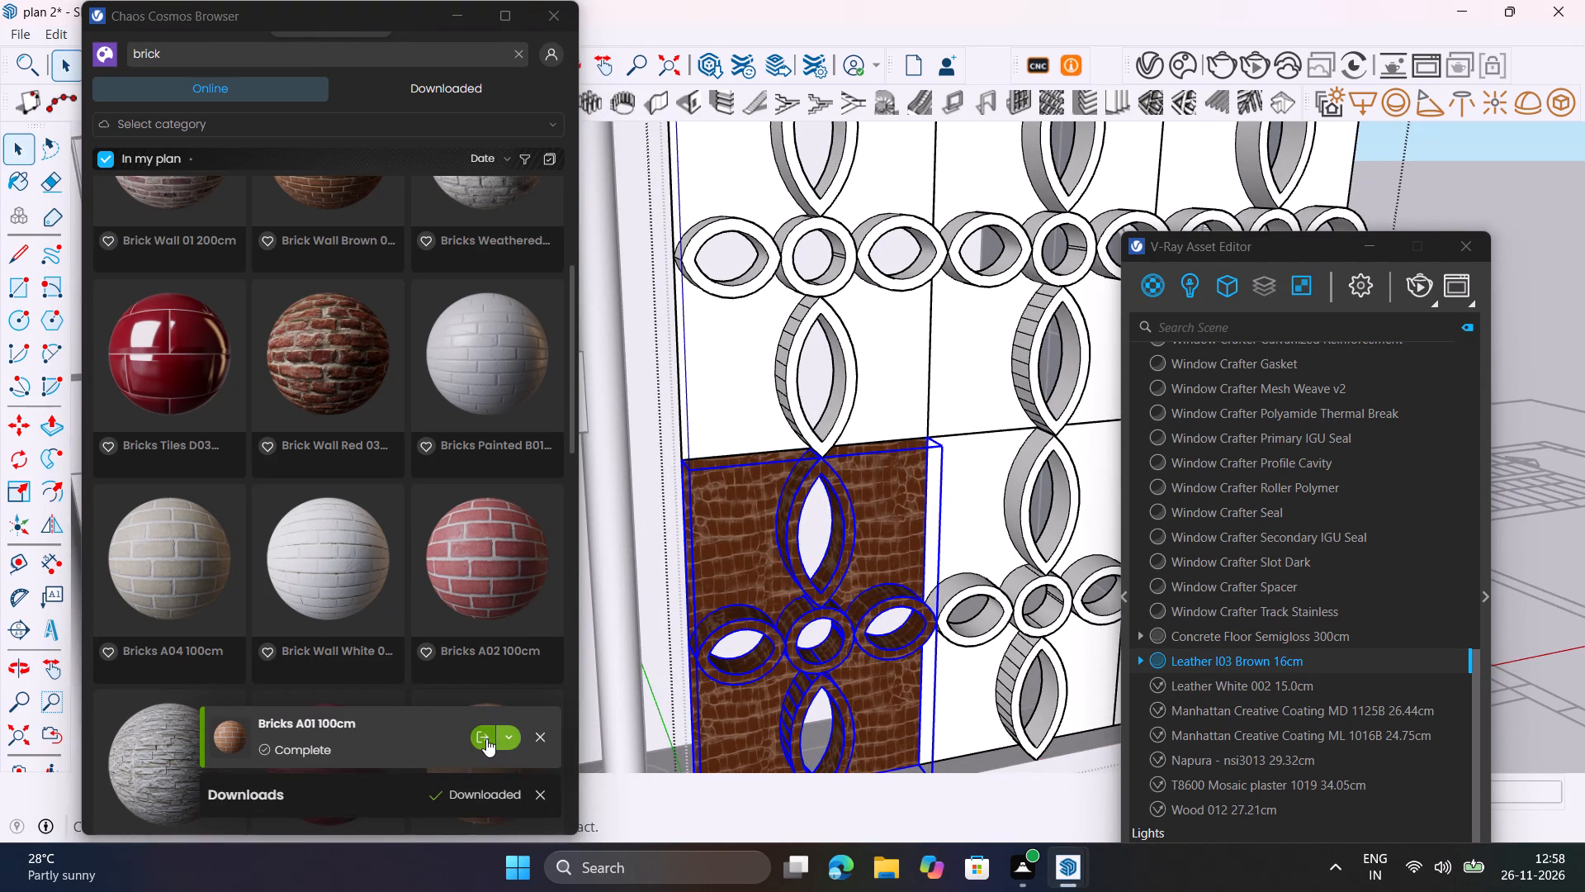
click(483, 735)
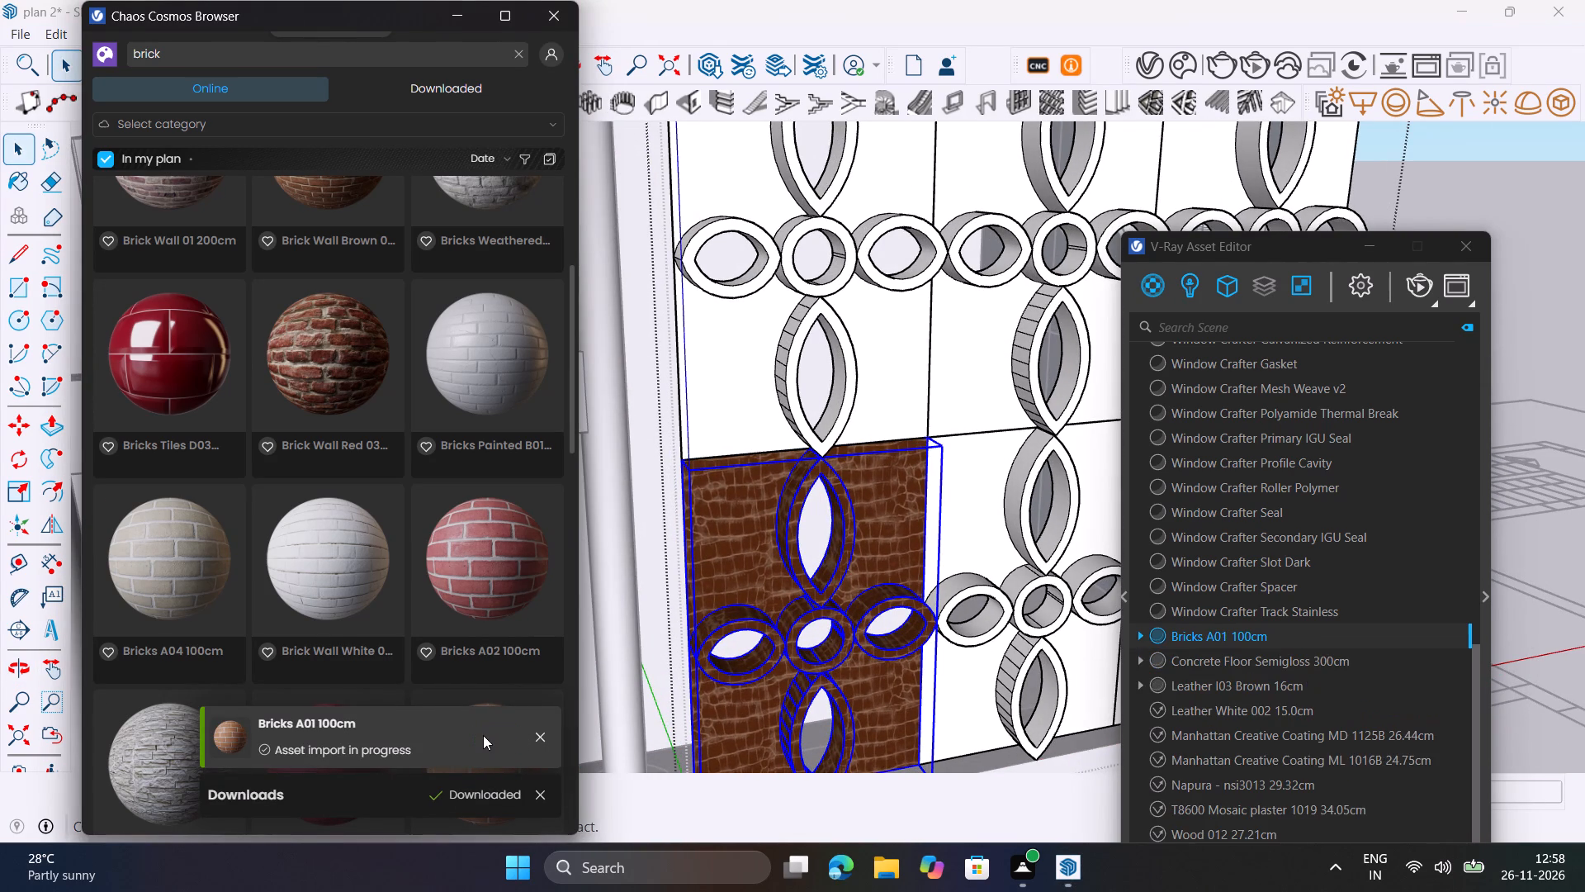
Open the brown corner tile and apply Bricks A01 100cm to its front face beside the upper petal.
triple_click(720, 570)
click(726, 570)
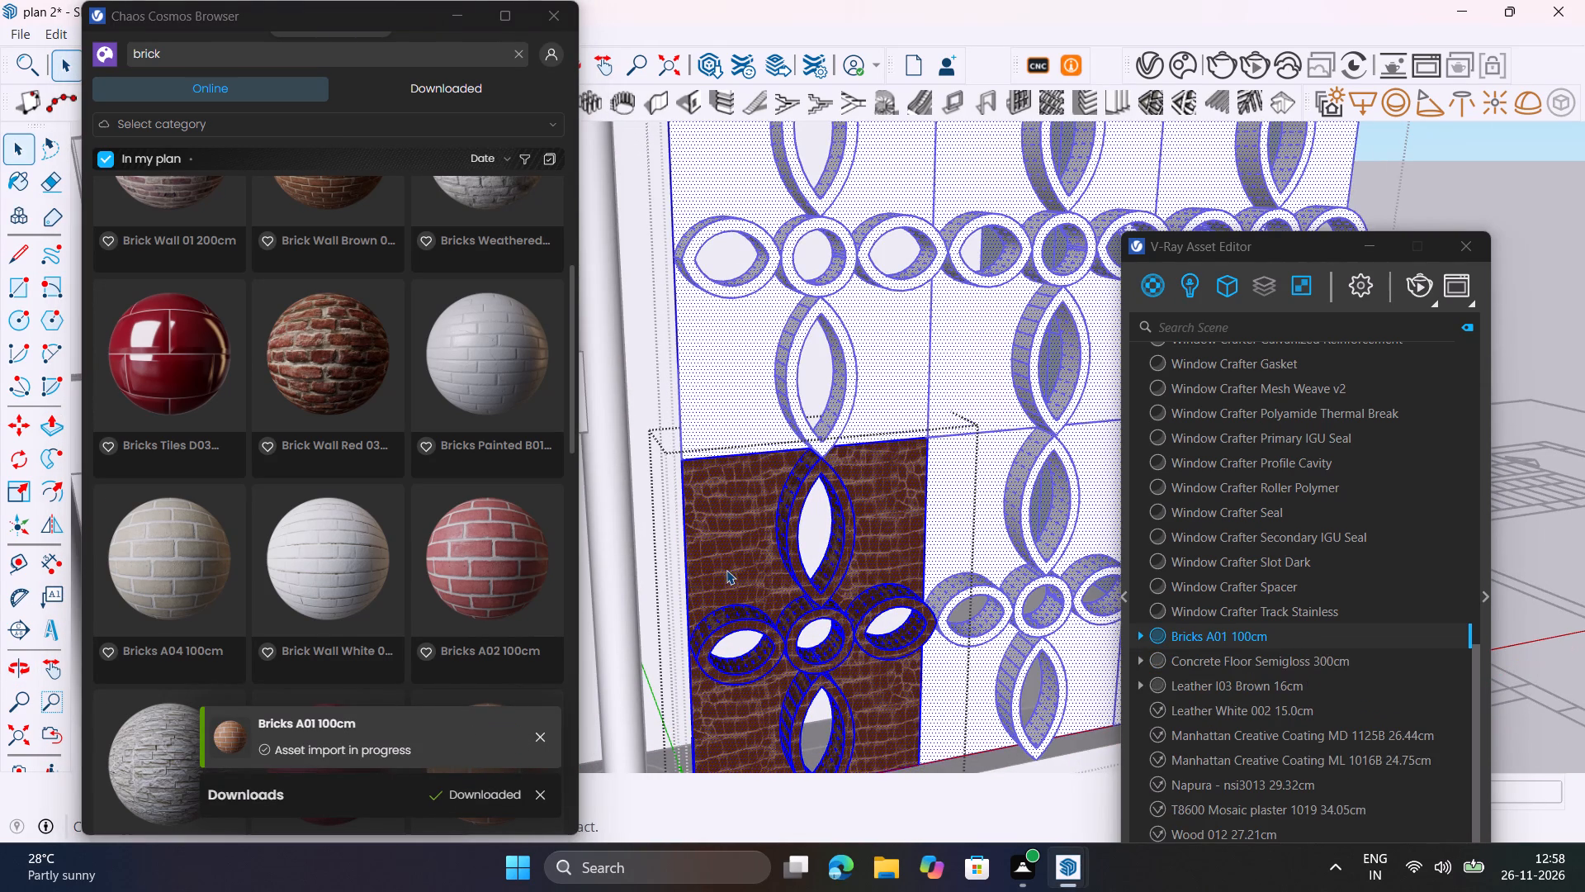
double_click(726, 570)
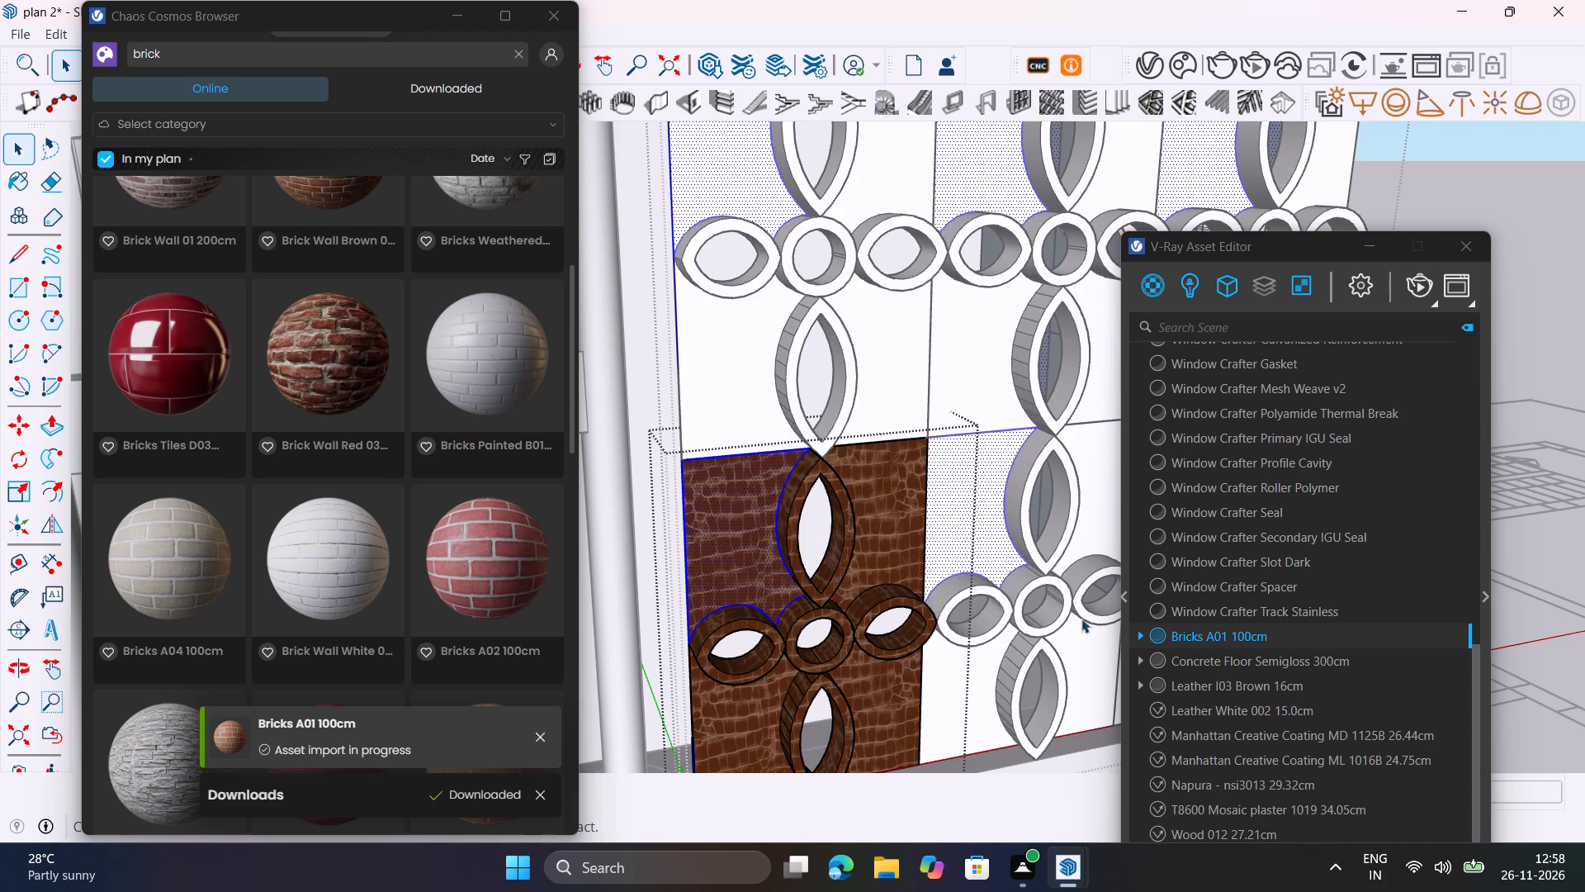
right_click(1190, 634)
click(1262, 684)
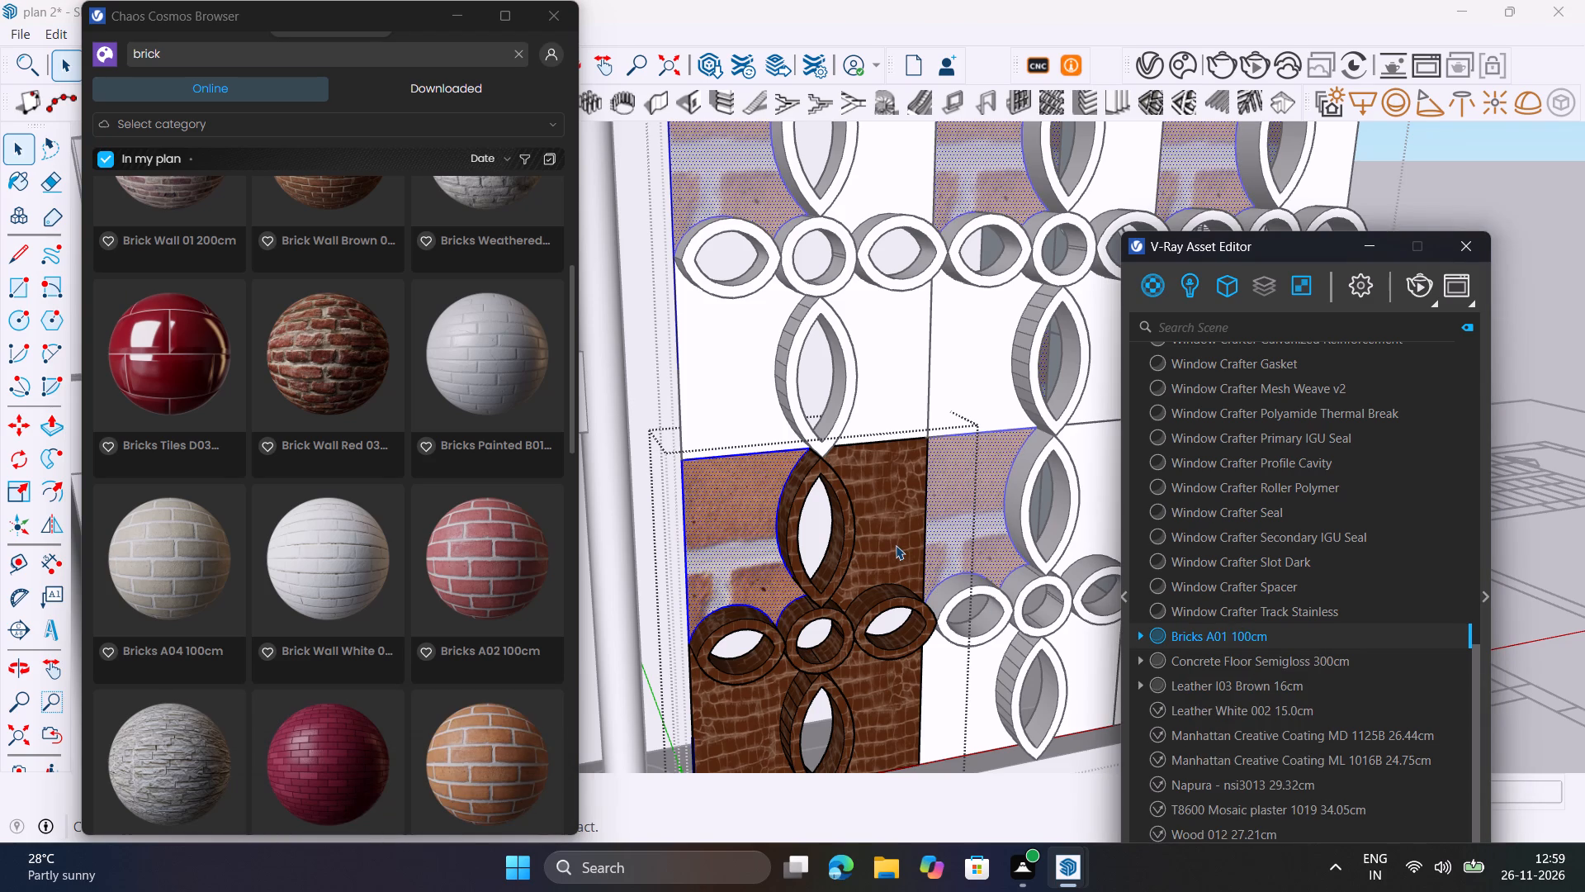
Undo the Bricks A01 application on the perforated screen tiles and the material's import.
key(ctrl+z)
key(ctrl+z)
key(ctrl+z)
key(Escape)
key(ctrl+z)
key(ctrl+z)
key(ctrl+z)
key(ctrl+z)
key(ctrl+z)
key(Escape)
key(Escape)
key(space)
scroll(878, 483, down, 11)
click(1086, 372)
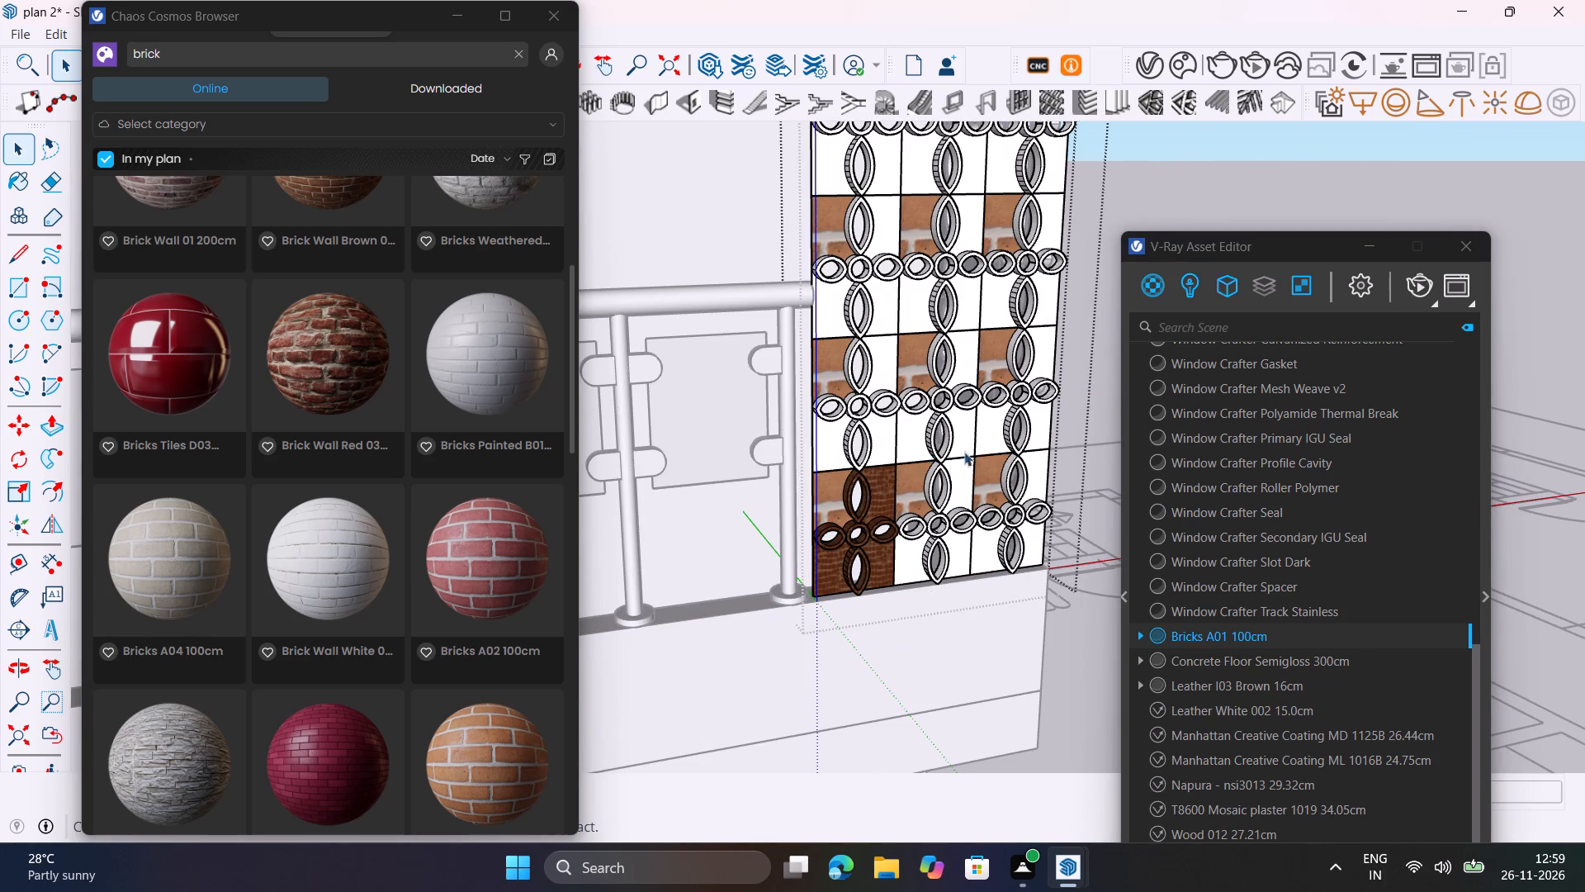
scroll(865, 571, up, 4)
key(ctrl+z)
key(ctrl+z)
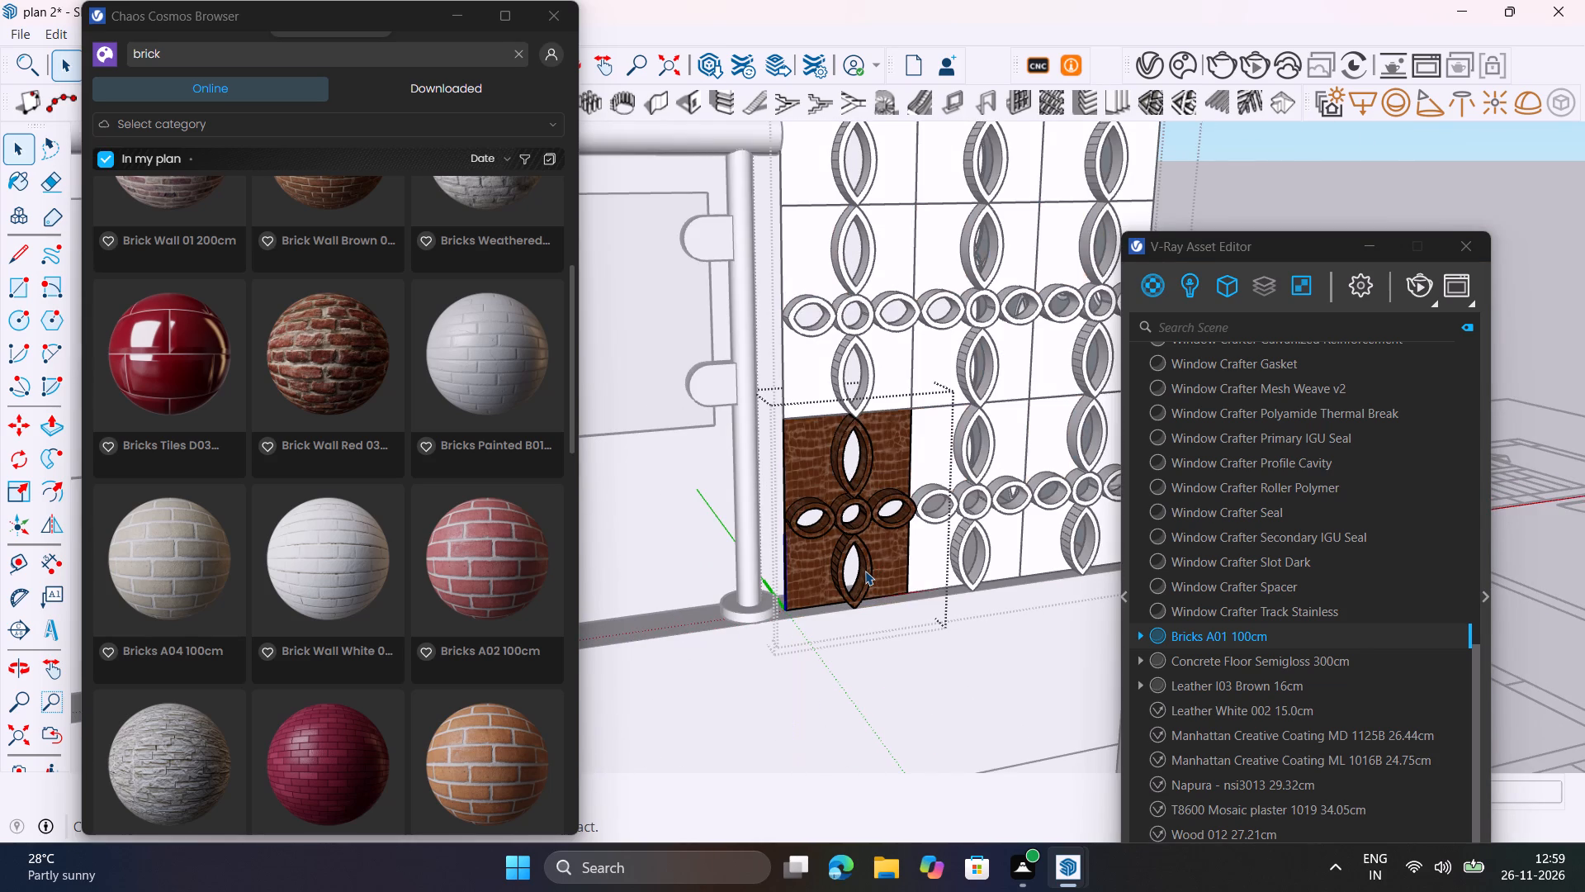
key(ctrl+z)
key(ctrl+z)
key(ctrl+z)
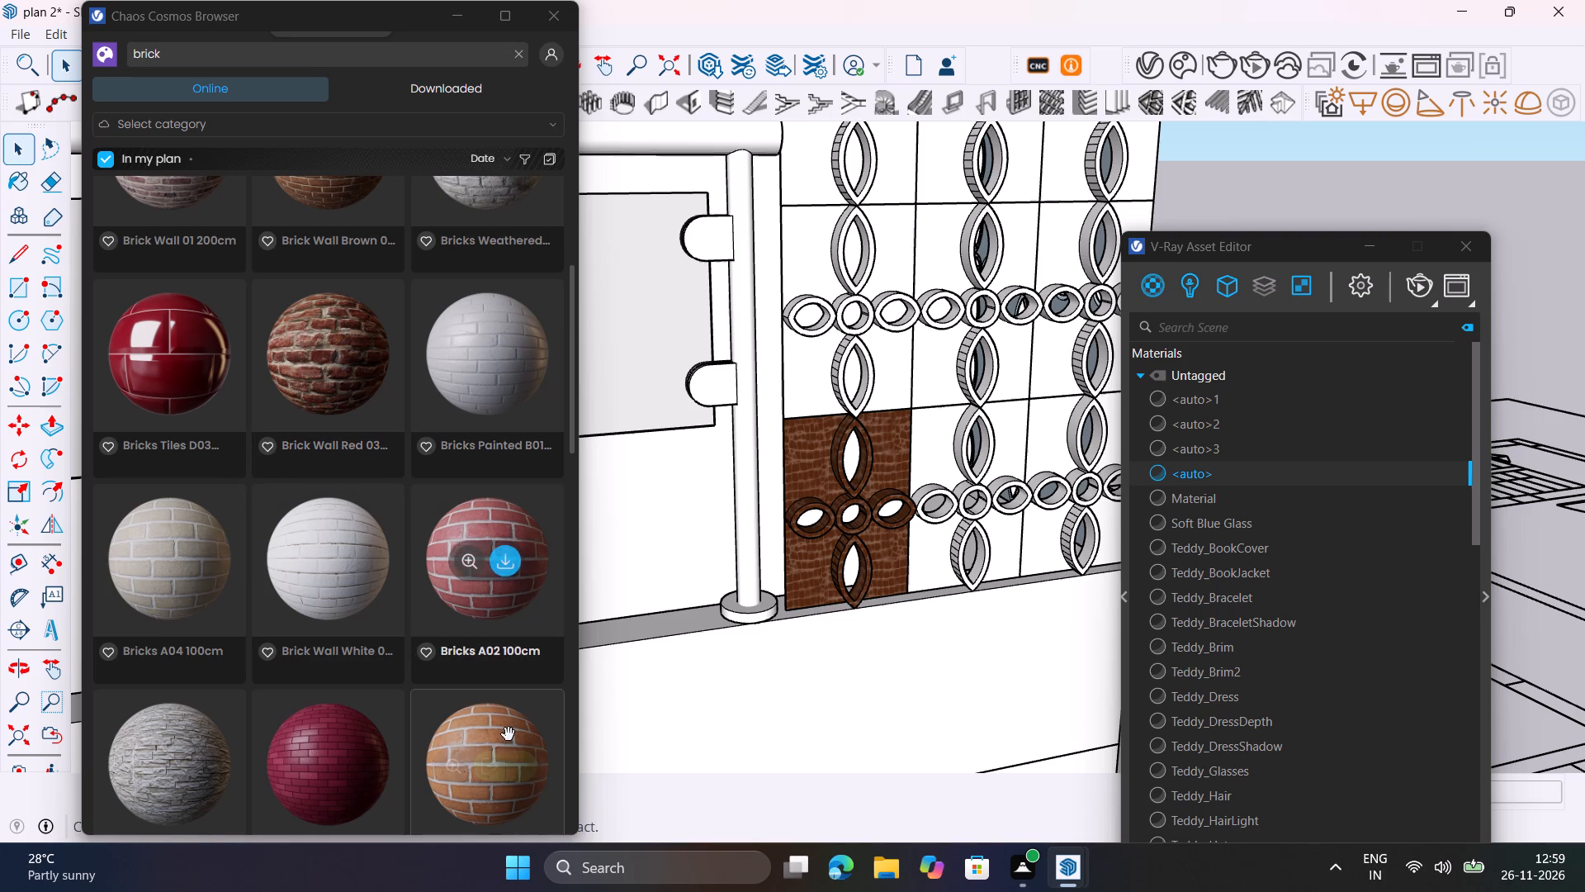
Import Bricks A01 100cm into the scene and apply it to the entire geometry of the brown corner tile in the perforated screen.
click(490, 762)
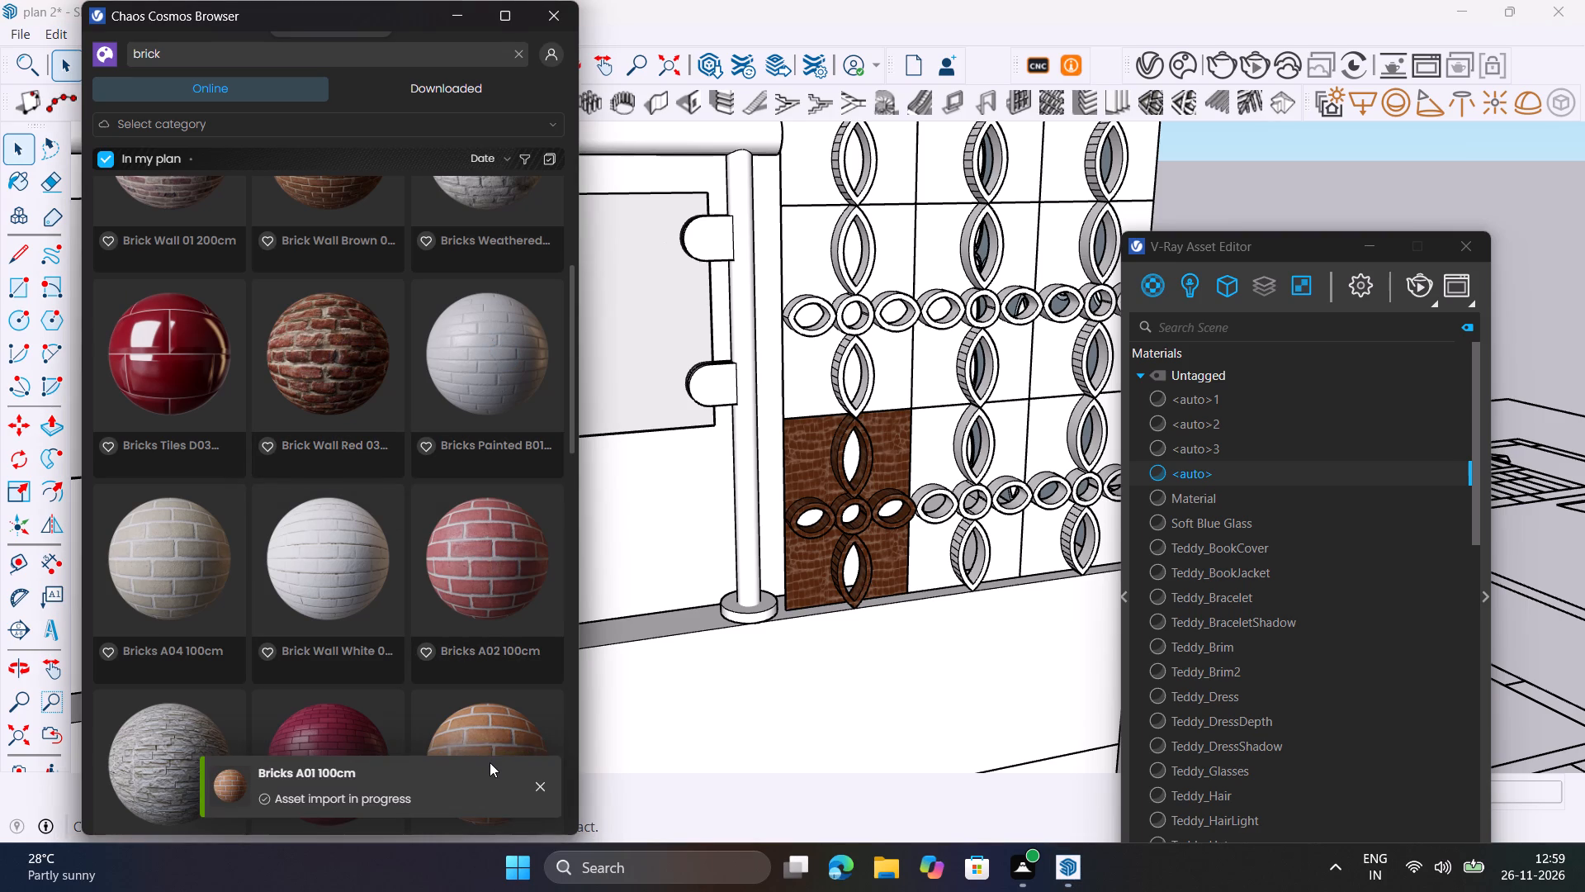
scroll(797, 551, up, 6)
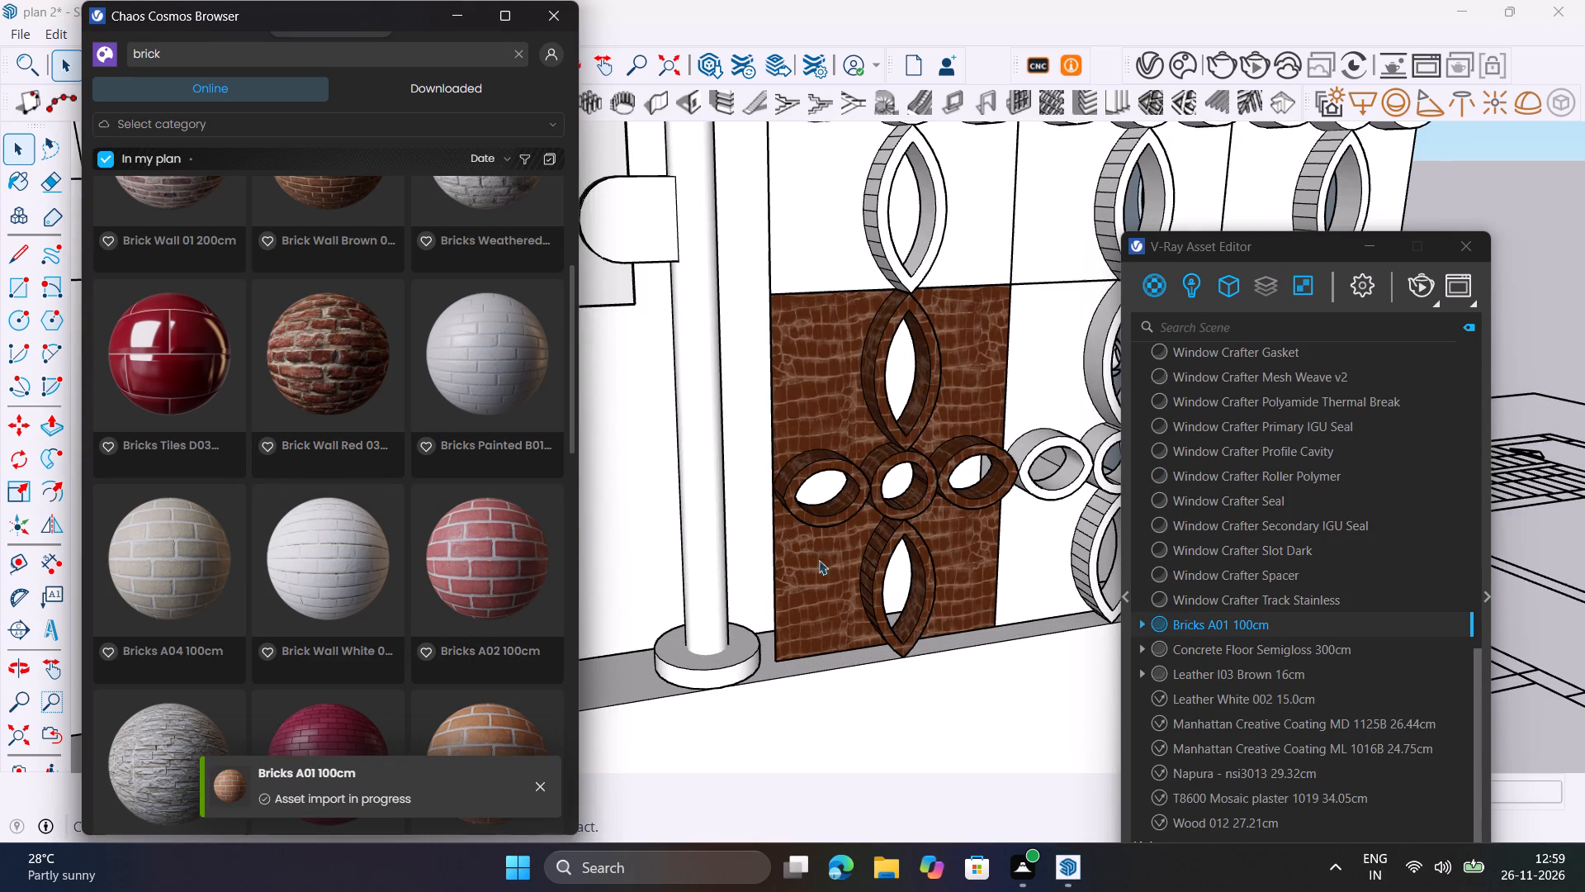
double_click(841, 571)
click(840, 571)
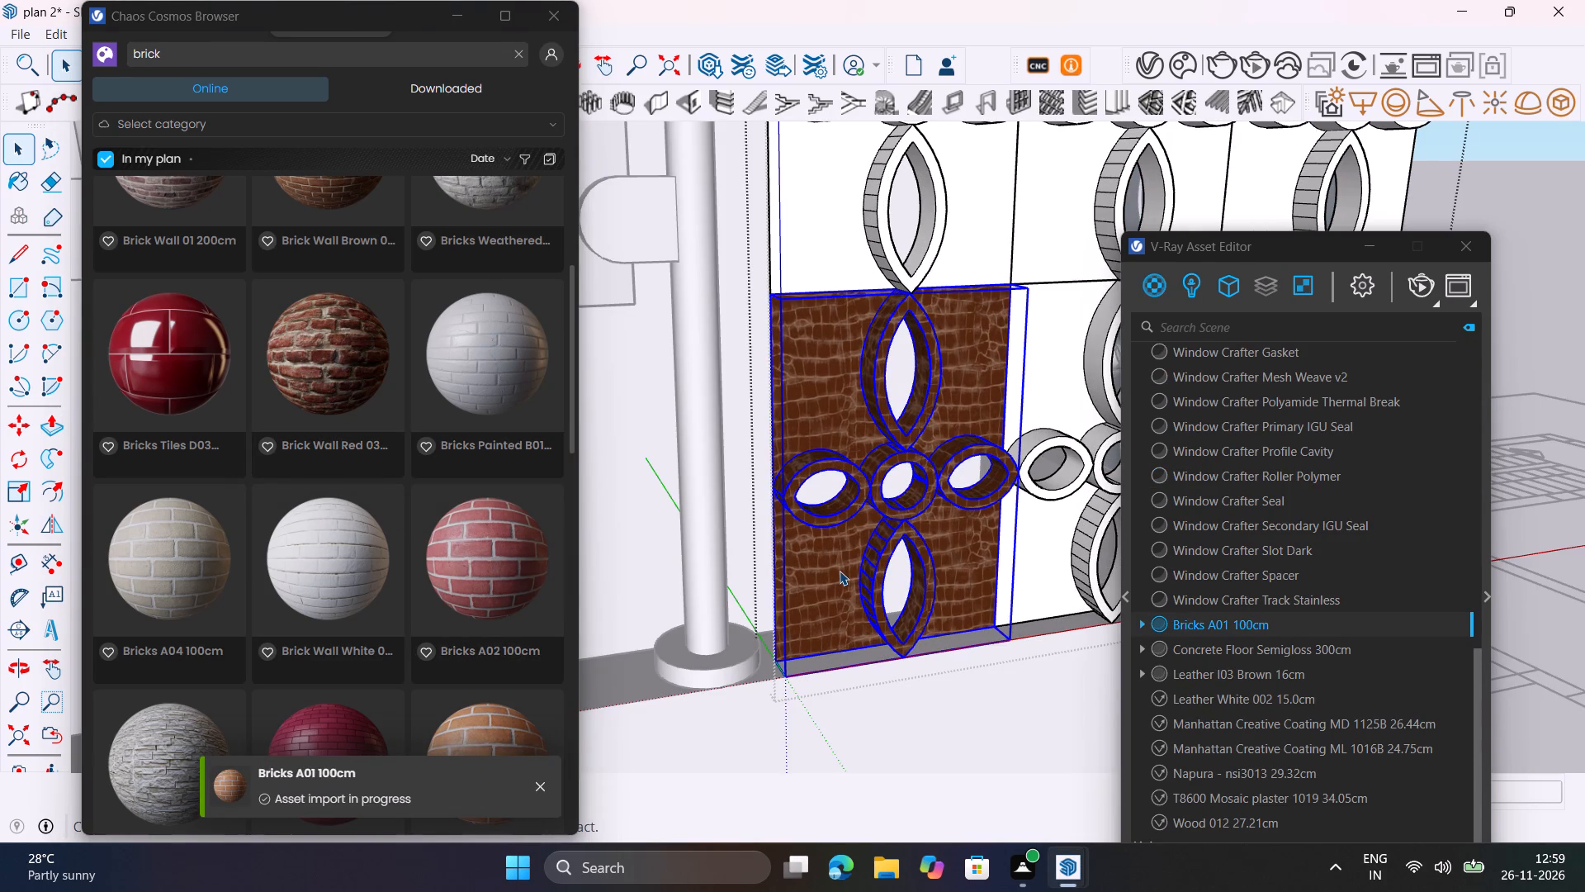
click(840, 571)
double_click(839, 571)
click(838, 571)
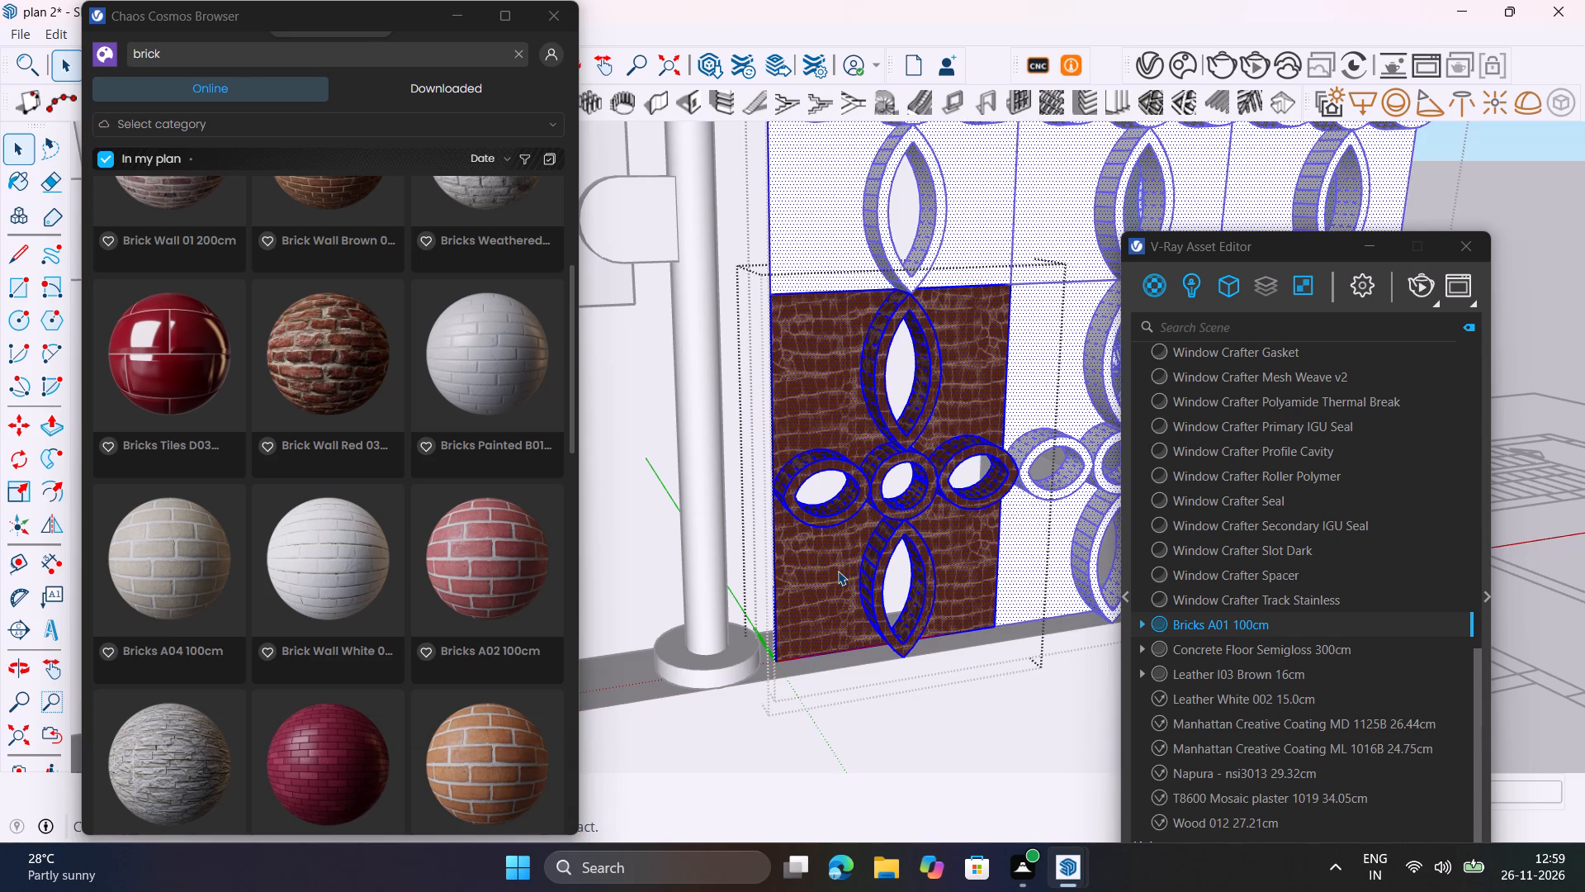
right_click(1227, 618)
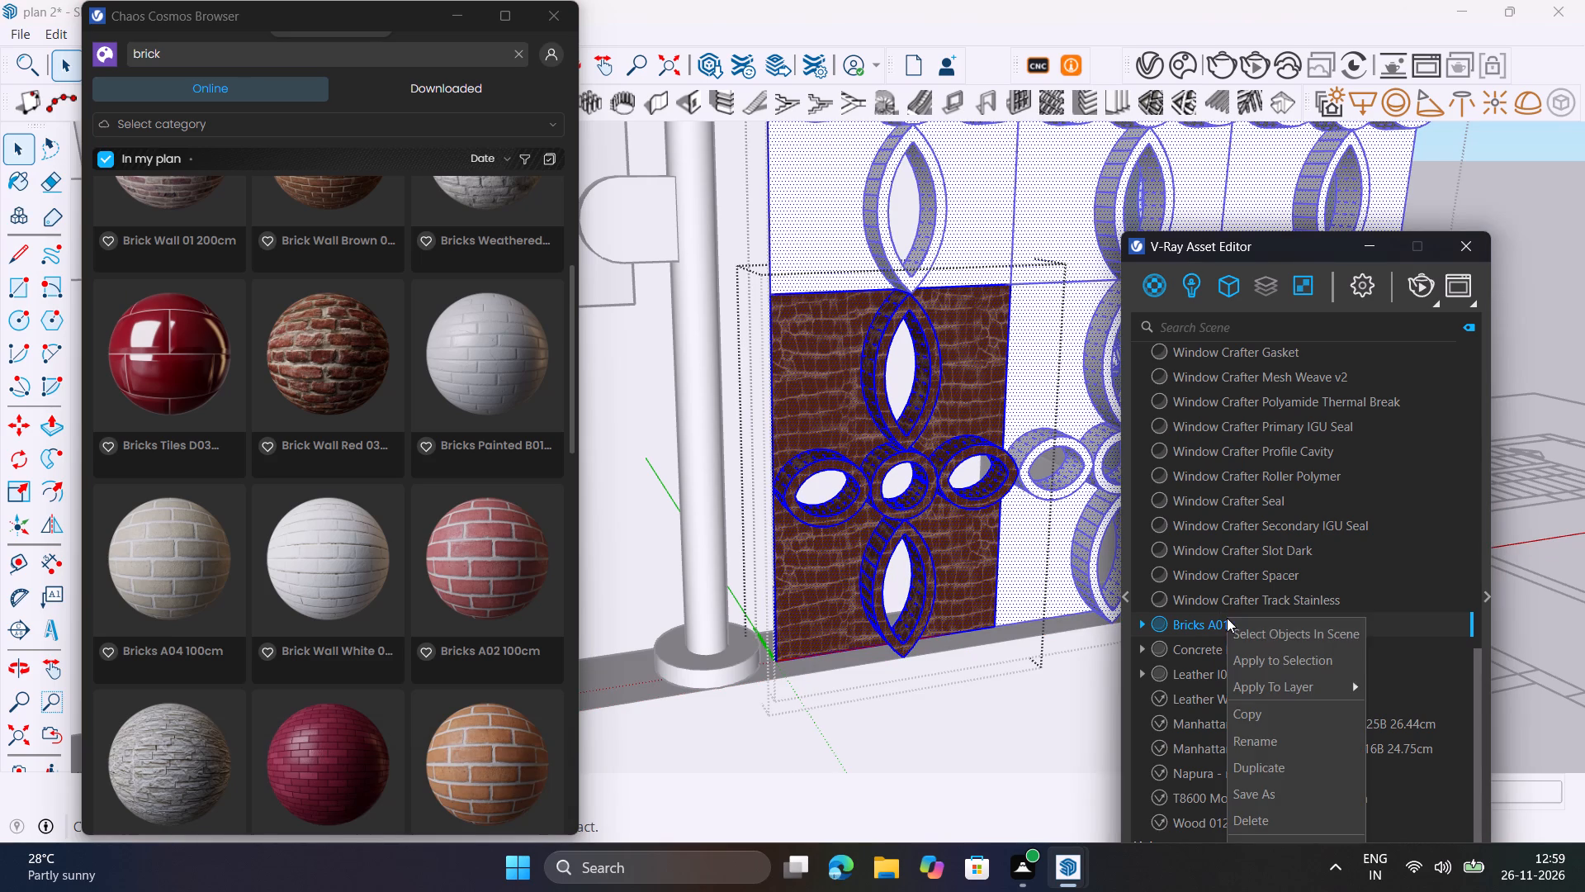
click(1270, 662)
scroll(874, 477, down, 2)
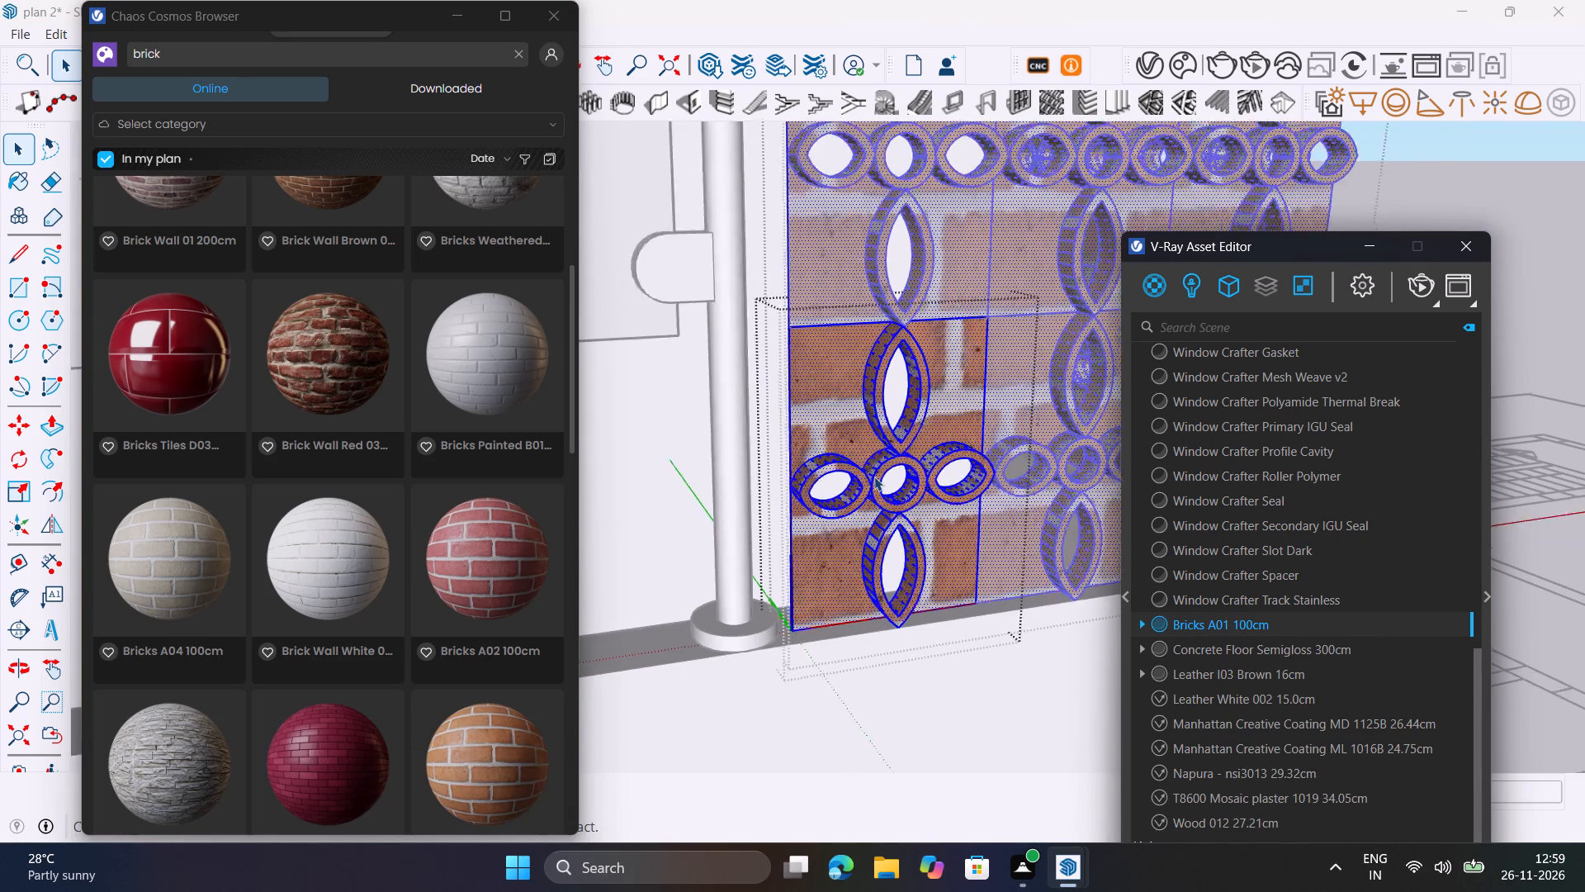
scroll(874, 477, down, 16)
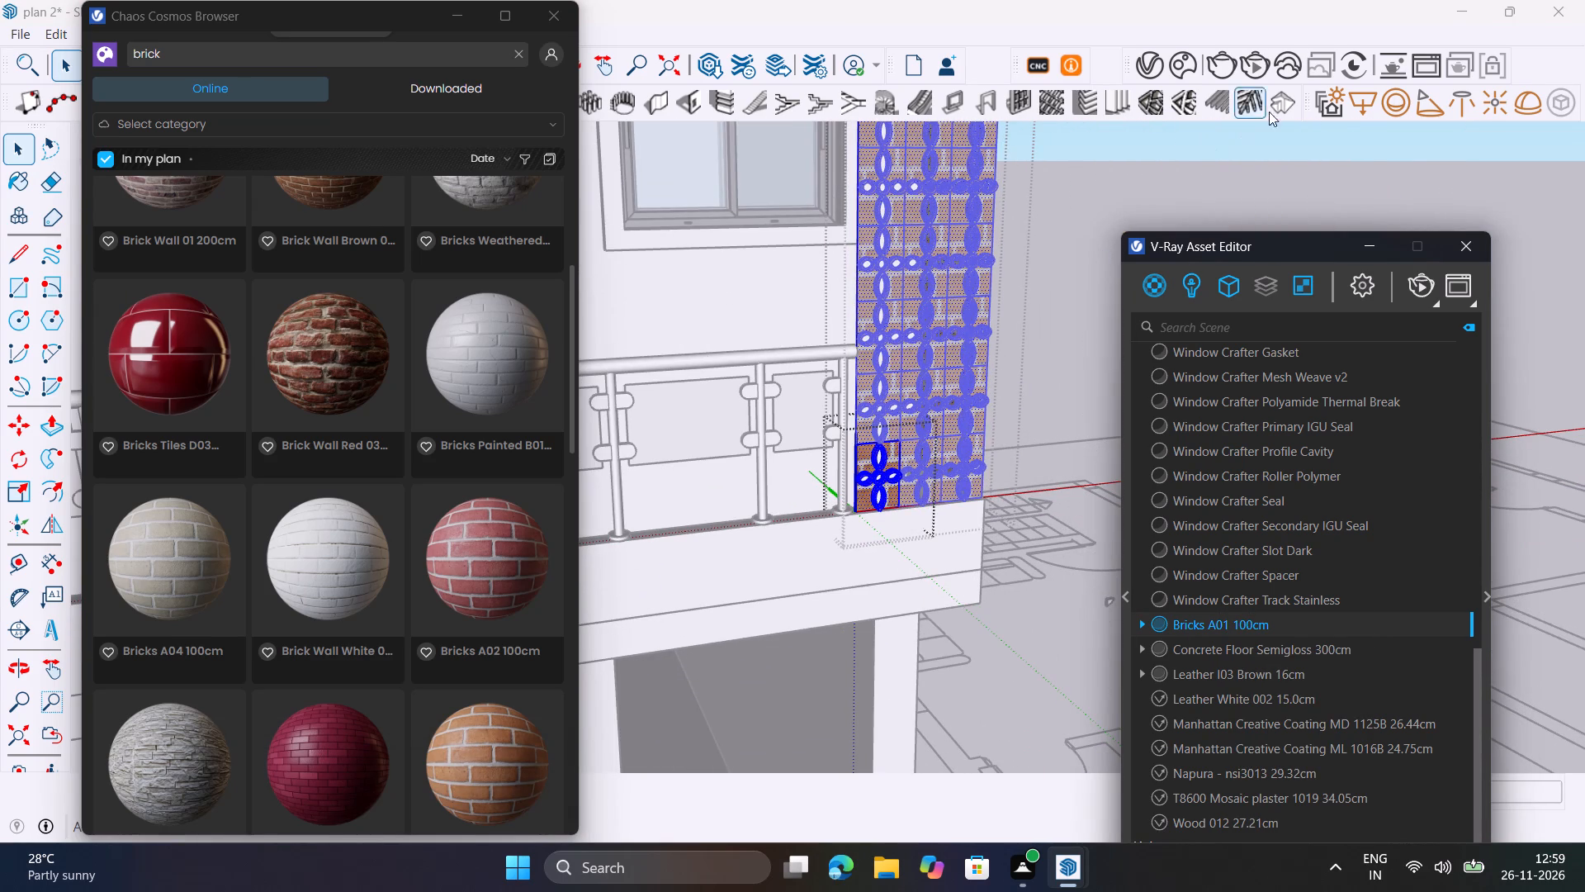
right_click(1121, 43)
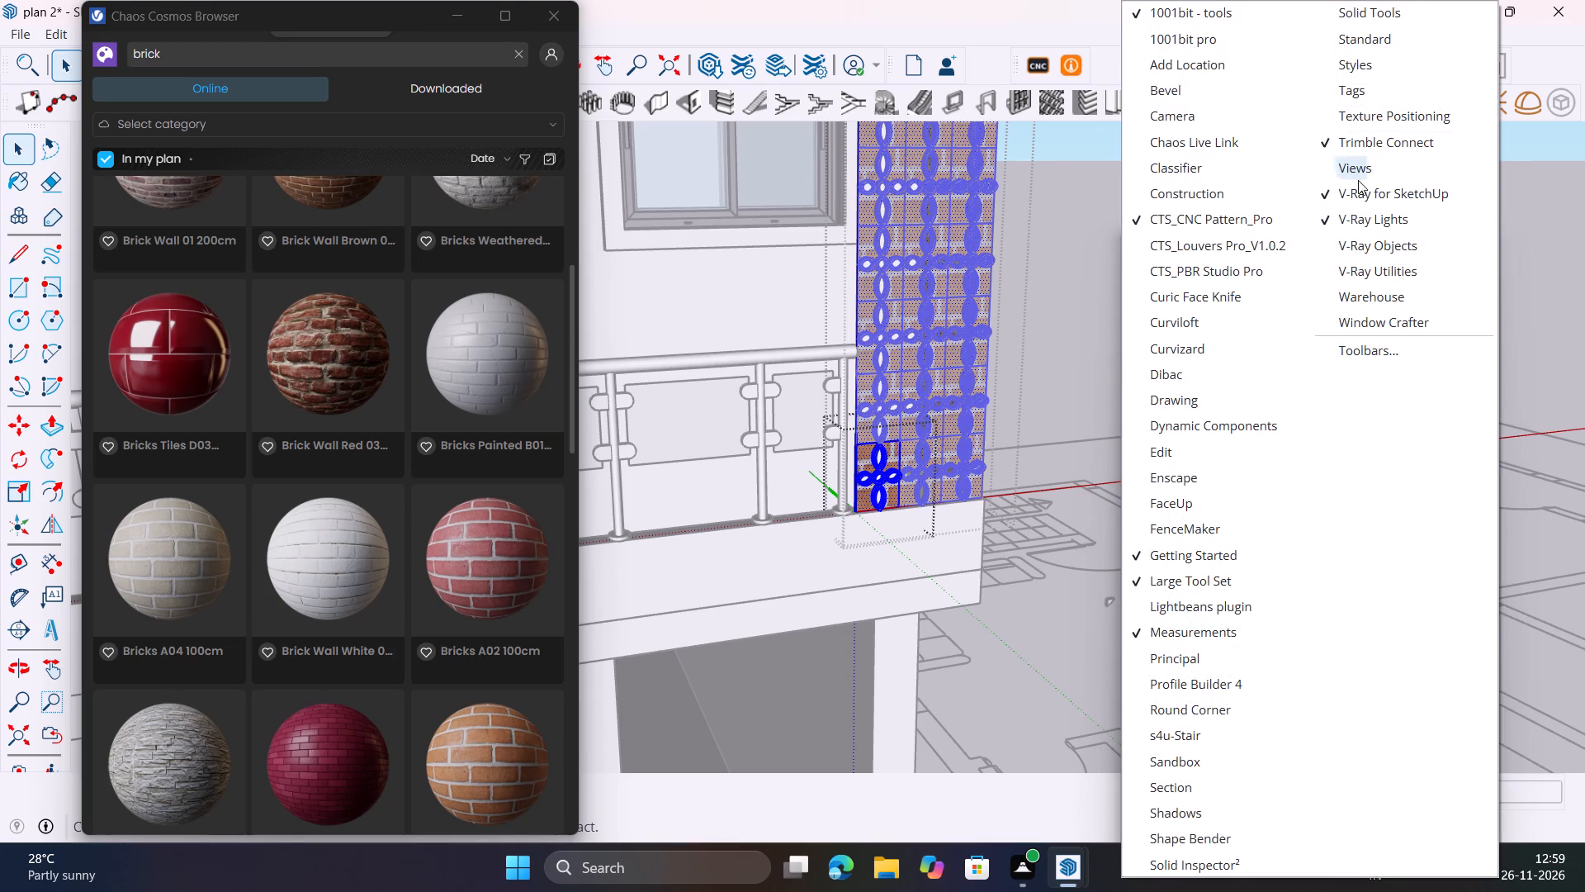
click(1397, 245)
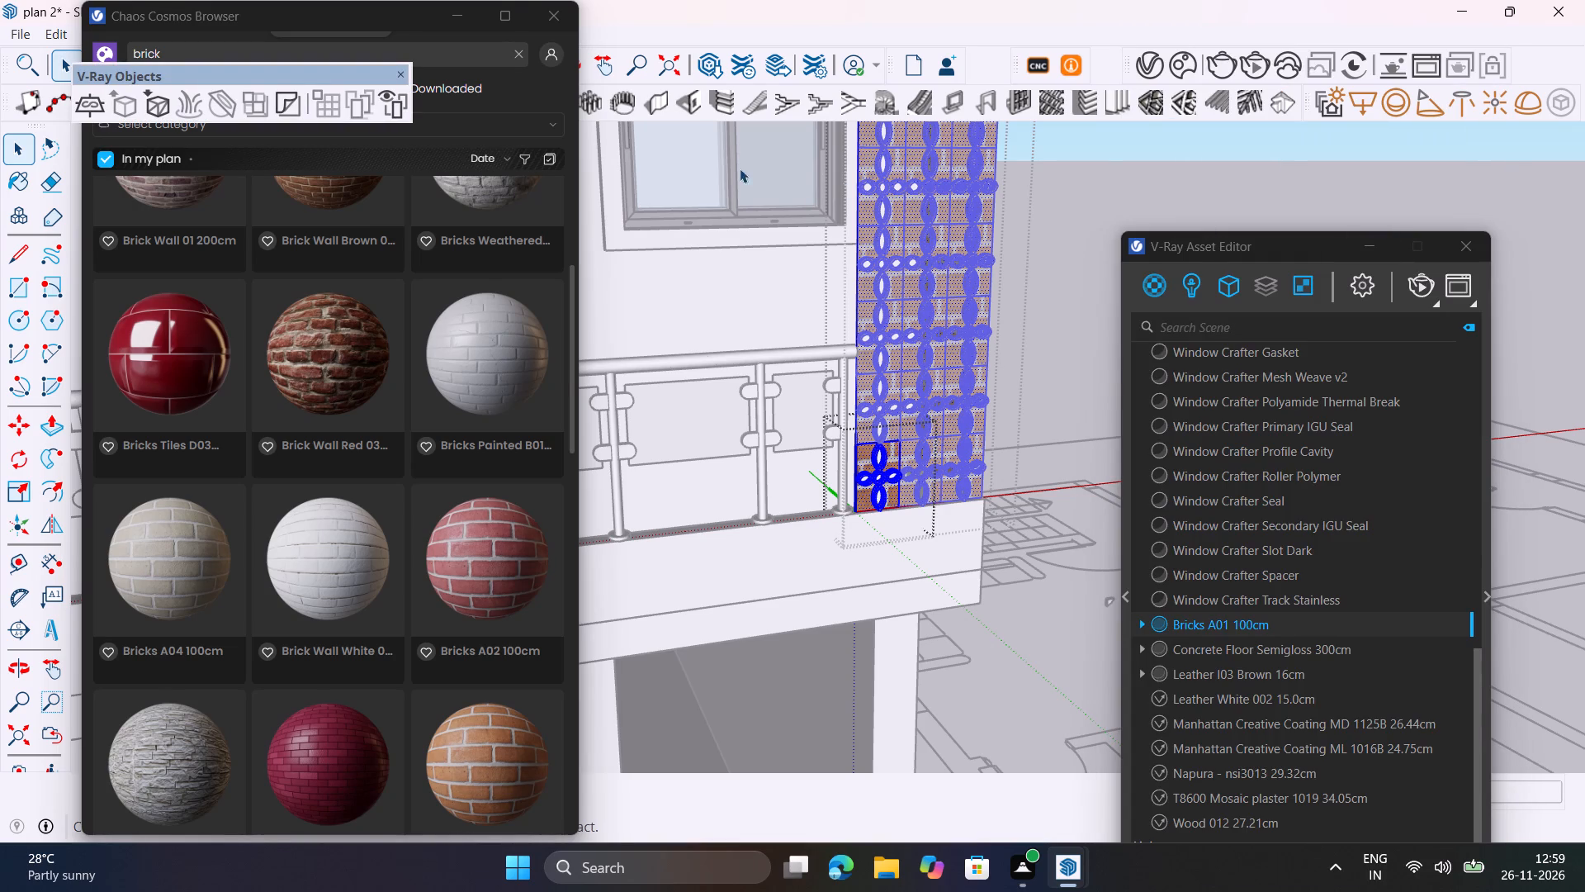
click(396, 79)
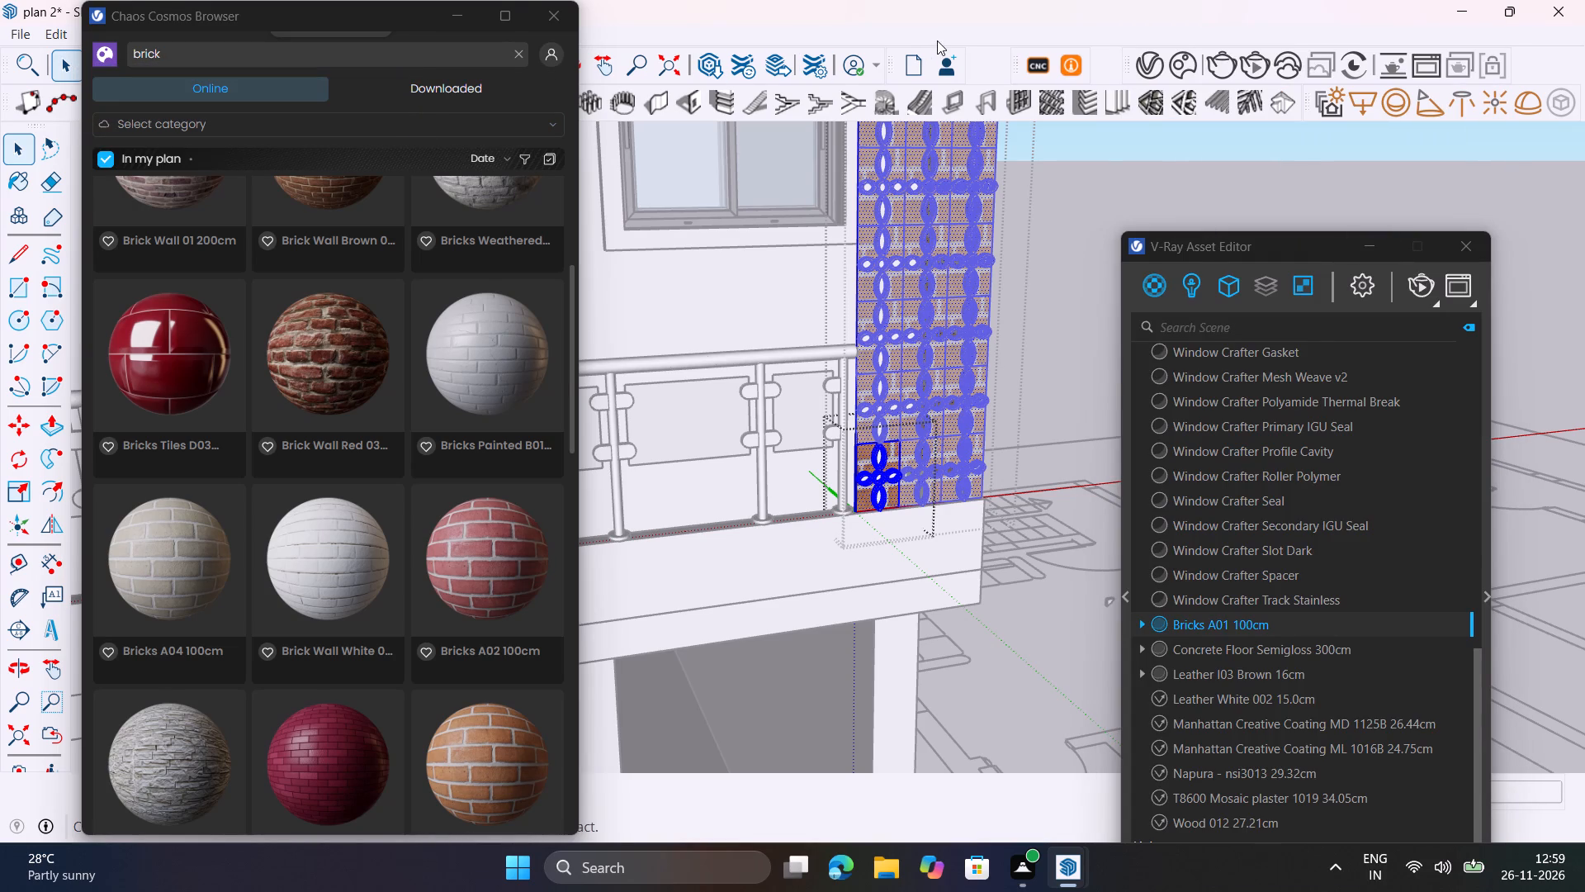
Show the V-Ray Utilities tools and apply a tri-planar projection to the brick texture on the selected screen tile.
right_click(937, 40)
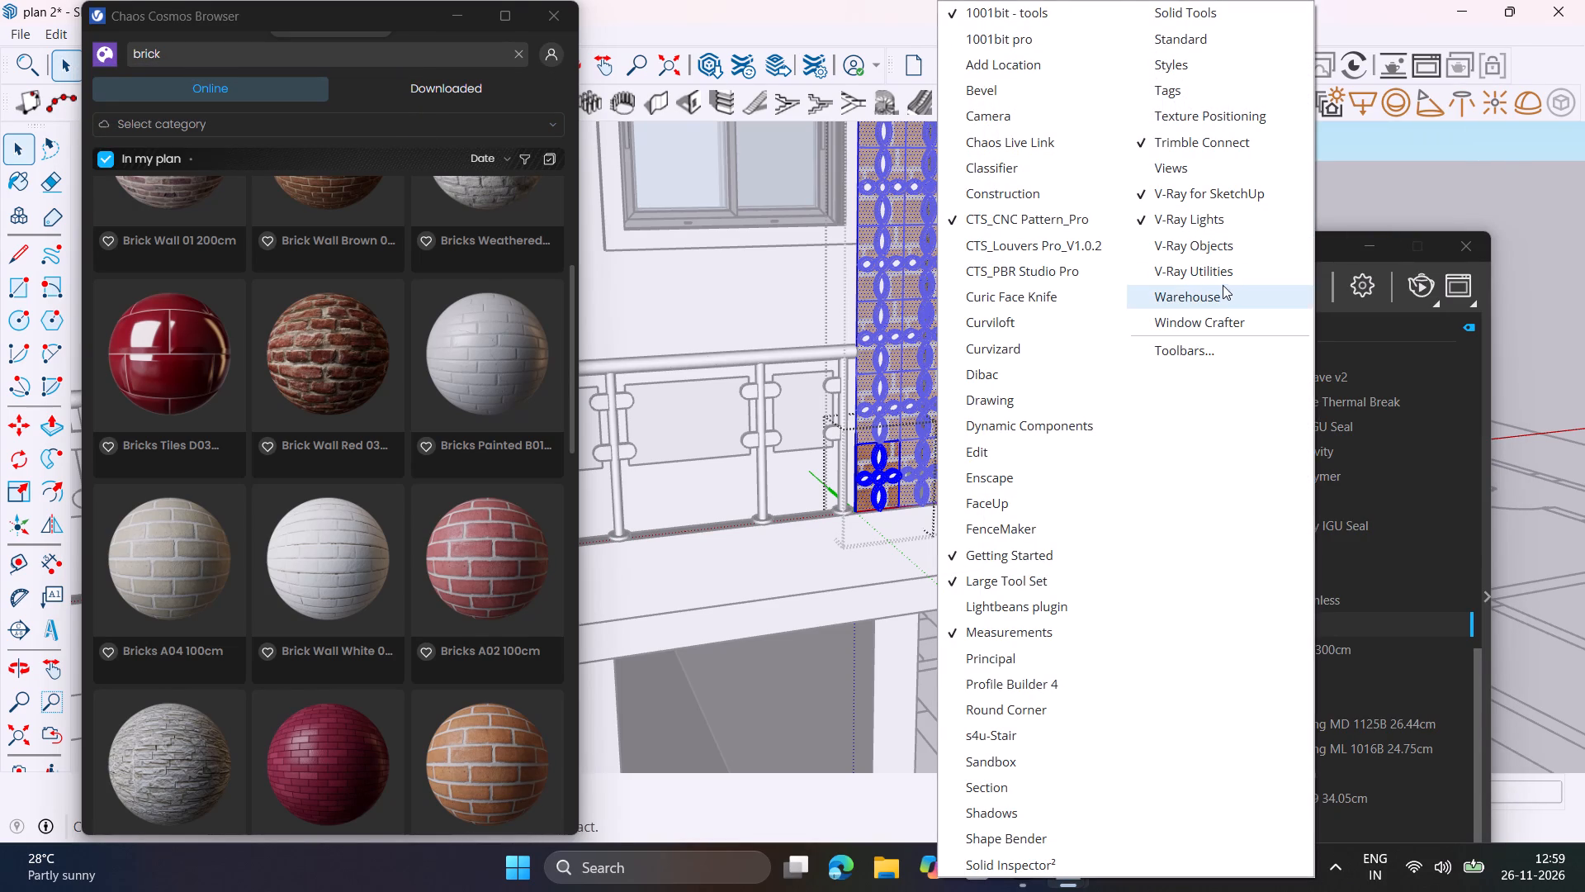
click(1226, 259)
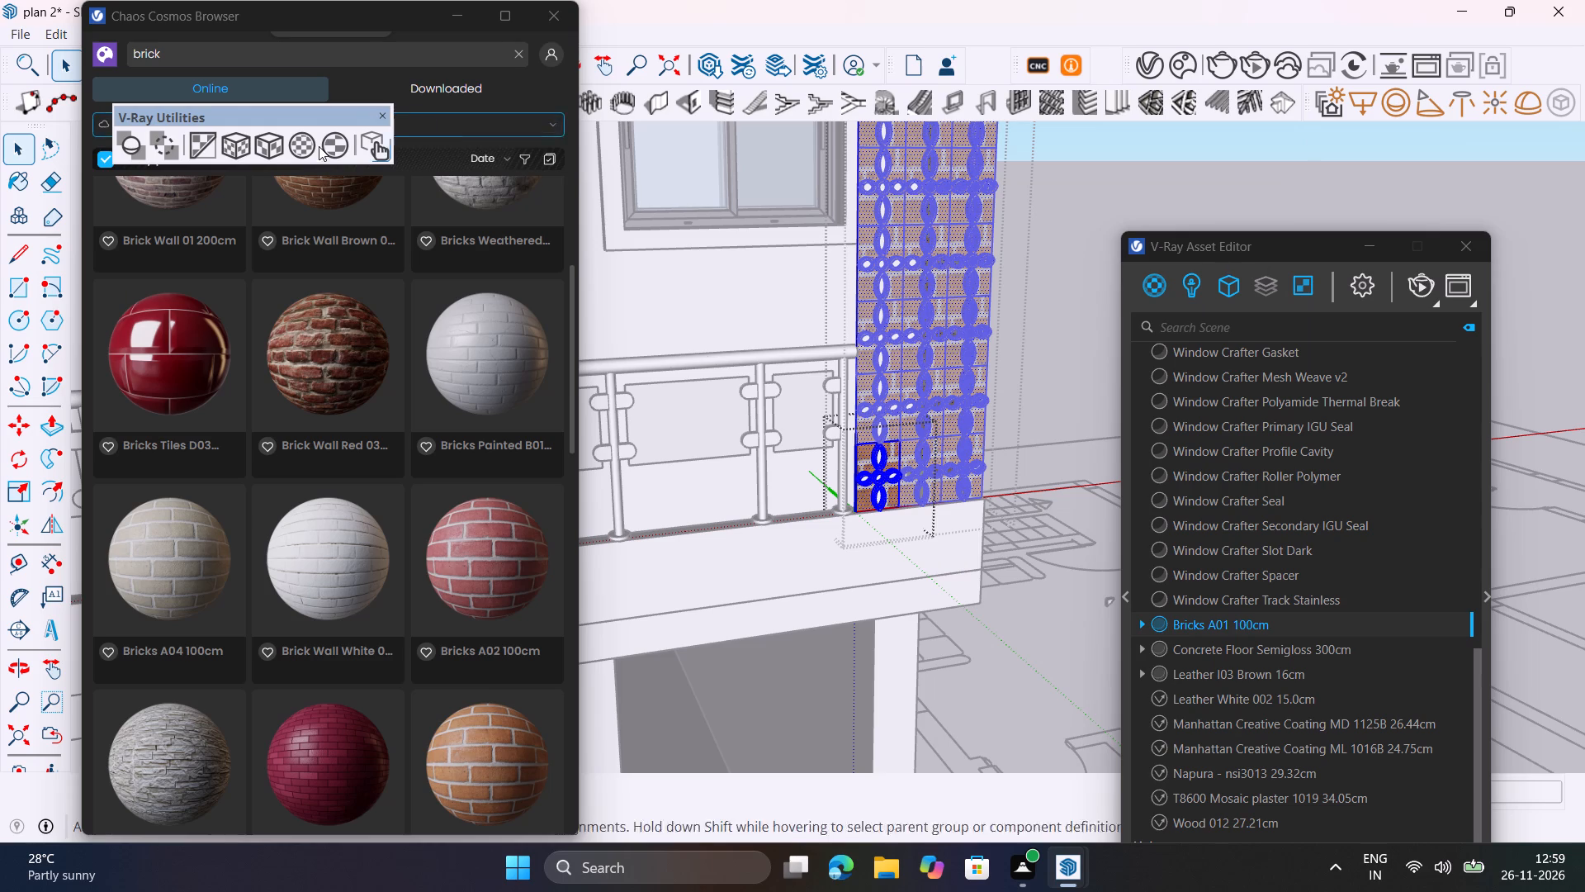
click(268, 150)
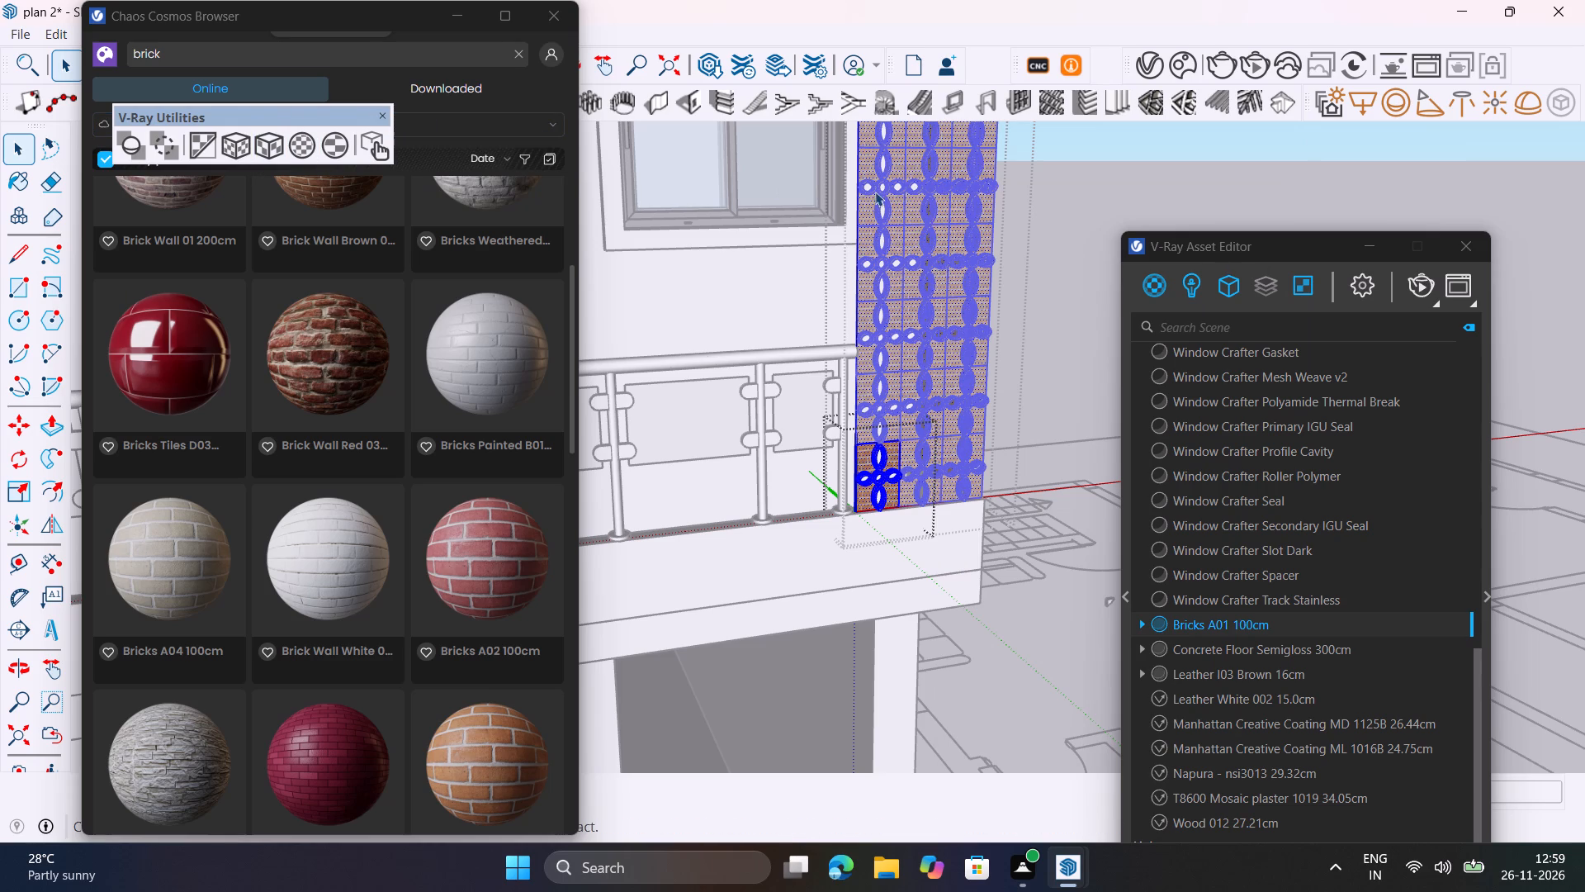
Reposition the V-Ray Utilities tools just above the V-Ray Asset Editor.
drag(307, 117, 1257, 86)
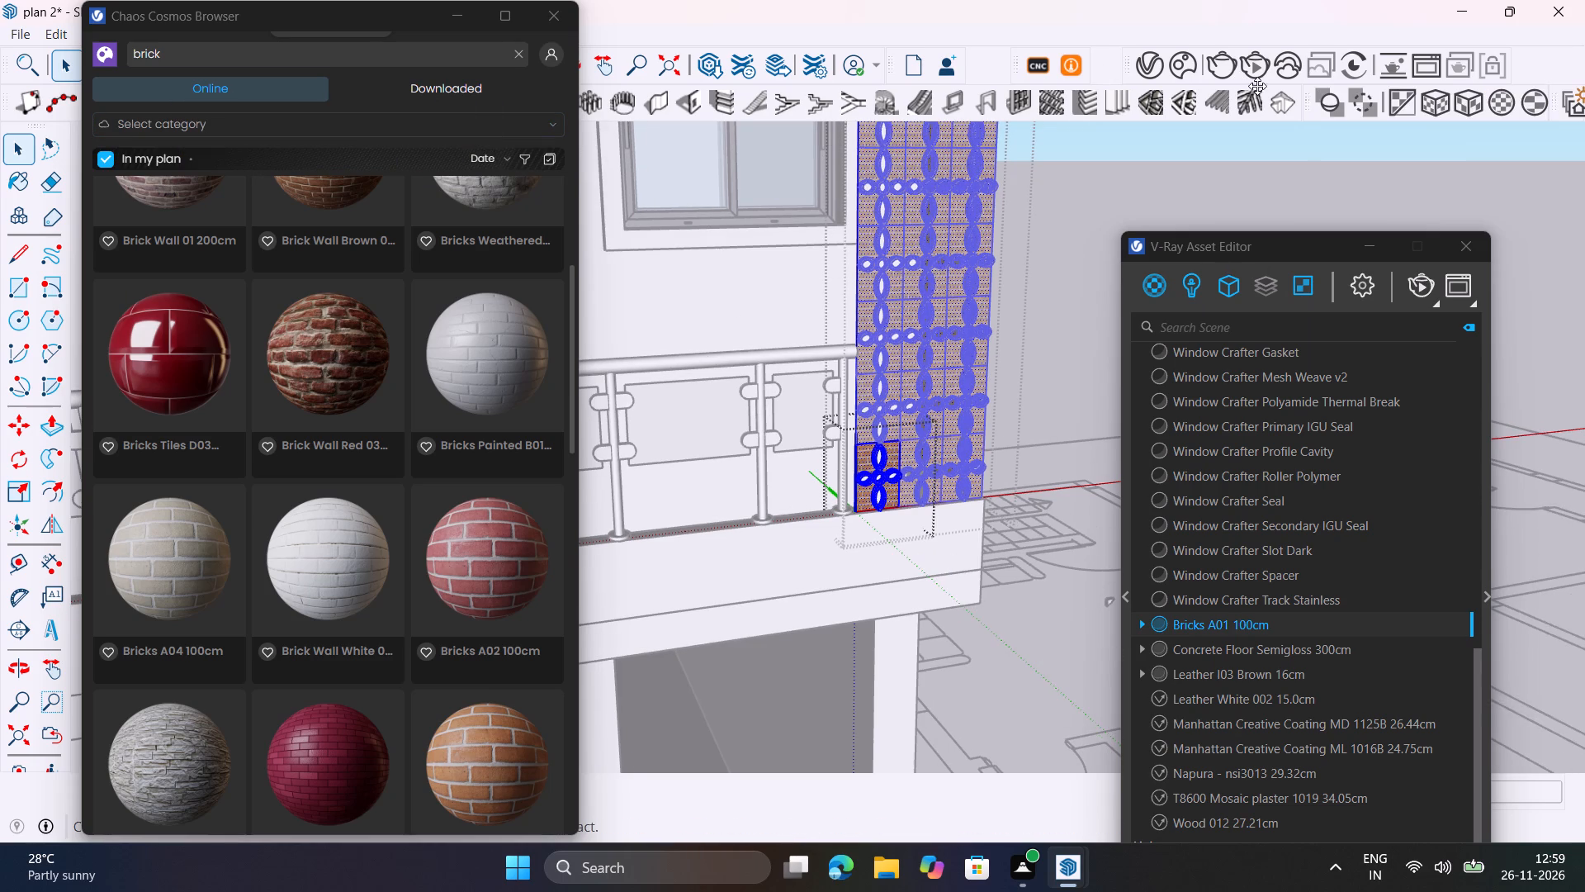
drag(1257, 86, 1365, 149)
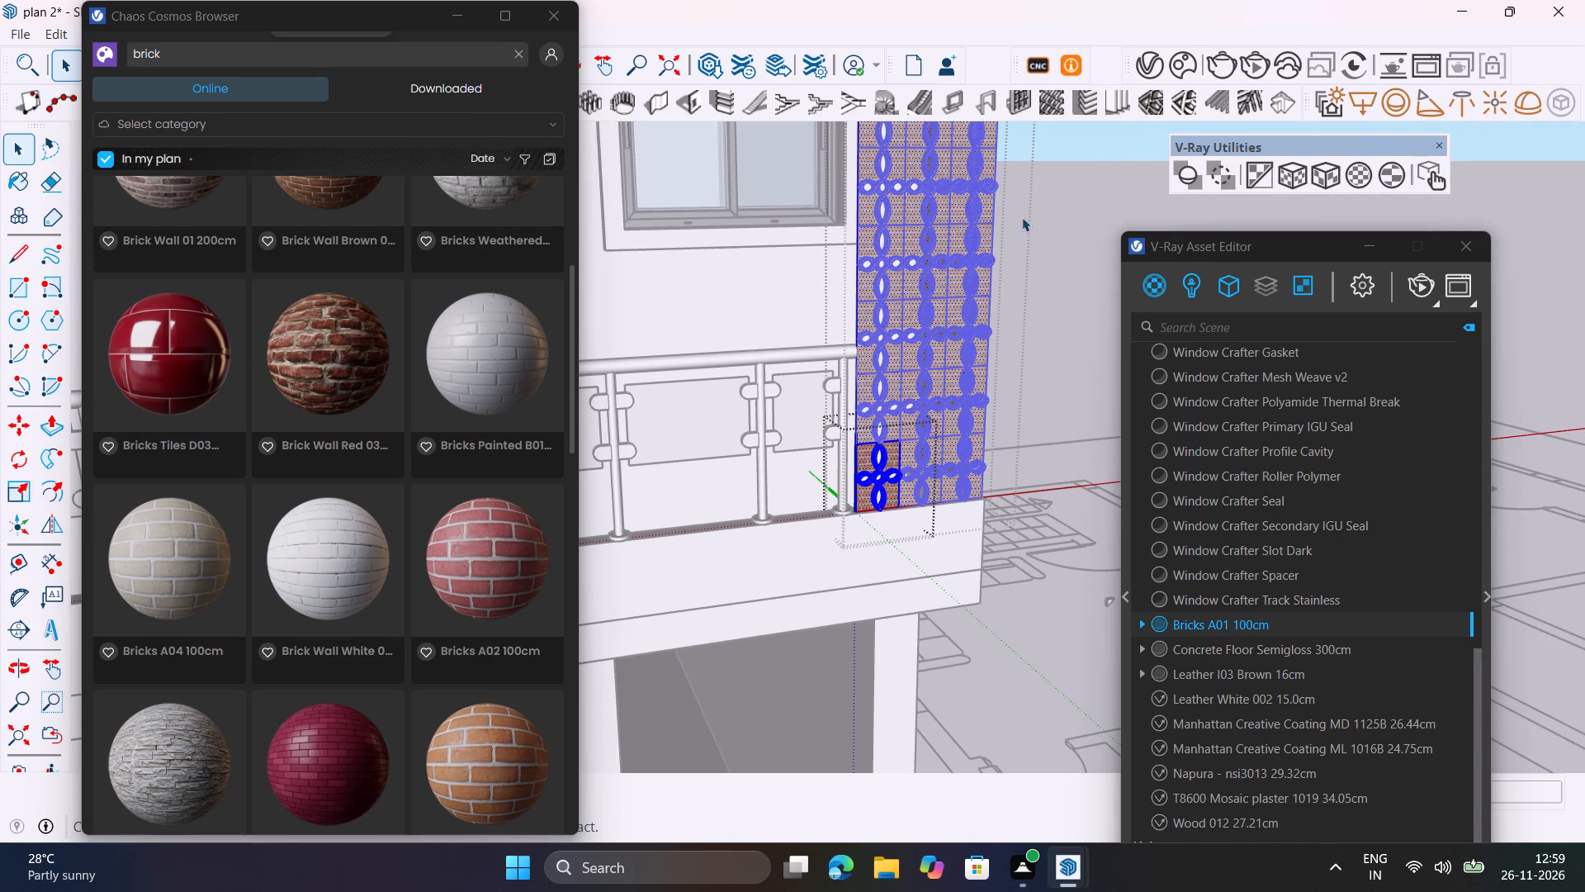
Leave the tile and examine the brick finish and its mapping on the front and side of the perforated screen.
click(1028, 216)
shift+middle_drag(1044, 301, 734, 502)
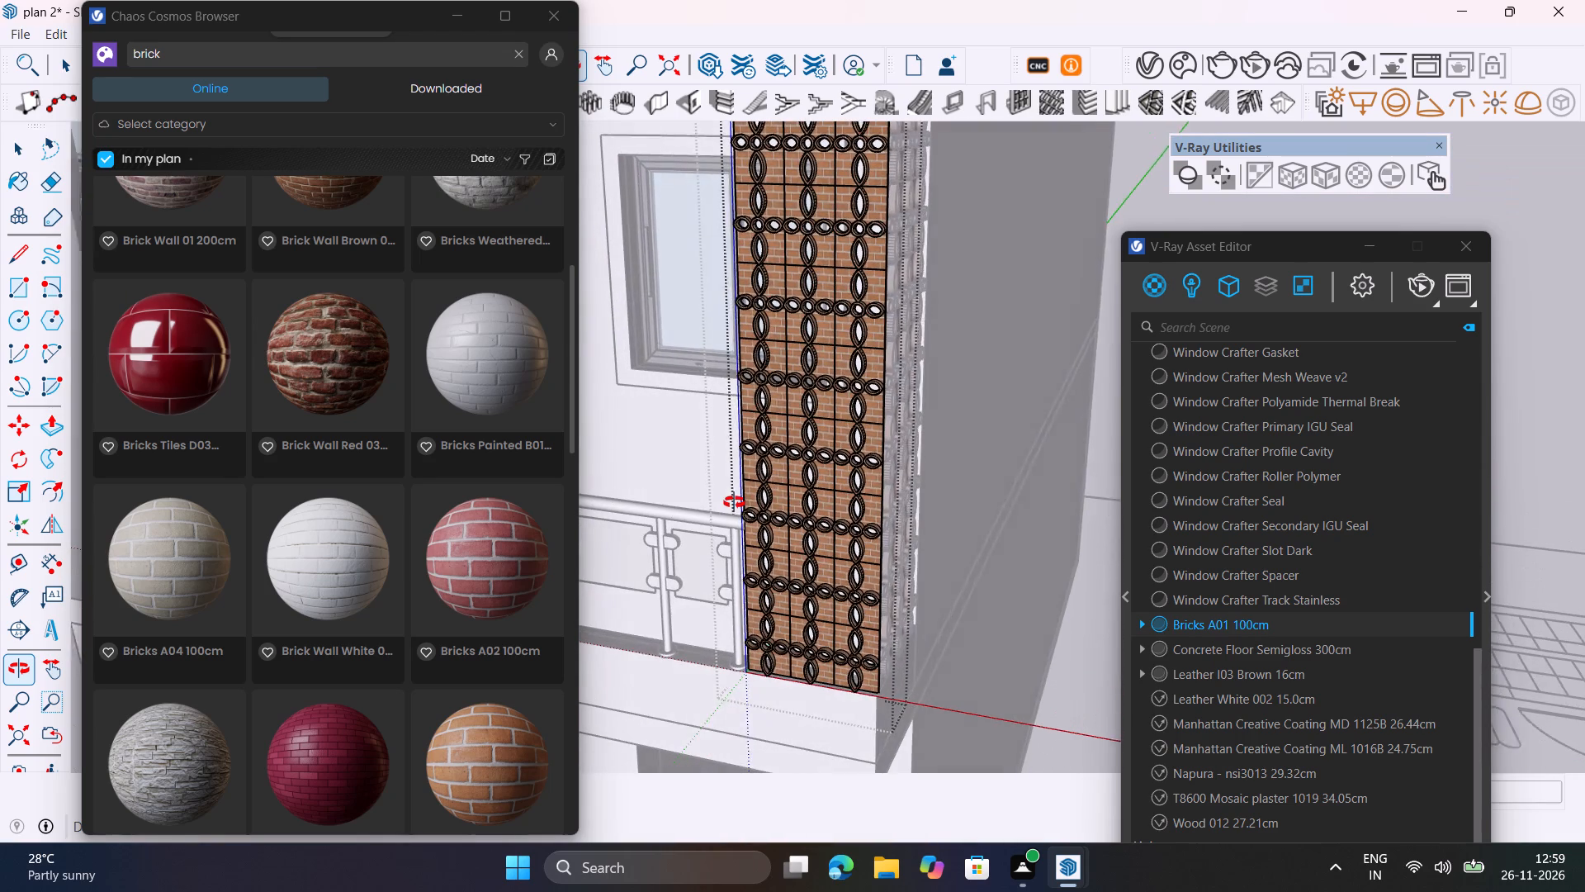
shift+middle_drag(734, 502, 758, 492)
scroll(758, 492, down, 1)
scroll(776, 482, up, 2)
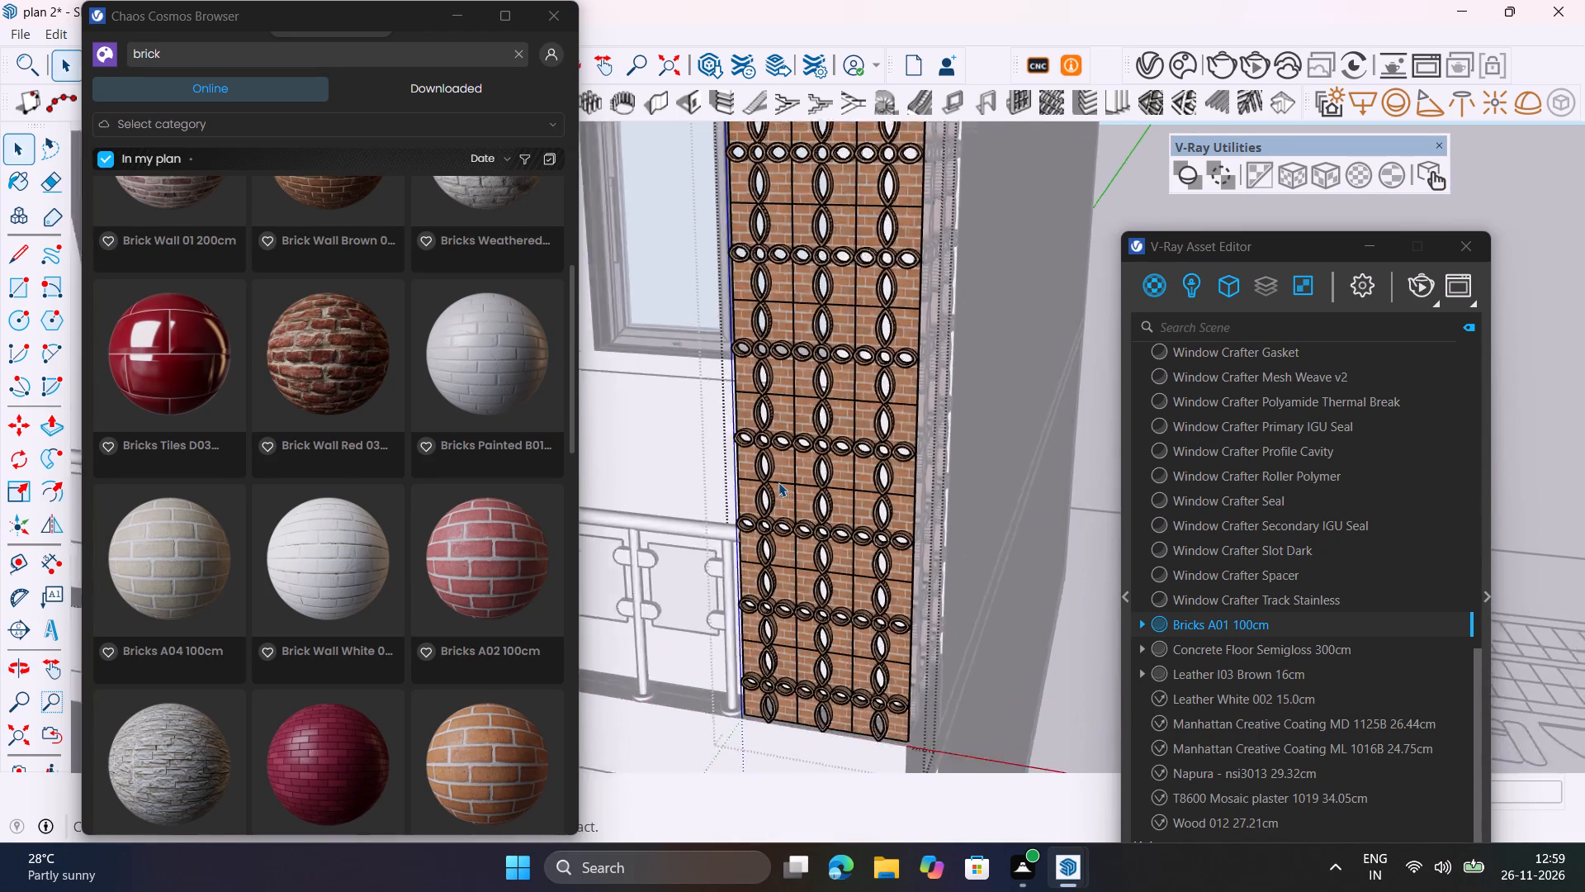
scroll(778, 482, up, 14)
scroll(789, 479, down, 5)
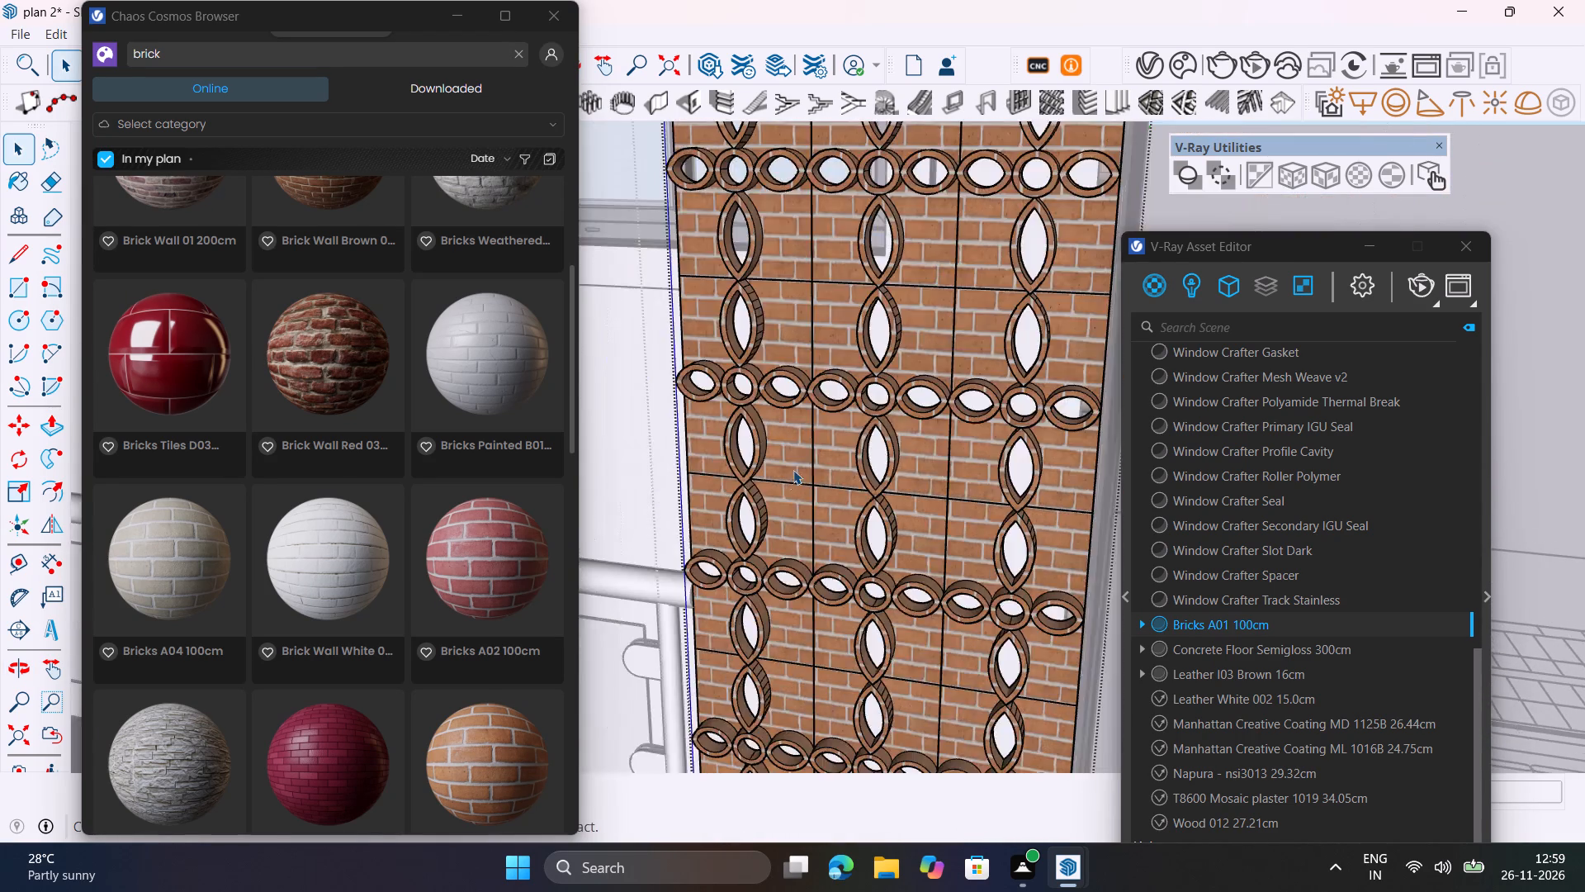
scroll(793, 470, down, 13)
scroll(878, 444, up, 7)
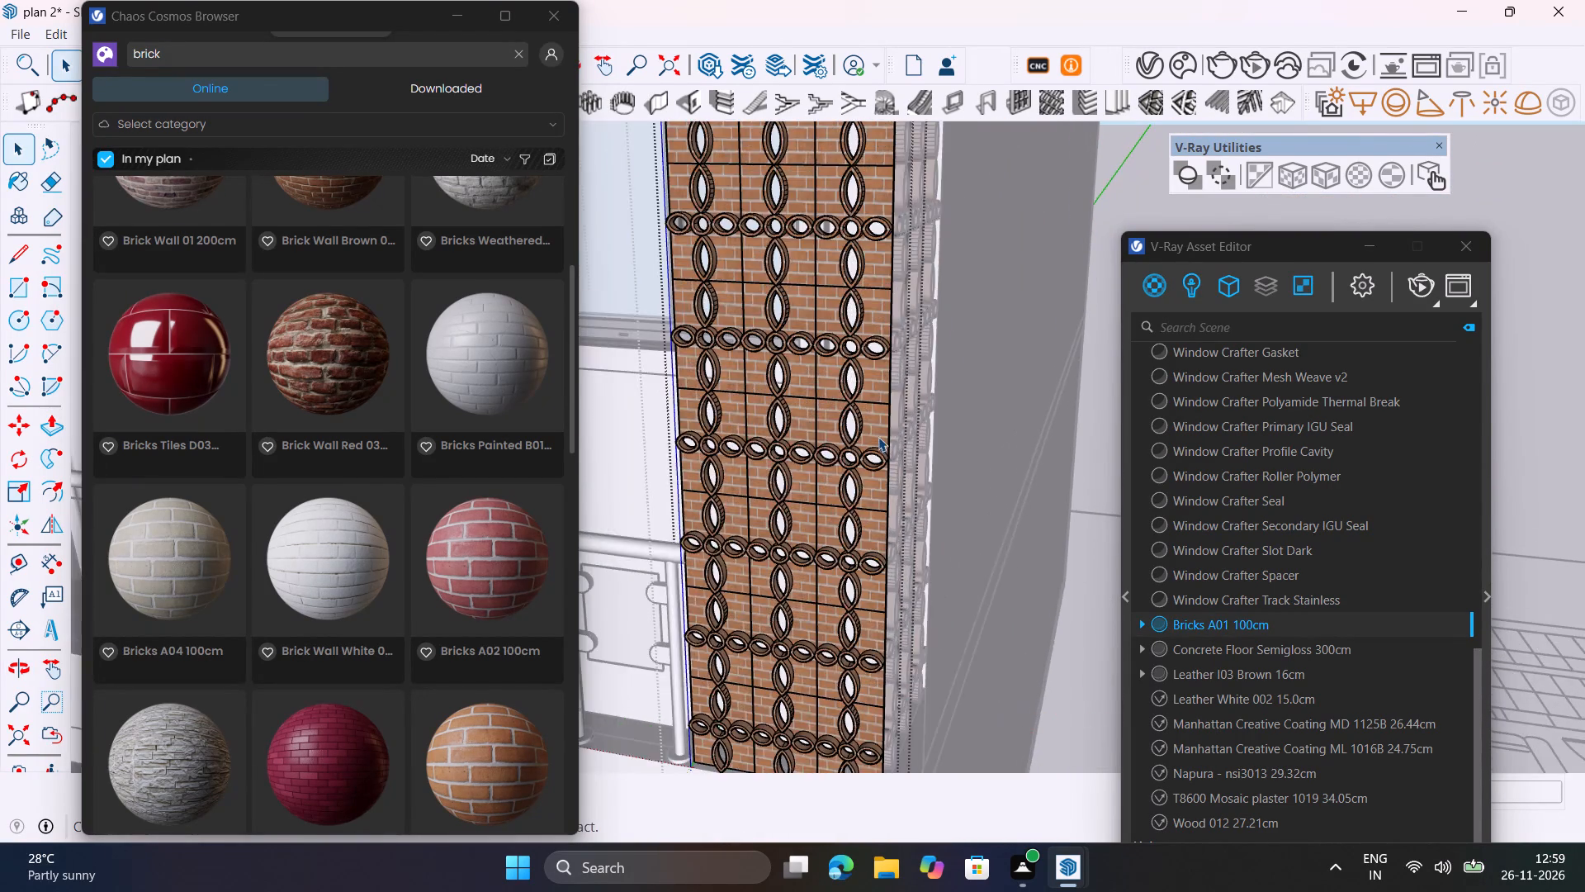
scroll(878, 437, up, 8)
middle_drag(868, 457, 814, 439)
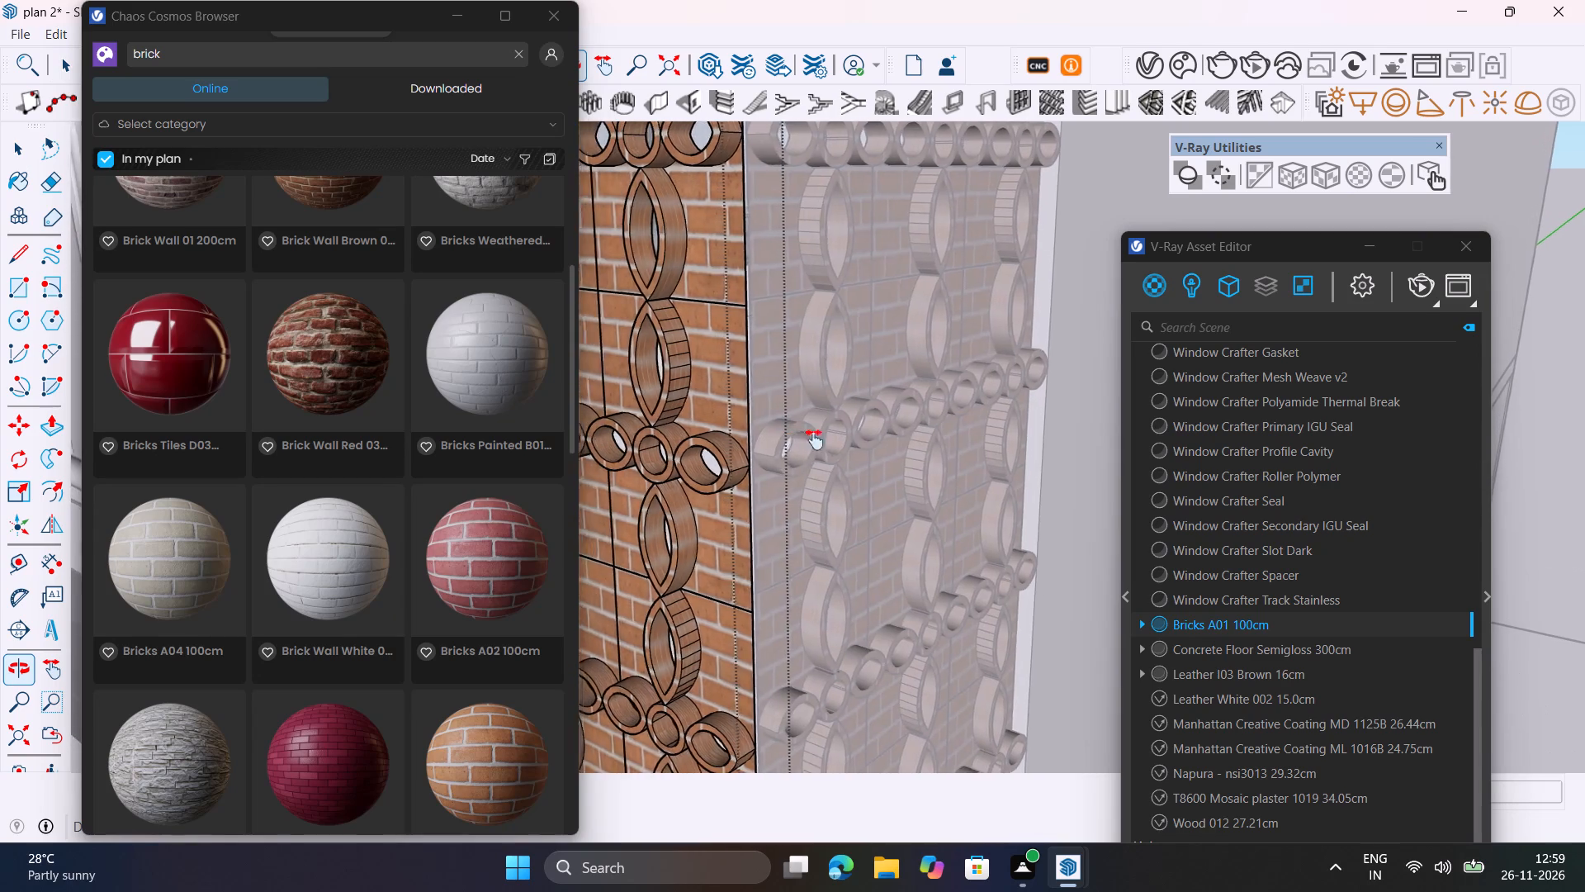
middle_drag(814, 439, 986, 446)
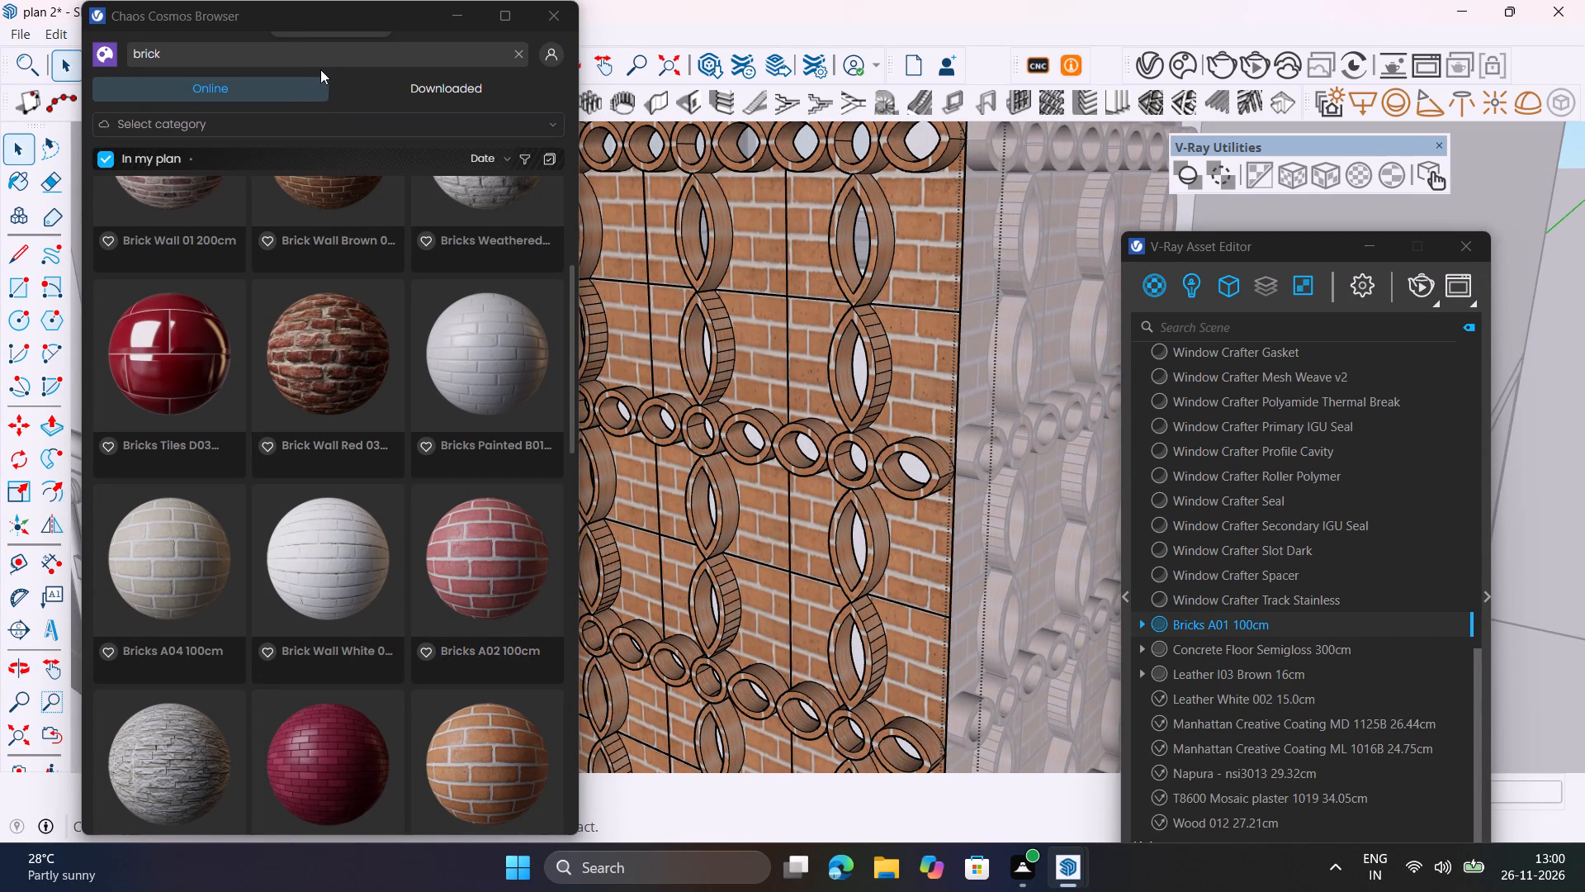
Replace the Chaos Cosmos search term with "wood" and run the search.
click(340, 59)
key(BackSpace)
key(BackSpace)
key(BackSpace)
key(BackSpace)
key(BackSpace)
key(BackSpace)
key(BackSpace)
key(BackSpace)
key(BackSpace)
key(BackSpace)
key(BackSpace)
key(BackSpace)
key(BackSpace)
key(BackSpace)
key(BackSpace)
key(BackSpace)
key(BackSpace)
key(BackSpace)
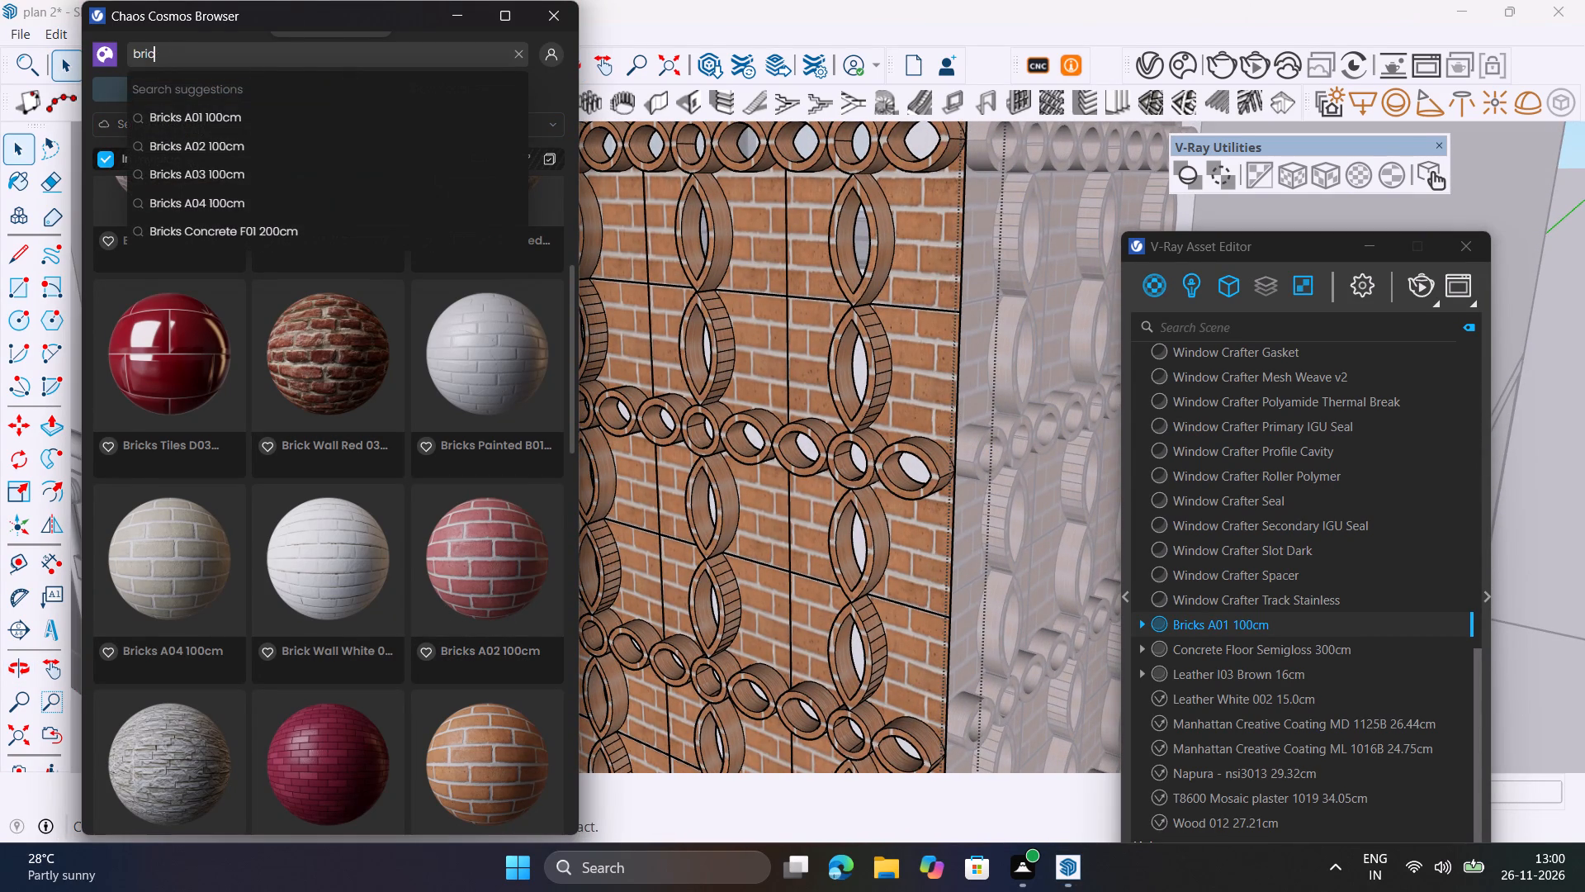
text(wood)
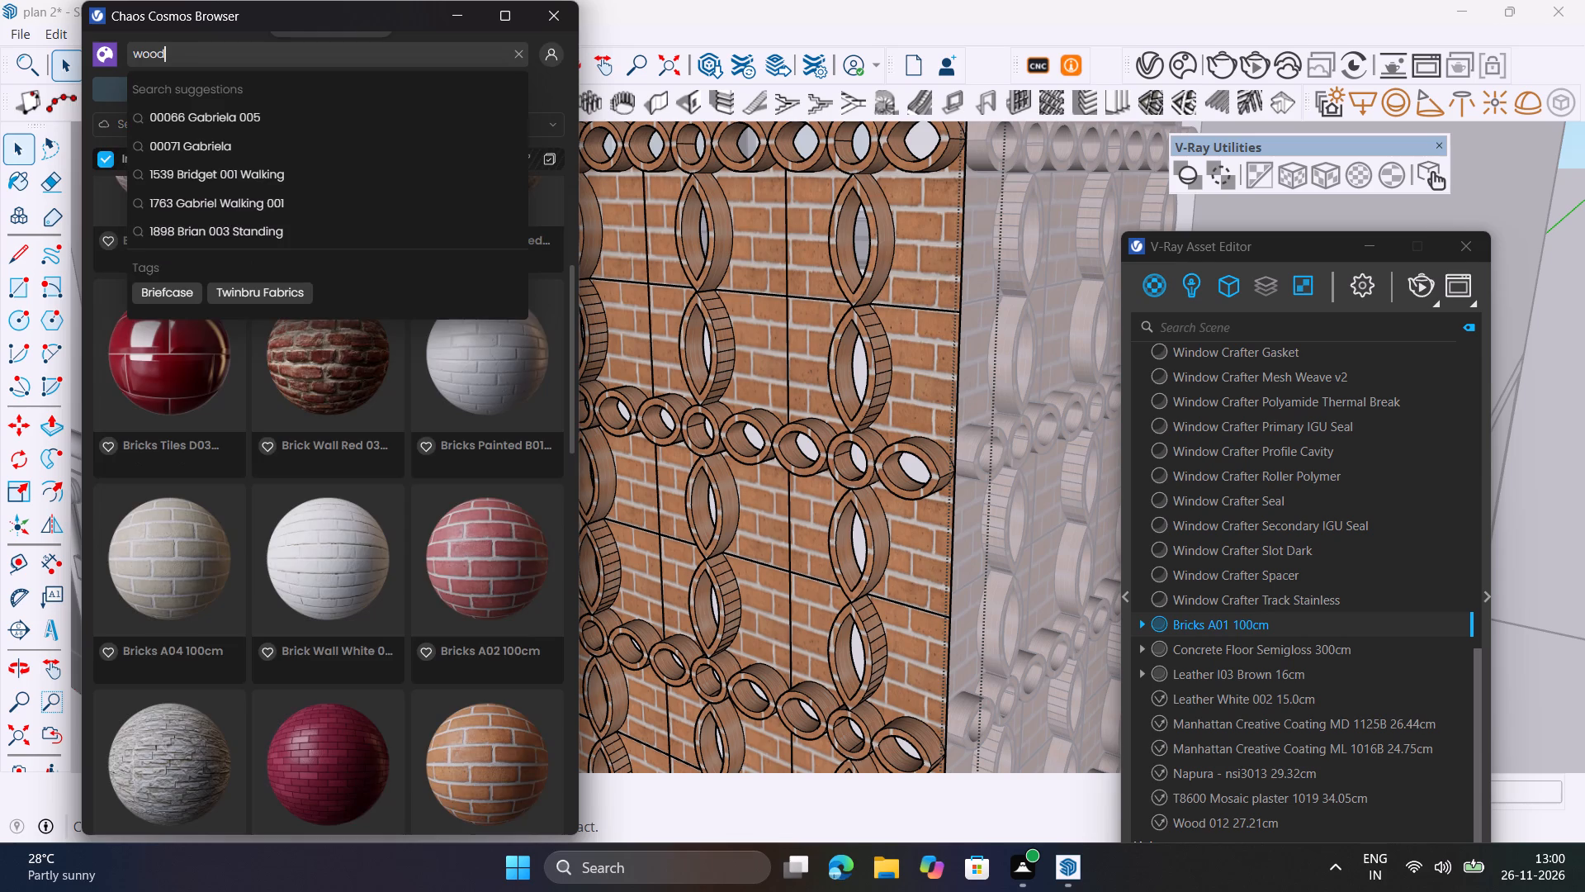
key(Return)
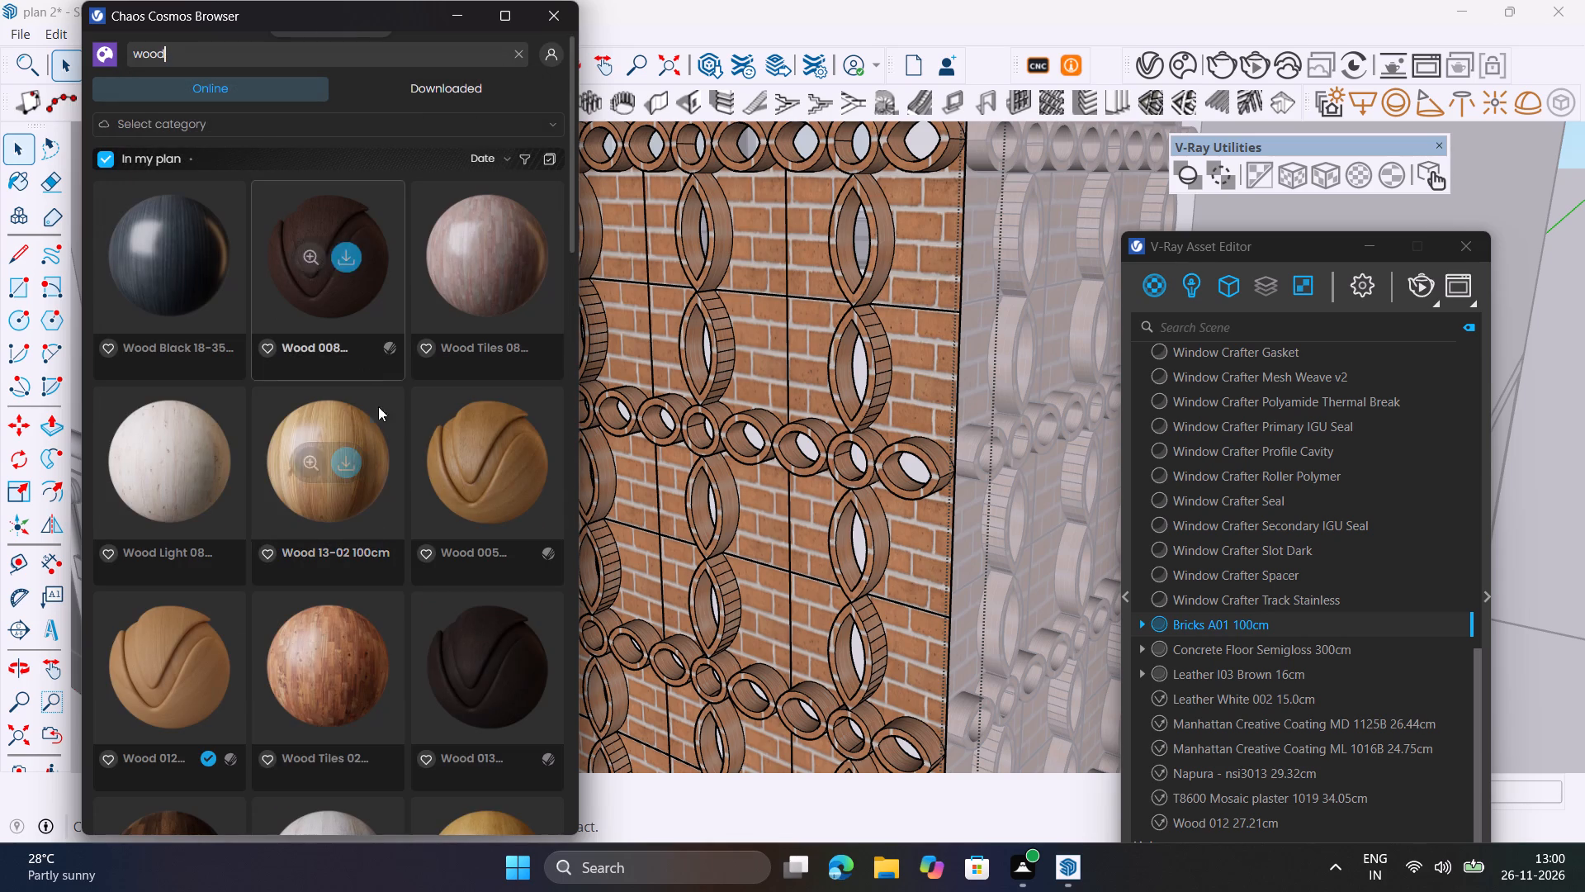
Download Wood 13-02 100cm from Chaos Cosmos and import it into the scene.
click(344, 457)
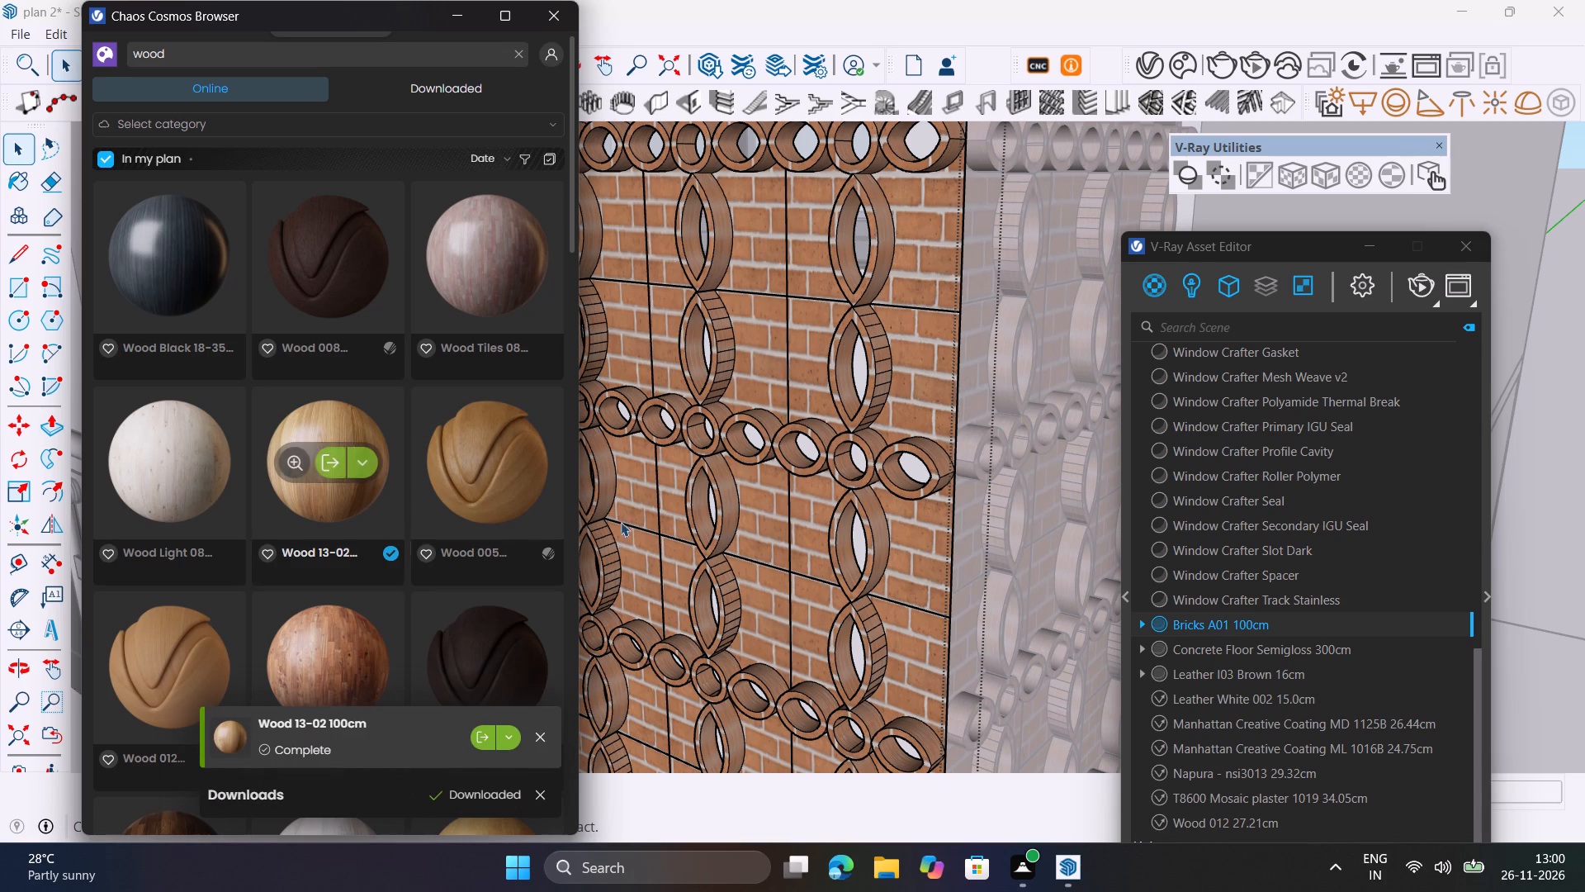
click(329, 459)
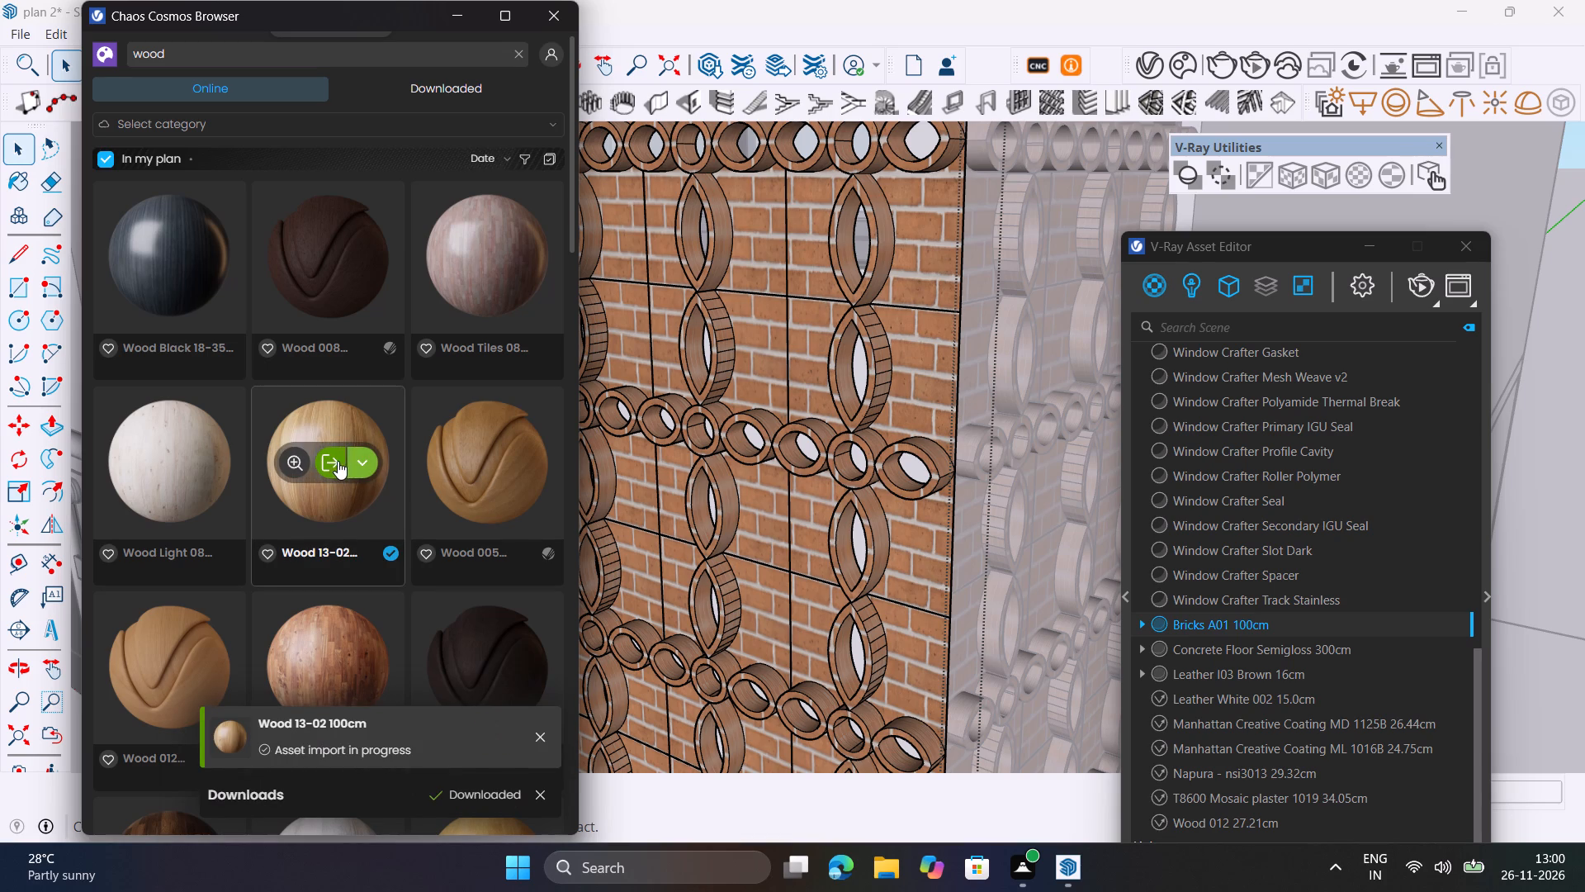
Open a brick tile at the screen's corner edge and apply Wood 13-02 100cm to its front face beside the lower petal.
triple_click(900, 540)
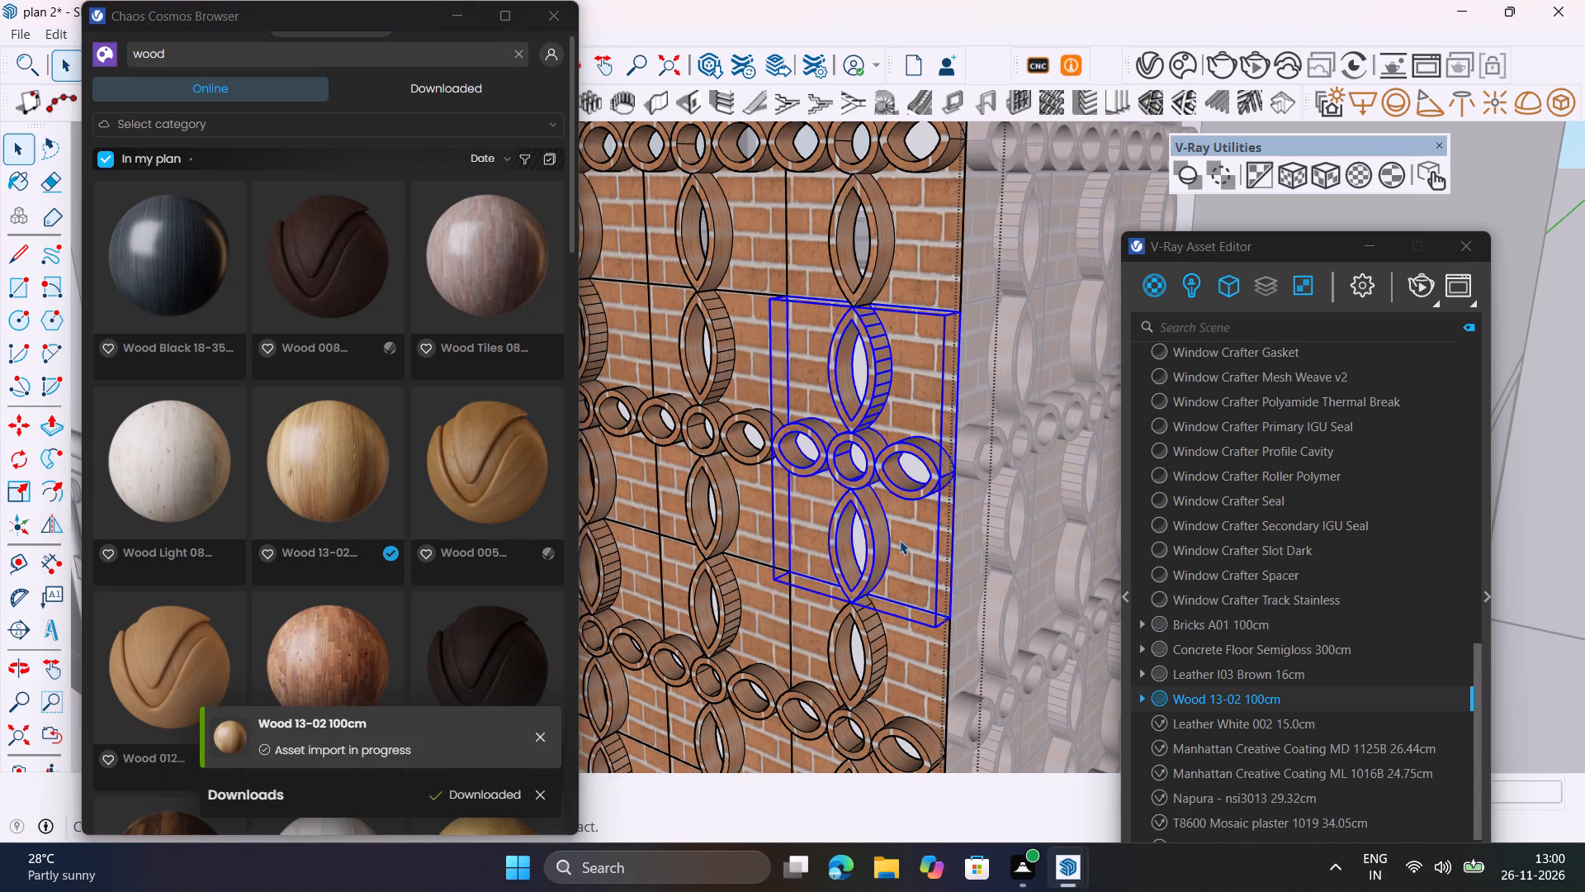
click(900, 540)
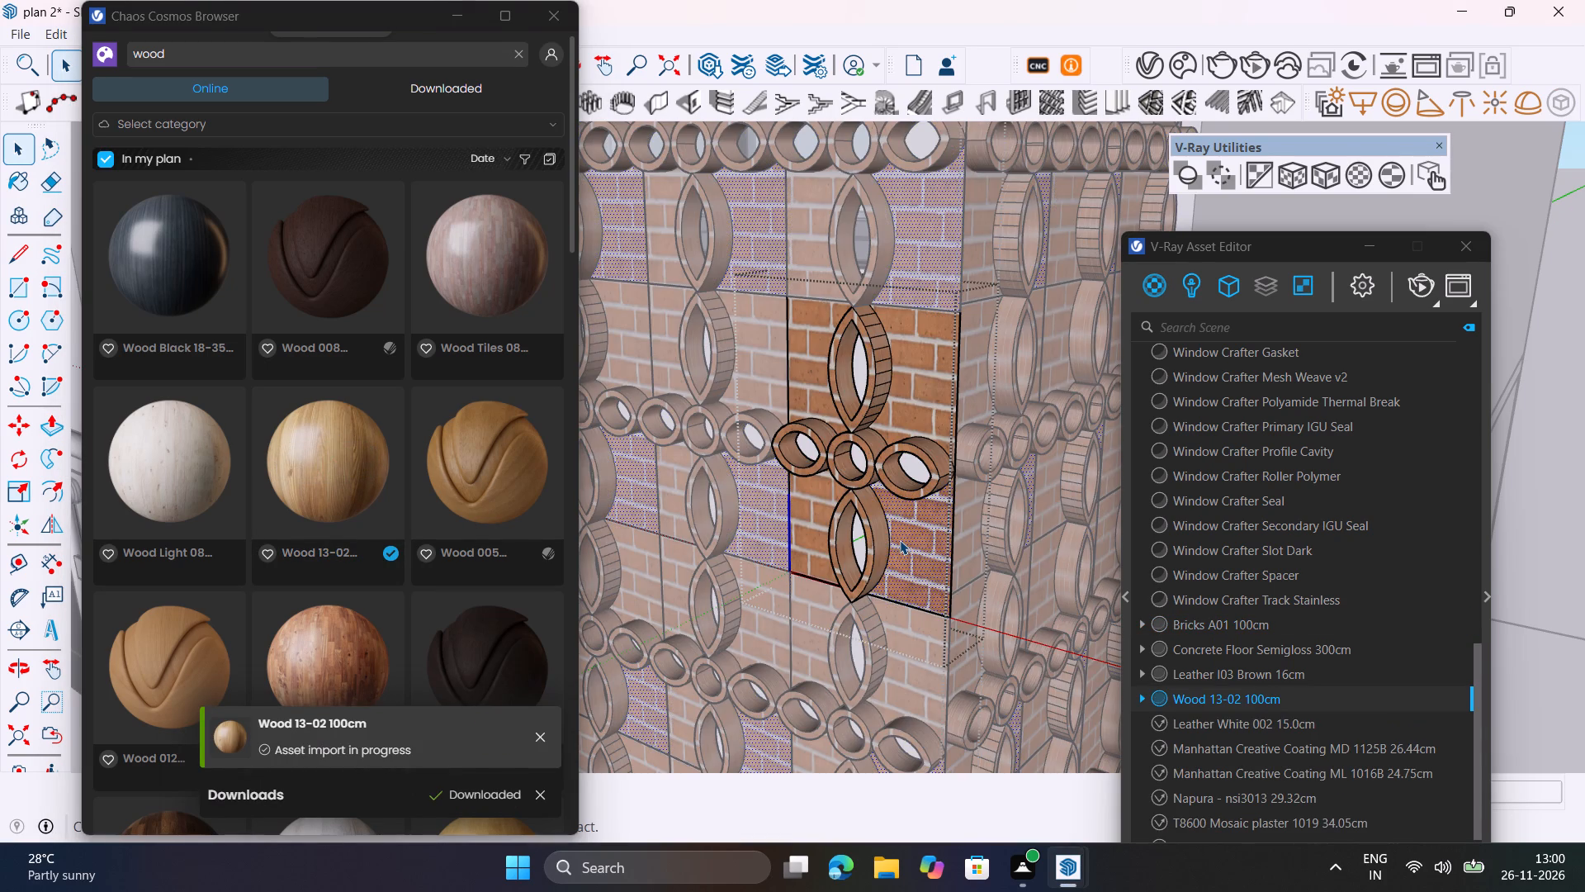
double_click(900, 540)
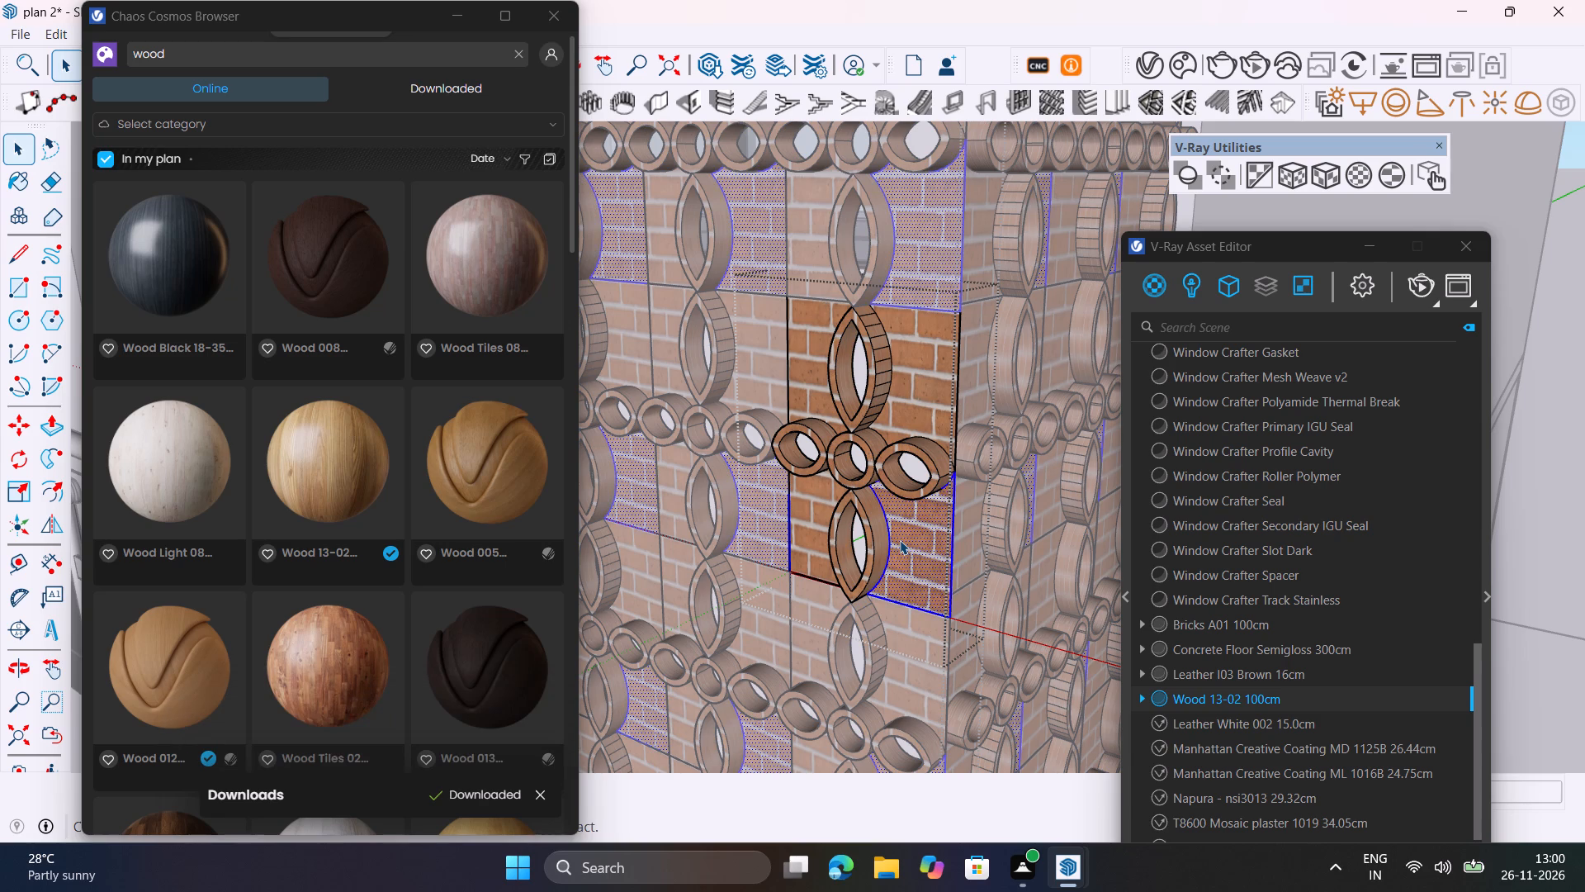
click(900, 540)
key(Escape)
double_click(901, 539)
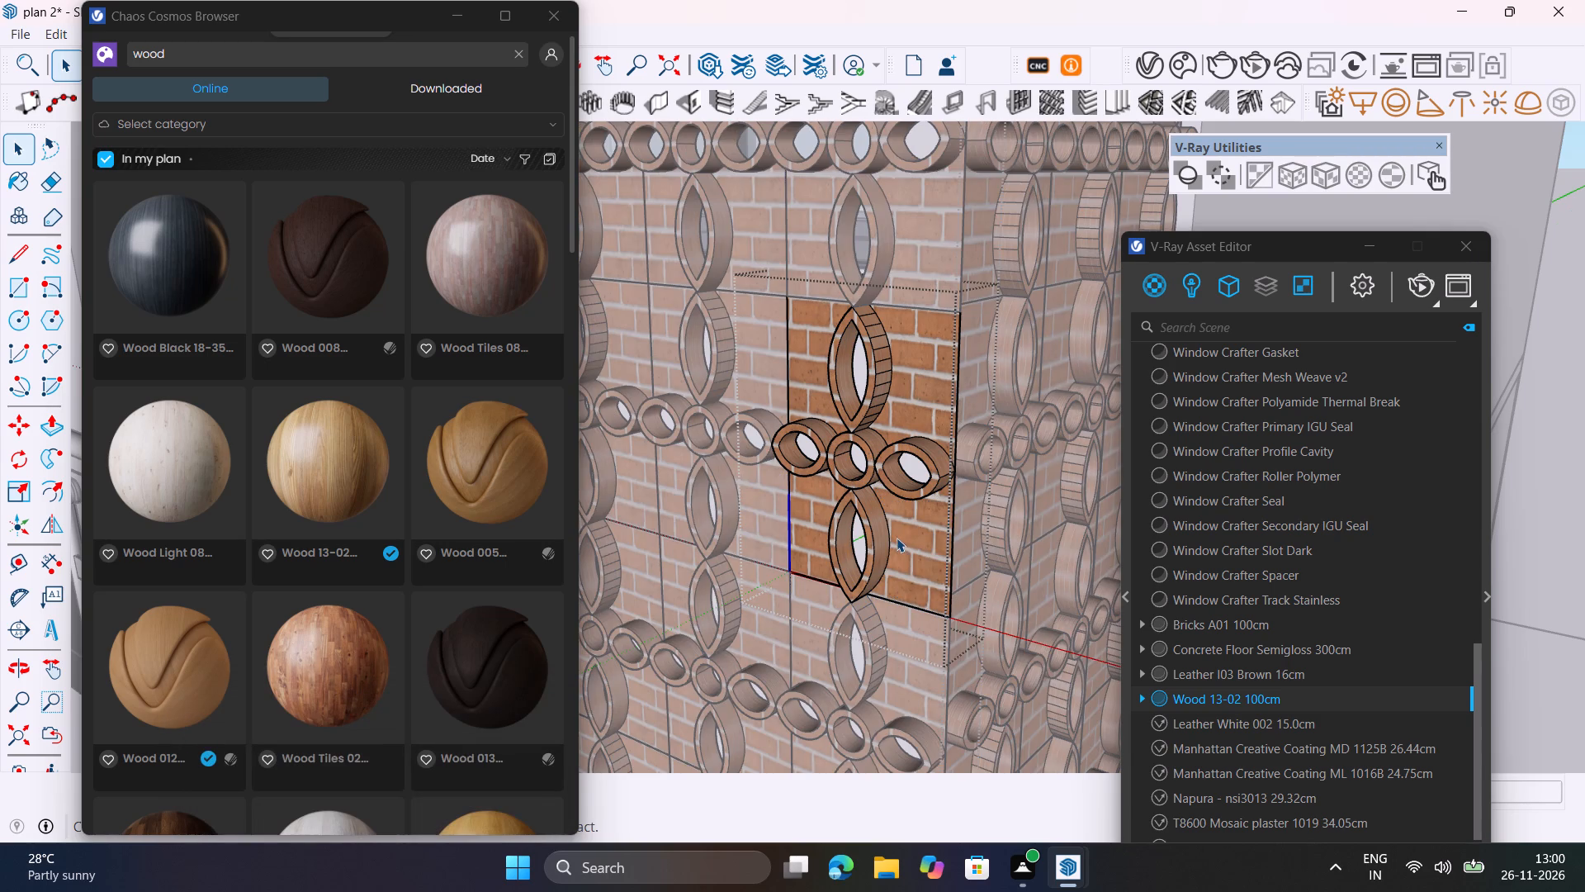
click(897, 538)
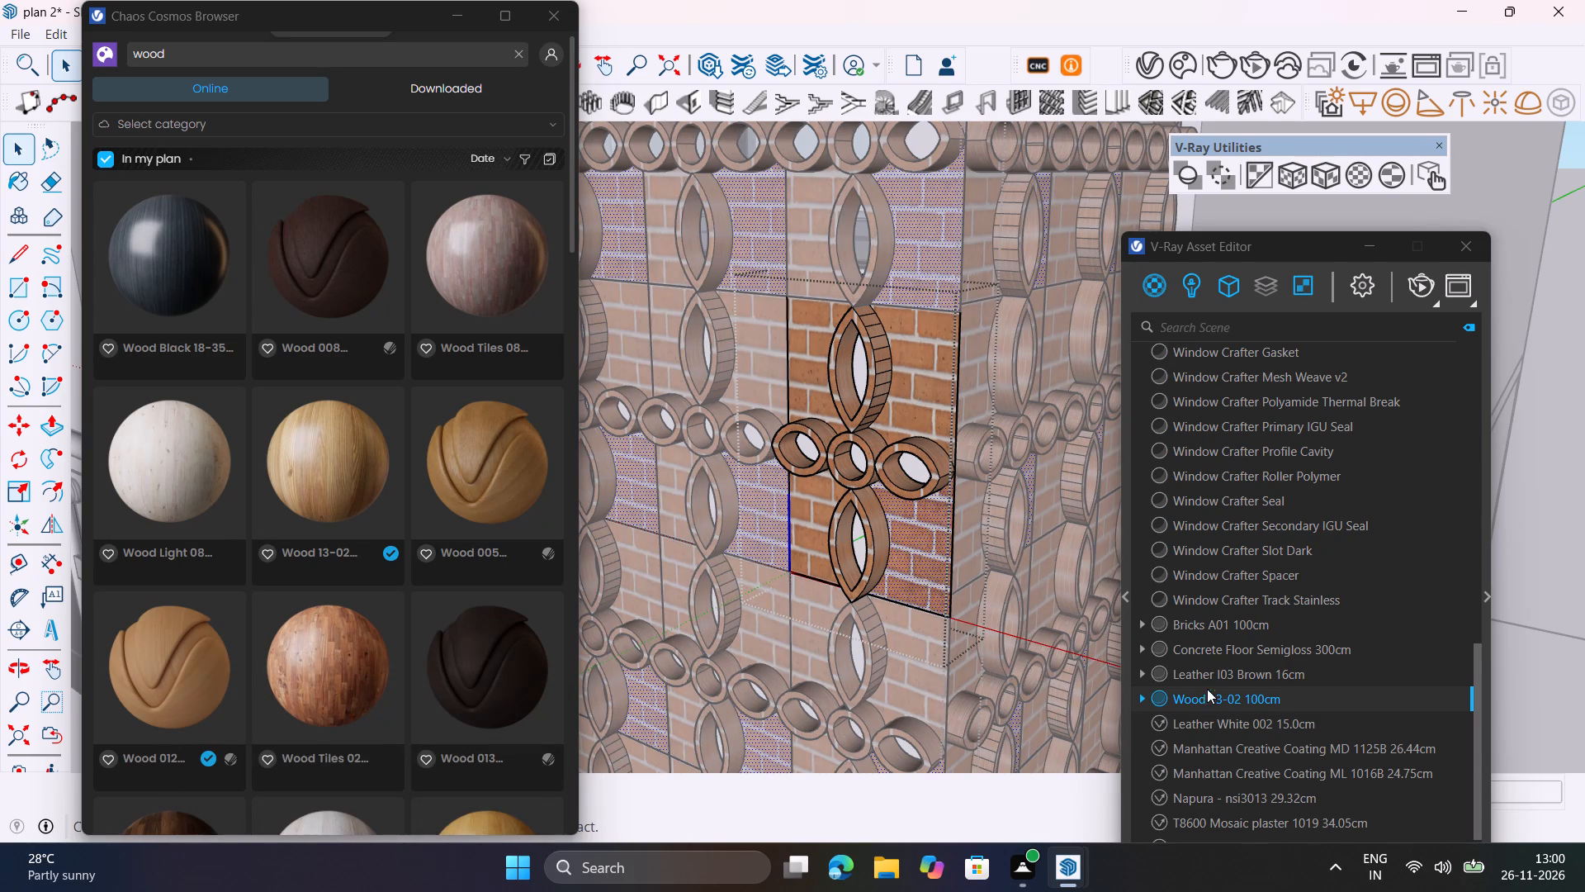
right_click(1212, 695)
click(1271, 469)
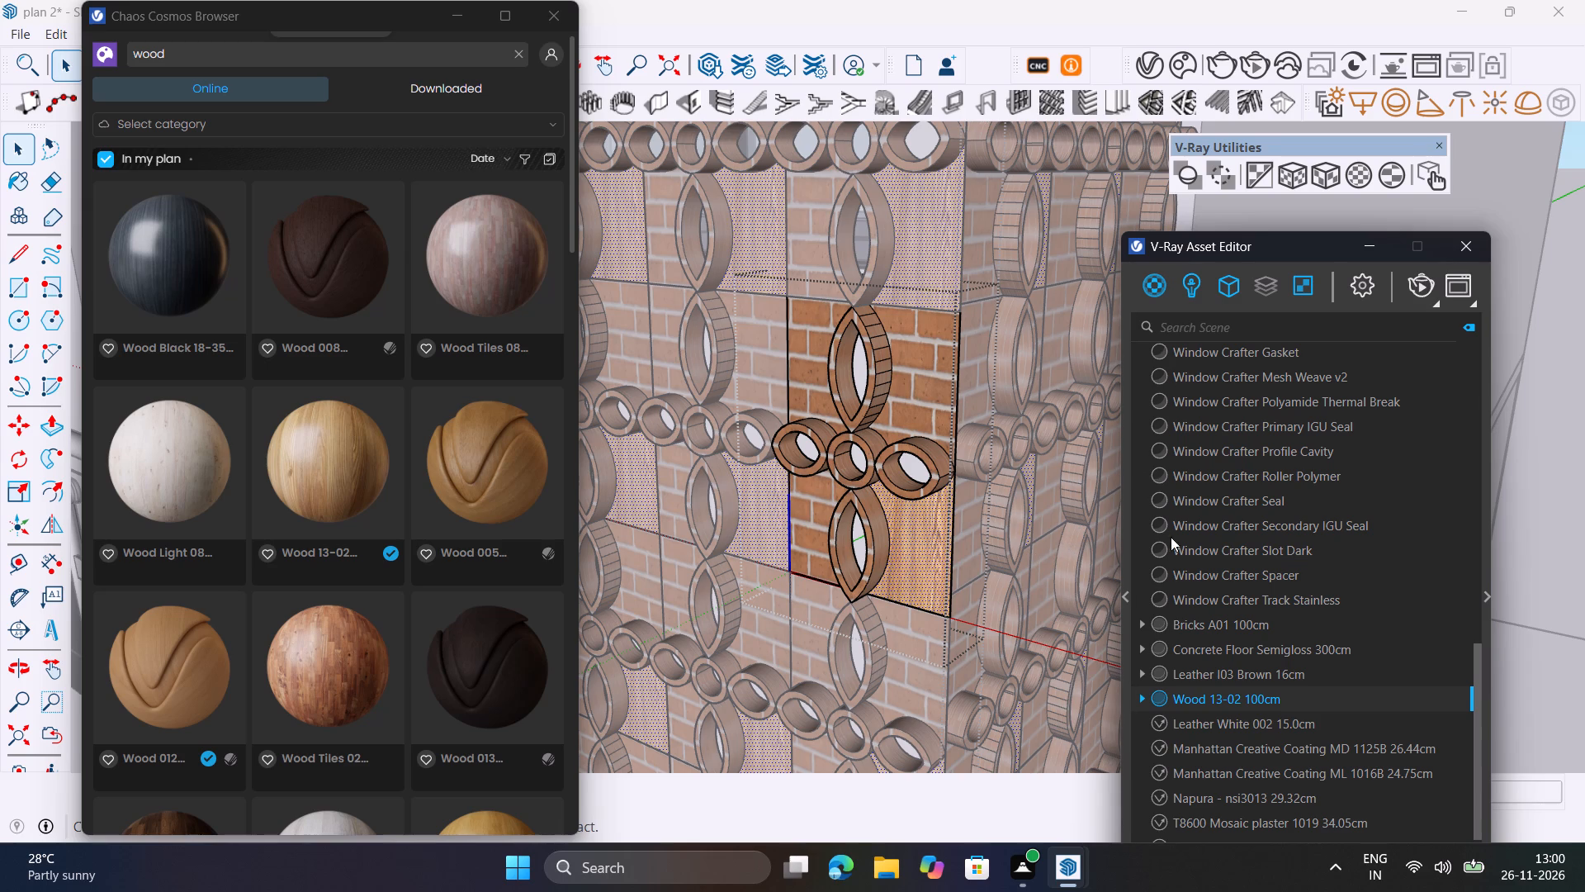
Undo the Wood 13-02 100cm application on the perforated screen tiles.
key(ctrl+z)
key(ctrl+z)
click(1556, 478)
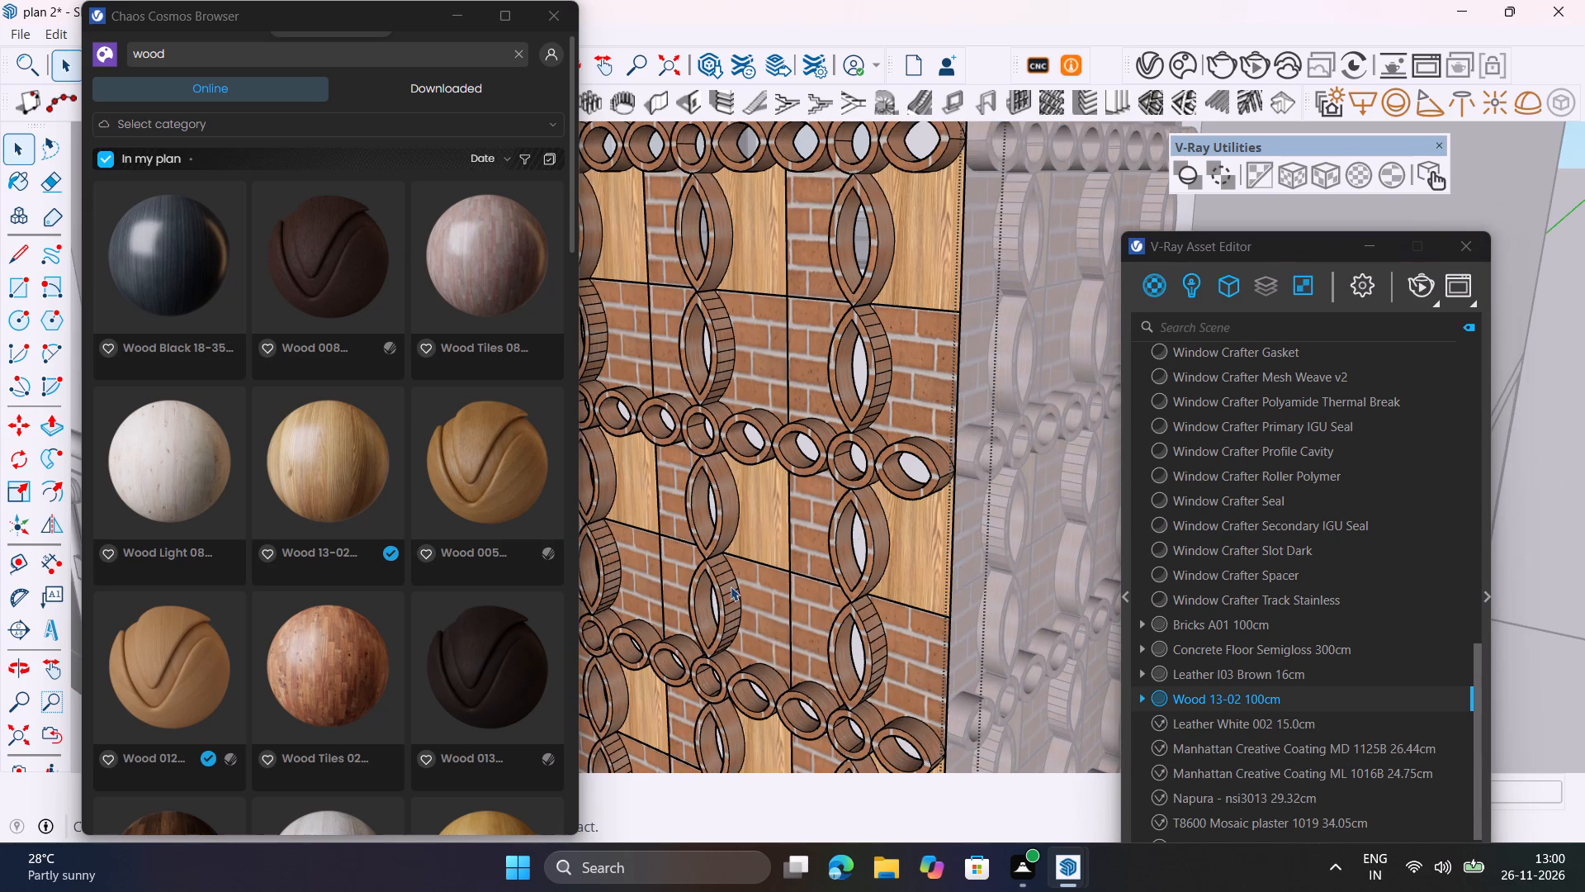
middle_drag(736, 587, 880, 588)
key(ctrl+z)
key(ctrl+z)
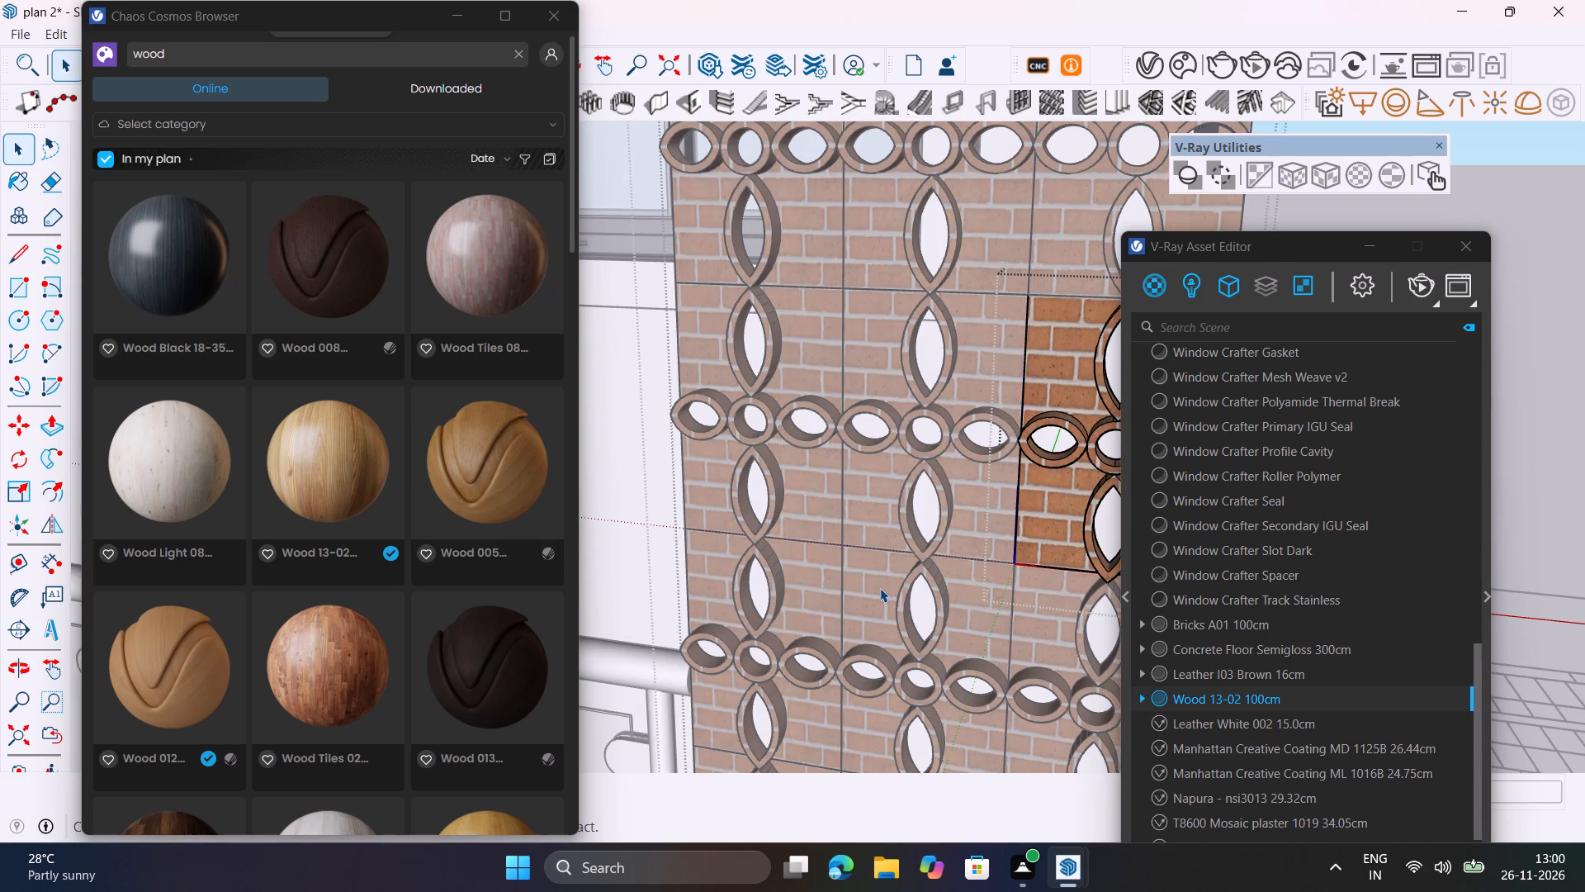
Browse the wood materials in Chaos Cosmos, download Wood 007 26.87cm and import it into the scene.
shift+middle_drag(881, 573, 570, 557)
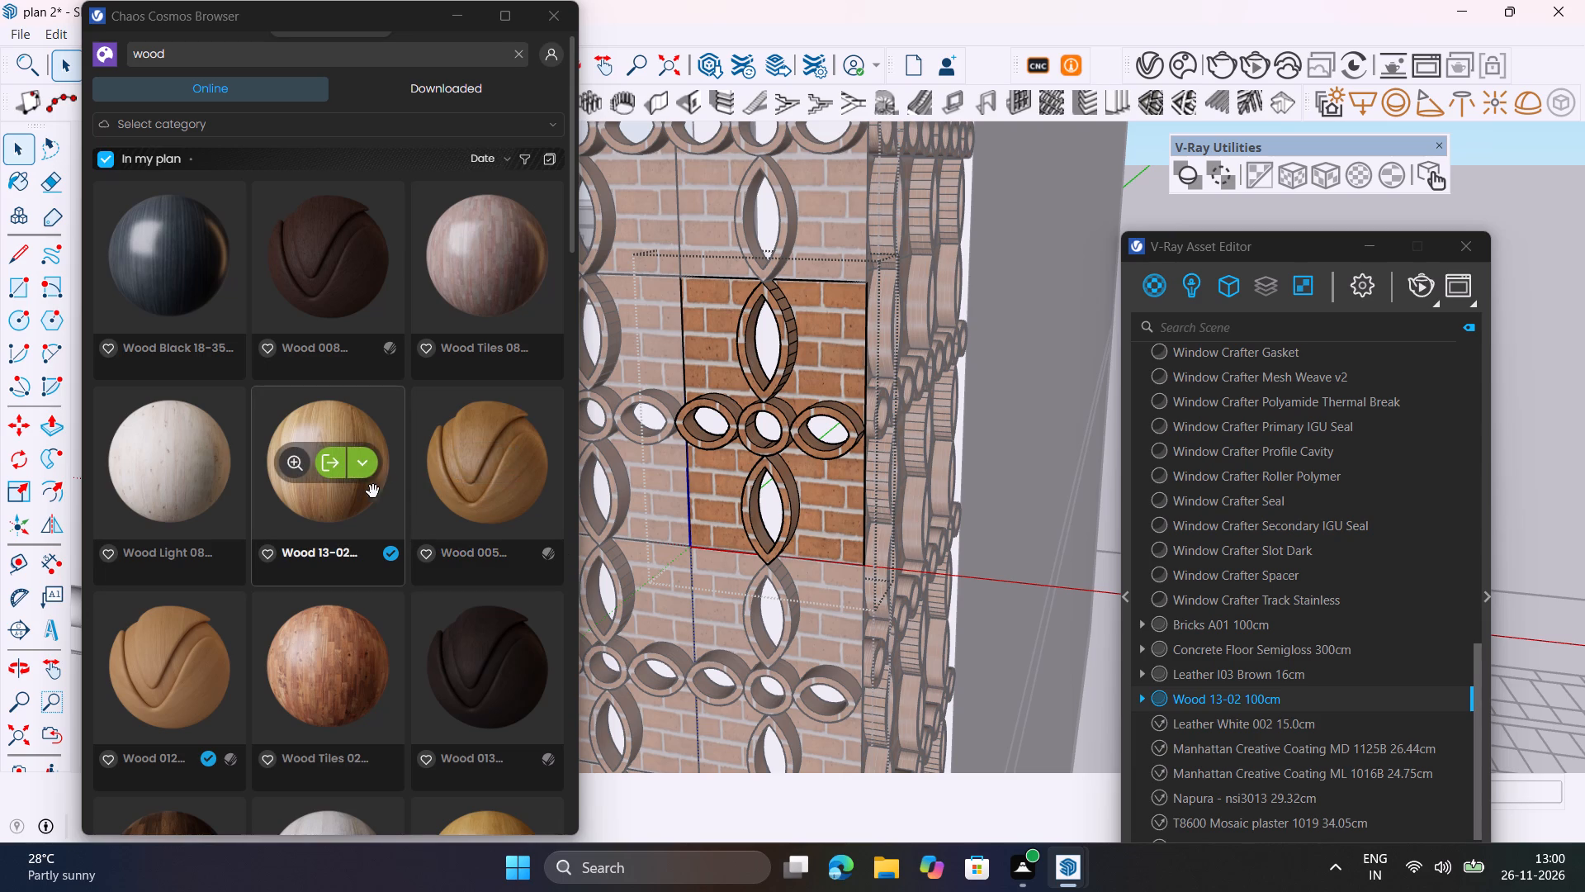
scroll(339, 521, down, 4)
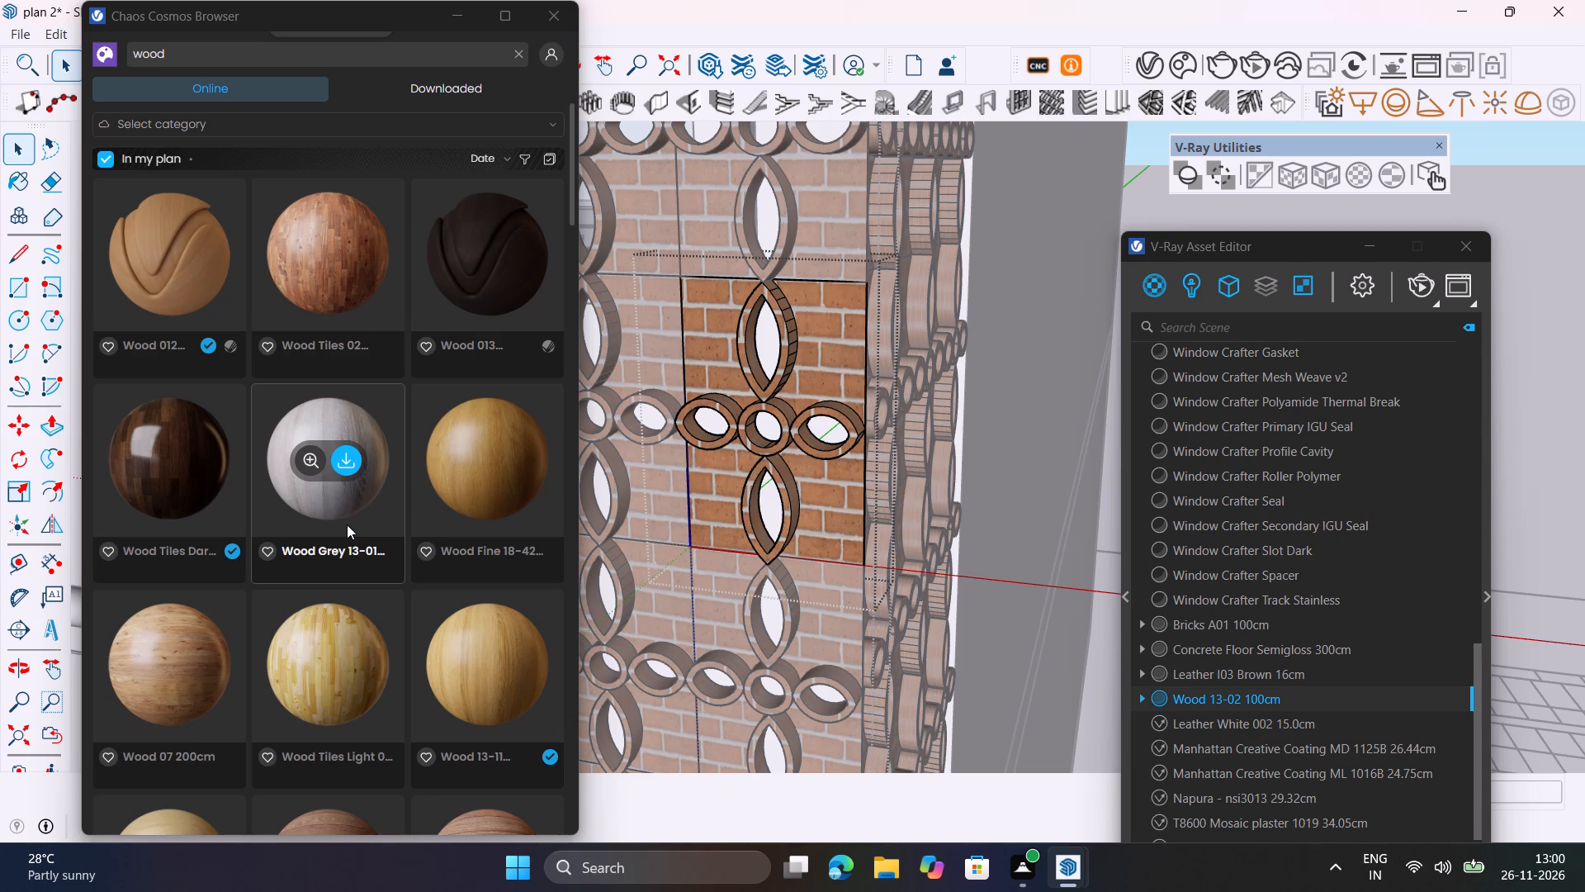
scroll(359, 429, up, 5)
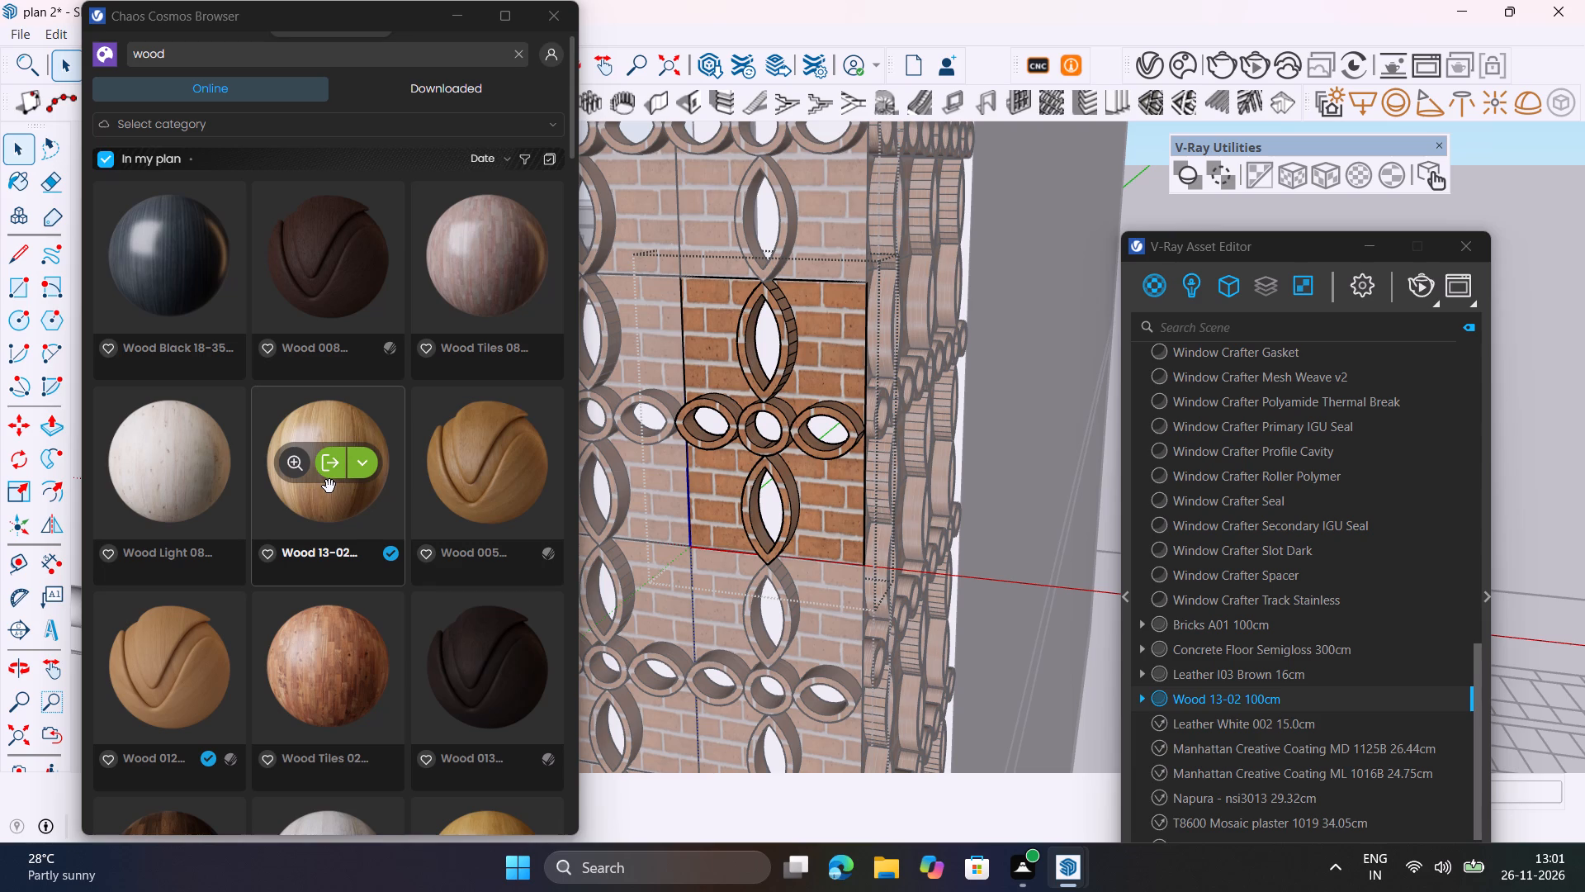
scroll(305, 407, down, 6)
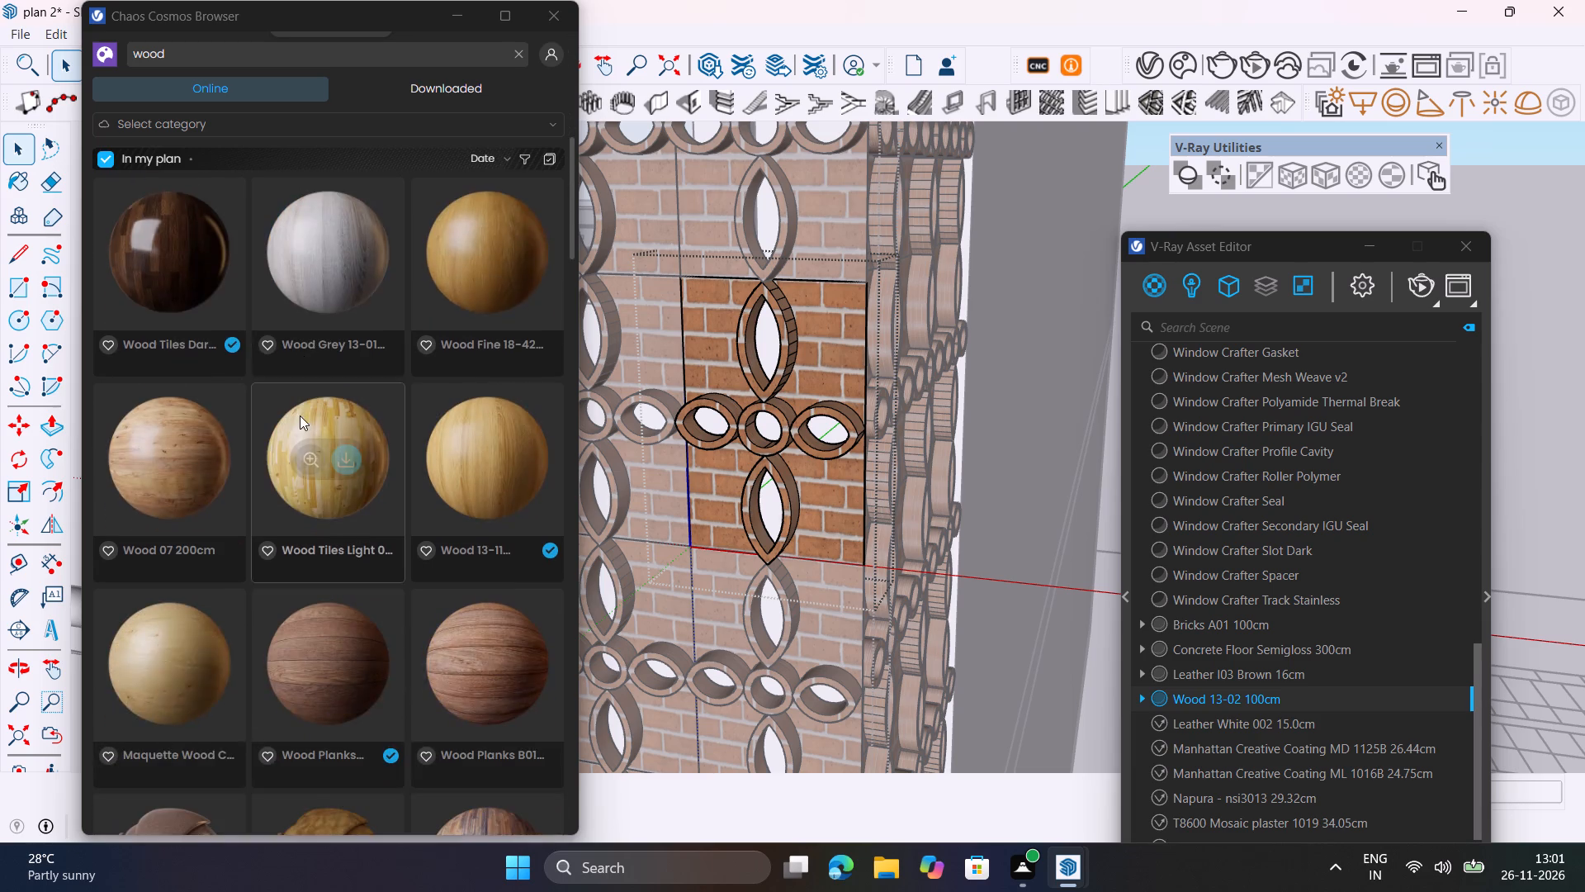
scroll(300, 415, down, 4)
scroll(300, 415, up, 11)
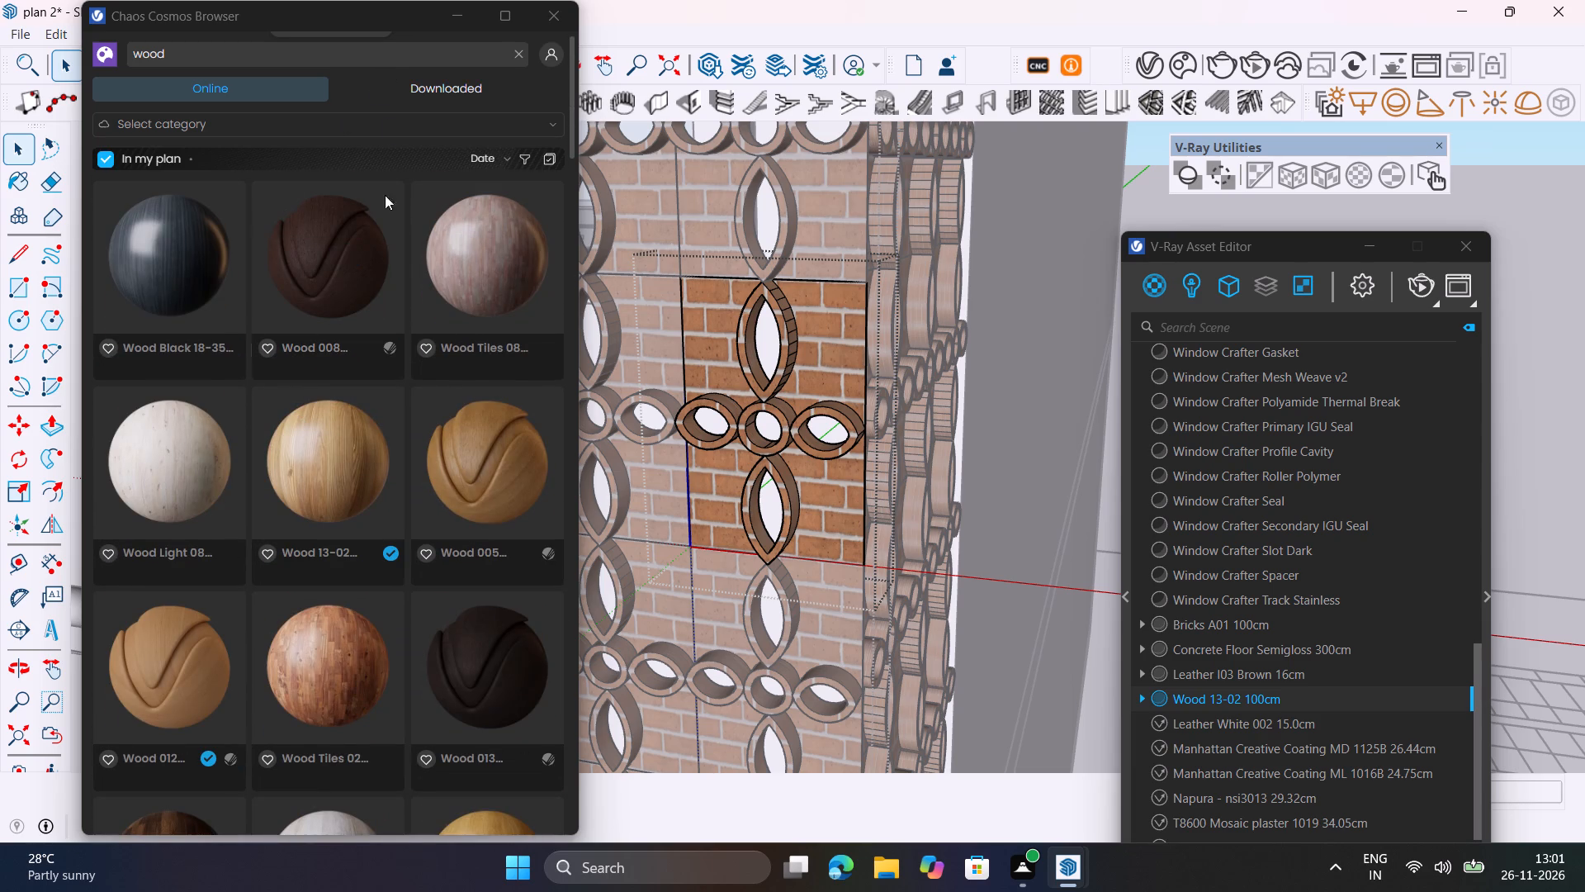
scroll(311, 400, down, 11)
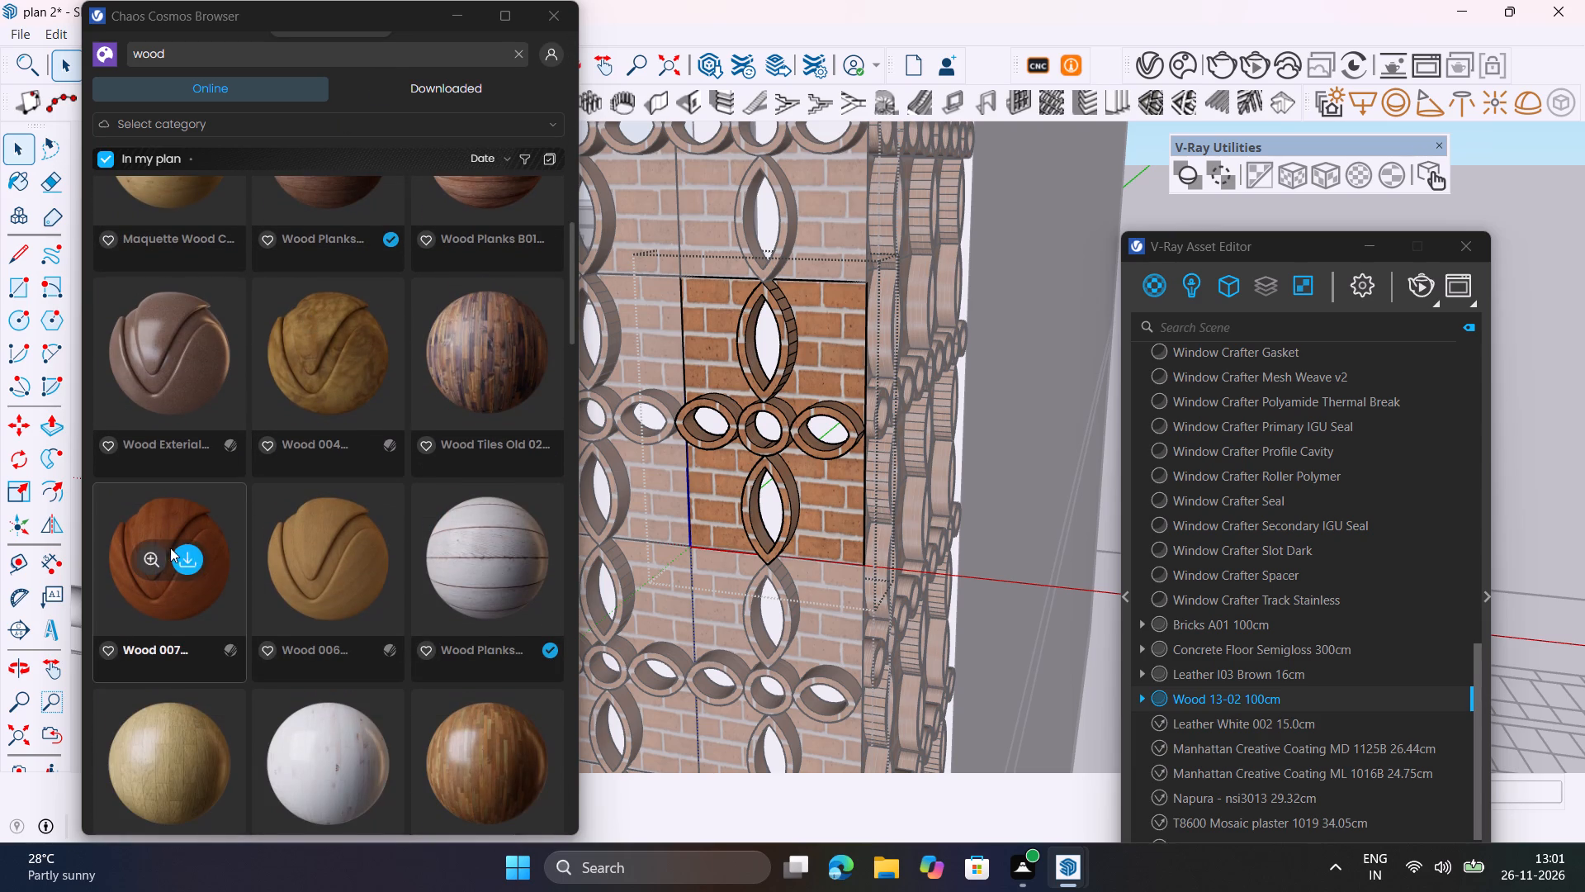
click(184, 558)
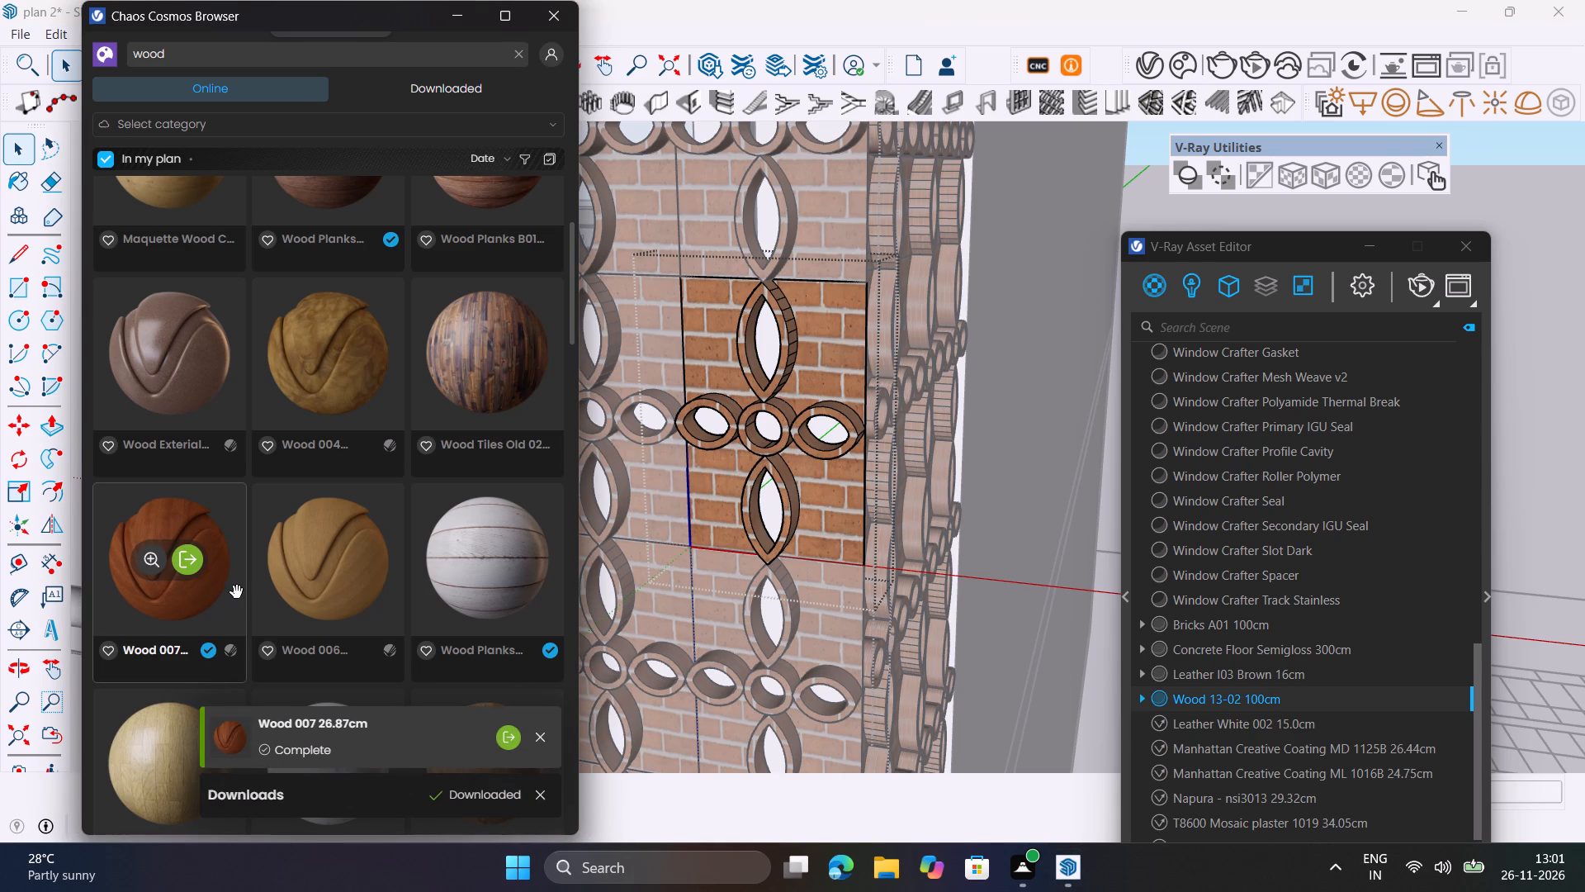
click(189, 566)
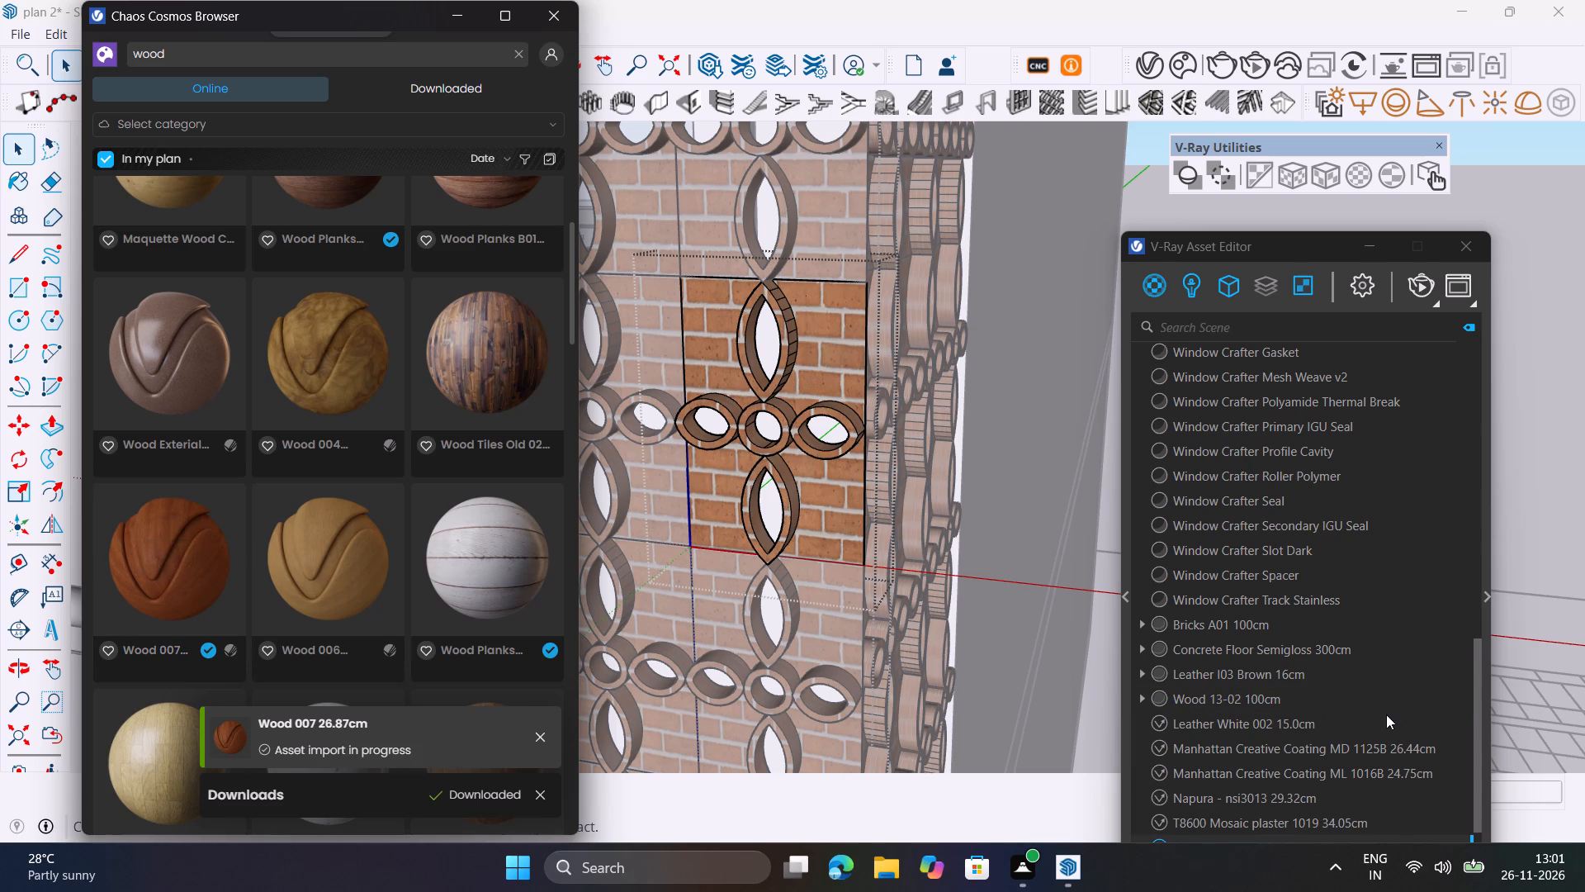
scroll(1386, 714, down, 1)
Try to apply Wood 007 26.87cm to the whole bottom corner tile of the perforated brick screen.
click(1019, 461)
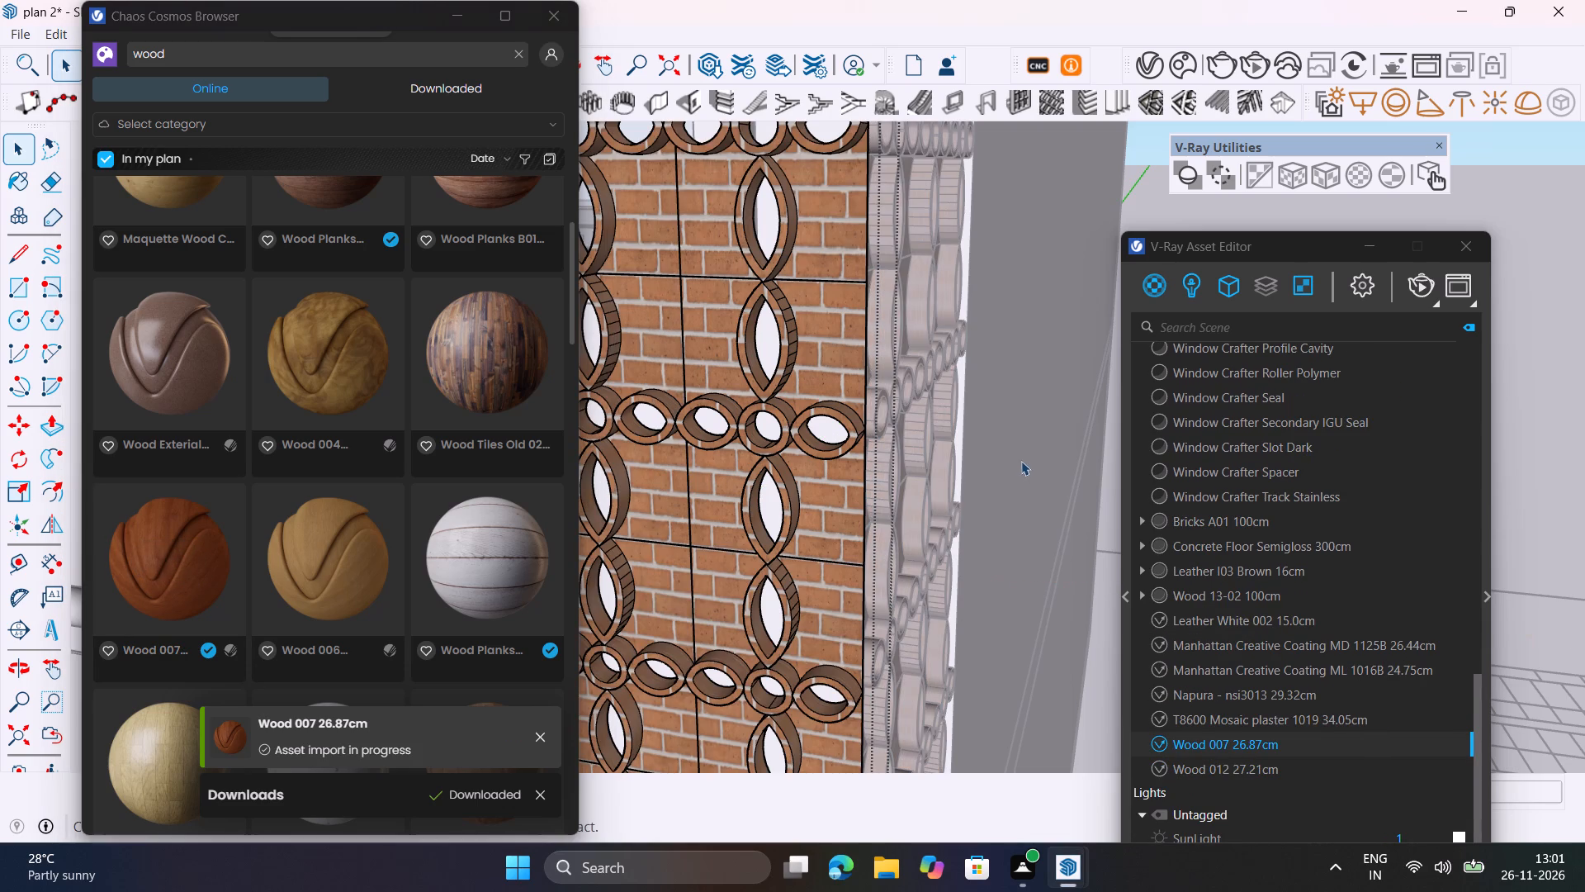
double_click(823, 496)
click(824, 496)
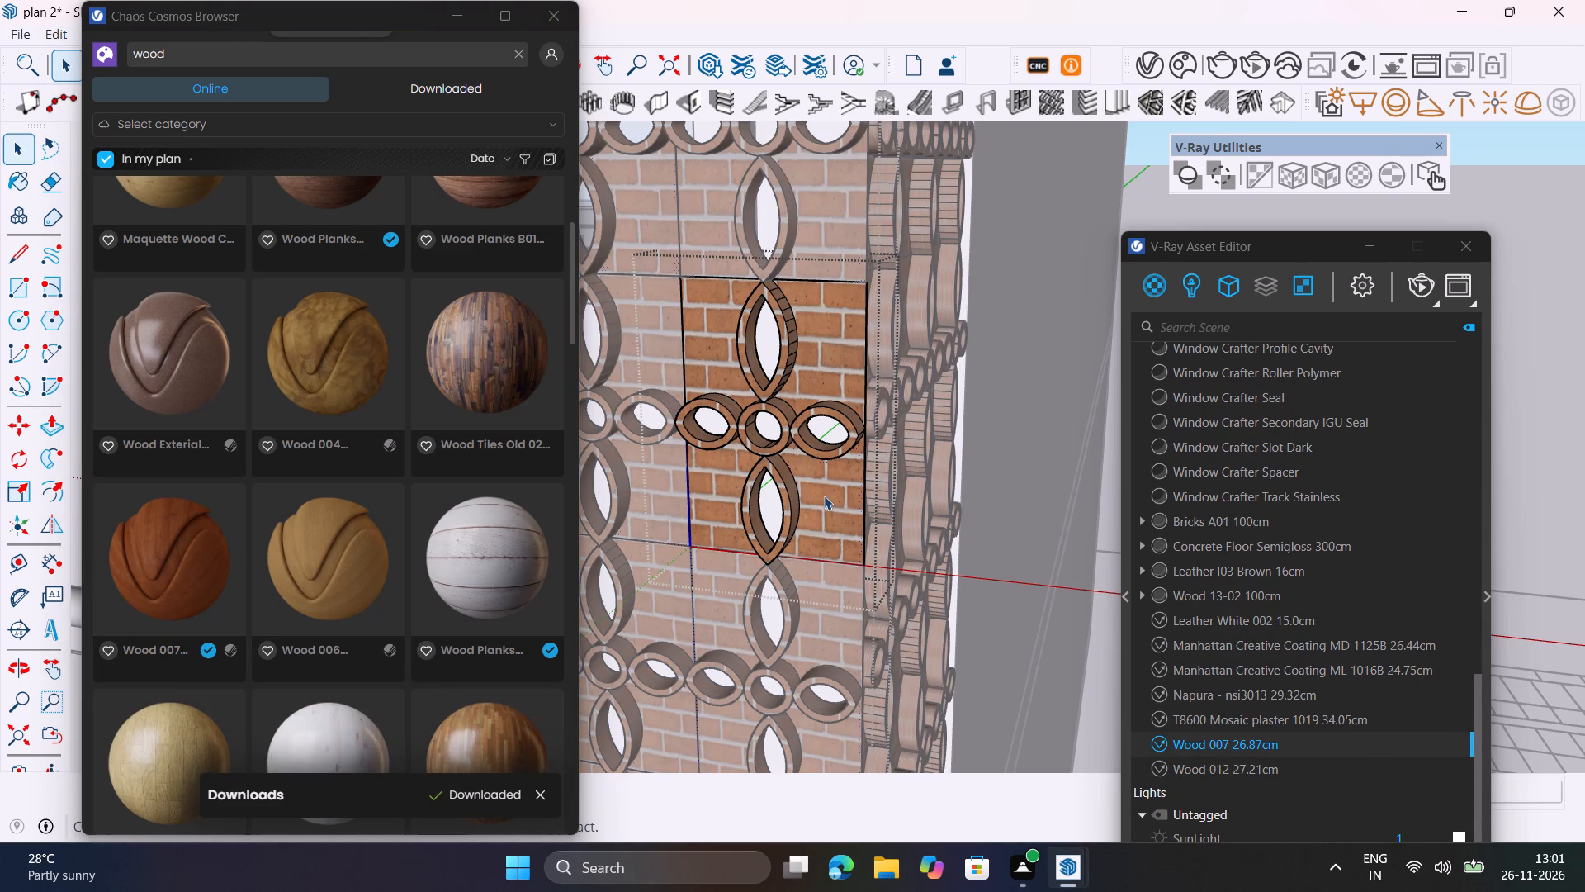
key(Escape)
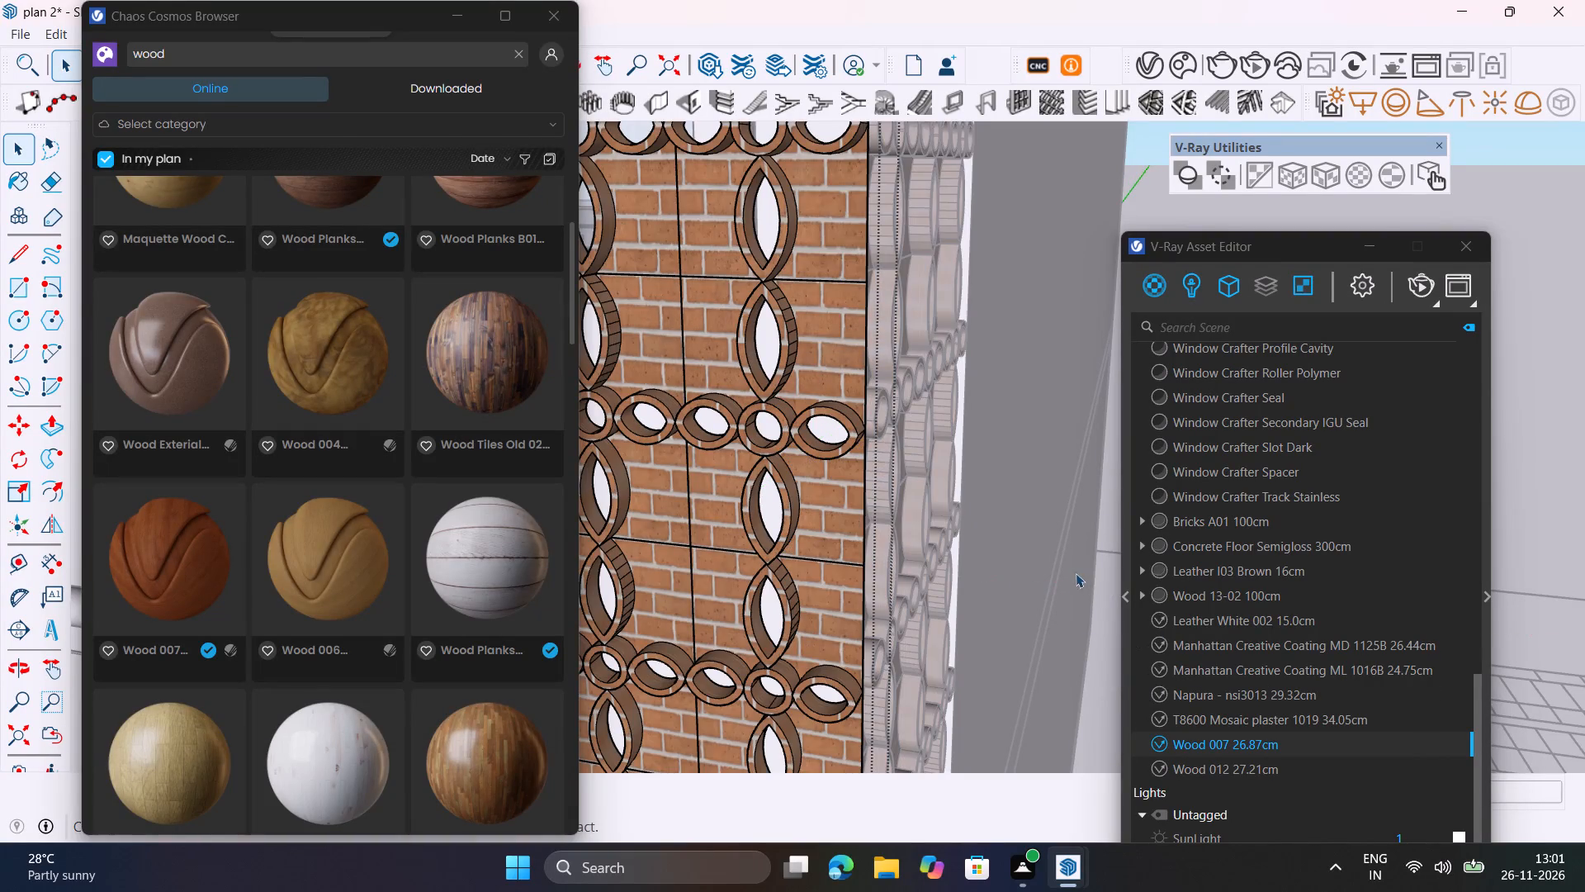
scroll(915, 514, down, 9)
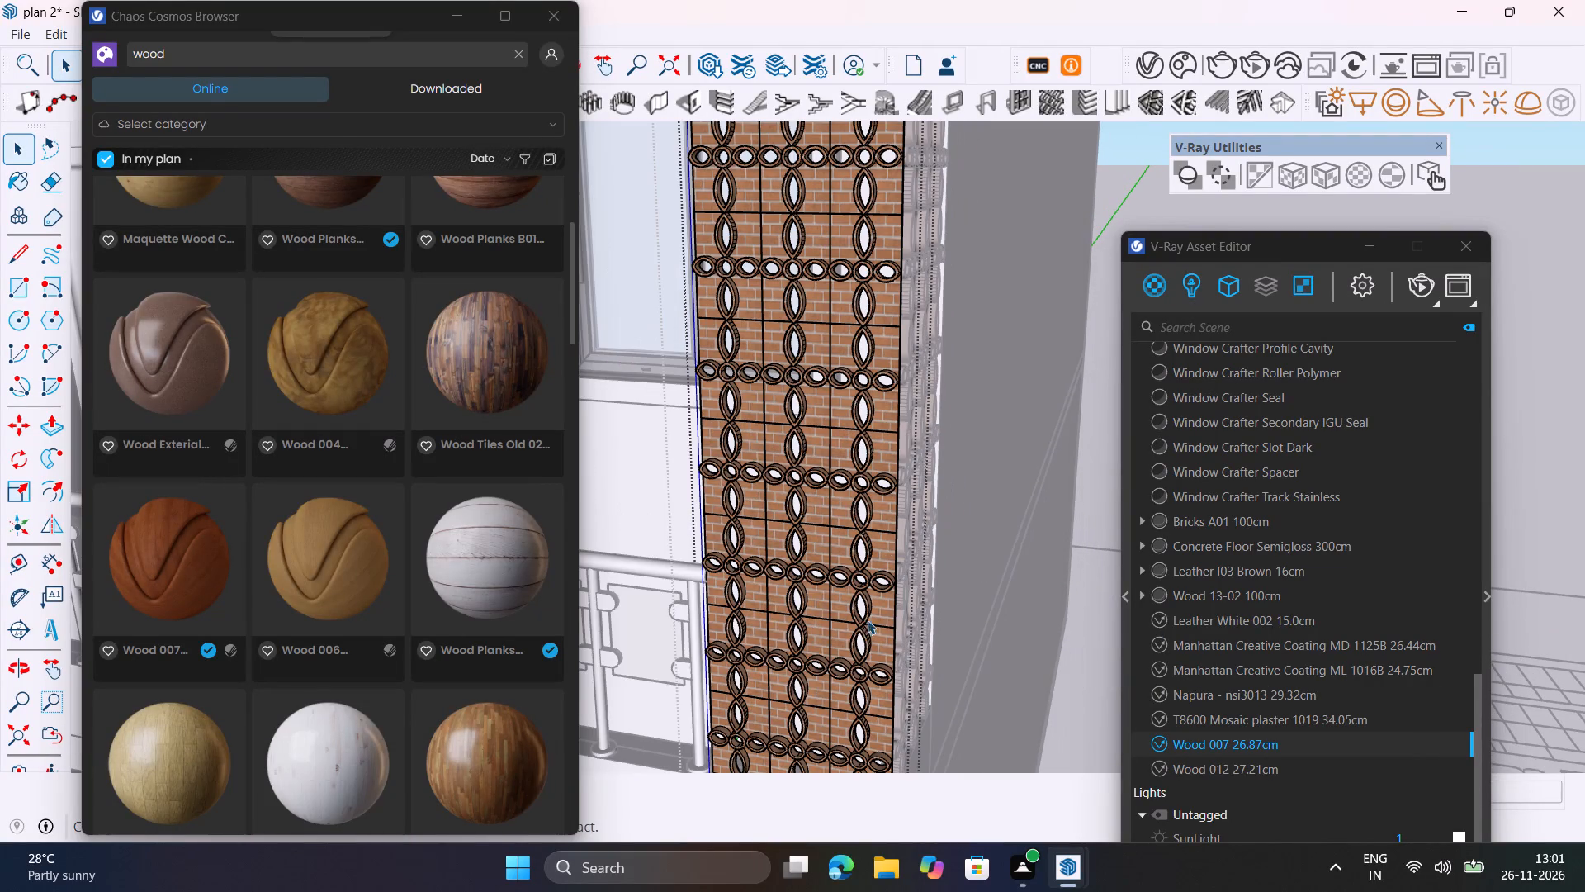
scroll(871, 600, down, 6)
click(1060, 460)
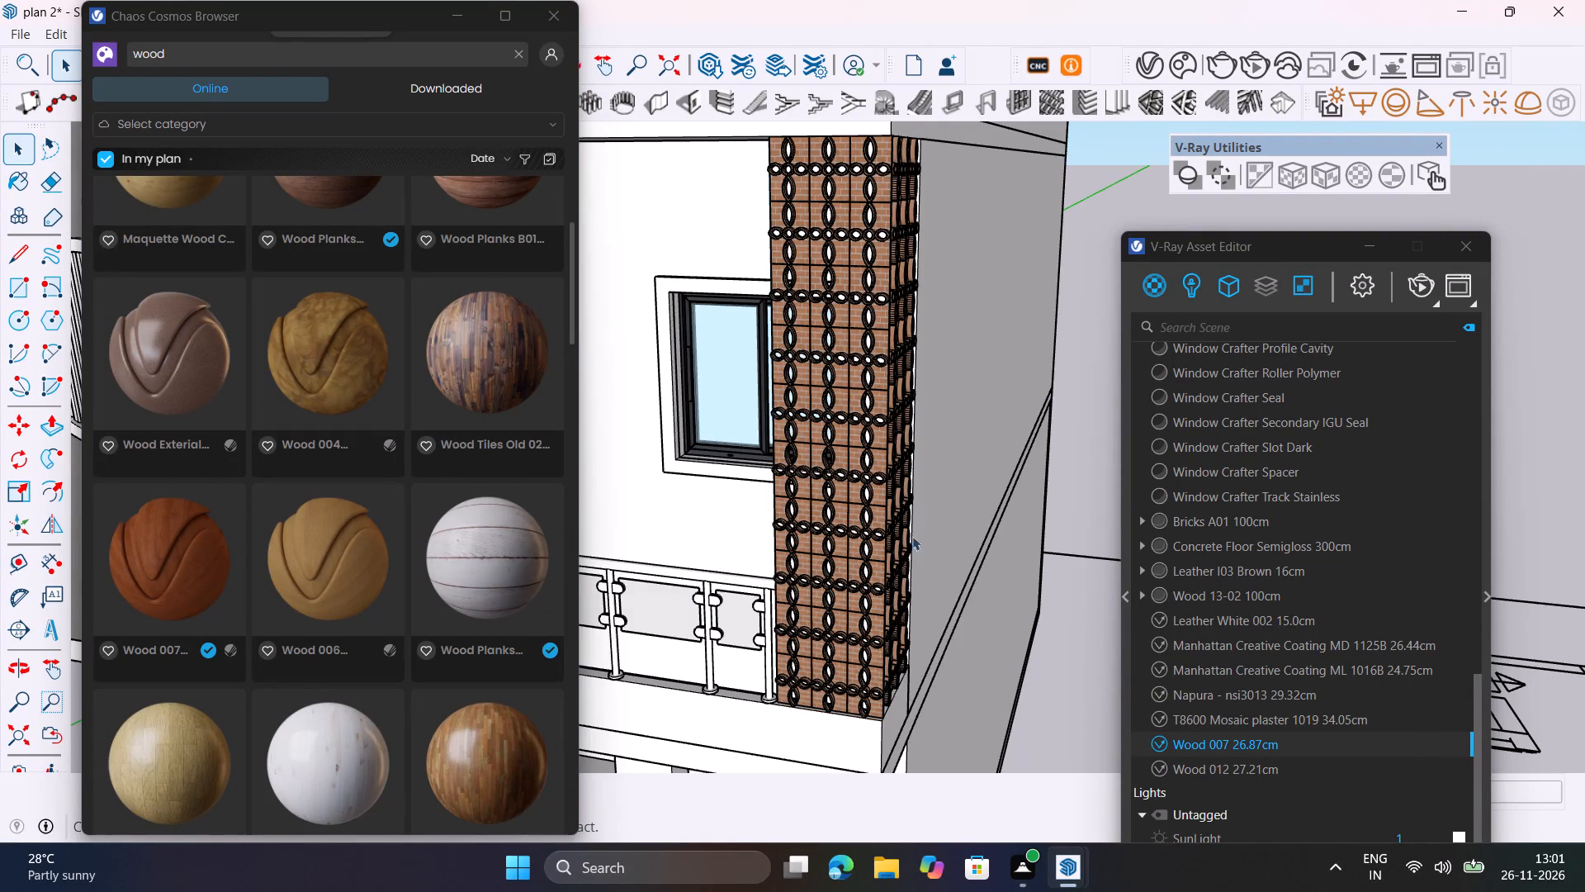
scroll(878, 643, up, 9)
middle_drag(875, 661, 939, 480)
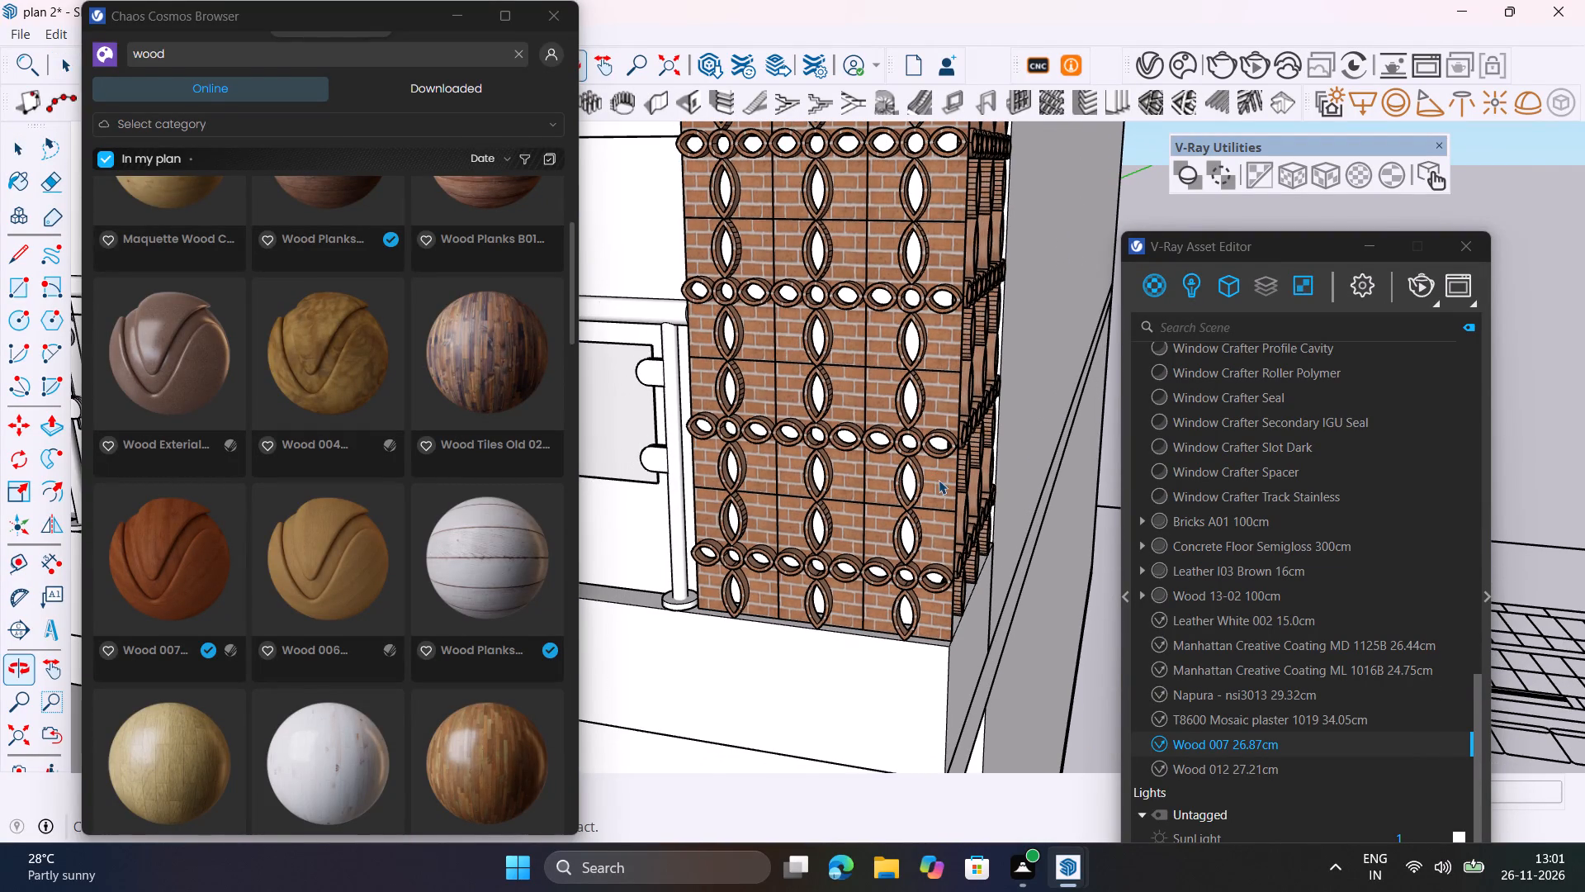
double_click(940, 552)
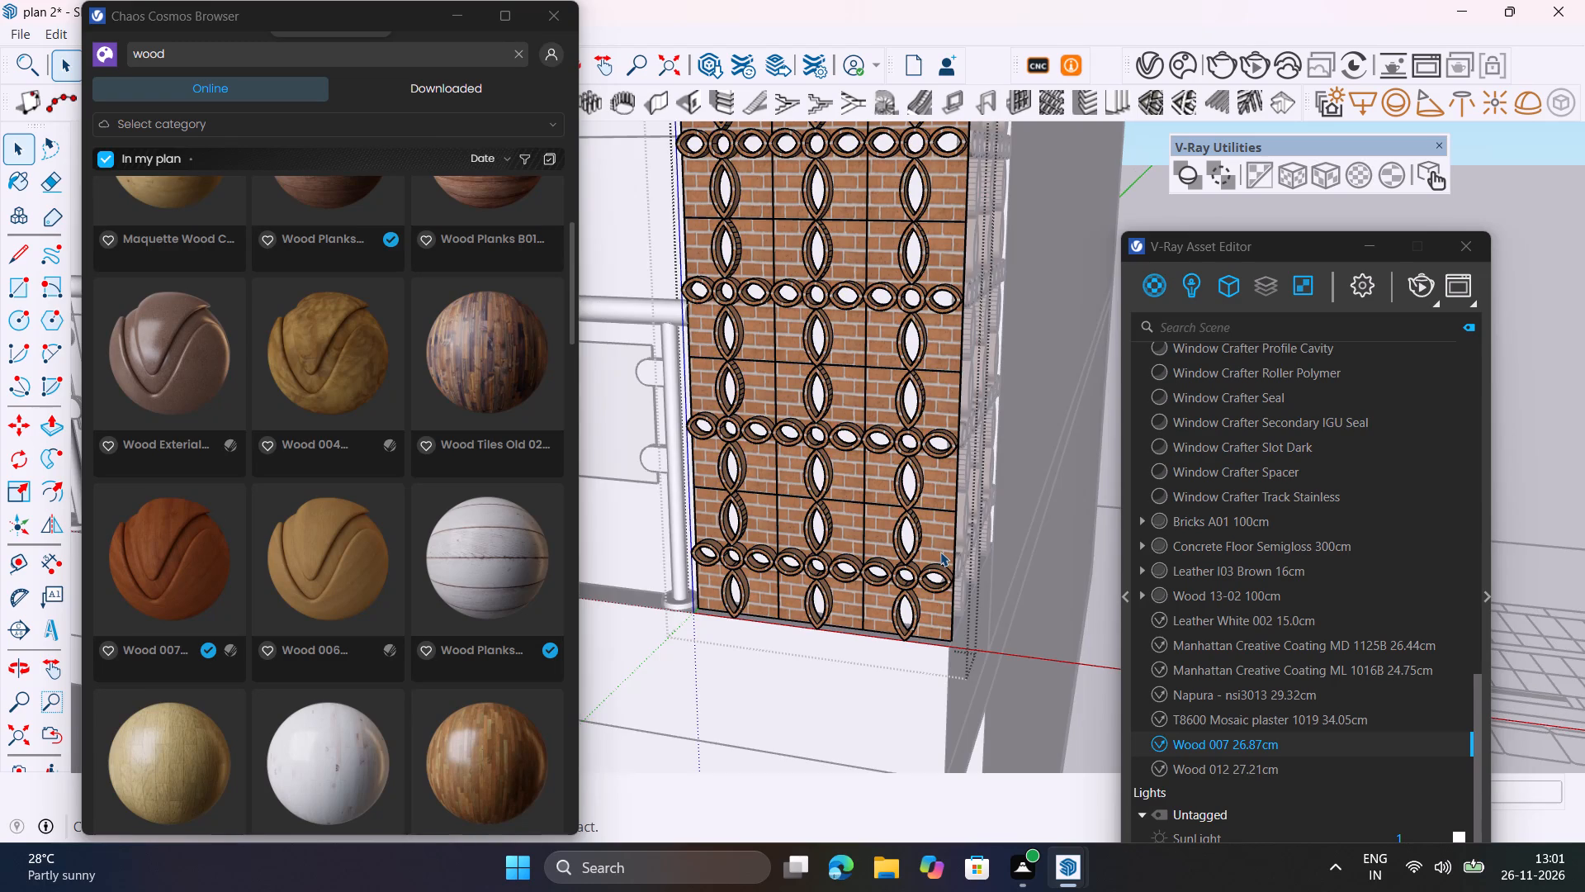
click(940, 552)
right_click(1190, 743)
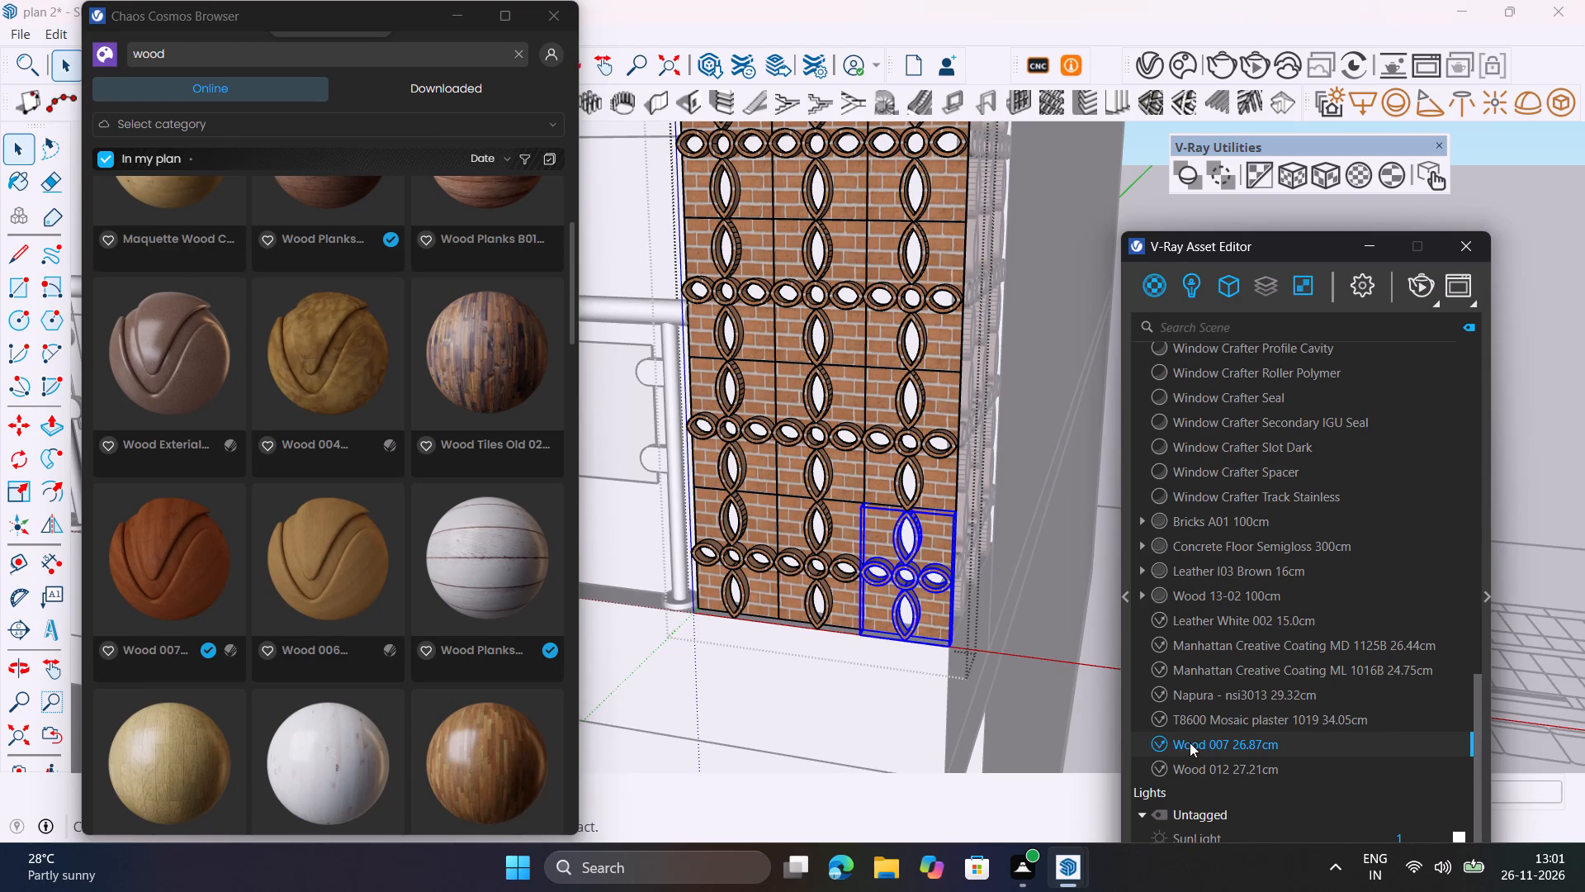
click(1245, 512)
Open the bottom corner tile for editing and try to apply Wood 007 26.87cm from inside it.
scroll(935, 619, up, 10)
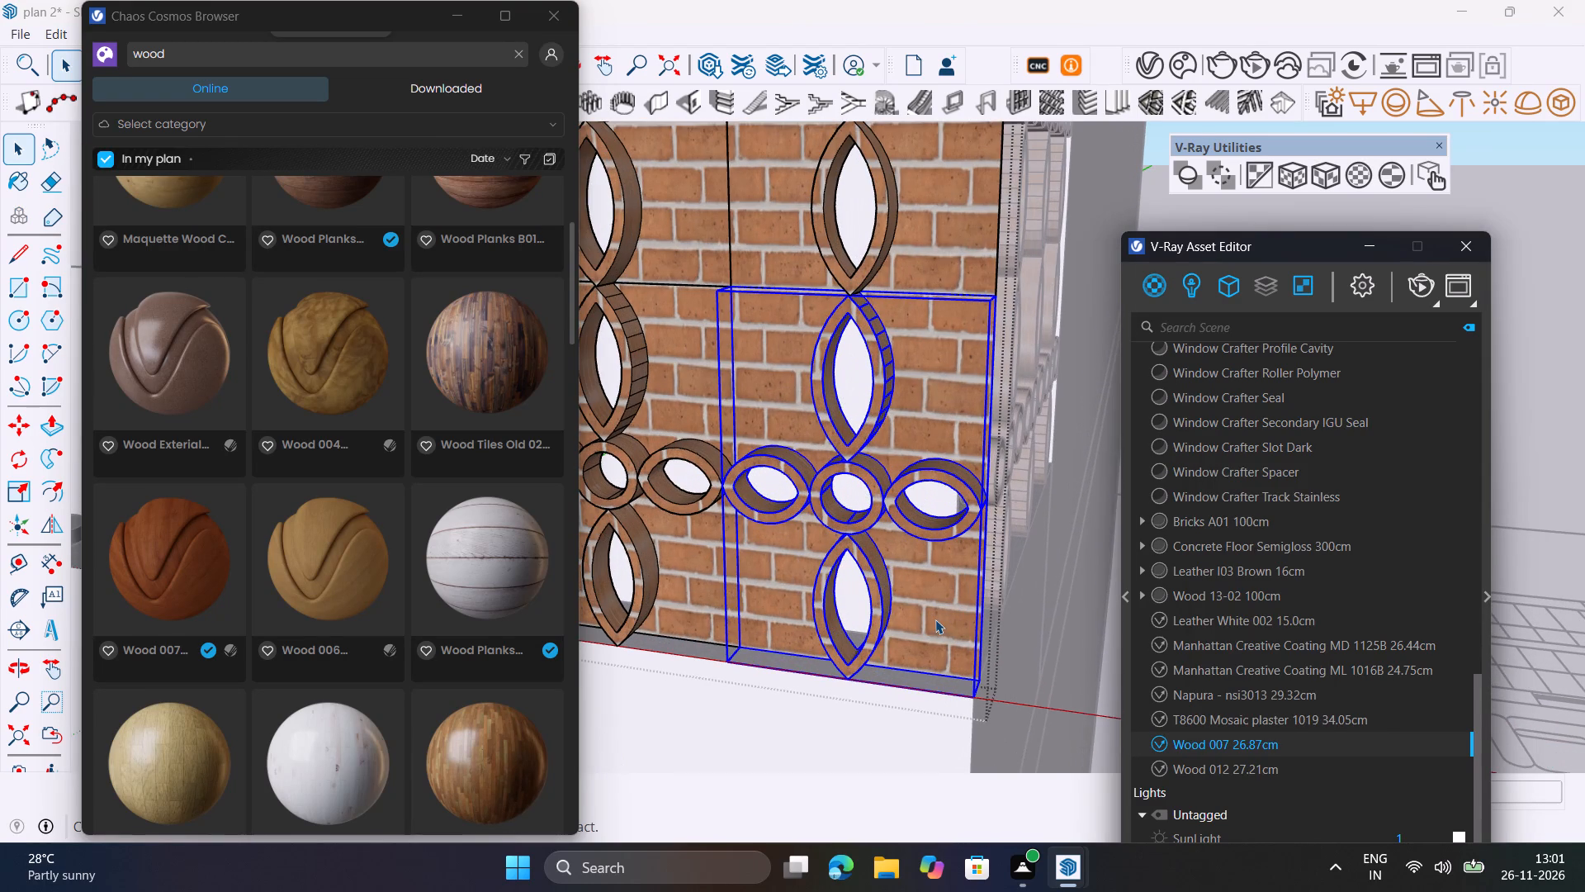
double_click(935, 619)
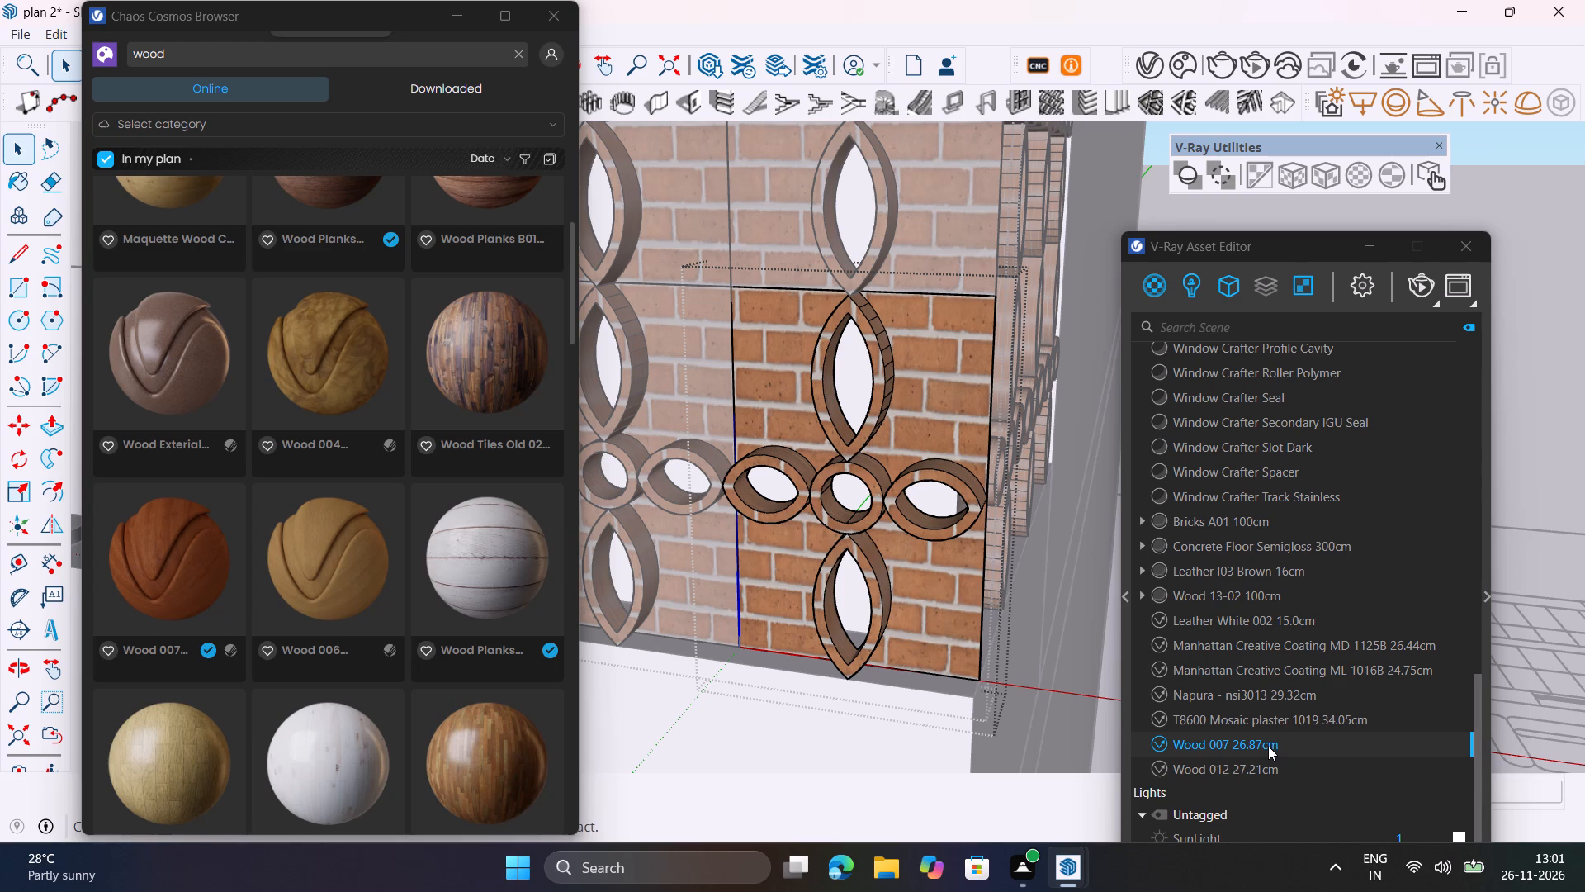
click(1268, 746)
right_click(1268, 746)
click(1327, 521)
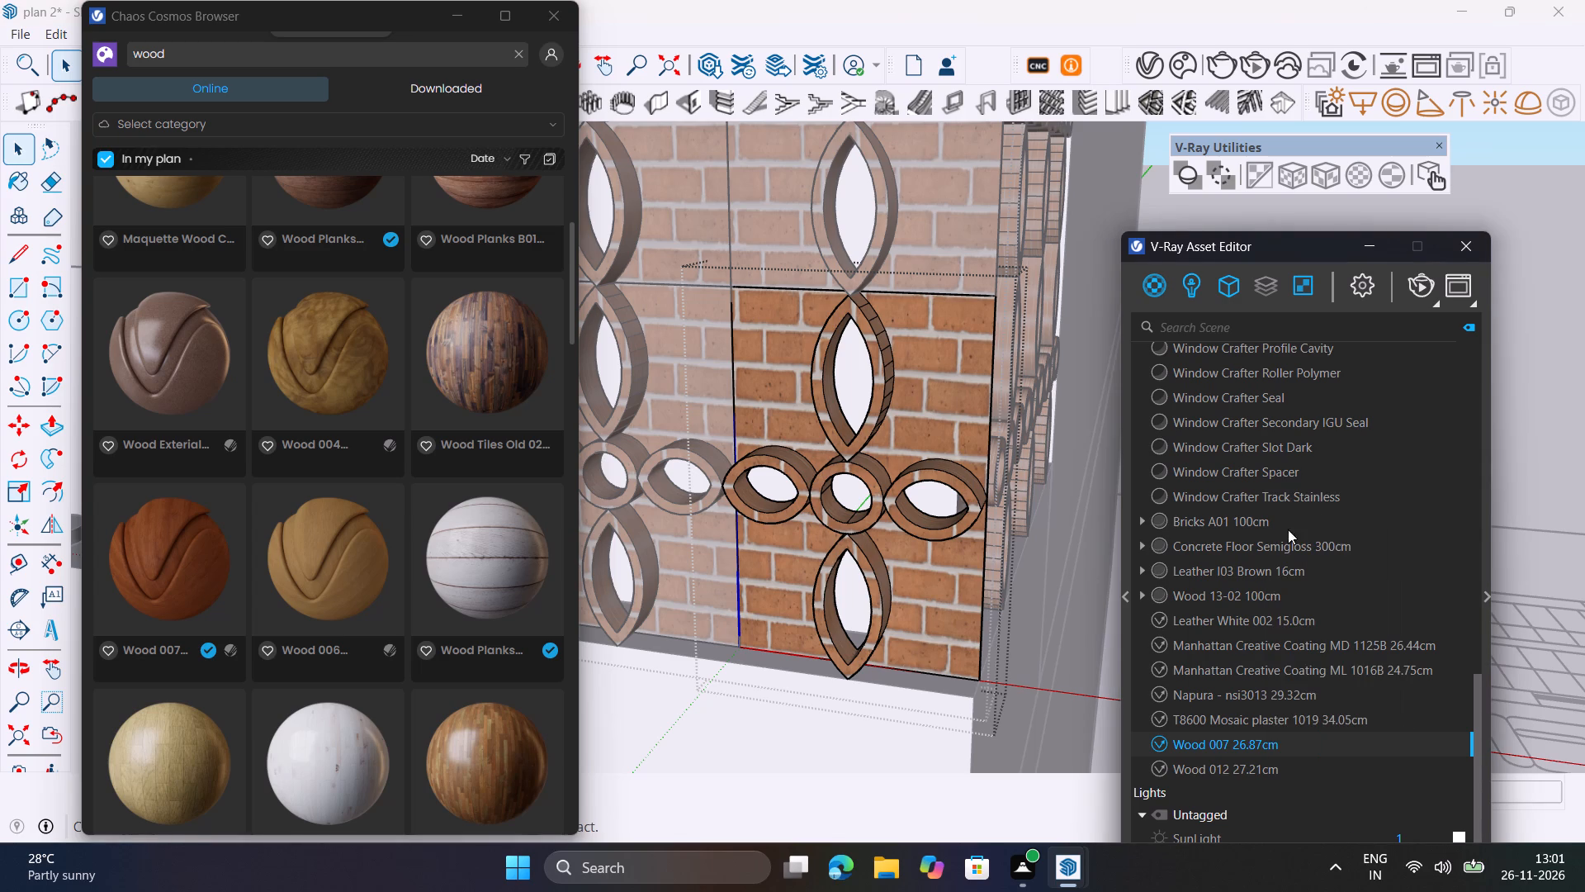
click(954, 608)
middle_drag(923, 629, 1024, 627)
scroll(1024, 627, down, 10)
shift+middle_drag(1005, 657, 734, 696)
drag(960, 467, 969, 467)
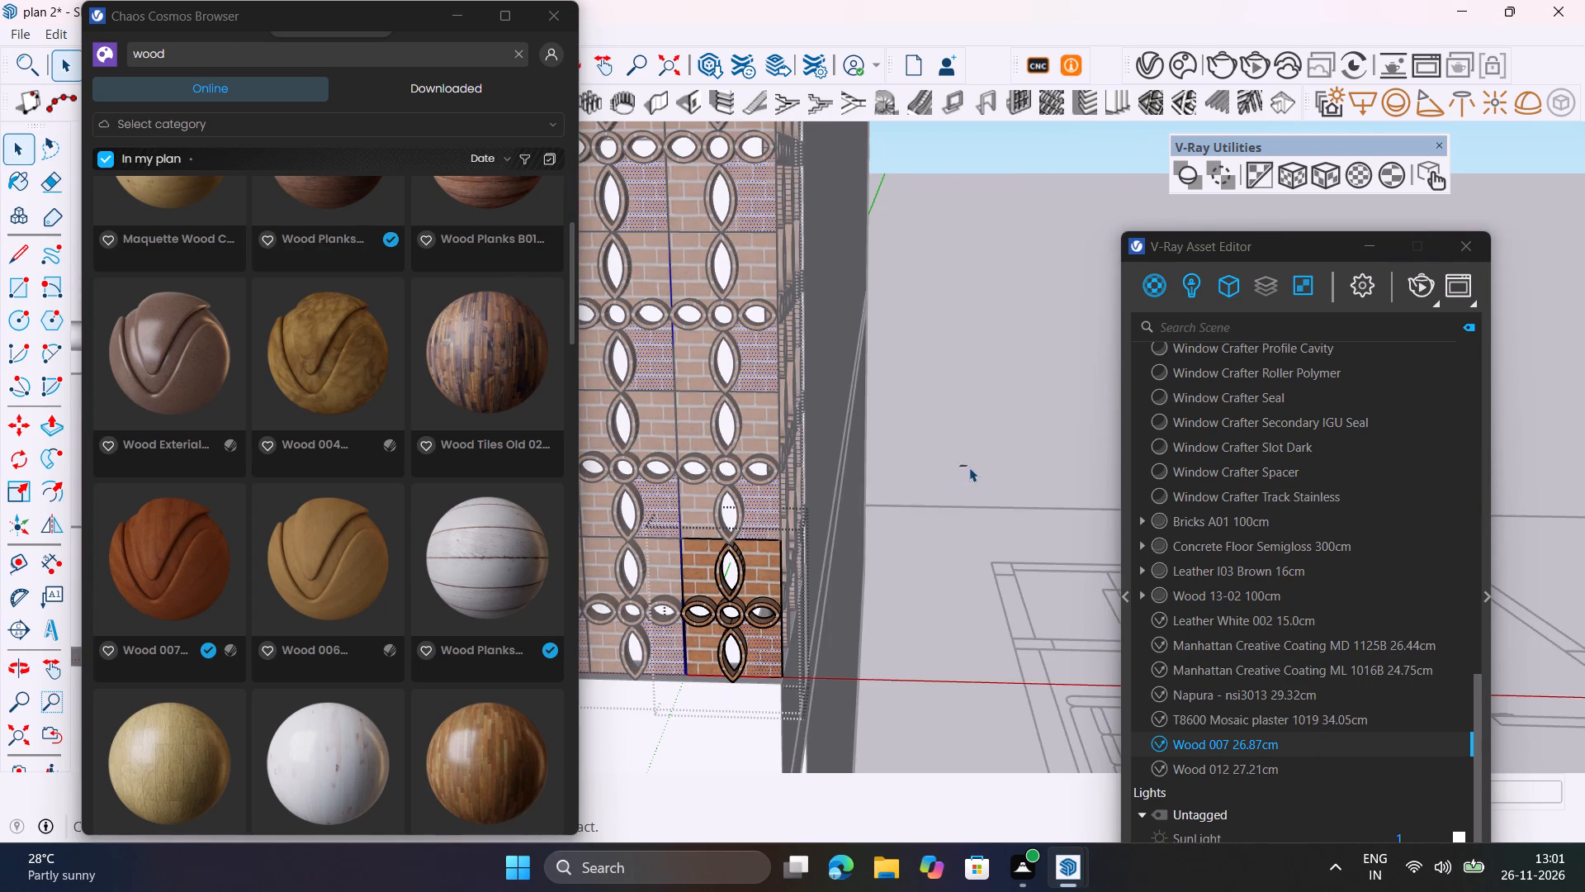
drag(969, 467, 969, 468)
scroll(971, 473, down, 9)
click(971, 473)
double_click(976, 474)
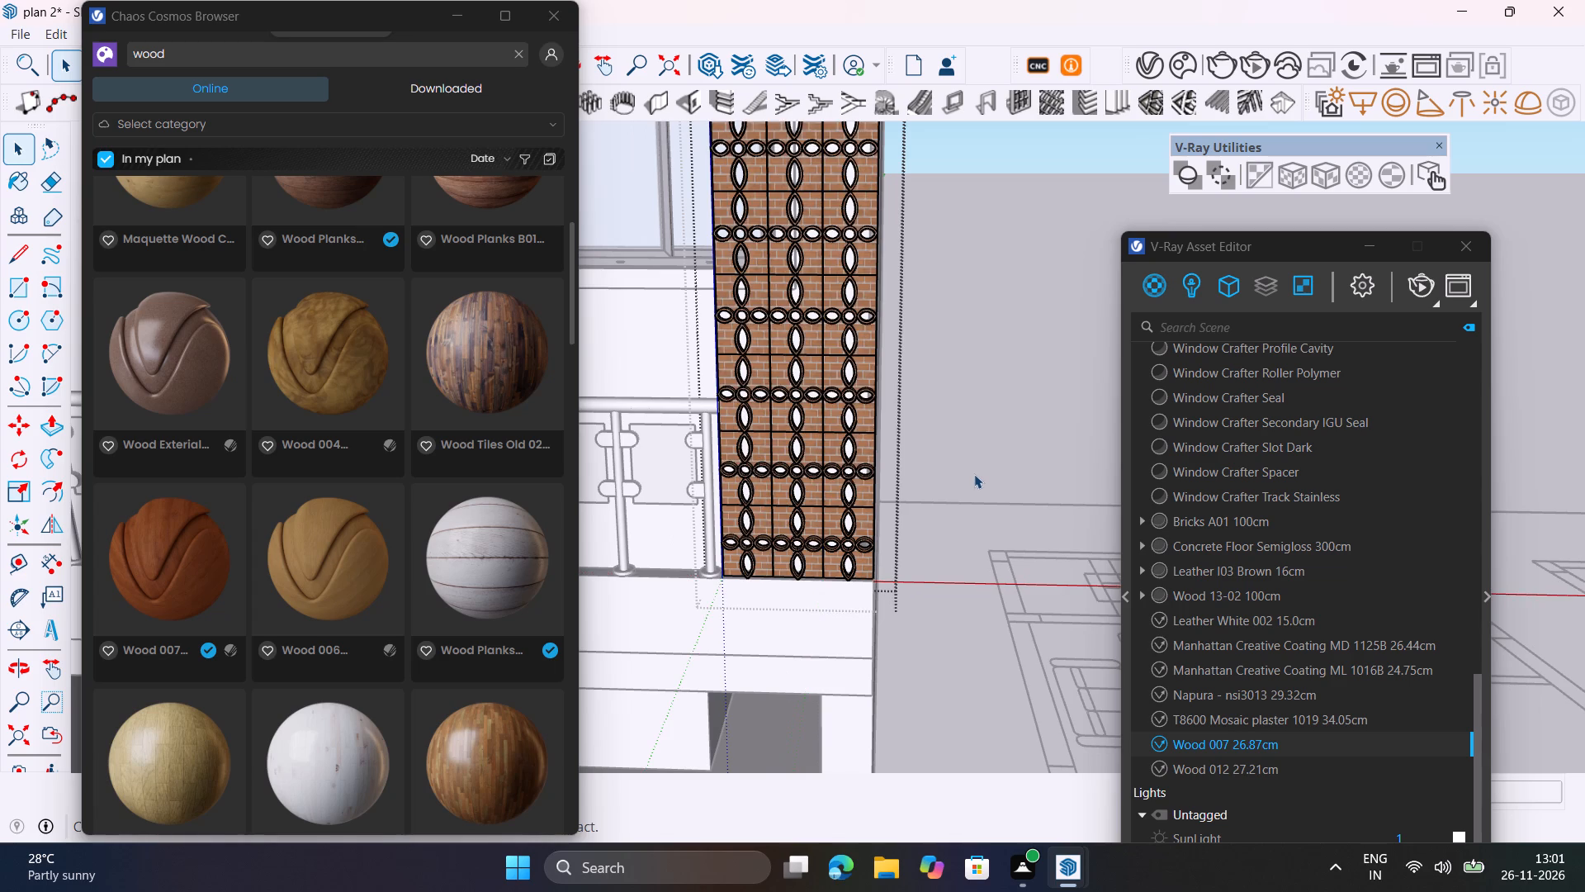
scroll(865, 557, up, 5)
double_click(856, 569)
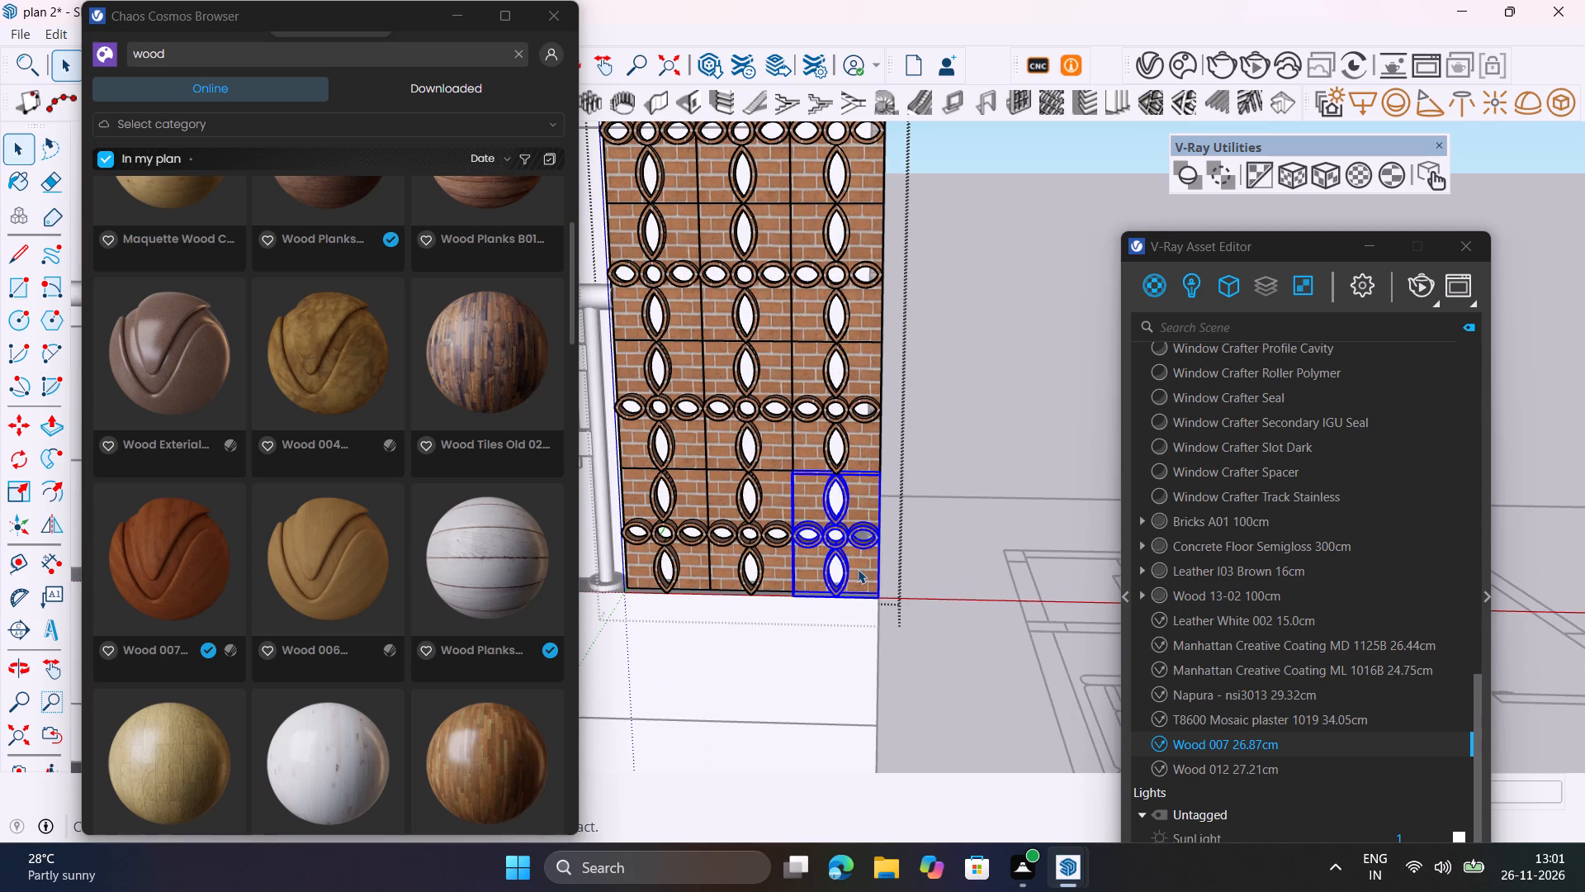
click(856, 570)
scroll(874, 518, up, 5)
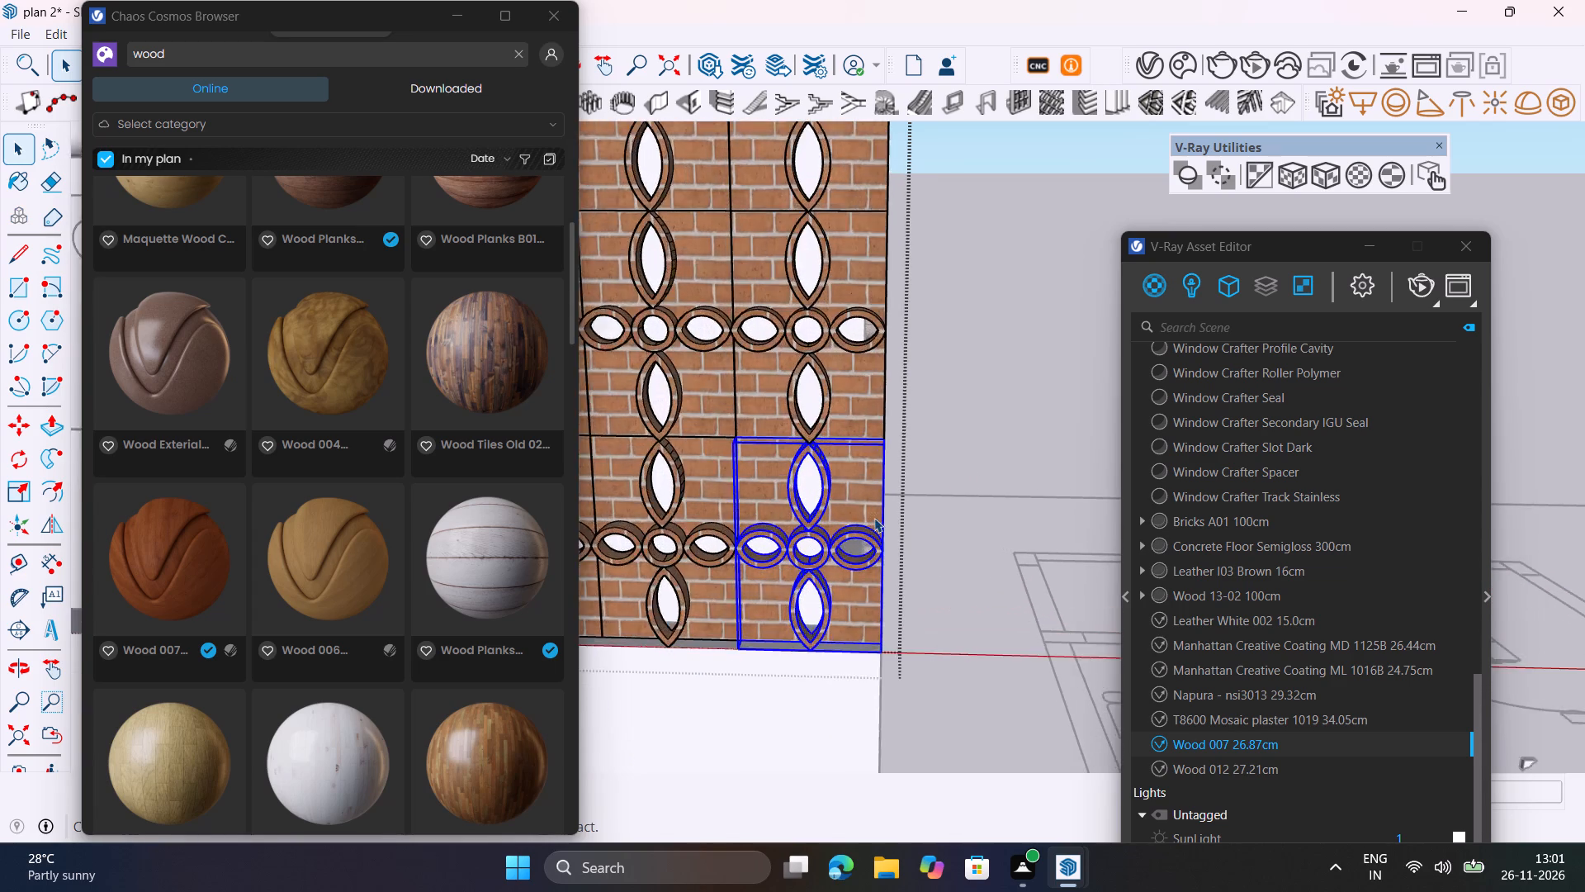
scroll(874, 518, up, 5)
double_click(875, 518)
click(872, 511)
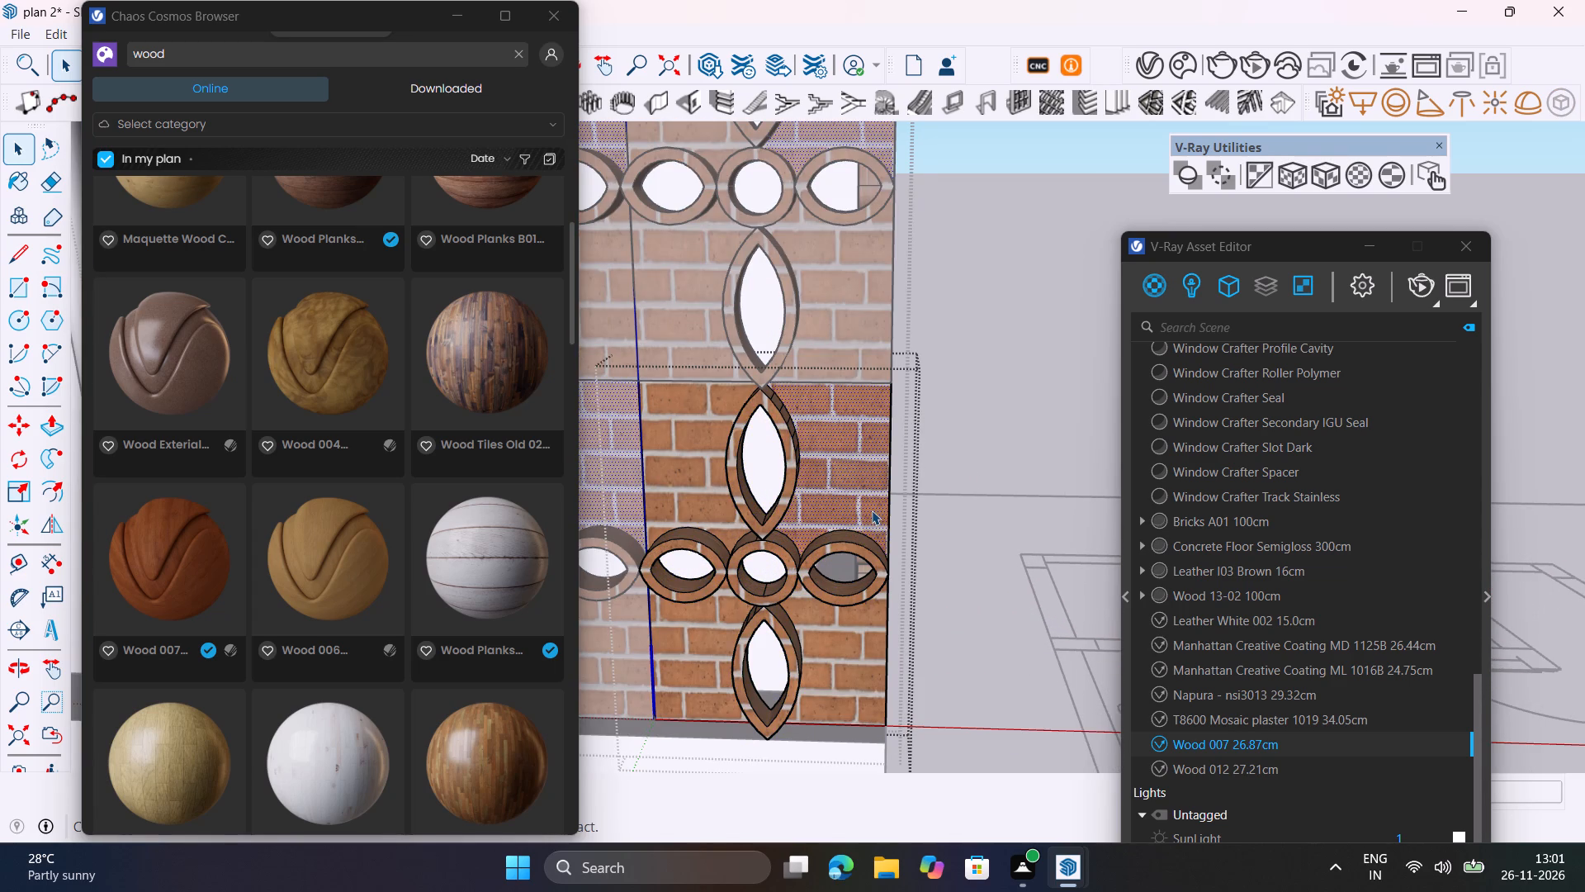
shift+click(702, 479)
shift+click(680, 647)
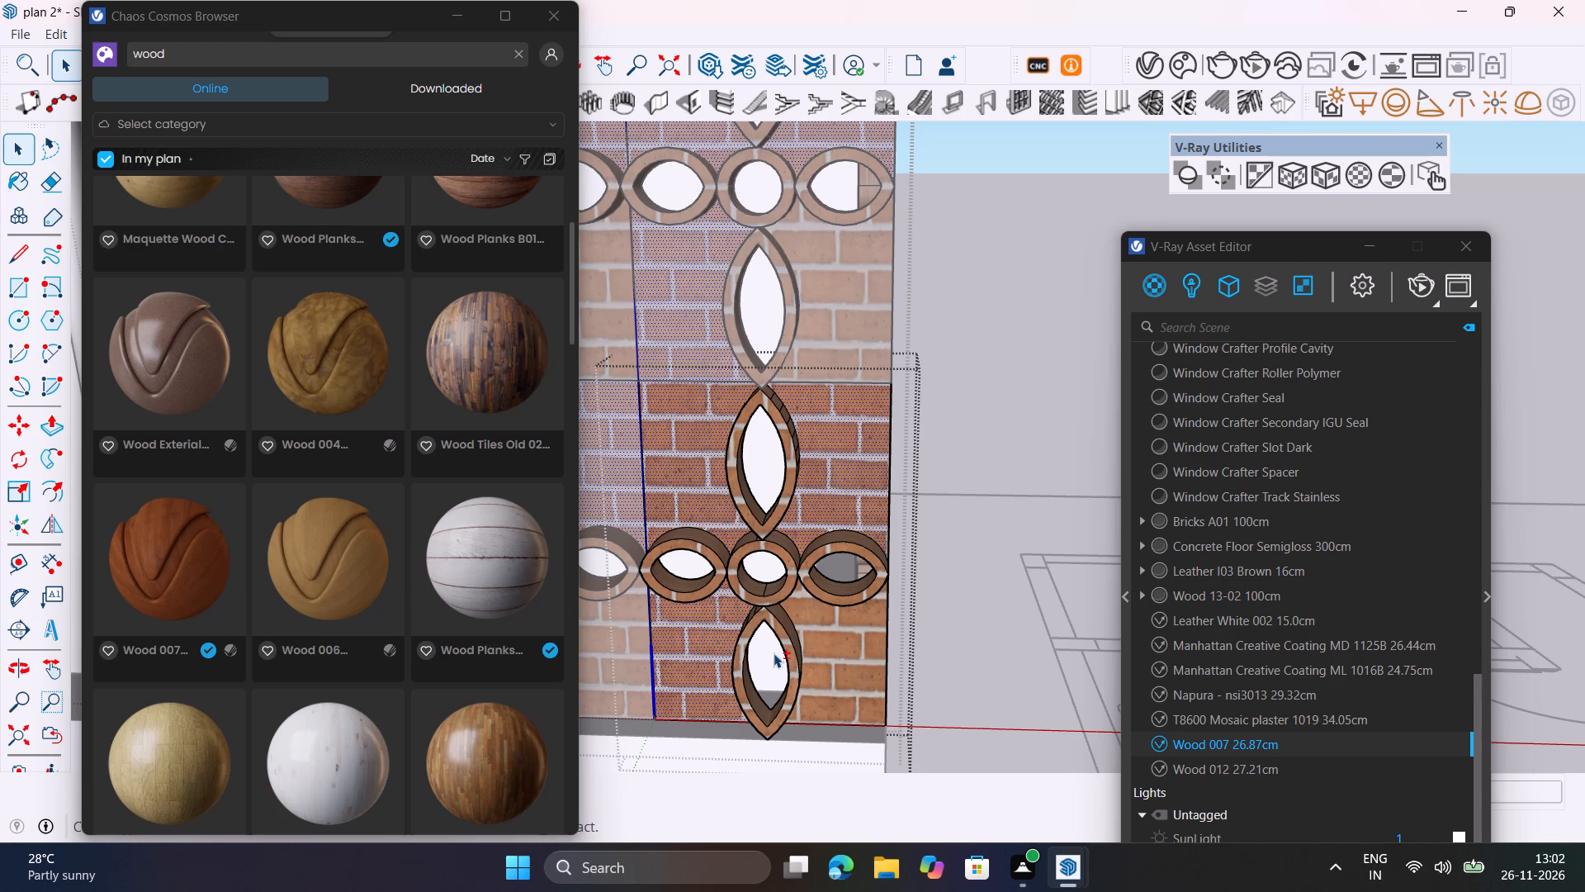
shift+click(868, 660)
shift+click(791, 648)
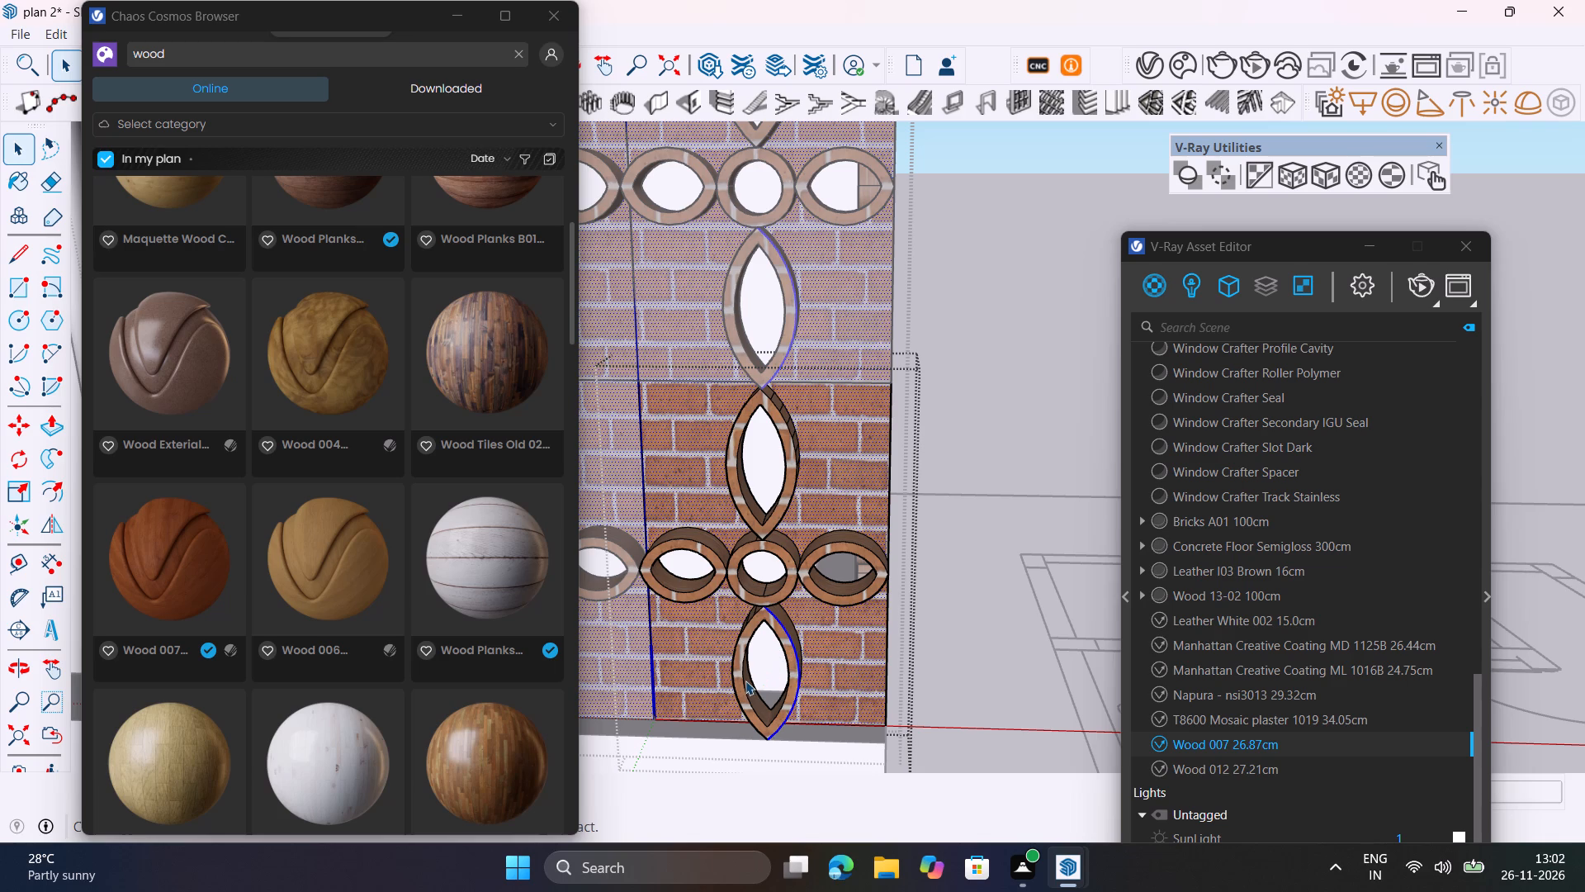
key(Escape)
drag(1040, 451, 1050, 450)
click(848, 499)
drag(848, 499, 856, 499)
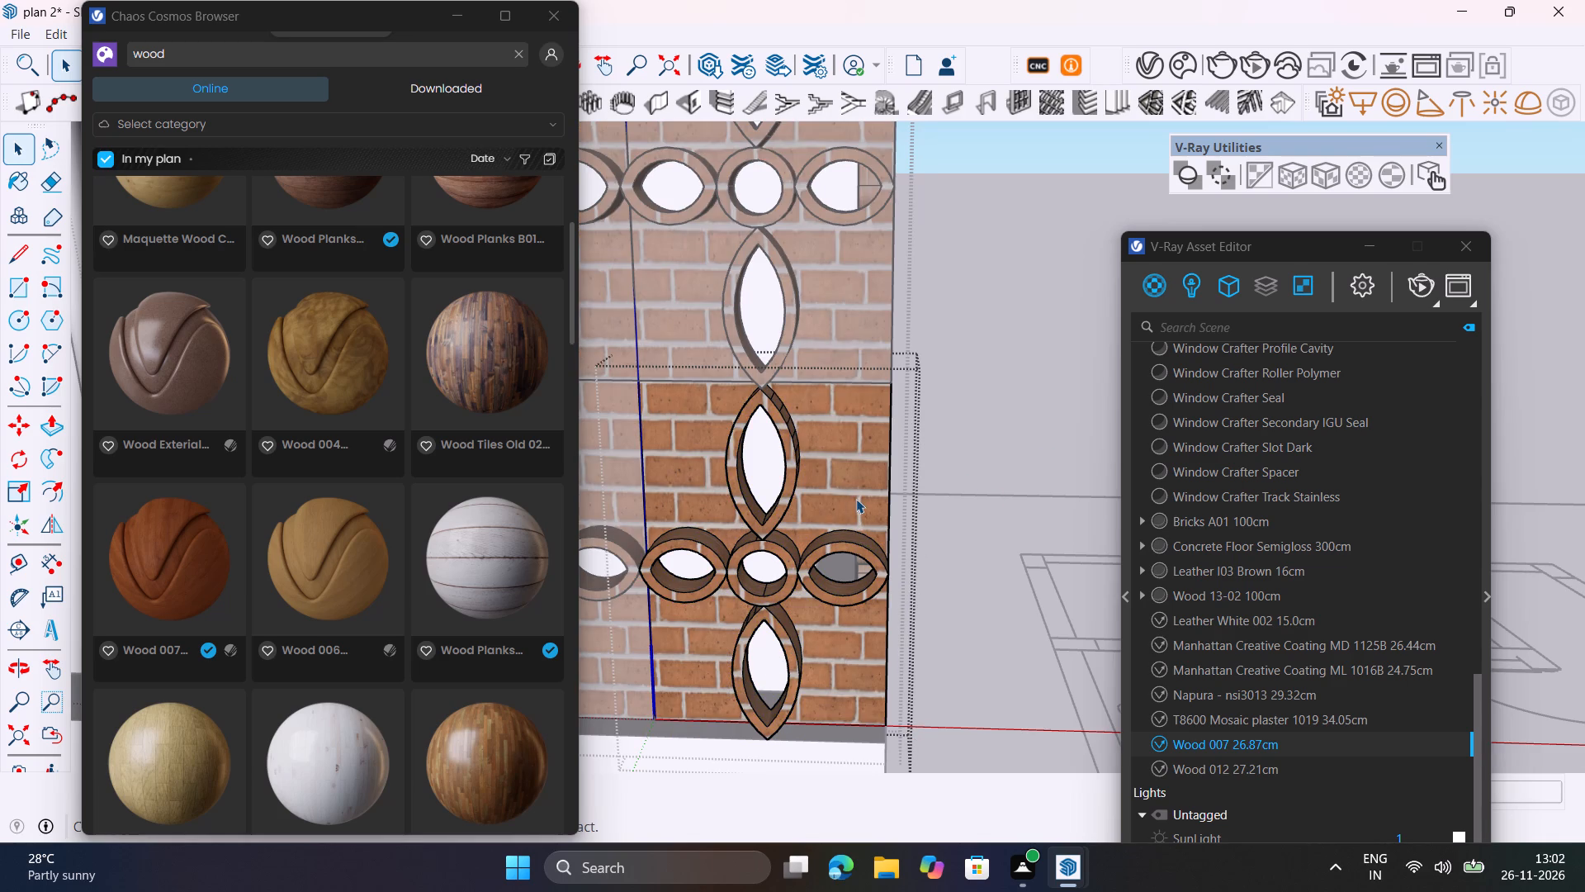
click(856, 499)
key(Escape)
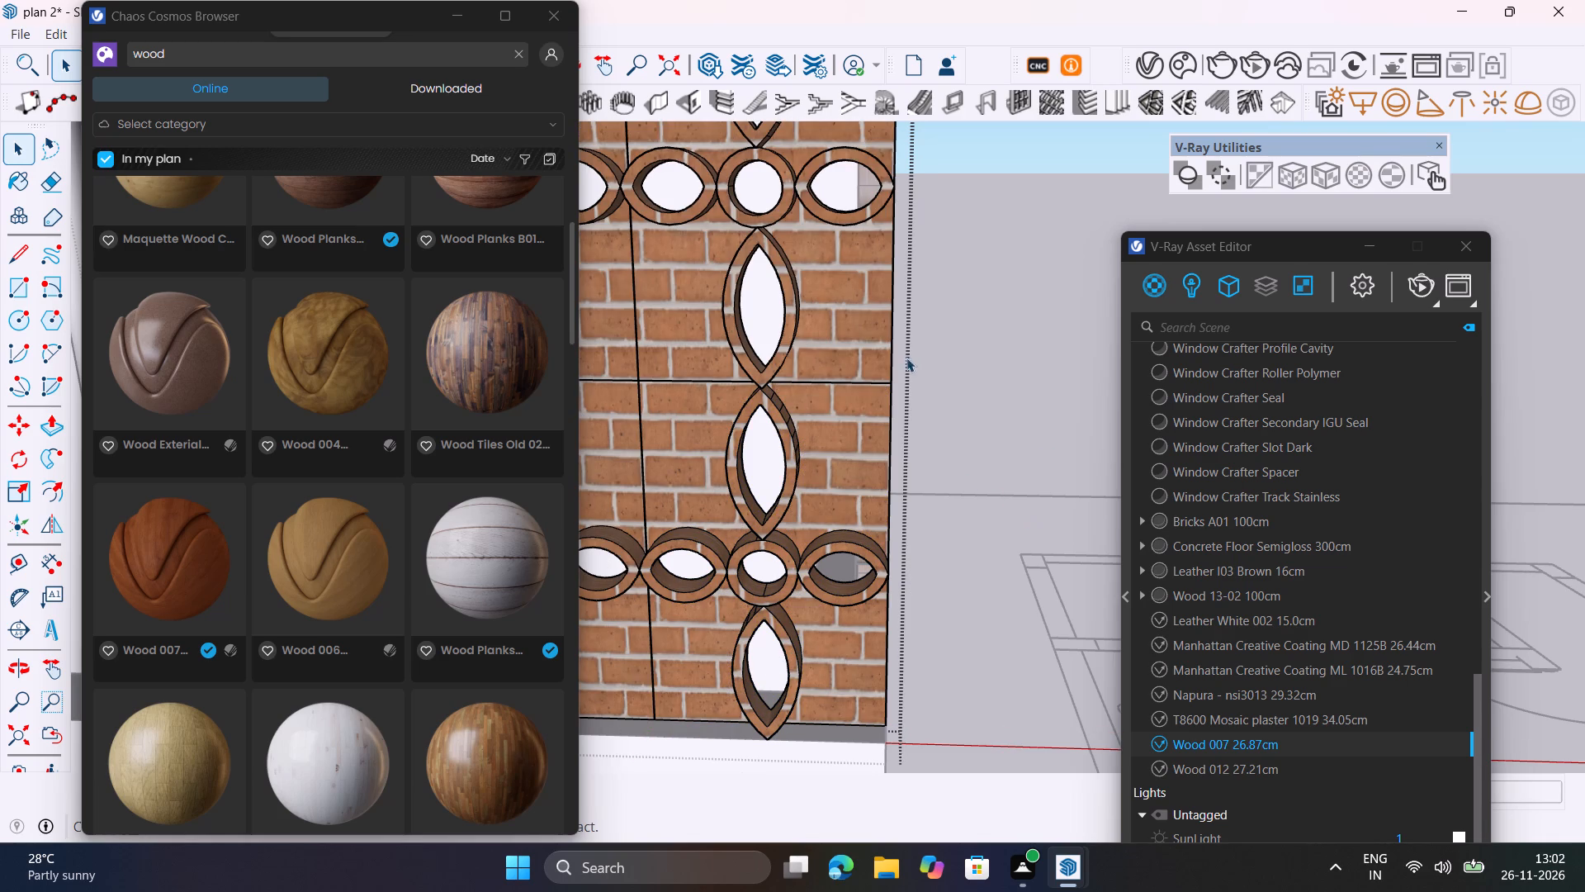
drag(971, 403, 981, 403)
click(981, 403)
Open the bottom corner tile and apply Wood 007 26.87cm to its front brick face beside the upper petal on the outer-edge side.
triple_click(850, 503)
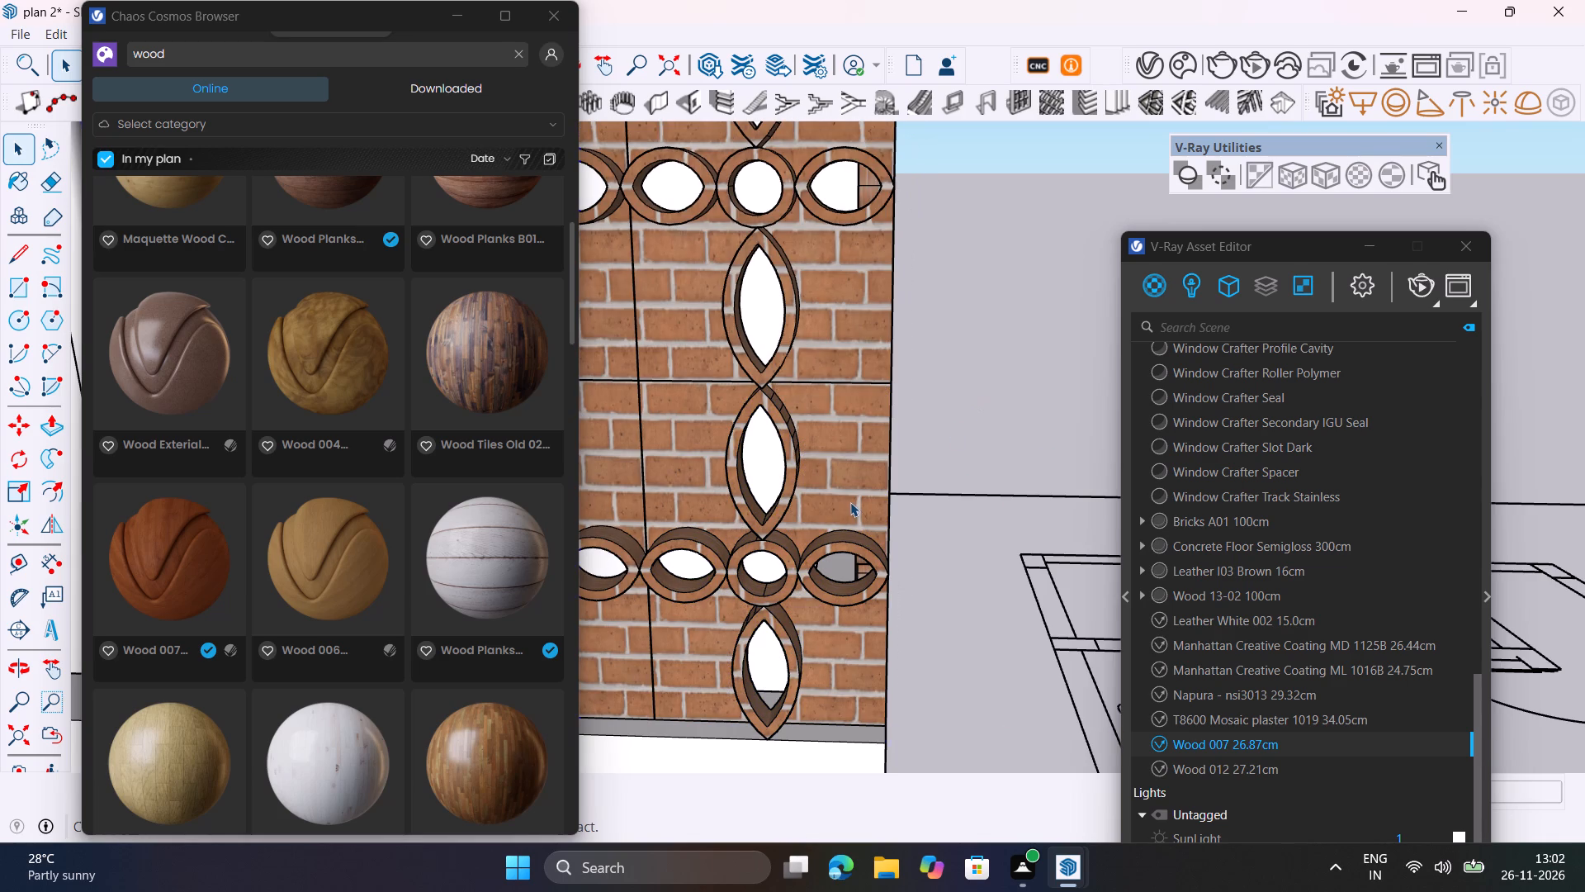
click(852, 502)
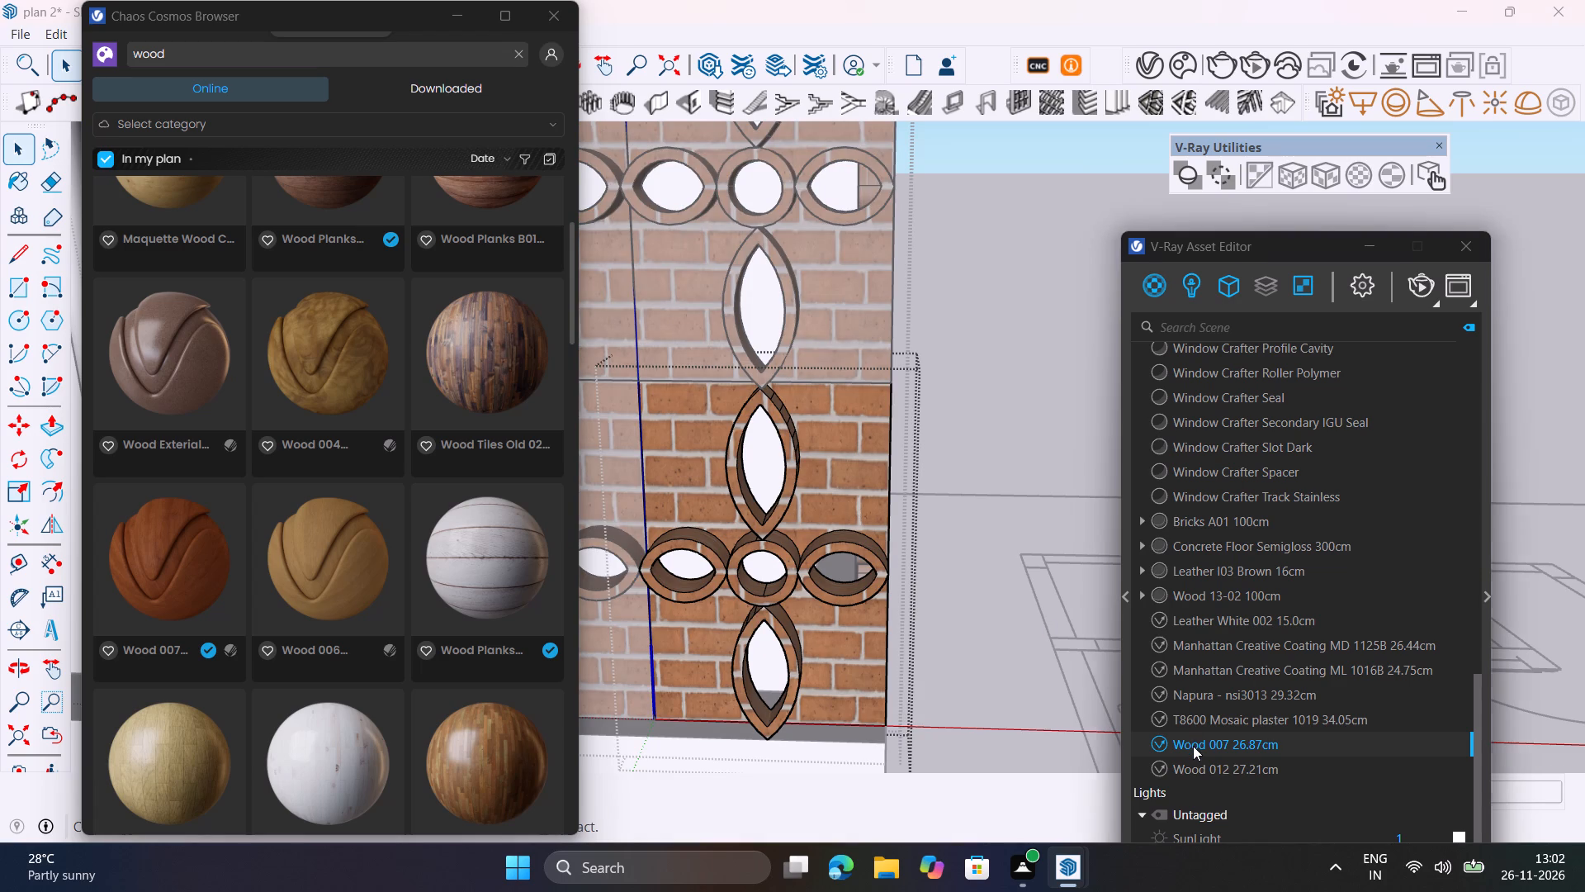
right_click(1193, 746)
click(1272, 507)
click(874, 467)
right_click(1267, 743)
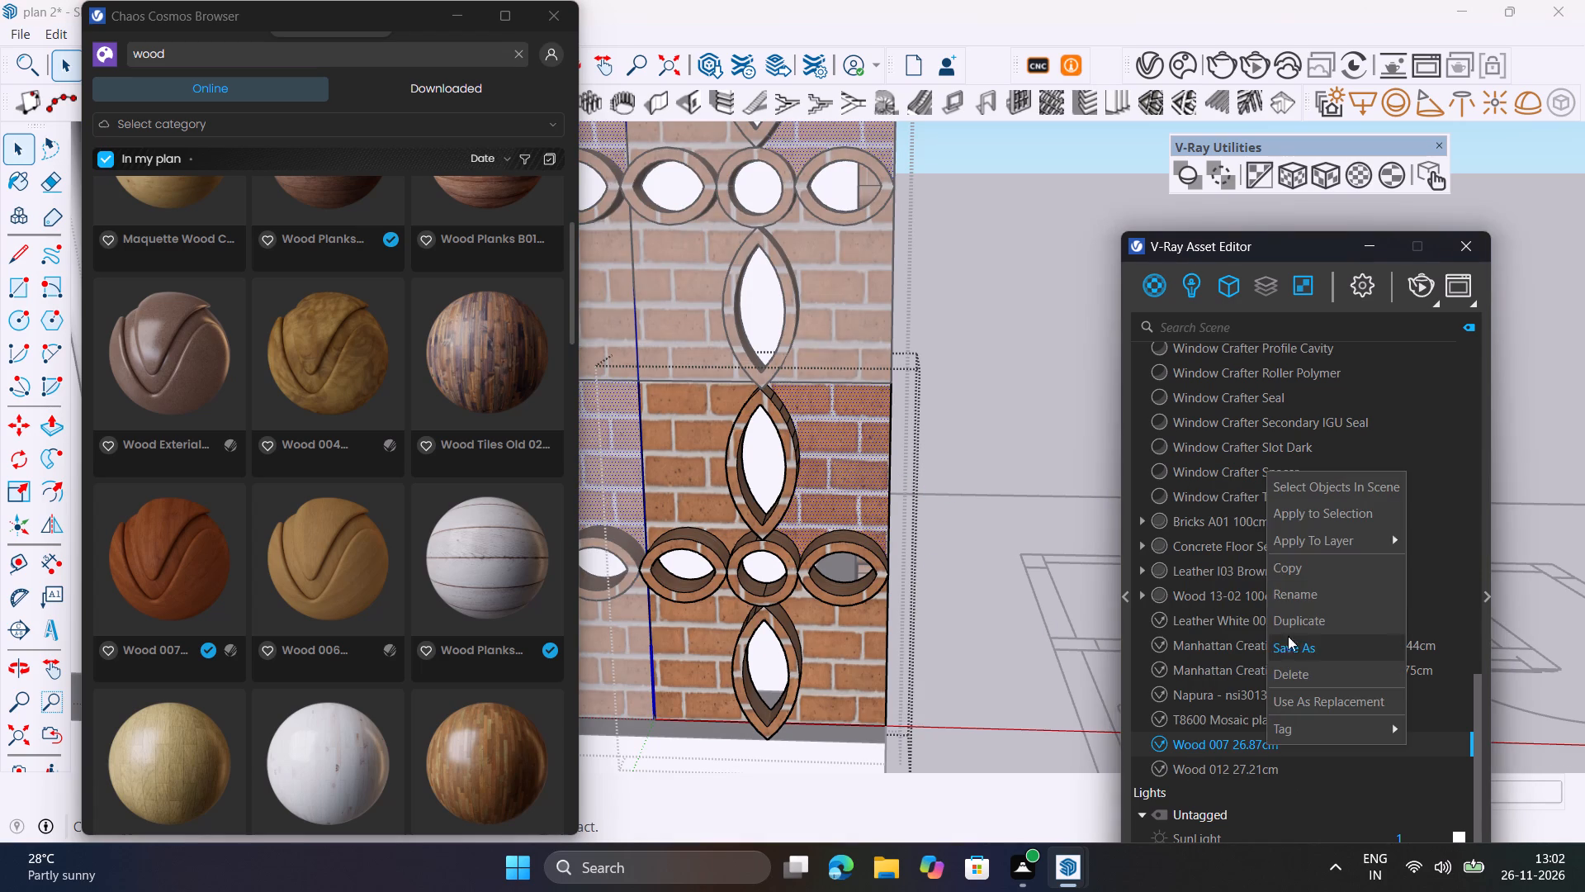
click(1322, 520)
Apply Wood 007 26.87cm to the two front brick faces on either side of the bottom corner tile's lower petal.
click(835, 657)
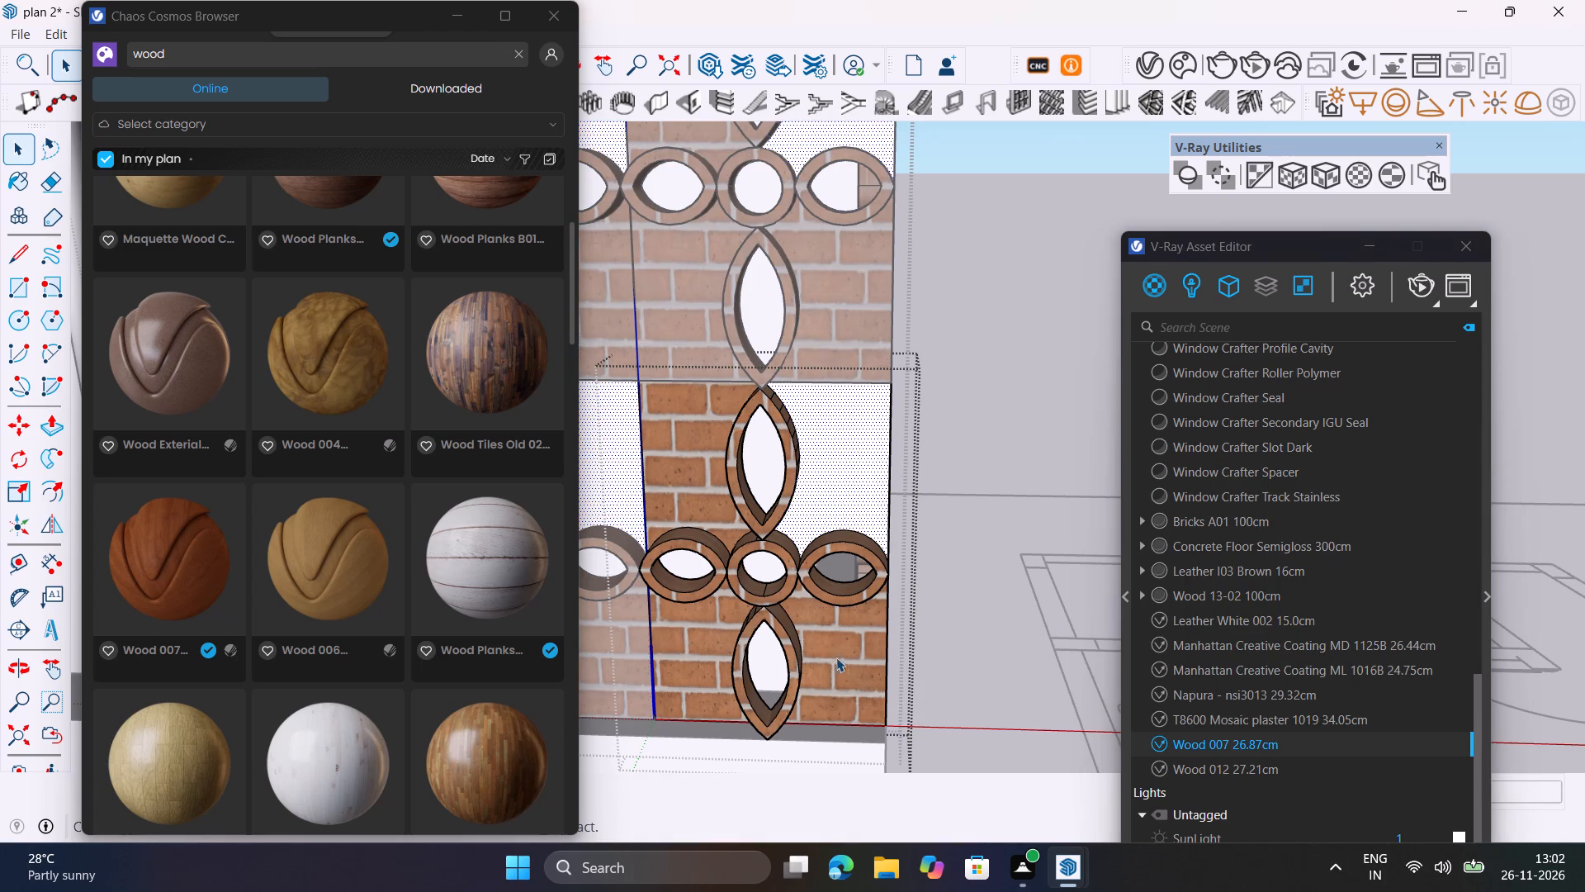
right_click(1210, 739)
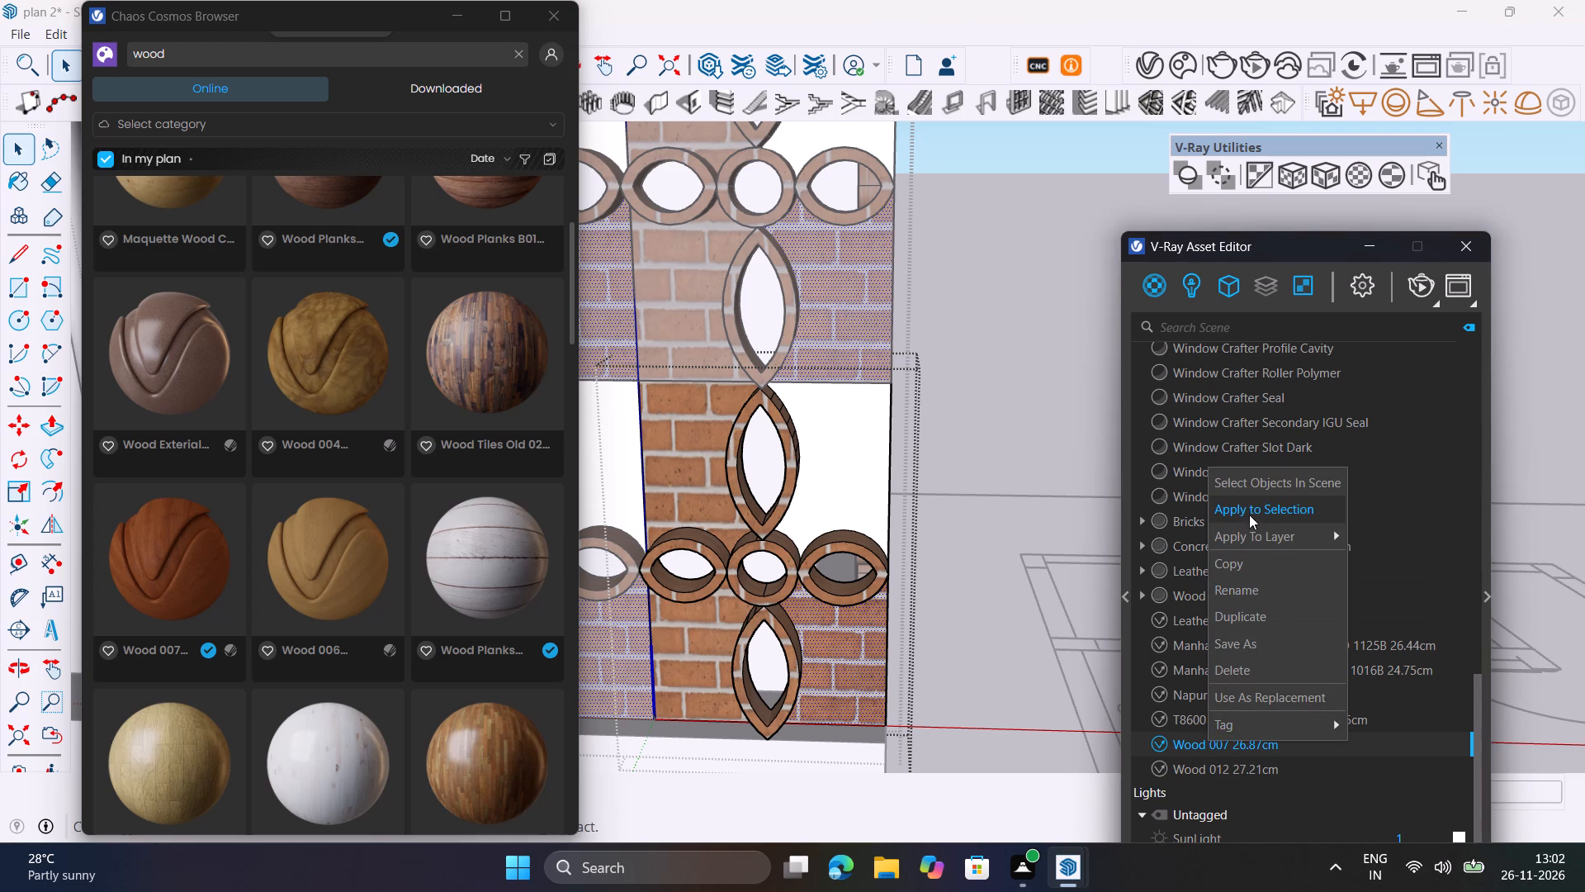
click(1251, 511)
click(712, 645)
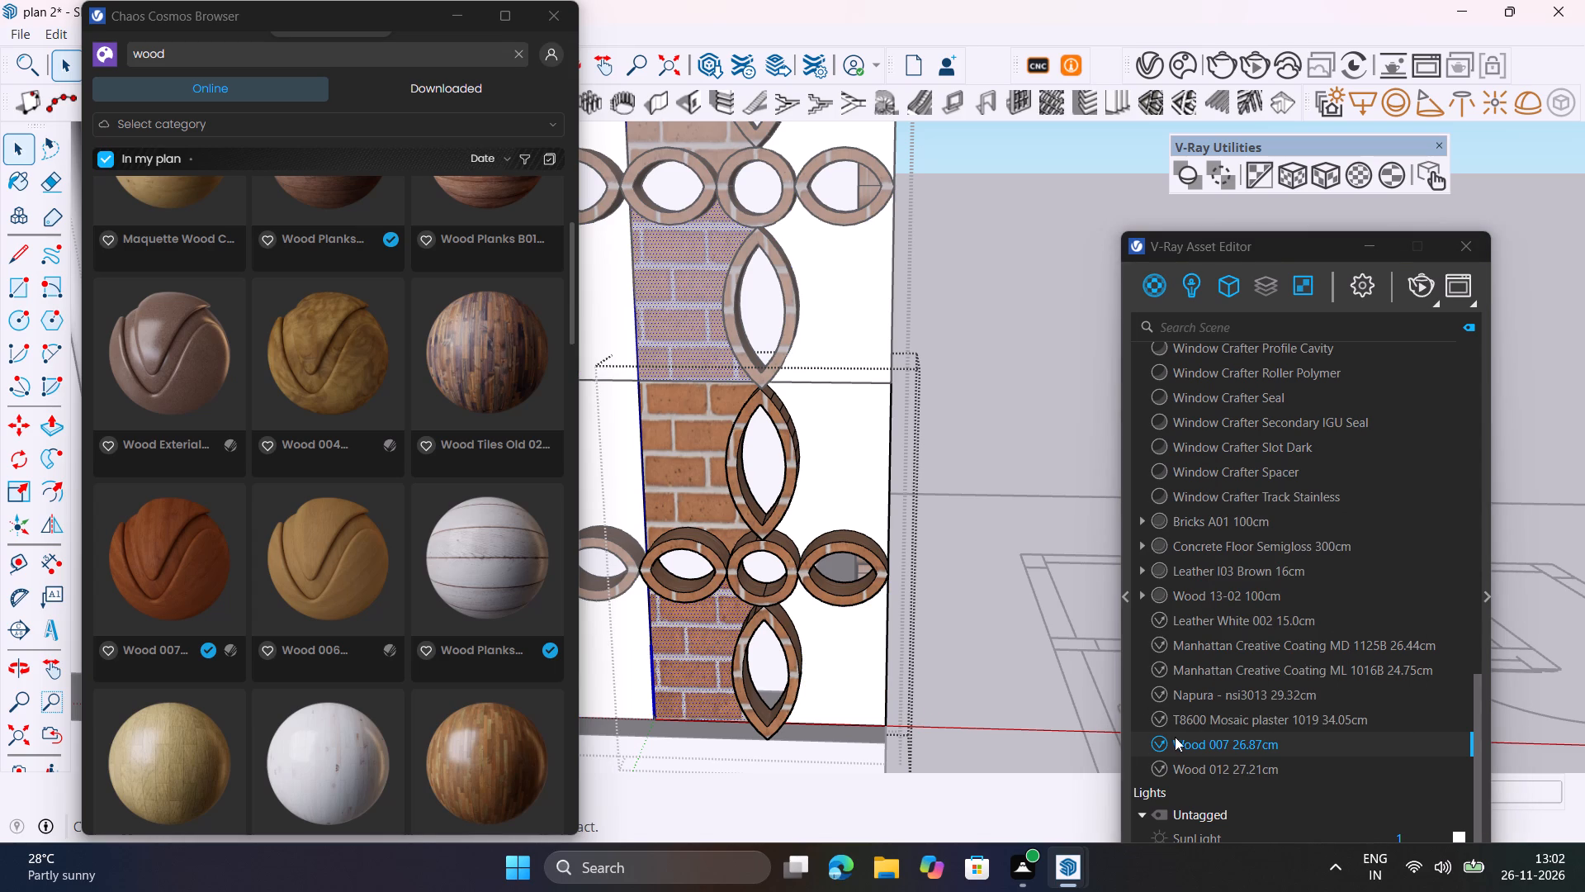
right_click(1180, 736)
click(1244, 503)
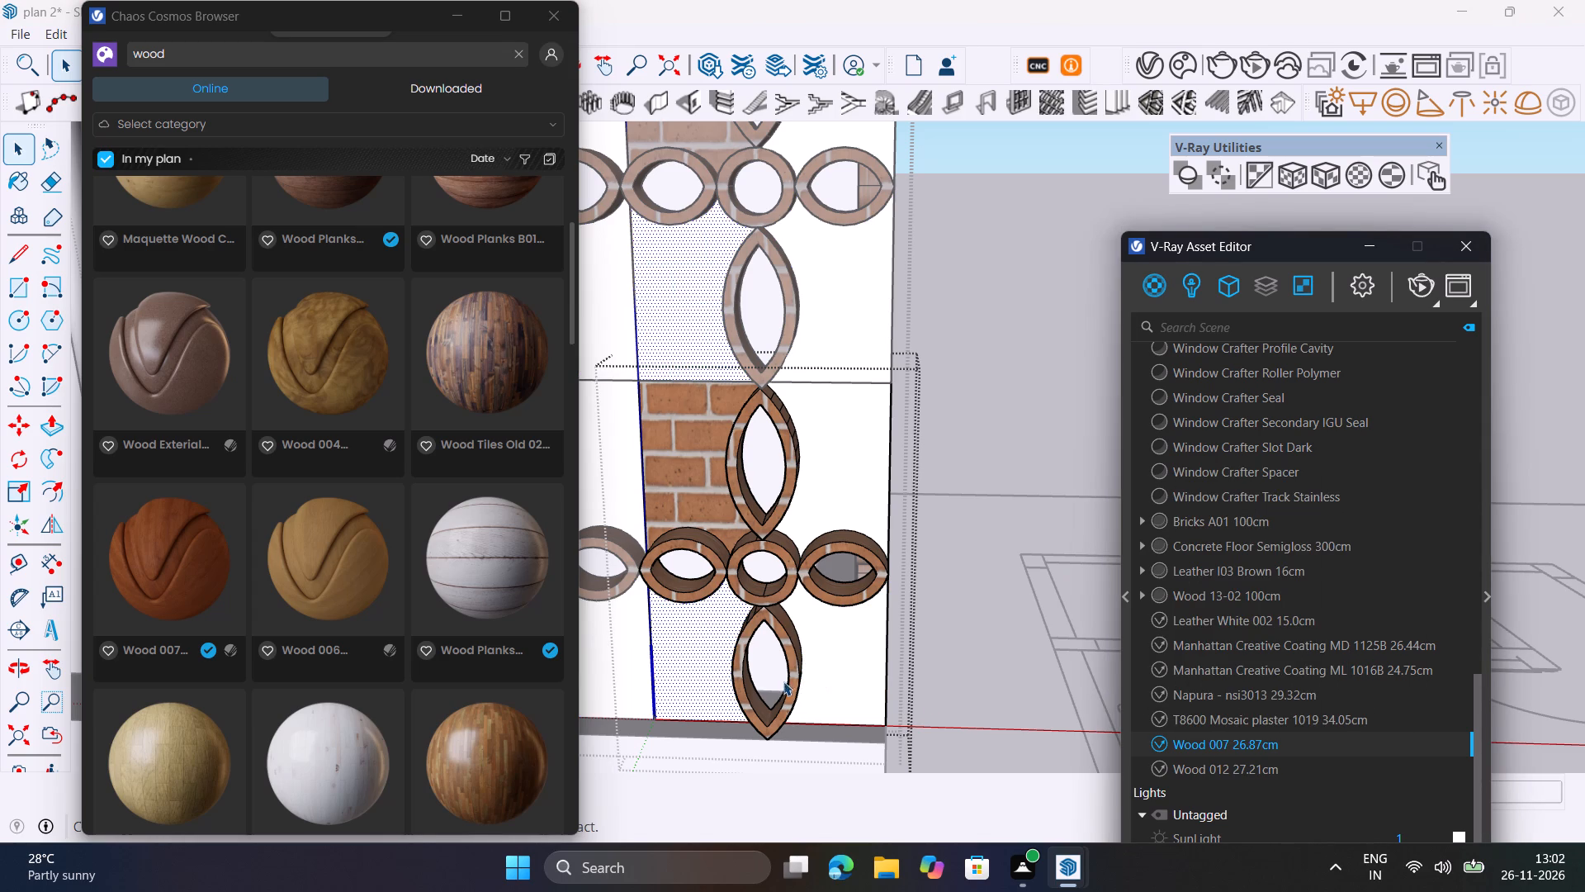
Apply Wood 007 26.87cm to the front rims of the lower petal, centre ring, outer-edge side petal and upper petal.
click(796, 679)
scroll(792, 673, up, 4)
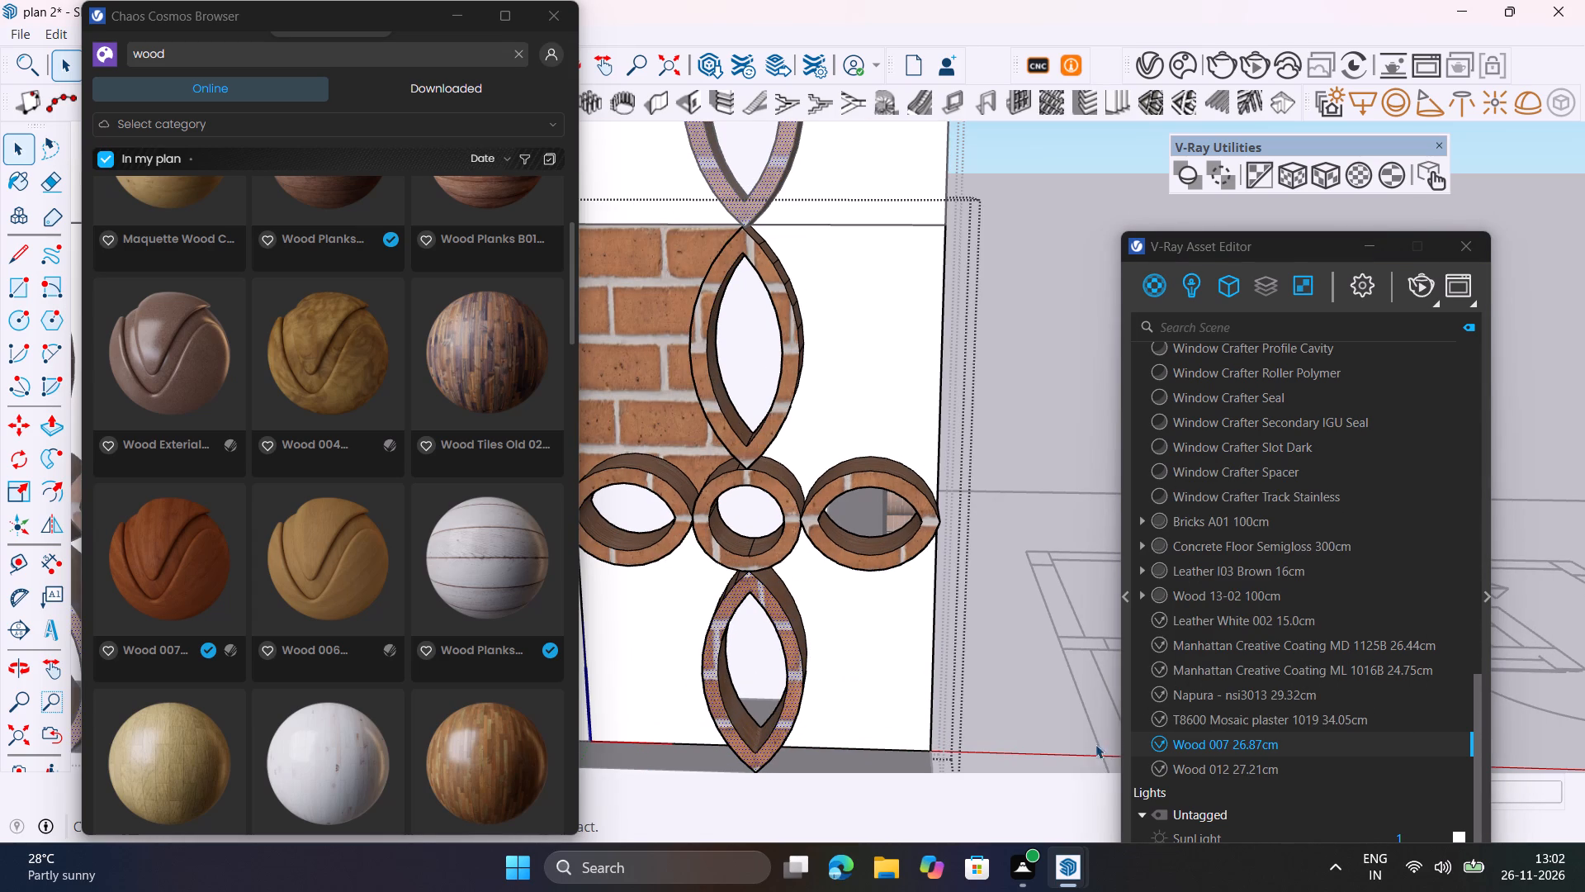
right_click(1201, 746)
click(1251, 520)
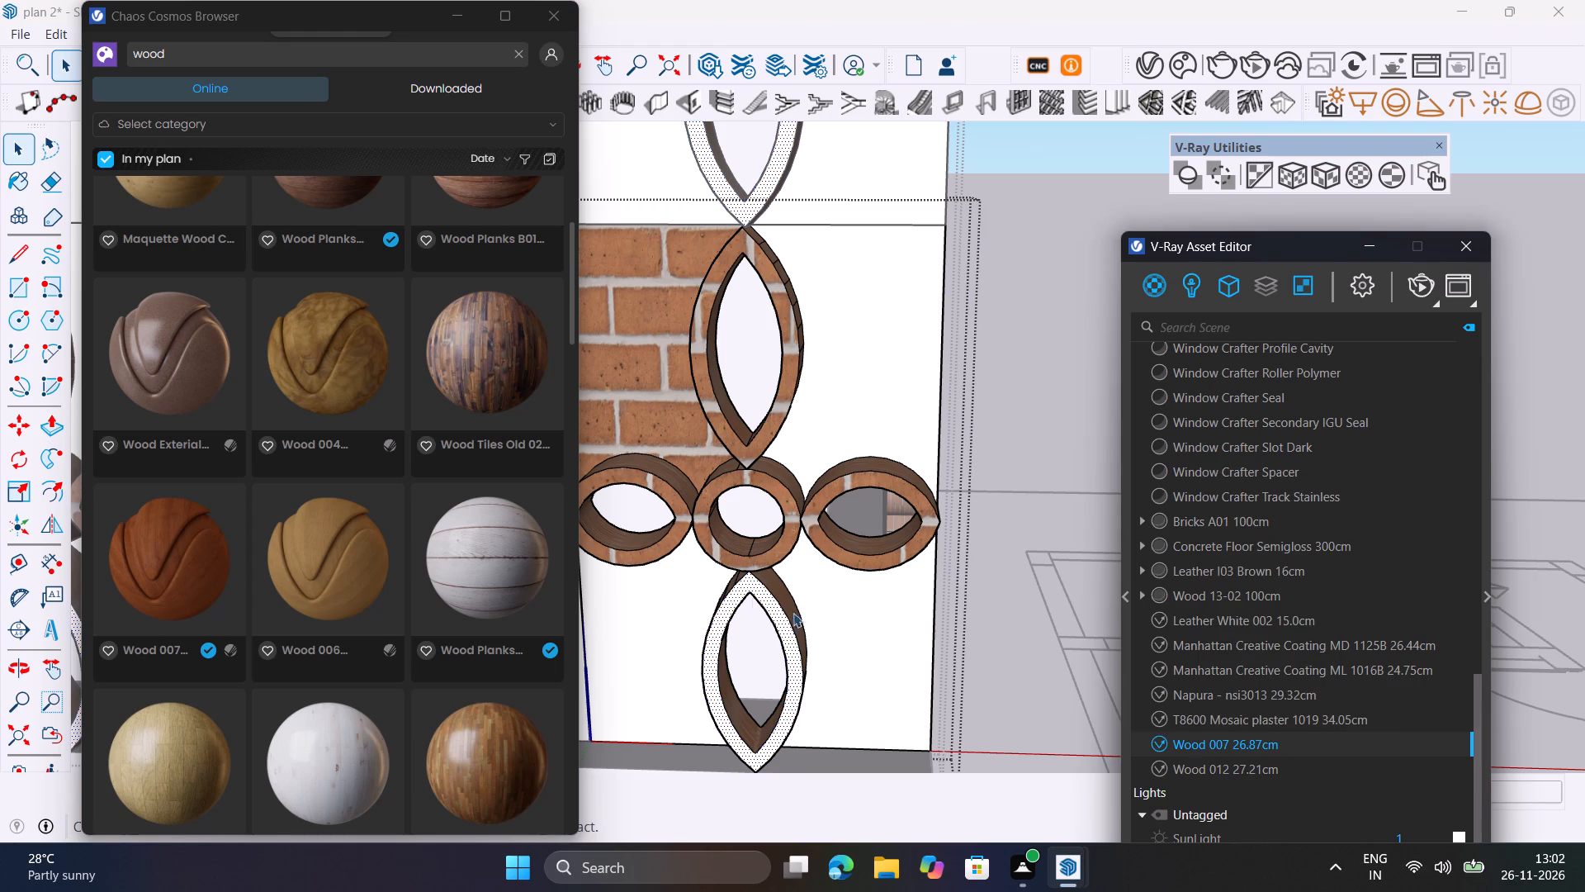
click(759, 562)
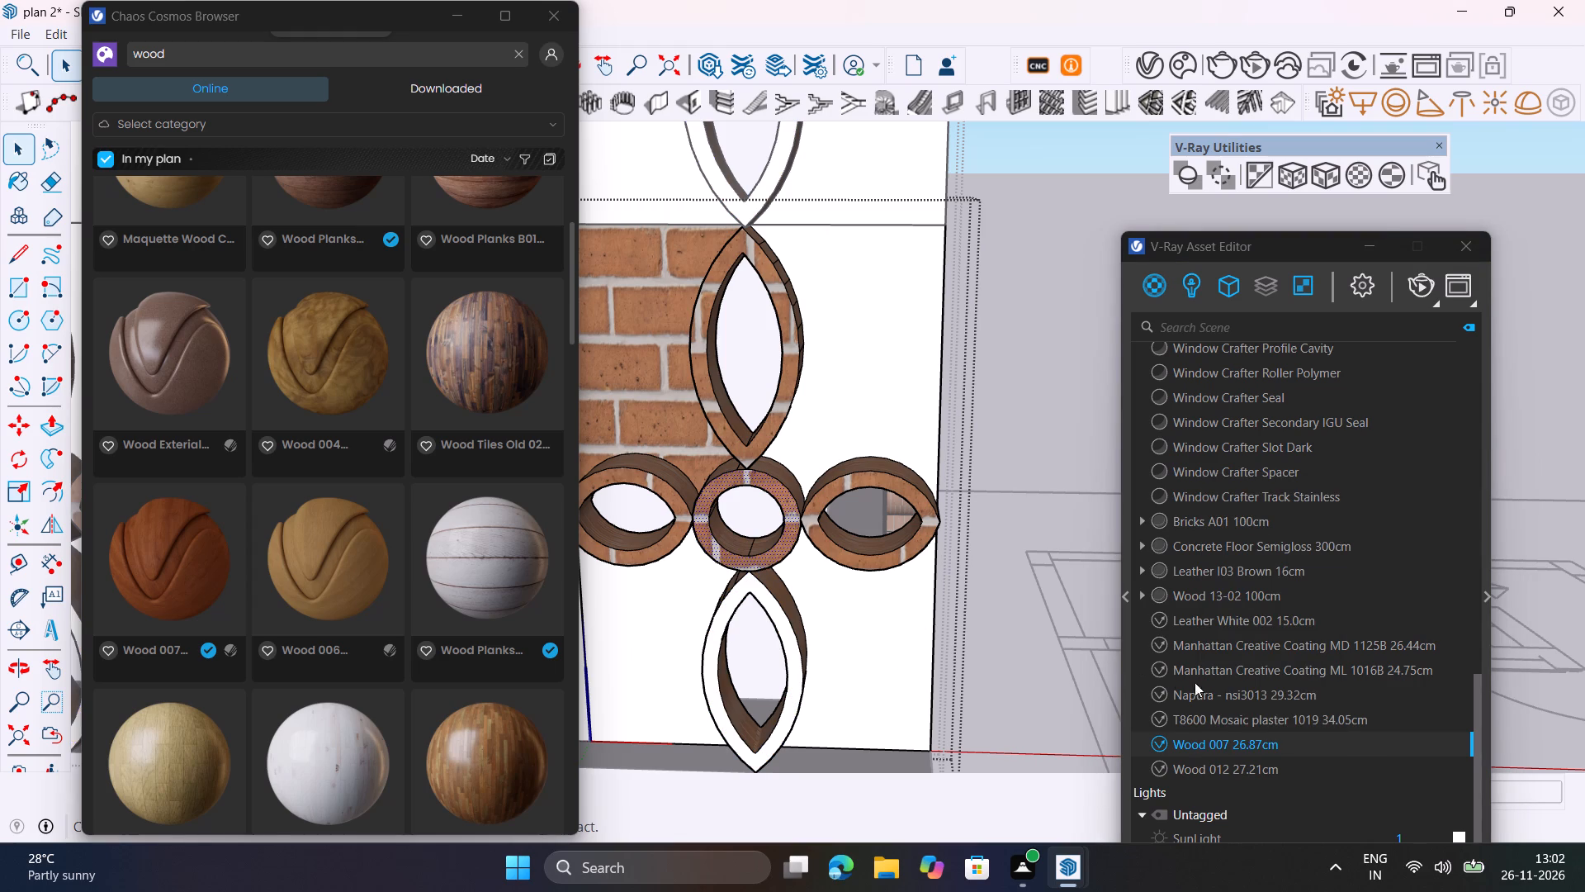
right_click(1233, 743)
click(1331, 515)
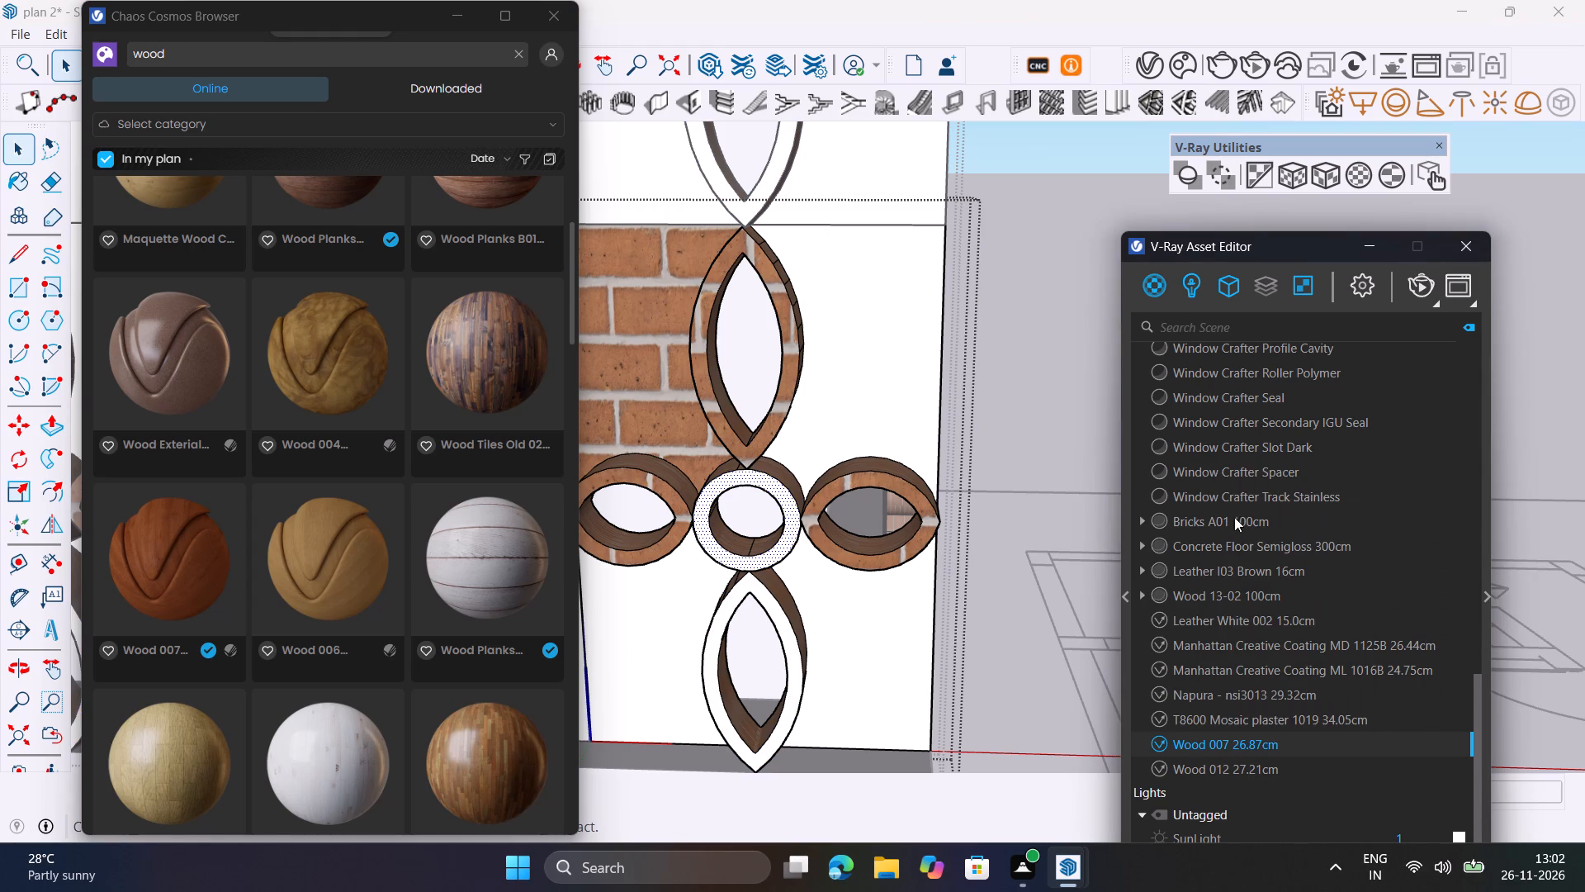
click(897, 556)
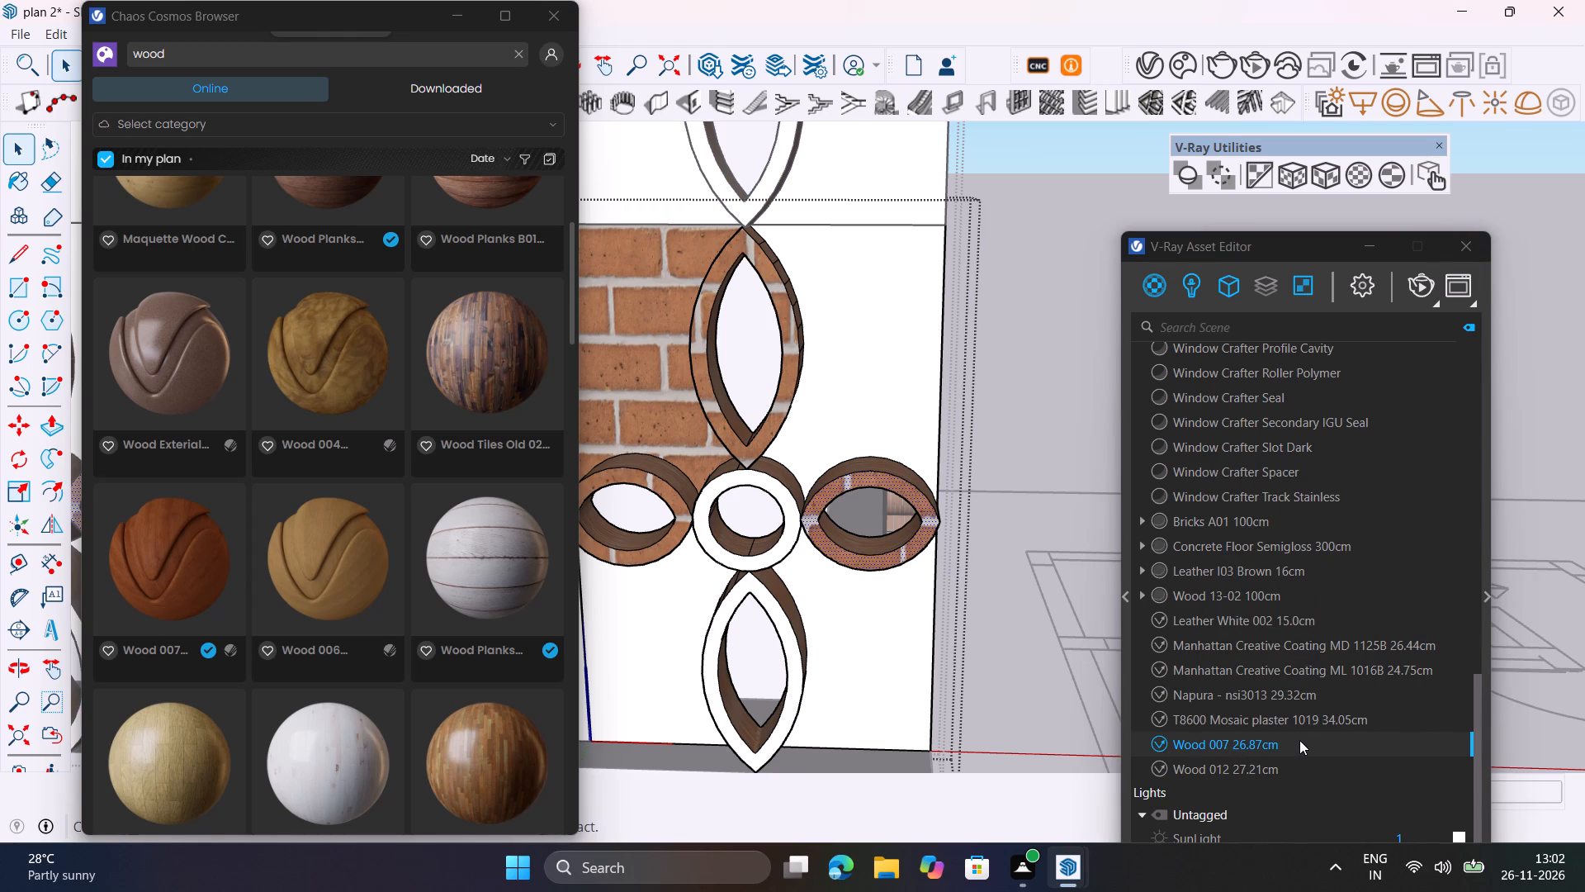
right_click(1298, 738)
click(1347, 519)
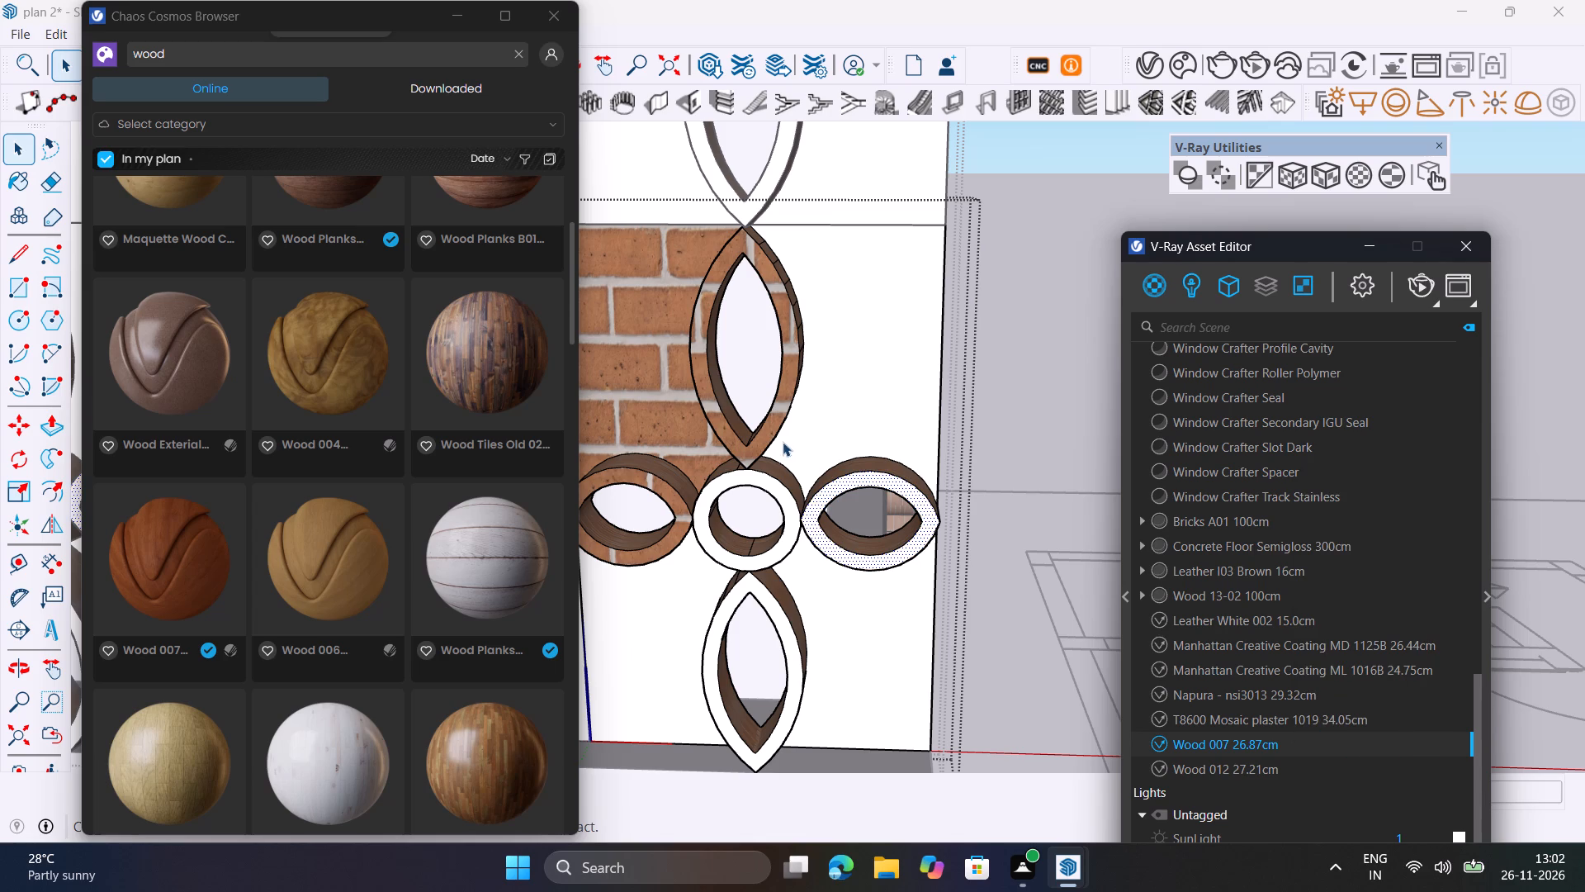
click(768, 429)
right_click(1275, 746)
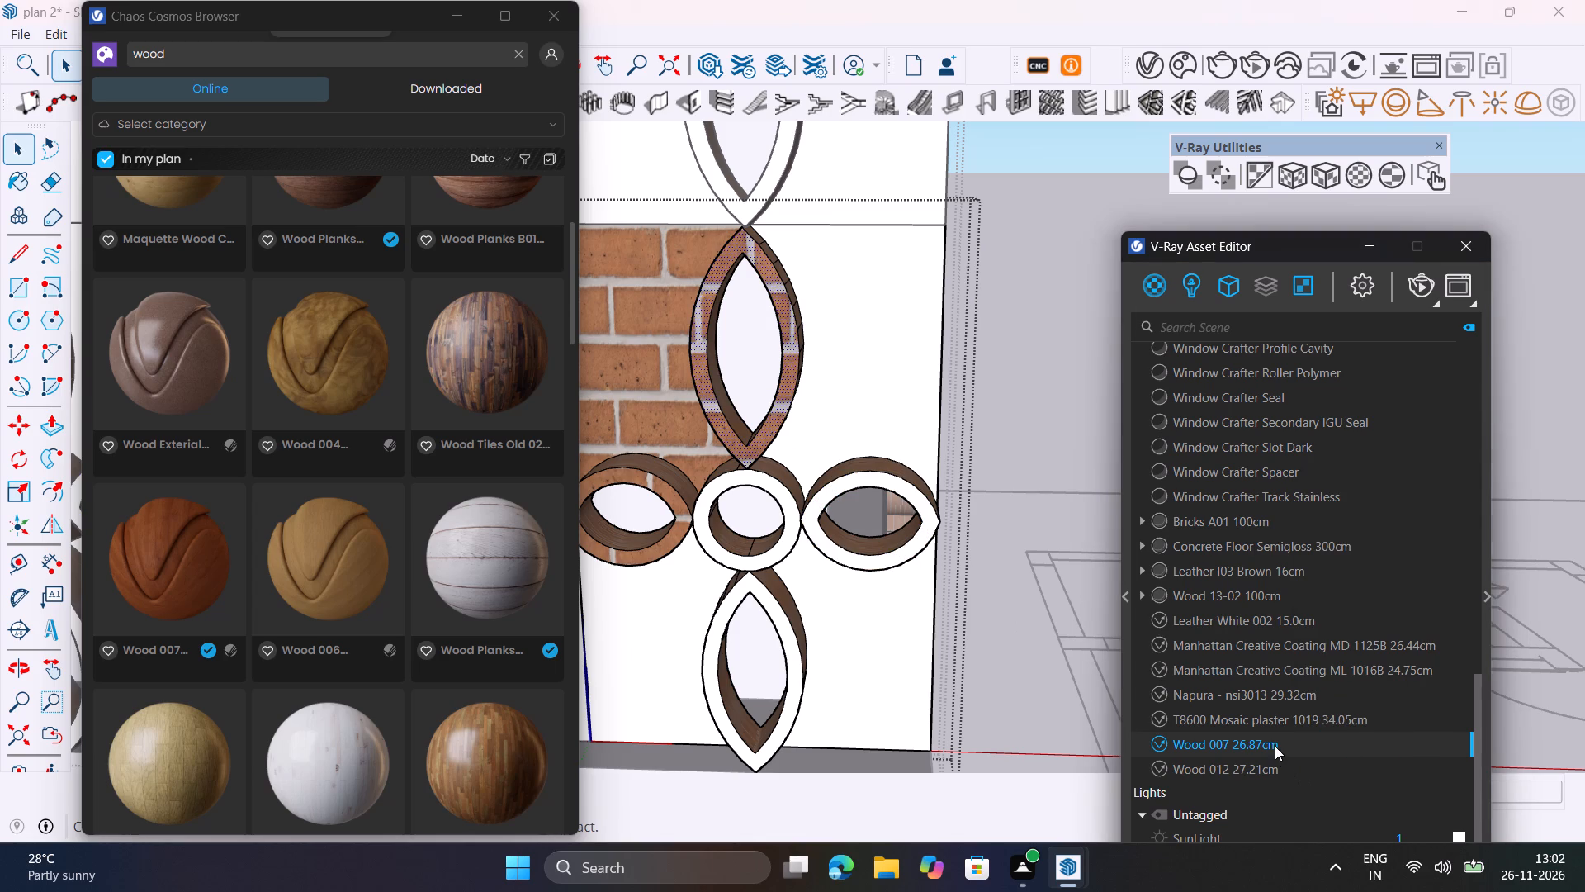
click(1304, 522)
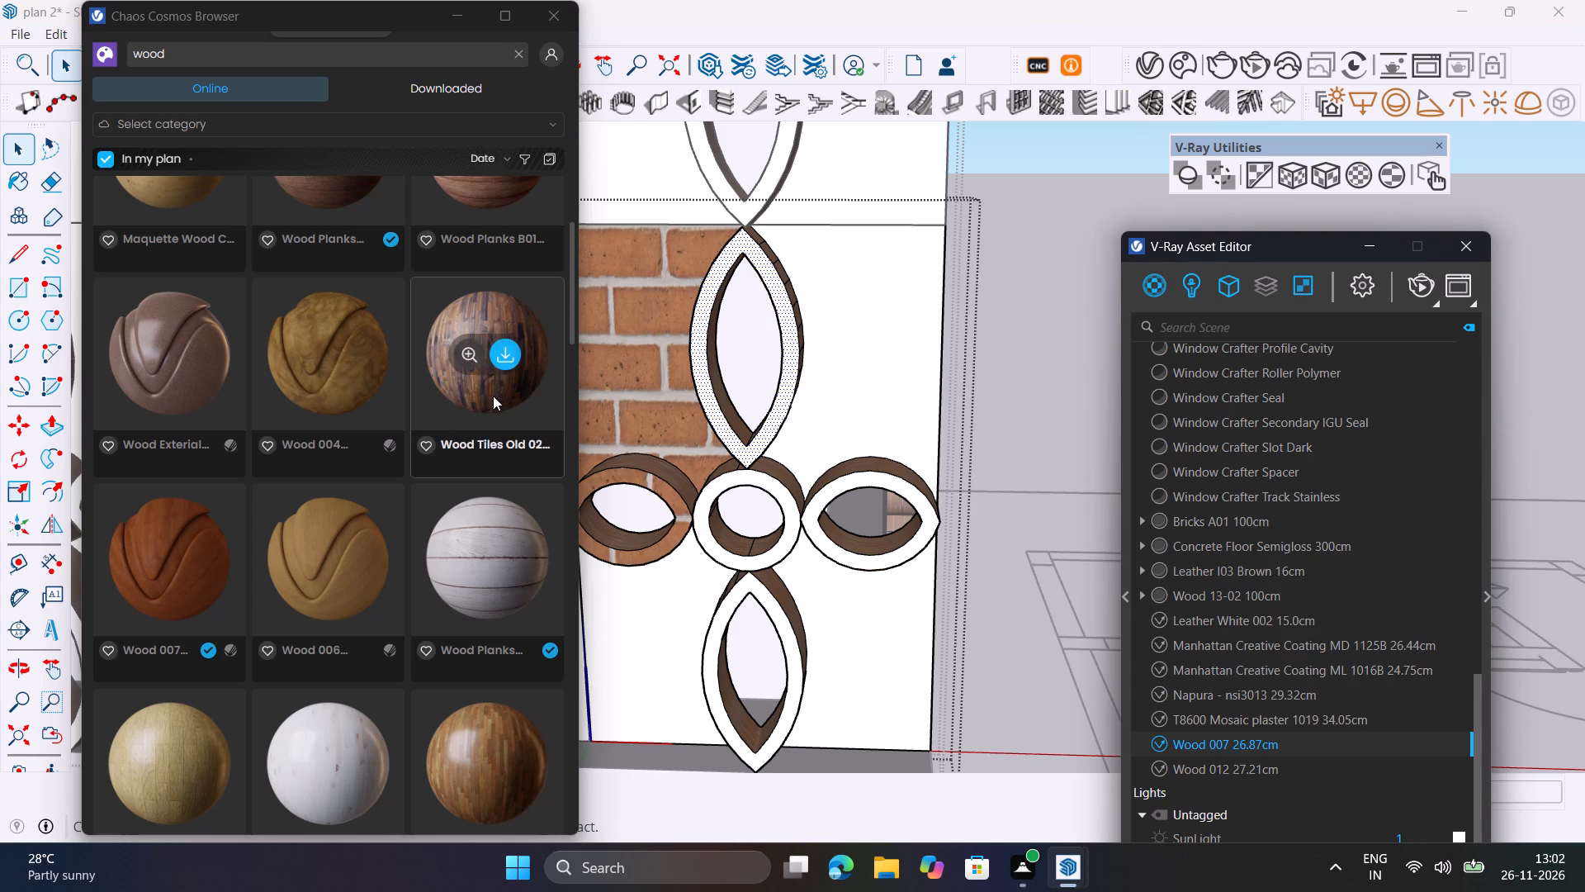
Apply Wood 007 26.87cm to the remaining brick face beside the upper petal and to the opposite side petal's front rim.
click(651, 352)
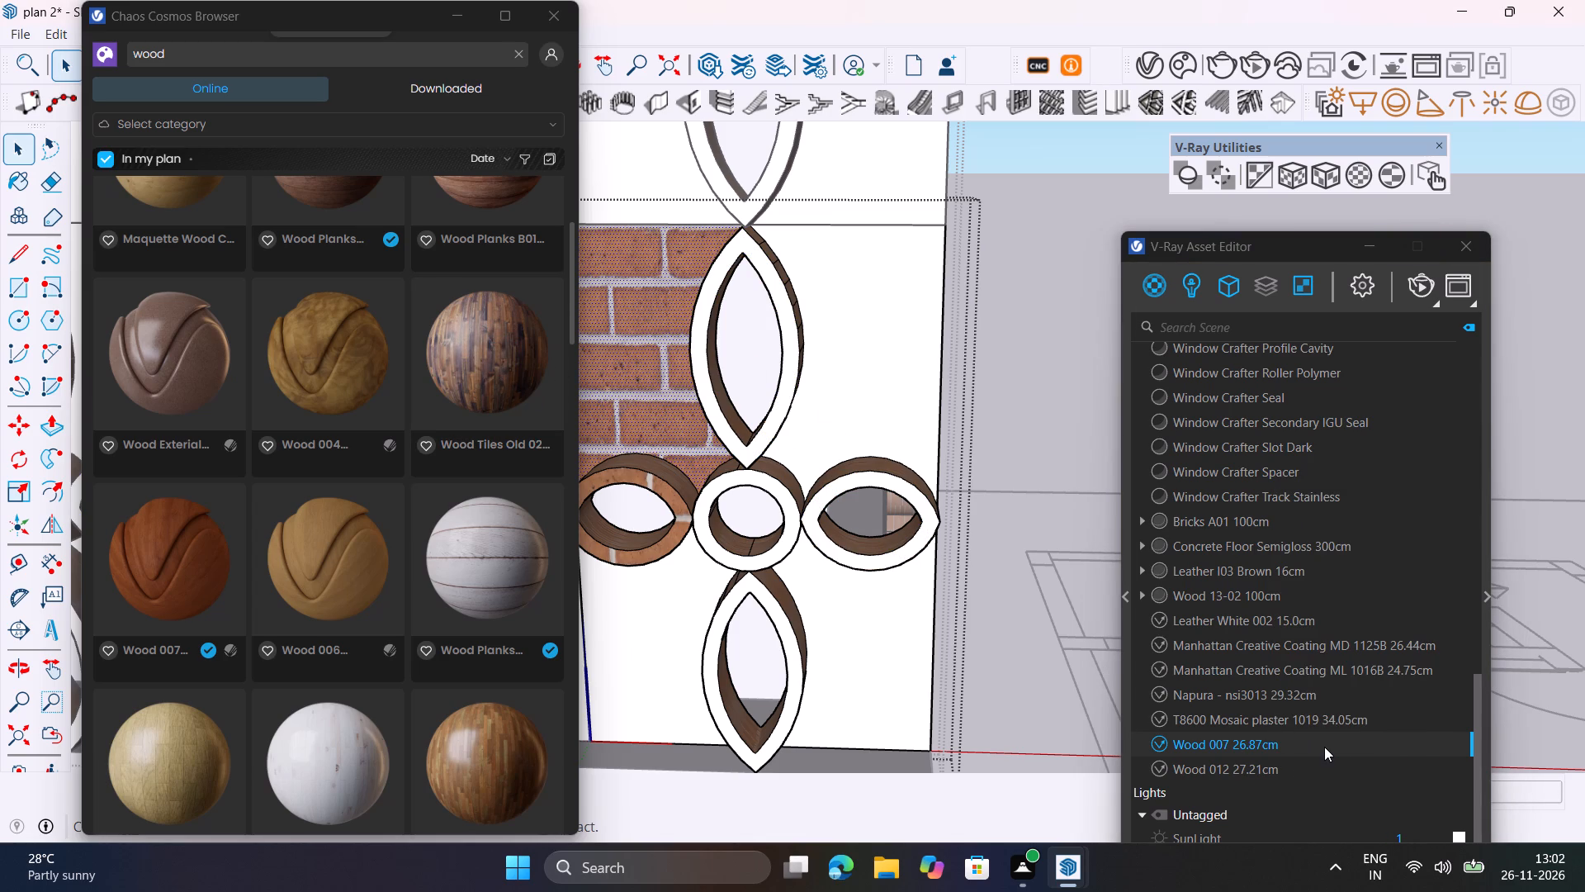
right_click(1324, 747)
click(1395, 520)
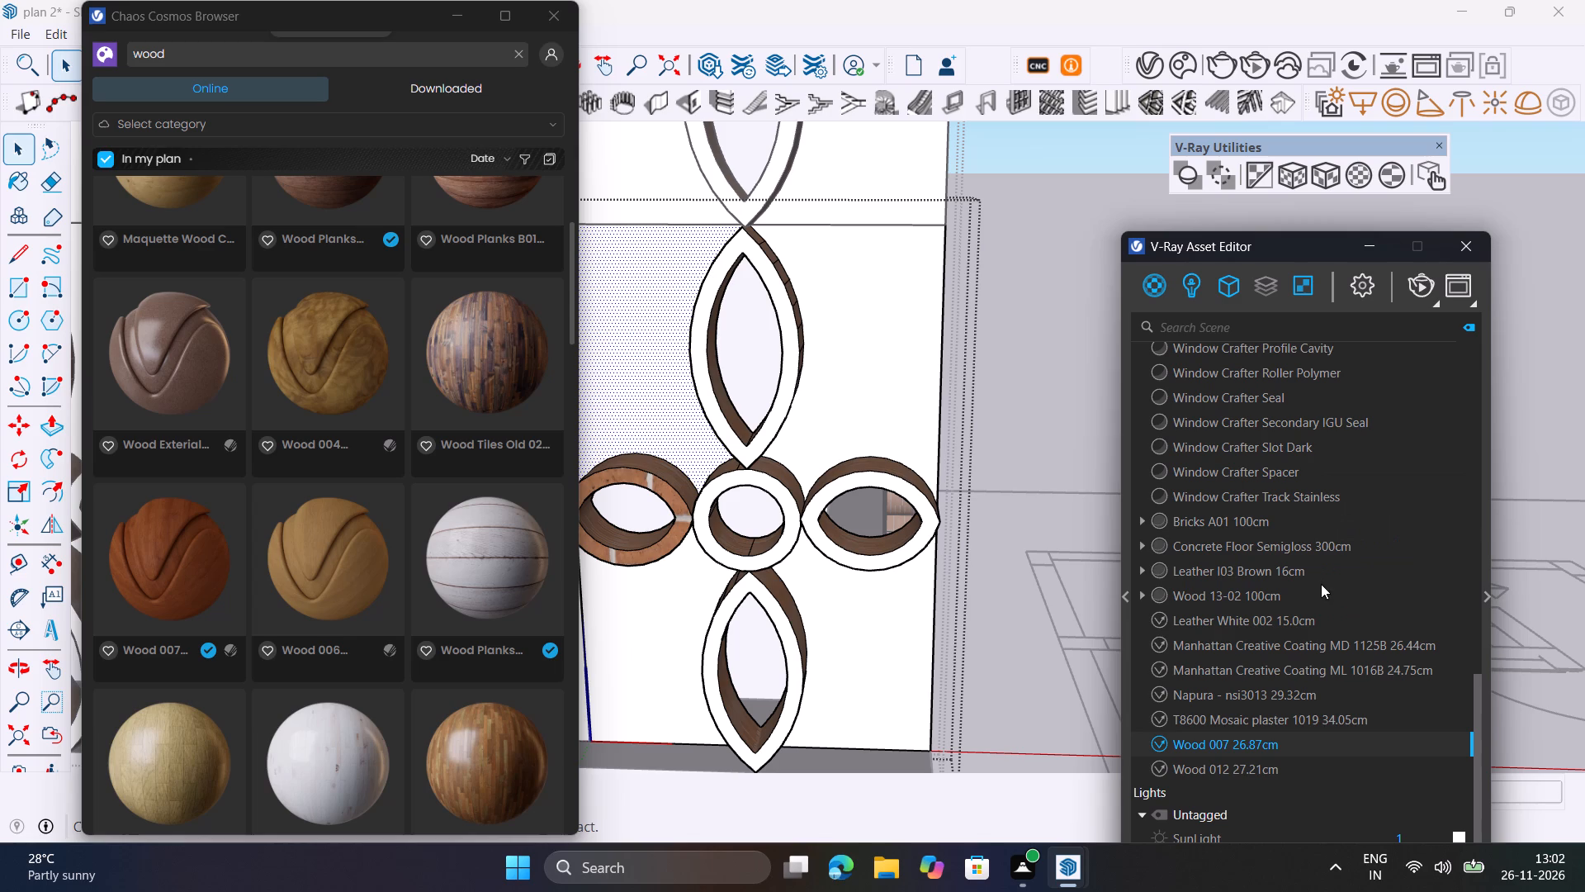
click(677, 520)
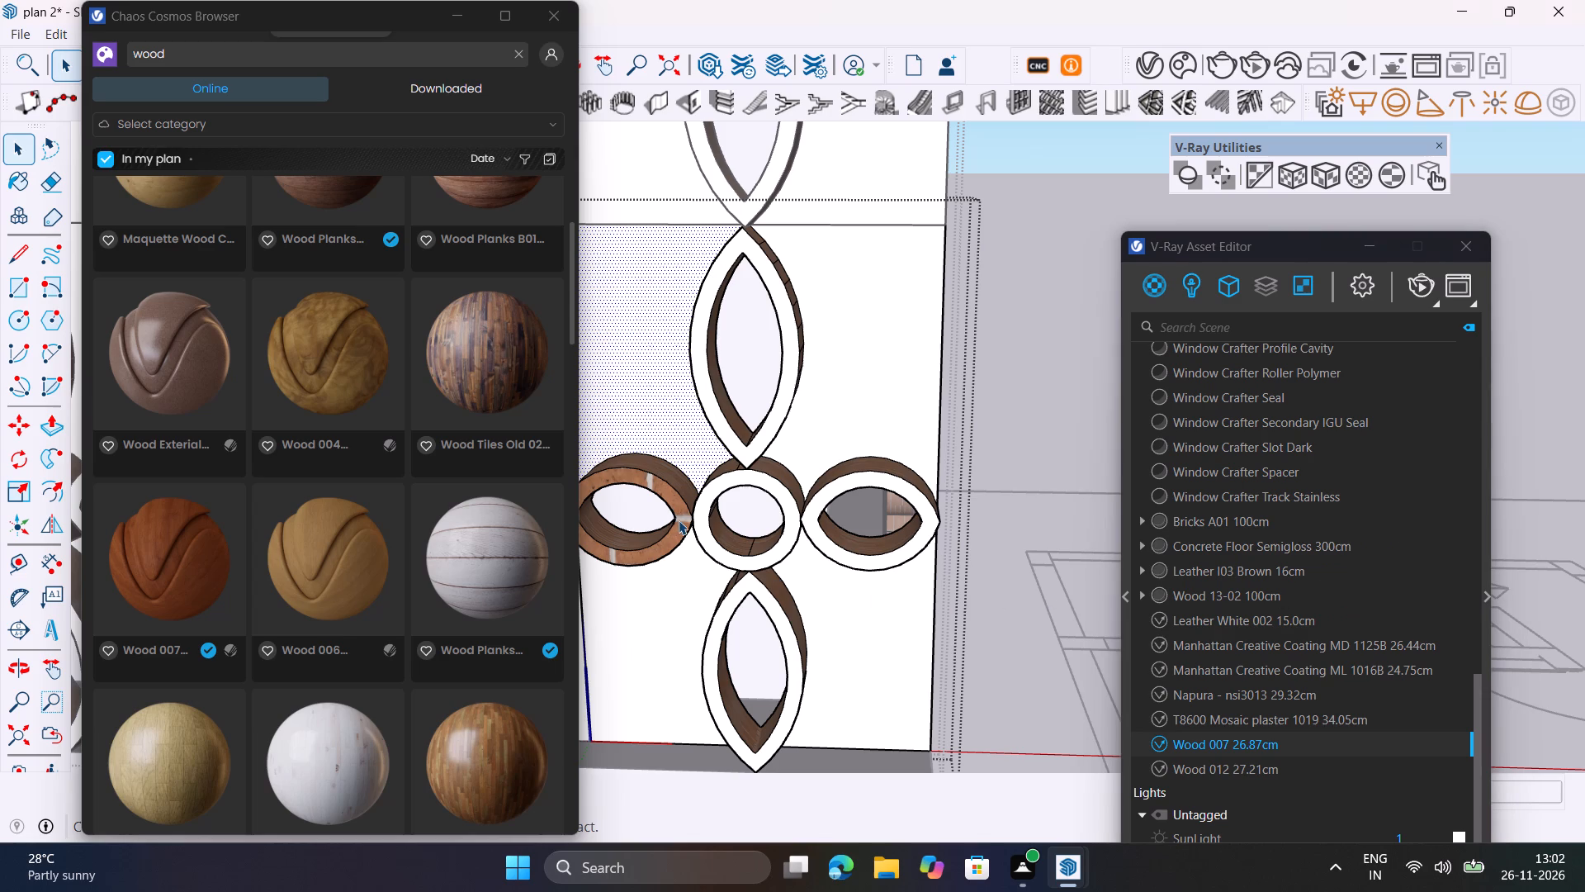
right_click(1301, 742)
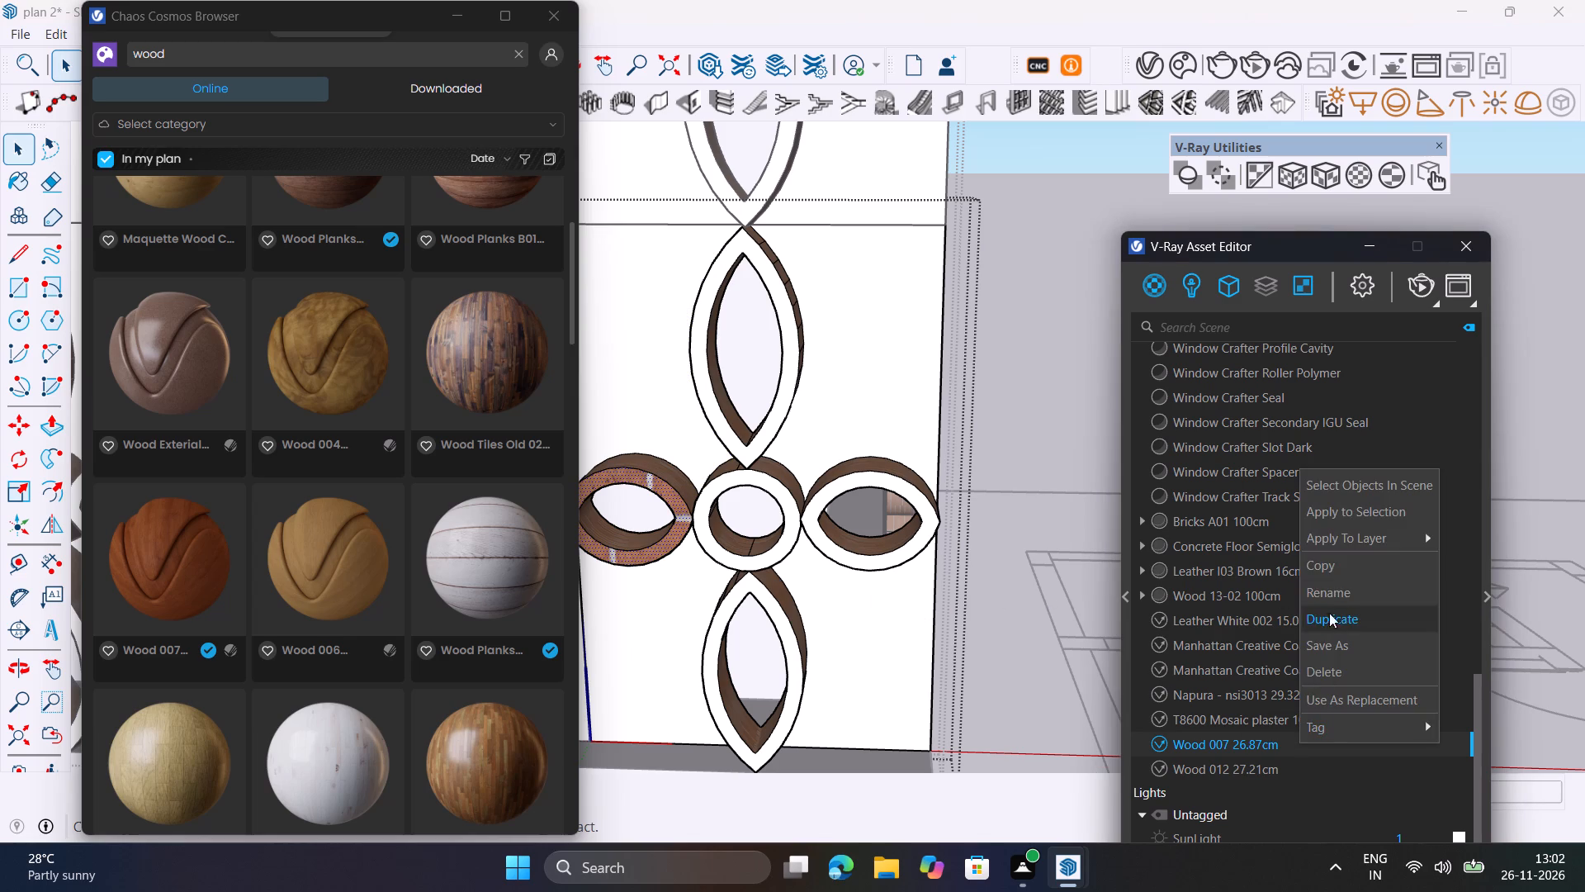
click(1367, 509)
Apply Wood 007 26.87cm to the lower petal's outer wall, the outer-edge petal's lower inner wall and the centre ring's adjacent outer wall.
scroll(783, 598, up, 7)
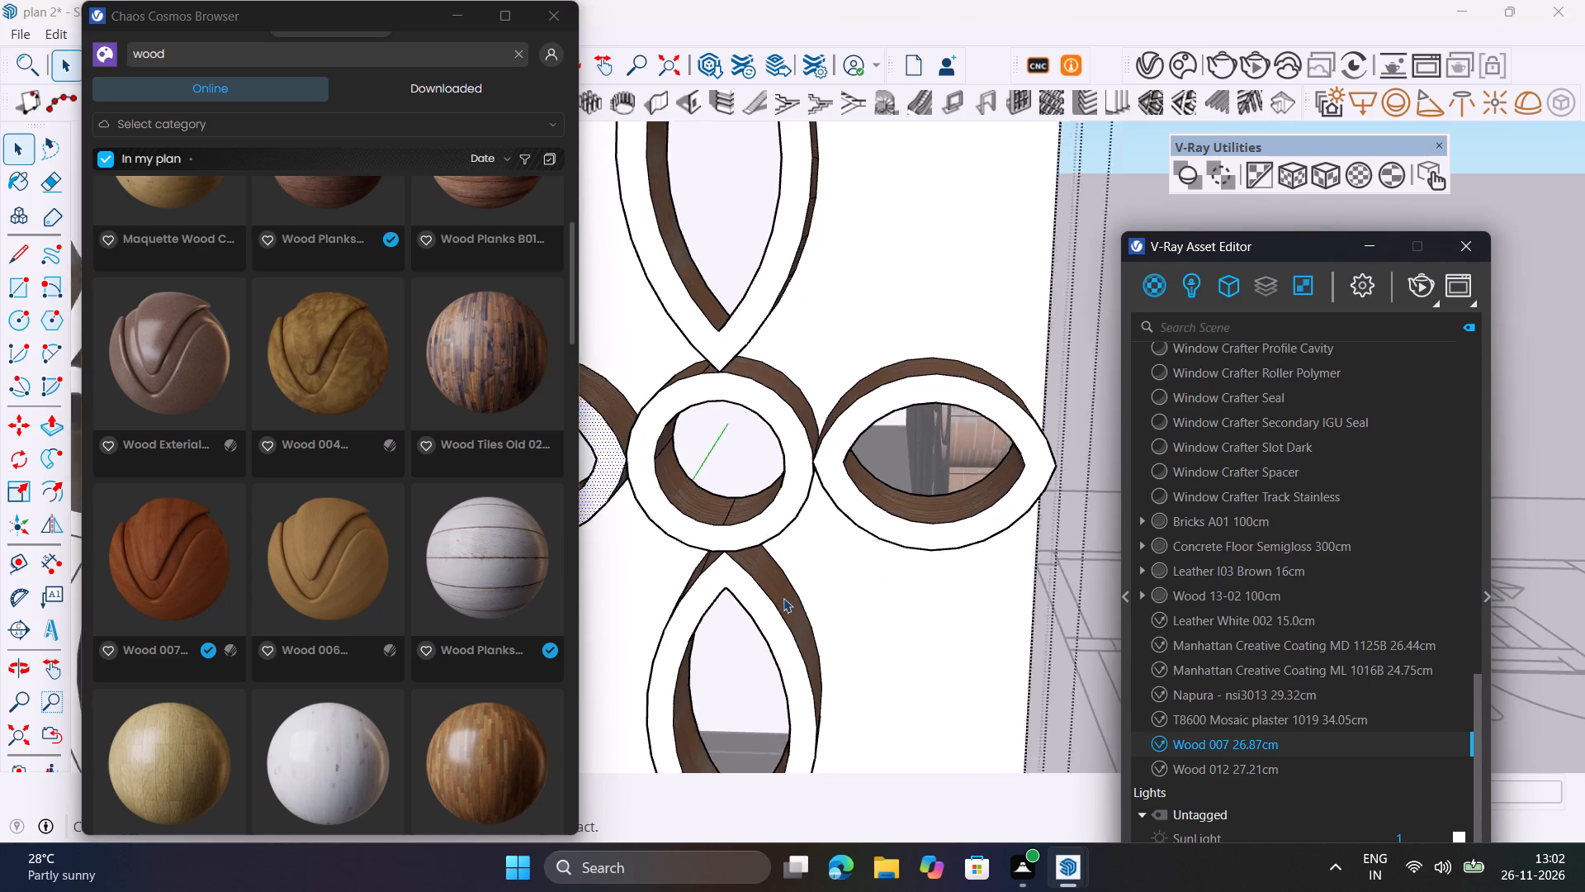
scroll(783, 598, up, 3)
middle_drag(811, 629, 731, 673)
click(785, 609)
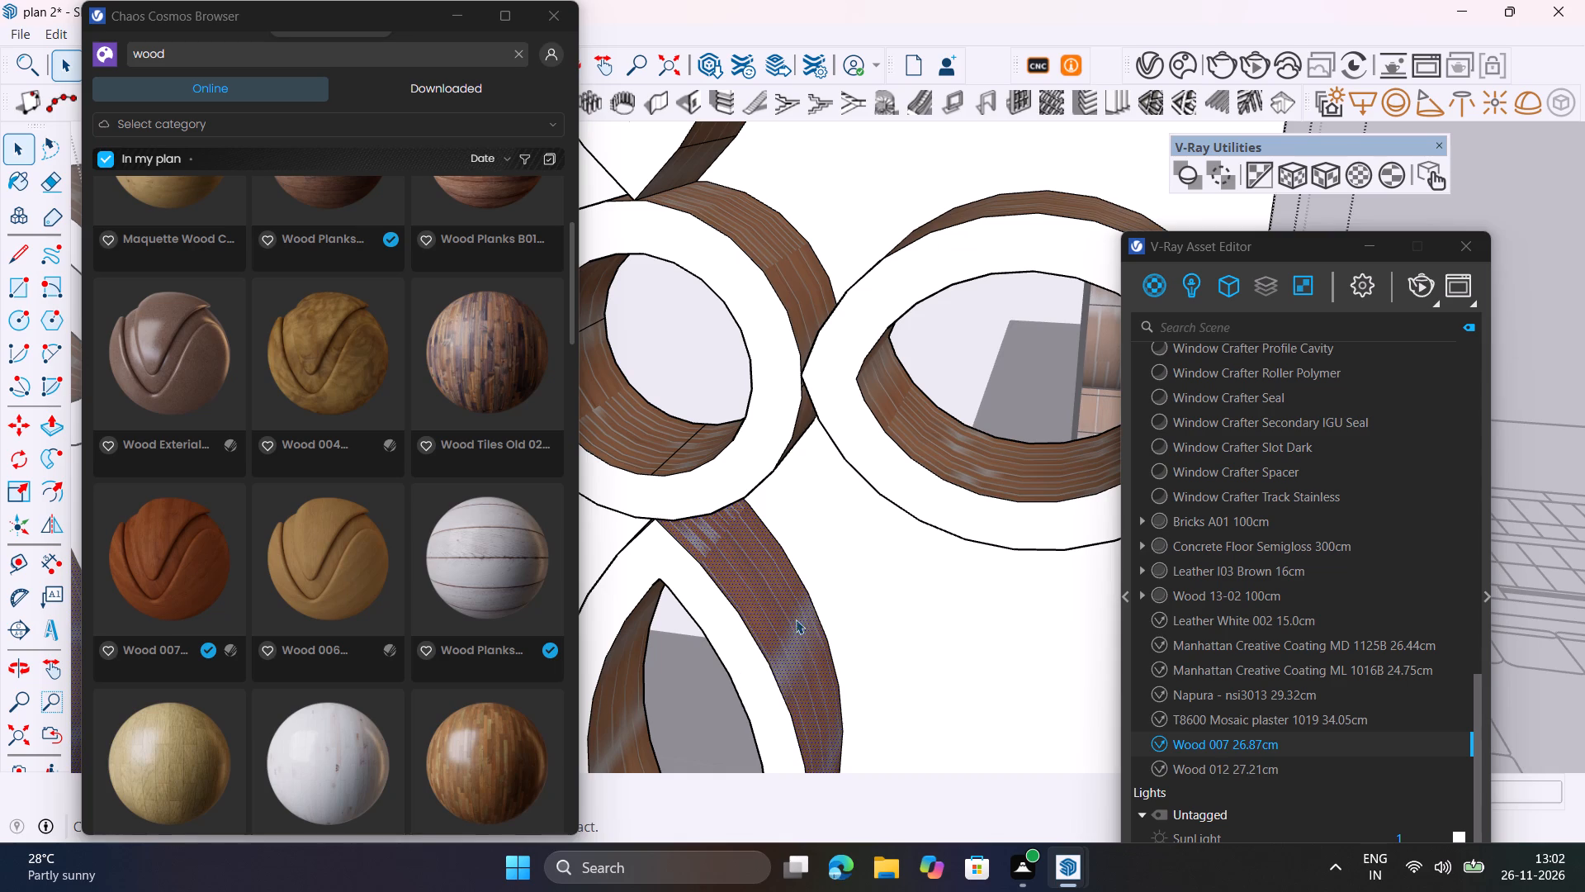
right_click(1251, 746)
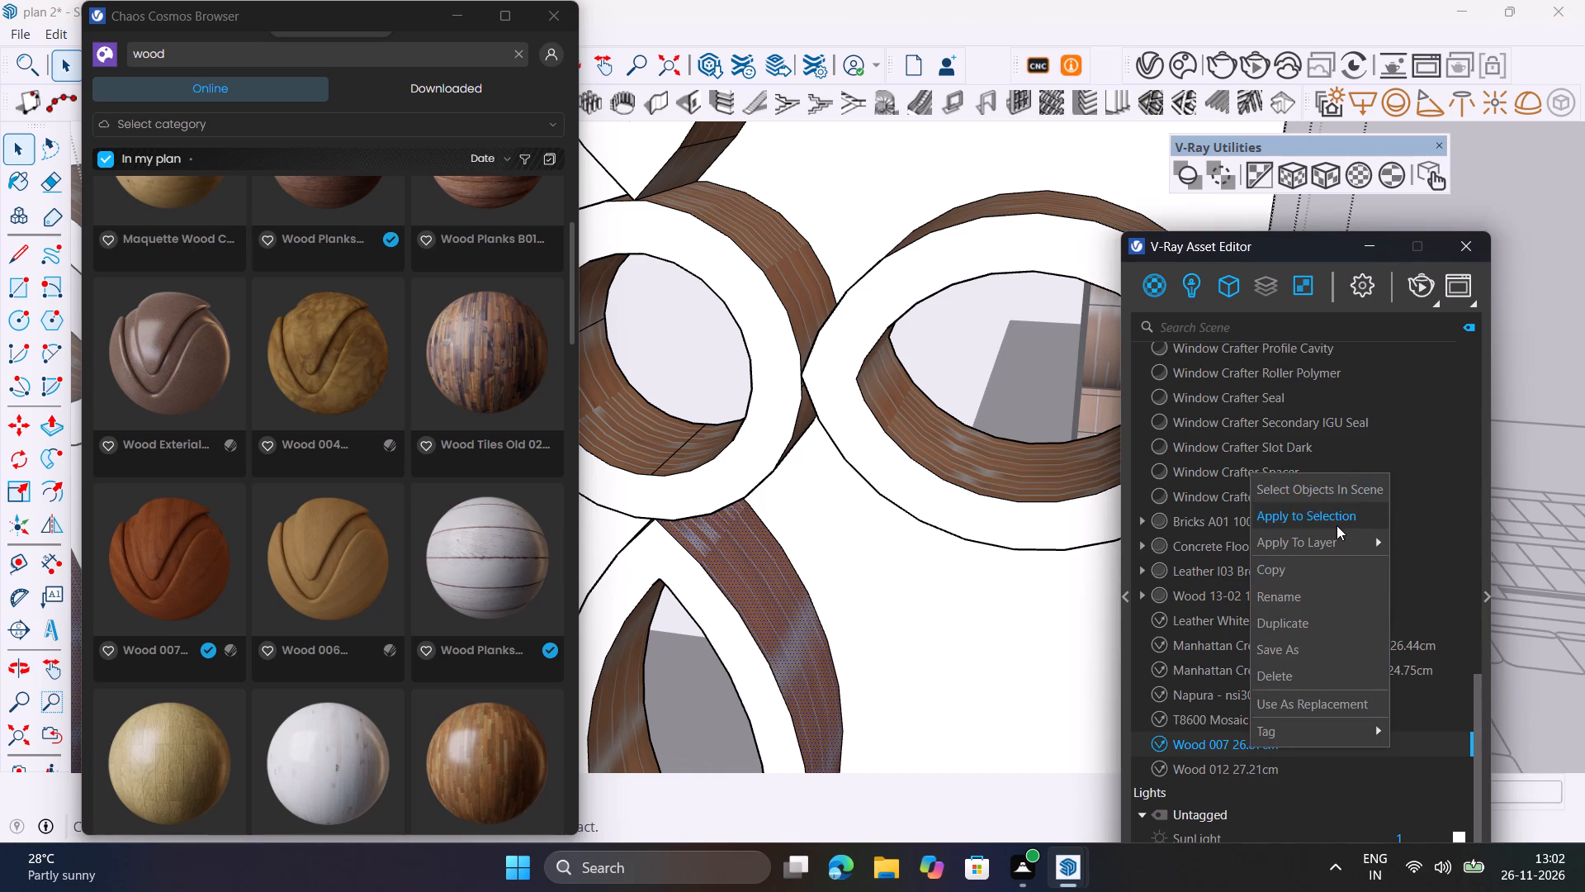
click(1337, 525)
click(1067, 476)
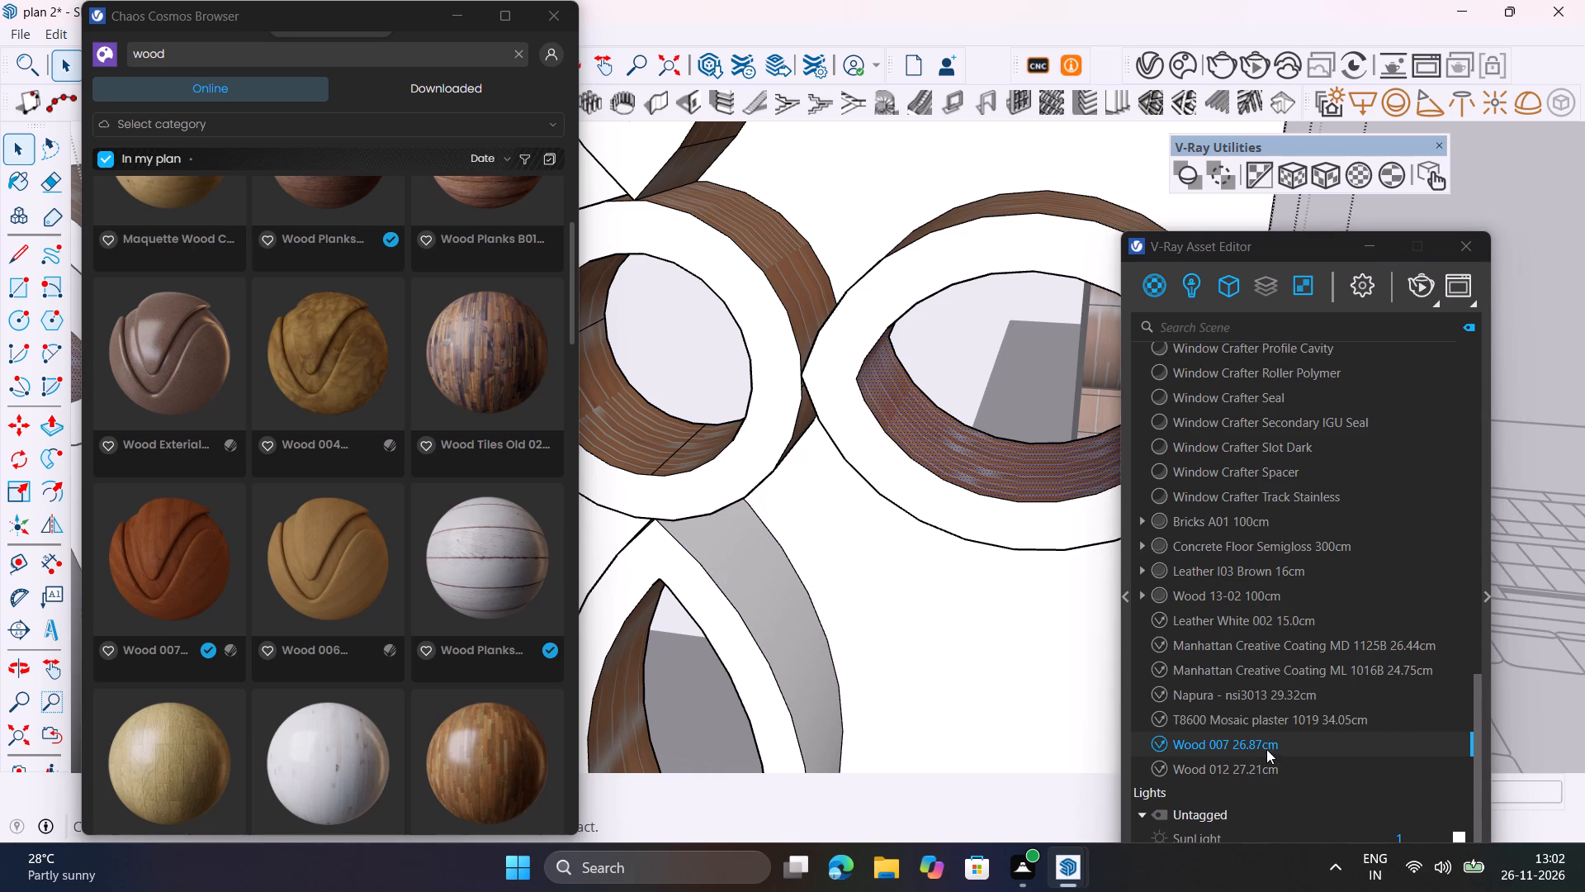
right_click(1268, 752)
click(1354, 518)
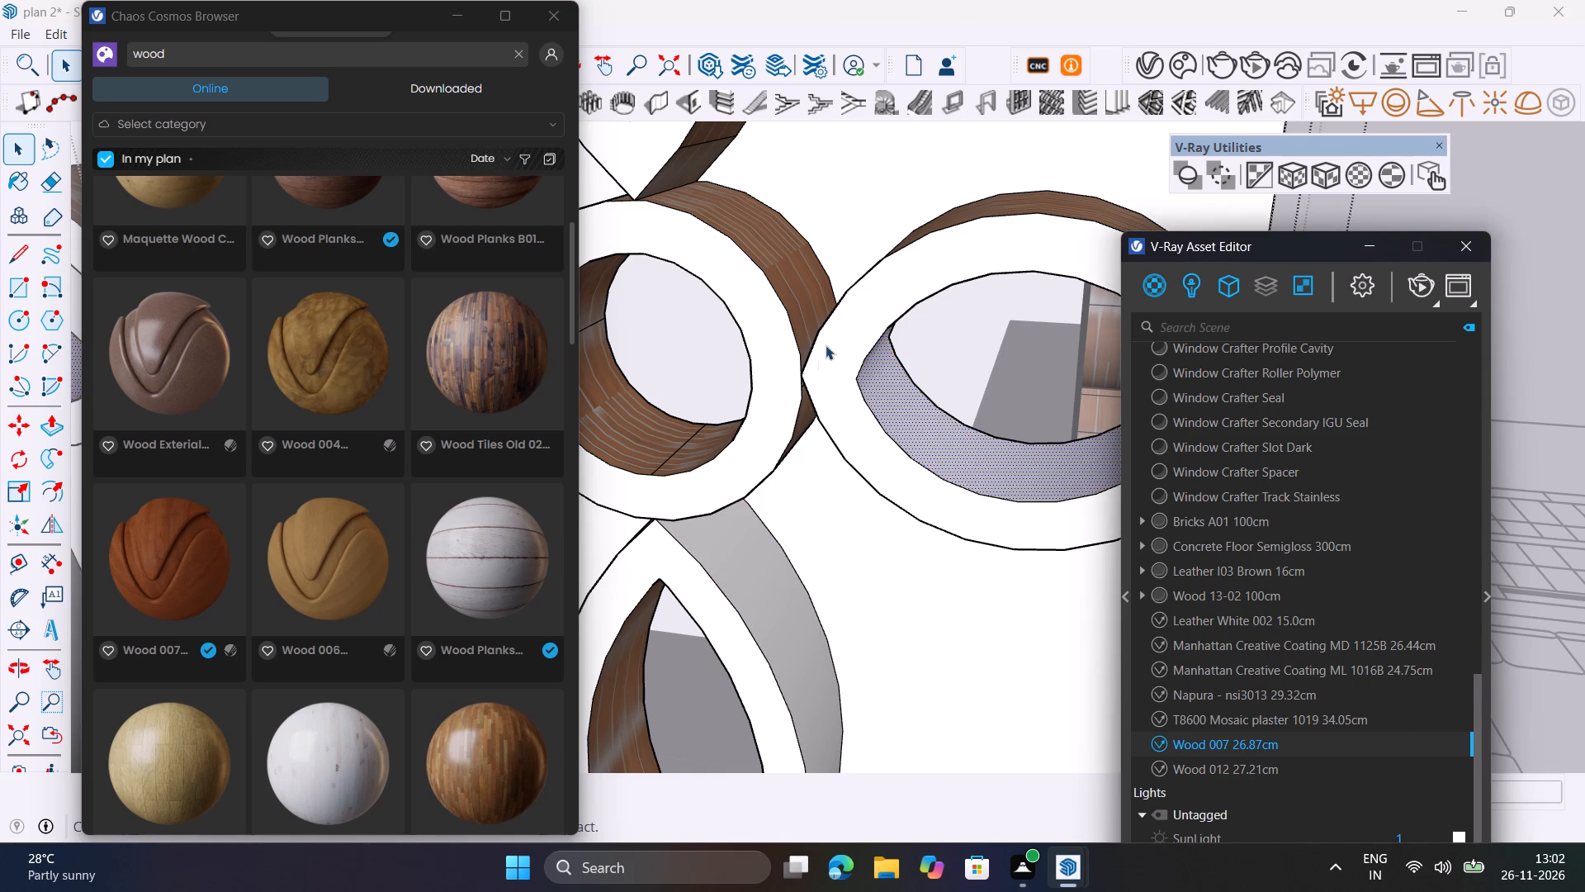
click(807, 306)
right_click(1209, 742)
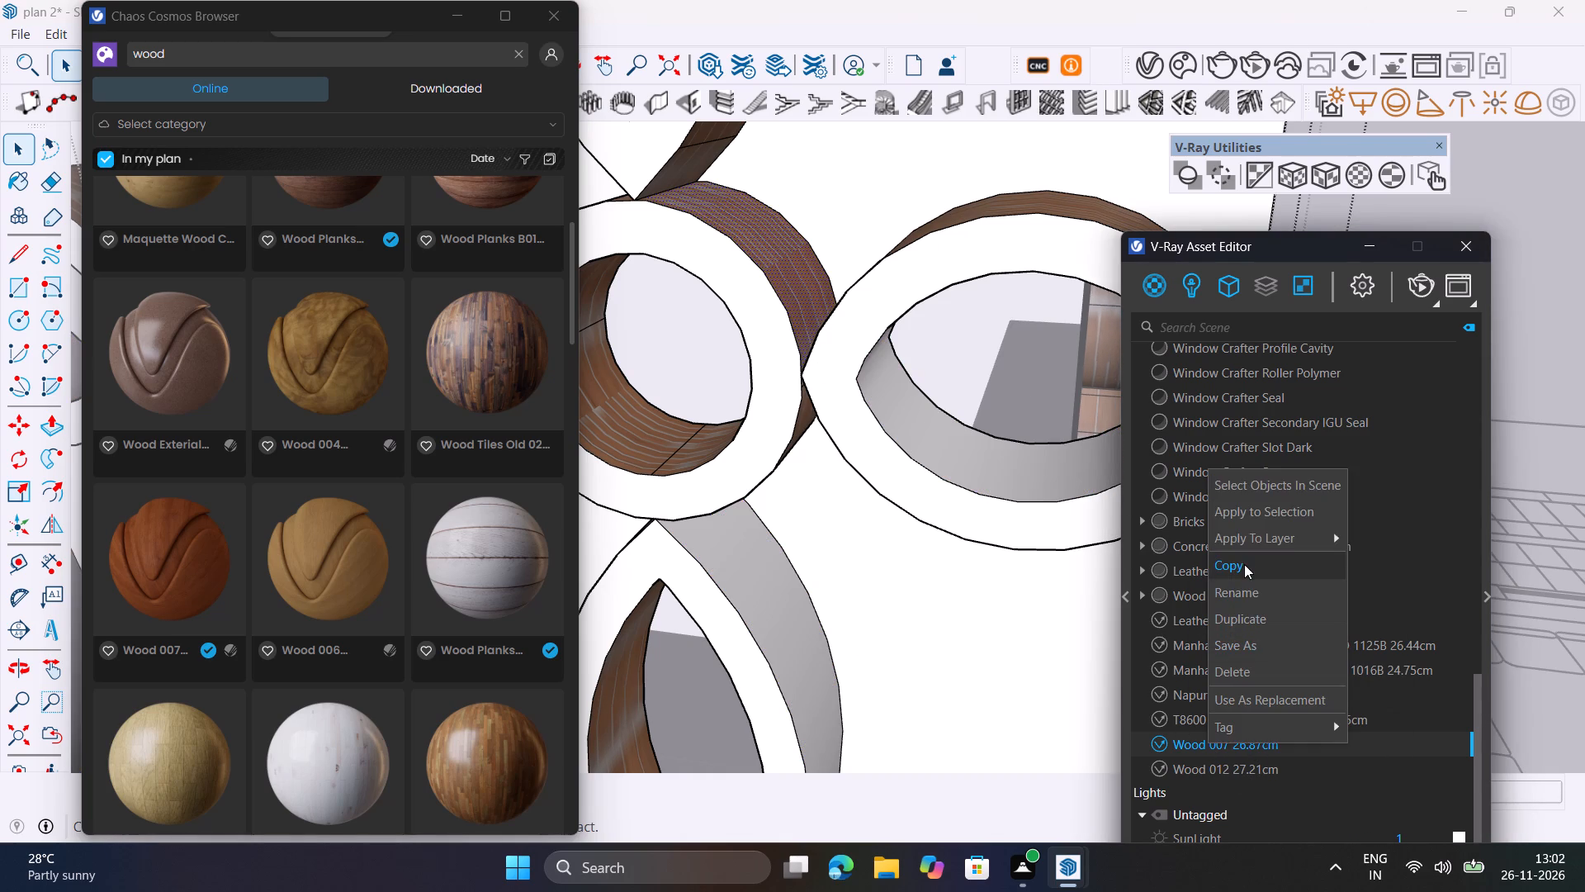
click(1275, 514)
Apply Wood 007 26.87cm to the outer-edge side petal's upper outer wall and the inside wall of the lower petal.
middle_drag(1013, 522, 947, 738)
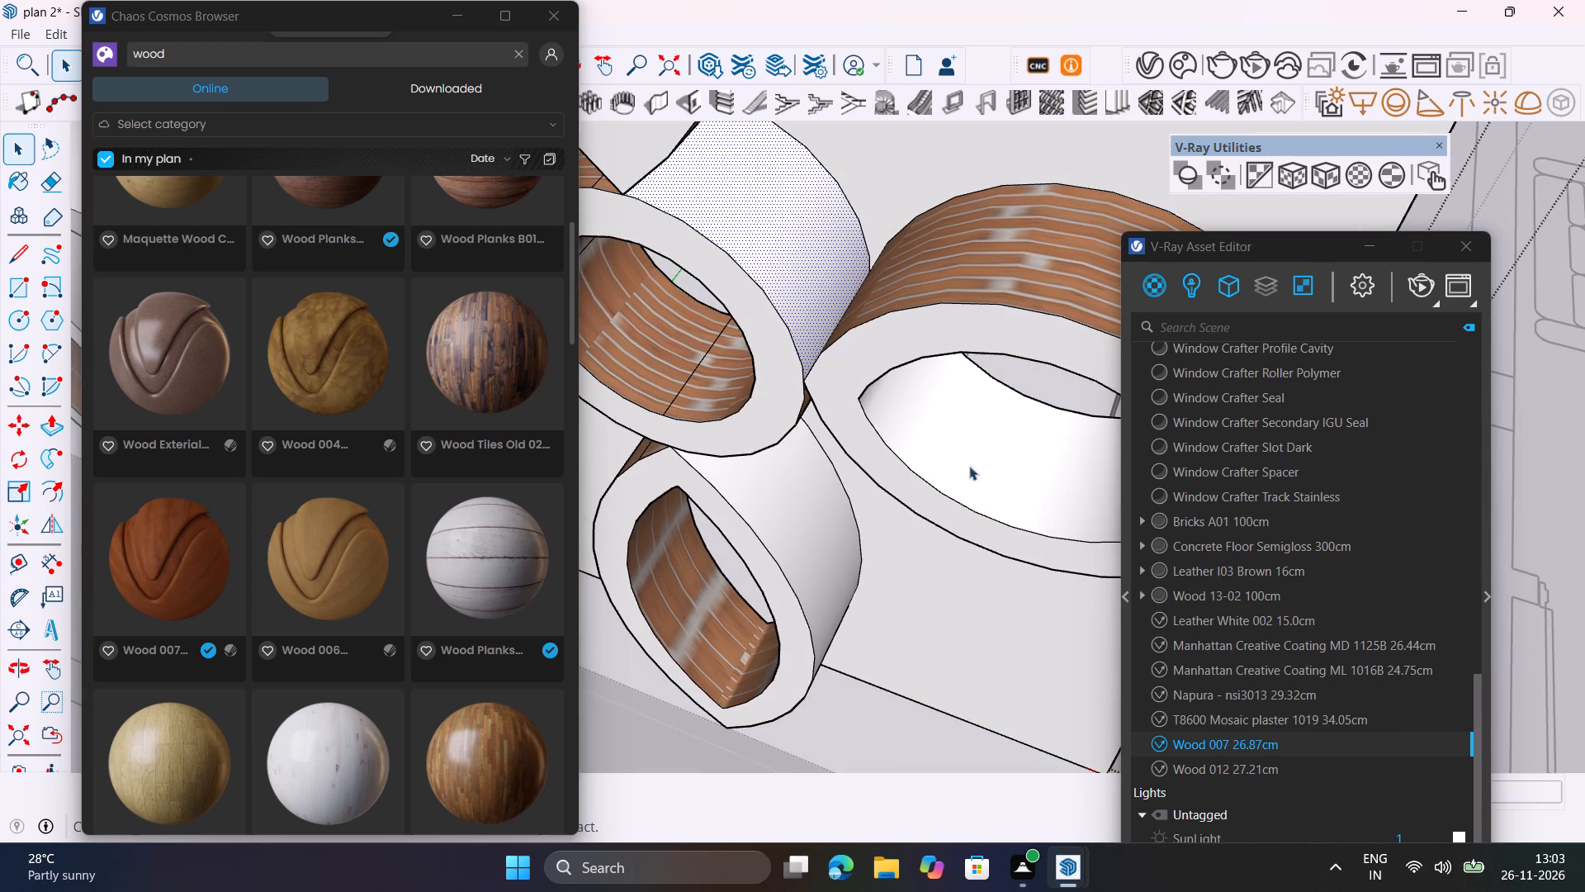
click(1011, 264)
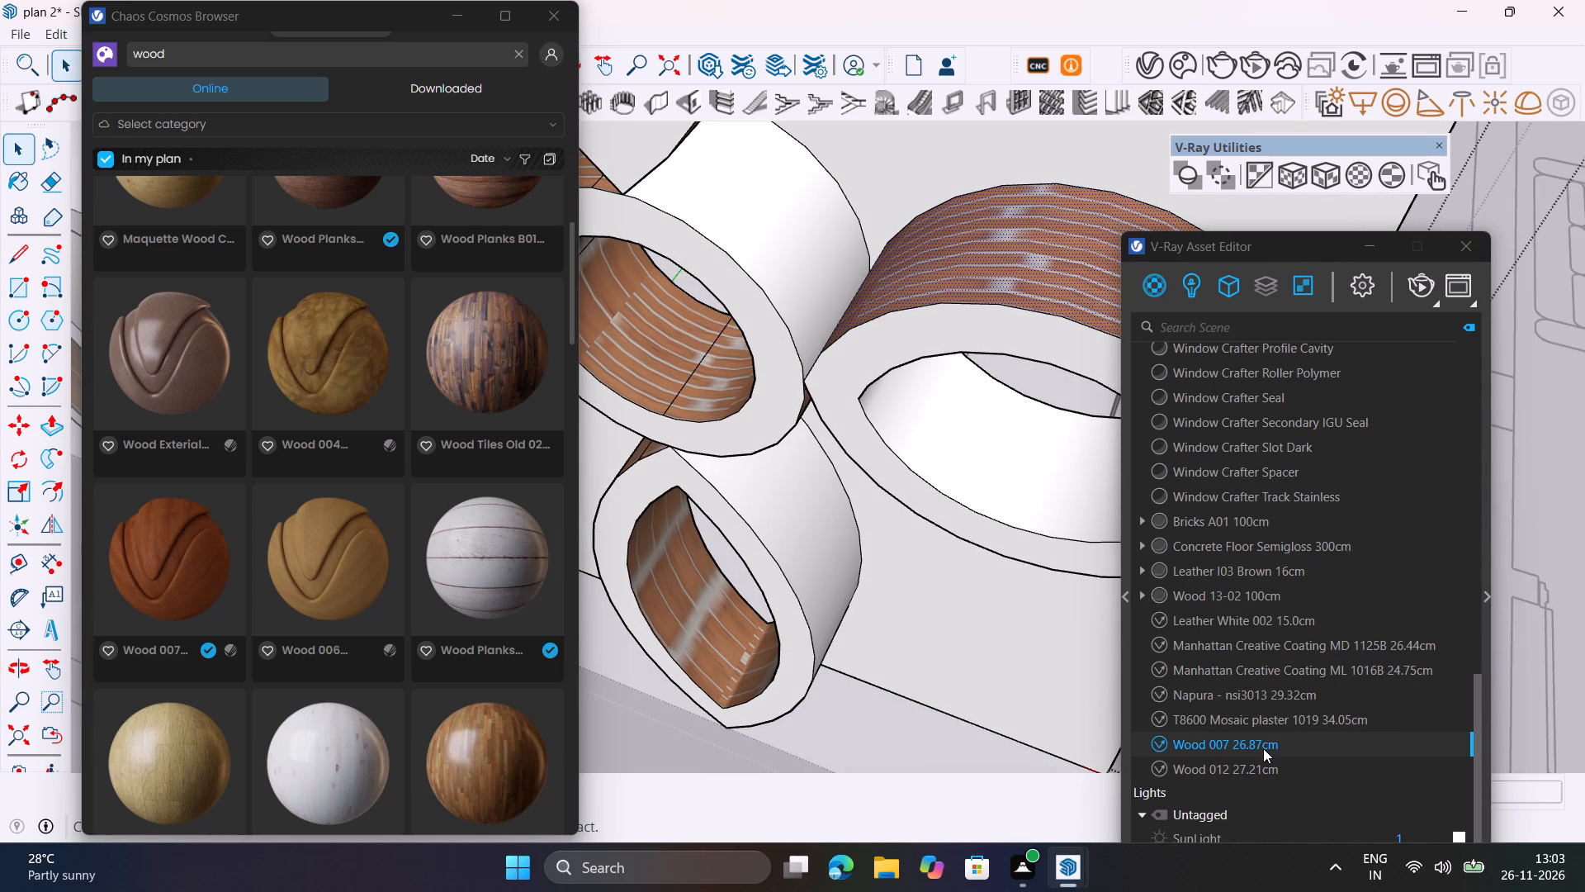
right_click(1263, 748)
click(1329, 505)
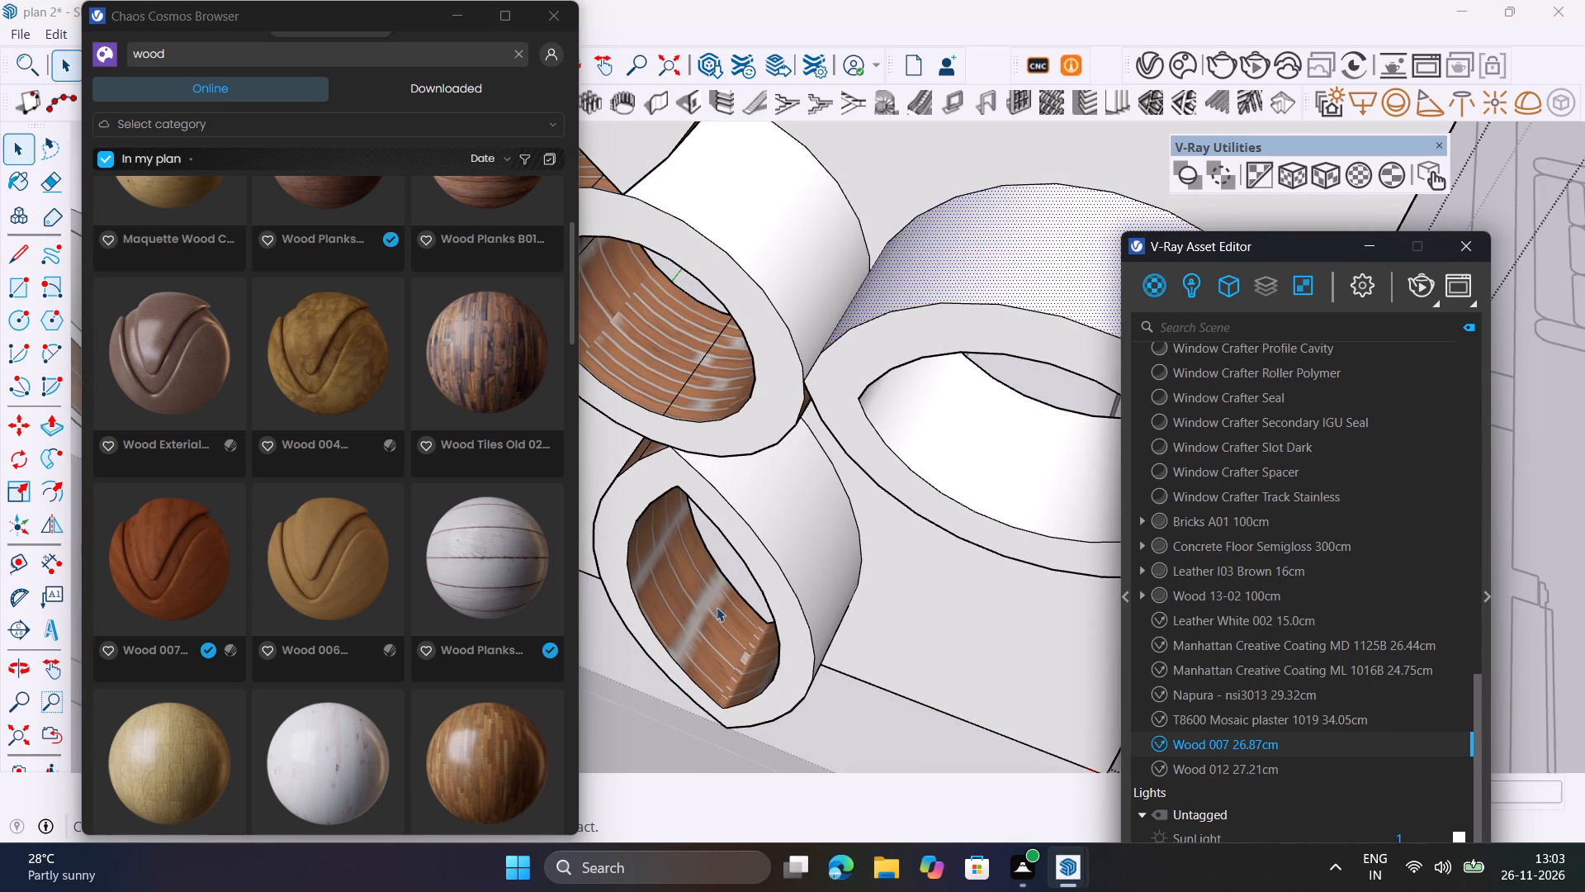
click(707, 619)
right_click(1199, 748)
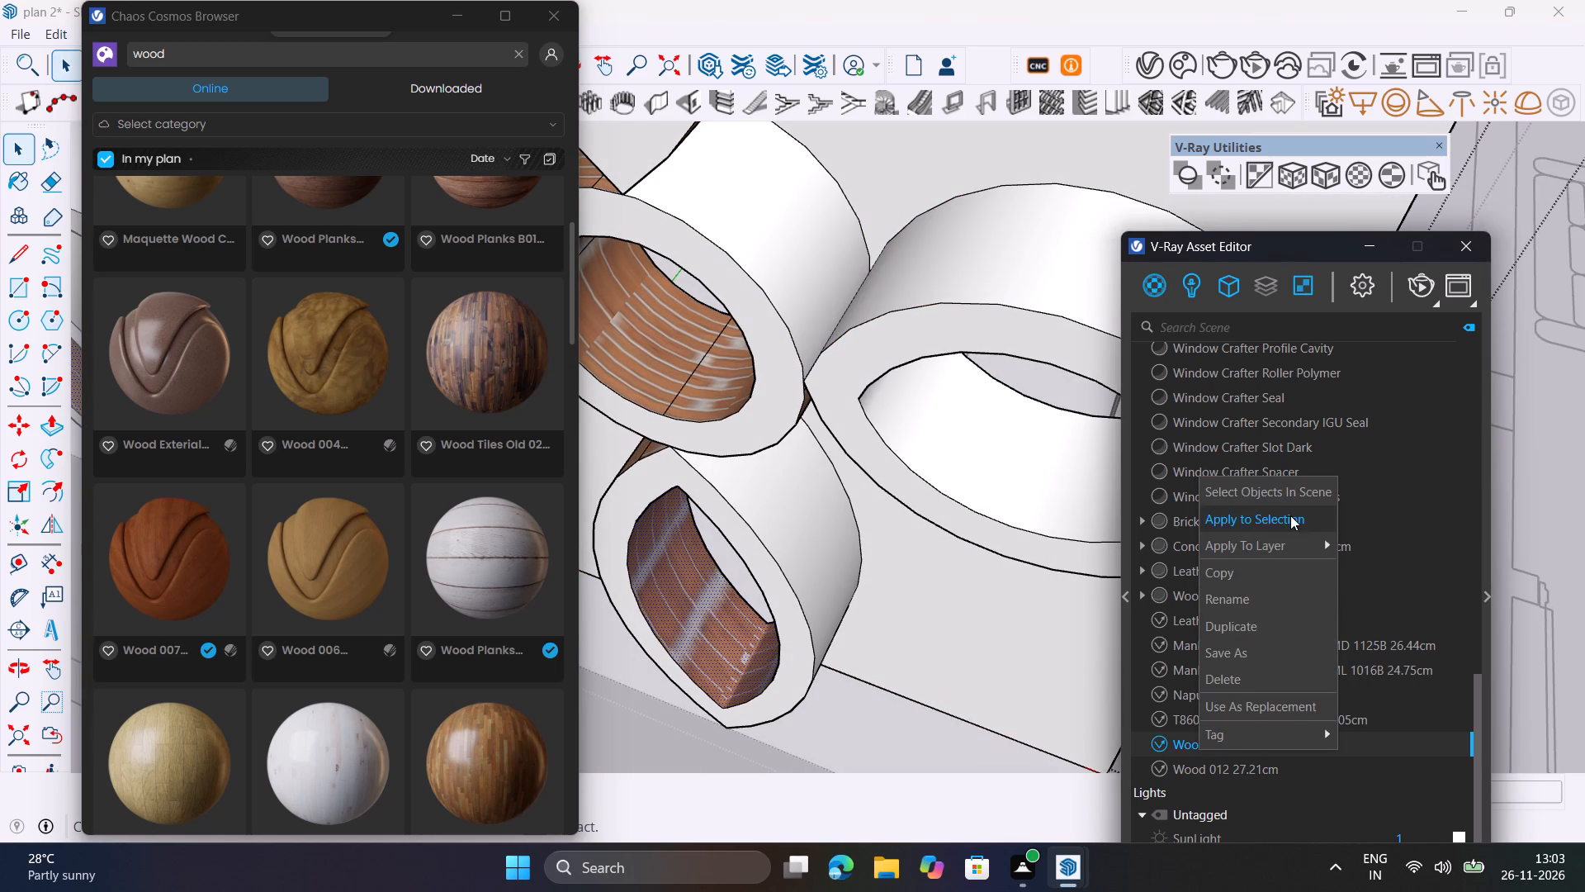
click(1290, 515)
Apply Wood 007 26.87cm to both halves of the centre ring's inside wall.
click(655, 351)
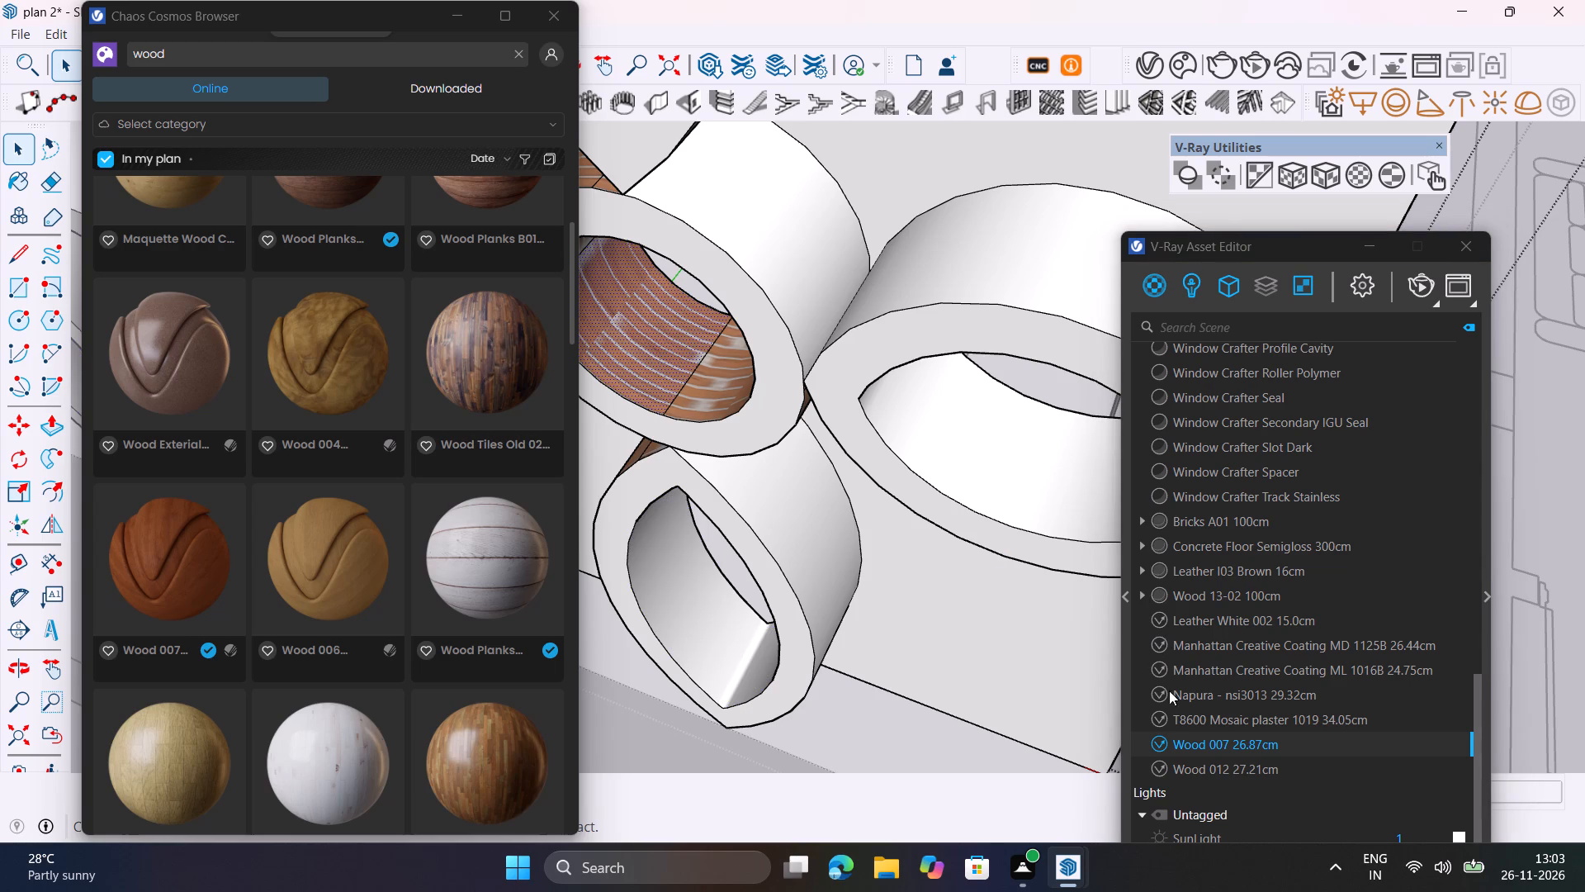
right_click(1241, 733)
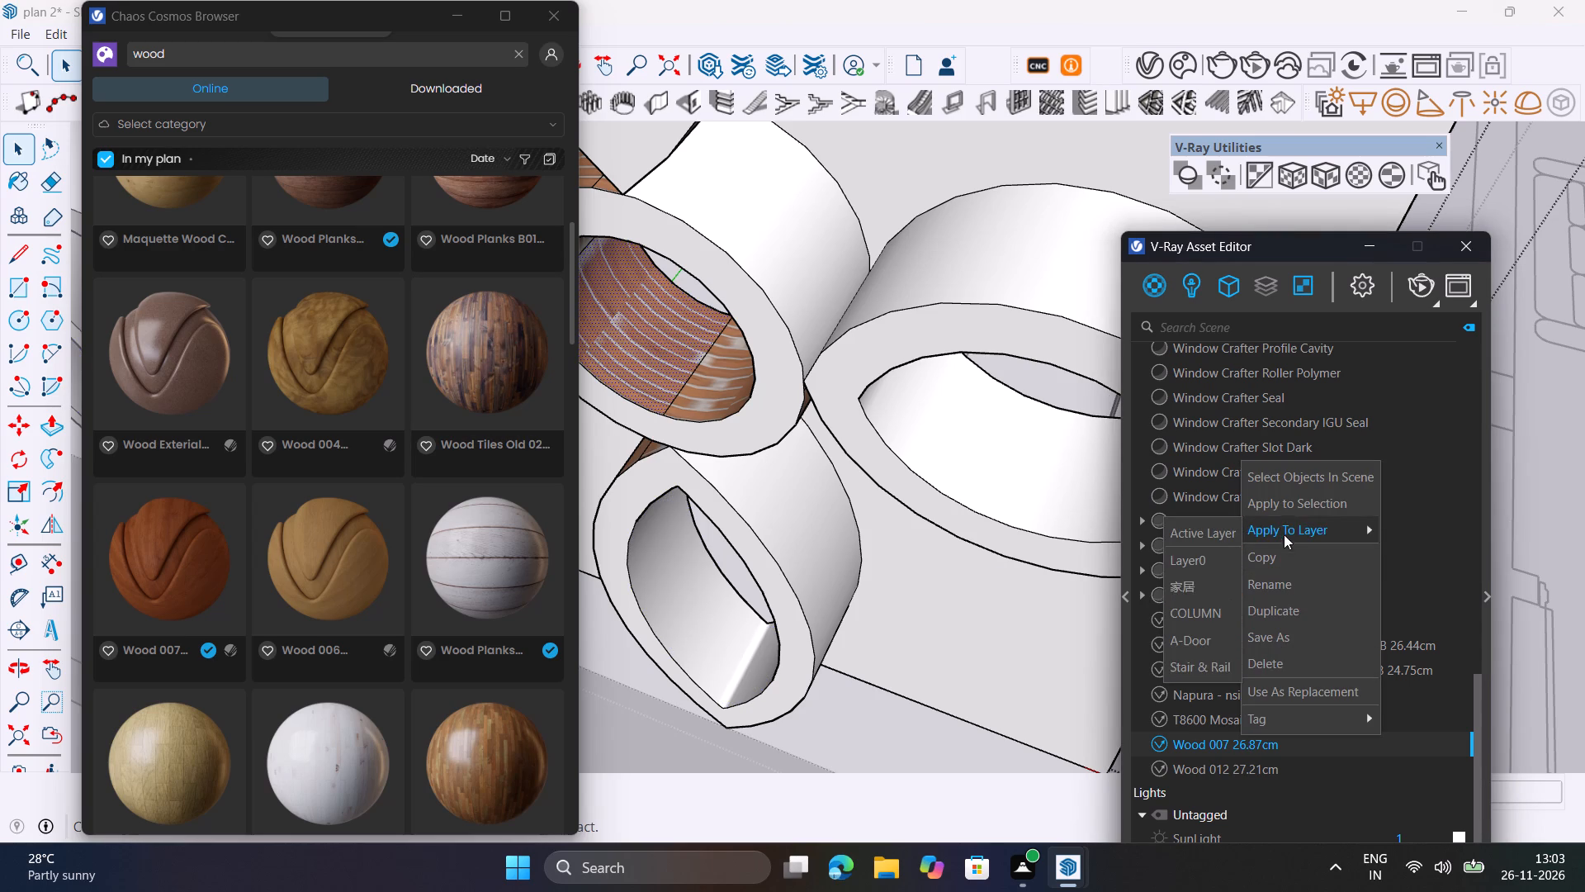
click(1298, 499)
middle_drag(779, 523, 968, 566)
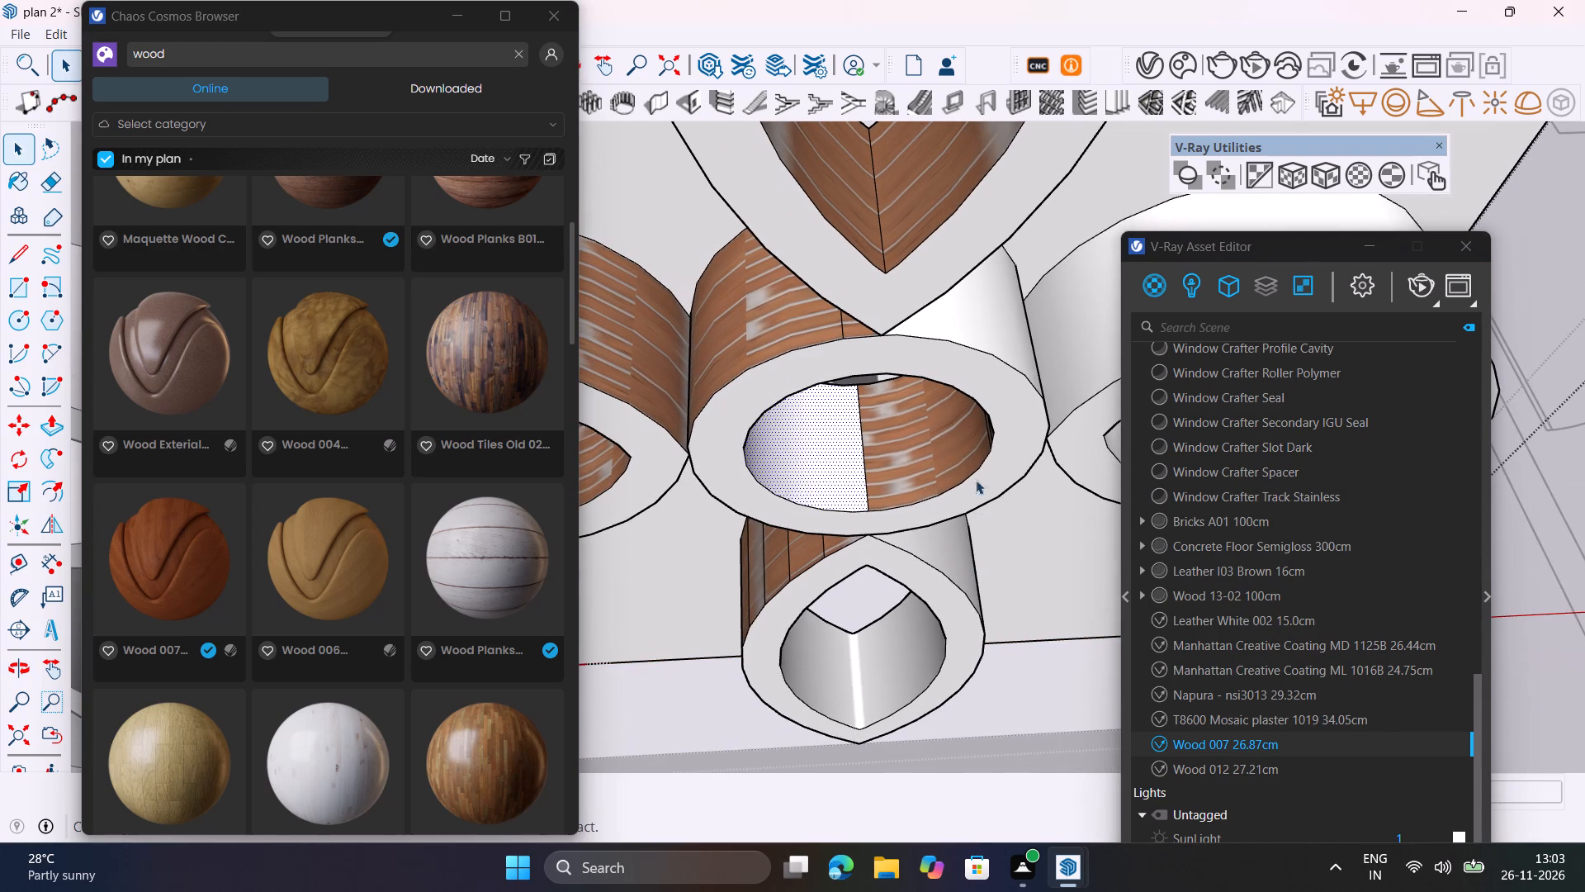
click(941, 444)
right_click(1248, 743)
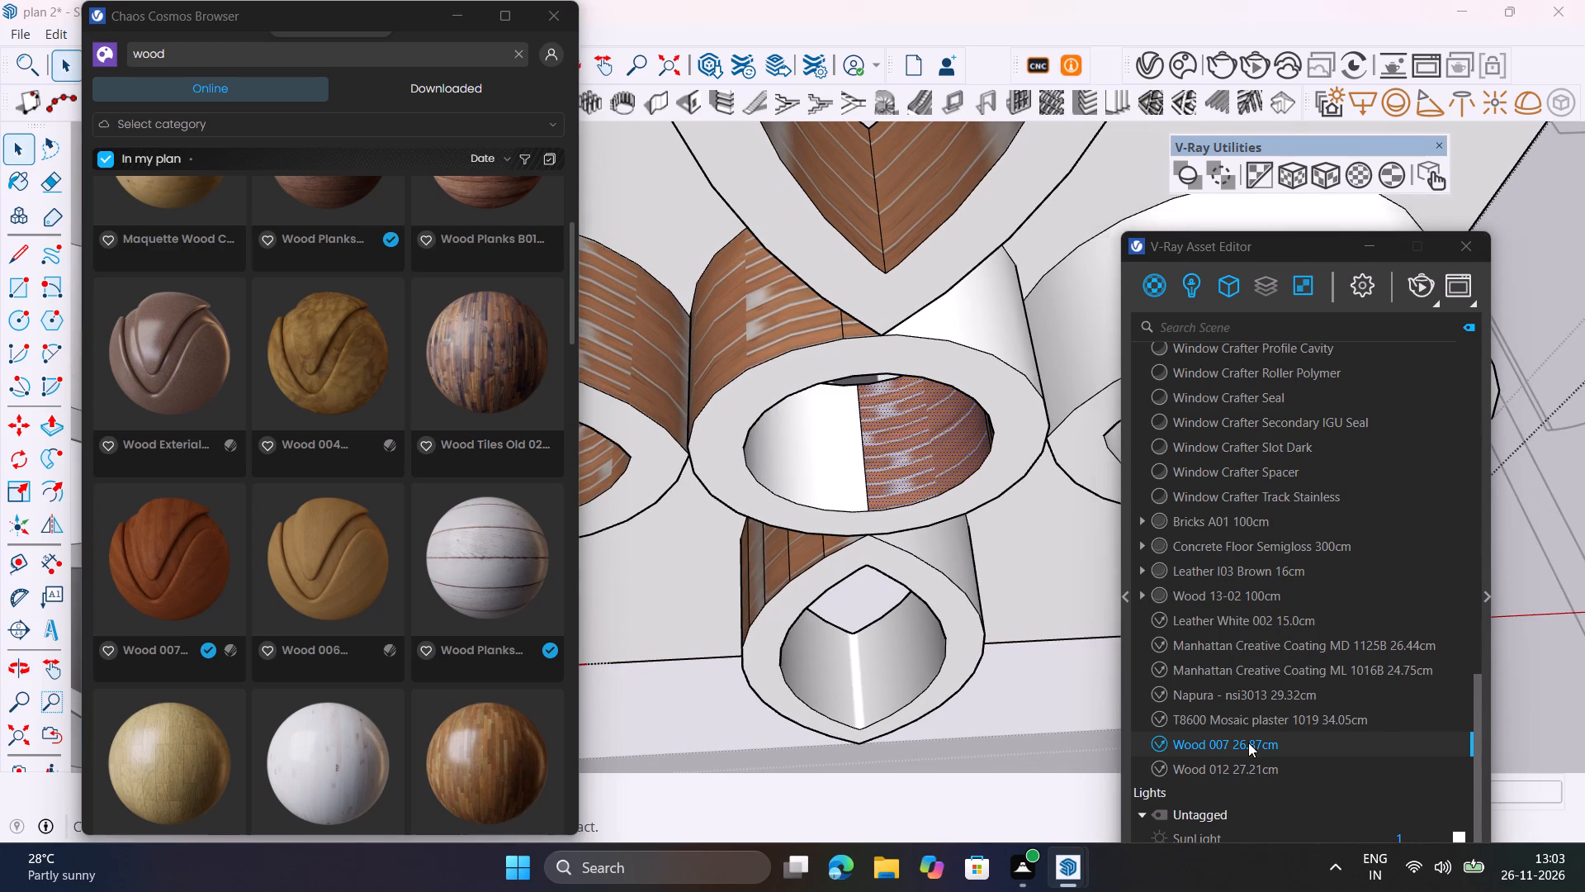
click(1307, 505)
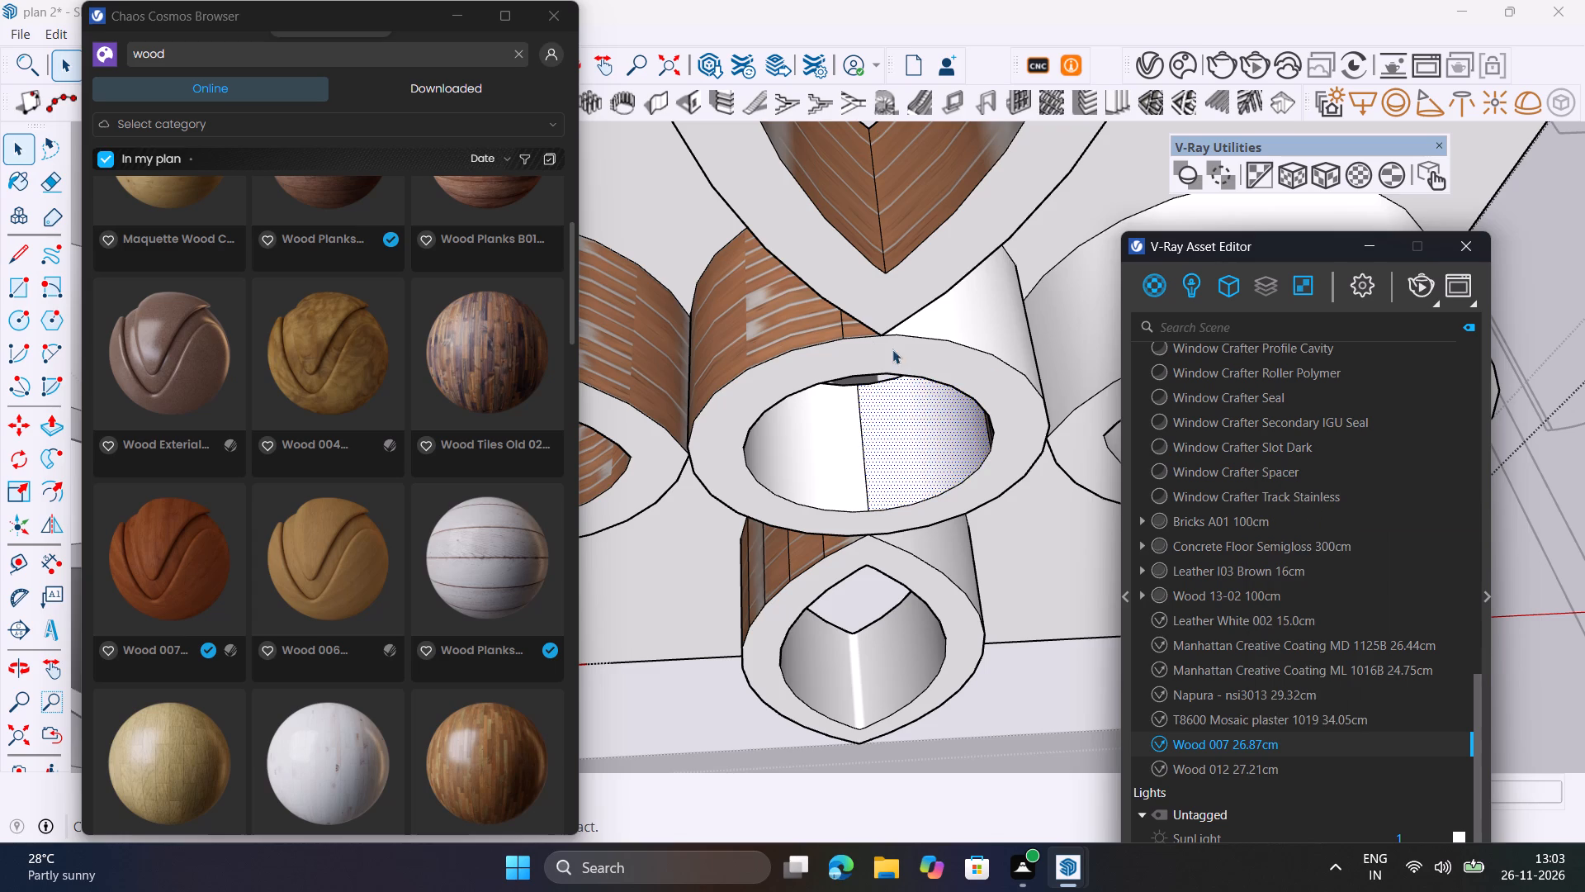
Apply Wood 007 26.87cm to the centre ring's remaining brown outer wall and the small strip beneath the upper petal's tip.
click(800, 331)
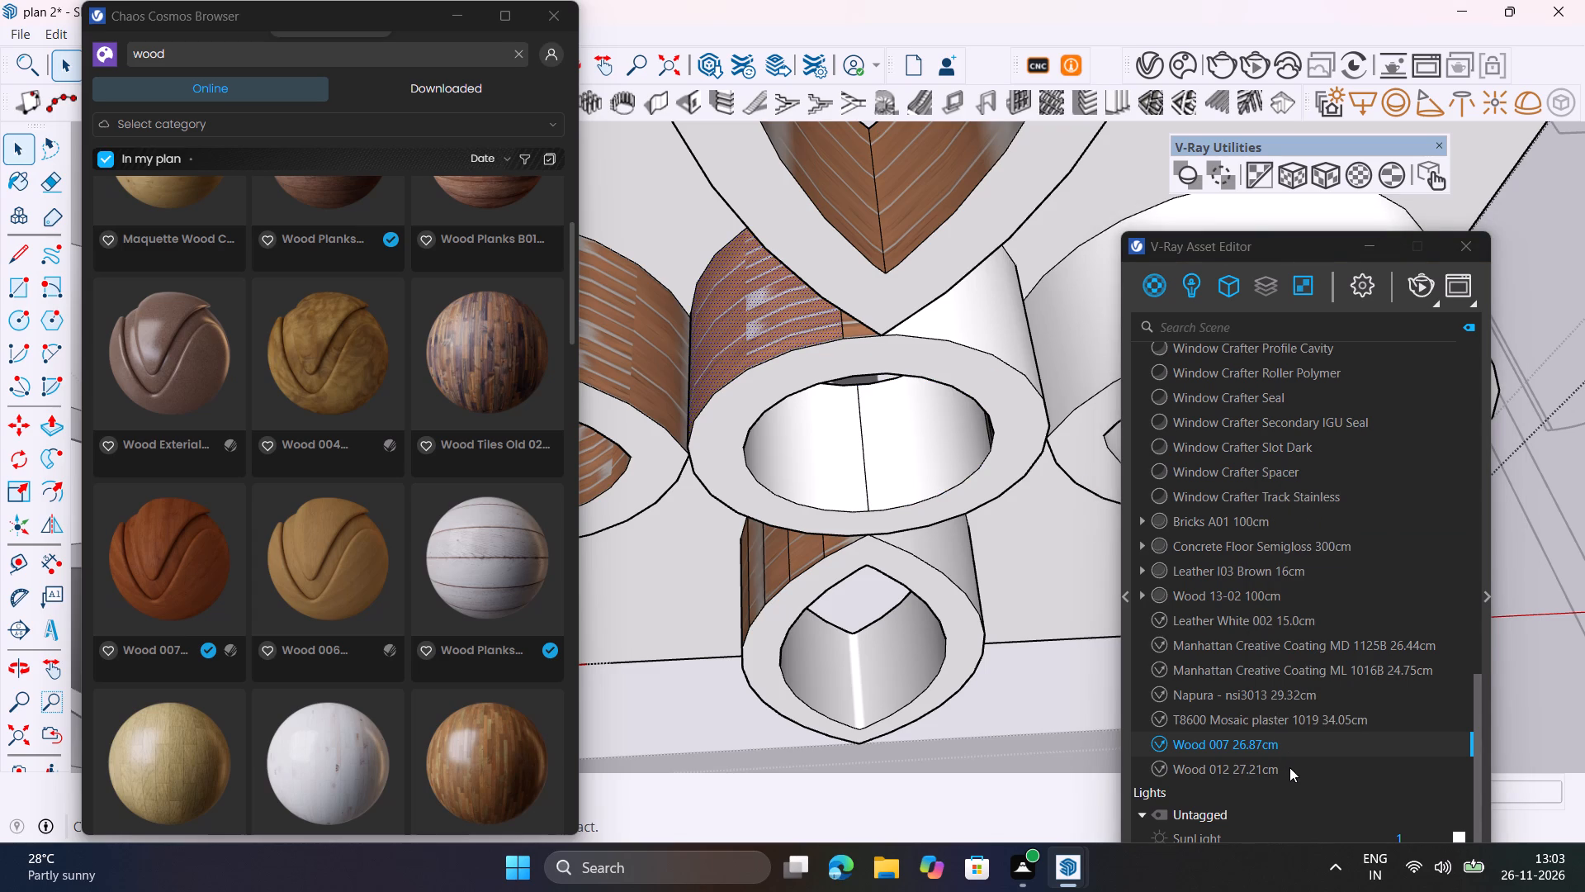
right_click(1280, 749)
click(1373, 525)
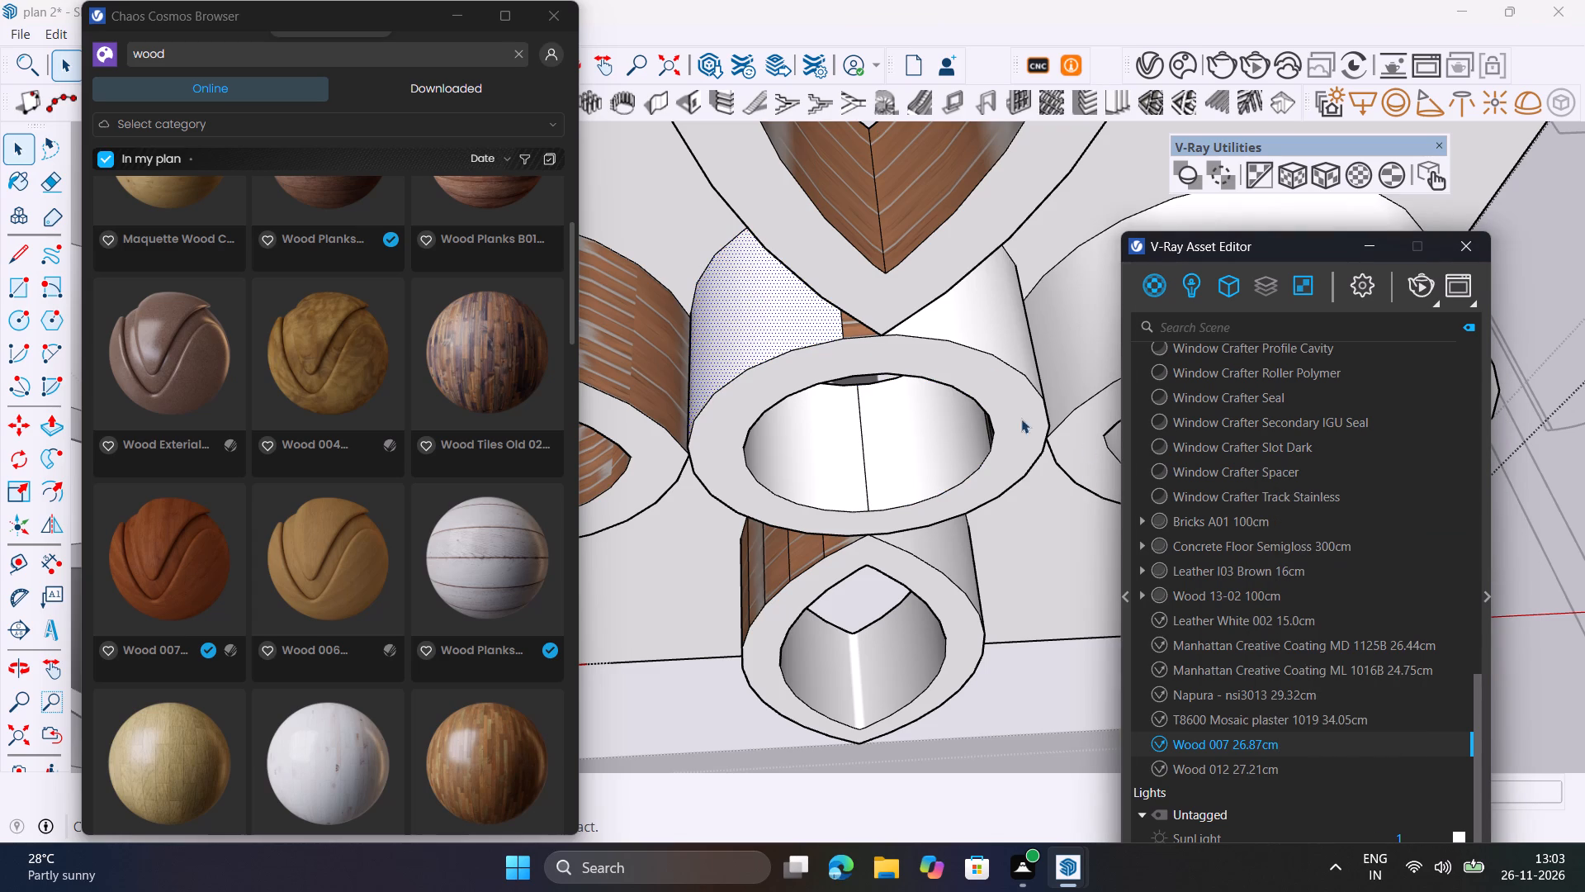
click(850, 332)
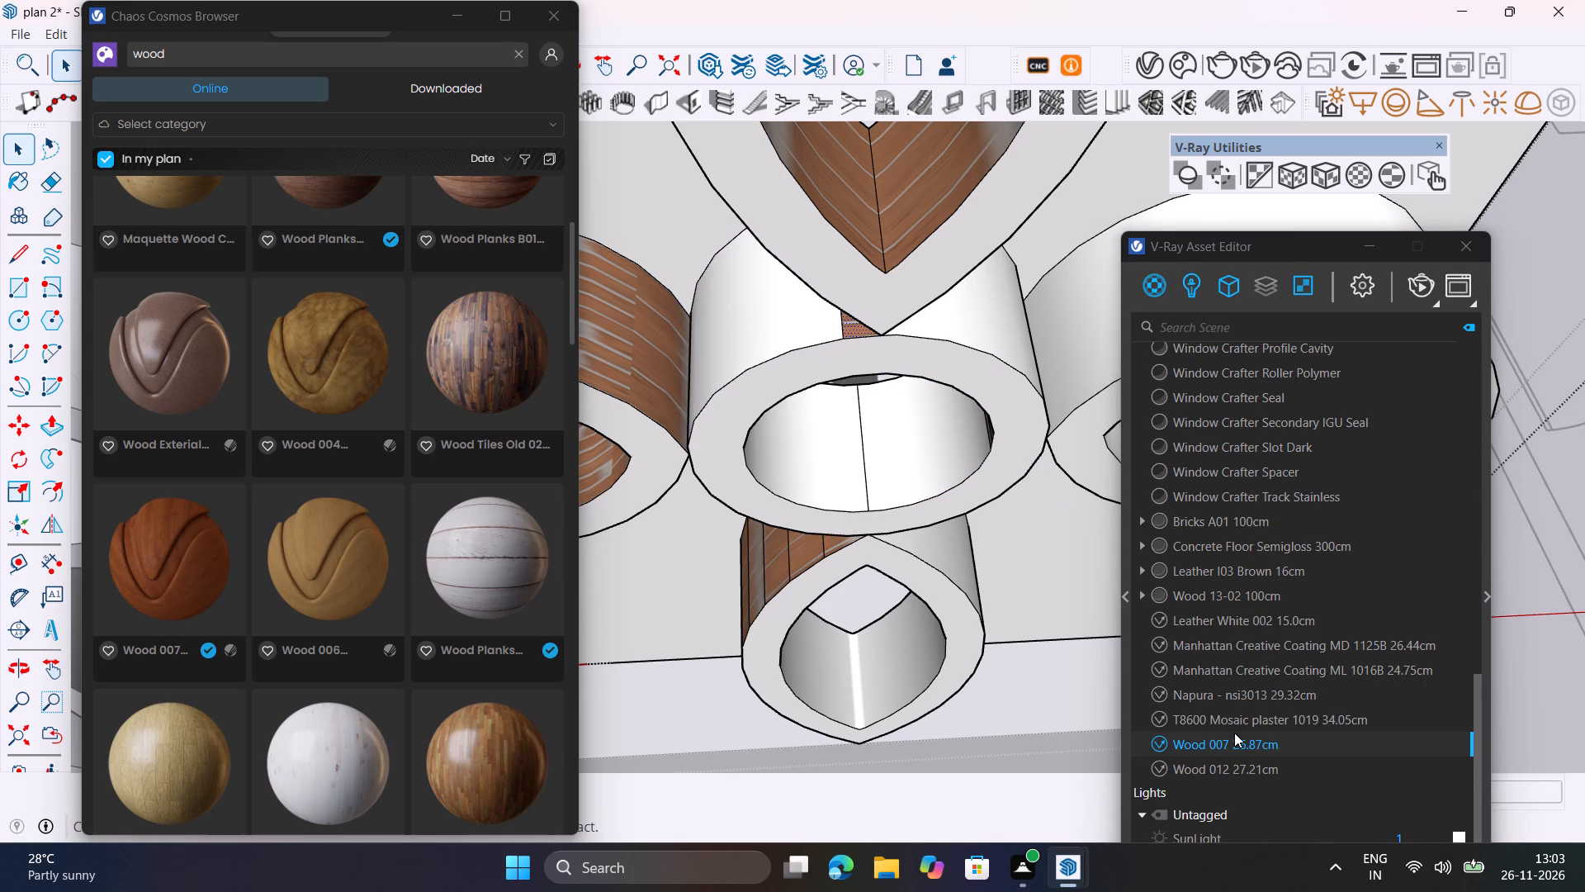
right_click(1237, 747)
click(1318, 517)
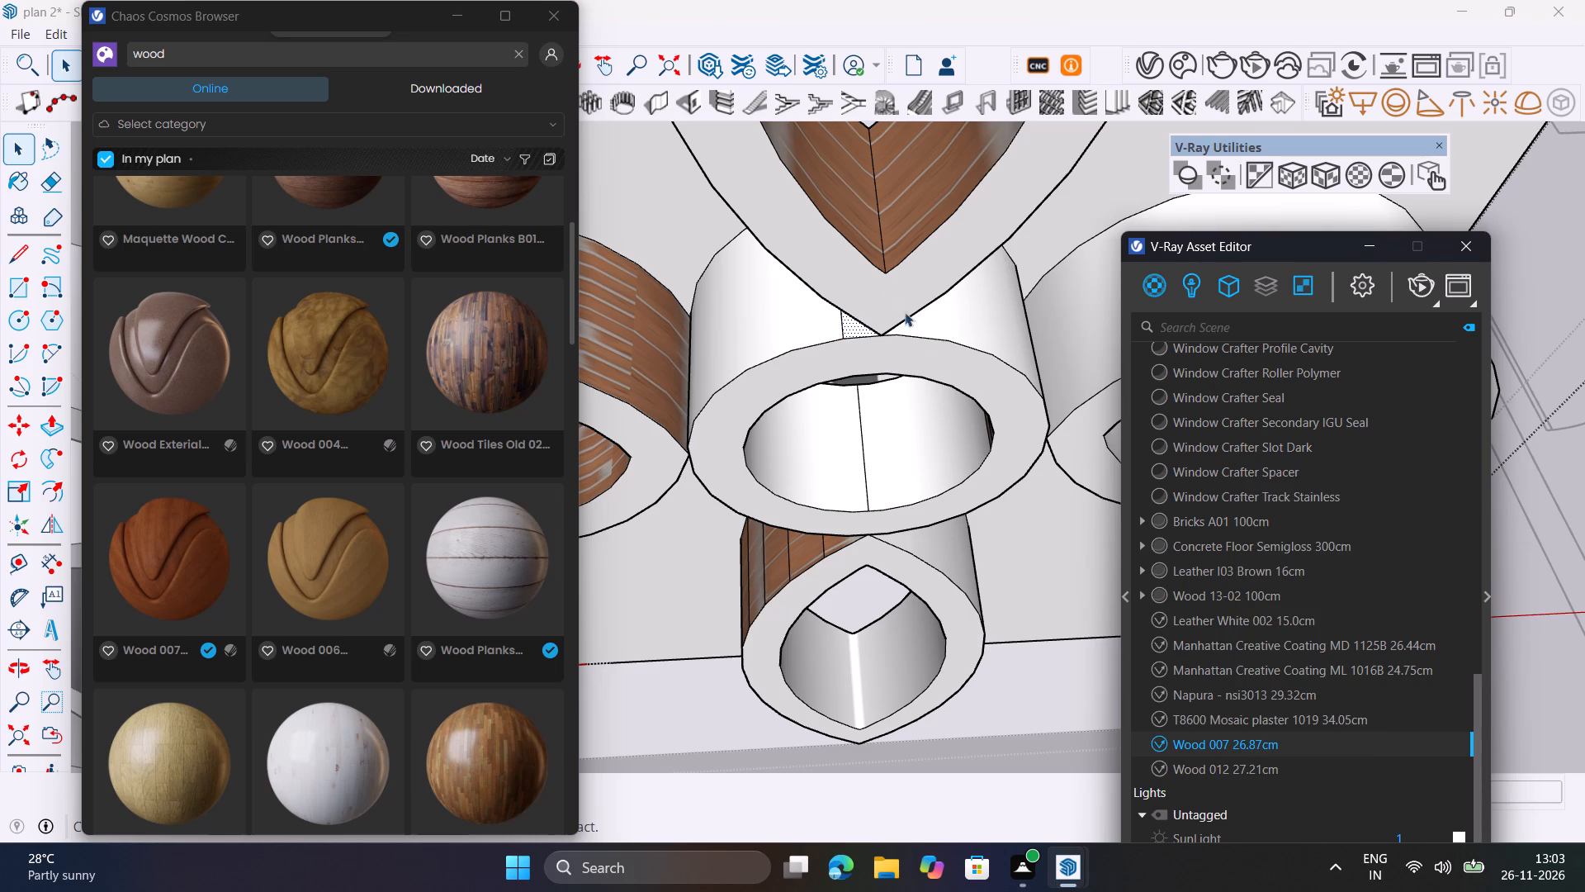
Apply Wood 007 26.87cm to both brown halves of the upper petal's inside wall and to its brown outer wall.
click(944, 192)
right_click(1283, 743)
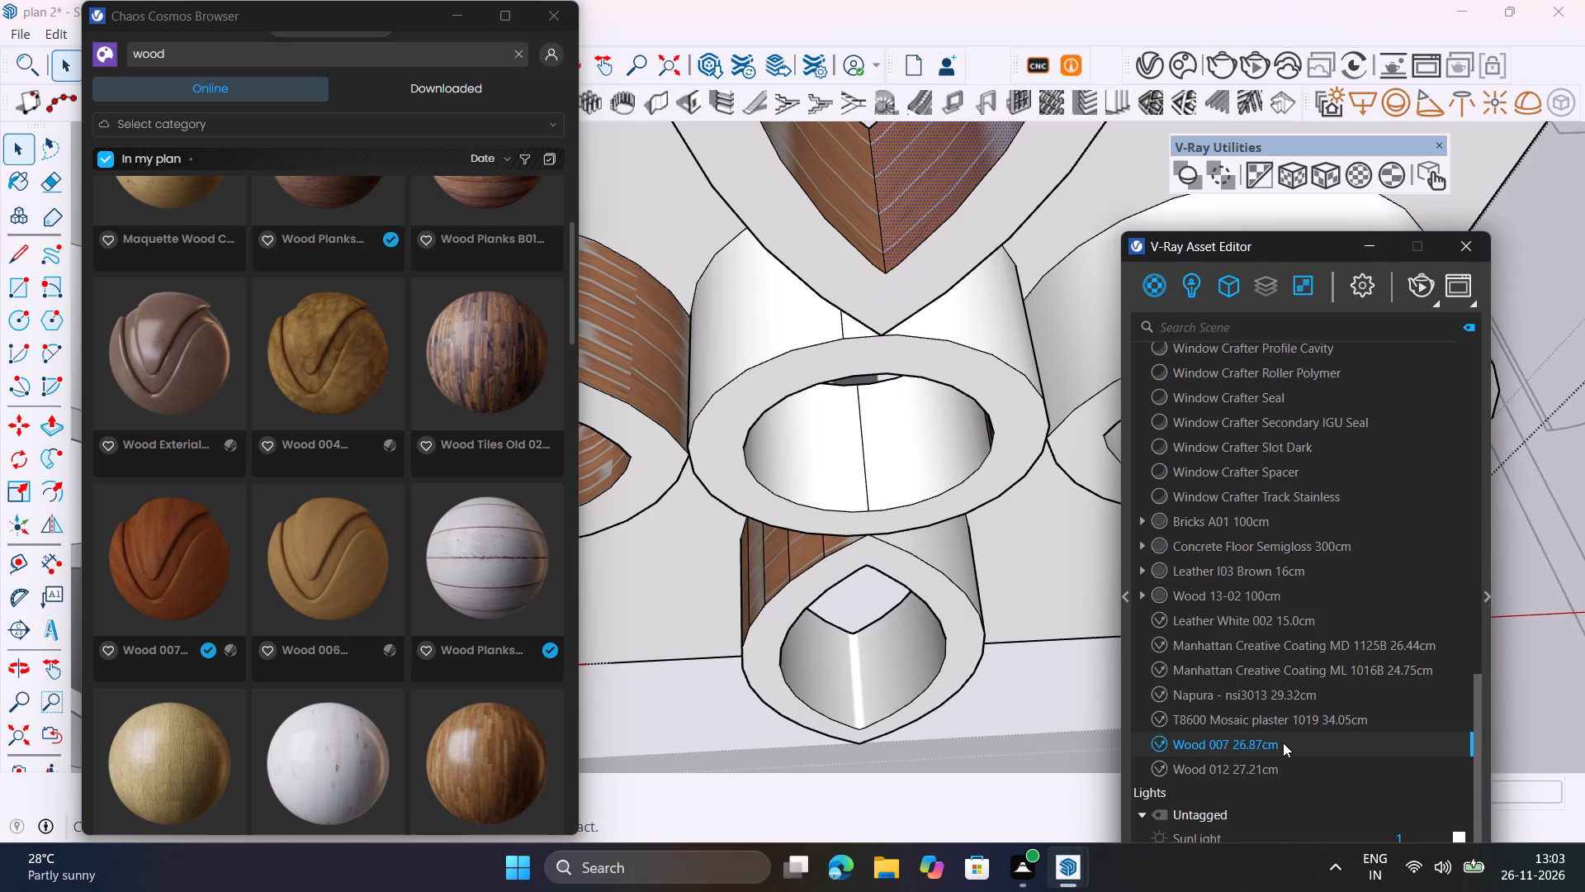
click(1359, 516)
scroll(1011, 587, down, 3)
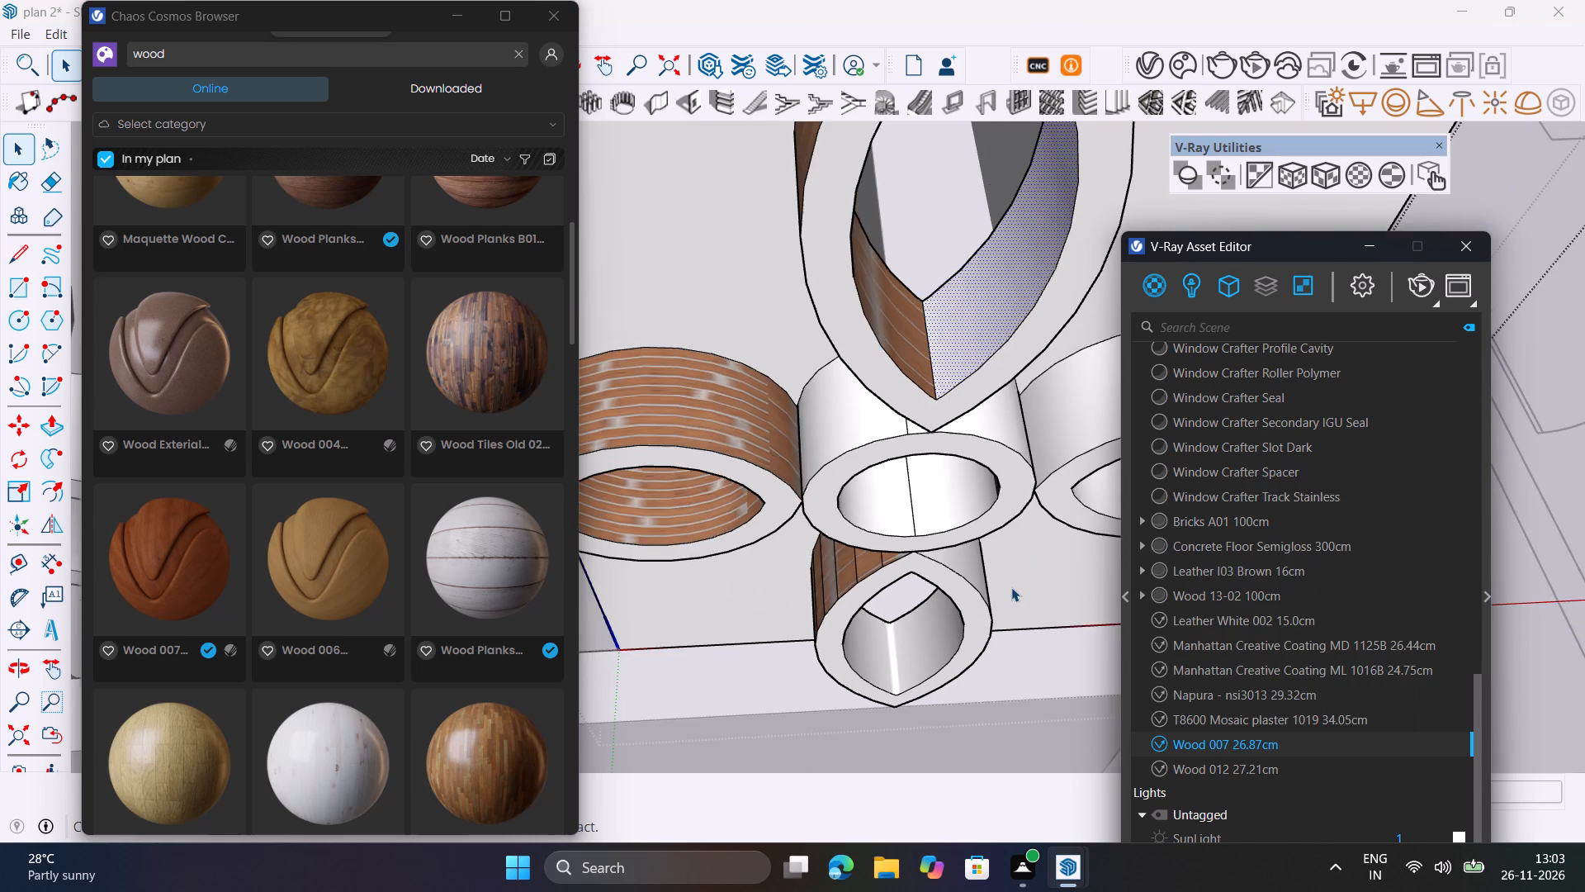
shift+middle_drag(978, 483, 1027, 715)
click(963, 614)
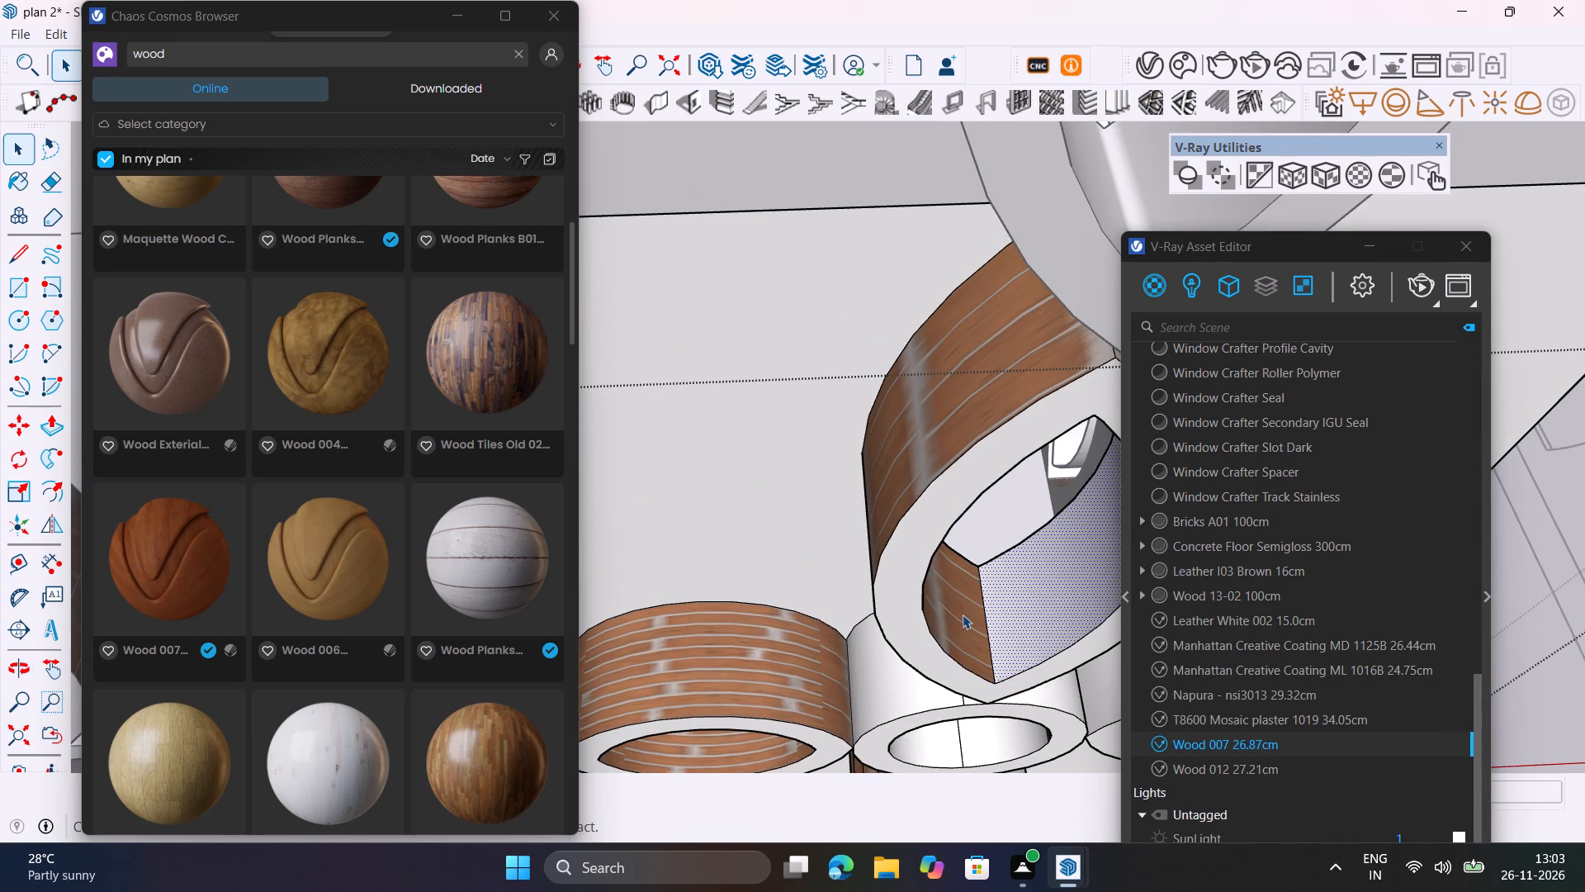
right_click(1247, 750)
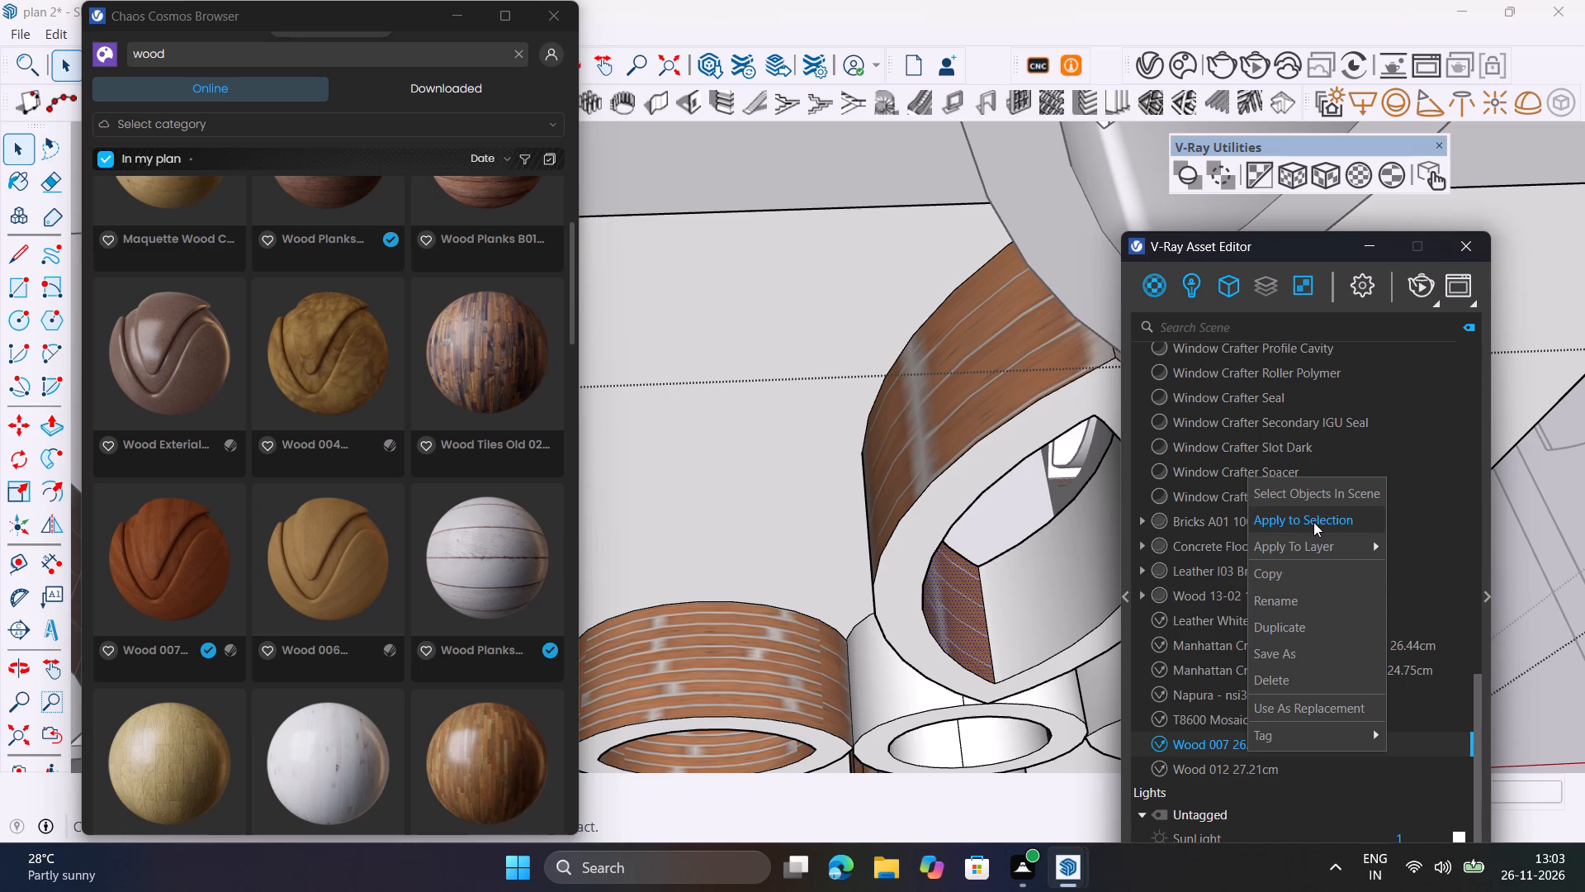
click(1313, 522)
click(999, 346)
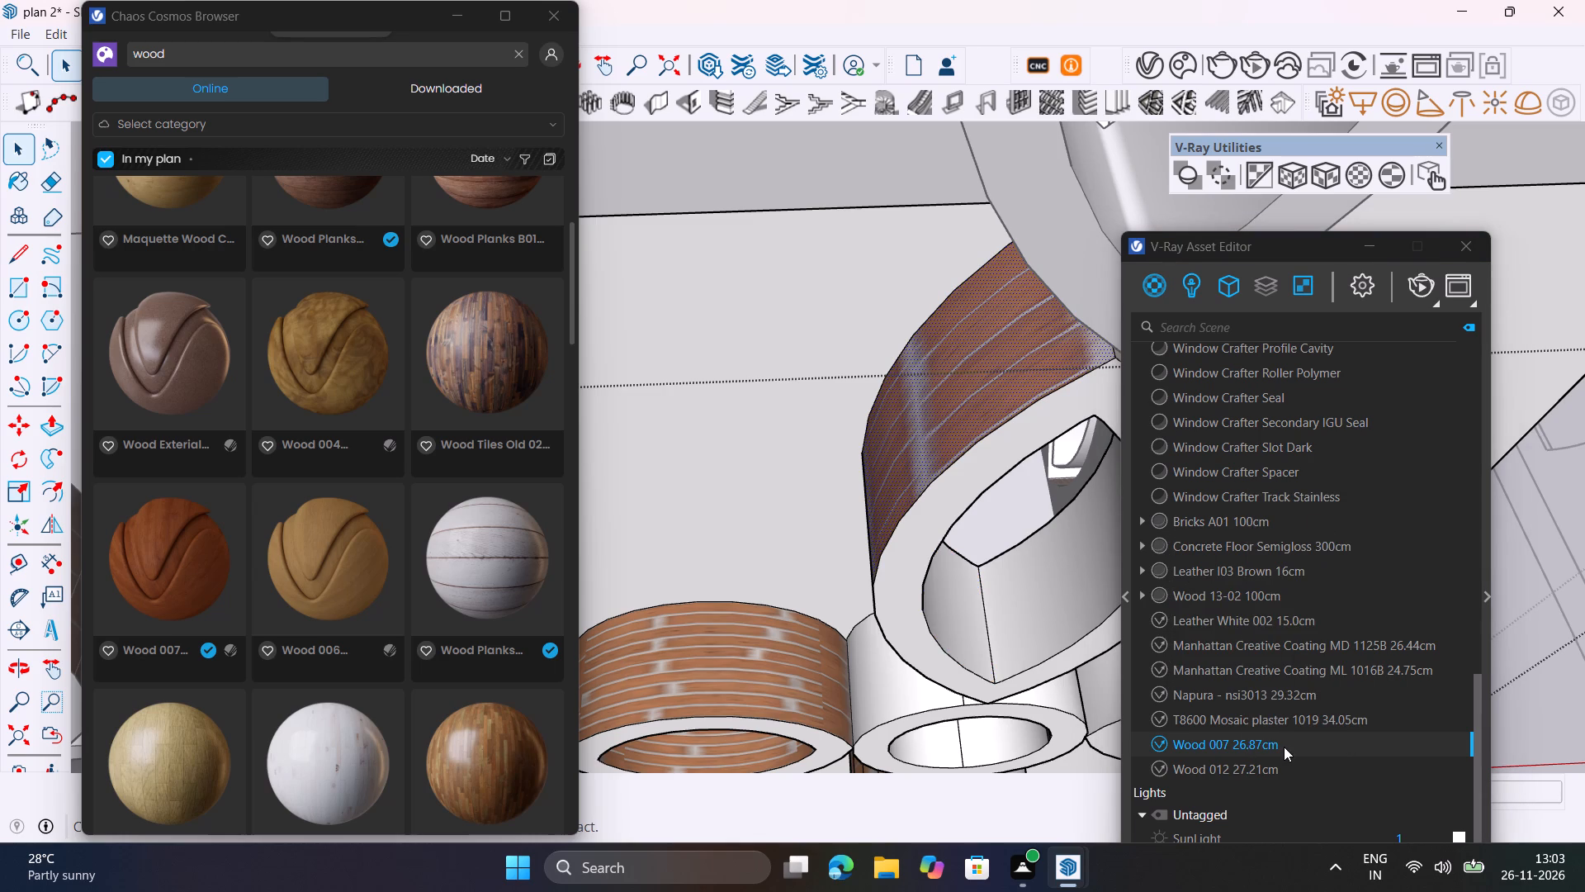
right_click(1282, 743)
click(1339, 510)
Apply Wood 007 26.87cm to the side petal's upper outer wall and its lower inside wall.
click(760, 675)
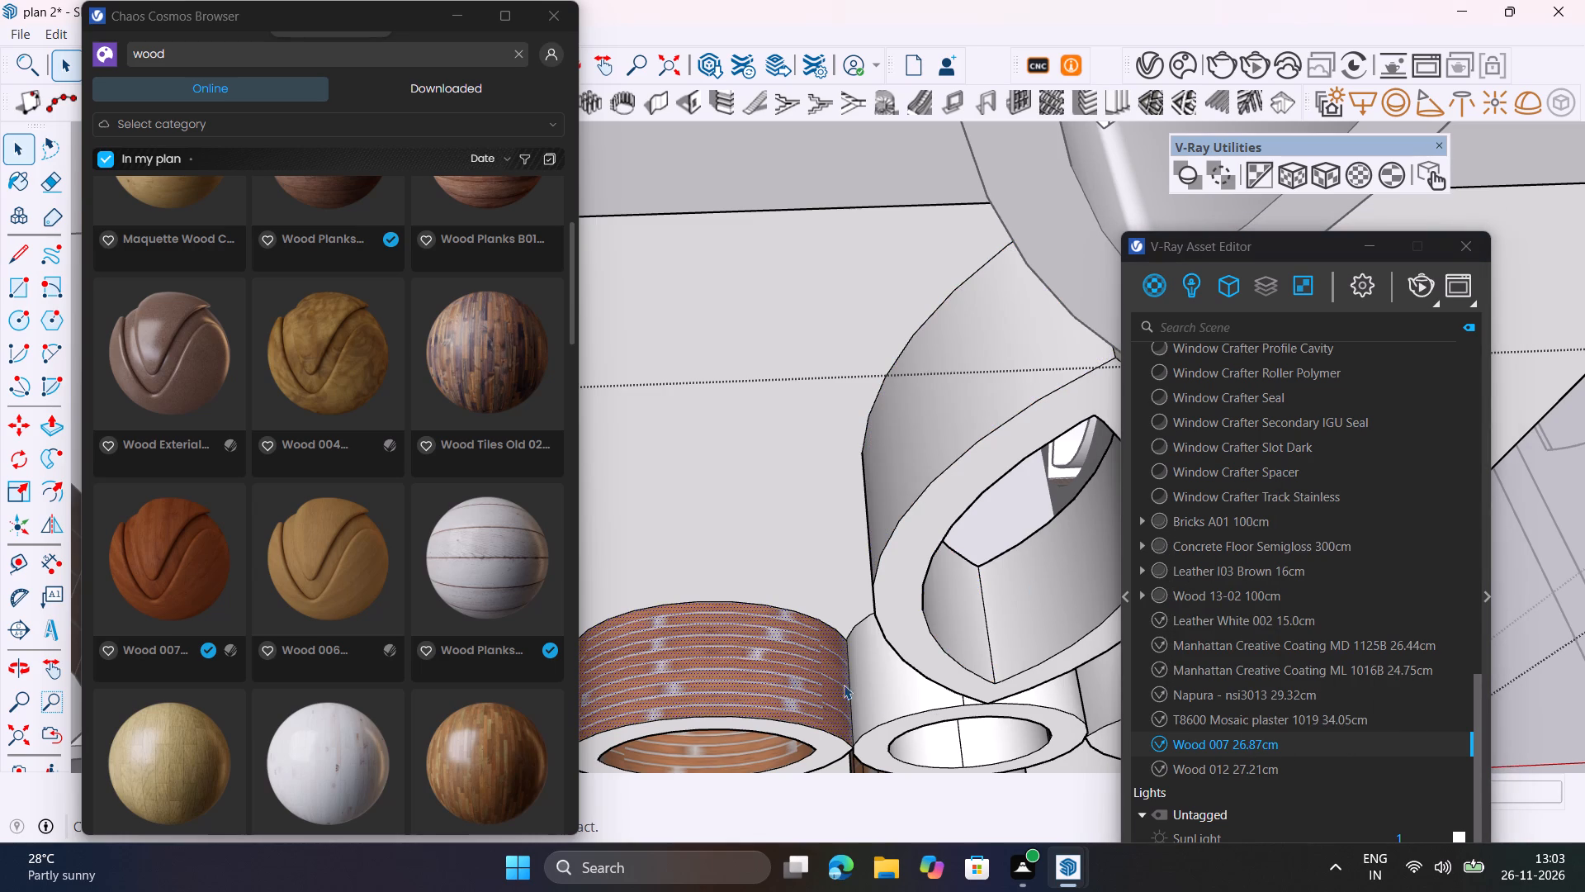
right_click(1216, 742)
click(1294, 510)
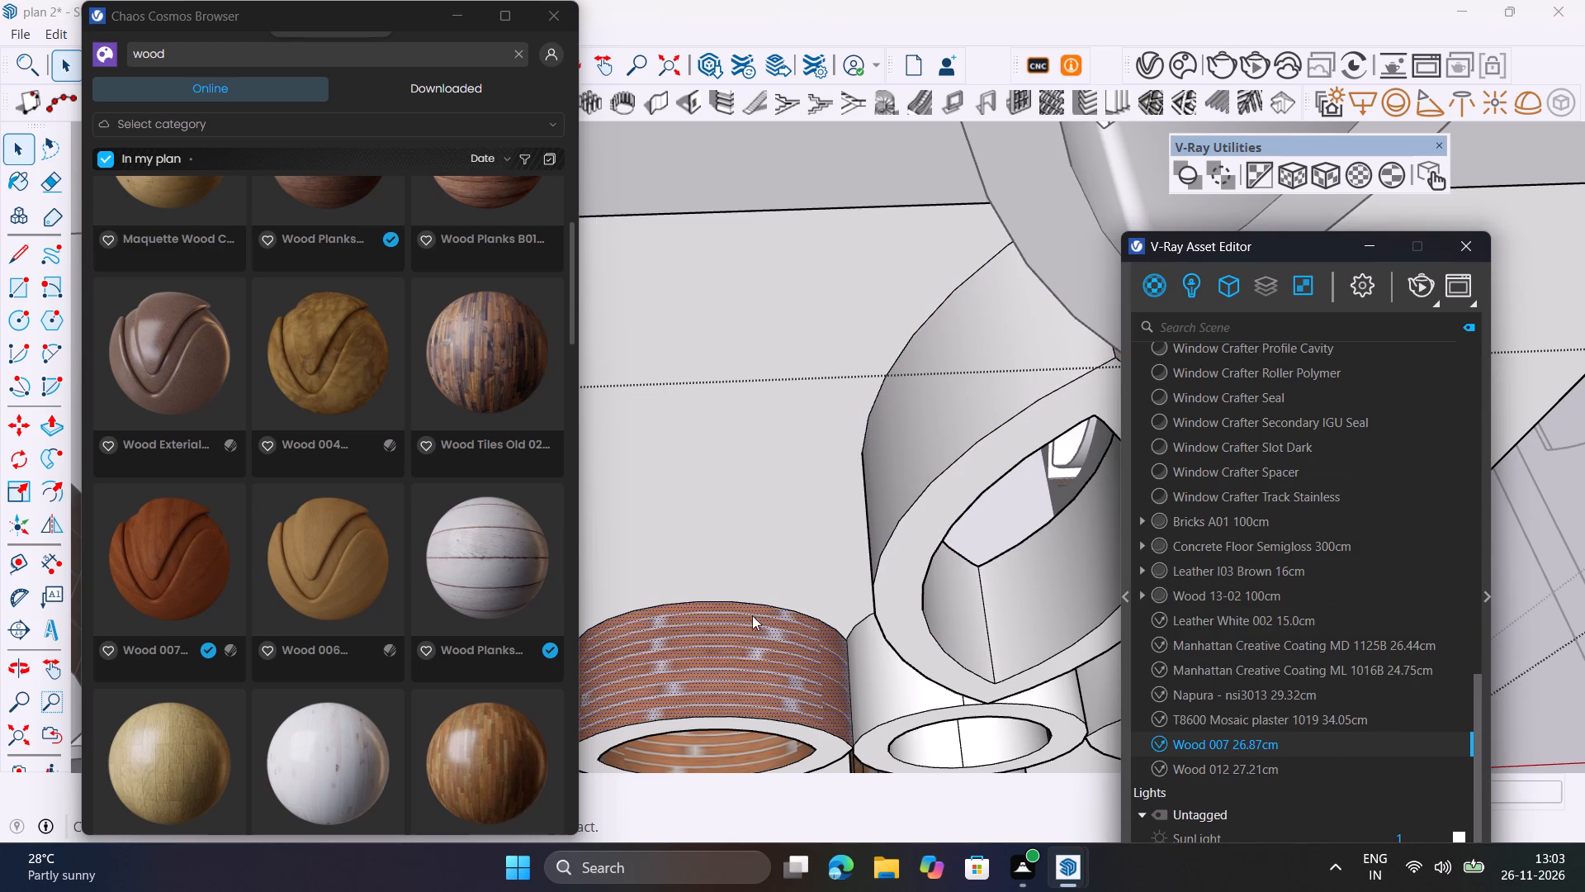
right_click(1199, 753)
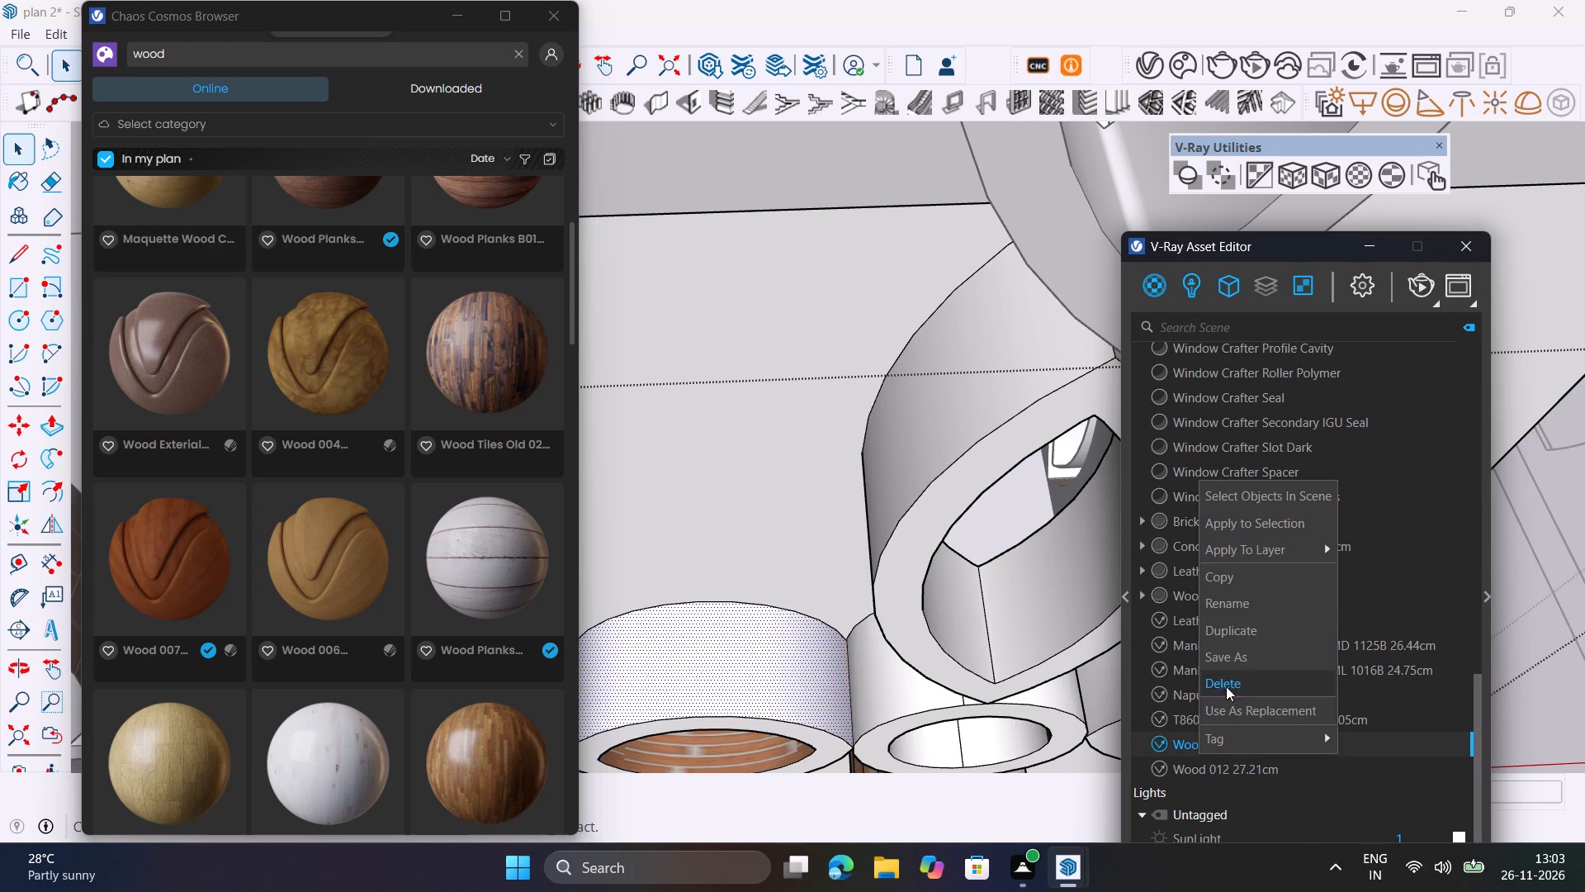
scroll(715, 692, down, 5)
middle_drag(754, 690, 769, 532)
scroll(736, 574, up, 4)
click(736, 574)
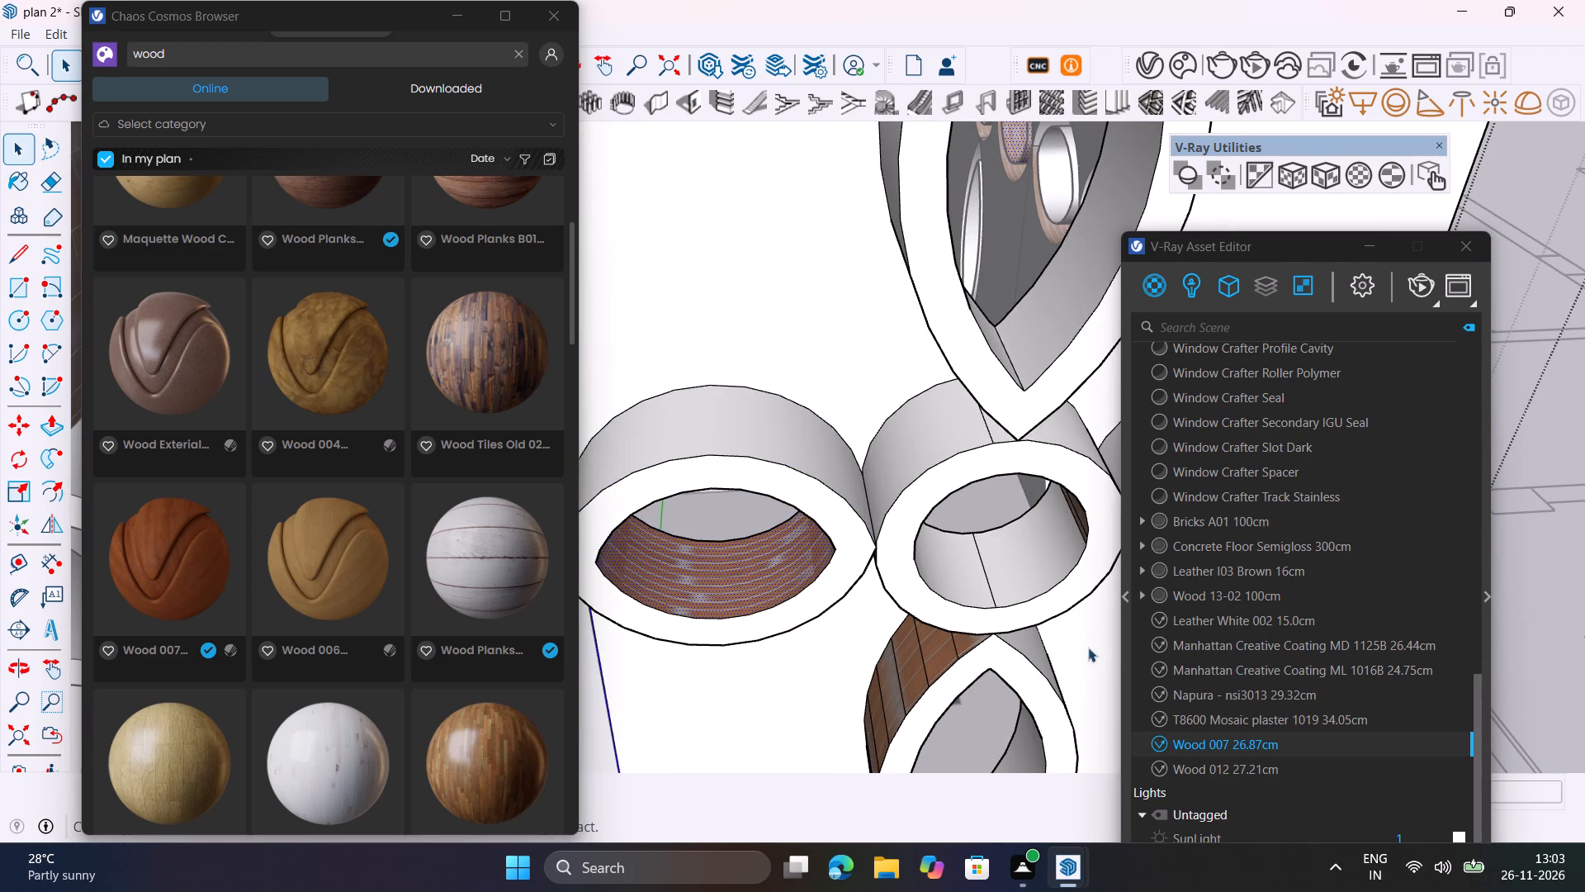
right_click(1222, 751)
click(1289, 515)
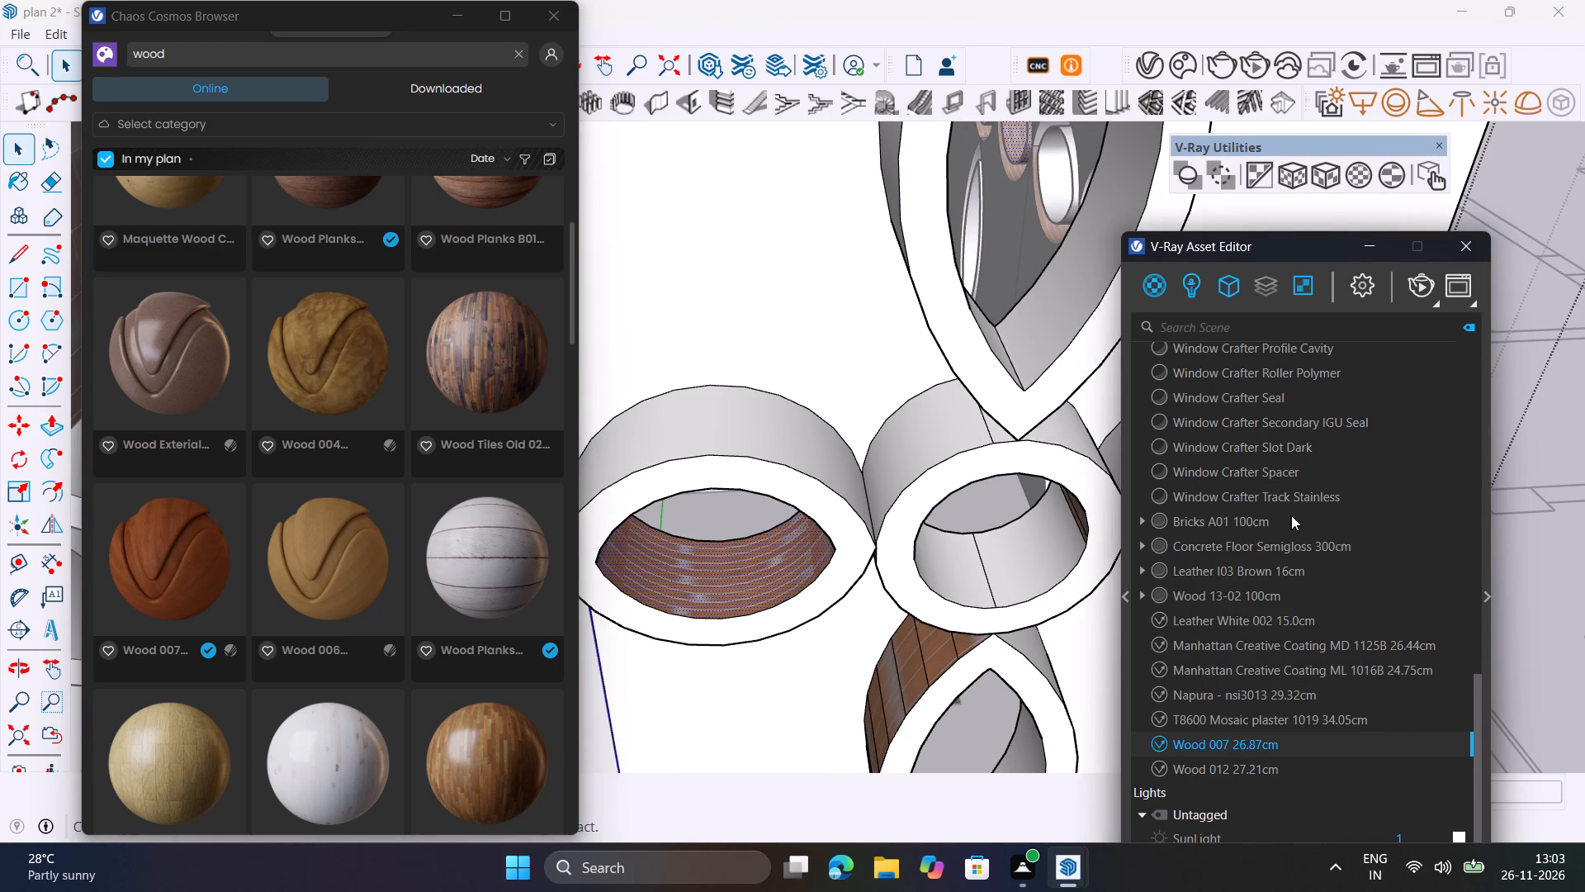
Apply Wood 007 26.87cm to one narrow brown strip on the lower petal's outer wall.
click(922, 676)
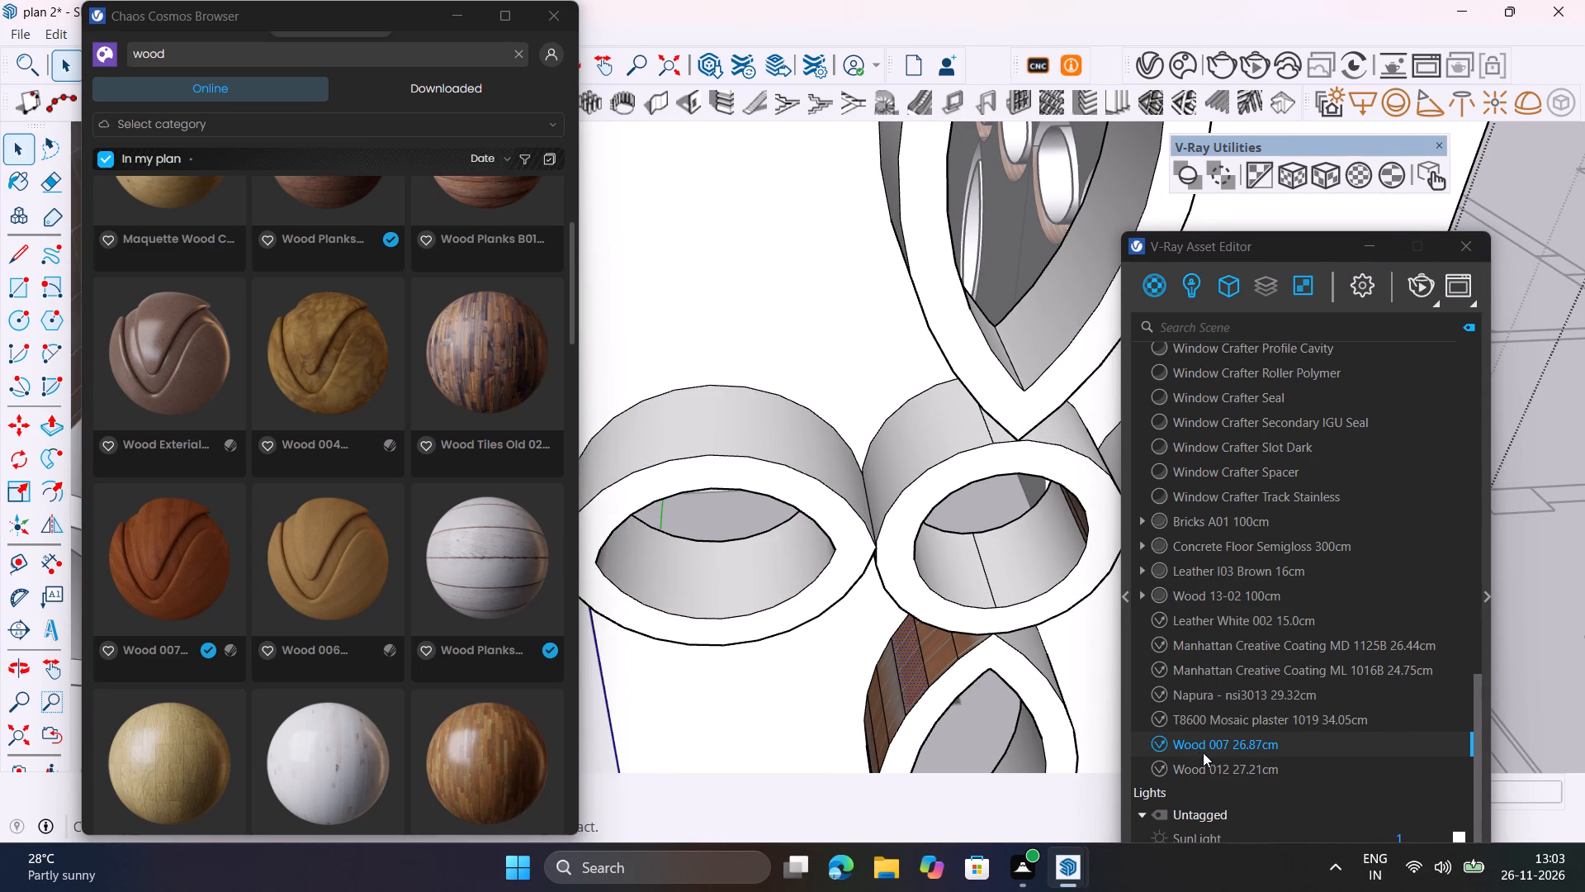
right_click(1204, 752)
click(1264, 521)
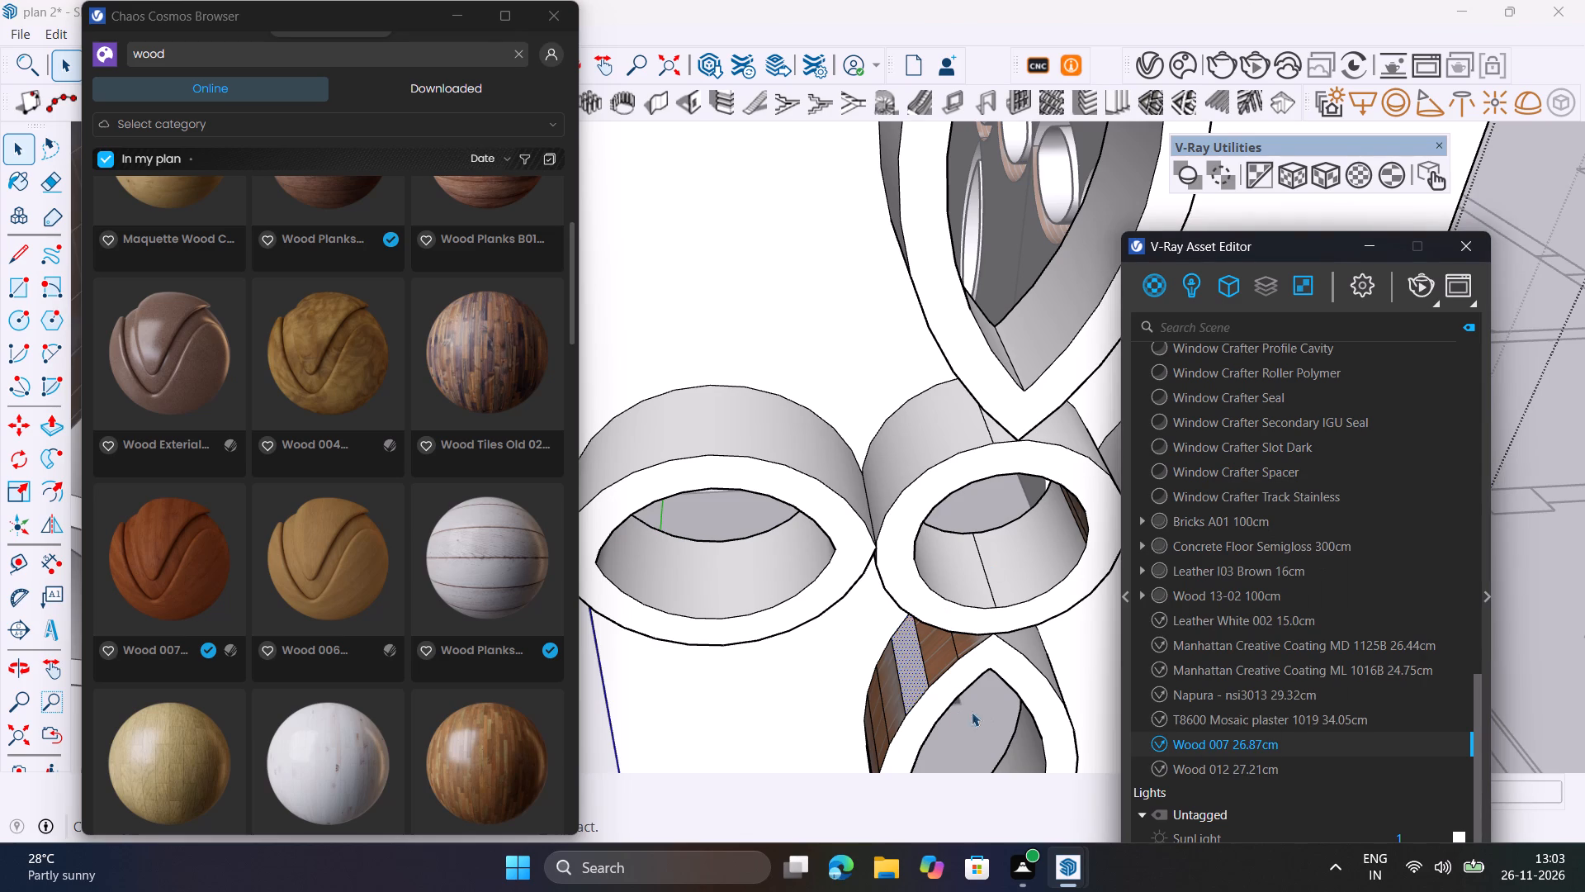
Apply Wood 007 26.87cm to all the brown strips along the upper petal's other outer wall, from tip to tip.
middle_drag(995, 655, 1075, 559)
scroll(1076, 559, down, 9)
middle_drag(1069, 568, 857, 668)
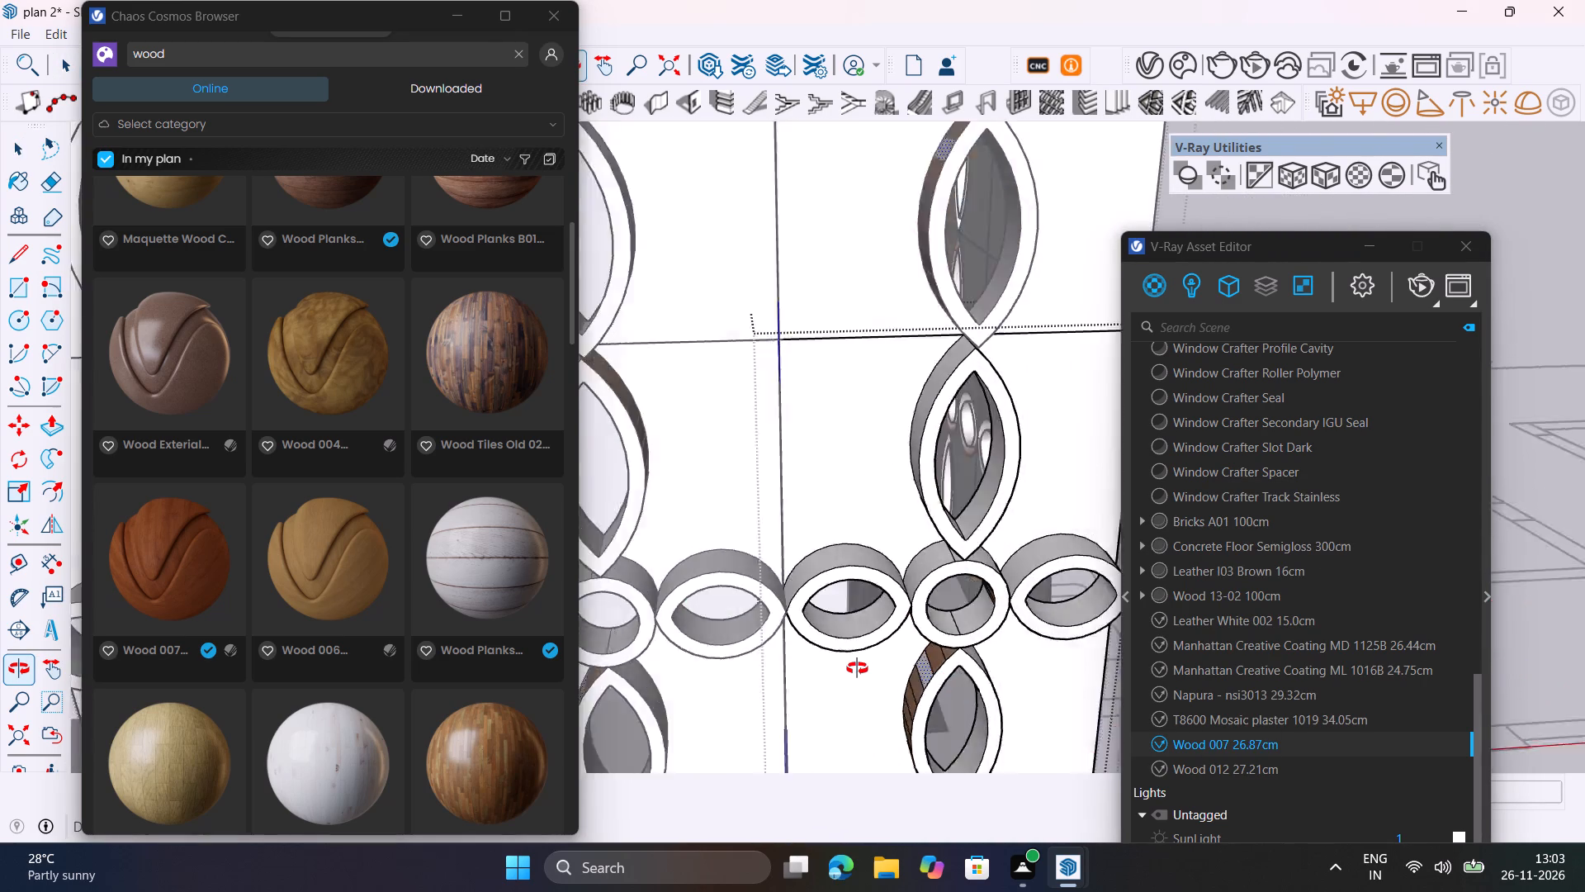
middle_drag(857, 668, 617, 690)
scroll(750, 431, up, 7)
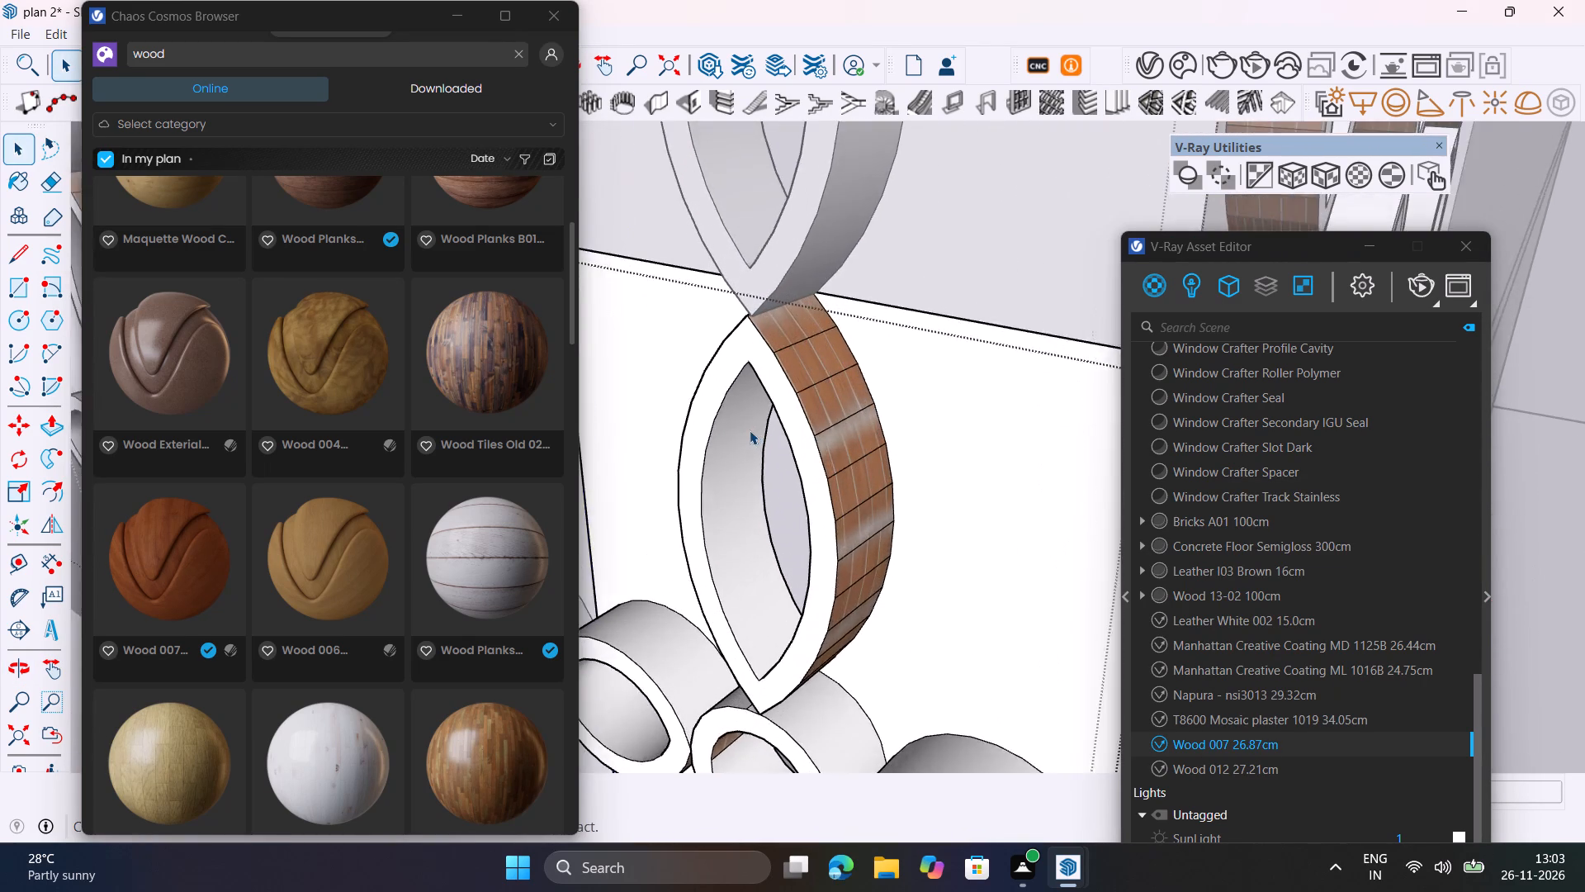
scroll(750, 430, up, 4)
click(820, 250)
shift+click(855, 313)
shift+click(899, 409)
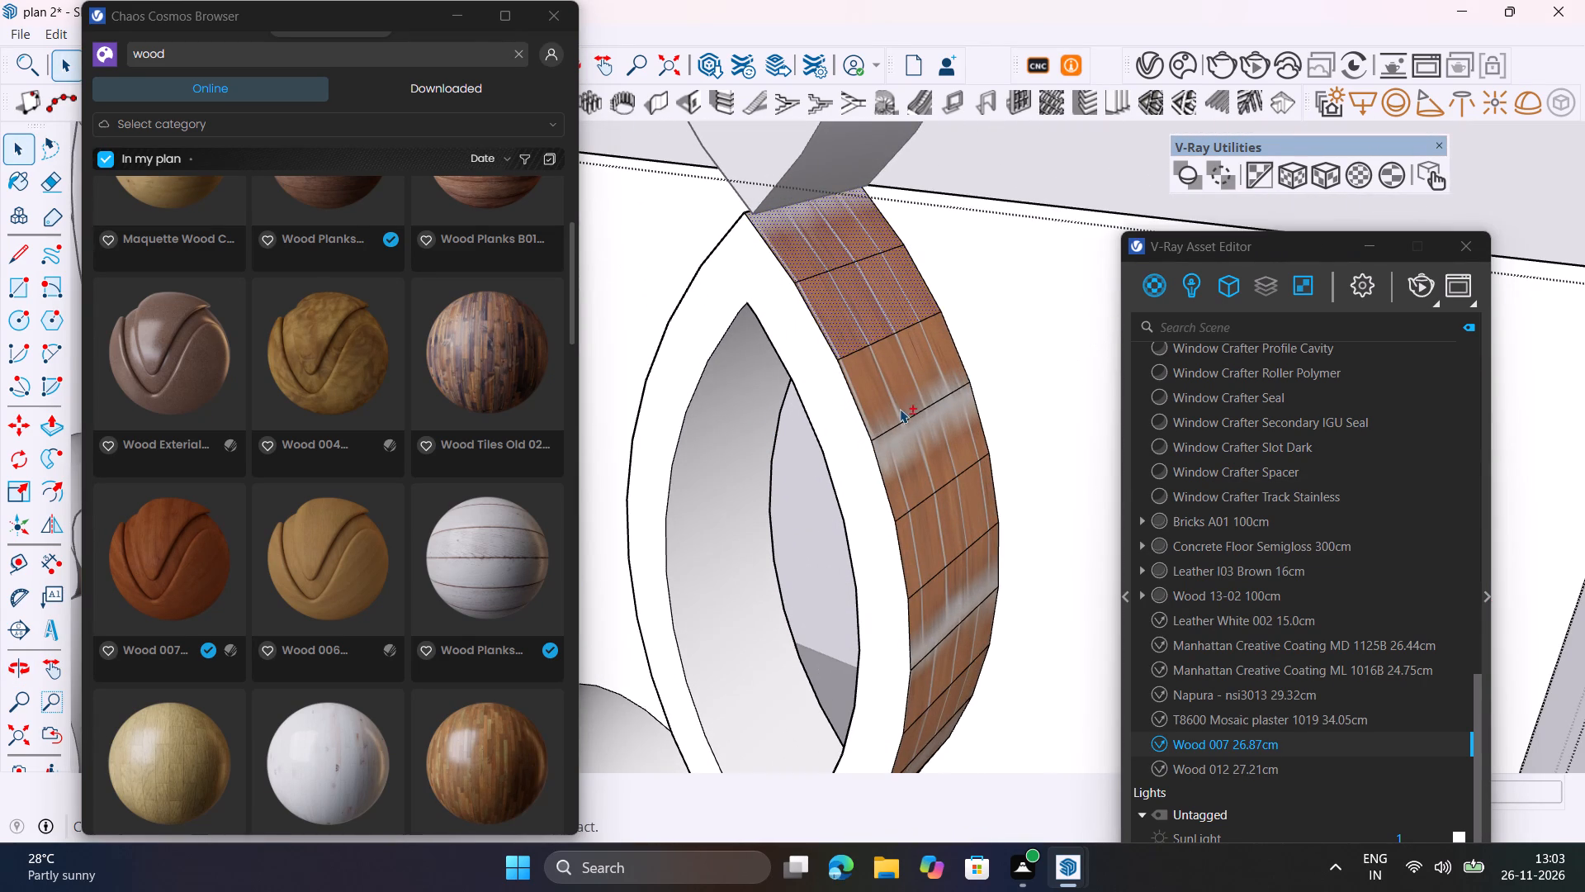
shift+click(906, 466)
shift+click(944, 536)
shift+click(942, 605)
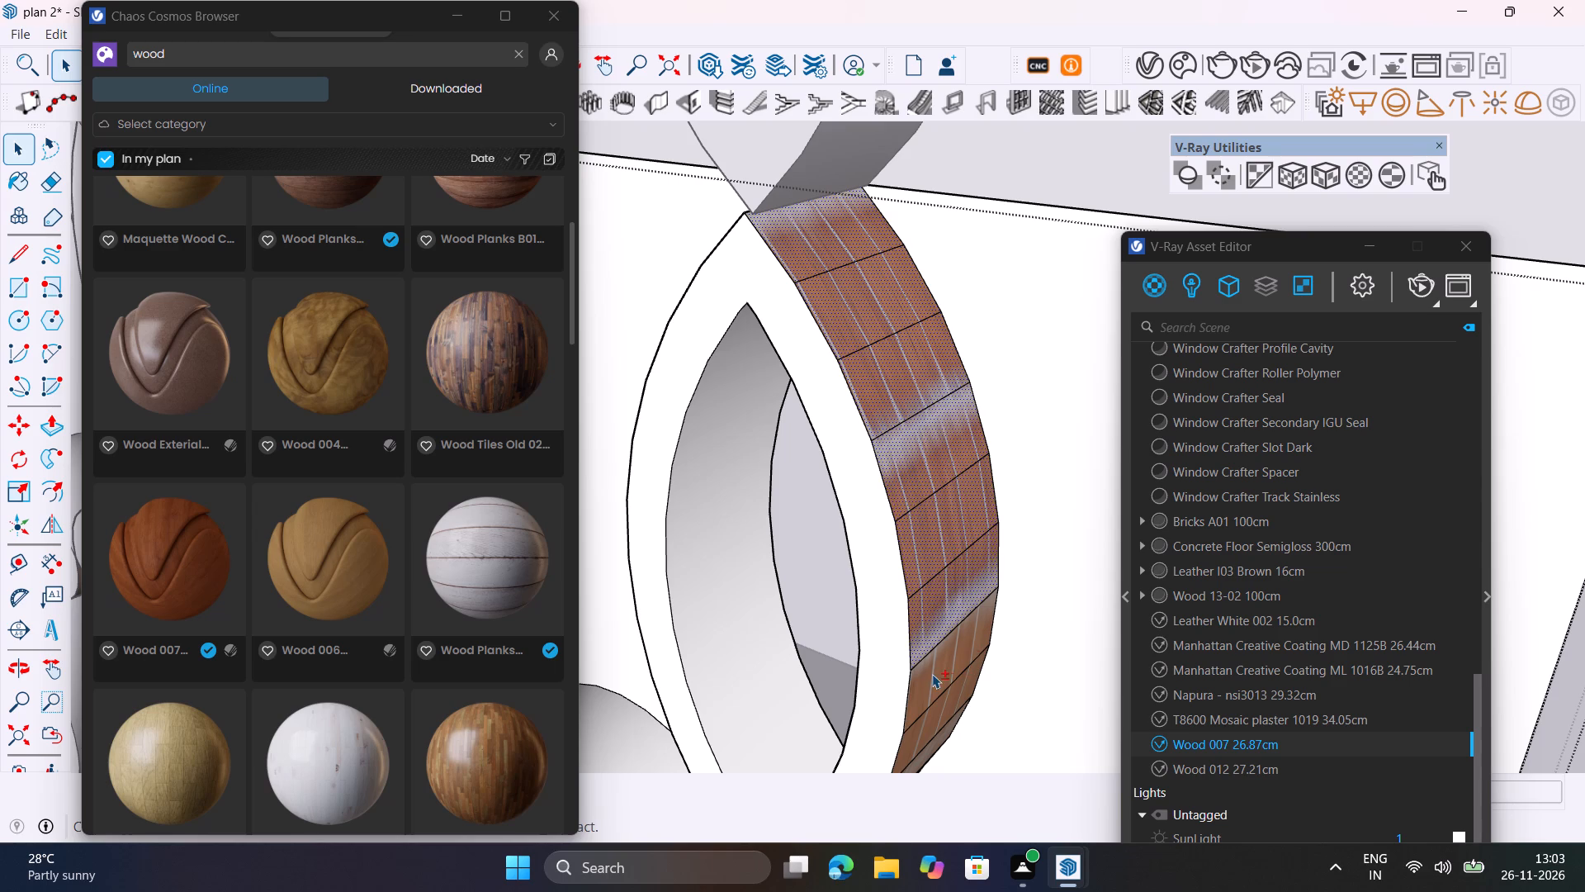
shift+click(932, 674)
shift+middle_drag(926, 633, 908, 407)
shift+click(904, 532)
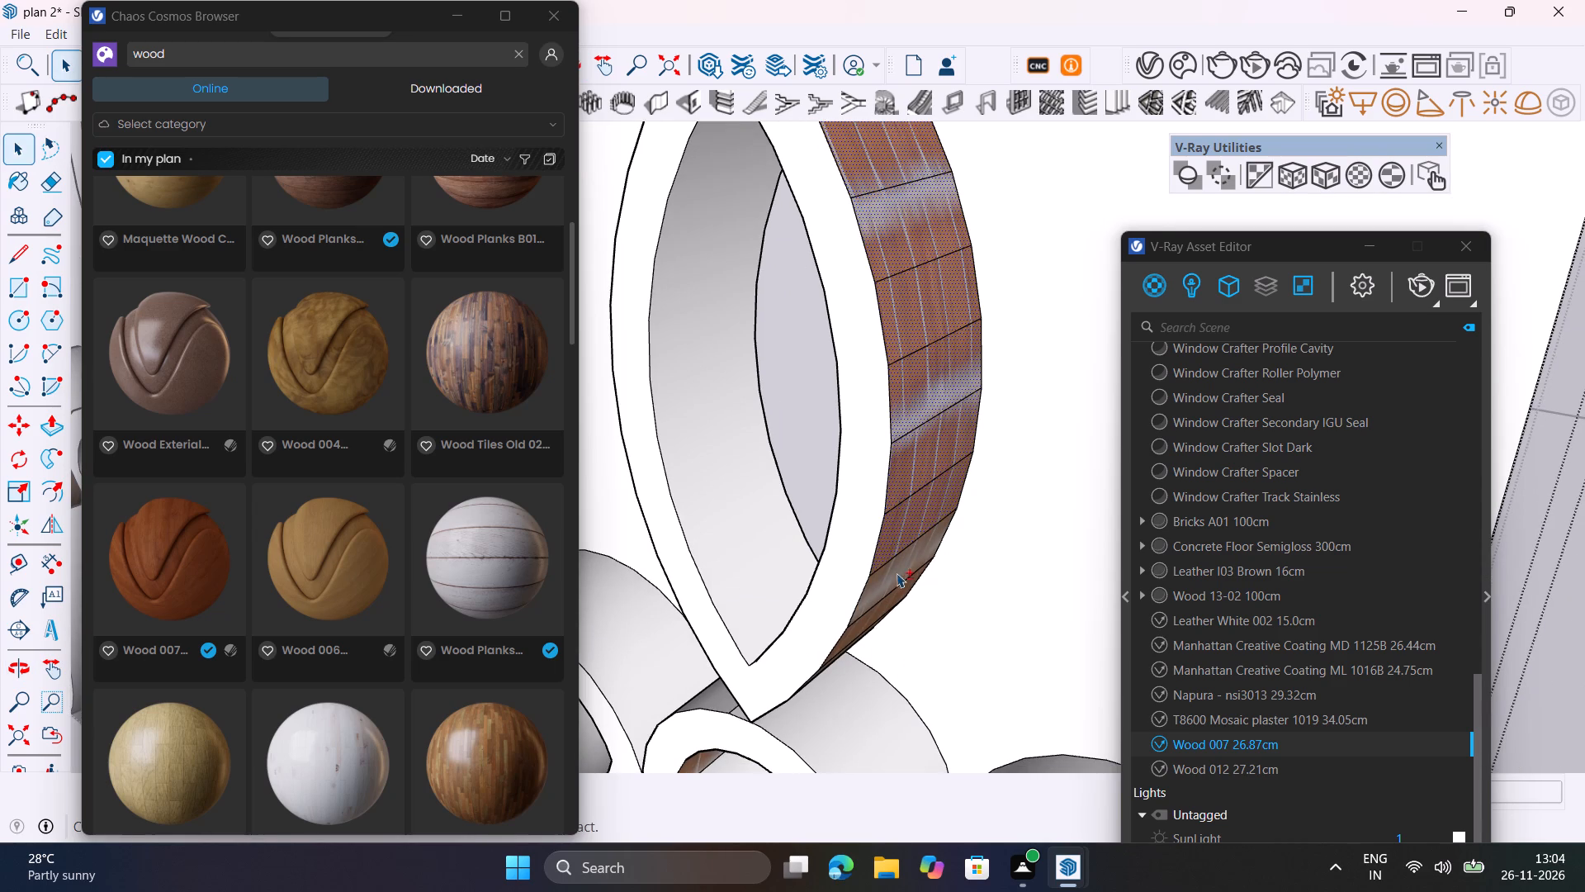
shift+click(889, 576)
shift+click(868, 619)
middle_drag(840, 629, 722, 462)
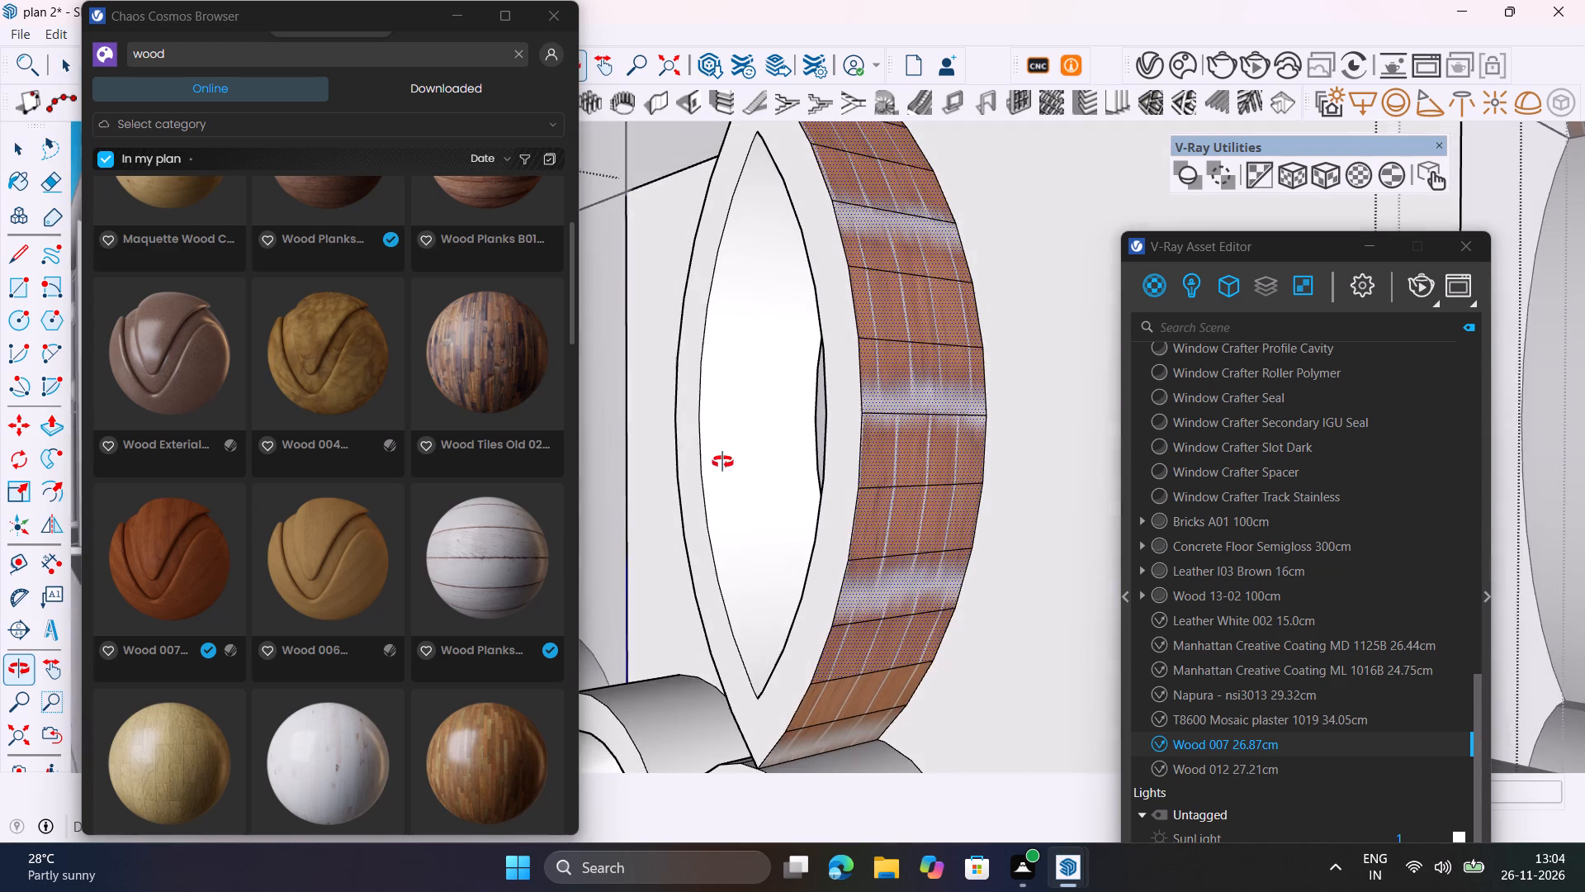
middle_drag(722, 462, 722, 459)
shift+click(839, 695)
shift+click(805, 742)
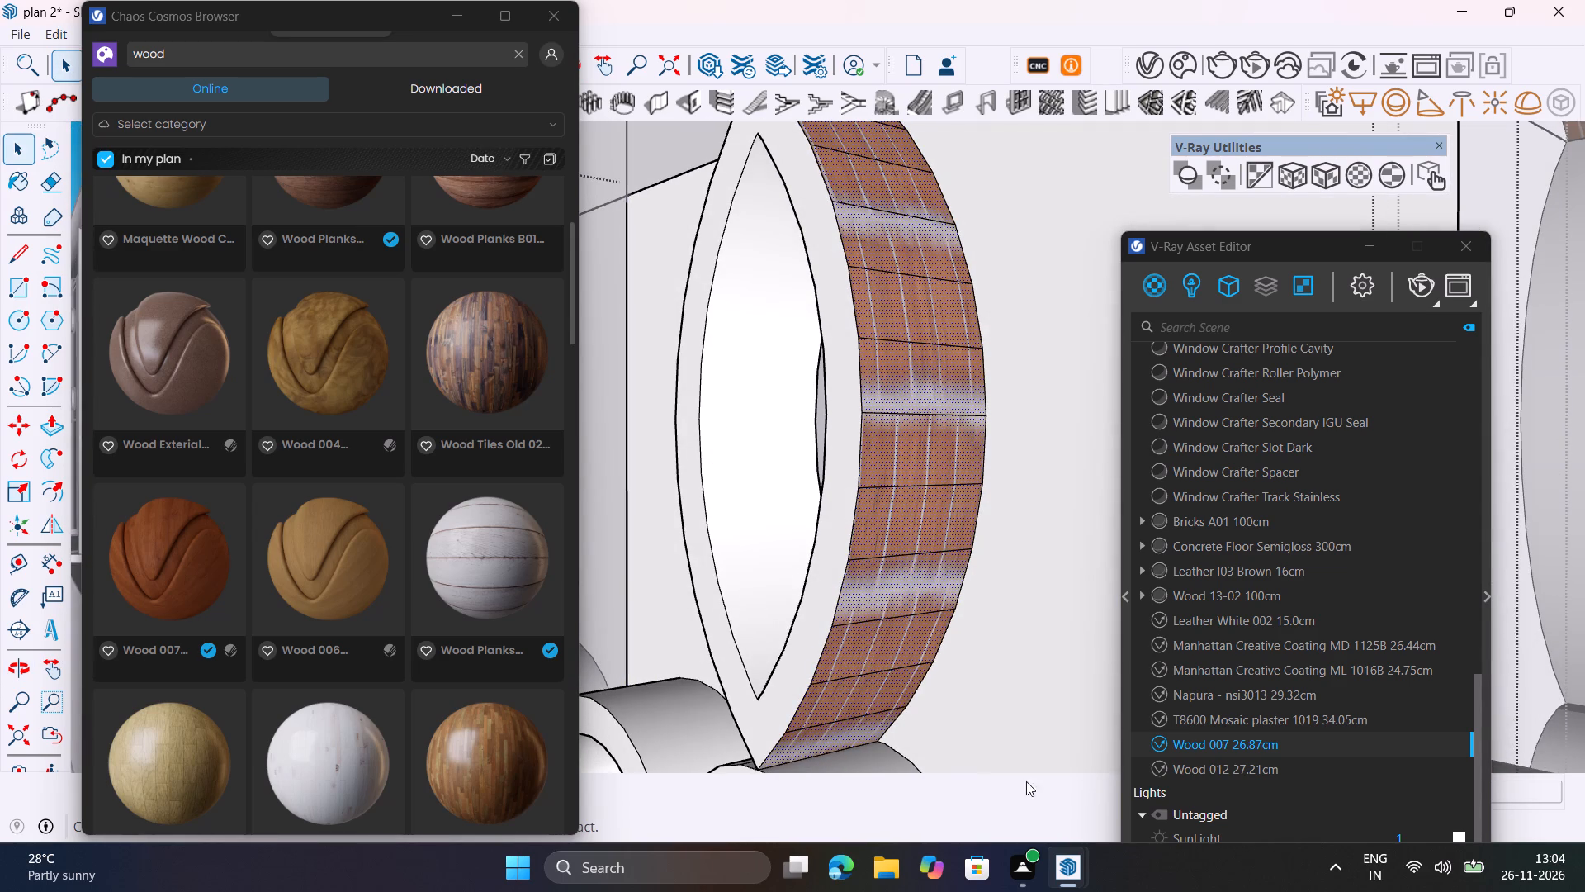
shift+right_click(1237, 743)
shift+click(1304, 520)
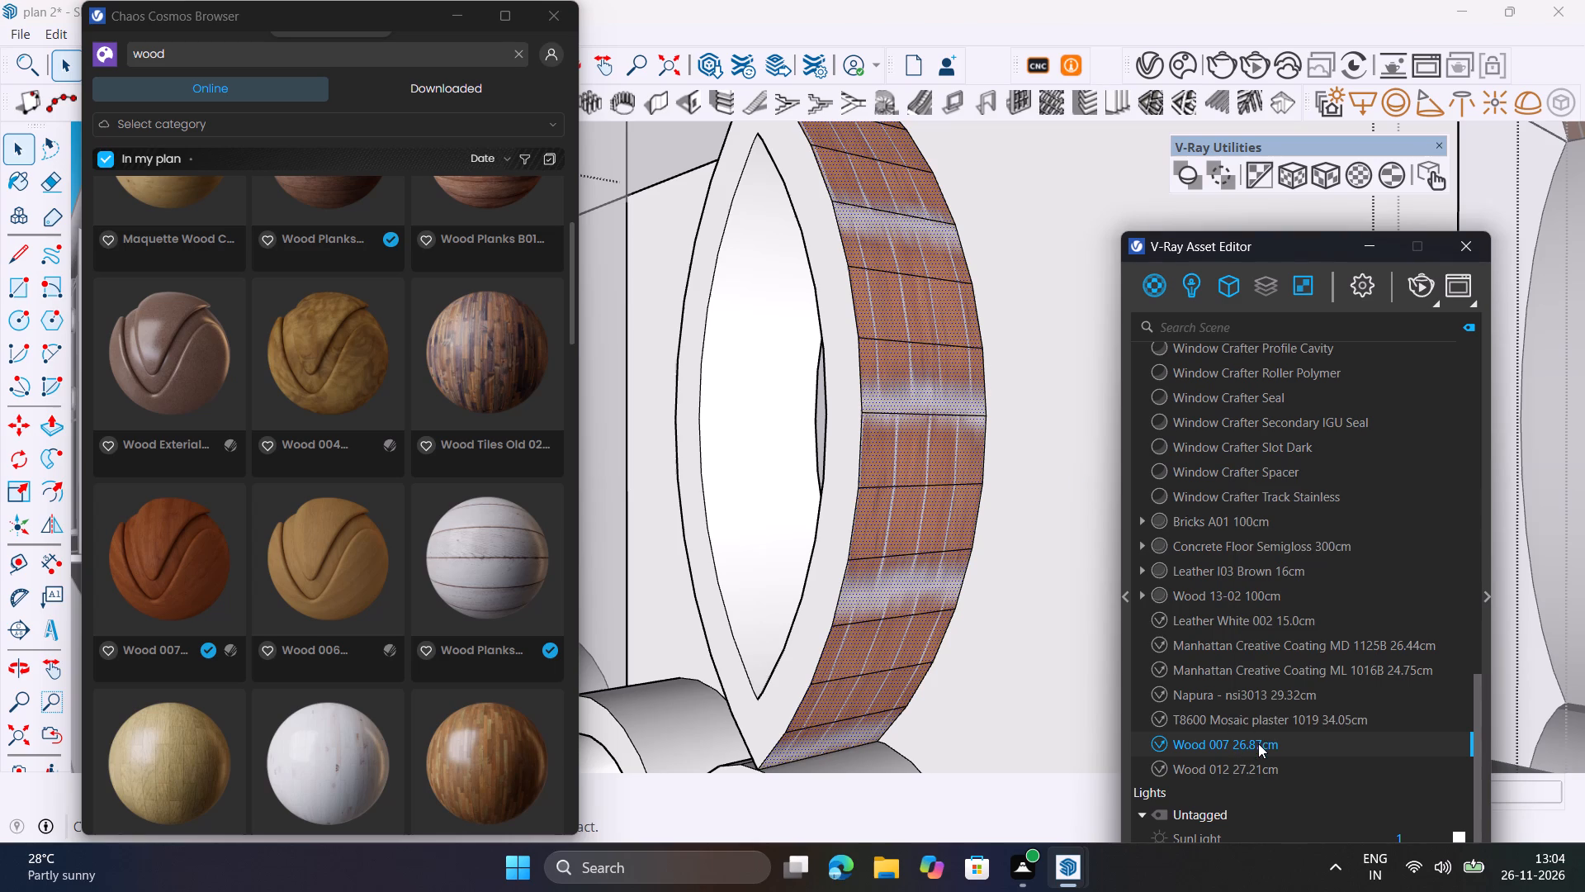
right_click(1258, 743)
click(1342, 514)
Apply Wood 007 26.87cm to the lower outer wall of the outer-edge side petal.
scroll(1014, 562, down, 10)
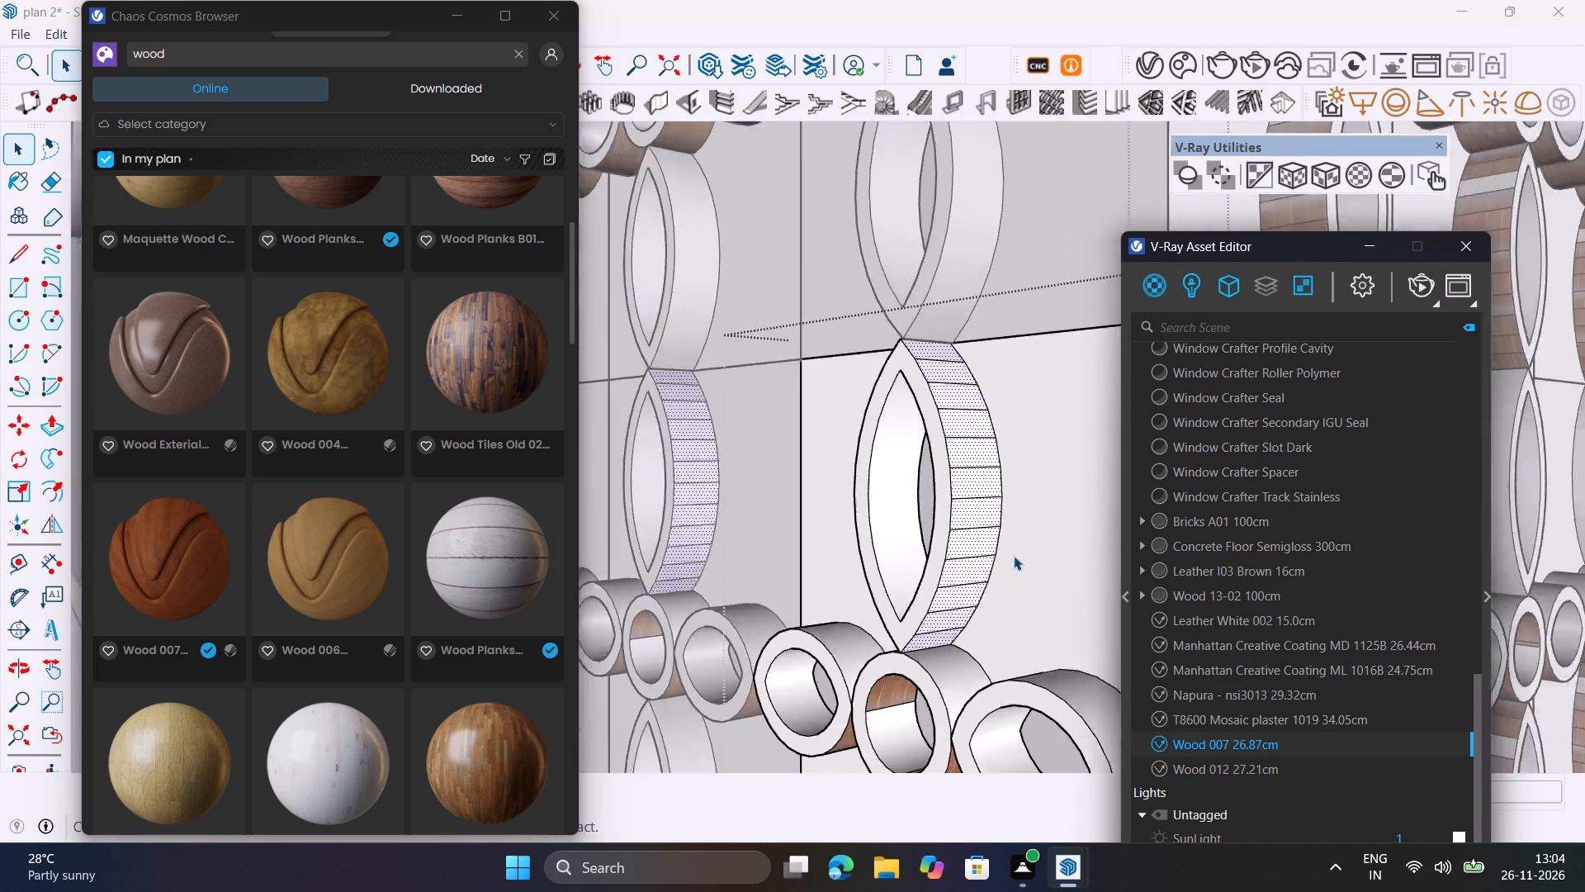
scroll(1014, 556, down, 7)
middle_drag(1036, 744, 878, 555)
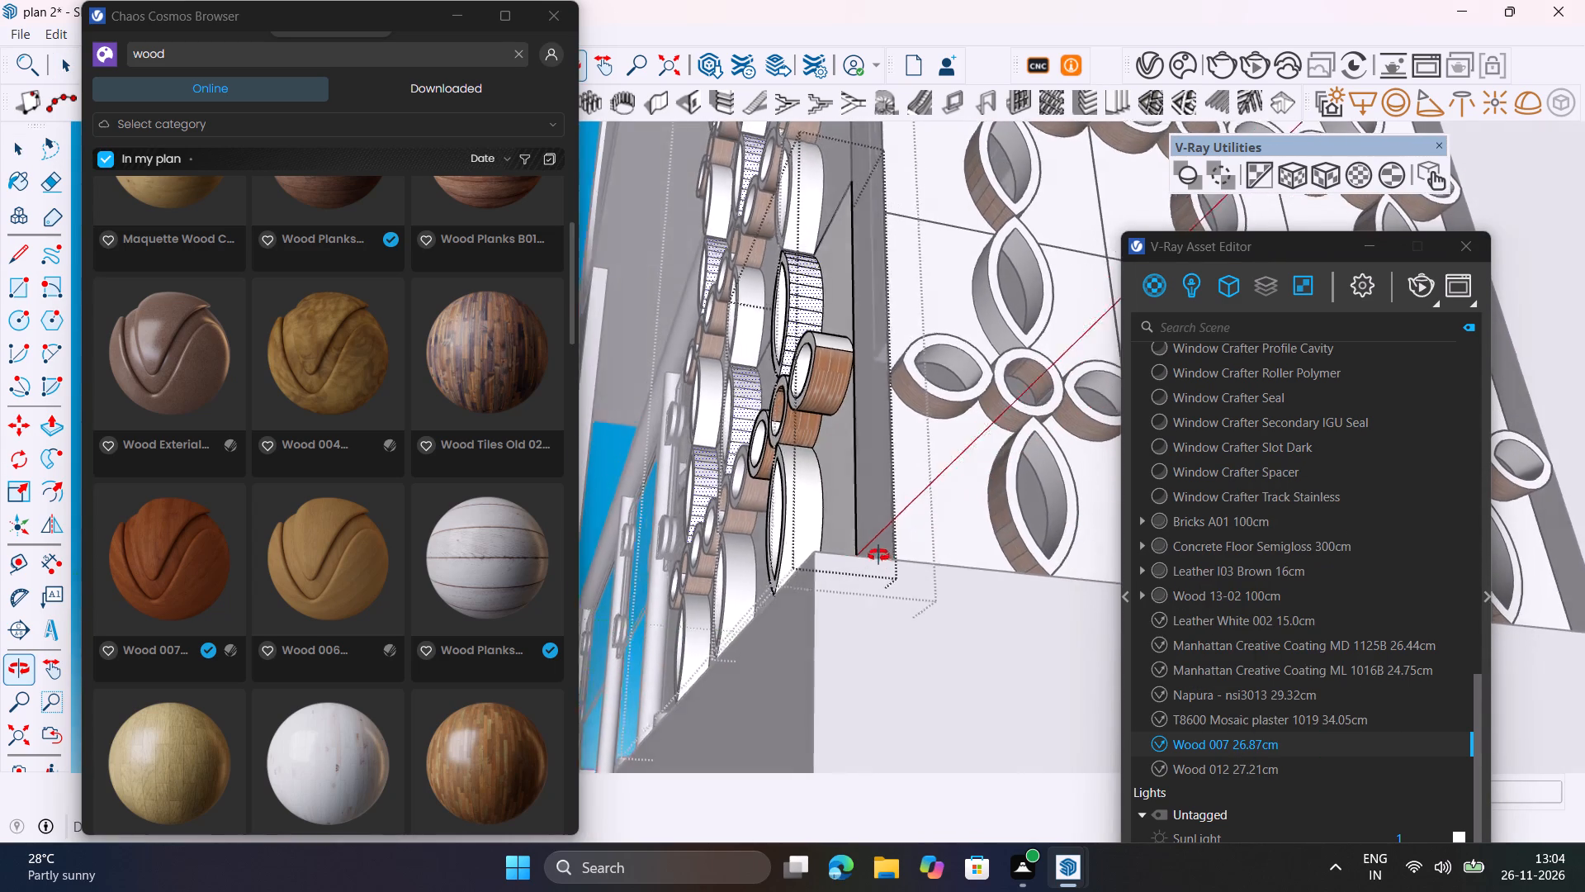
middle_drag(878, 555, 940, 626)
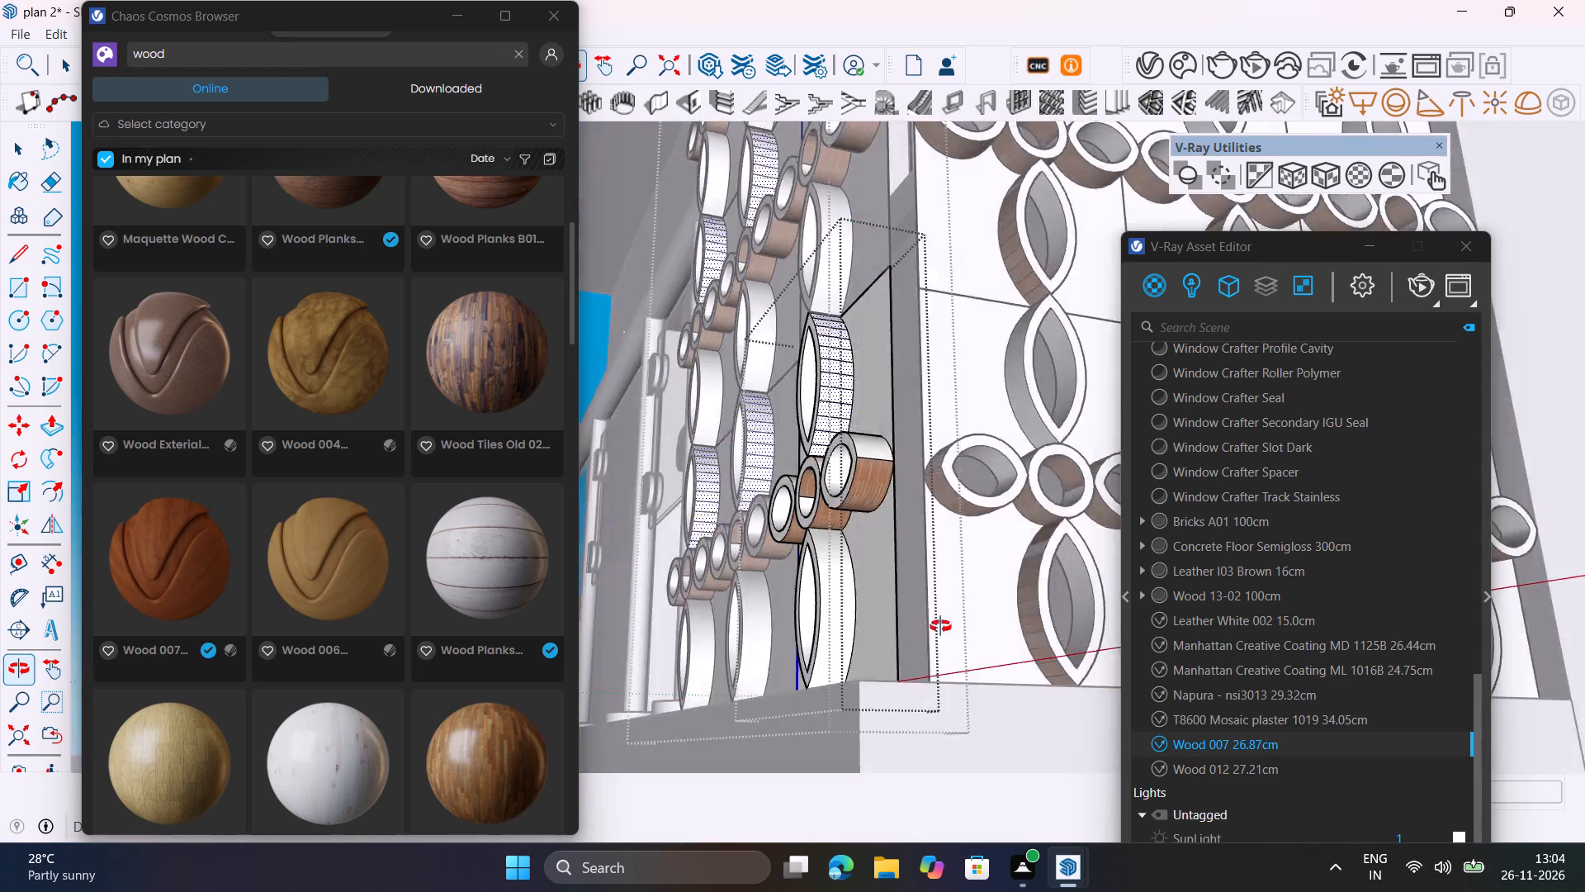
middle_drag(940, 626, 928, 551)
scroll(928, 551, down, 1)
scroll(903, 355, up, 4)
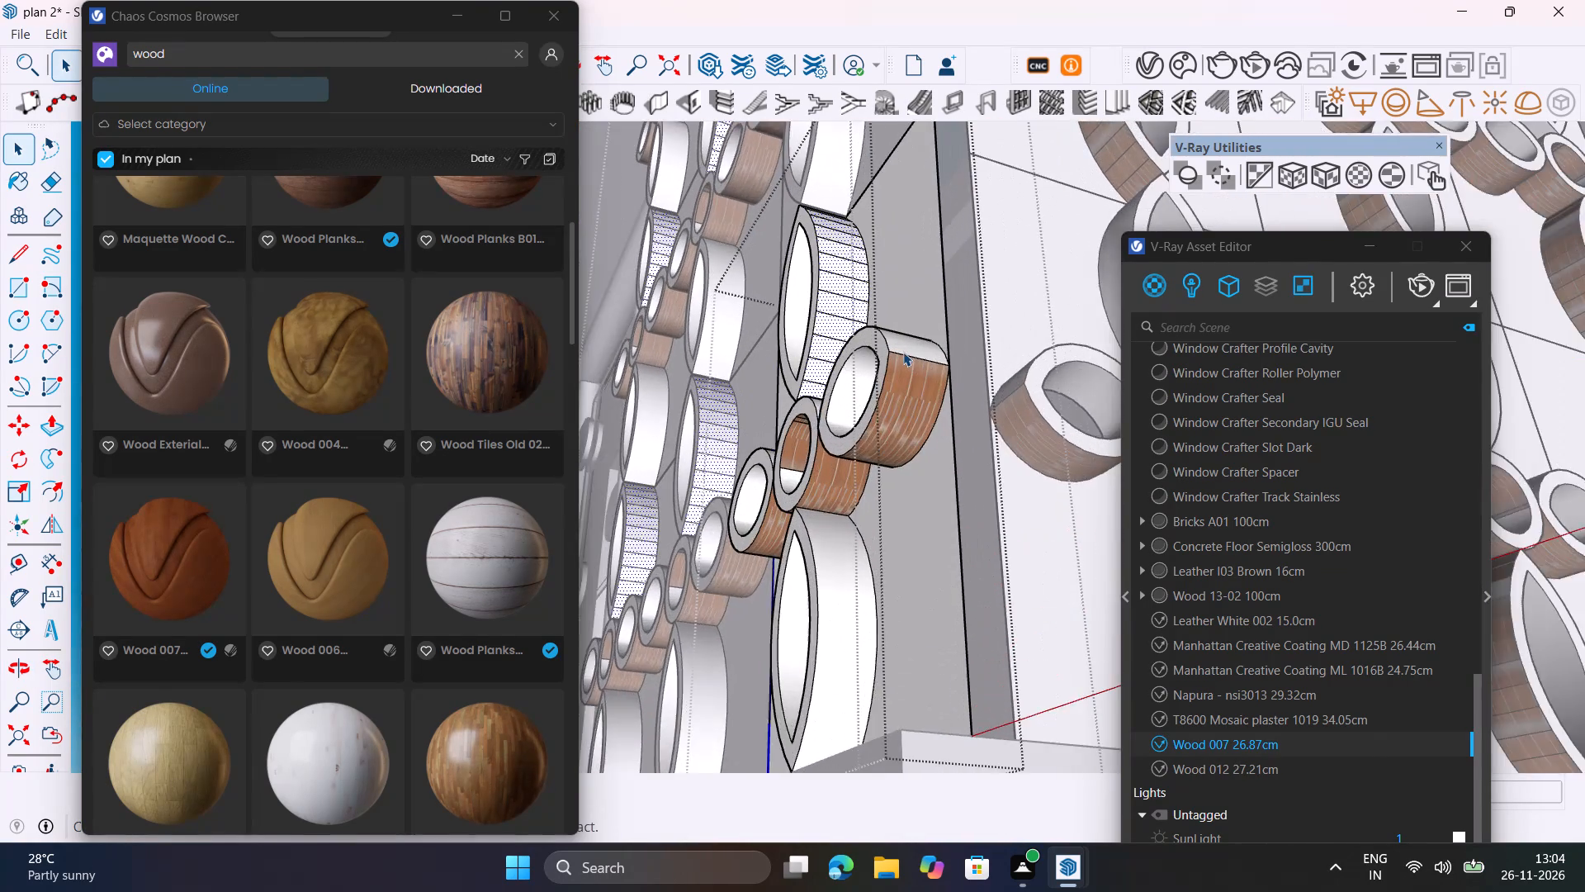
scroll(903, 352, up, 7)
click(910, 376)
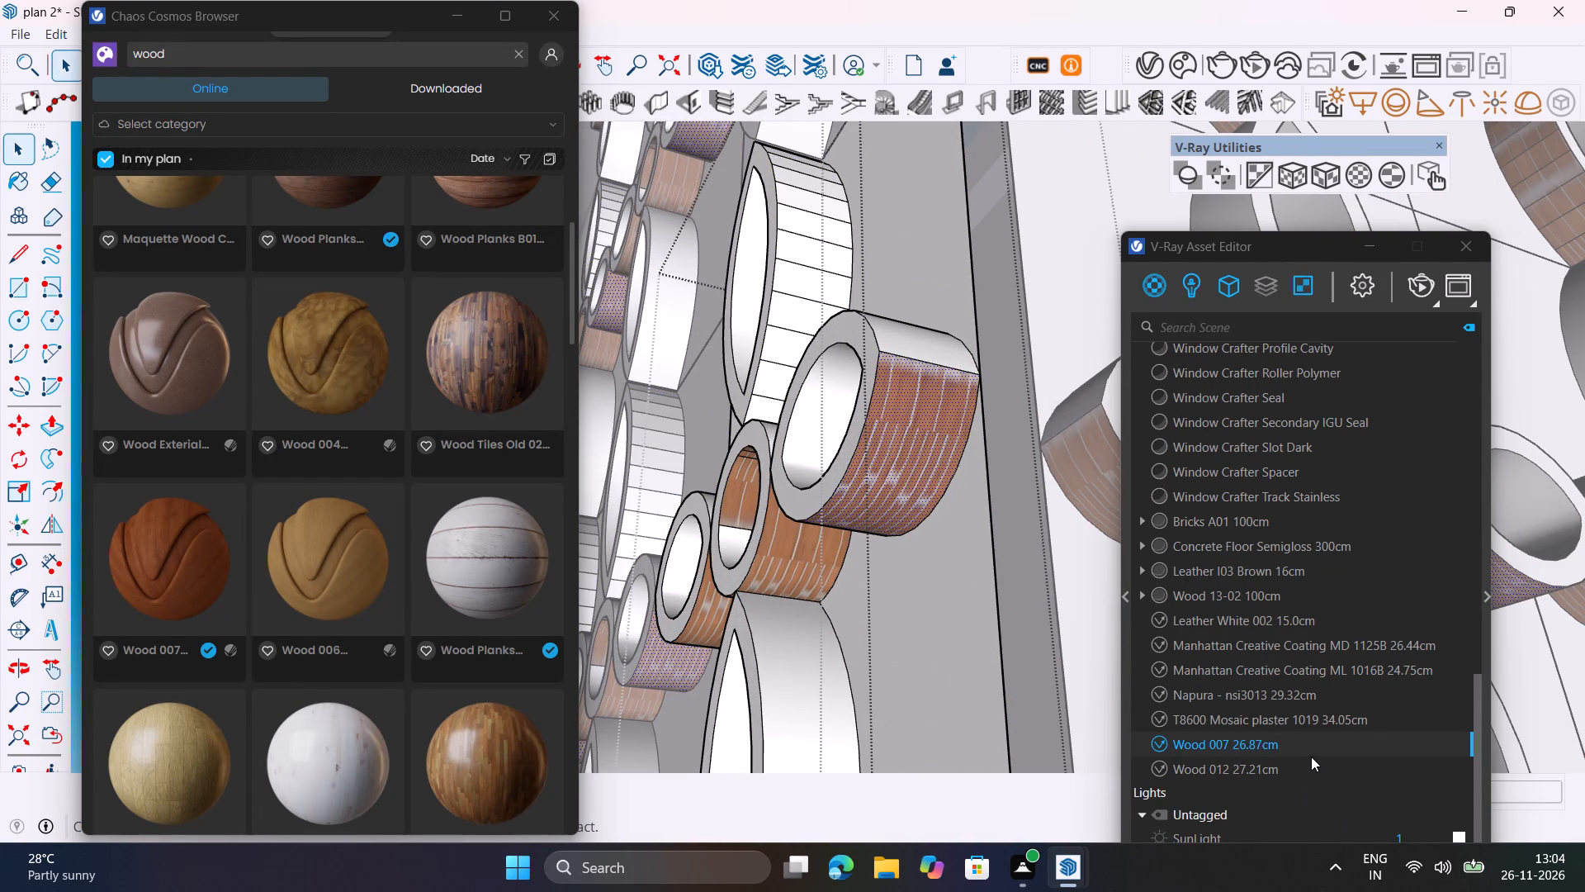
right_click(1308, 748)
click(1377, 518)
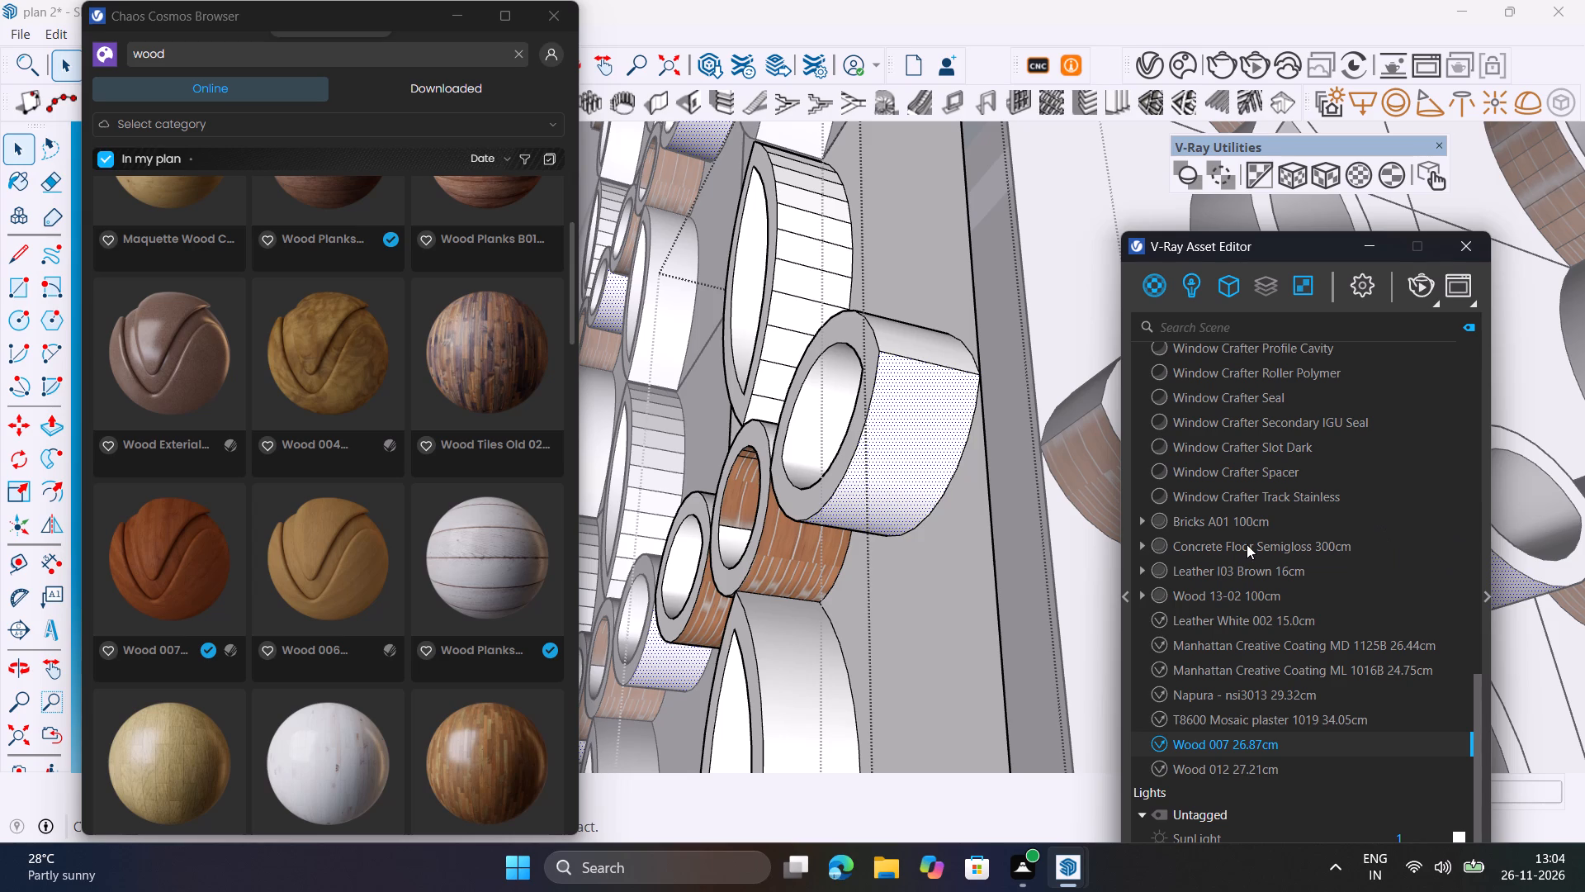
Apply Wood 007 26.87cm to the centre ring's brown lower outer wall and the brown inside wall visible through its opening.
click(792, 557)
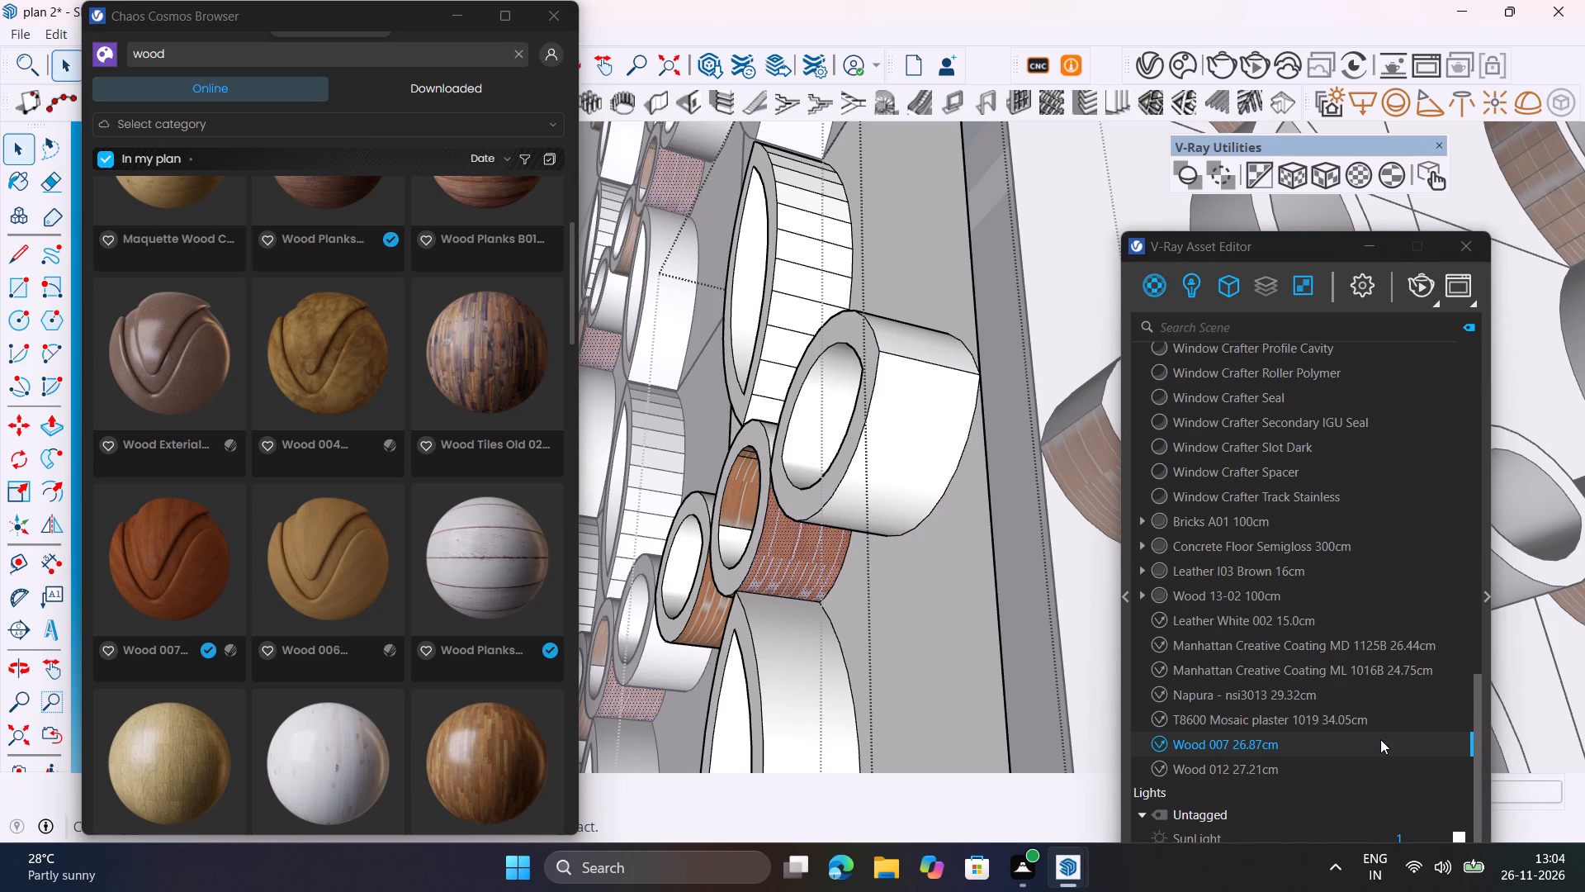
right_click(1380, 739)
click(1357, 512)
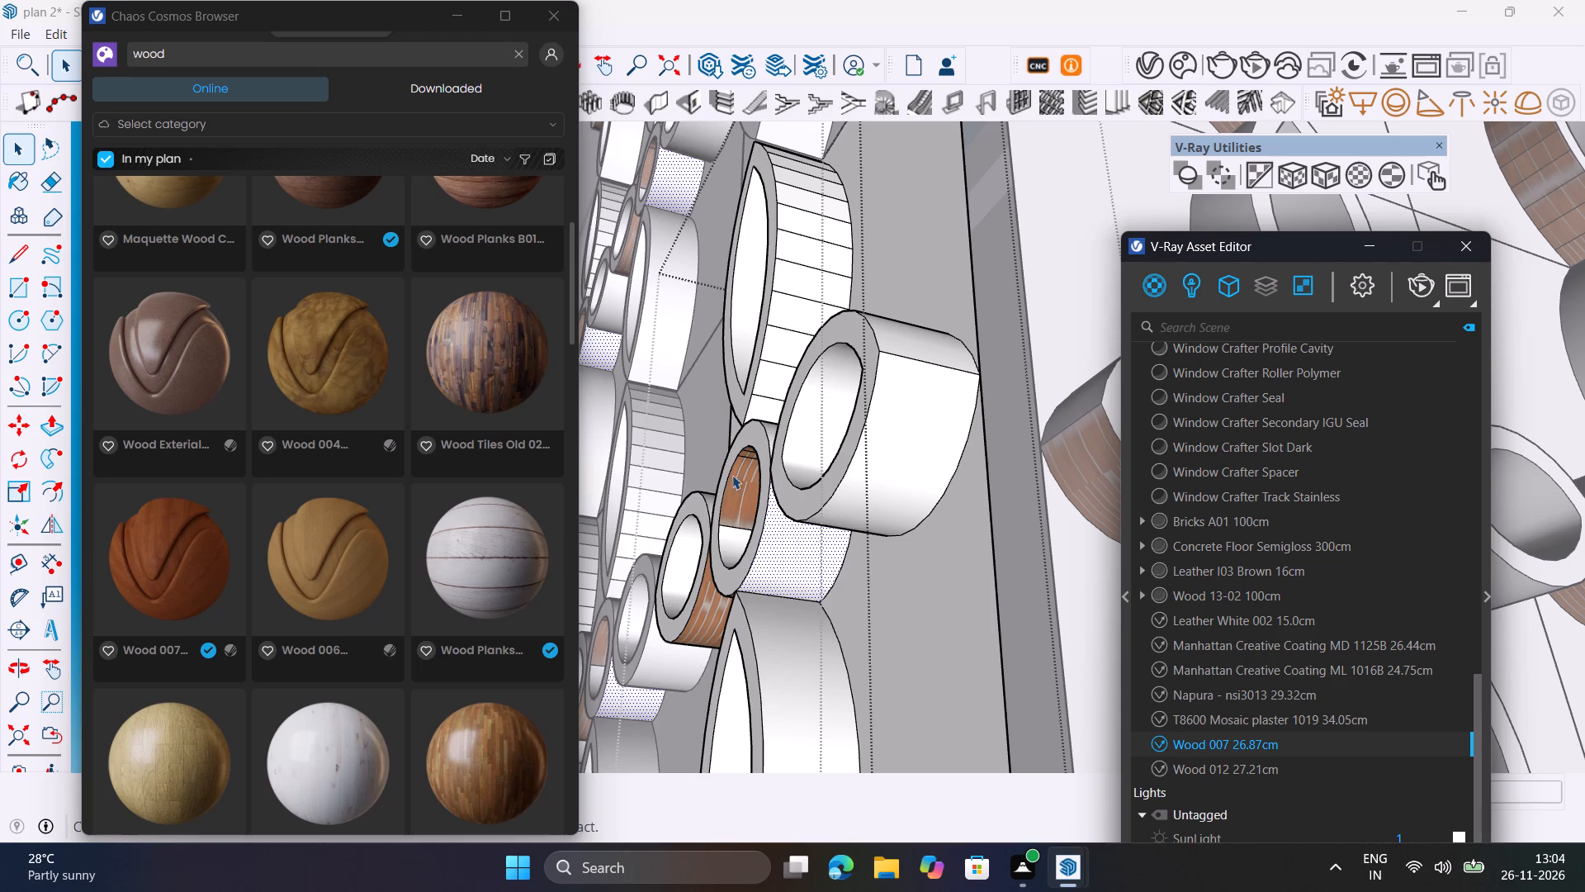
click(746, 488)
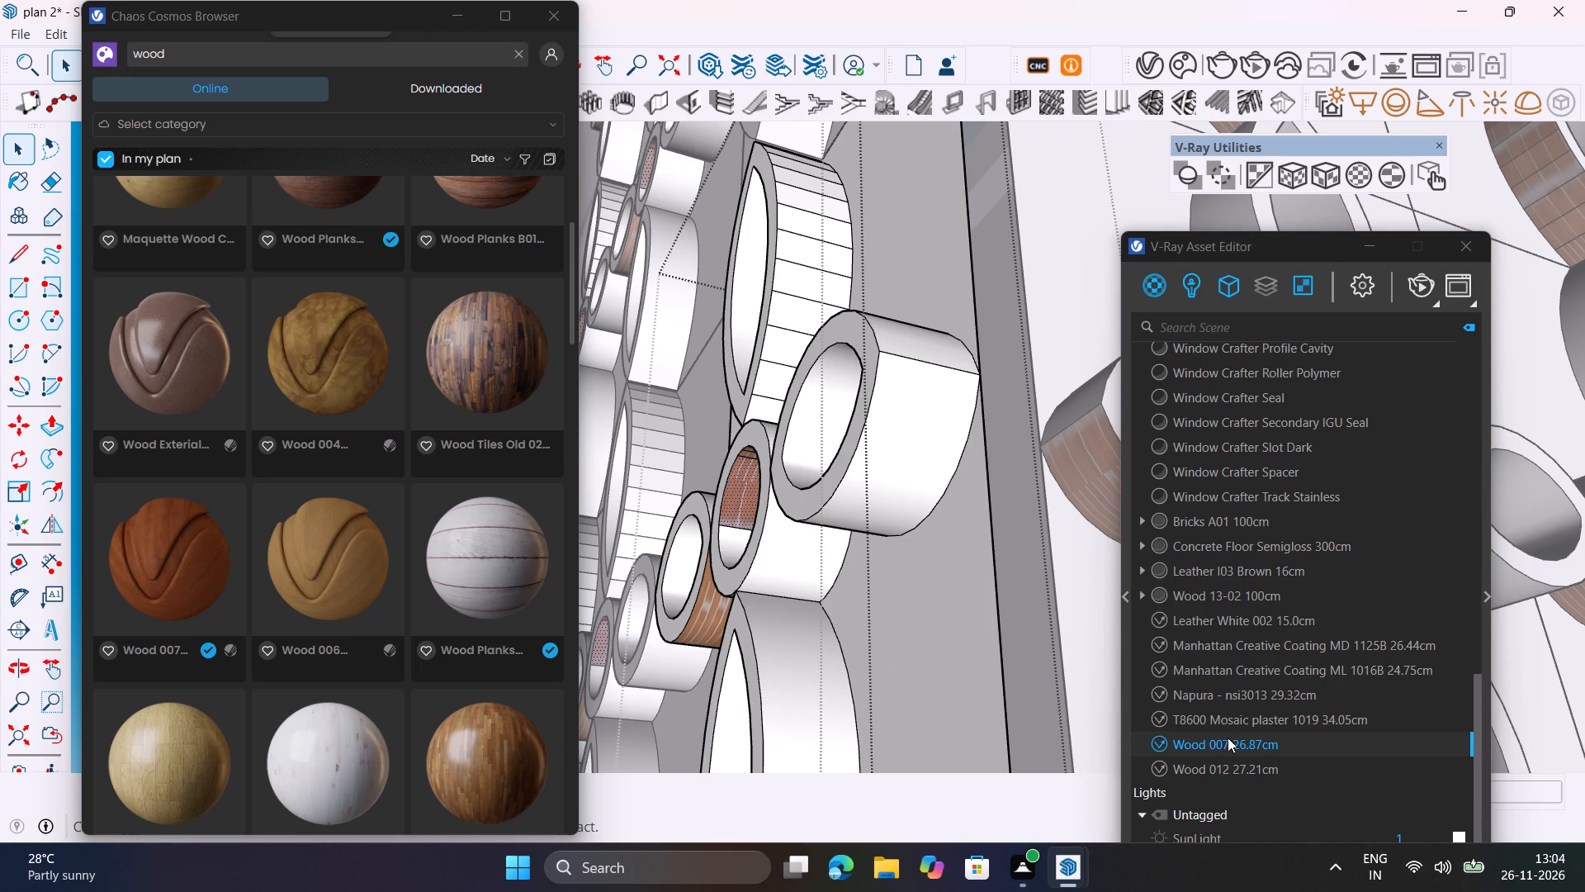
right_click(1232, 736)
click(1289, 508)
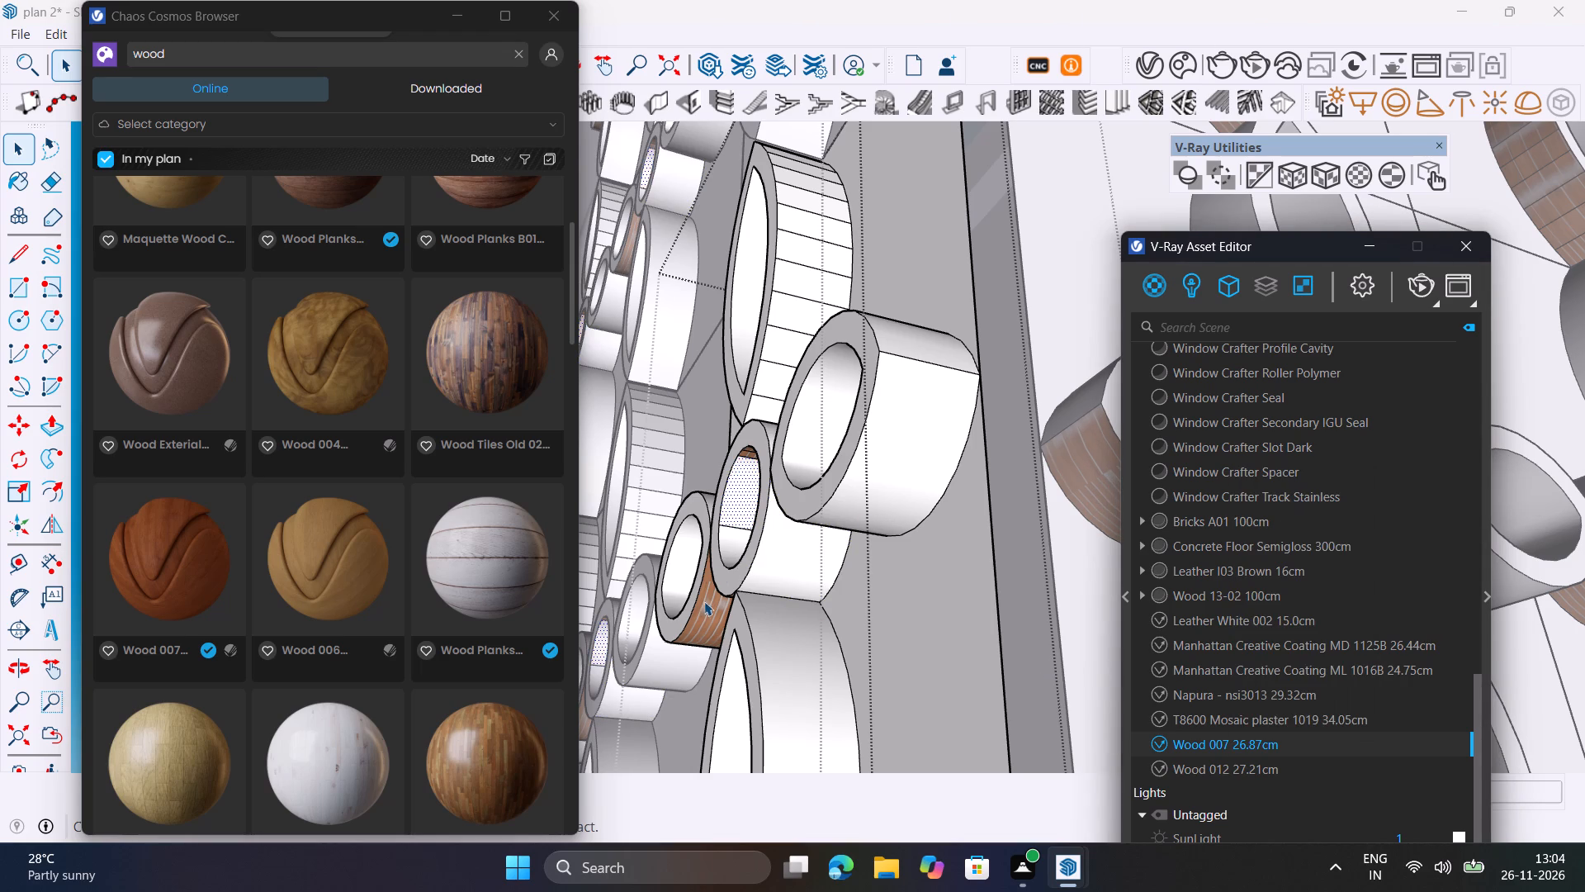
Apply Wood 007 26.87cm to the lower outer wall of the side petal on the centre ring's inner side.
click(717, 618)
right_click(1211, 743)
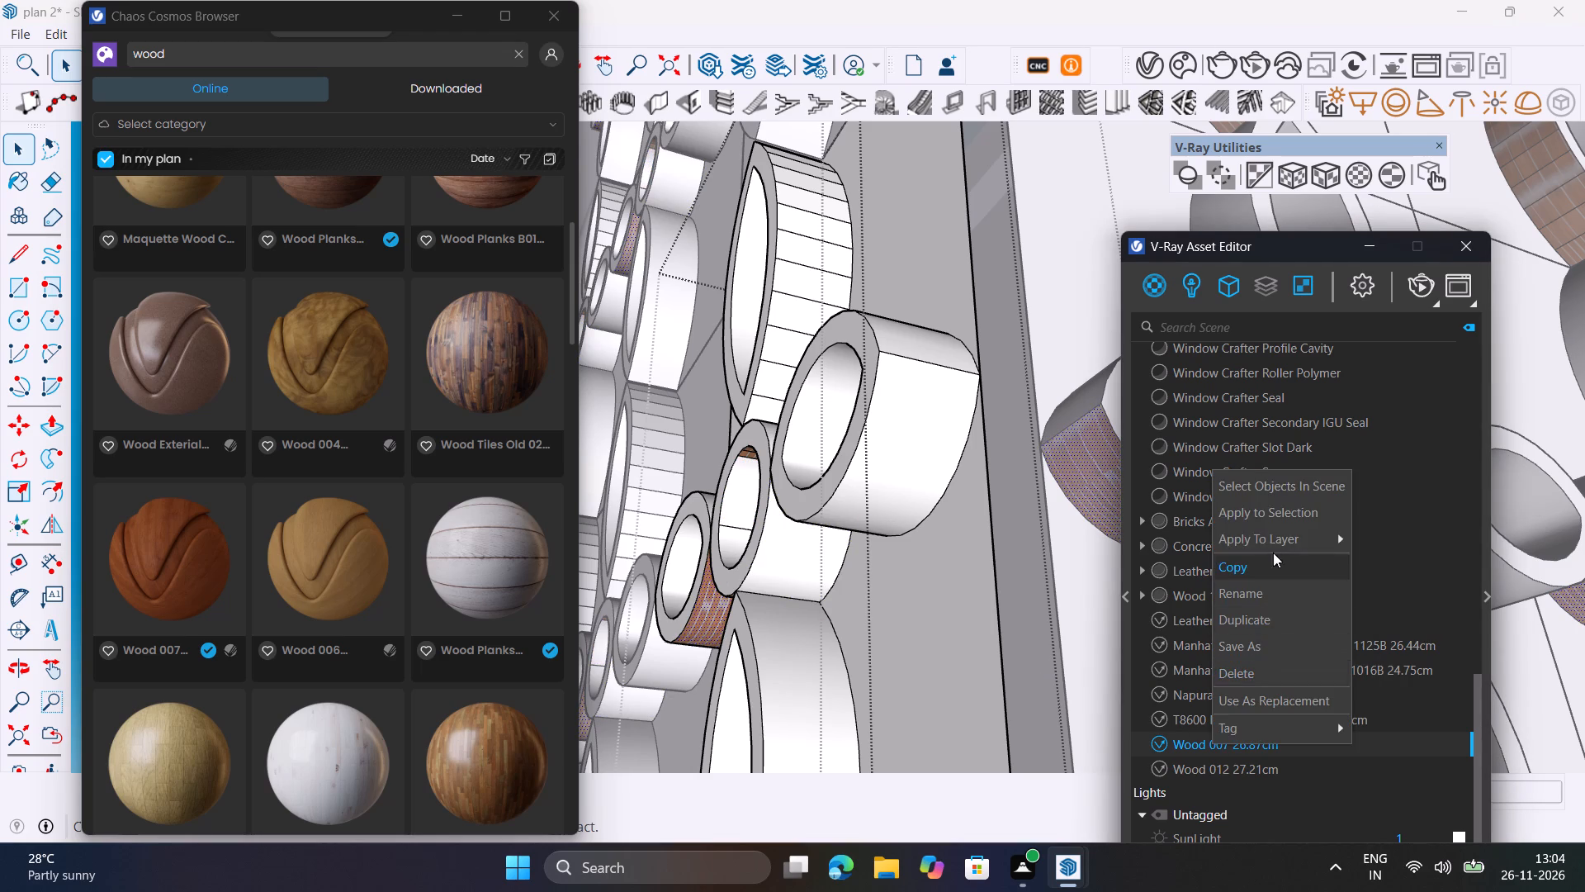
click(1288, 511)
Apply Wood 007 26.87cm to the large brown section of the centre ring's inside wall, between the two narrow strips.
middle_drag(817, 688, 999, 710)
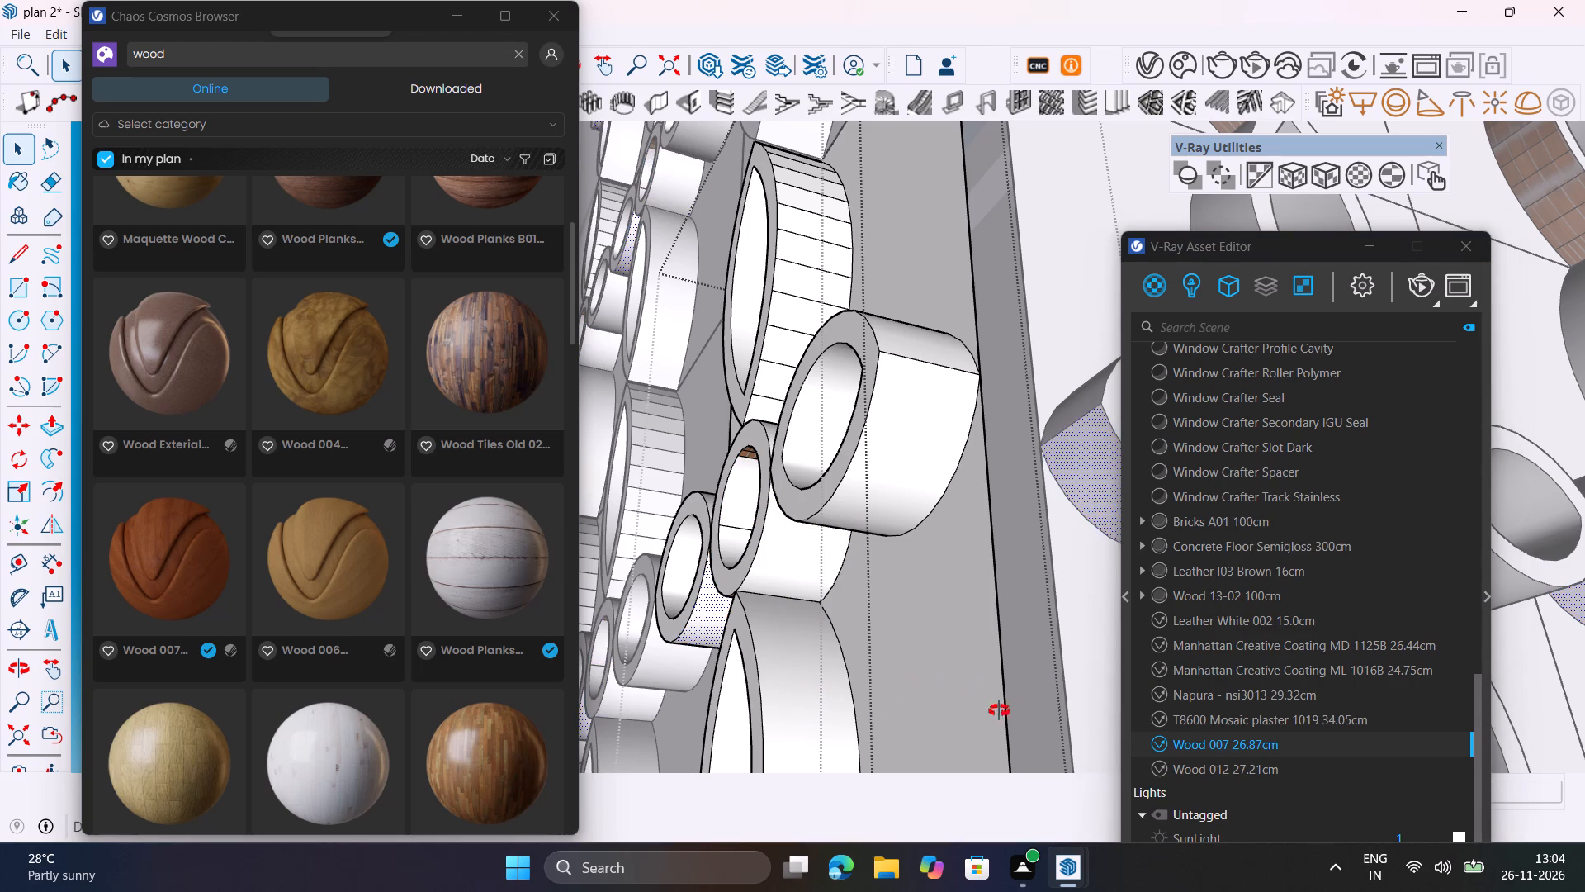
middle_drag(999, 710, 1004, 713)
middle_drag(829, 592, 1355, 617)
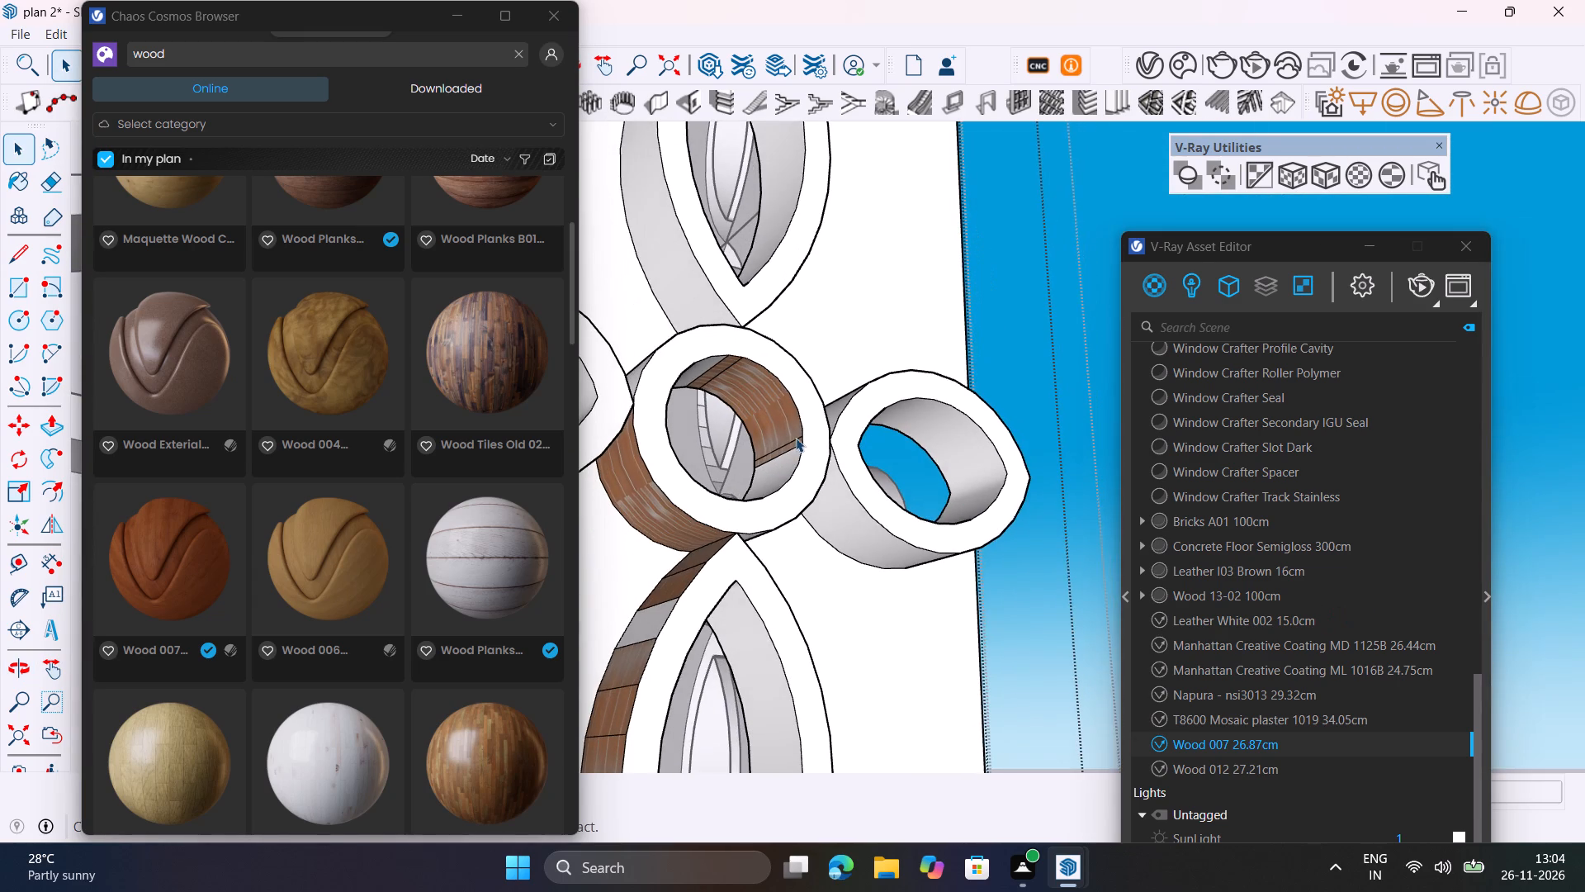
scroll(787, 433, up, 4)
click(786, 432)
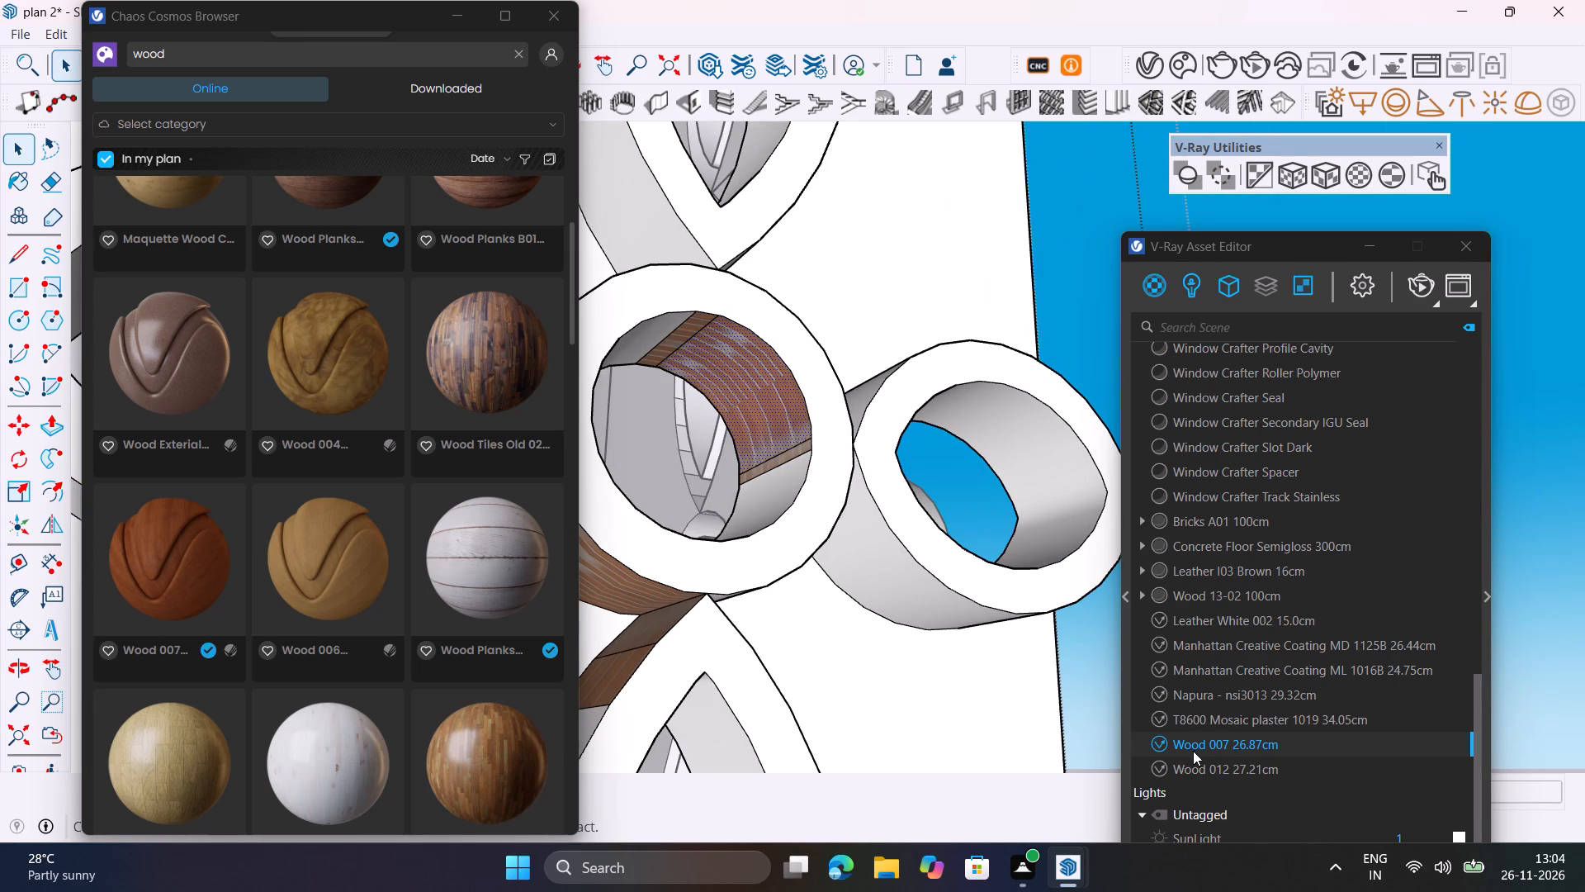
right_click(1193, 751)
click(1280, 525)
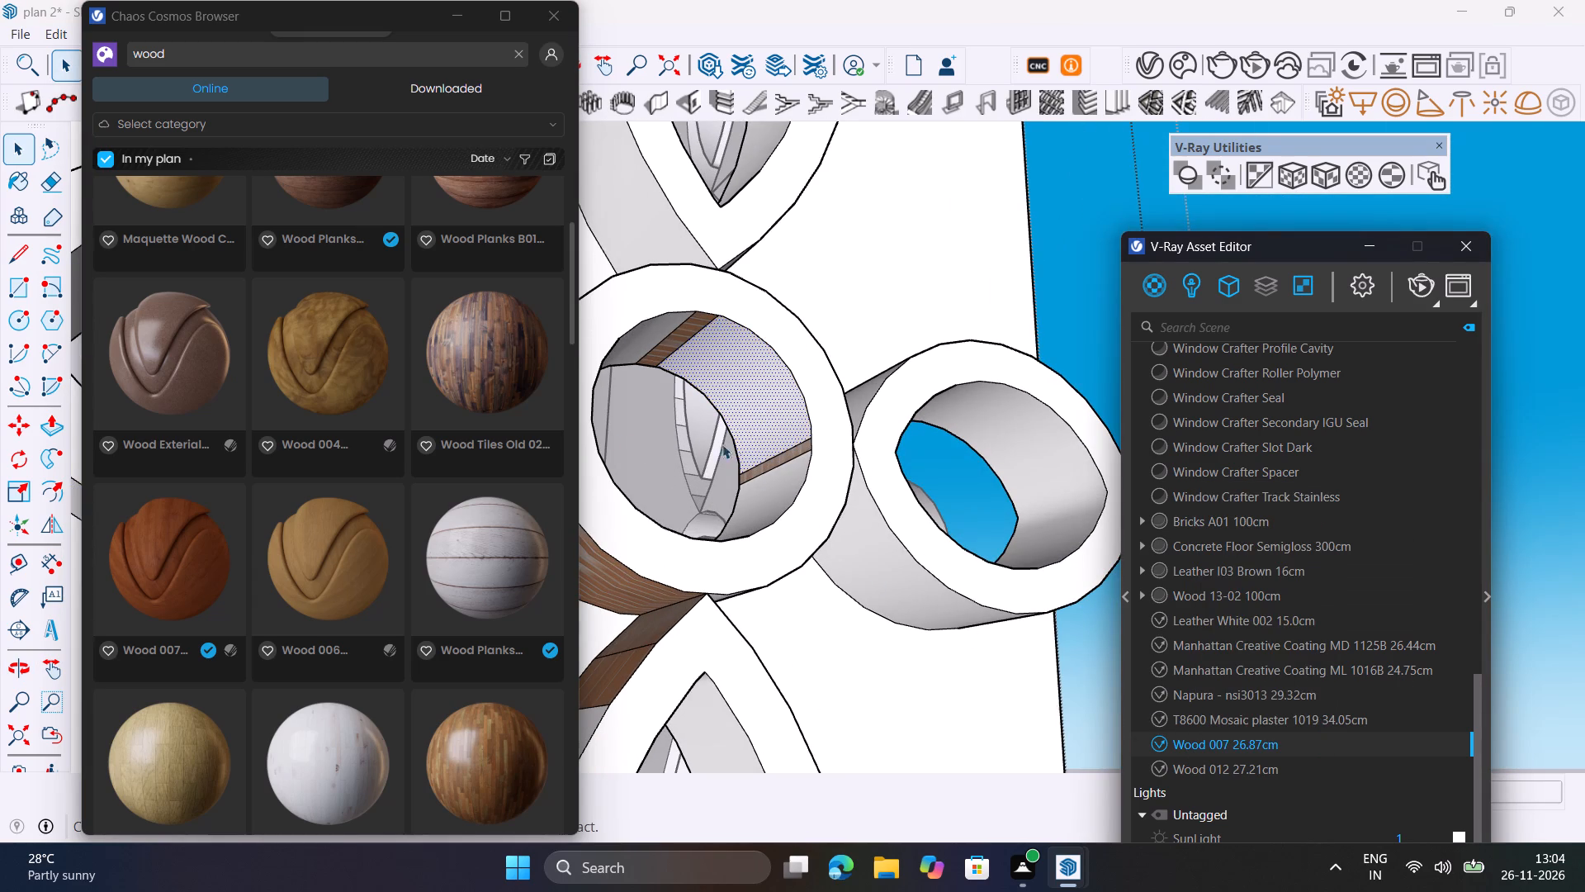
Apply Wood 007 26.87cm to the narrow lower brown strip on the centre ring's inside wall.
click(783, 460)
scroll(799, 467, up, 6)
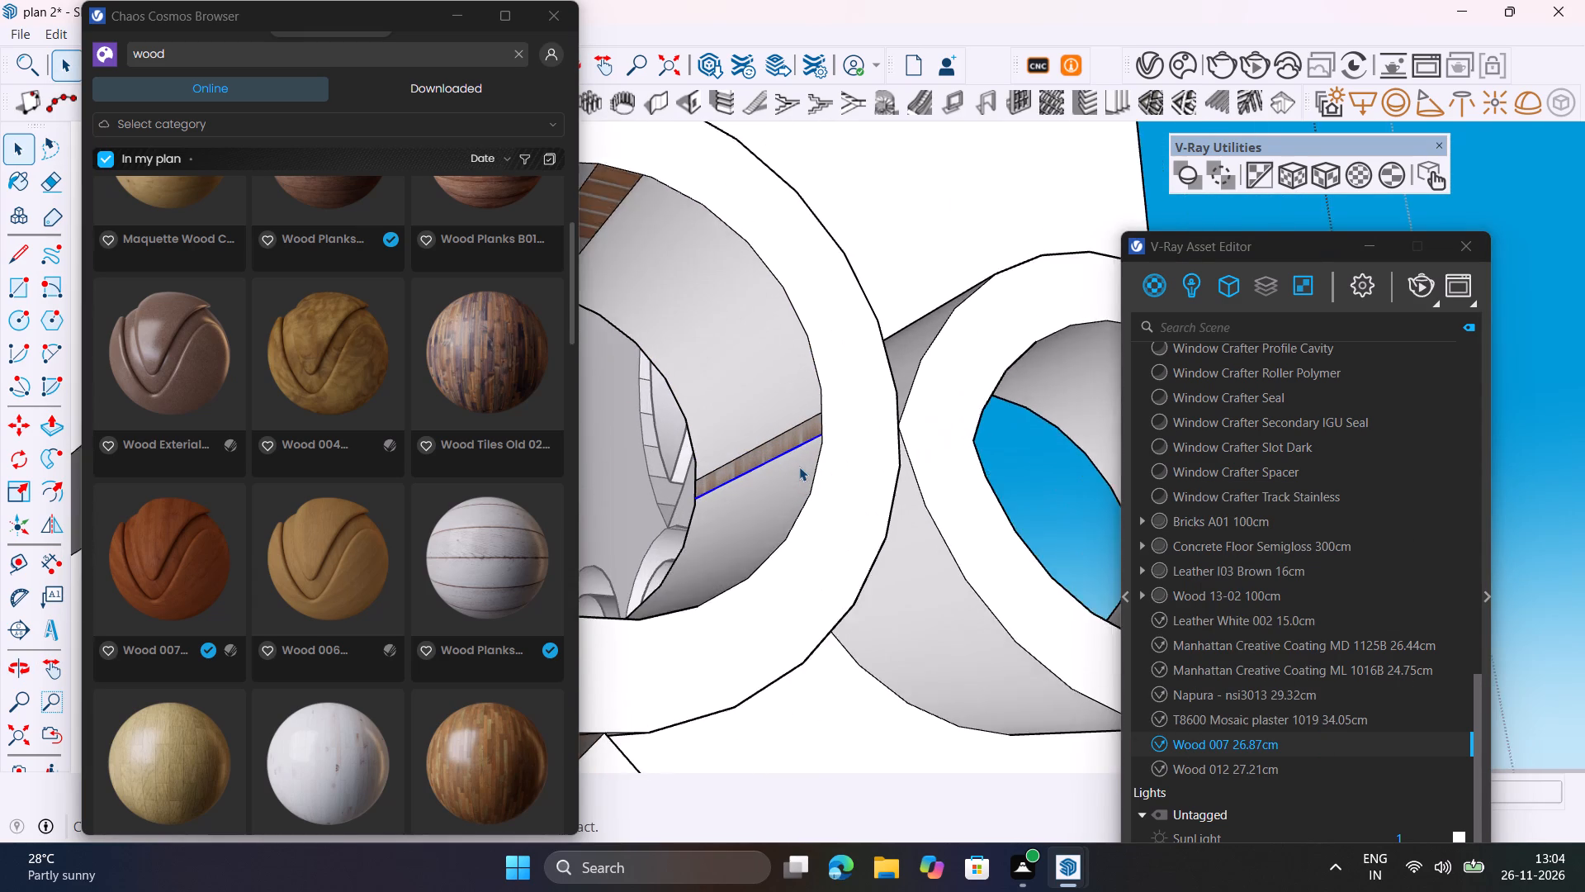
scroll(799, 467, up, 4)
click(797, 422)
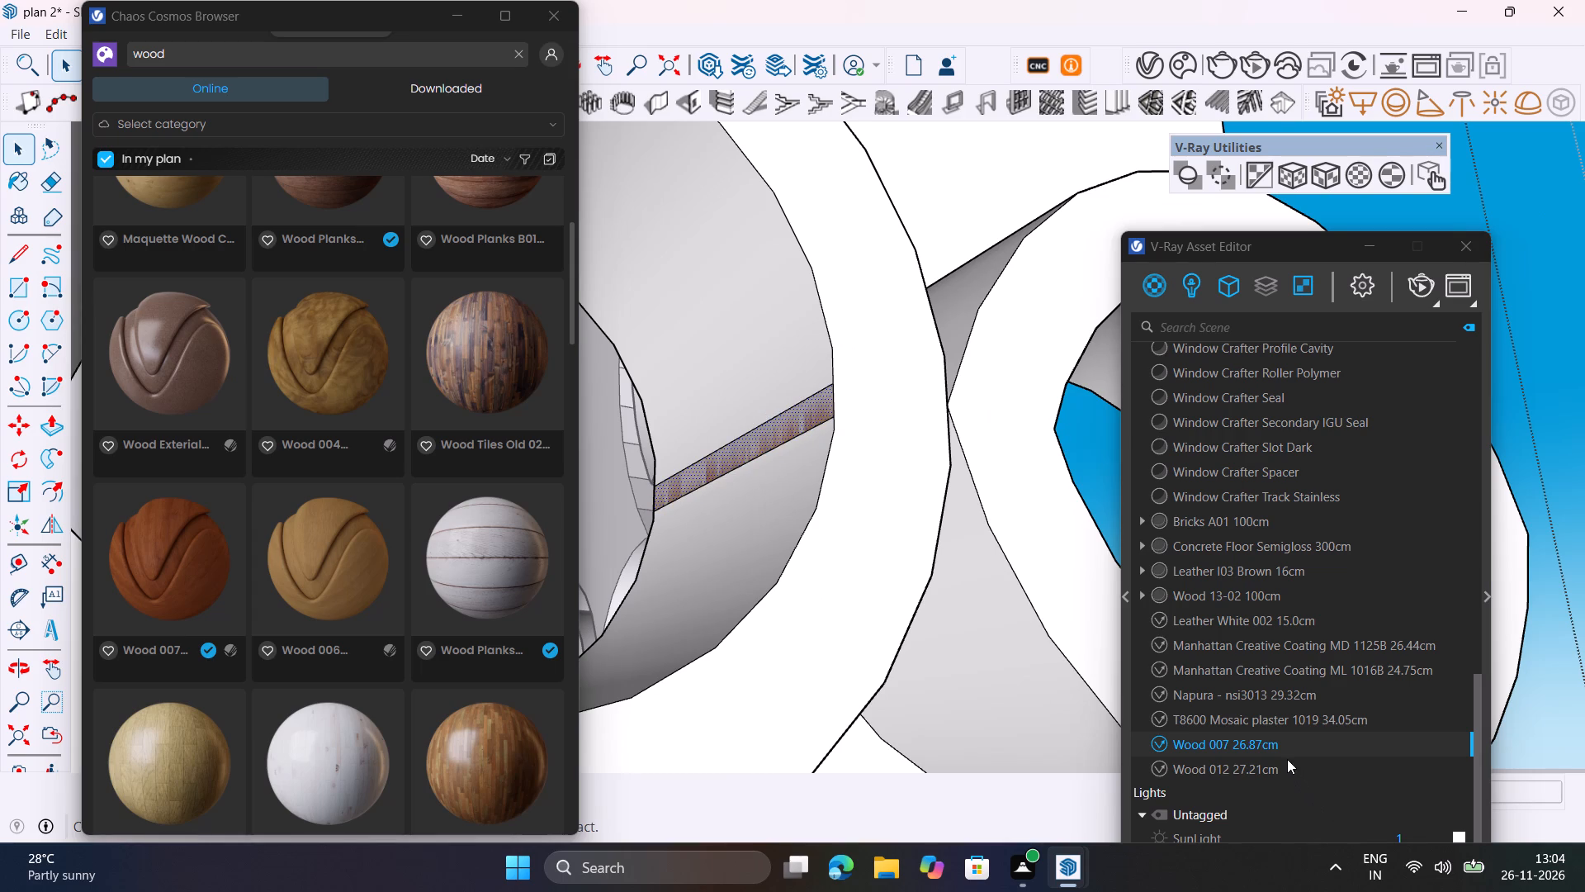
right_click(1287, 748)
click(1351, 519)
Apply Wood 007 26.87cm to the remaining narrow brown strip at the top of the centre ring's inside wall.
scroll(1030, 518, down, 4)
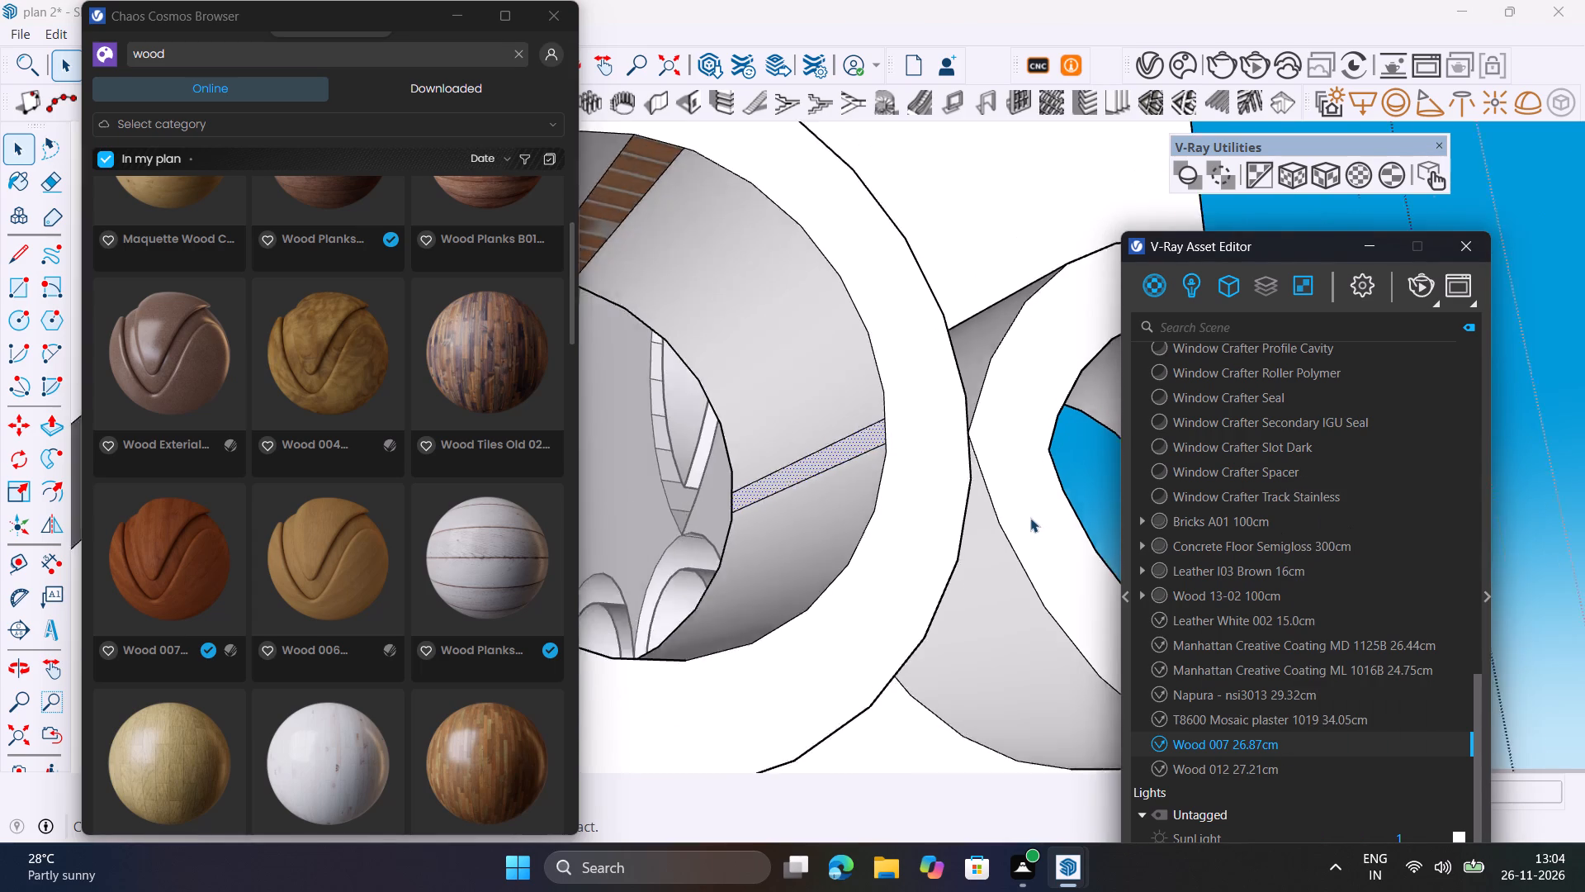
scroll(1030, 518, down, 6)
scroll(833, 331, up, 9)
click(845, 341)
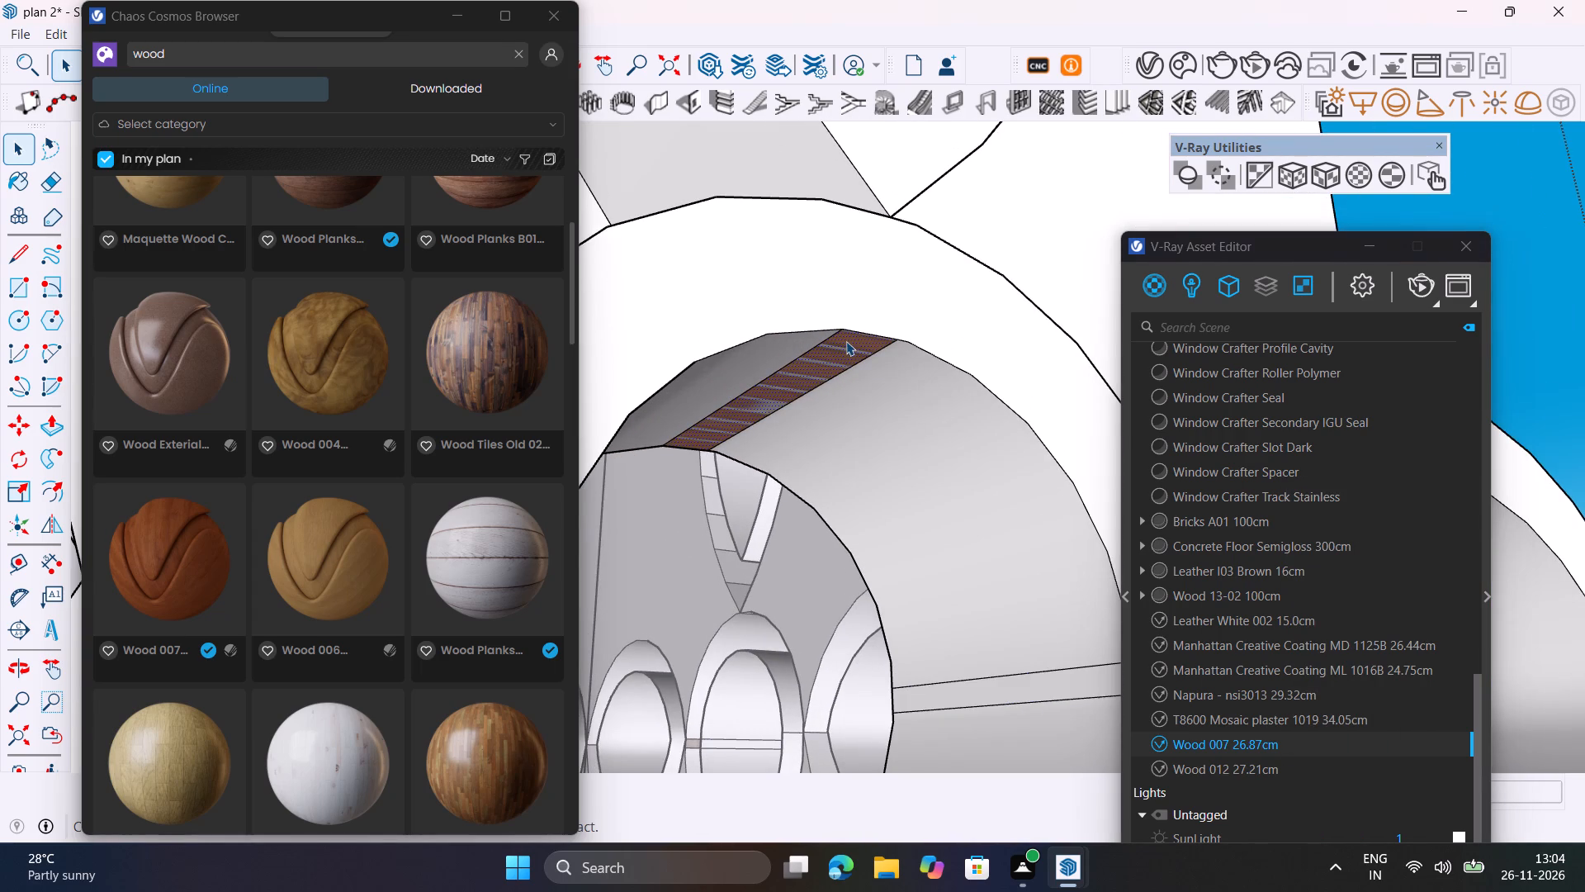
right_click(1263, 744)
click(1342, 514)
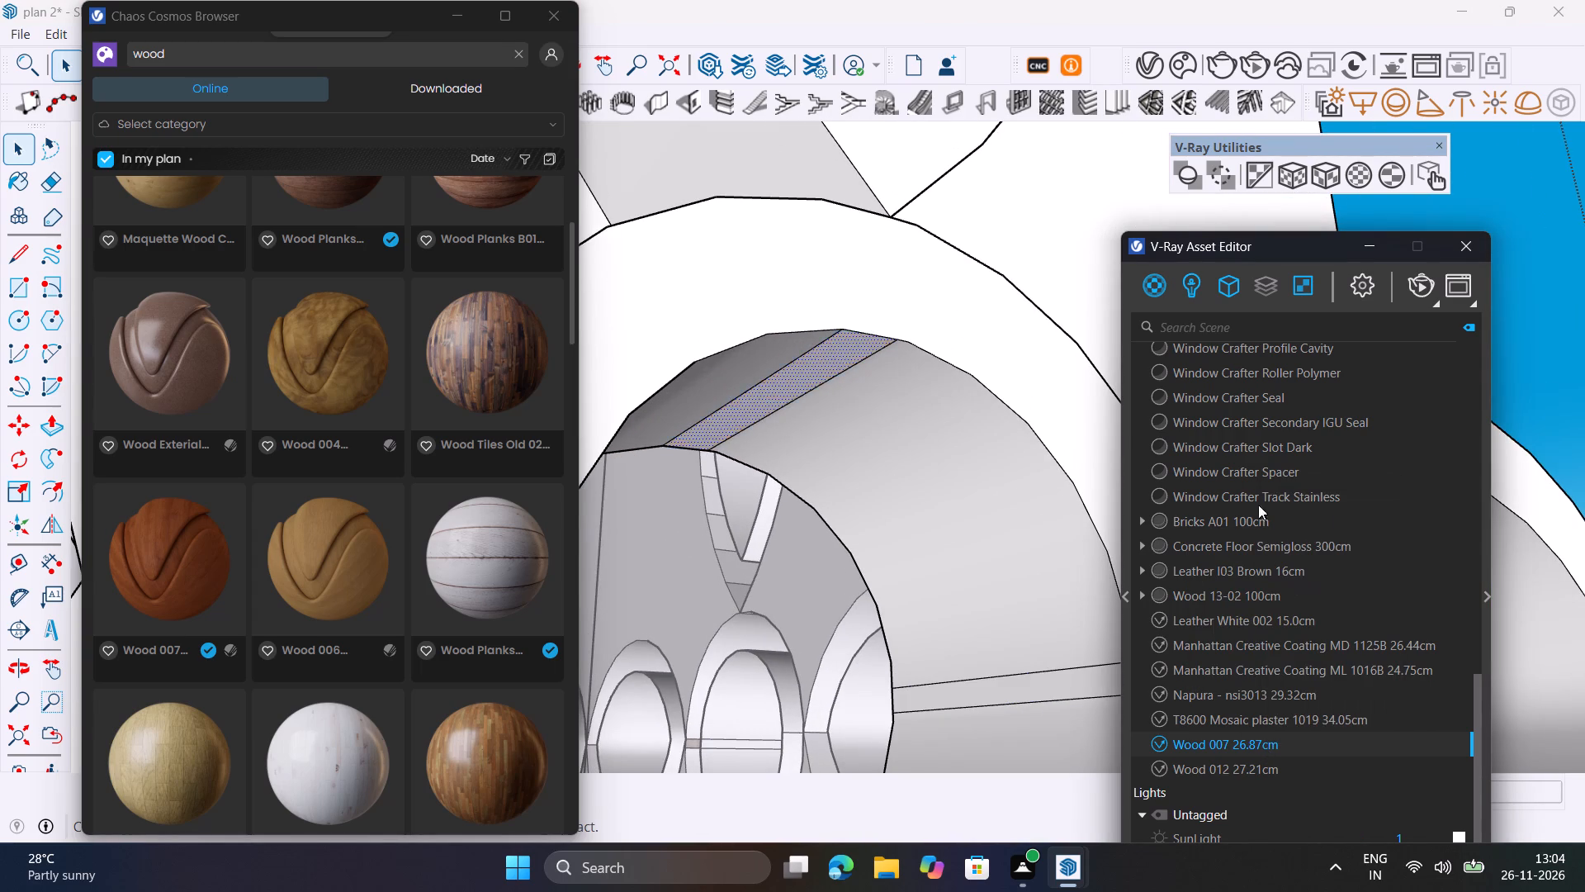
Apply Wood 007 26.87cm to the brown section of the centre ring's outer wall, just above the lower petal.
scroll(996, 368, down, 14)
click(879, 496)
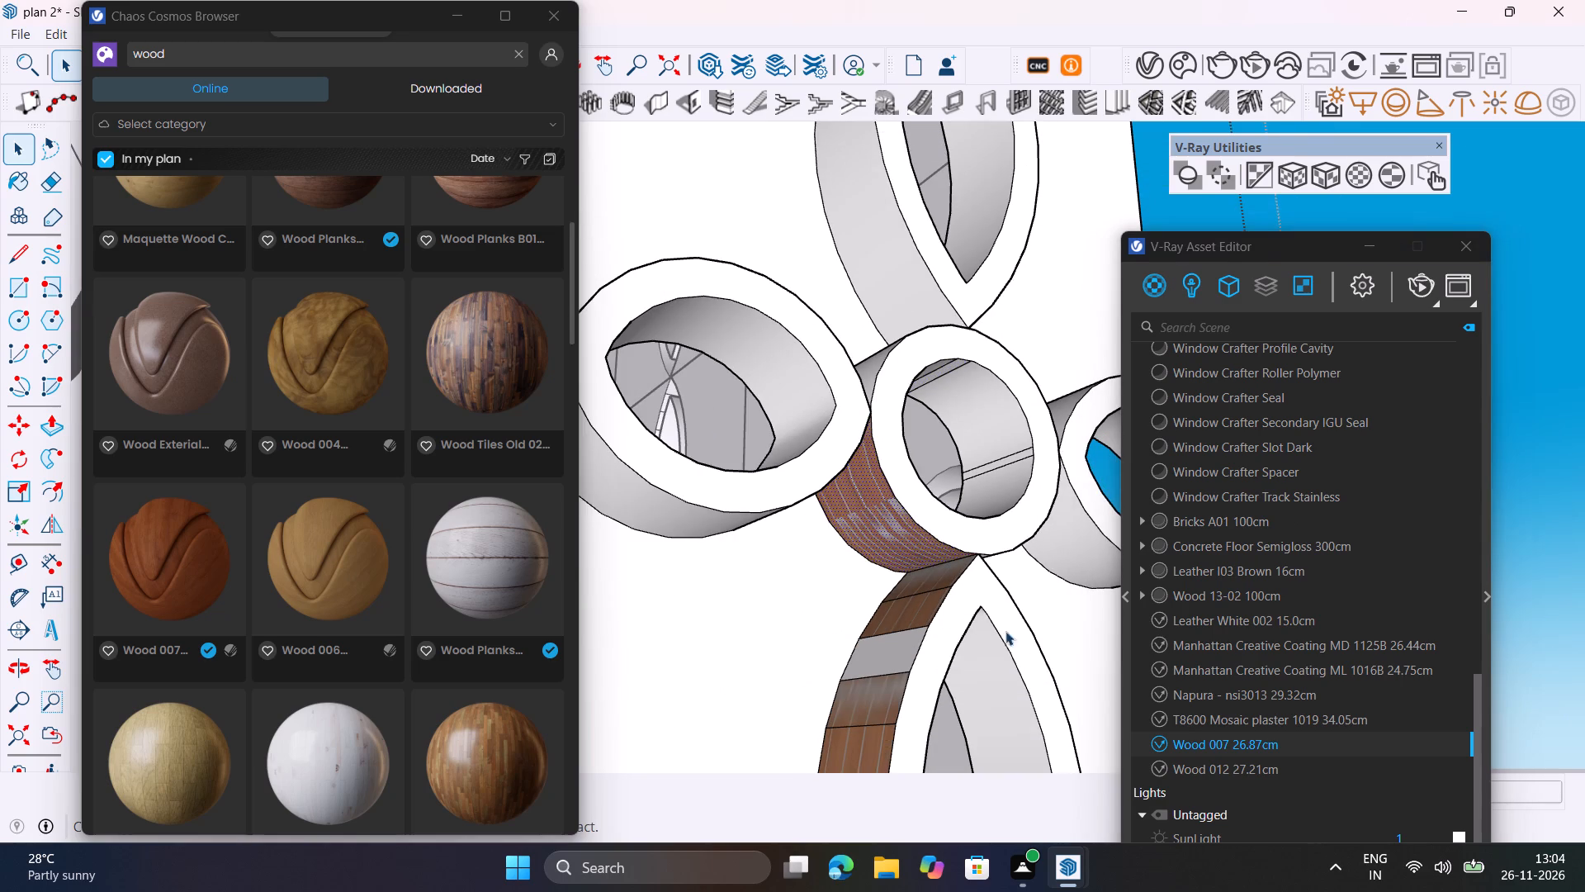
right_click(1249, 742)
click(1321, 504)
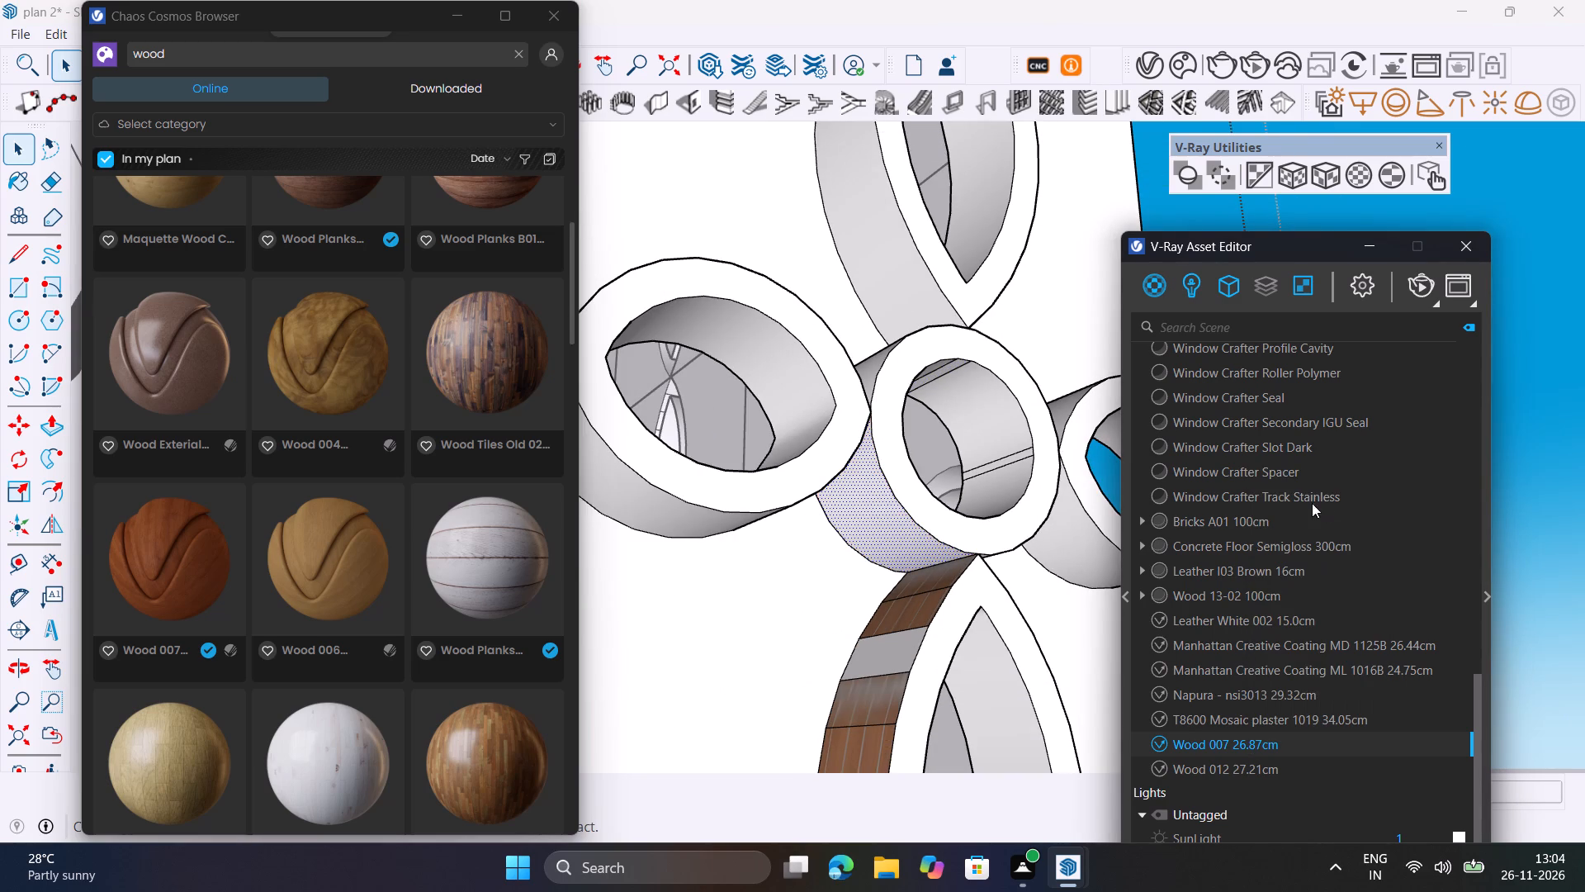
Apply Wood 007 26.87cm to the topmost brown segment of the lower petal's outer wall.
middle_drag(916, 664, 963, 740)
click(911, 599)
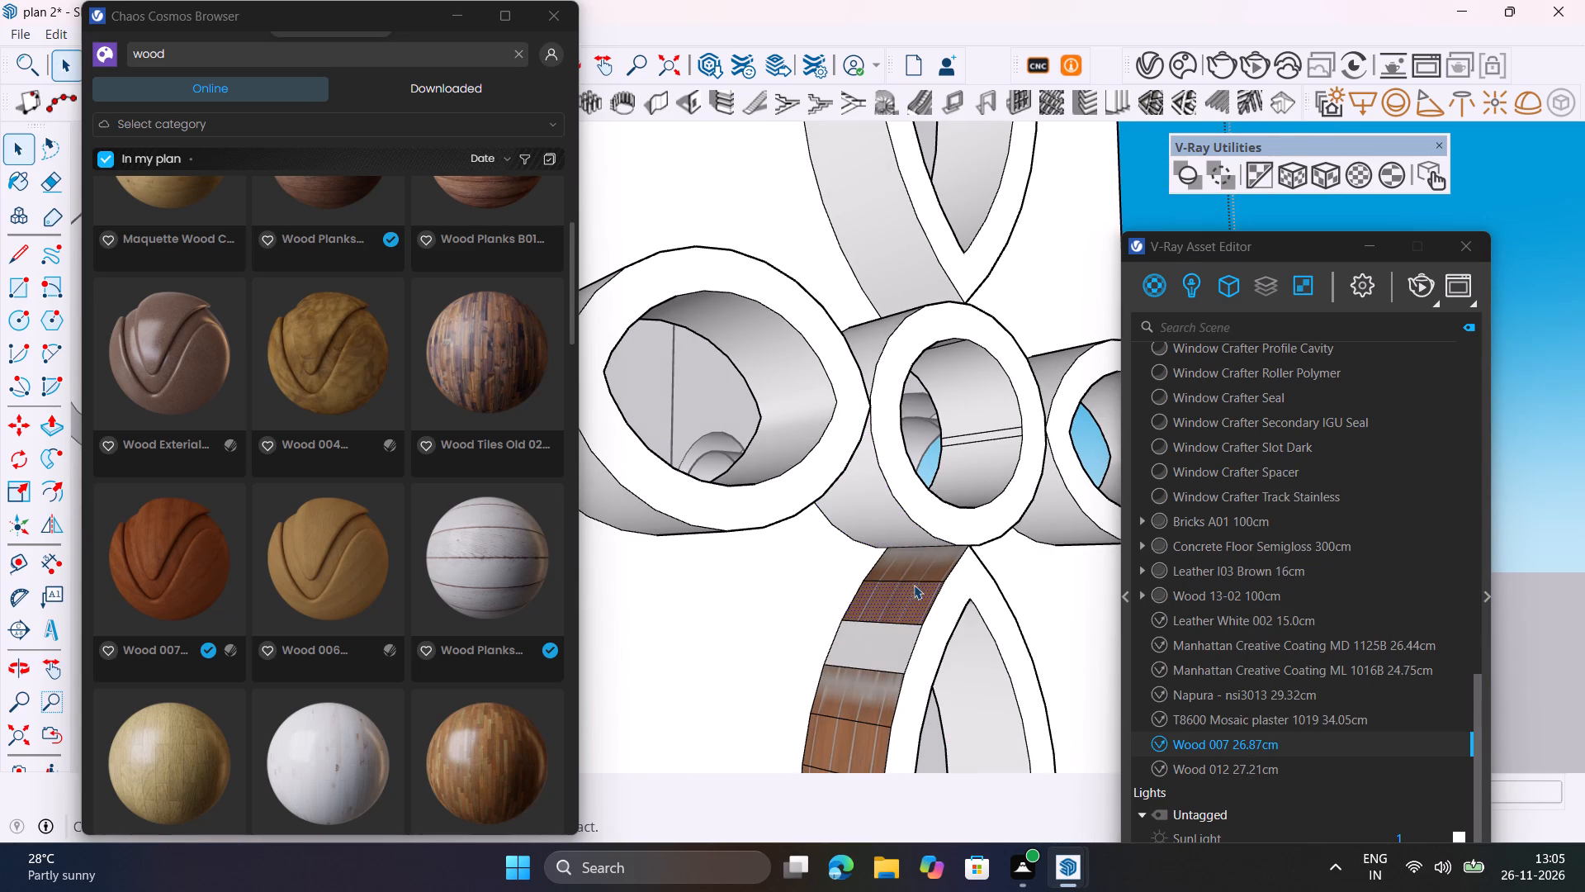
click(914, 572)
right_click(1183, 748)
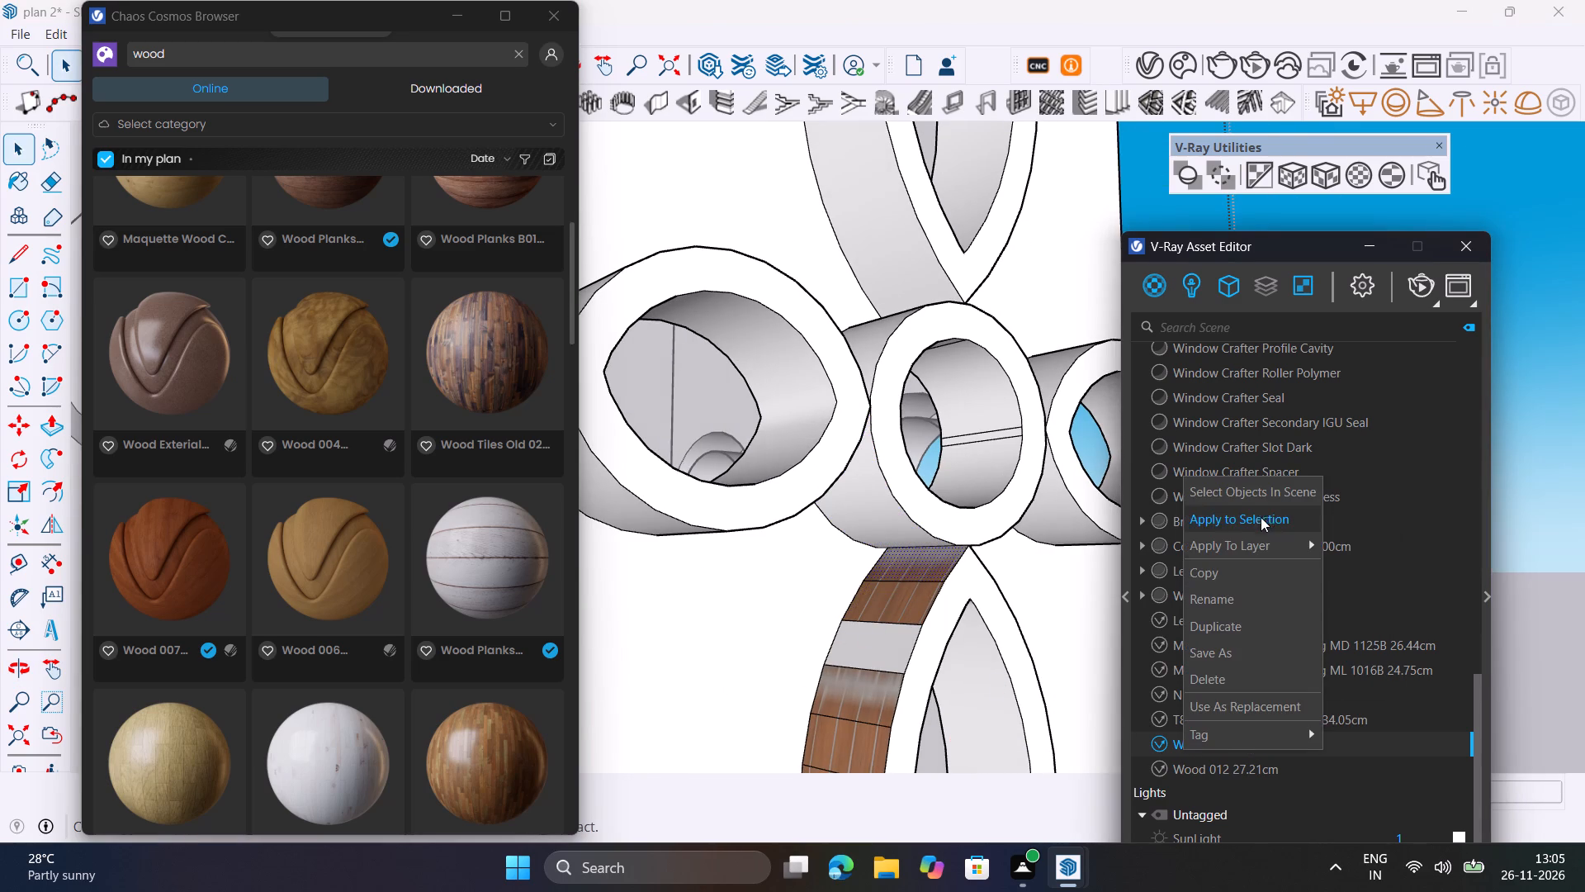
click(1261, 508)
Apply Wood 007 26.87cm to all the remaining brown segments of the lower petal's outer wall, down to its bottom tip.
click(910, 586)
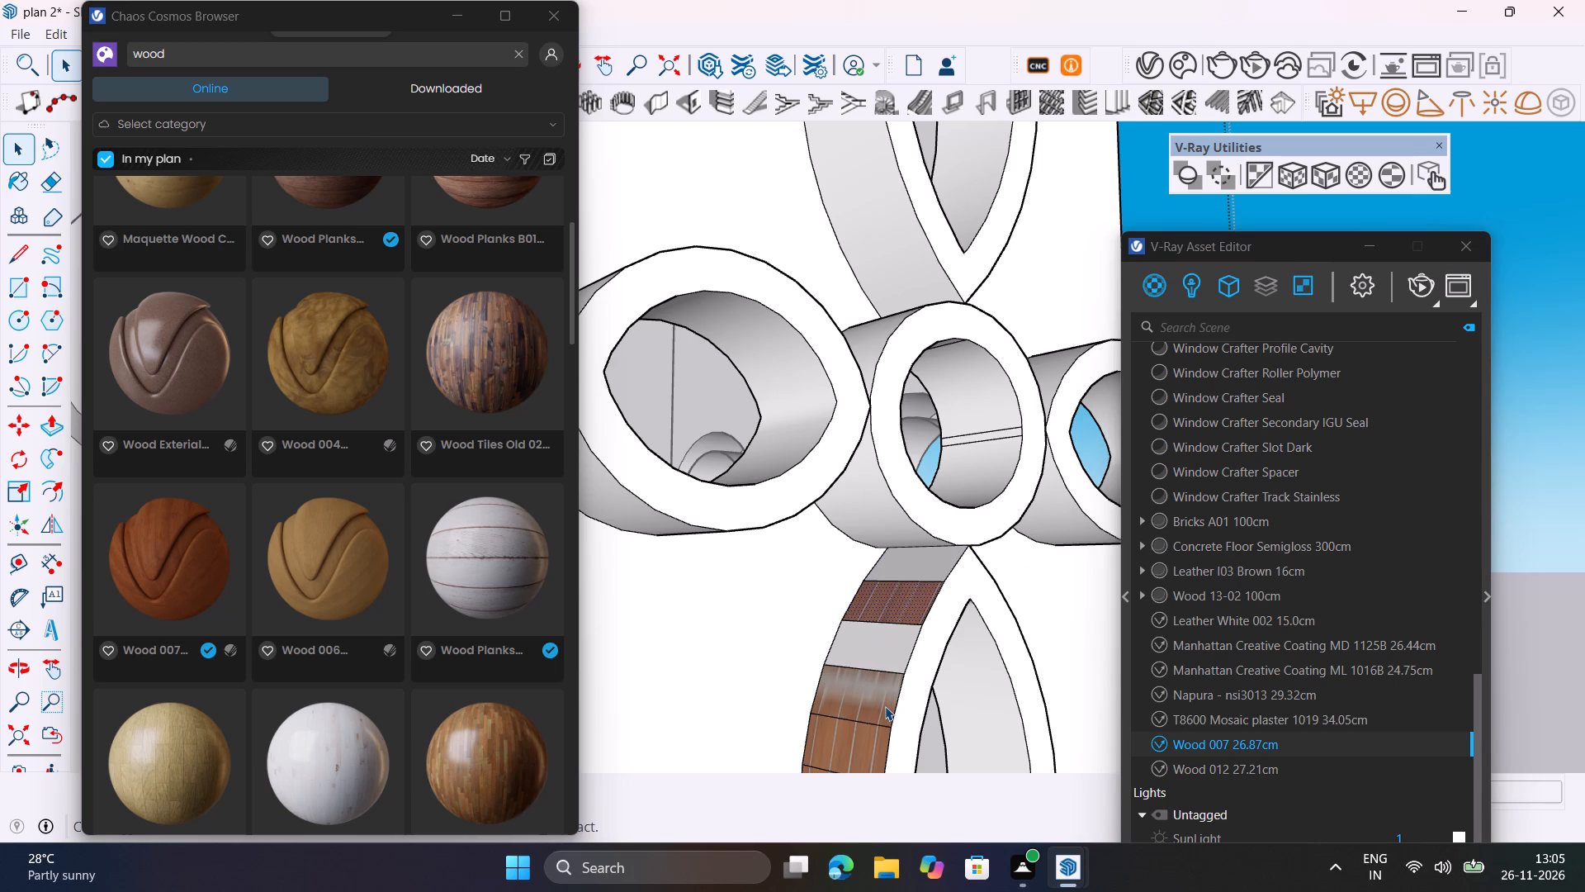
scroll(885, 706, down, 15)
shift+middle_drag(878, 705, 823, 589)
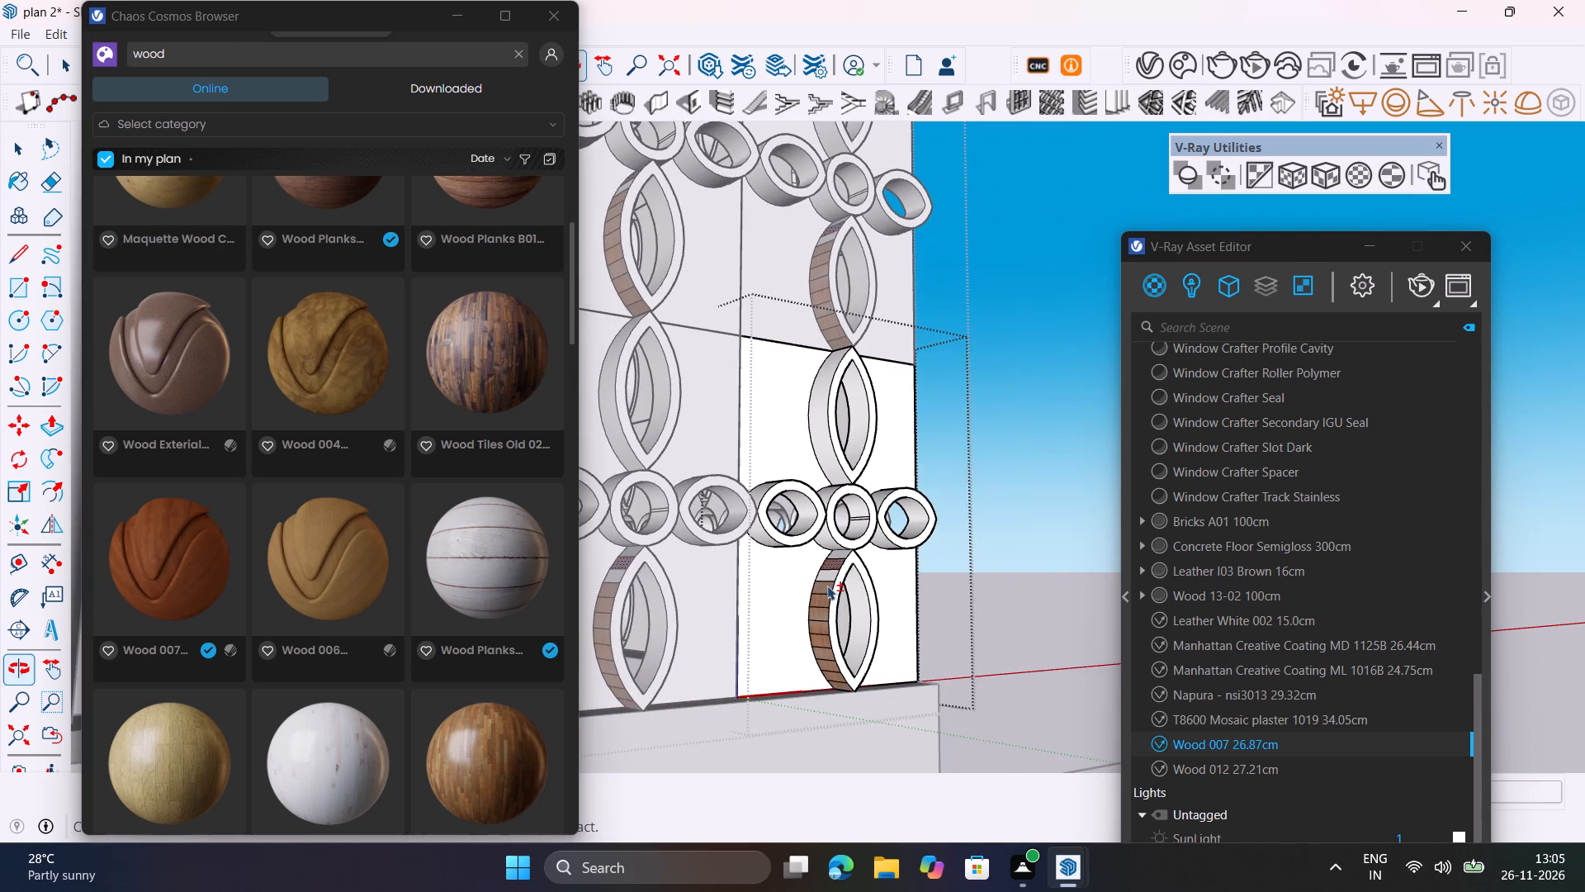
shift+scroll(830, 686, up, 10)
shift+click(869, 686)
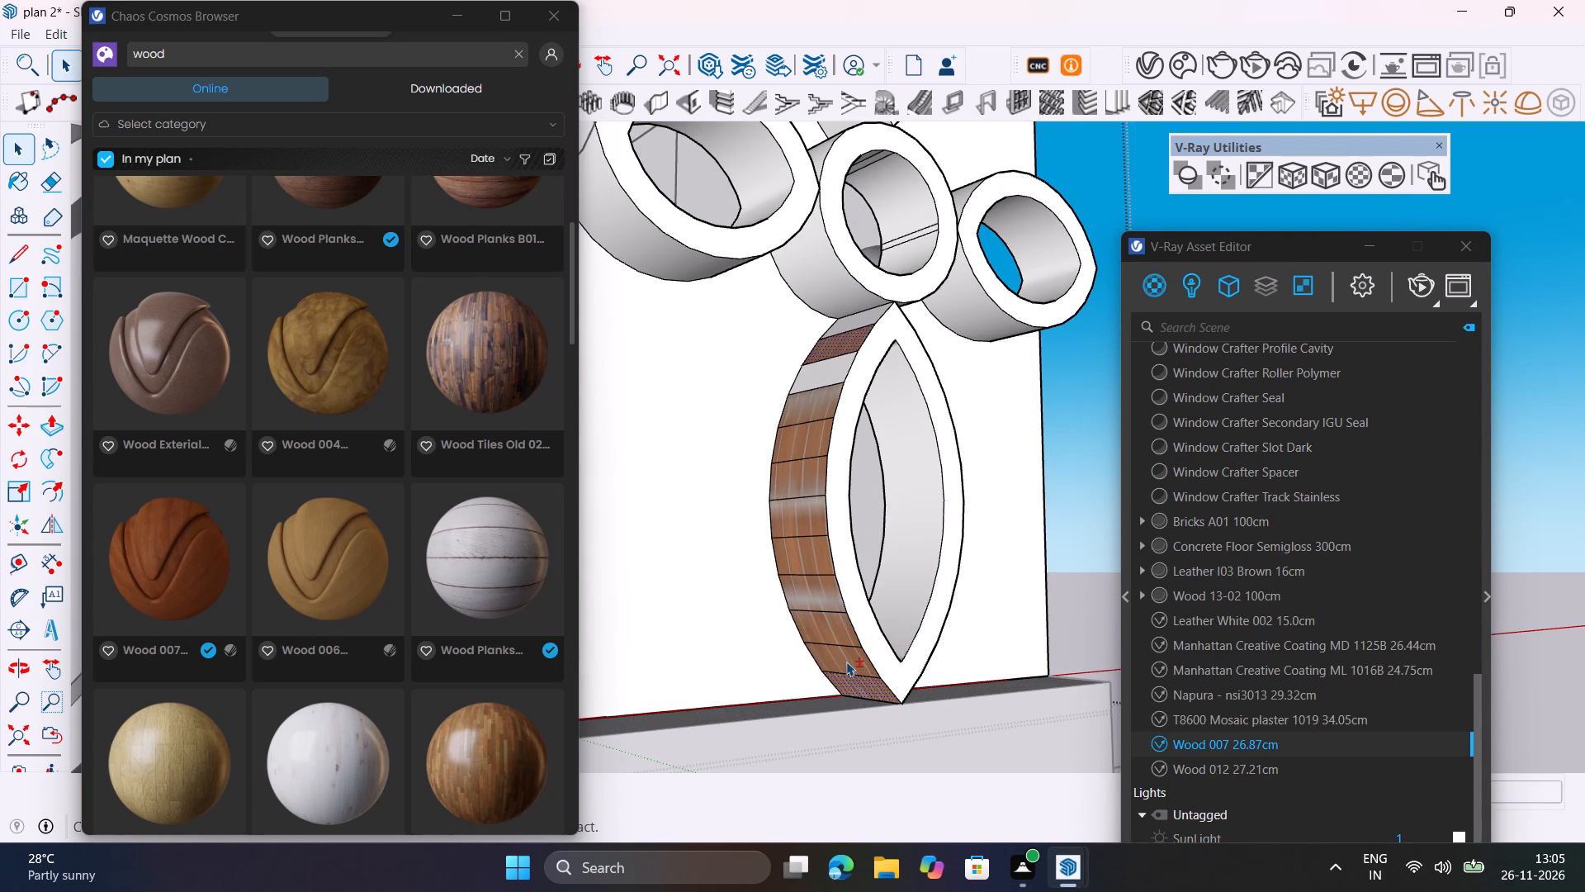
shift+click(846, 661)
shift+click(833, 619)
shift+click(820, 583)
shift+click(814, 555)
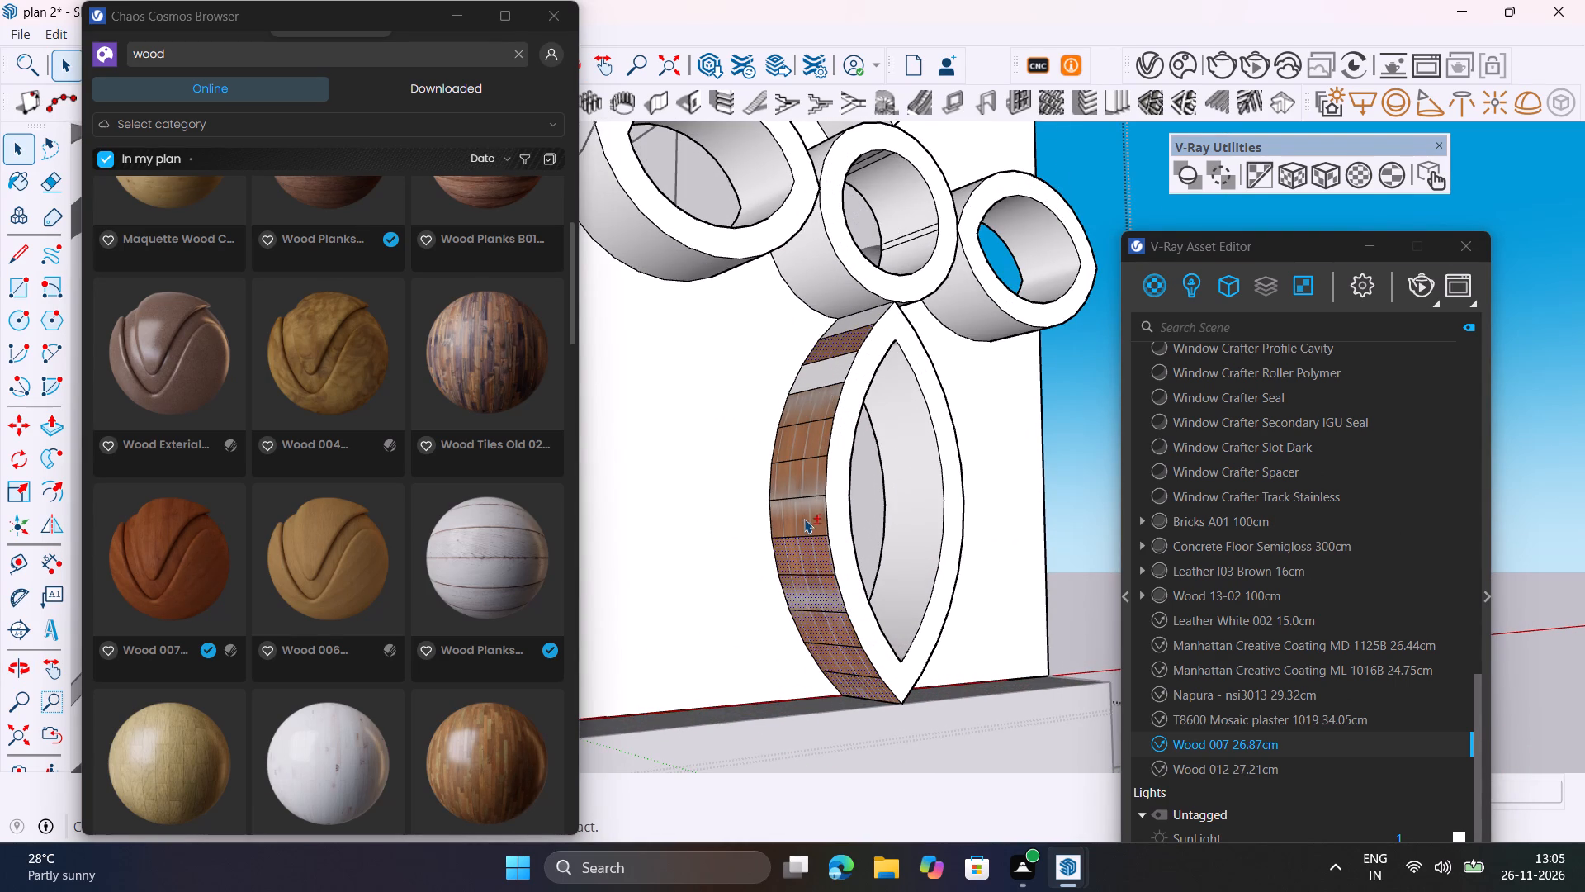
shift+click(804, 515)
shift+click(806, 479)
shift+click(817, 426)
shift+click(822, 411)
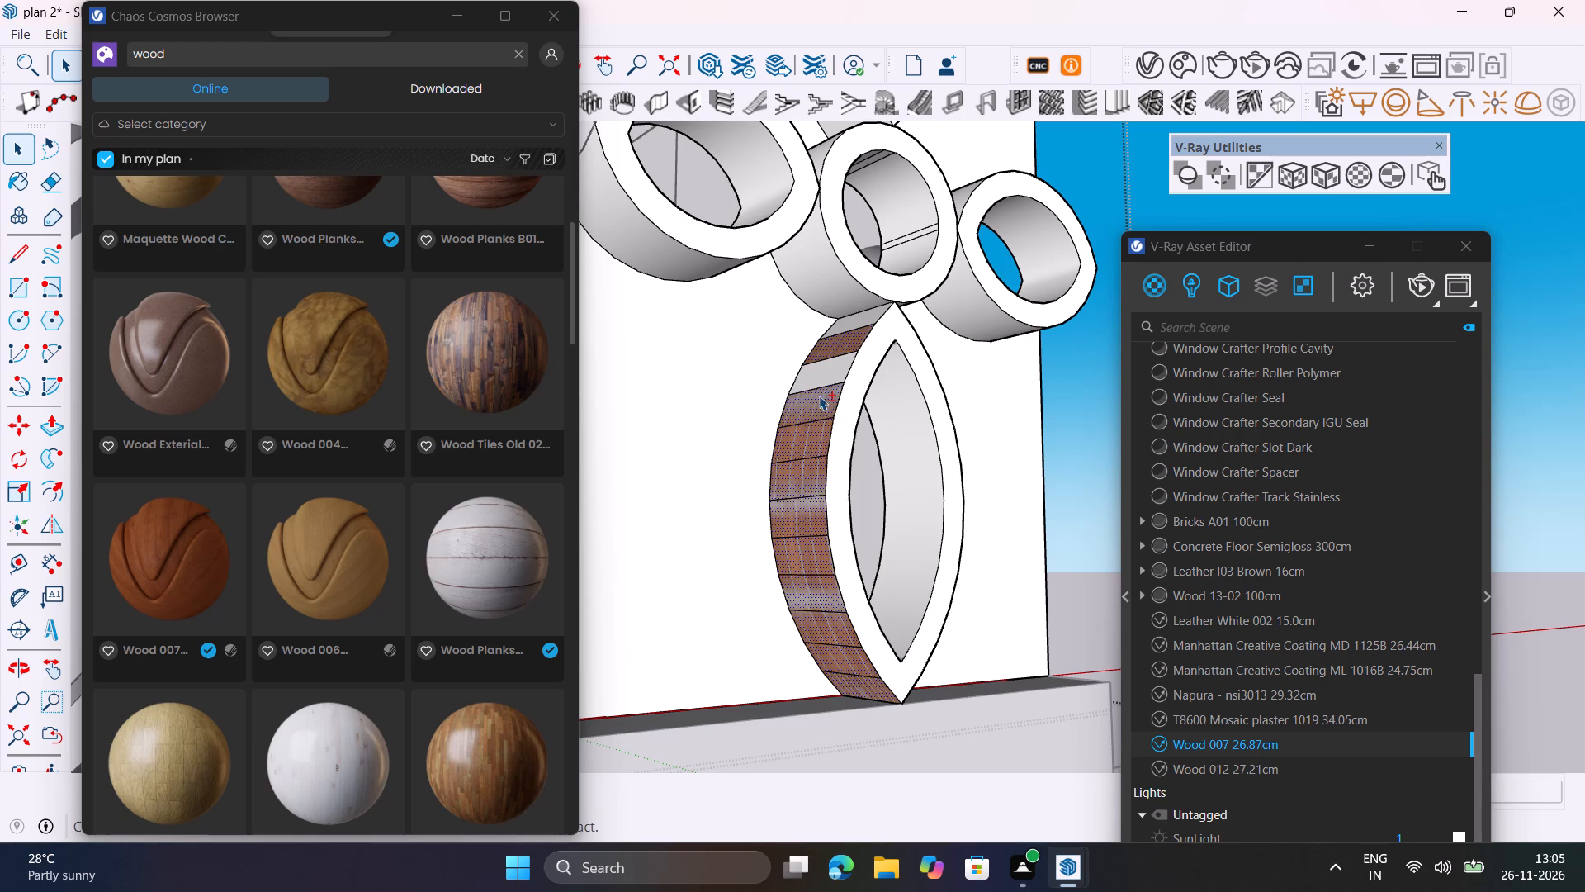
right_click(1227, 741)
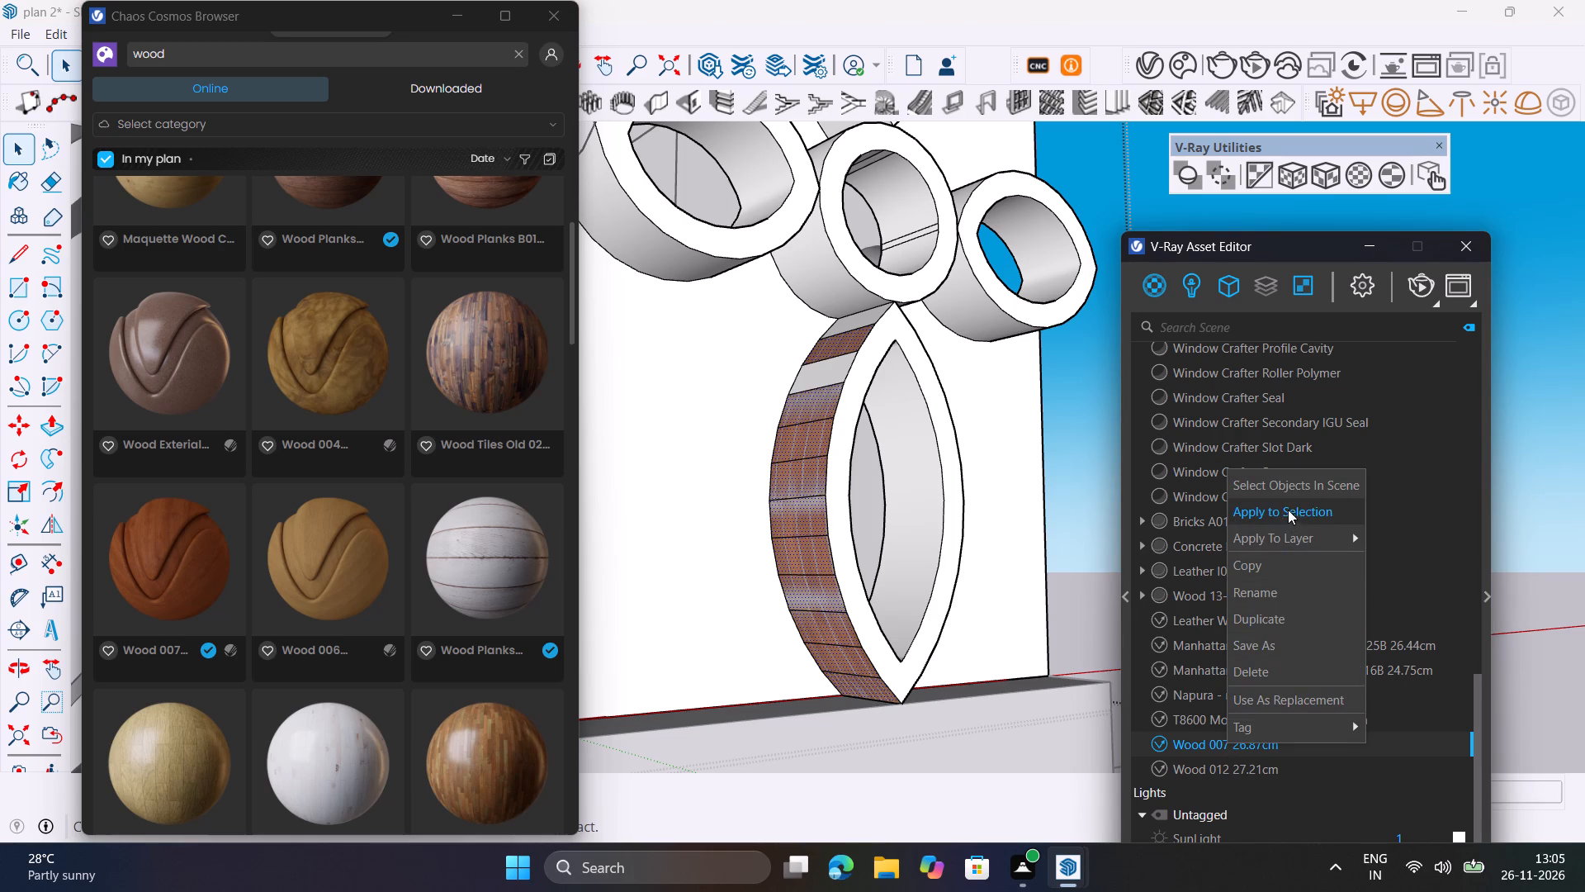
click(1288, 509)
Close the tile and the surrounding perforated screen that are open for editing.
scroll(875, 563, down, 19)
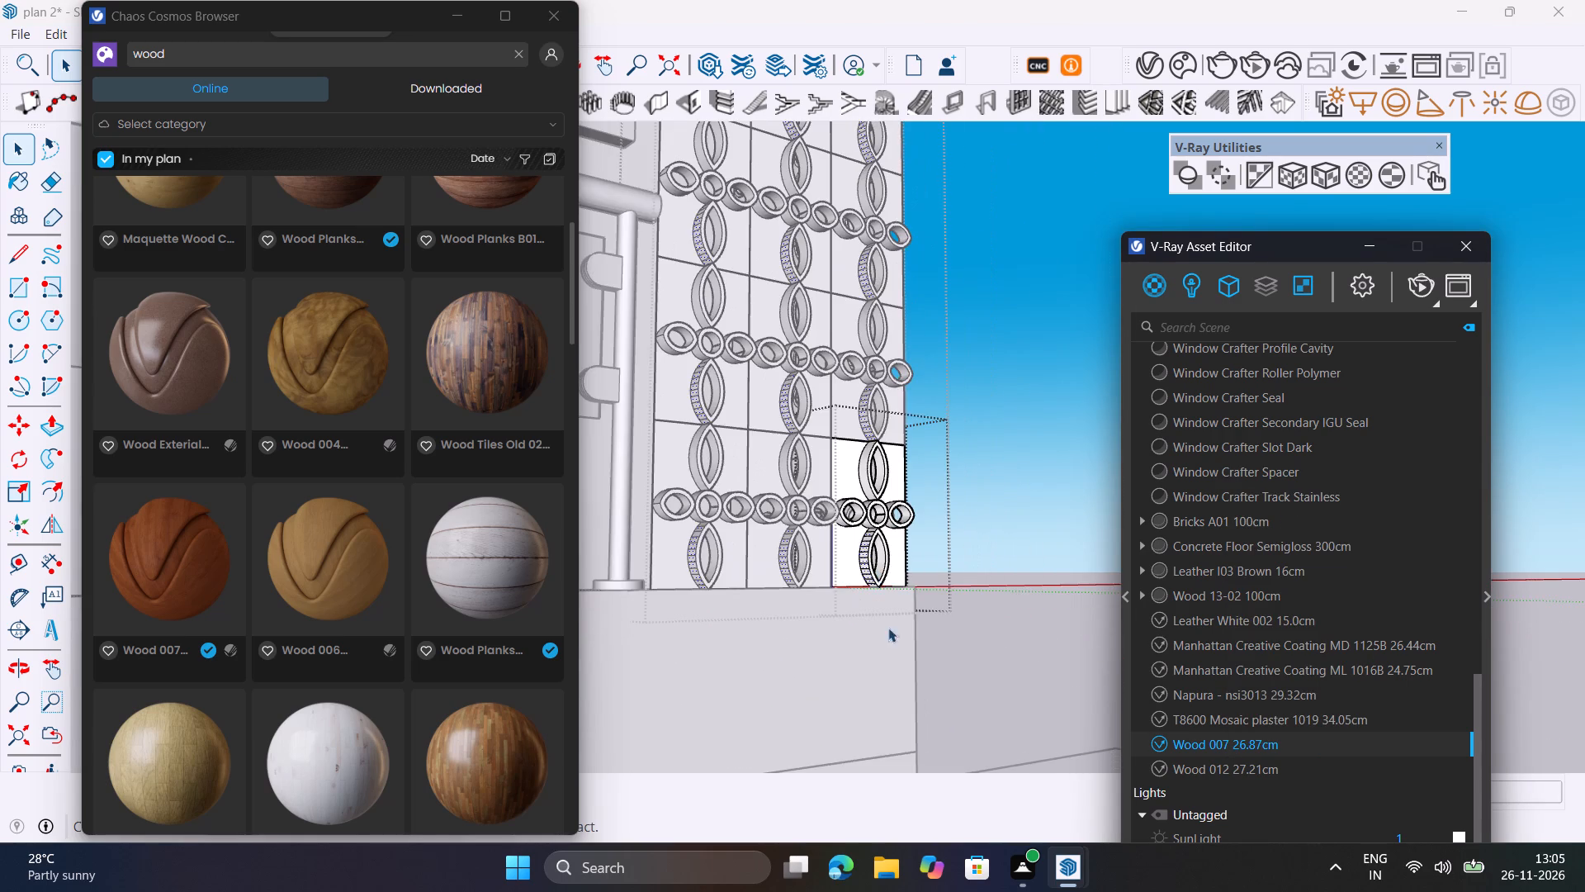
middle_drag(905, 667, 769, 743)
click(1054, 479)
scroll(957, 575, down, 9)
drag(1005, 509, 1009, 520)
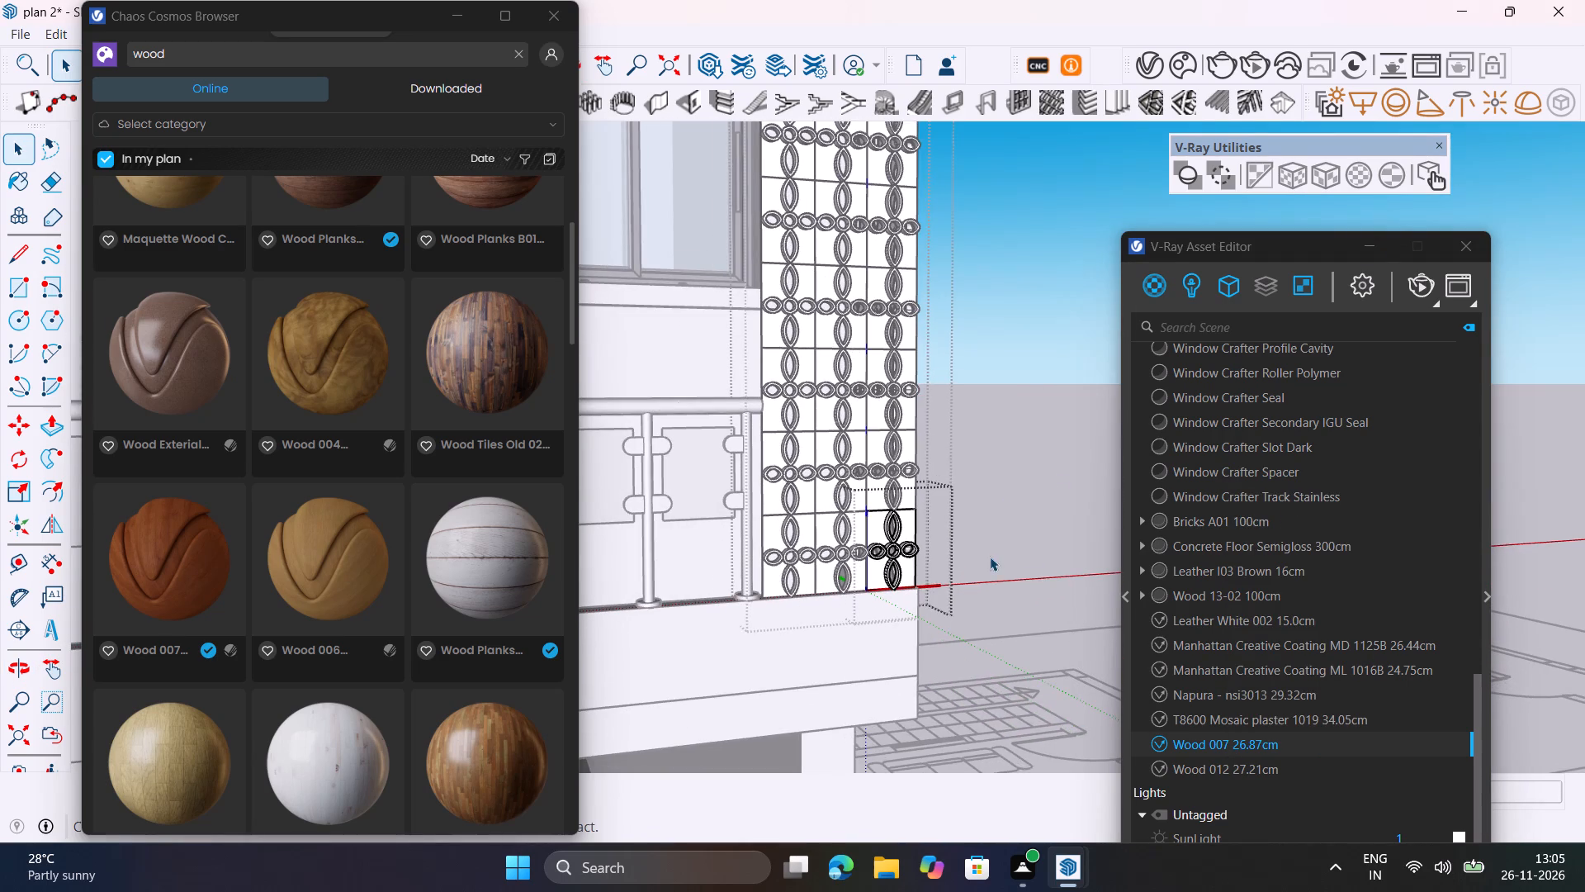
middle_drag(991, 589, 844, 664)
double_click(1012, 456)
Render the perforated screen beside the window and balcony railing, examine its wood finish closely, and stop and close the render.
middle_drag(999, 539, 1013, 626)
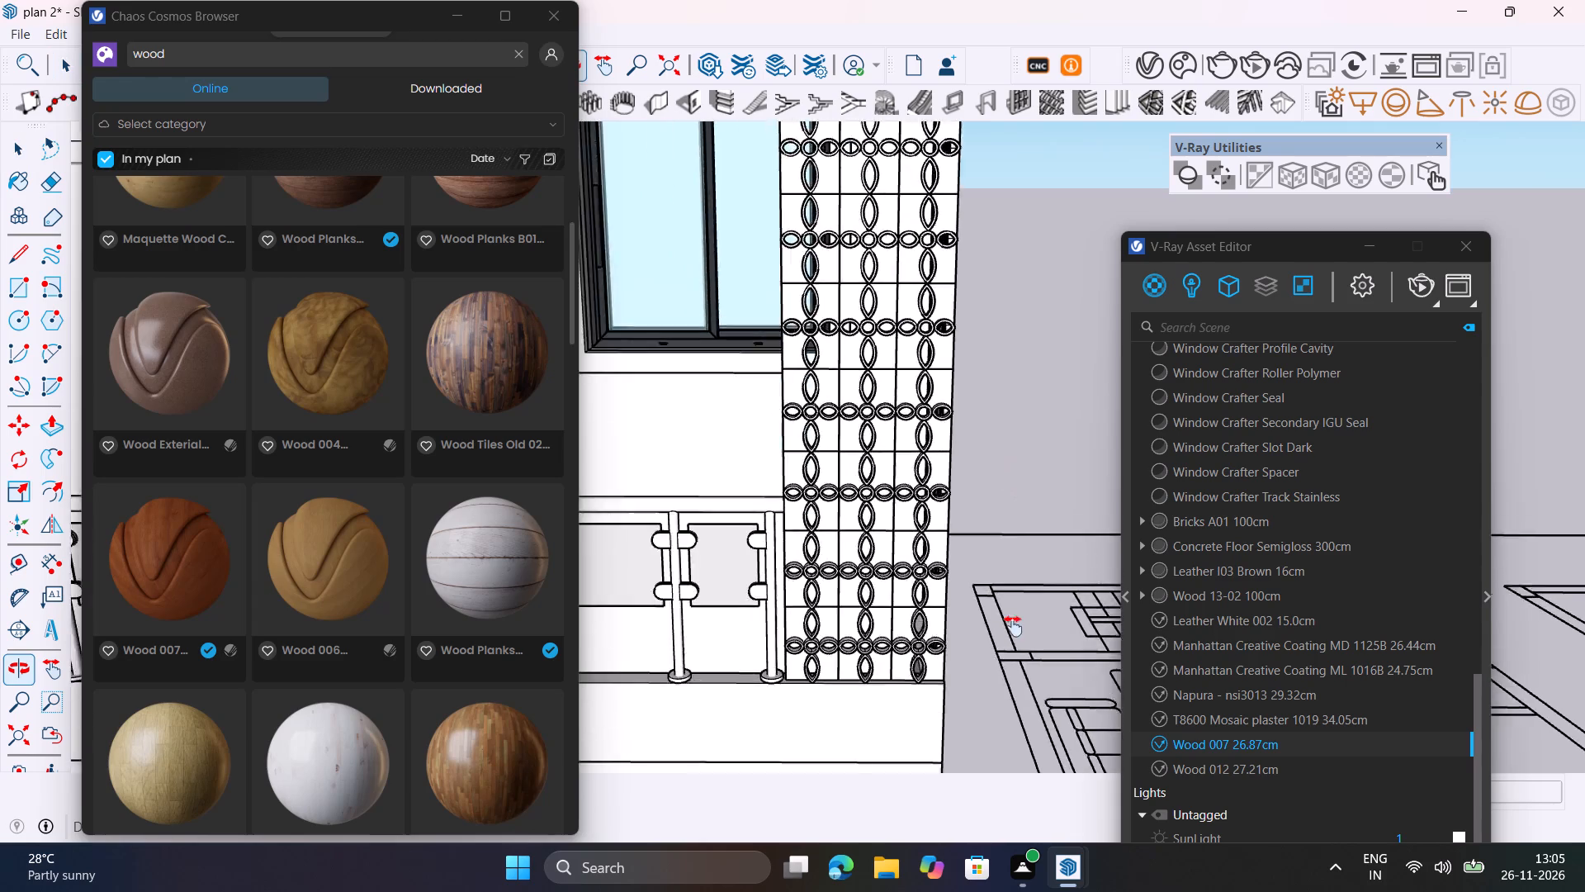
middle_drag(1013, 626, 992, 582)
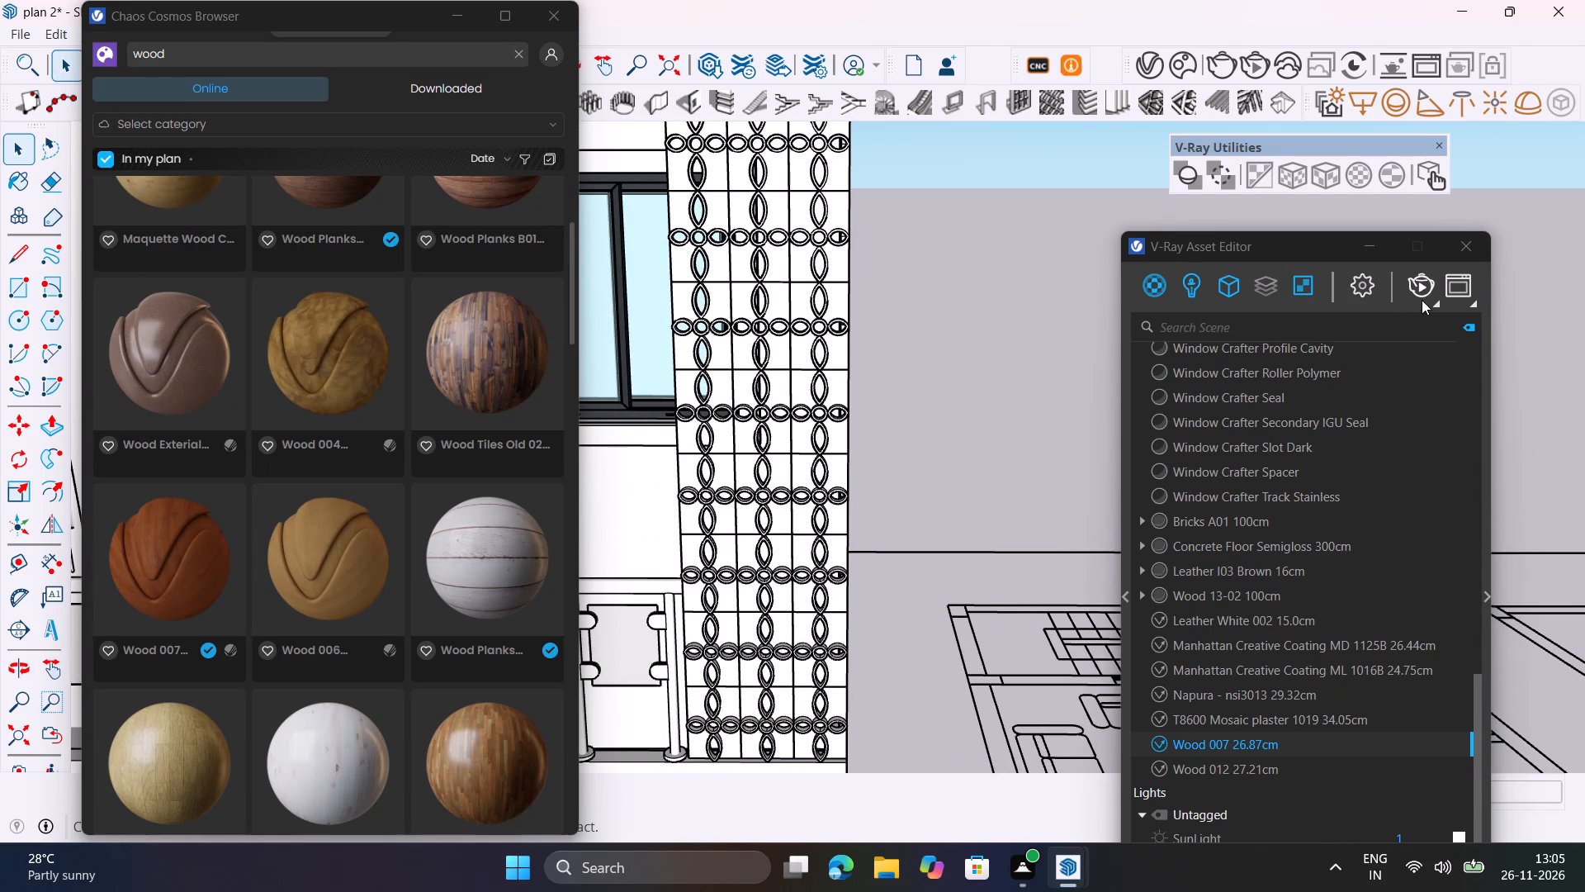
click(1423, 288)
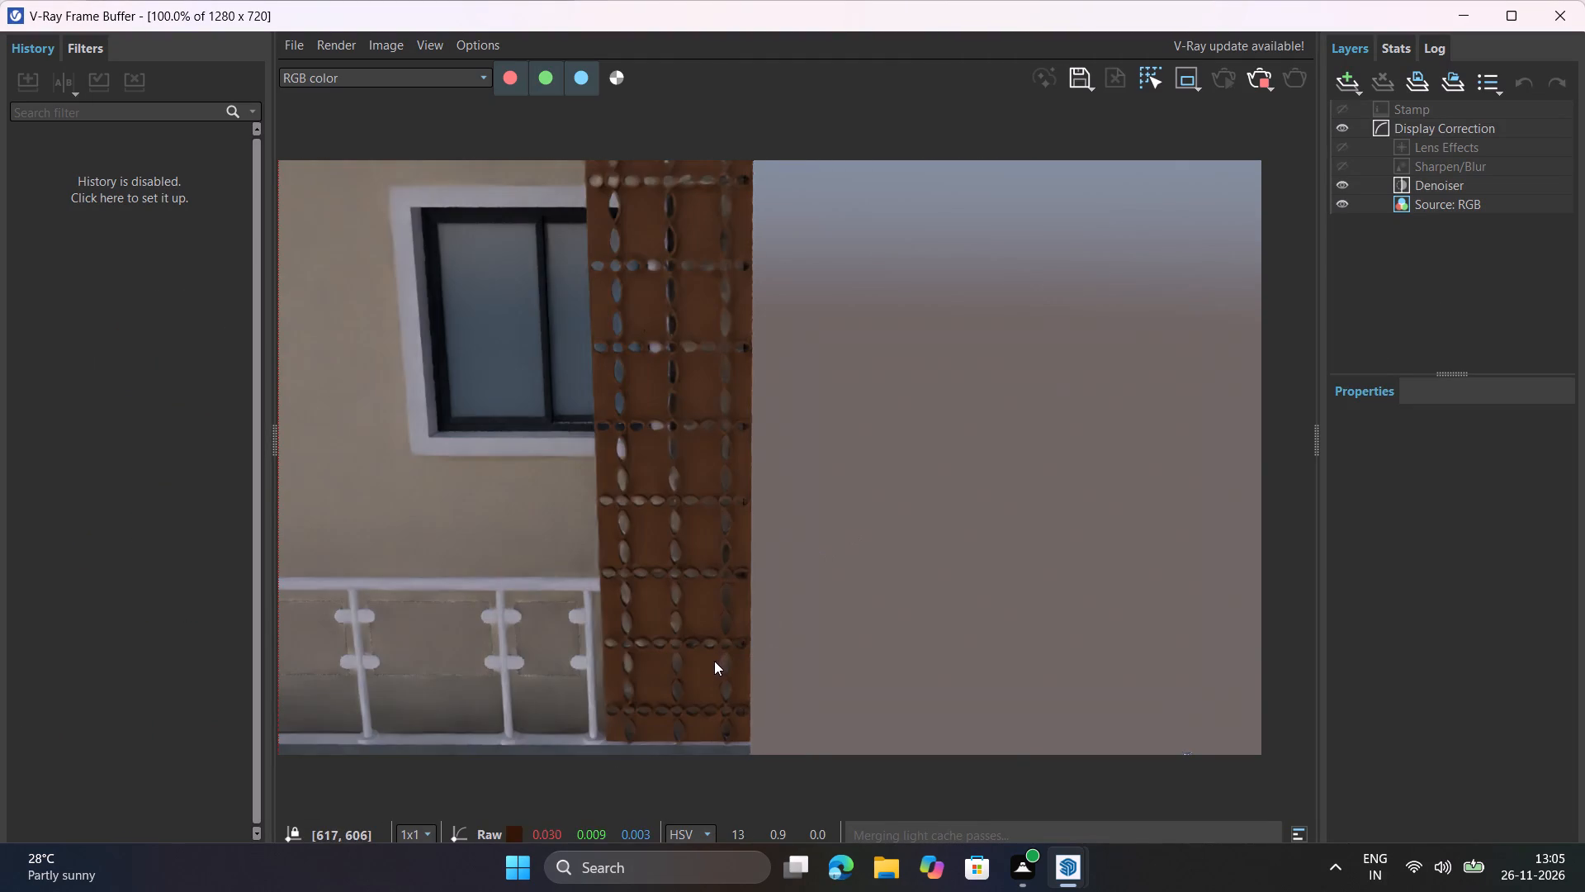
scroll(701, 719, up, 1)
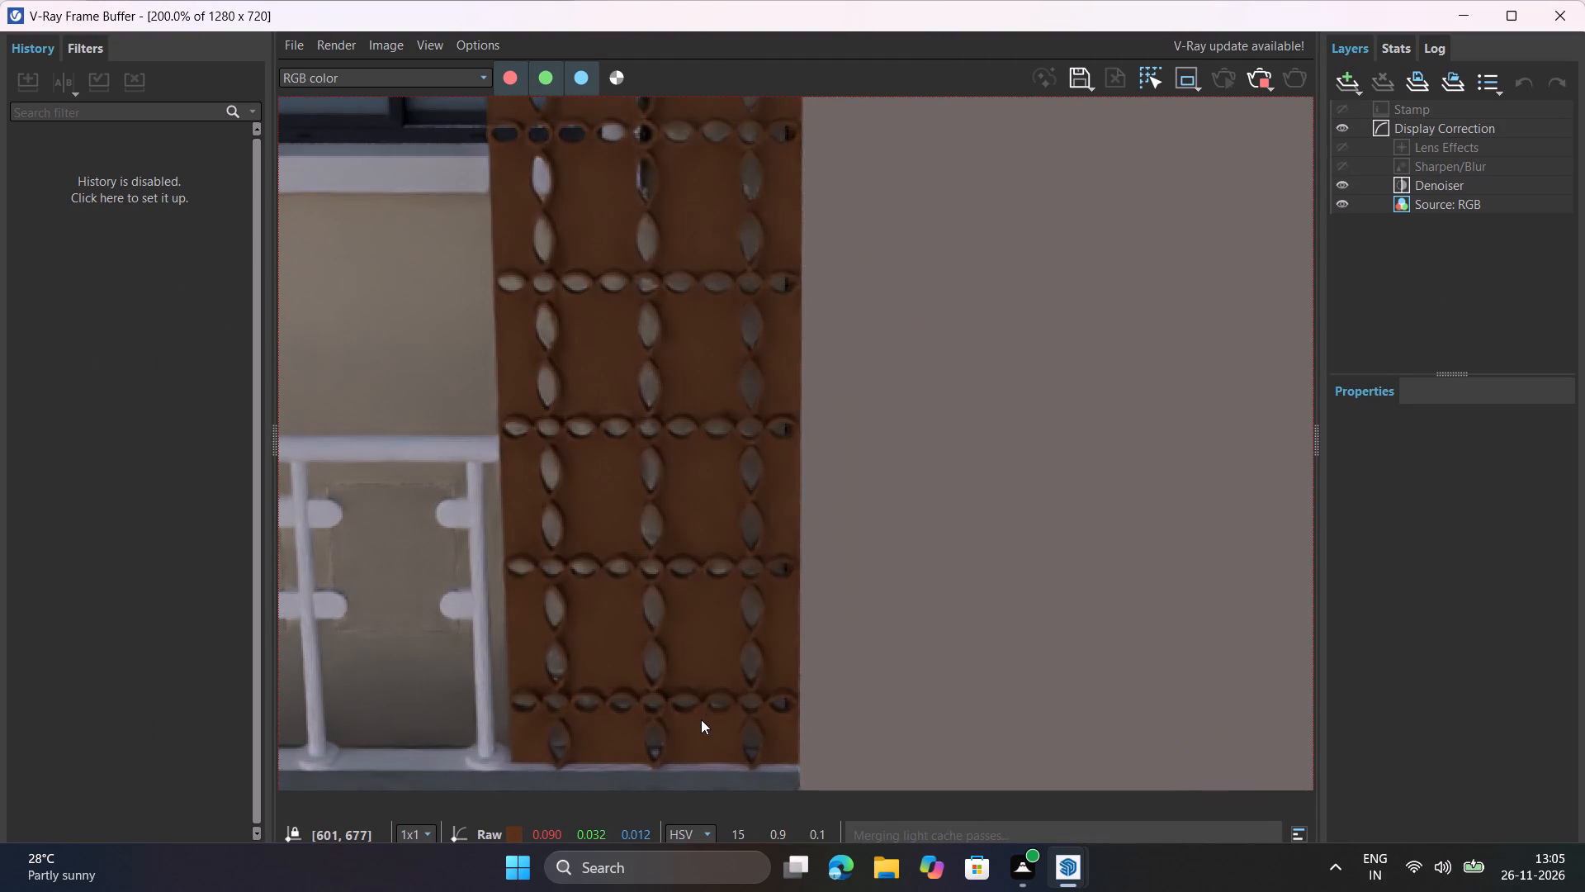
scroll(701, 719, down, 3)
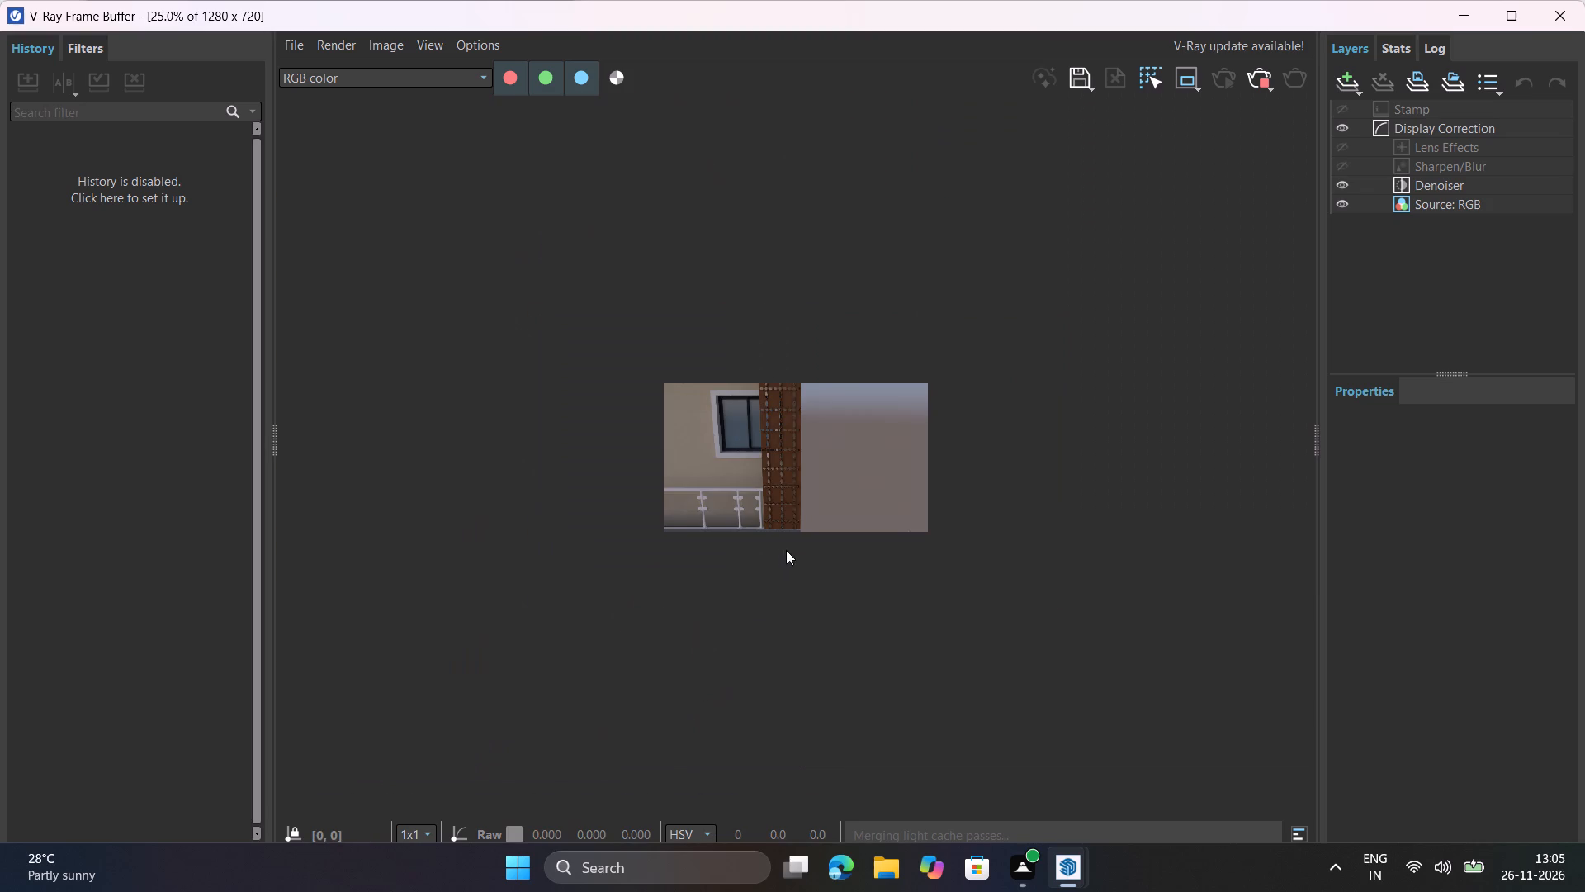
scroll(786, 550, down, 1)
scroll(788, 483, up, 3)
middle_drag(792, 492, 821, 591)
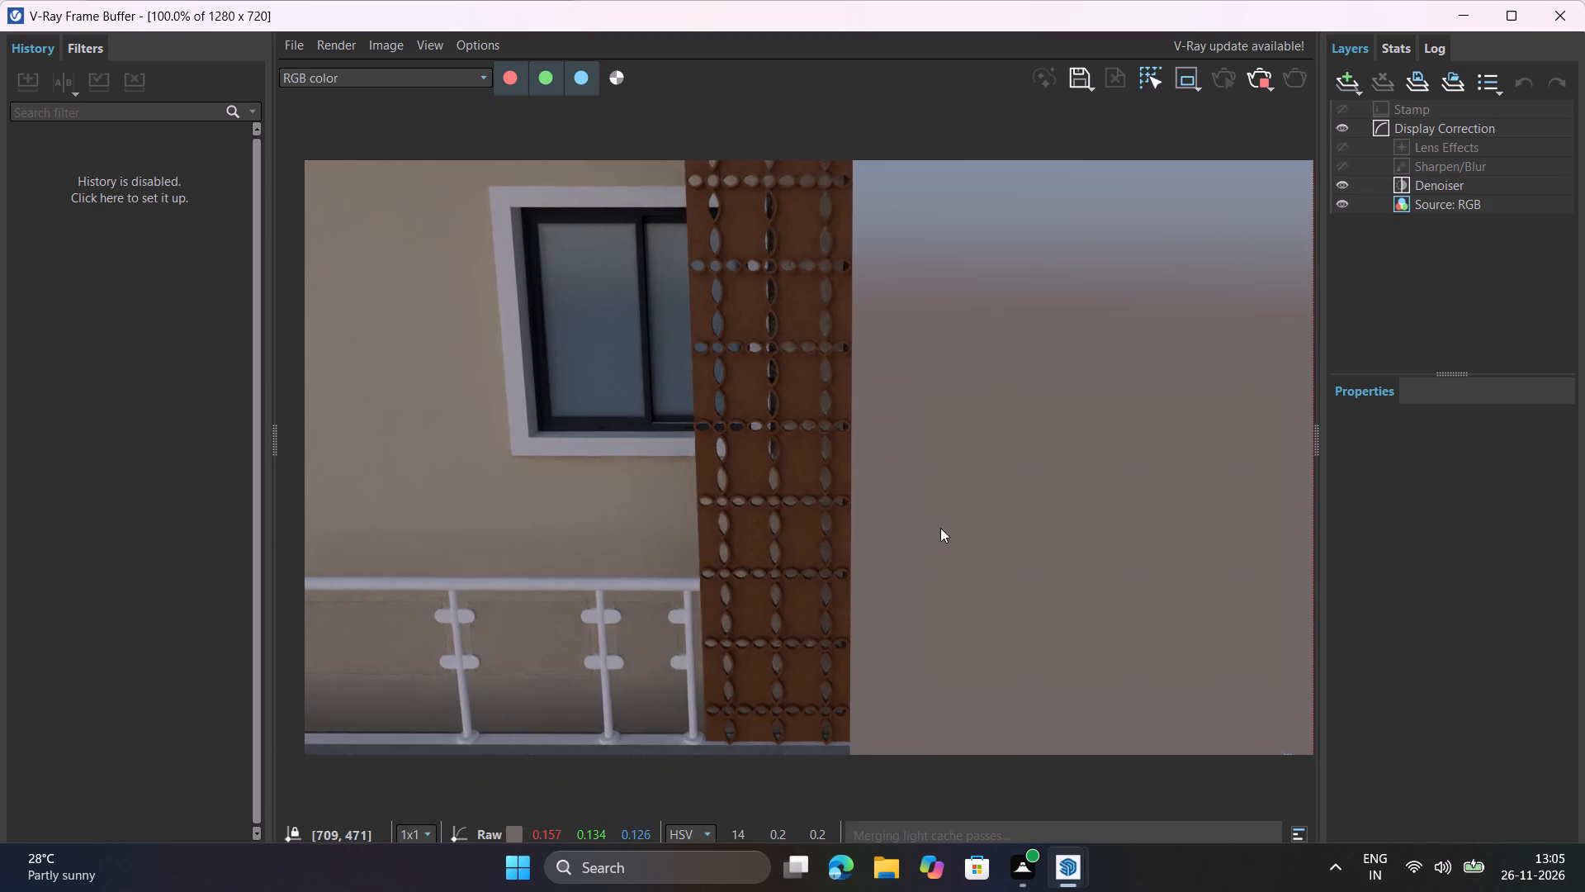
click(1037, 477)
click(1261, 78)
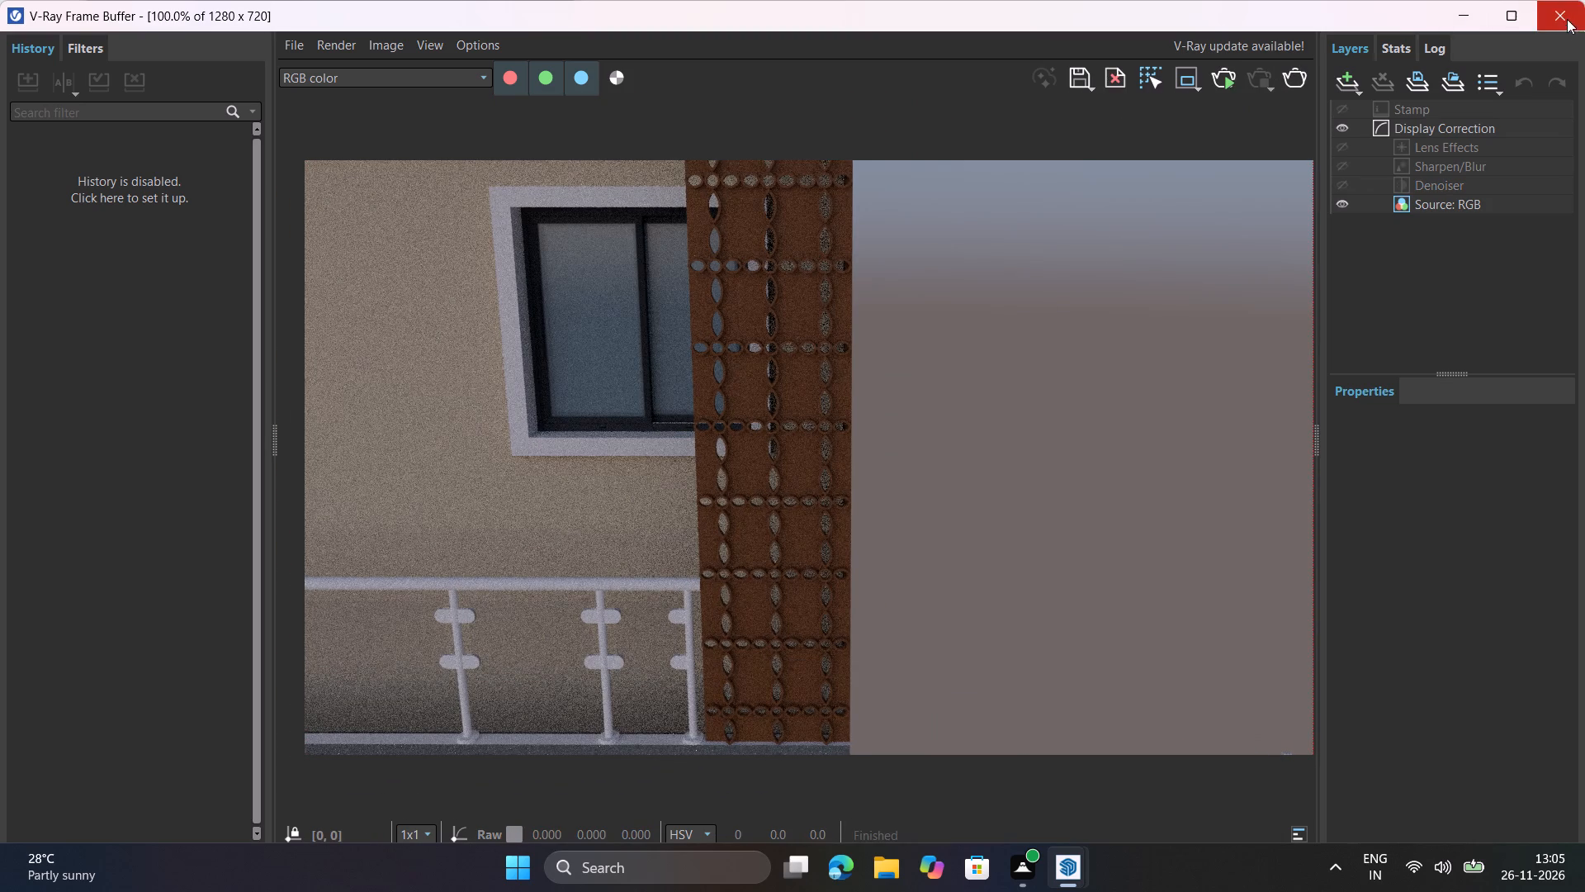
click(1566, 17)
Reopen the perforated screen and its bottom outer-corner tile for editing.
scroll(843, 533, down, 13)
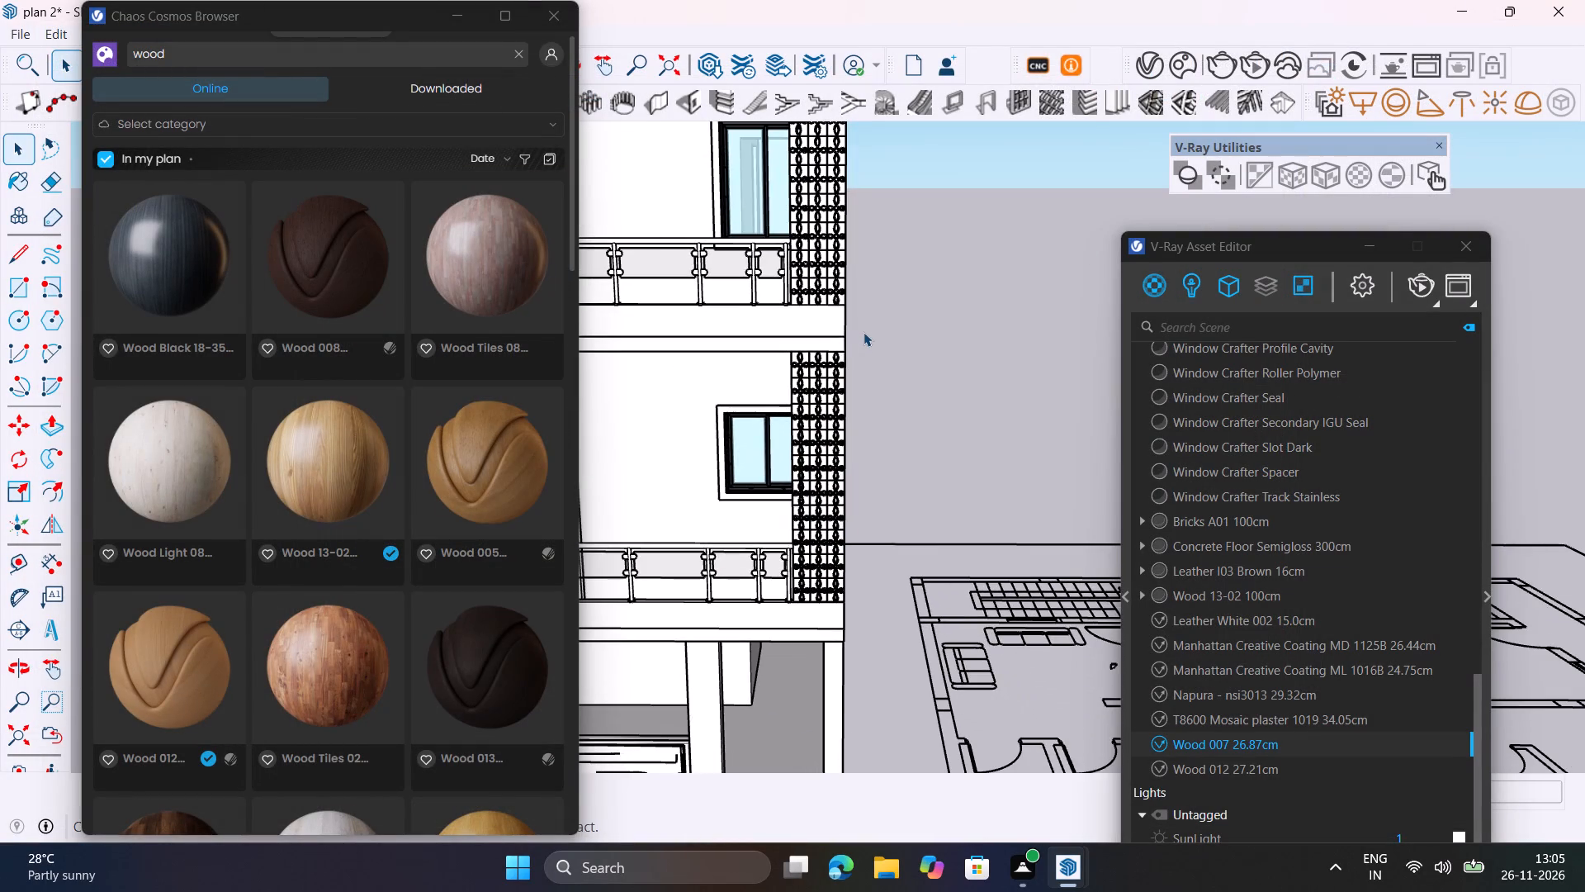
scroll(865, 327, up, 4)
middle_drag(828, 326, 838, 420)
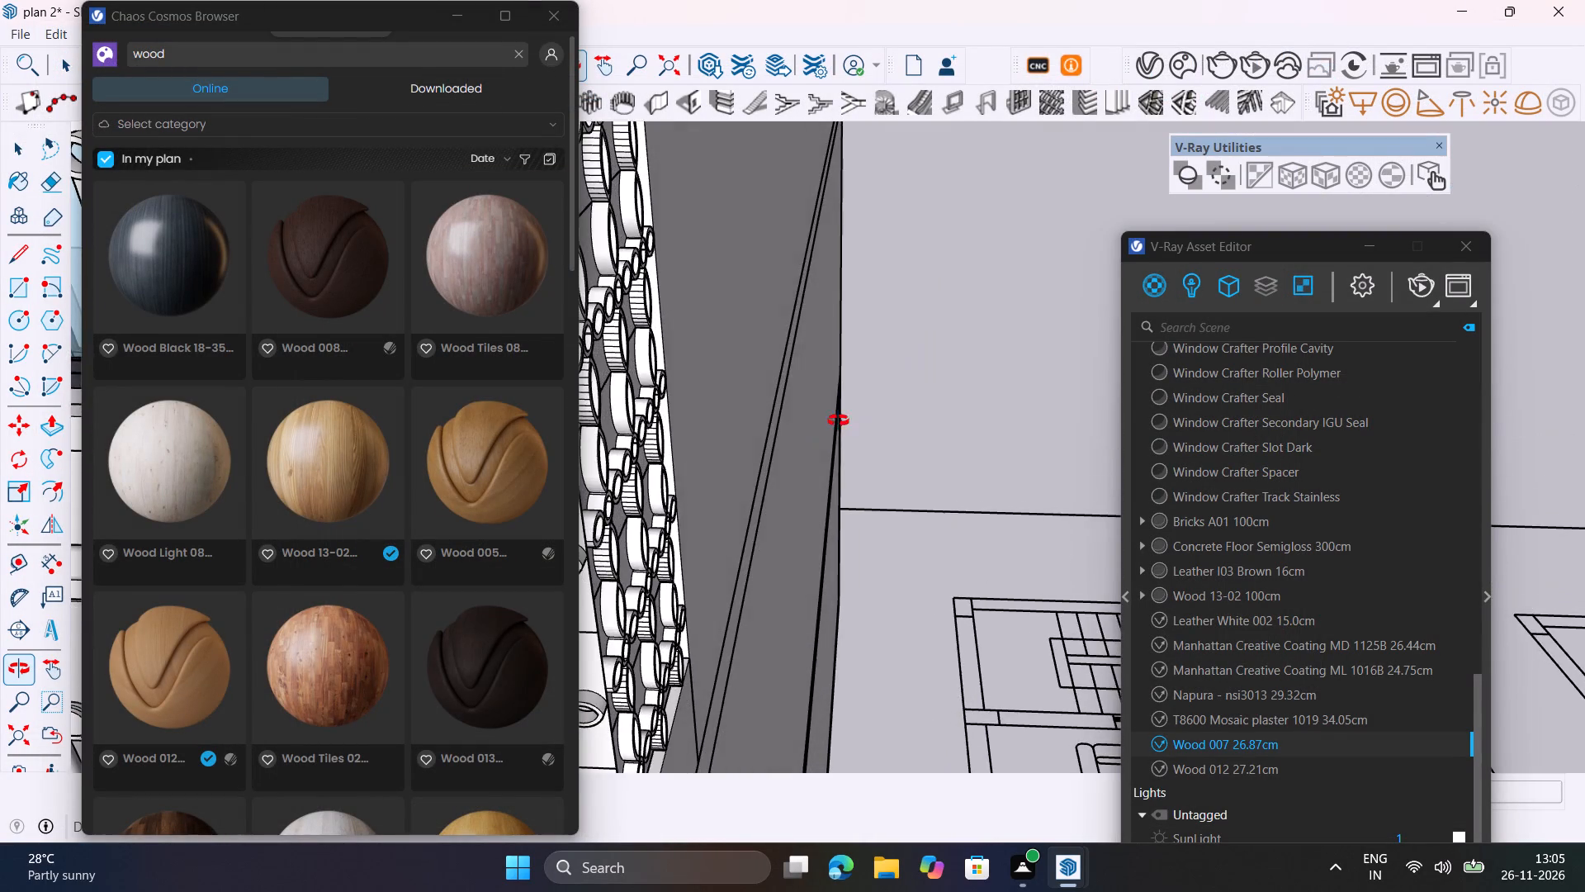
middle_drag(838, 420, 882, 398)
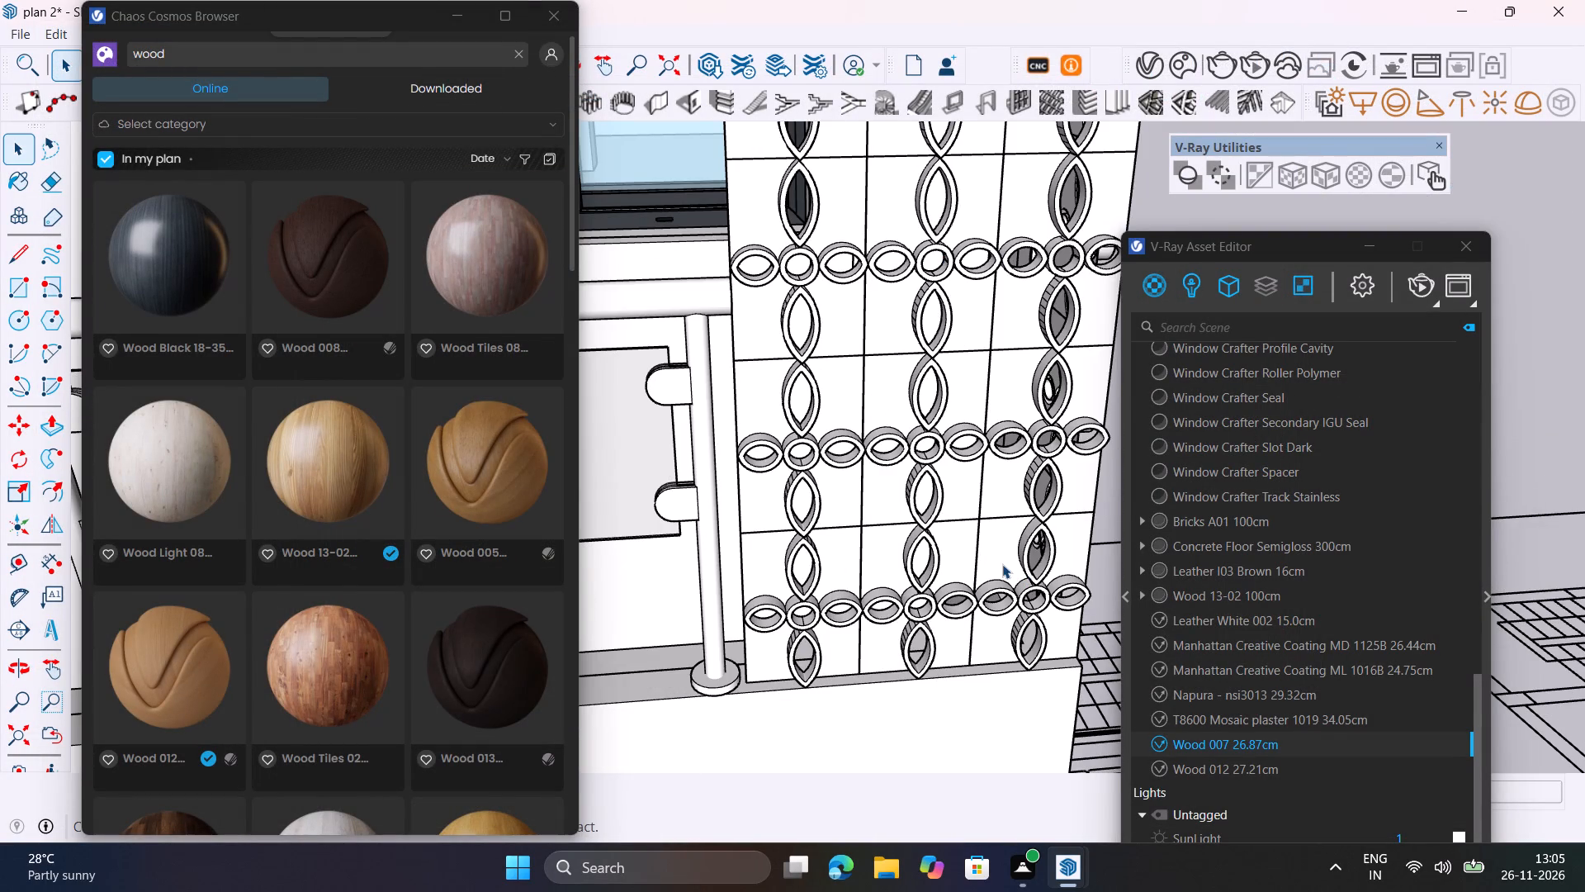
double_click(1001, 557)
click(1004, 557)
double_click(1004, 557)
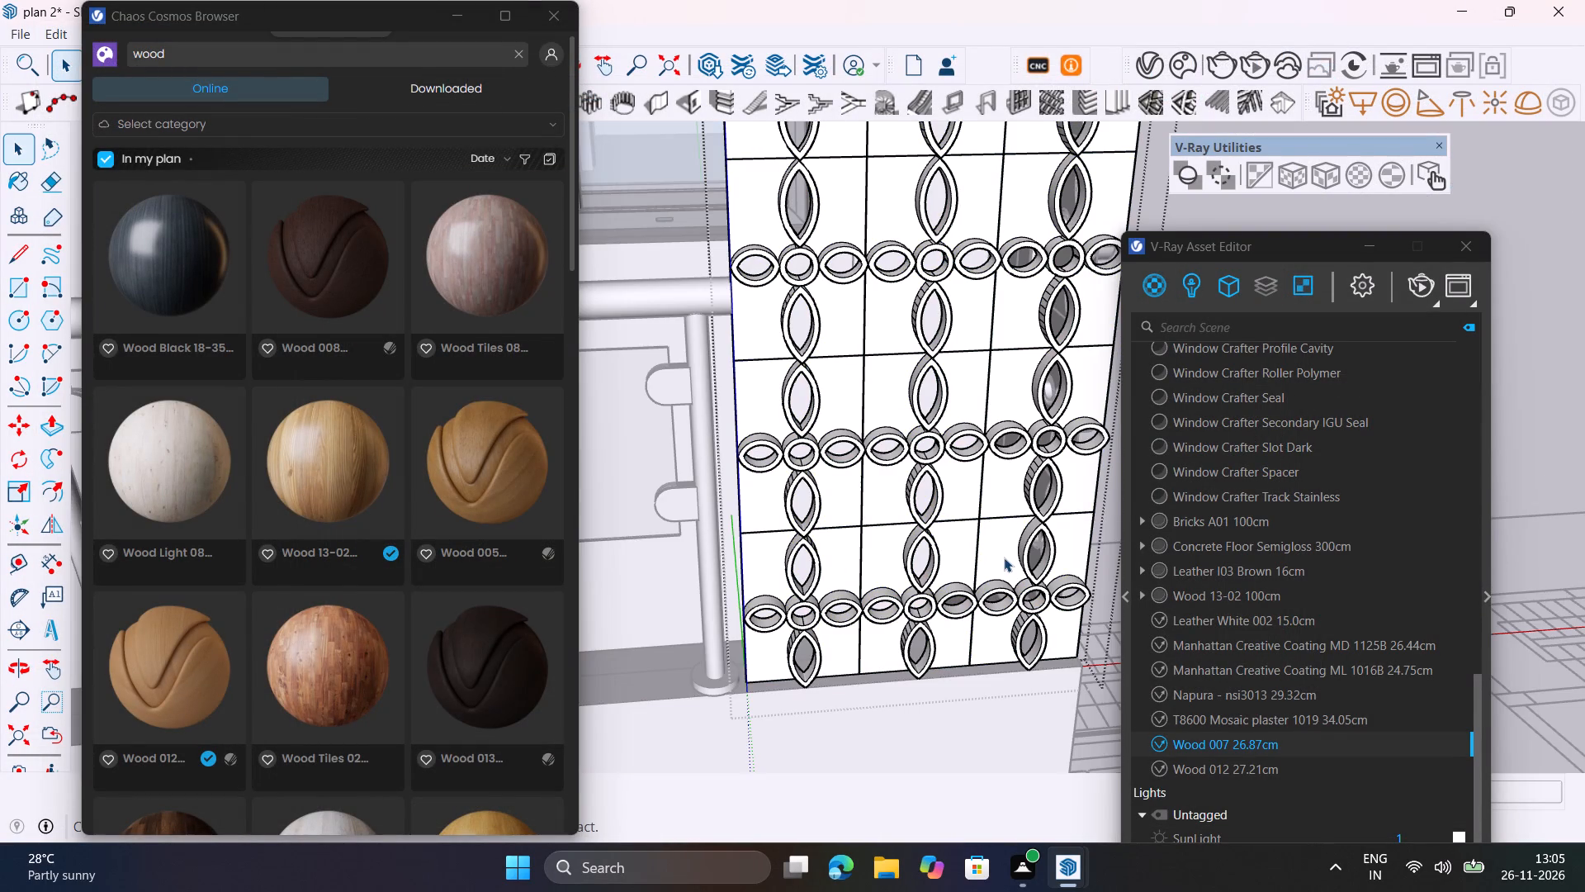
click(1004, 557)
double_click(1003, 560)
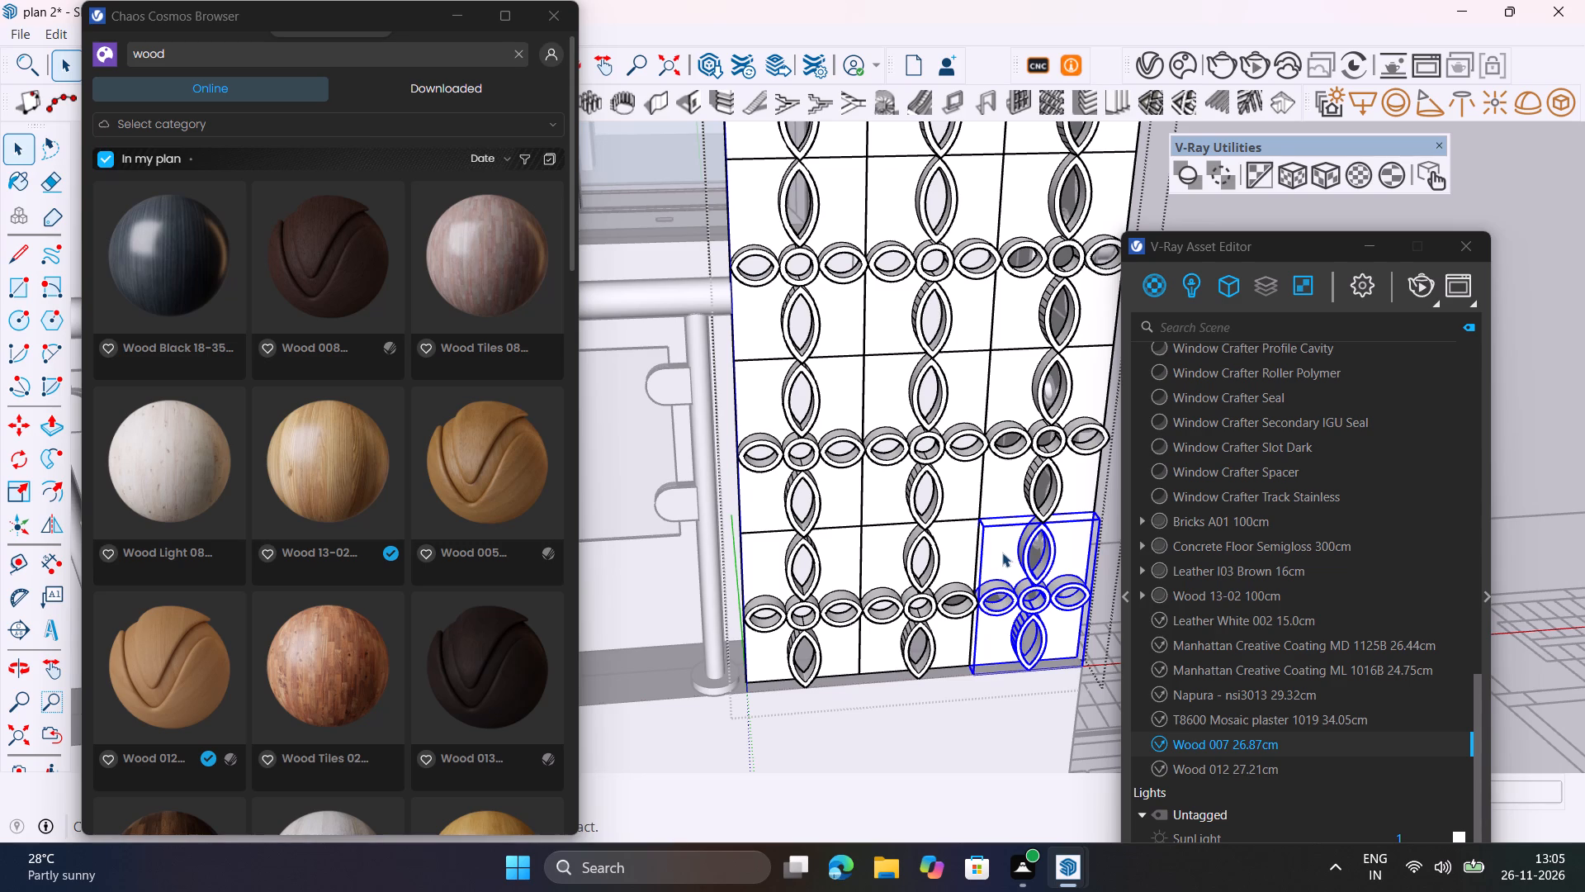
scroll(1001, 553, up, 3)
double_click(1001, 552)
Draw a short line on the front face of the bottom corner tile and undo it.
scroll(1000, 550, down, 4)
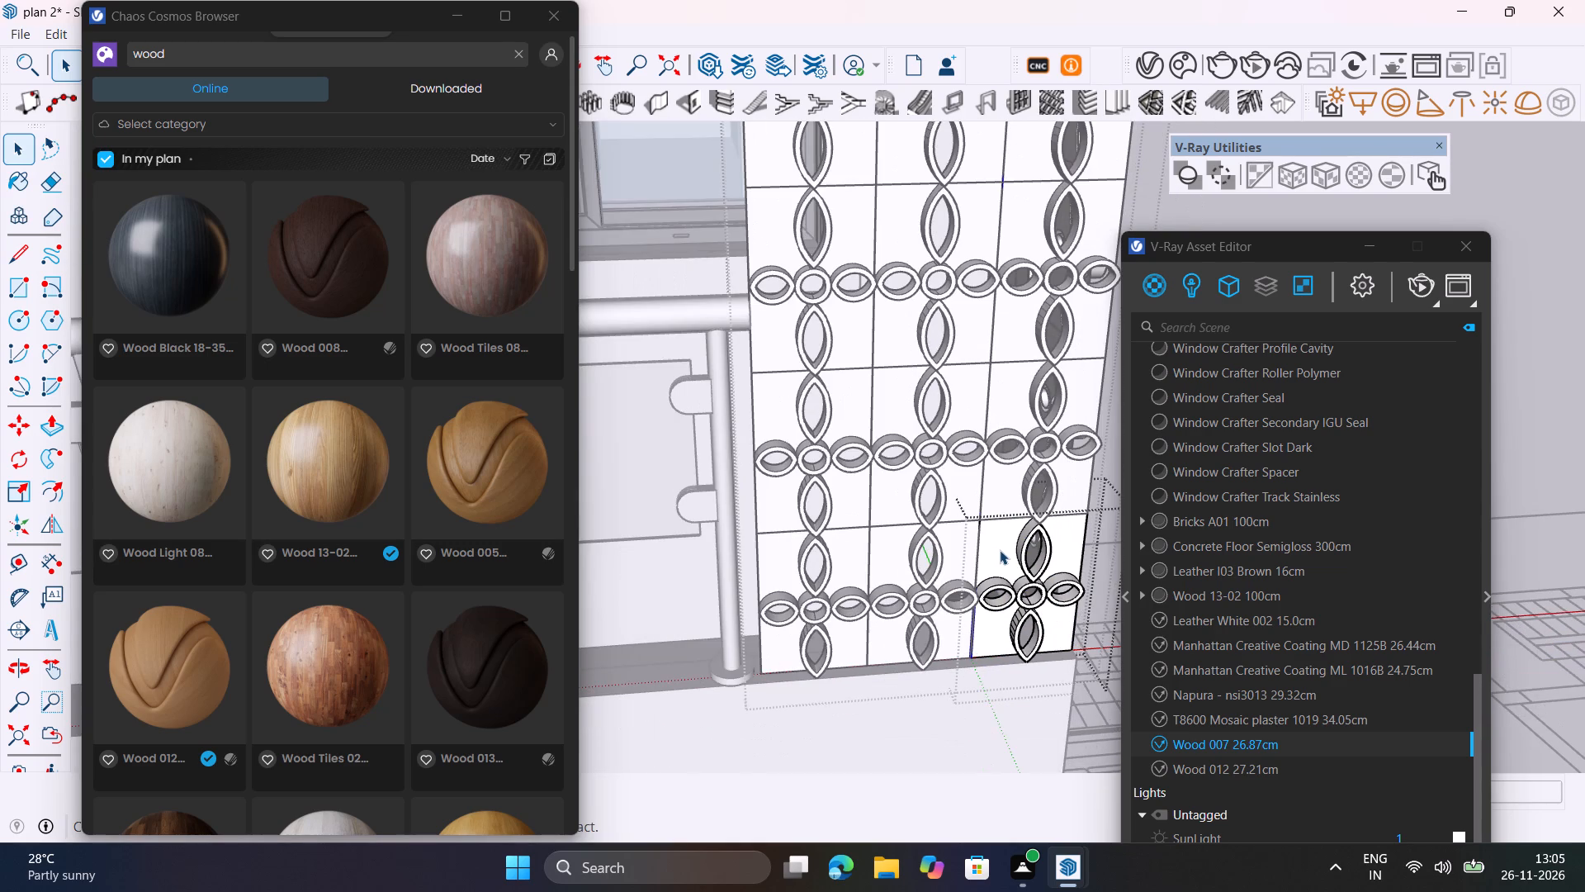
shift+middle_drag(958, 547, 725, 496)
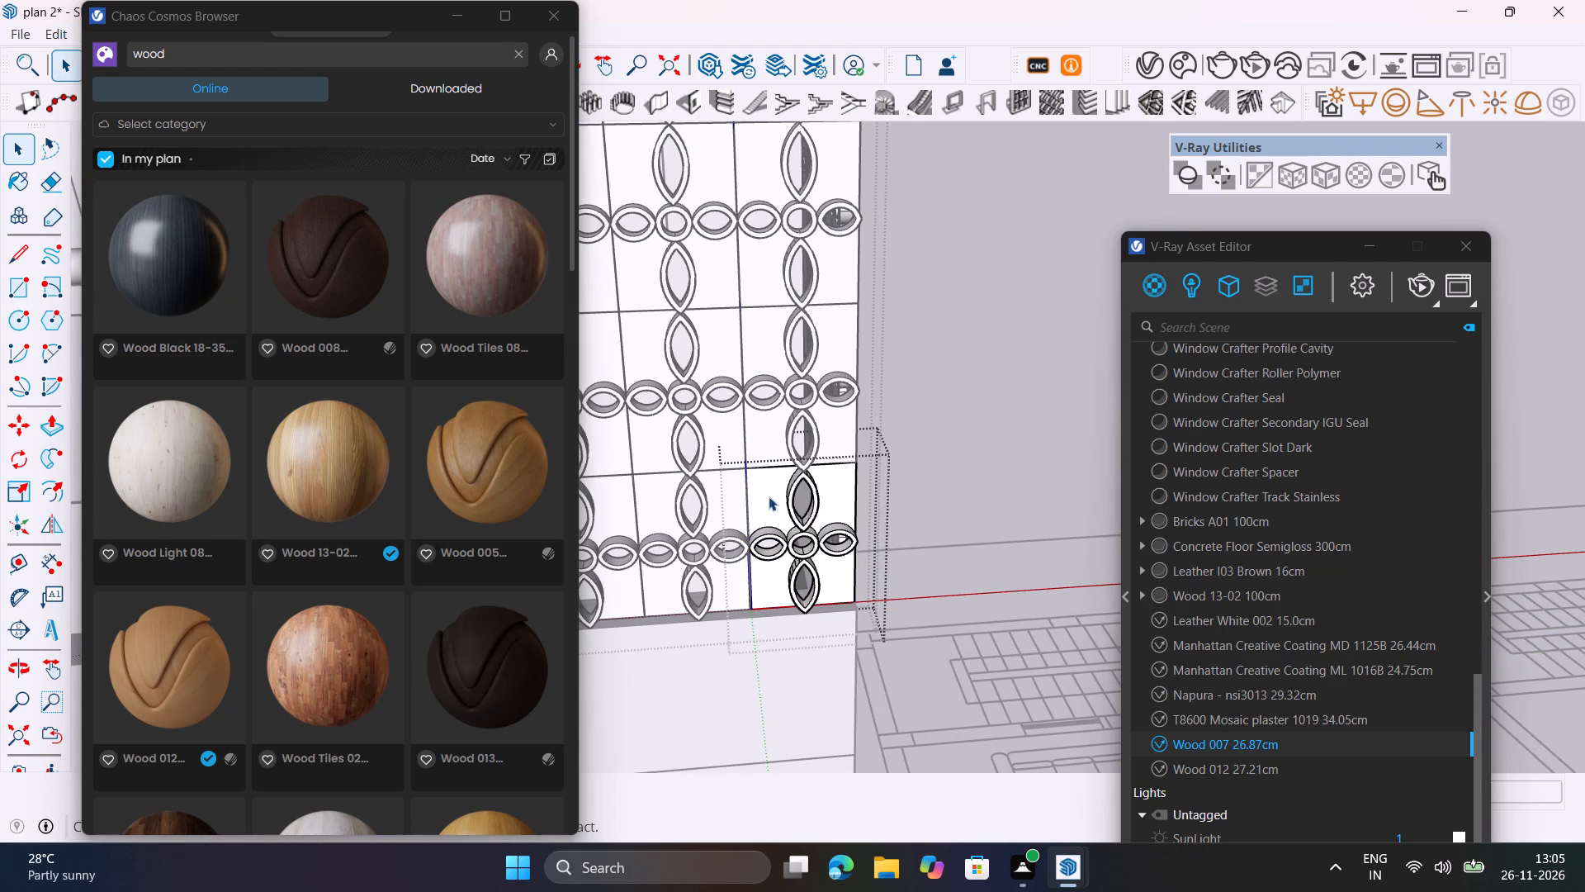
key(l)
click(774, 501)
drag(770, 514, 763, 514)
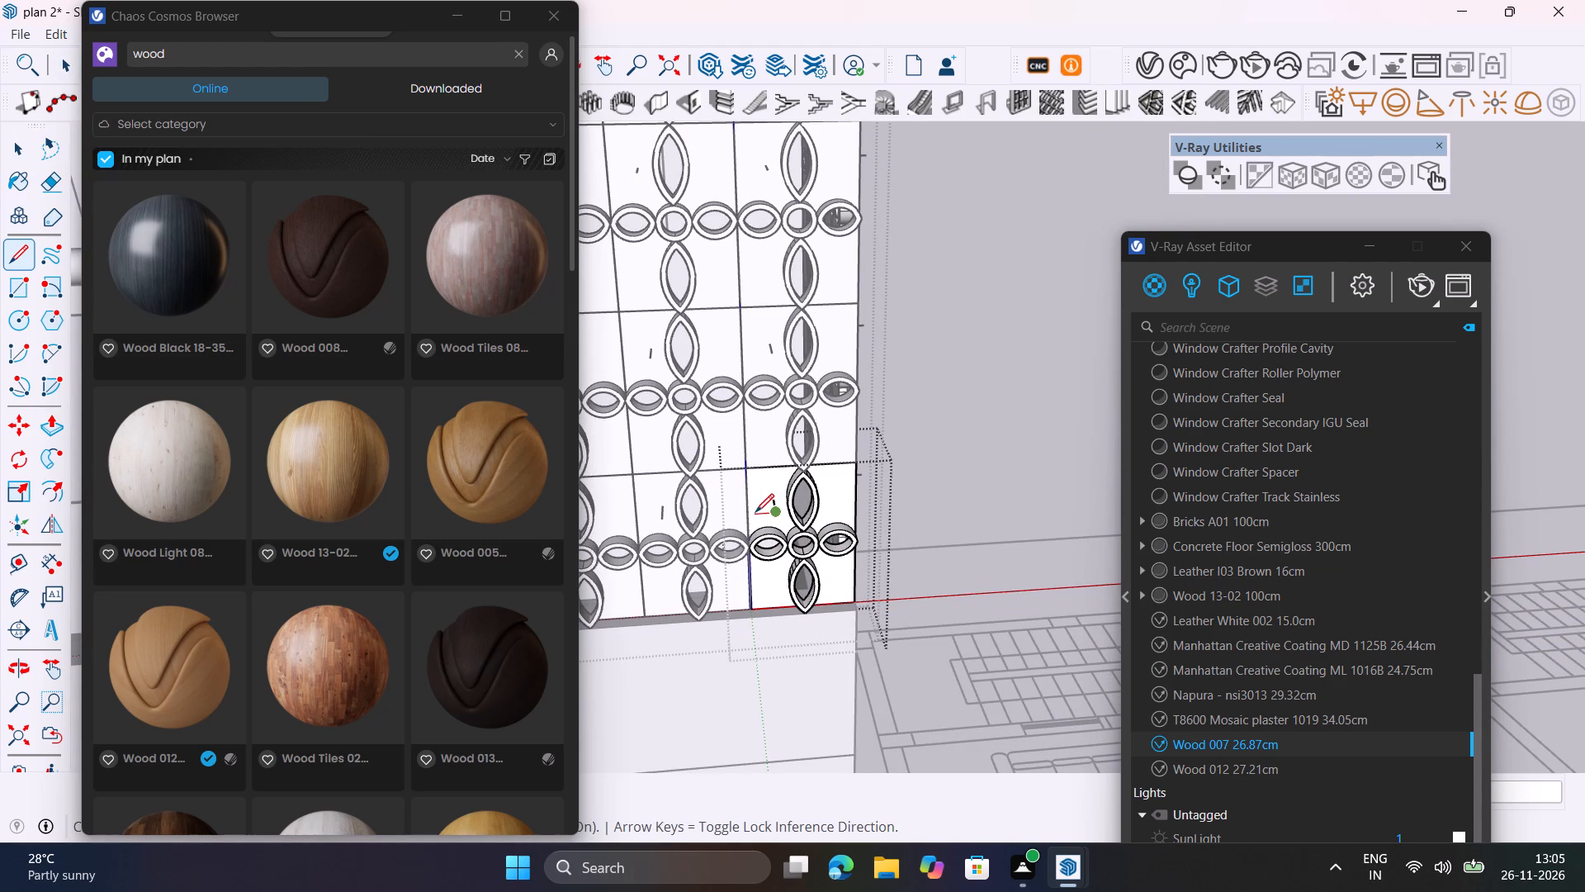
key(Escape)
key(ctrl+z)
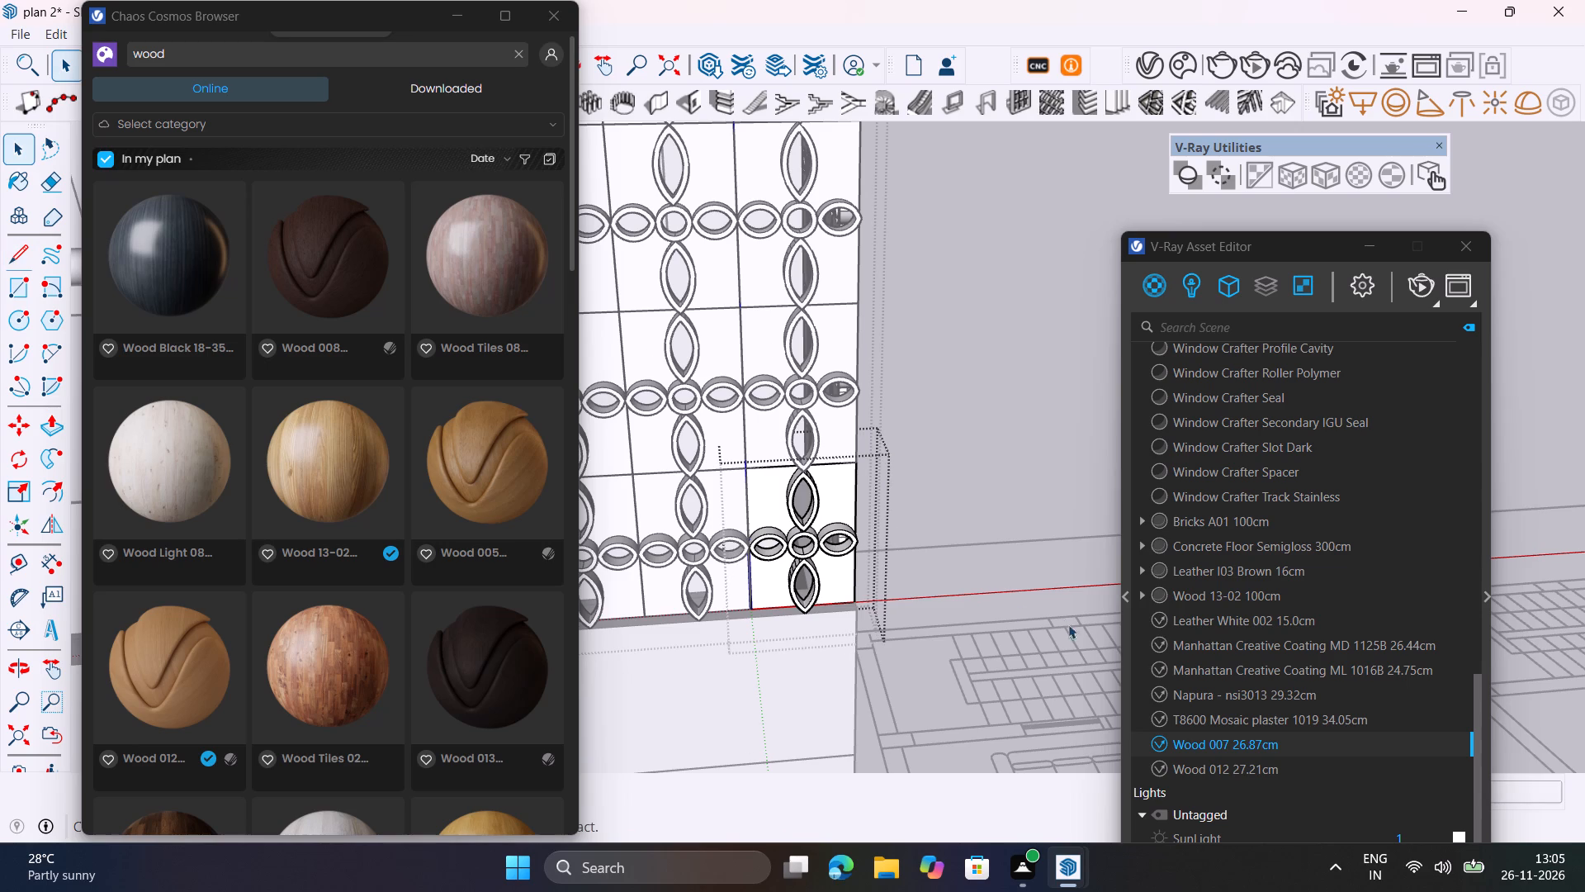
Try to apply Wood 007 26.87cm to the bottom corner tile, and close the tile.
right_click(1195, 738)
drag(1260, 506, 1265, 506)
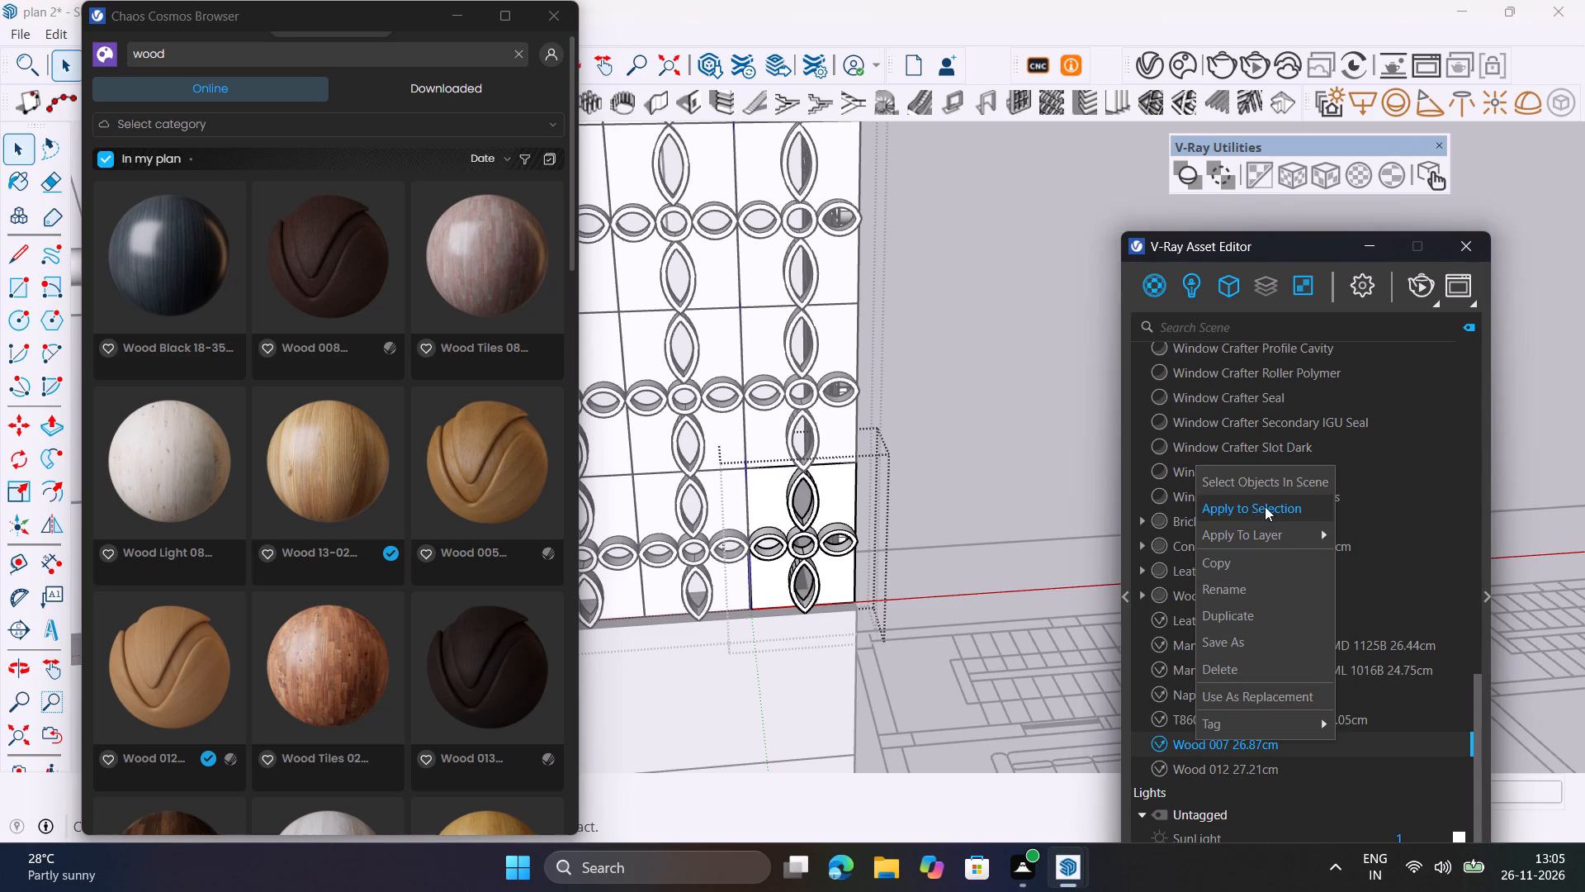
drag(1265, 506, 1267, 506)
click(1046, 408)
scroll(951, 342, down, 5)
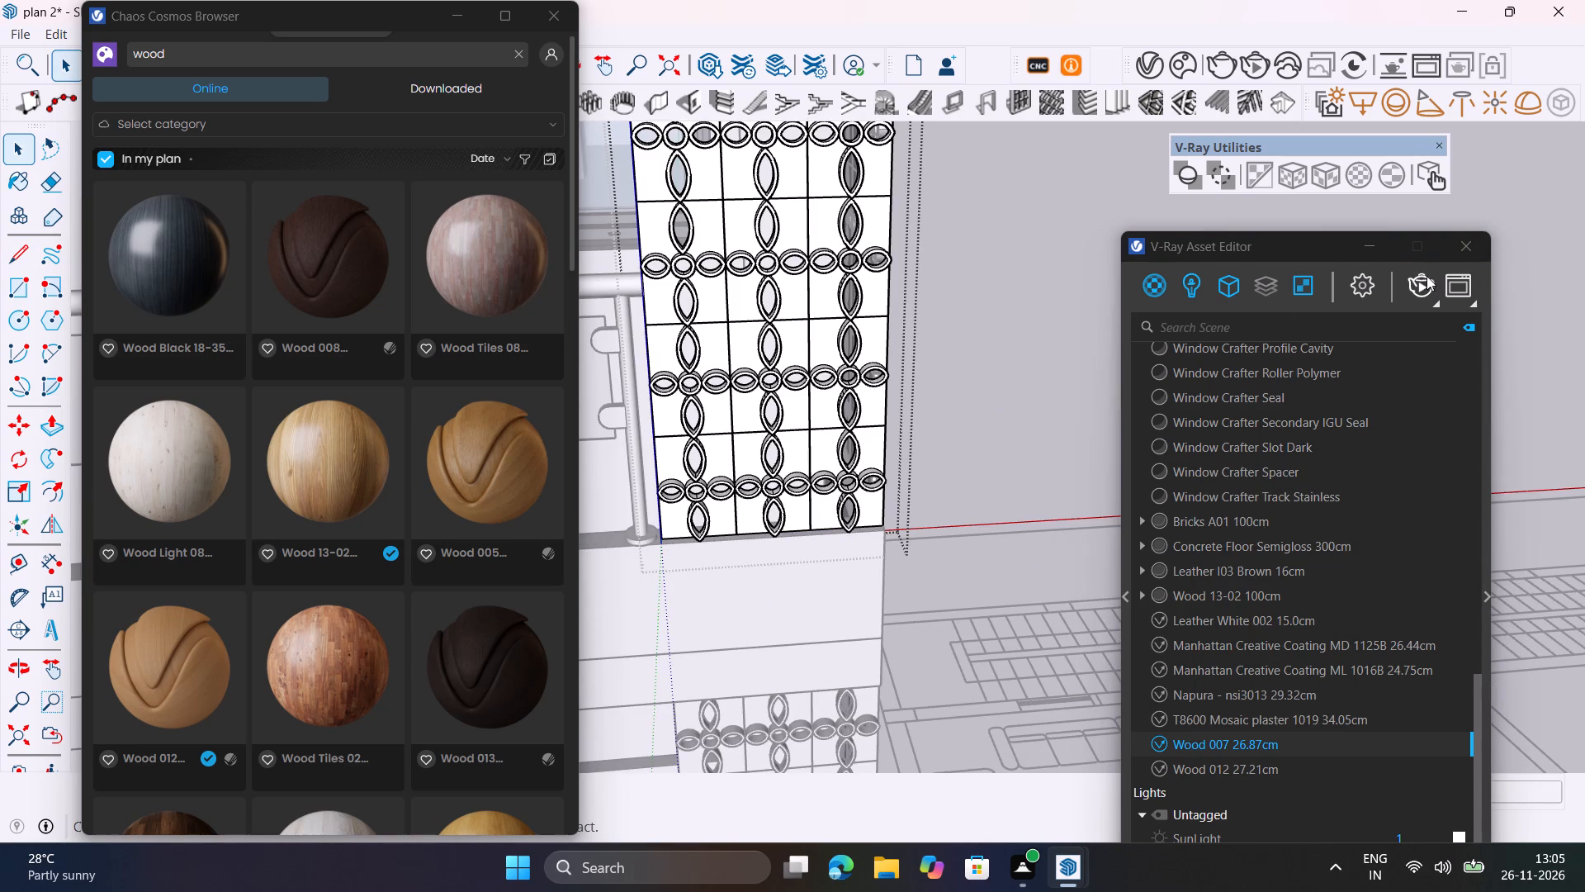
Render the perforated screen beside the balcony railing, check its wood finish, and stop and close the render.
click(1428, 276)
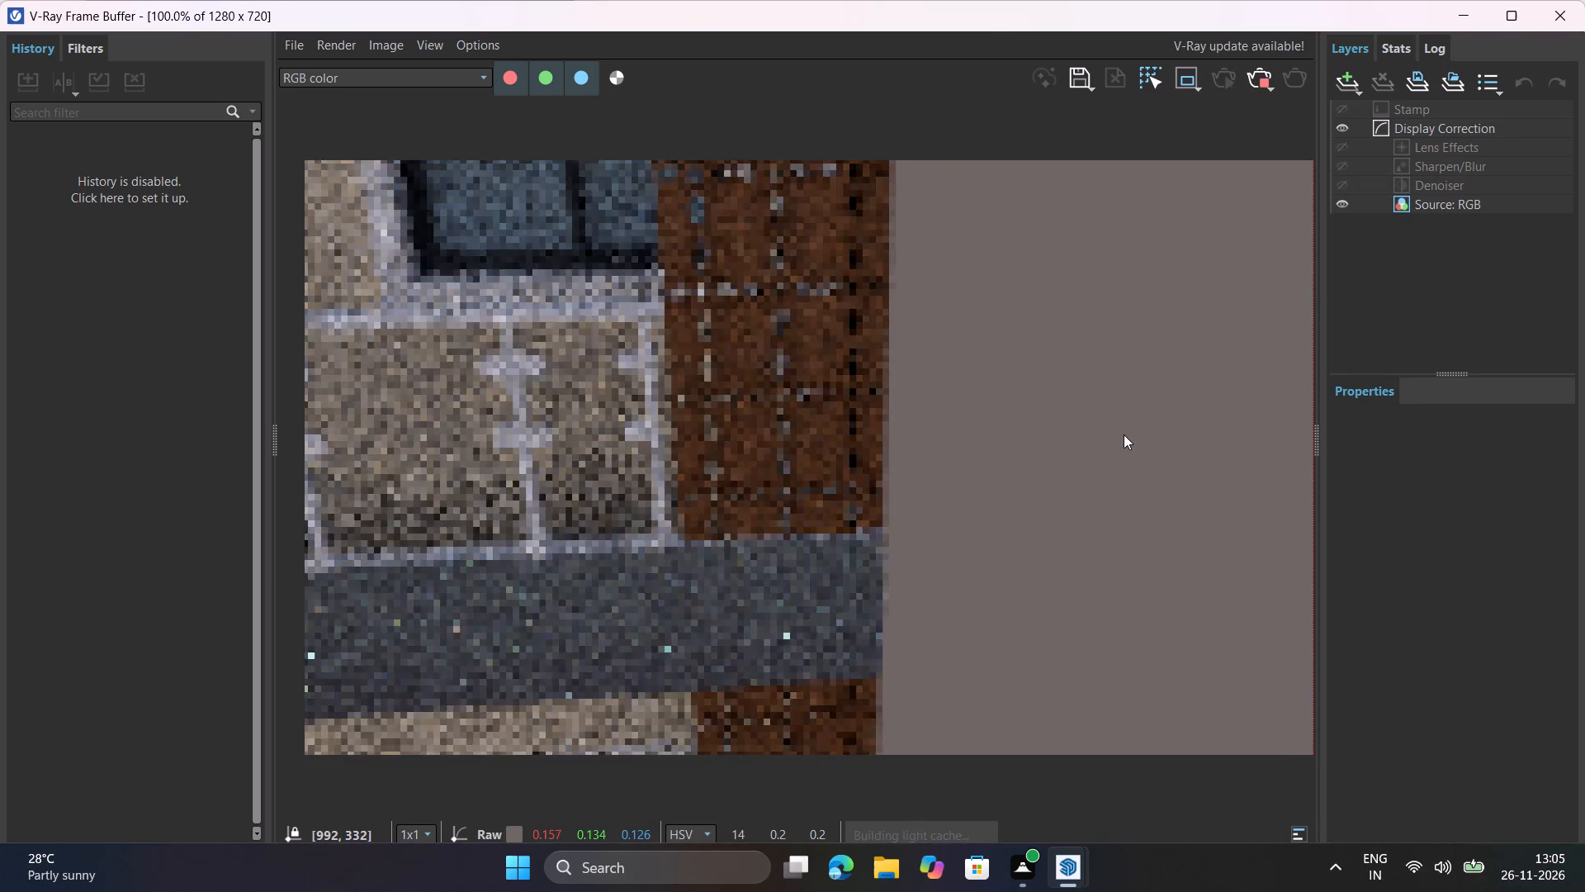
scroll(1124, 434, down, 1)
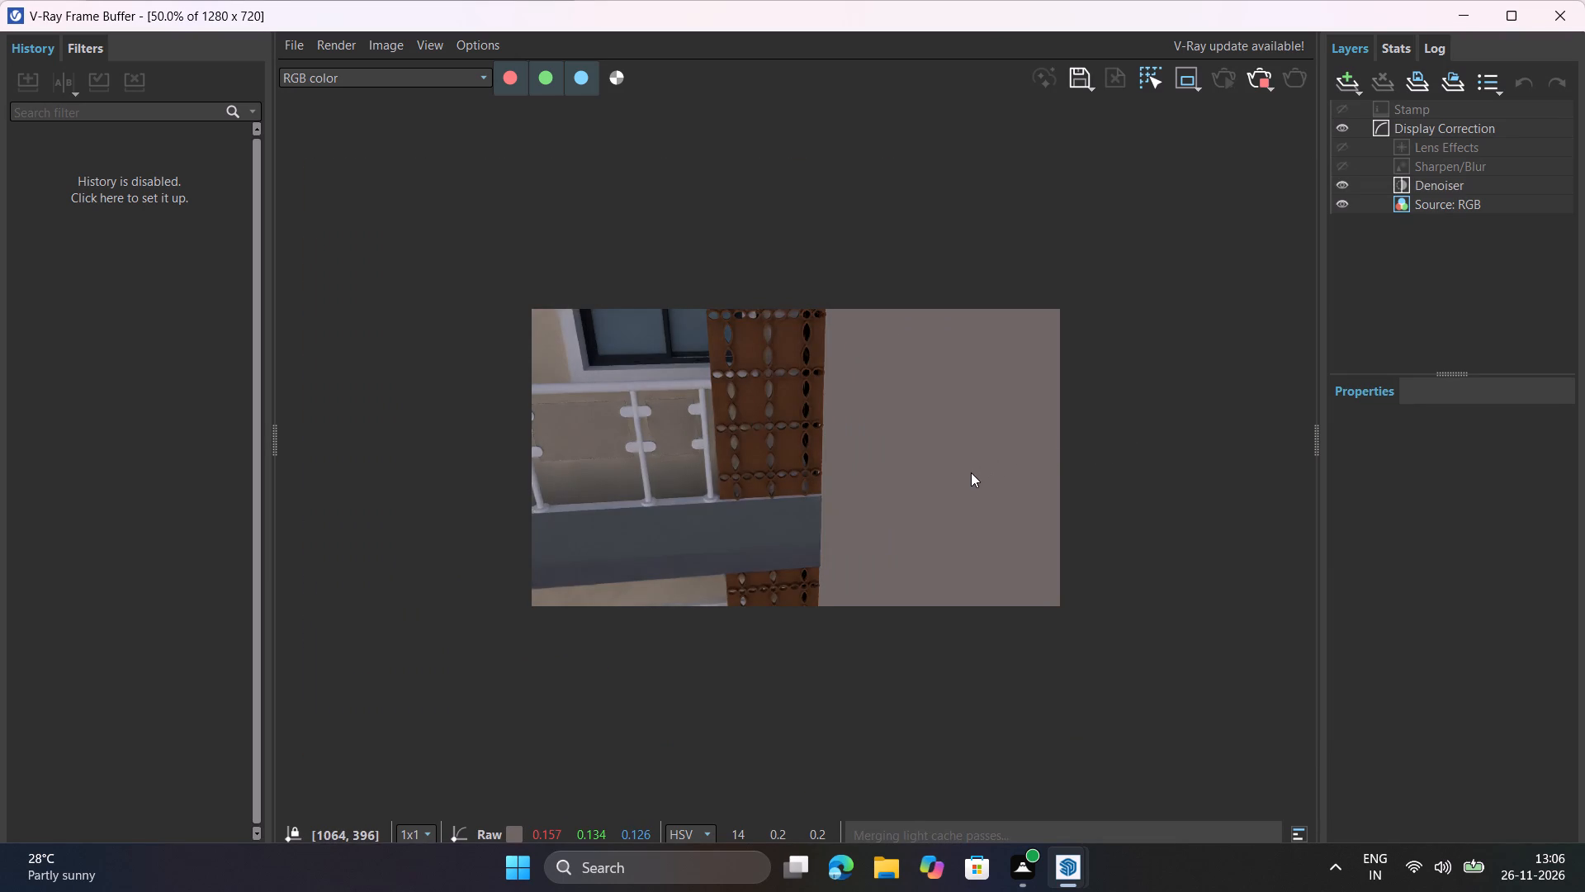
click(1260, 83)
click(1545, 14)
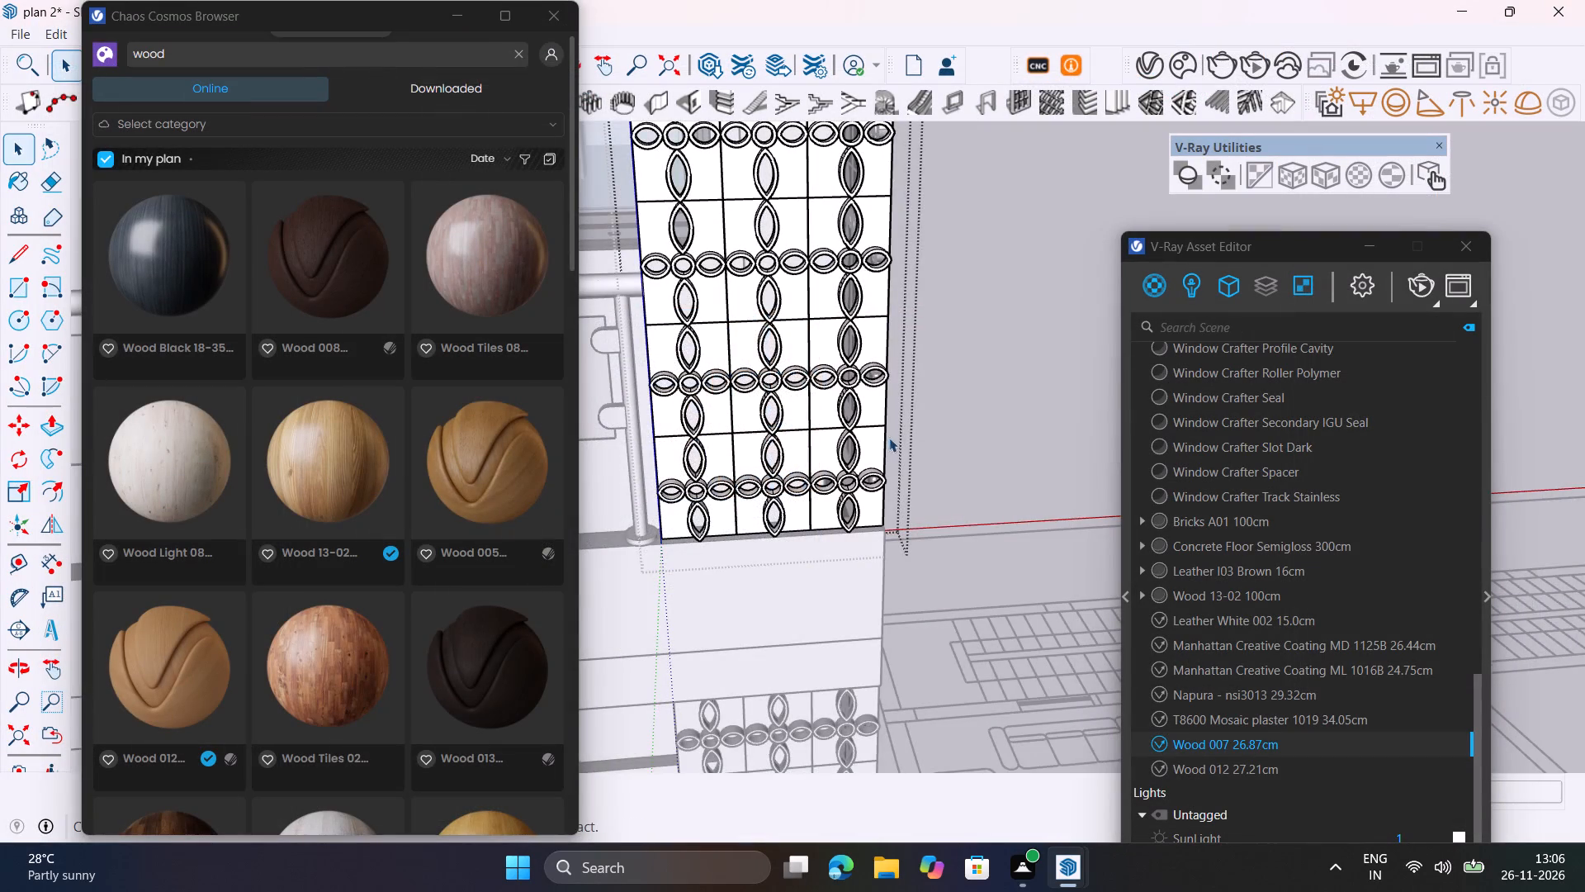
Open the upper storey's side-facing perforated screen and apply Wood 007 26.87cm to its bottom corner tile.
middle_drag(889, 438, 324, 512)
click(617, 711)
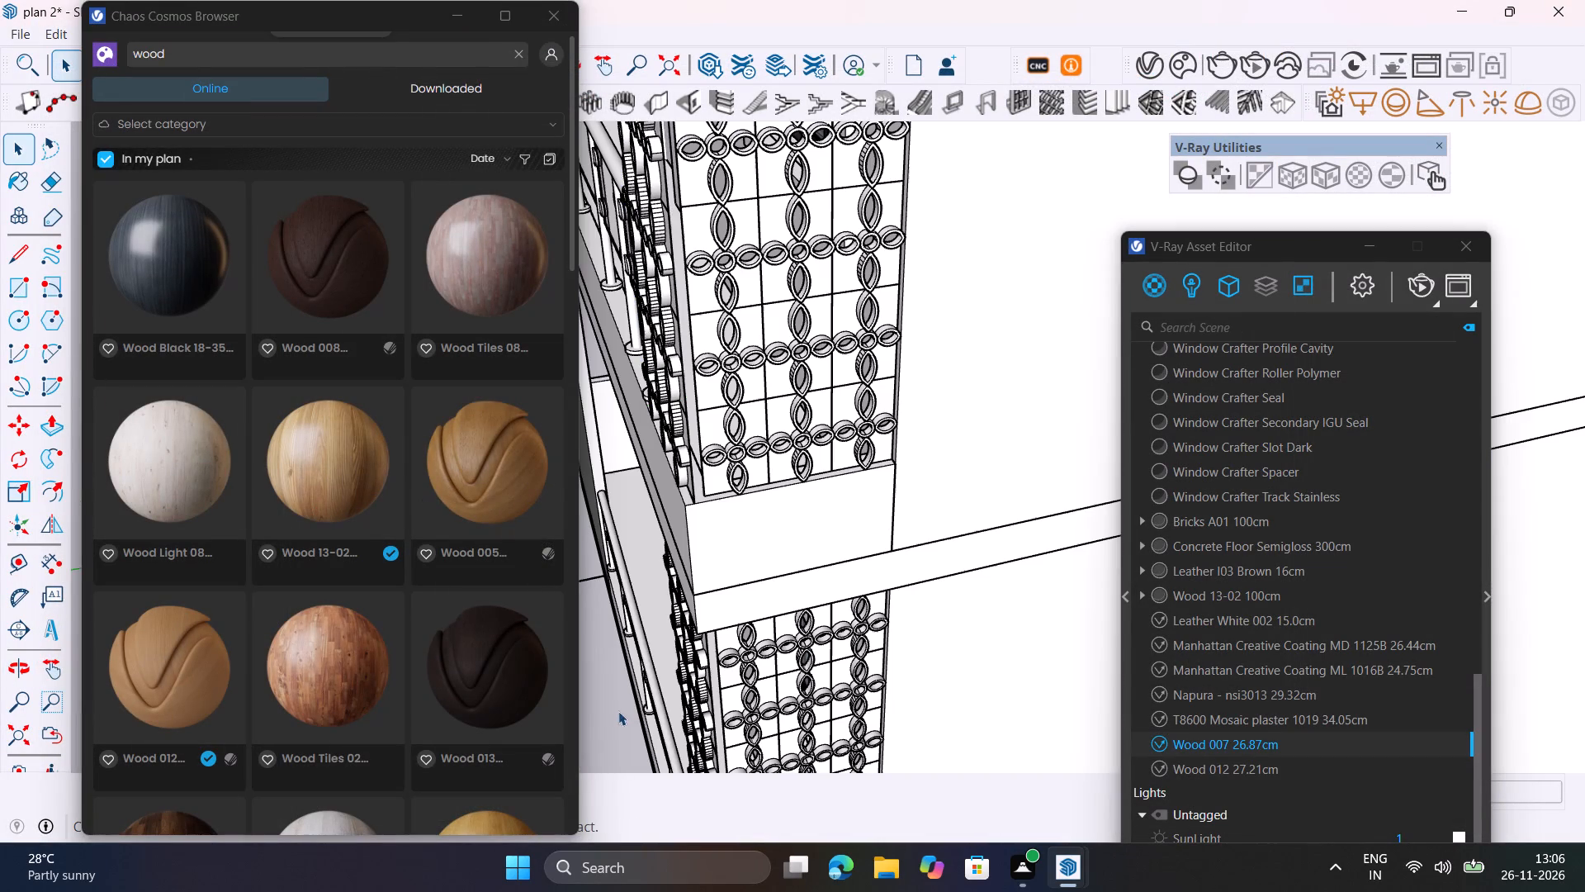
scroll(797, 416, up, 5)
double_click(724, 421)
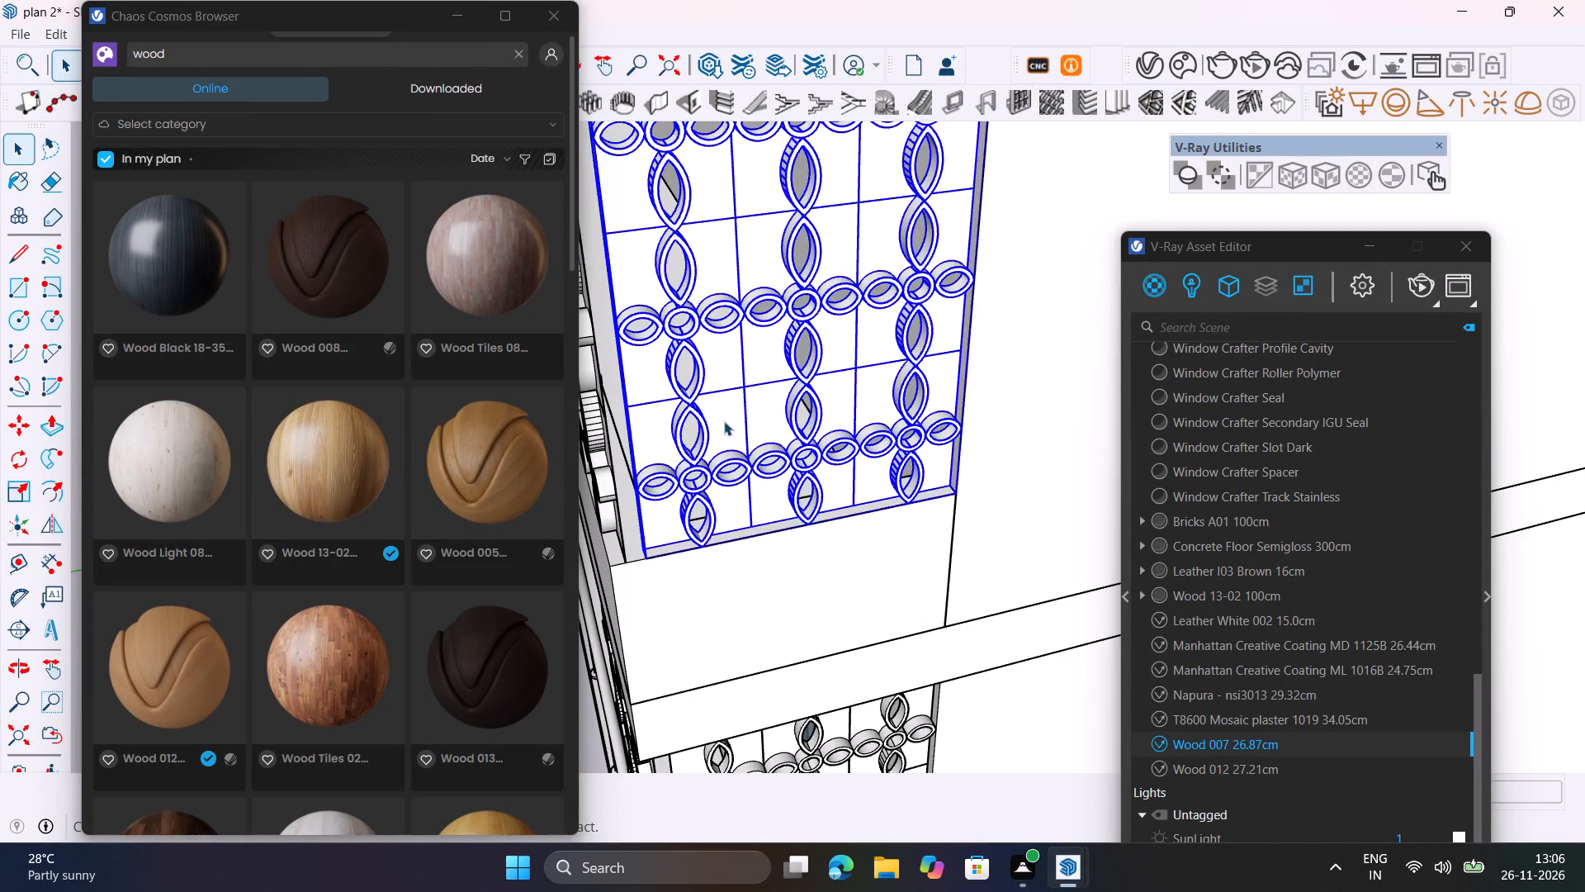
click(724, 421)
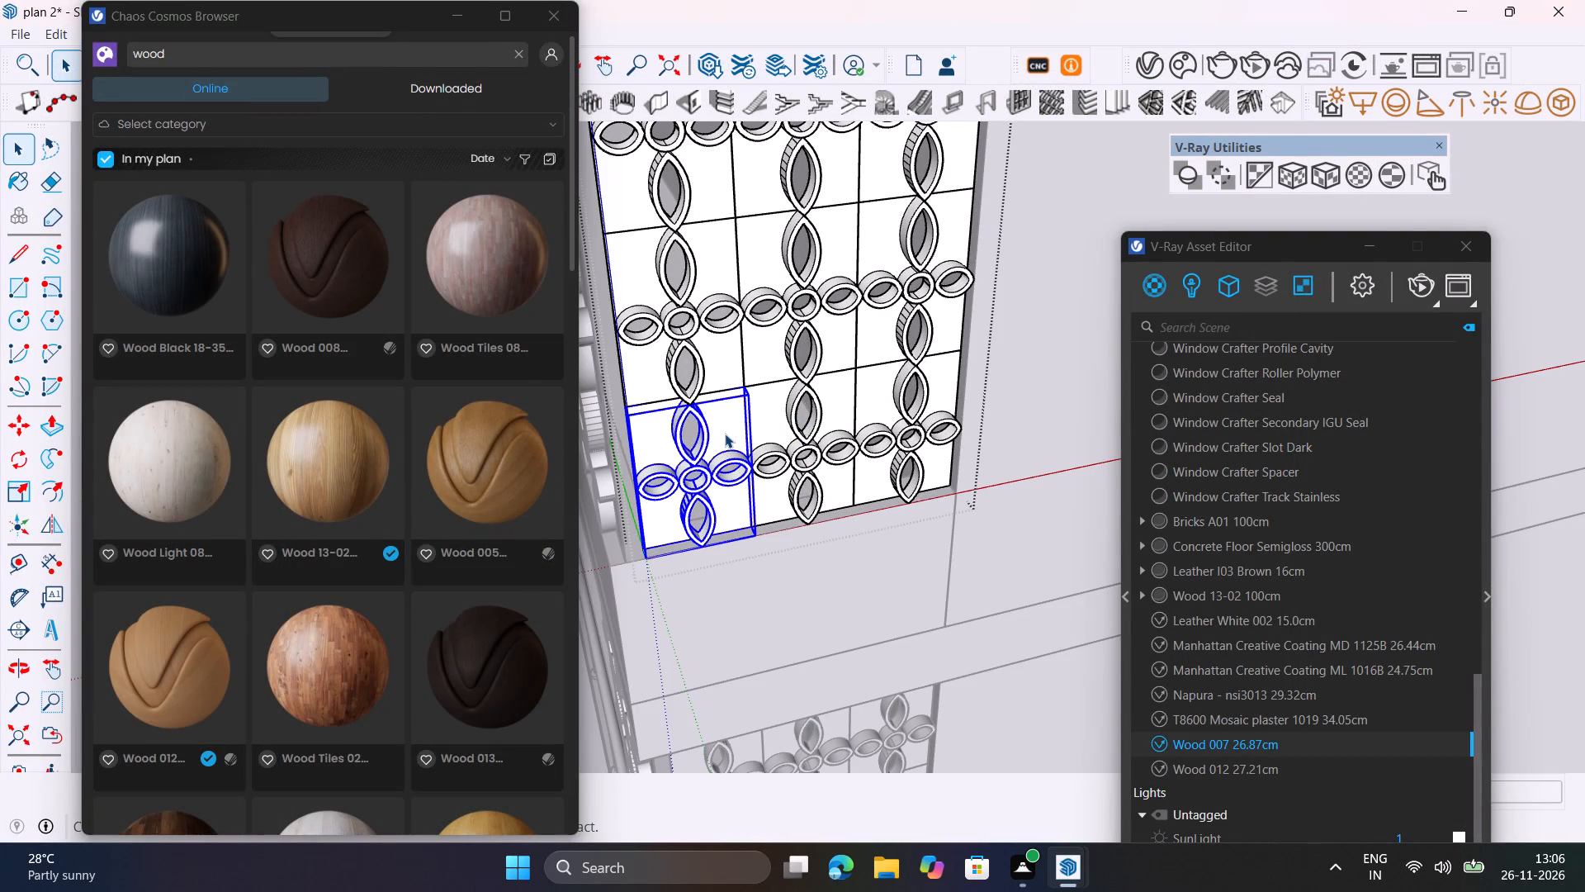
click(725, 434)
right_click(1188, 747)
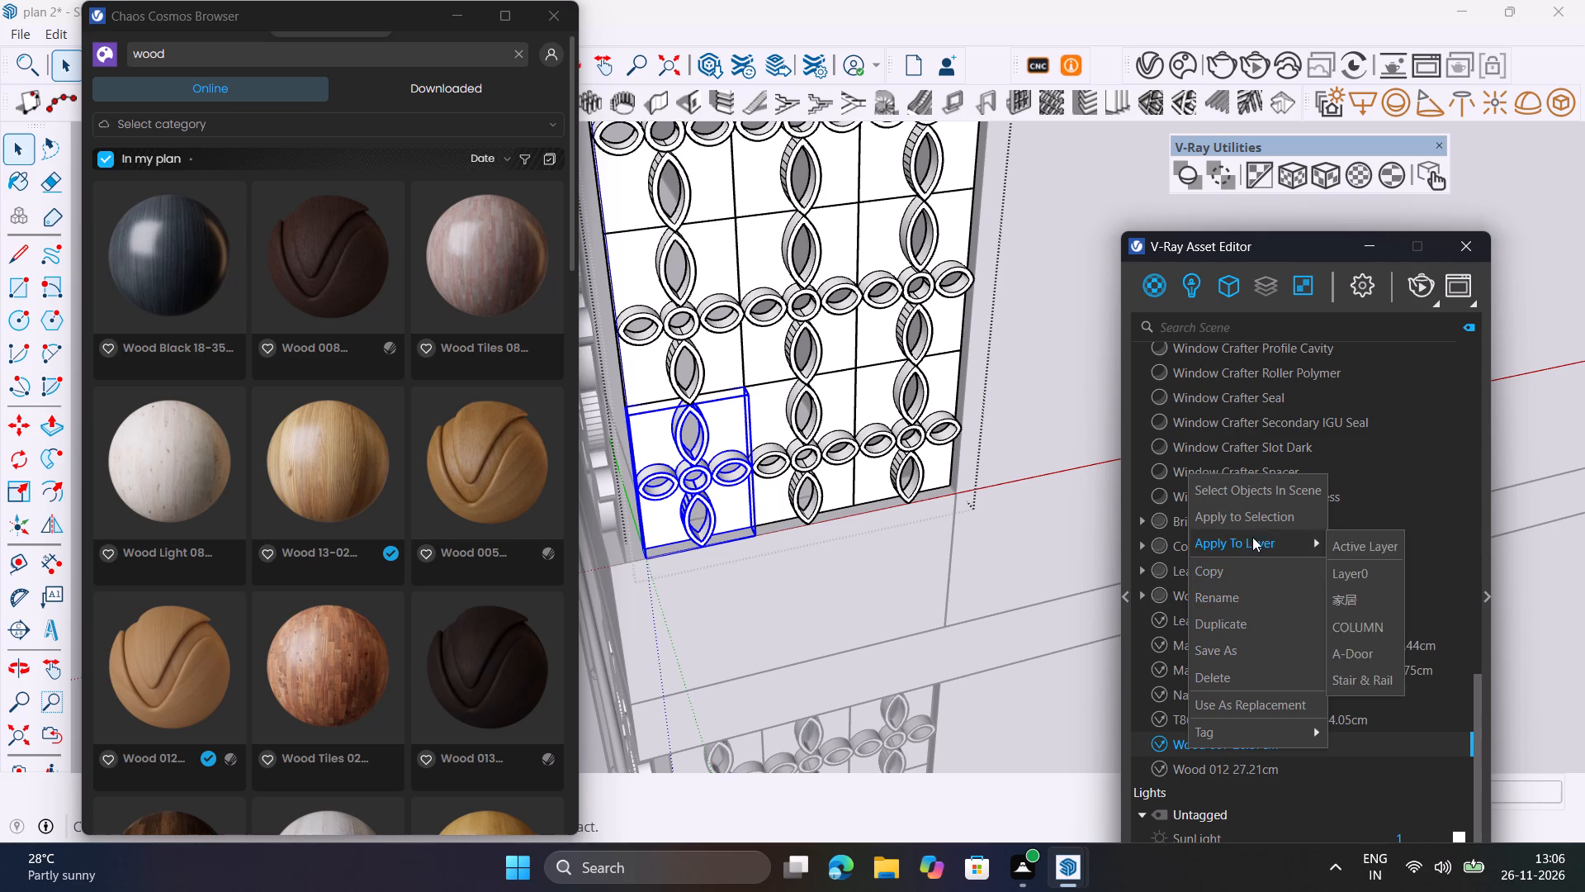
click(1255, 517)
scroll(915, 461, down, 5)
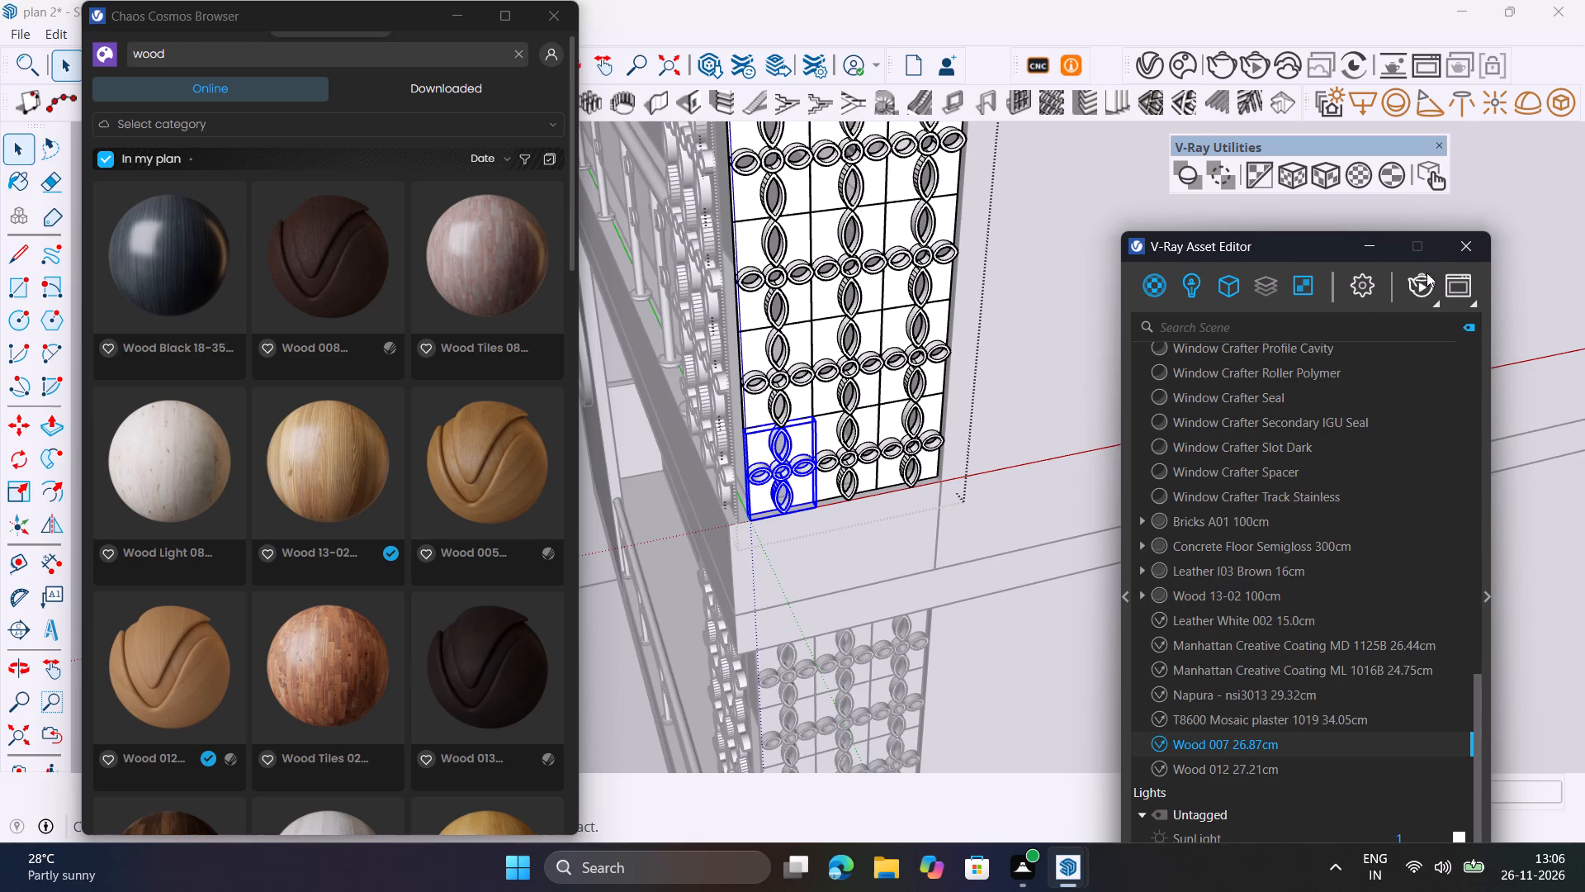
Render the outer corner of the perforated screens, examine the wood finish closely, and stop and close the render.
click(1423, 278)
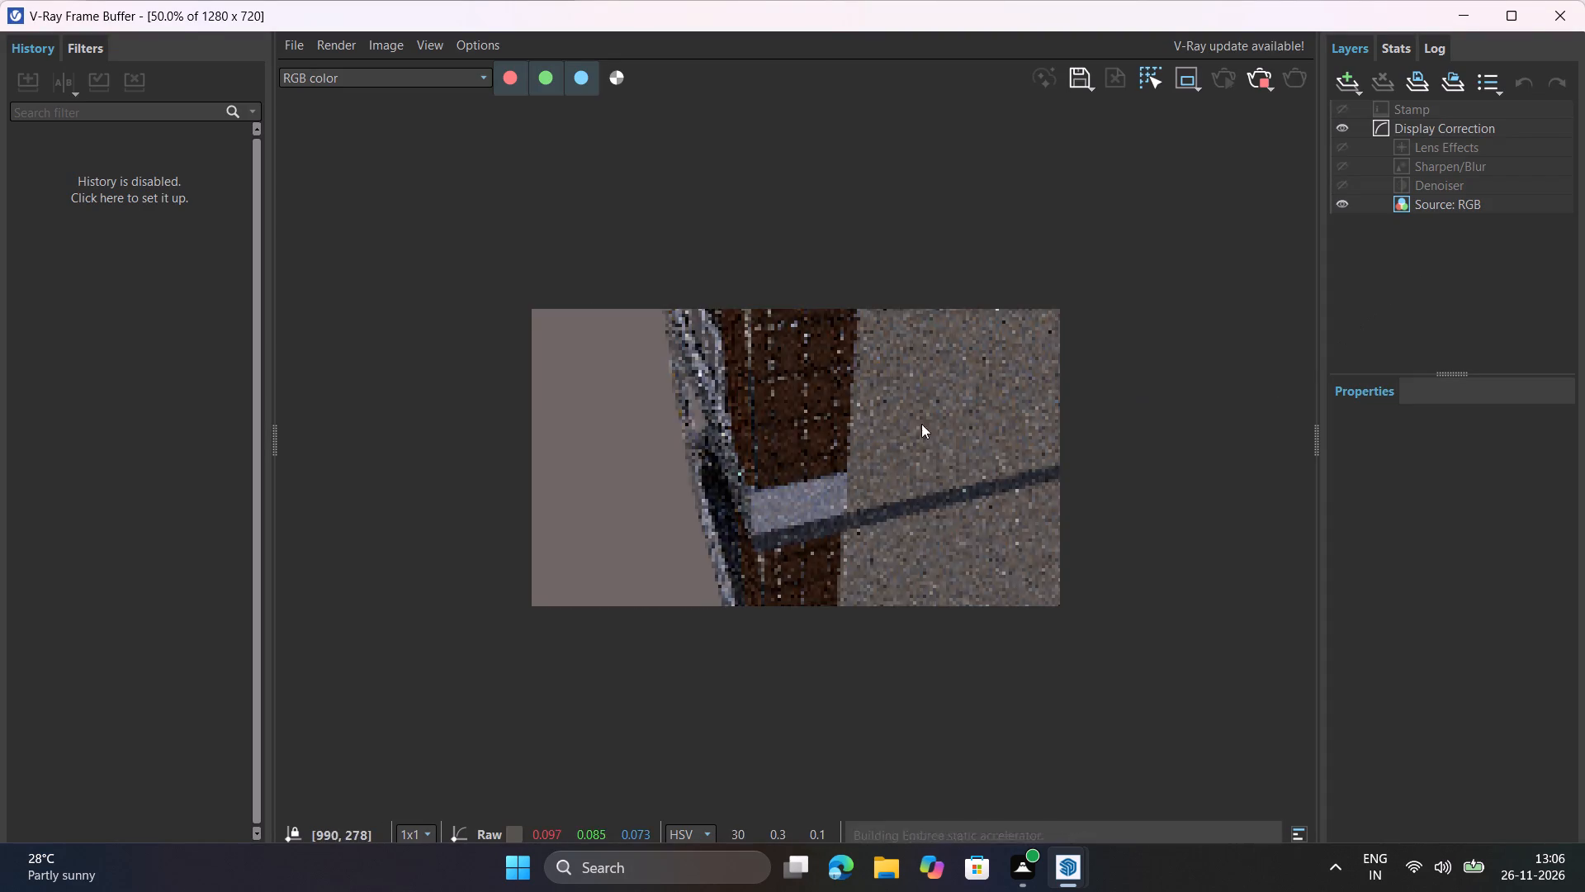
scroll(906, 424, down, 5)
scroll(909, 424, up, 3)
scroll(896, 505, up, 4)
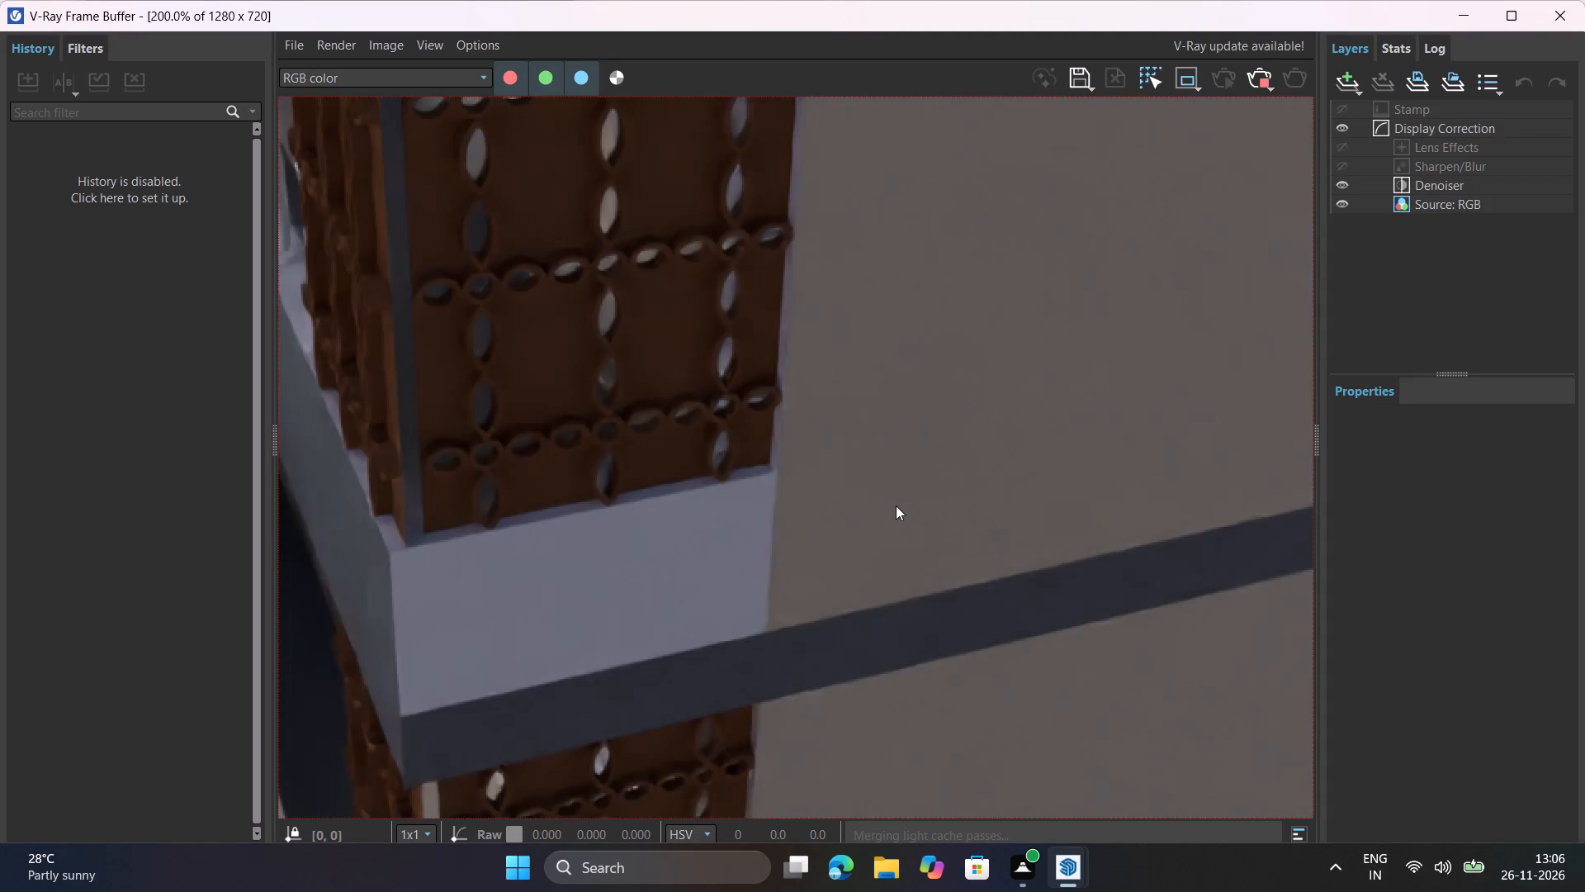
scroll(896, 504, down, 1)
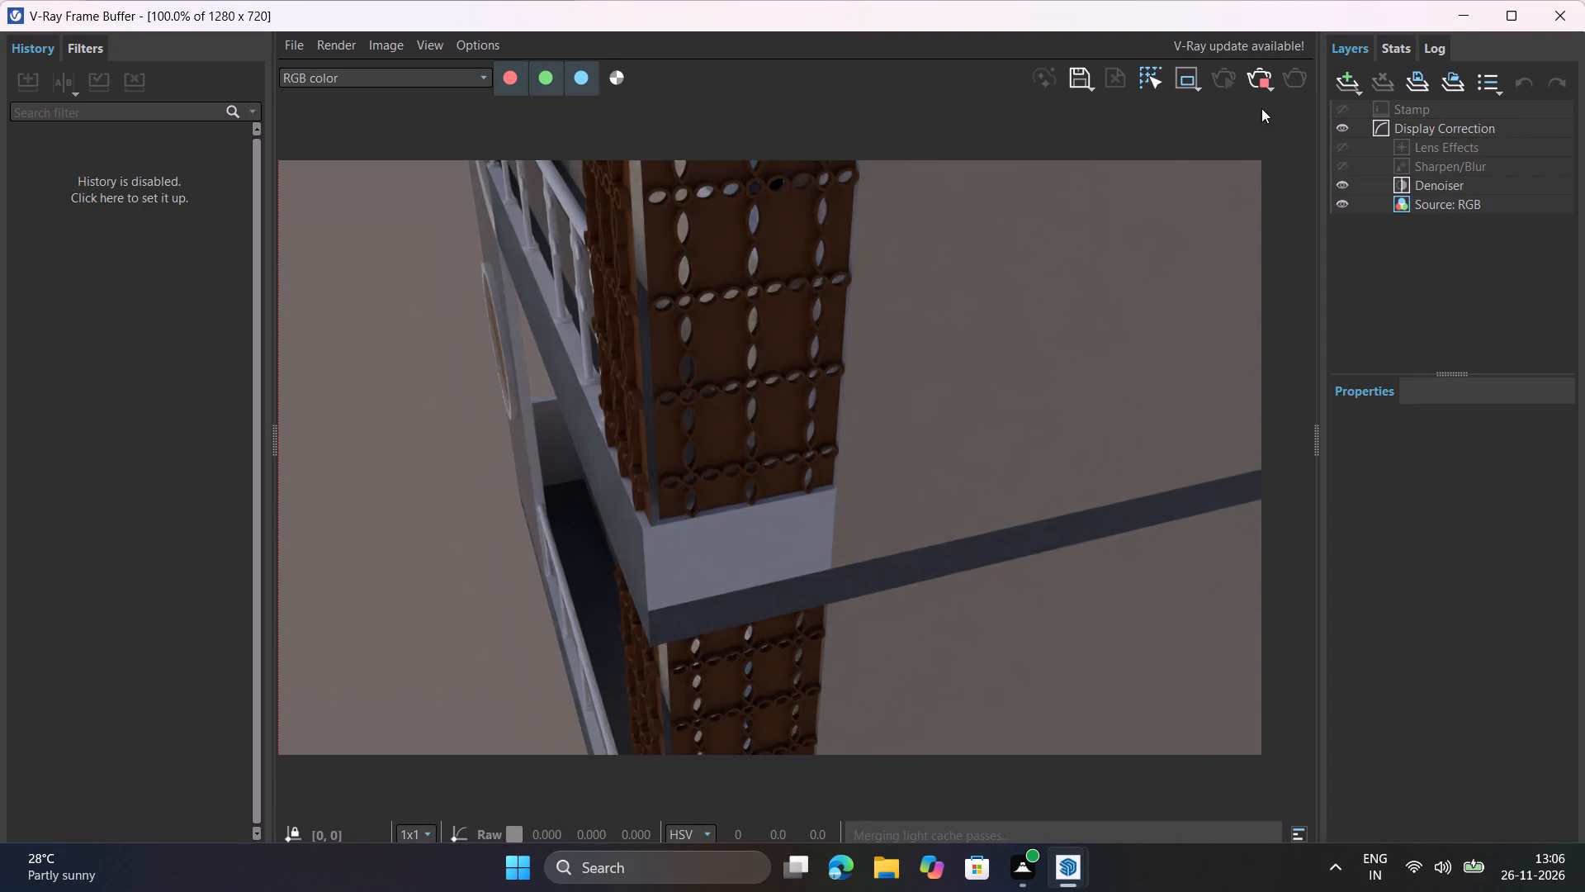
click(1247, 69)
click(1555, 17)
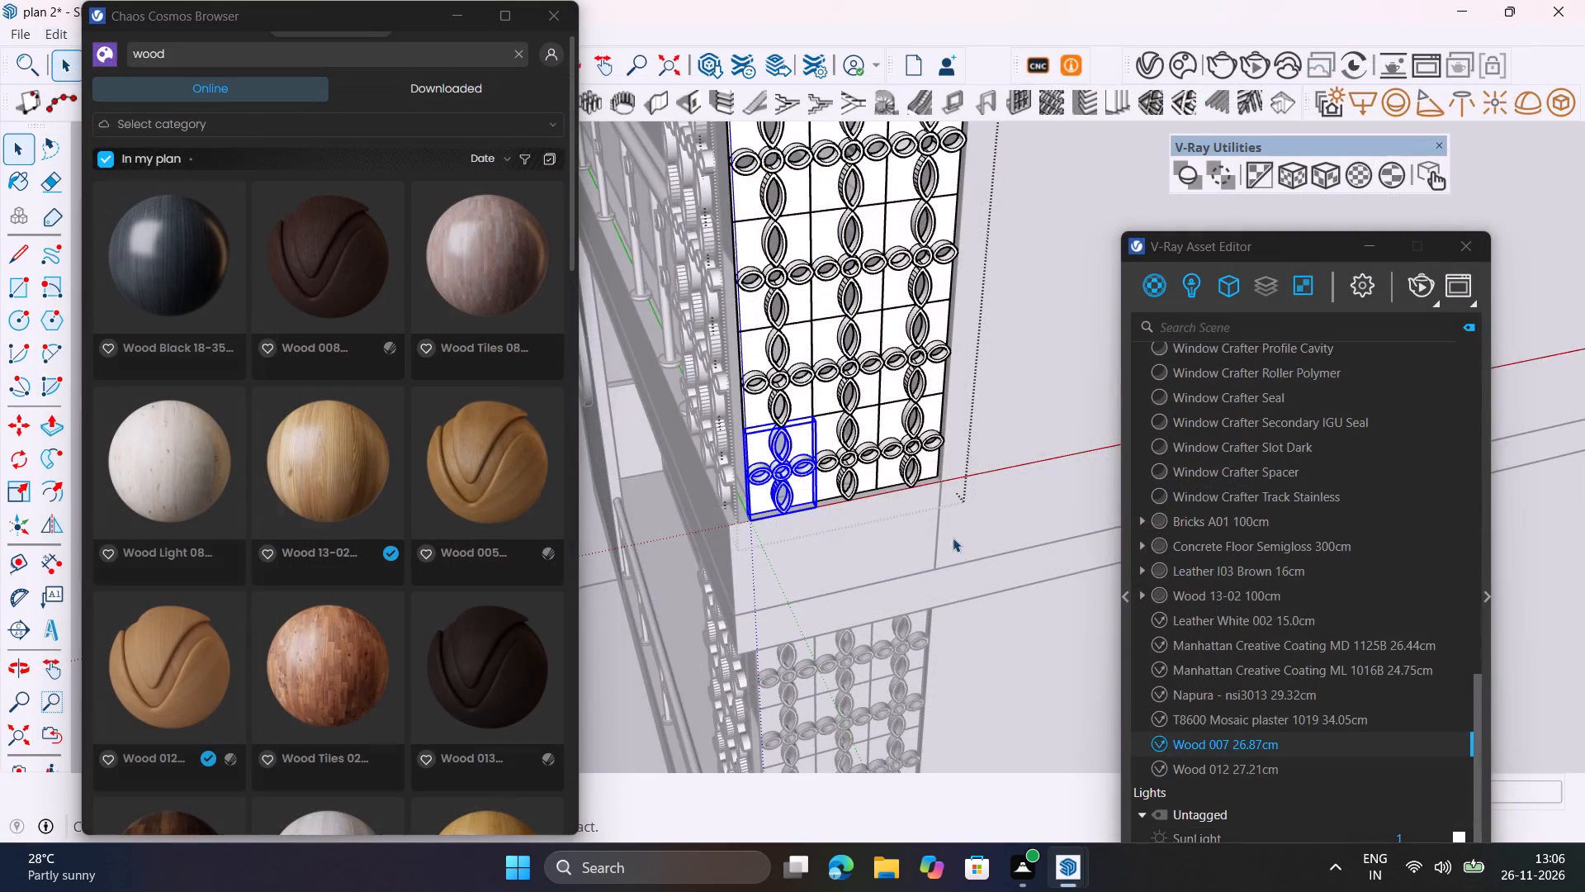
Open the lower storey's side-facing perforated screen, apply Wood 007 26.87cm to the second tile from the top in its front column, and close the screen.
scroll(835, 555, down, 7)
click(626, 671)
scroll(806, 628, down, 3)
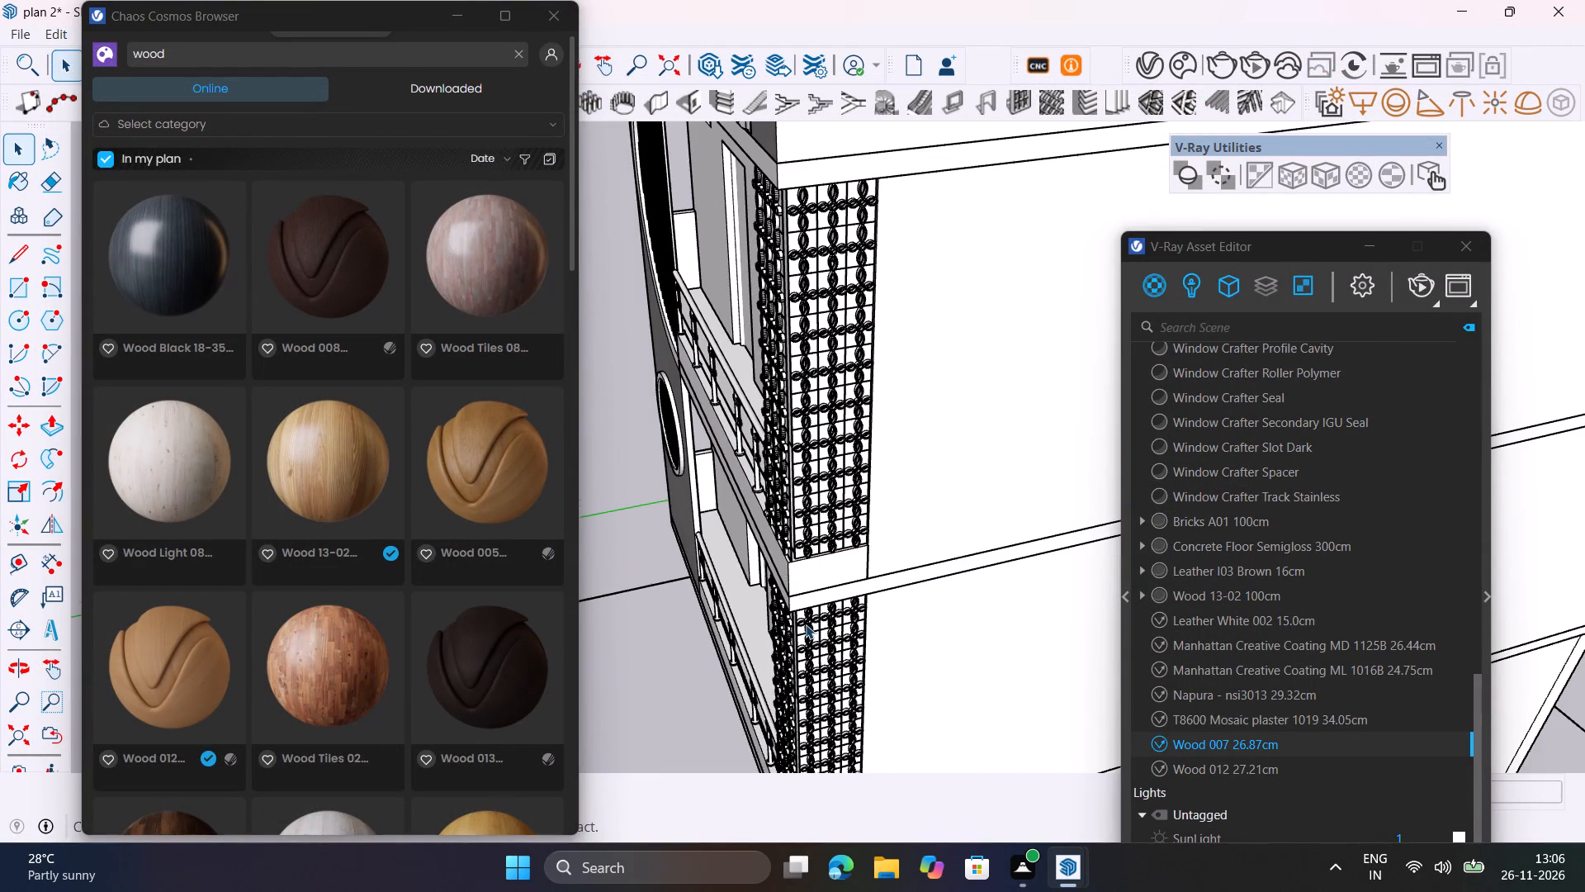
middle_drag(814, 635, 763, 446)
scroll(763, 452, up, 9)
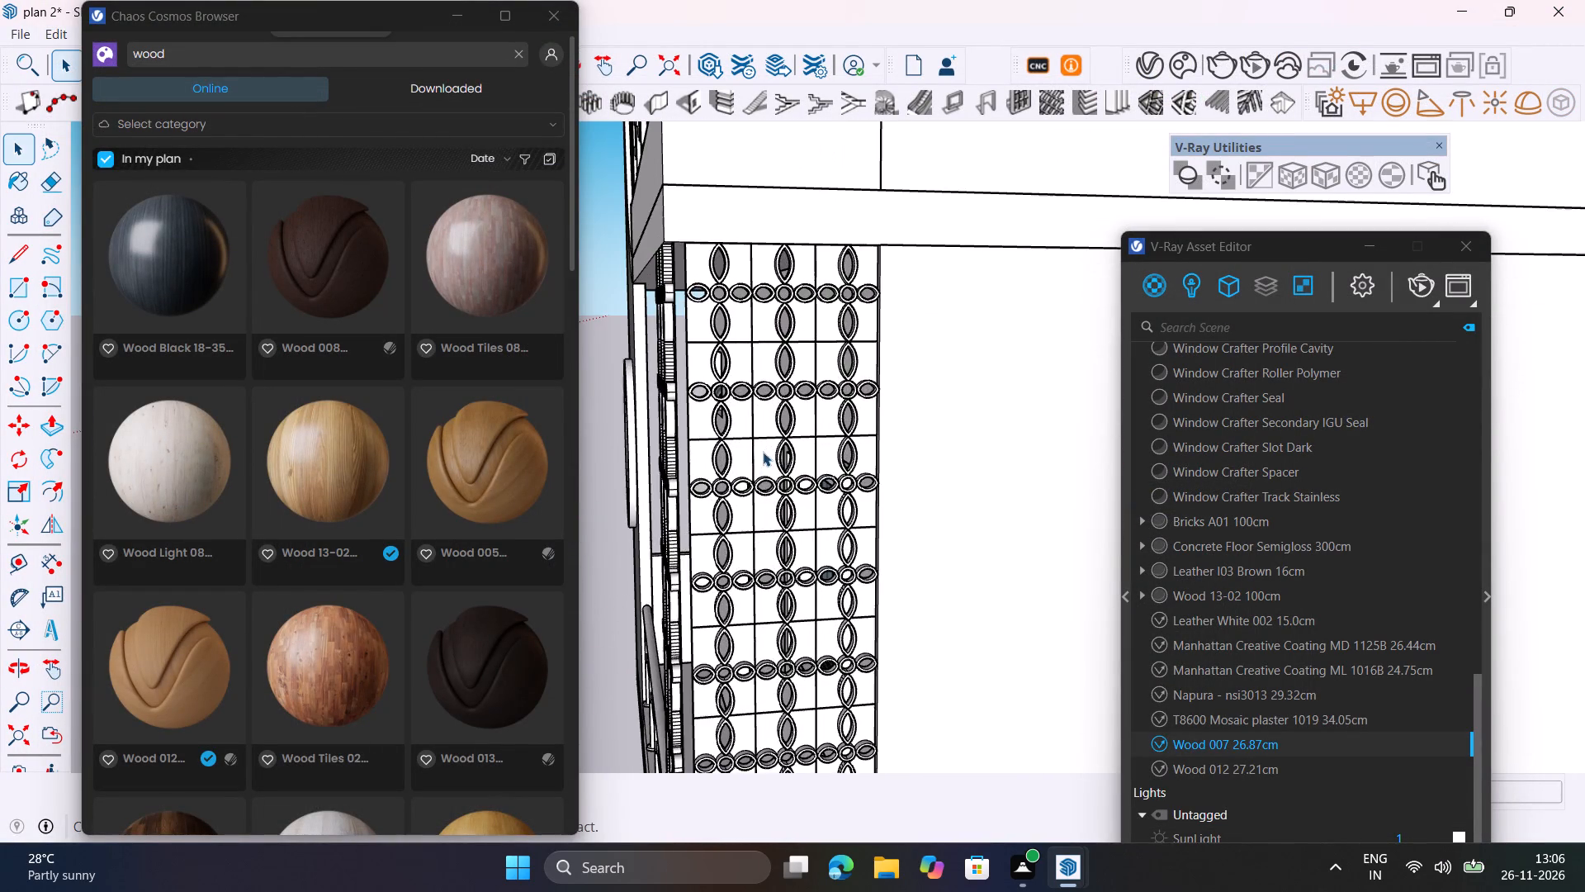
click(731, 410)
double_click(733, 410)
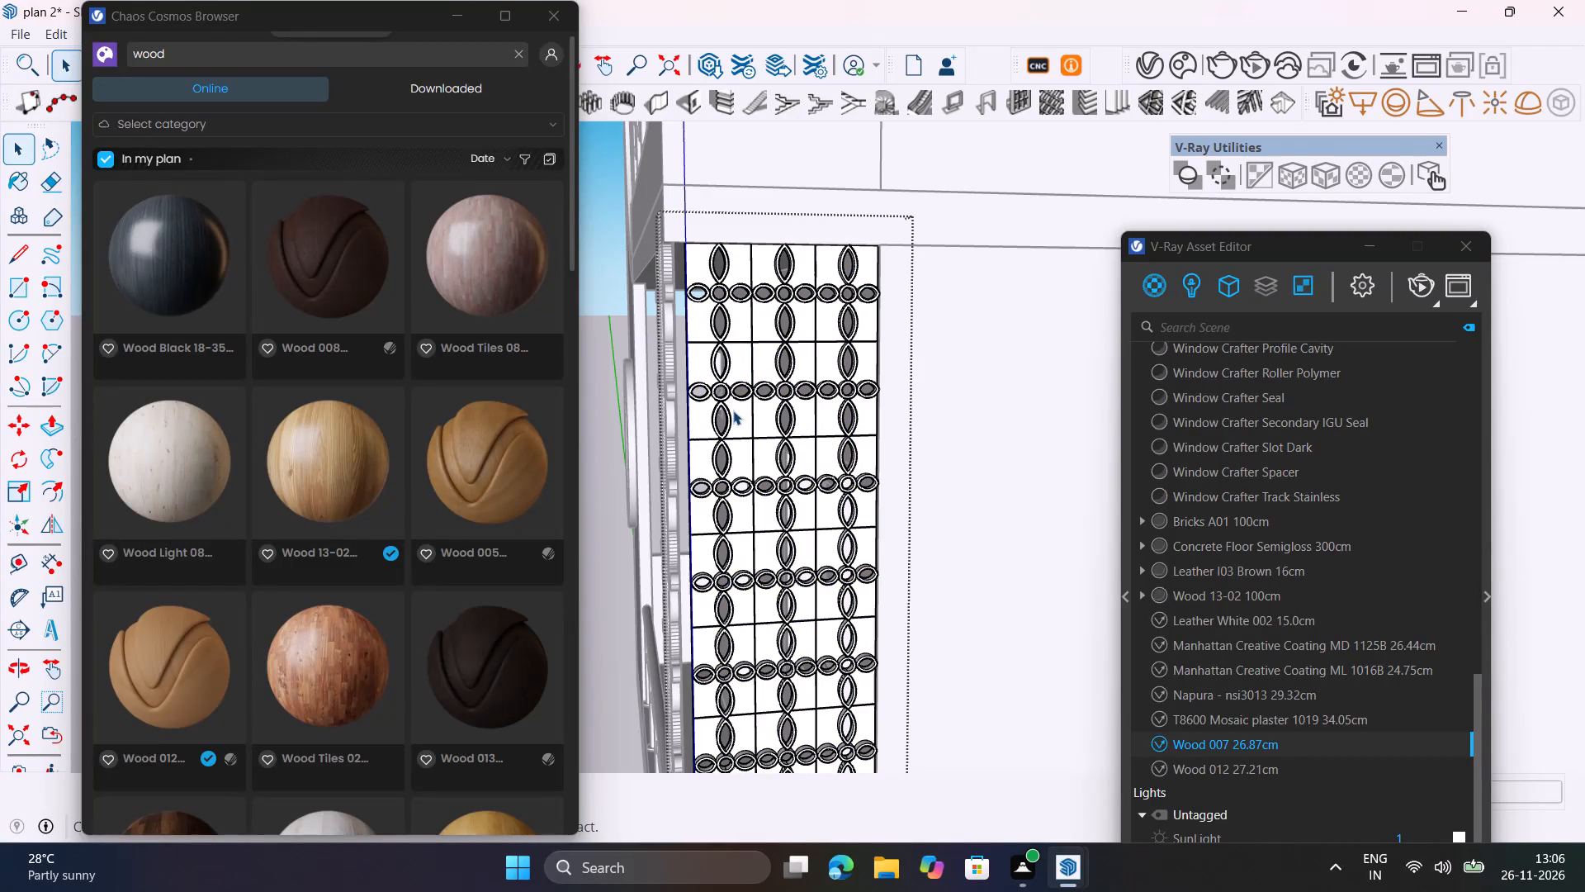
click(732, 410)
click(731, 410)
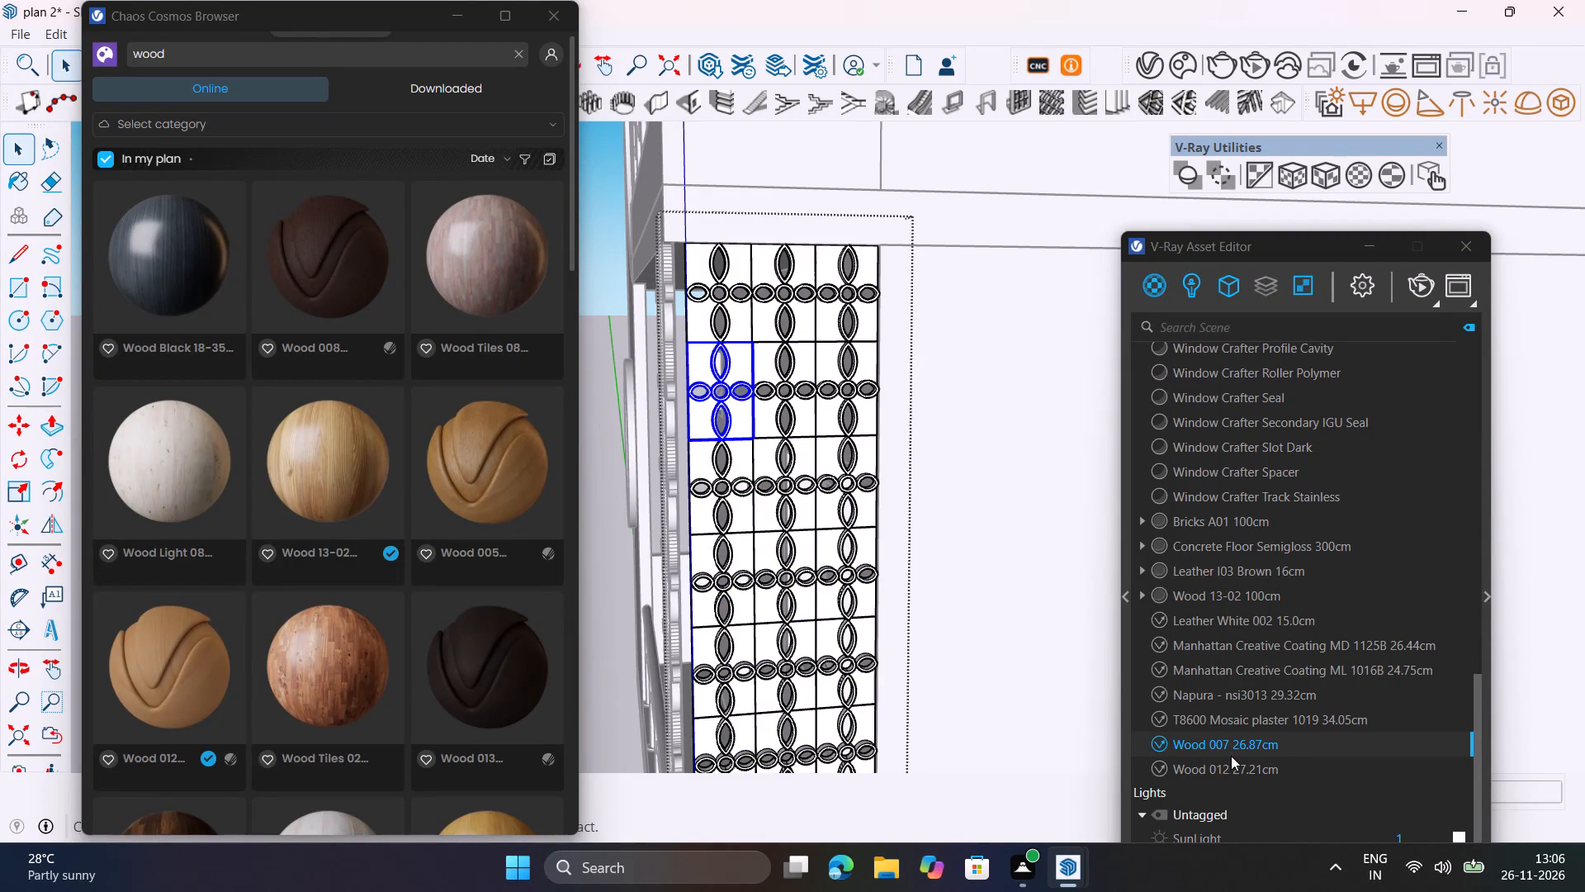
right_click(1229, 743)
click(1300, 515)
scroll(978, 482, down, 8)
click(698, 562)
scroll(982, 411, down, 6)
click(708, 602)
Render the side elevation with both storeys' perforated screens, check the finish, and stop and close the render.
middle_drag(830, 652, 788, 652)
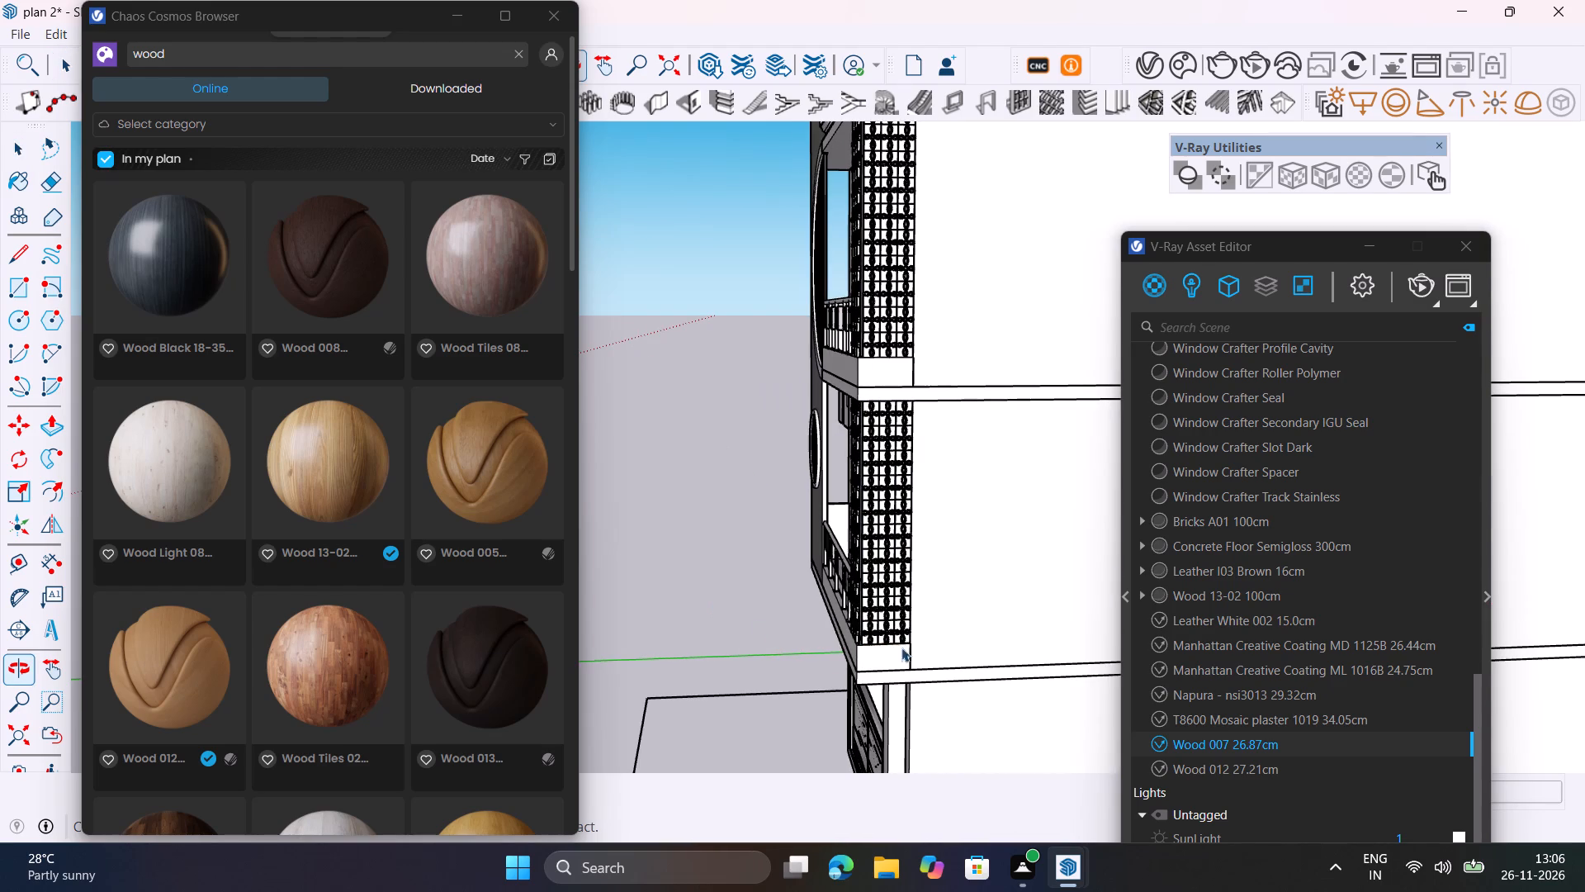
click(1416, 287)
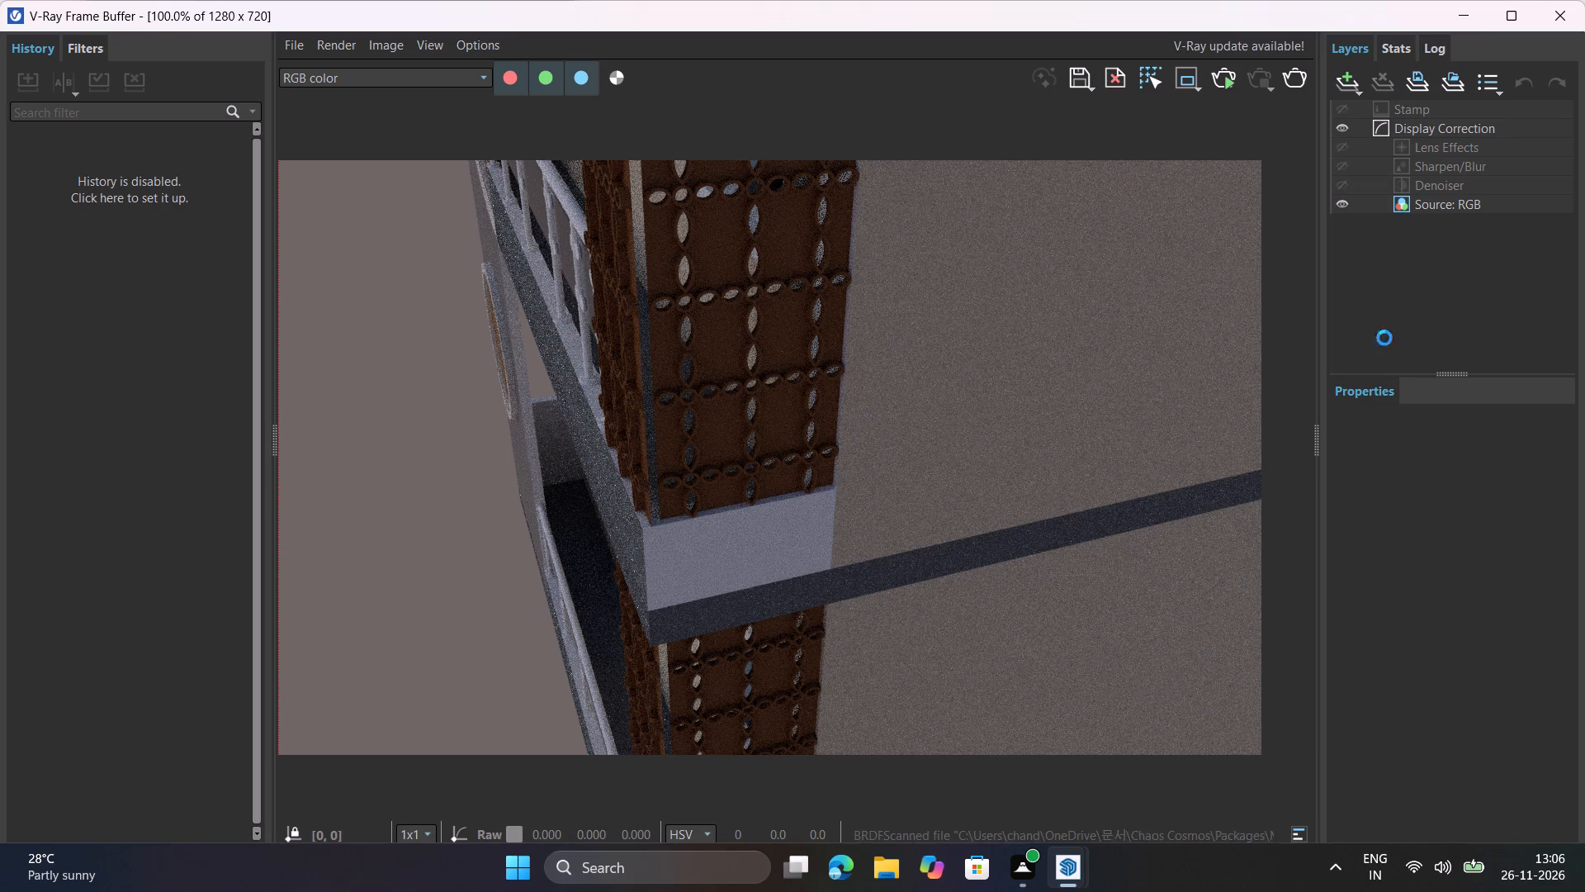
scroll(963, 499, down, 1)
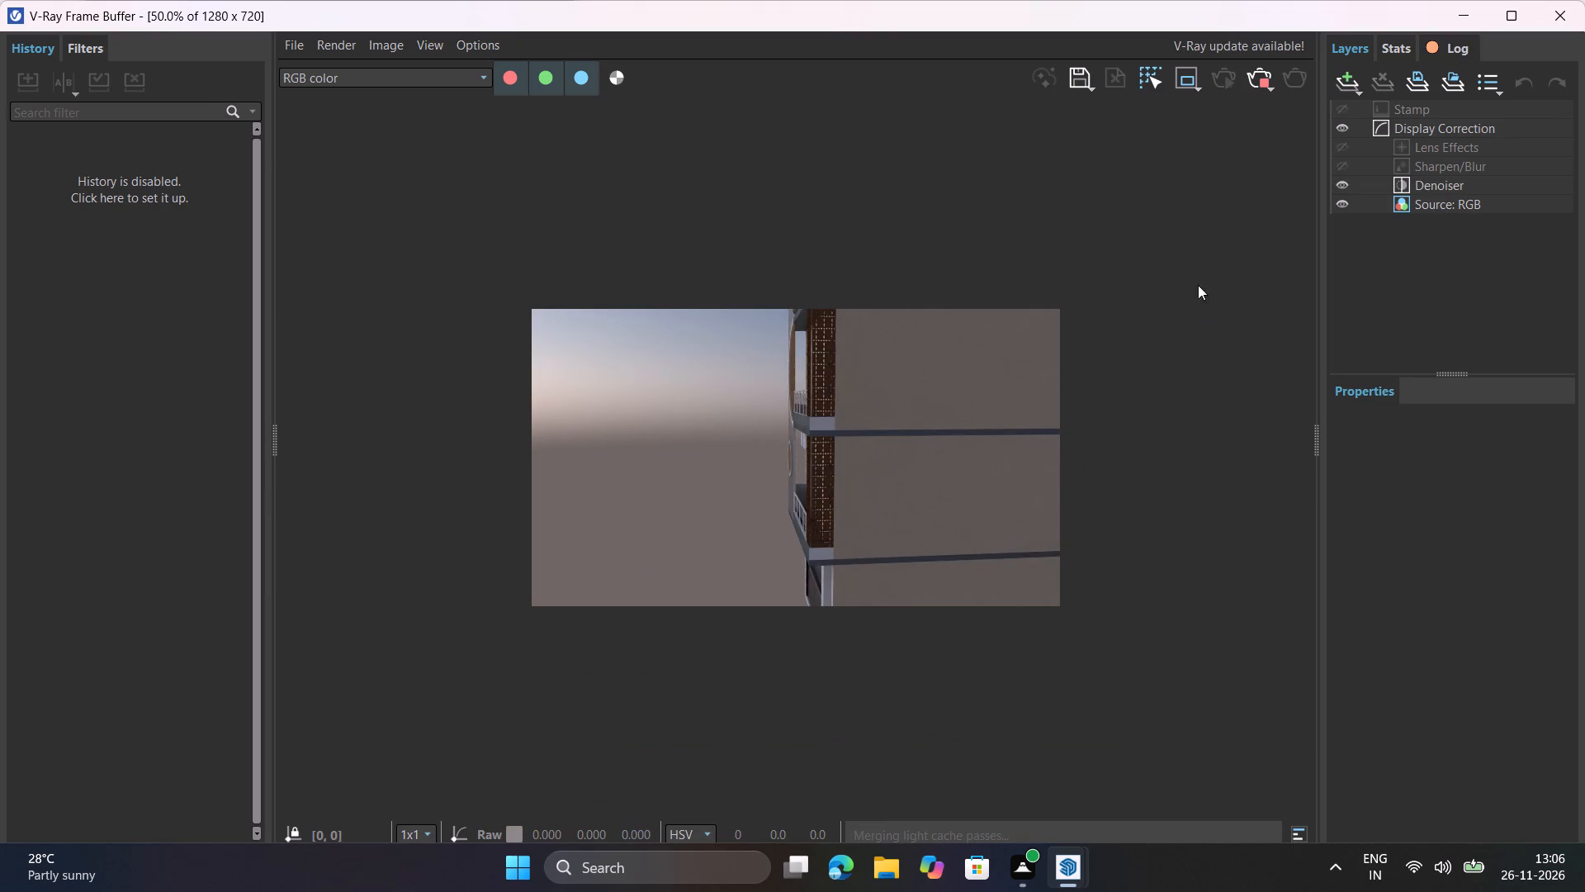
click(1261, 69)
click(1555, 17)
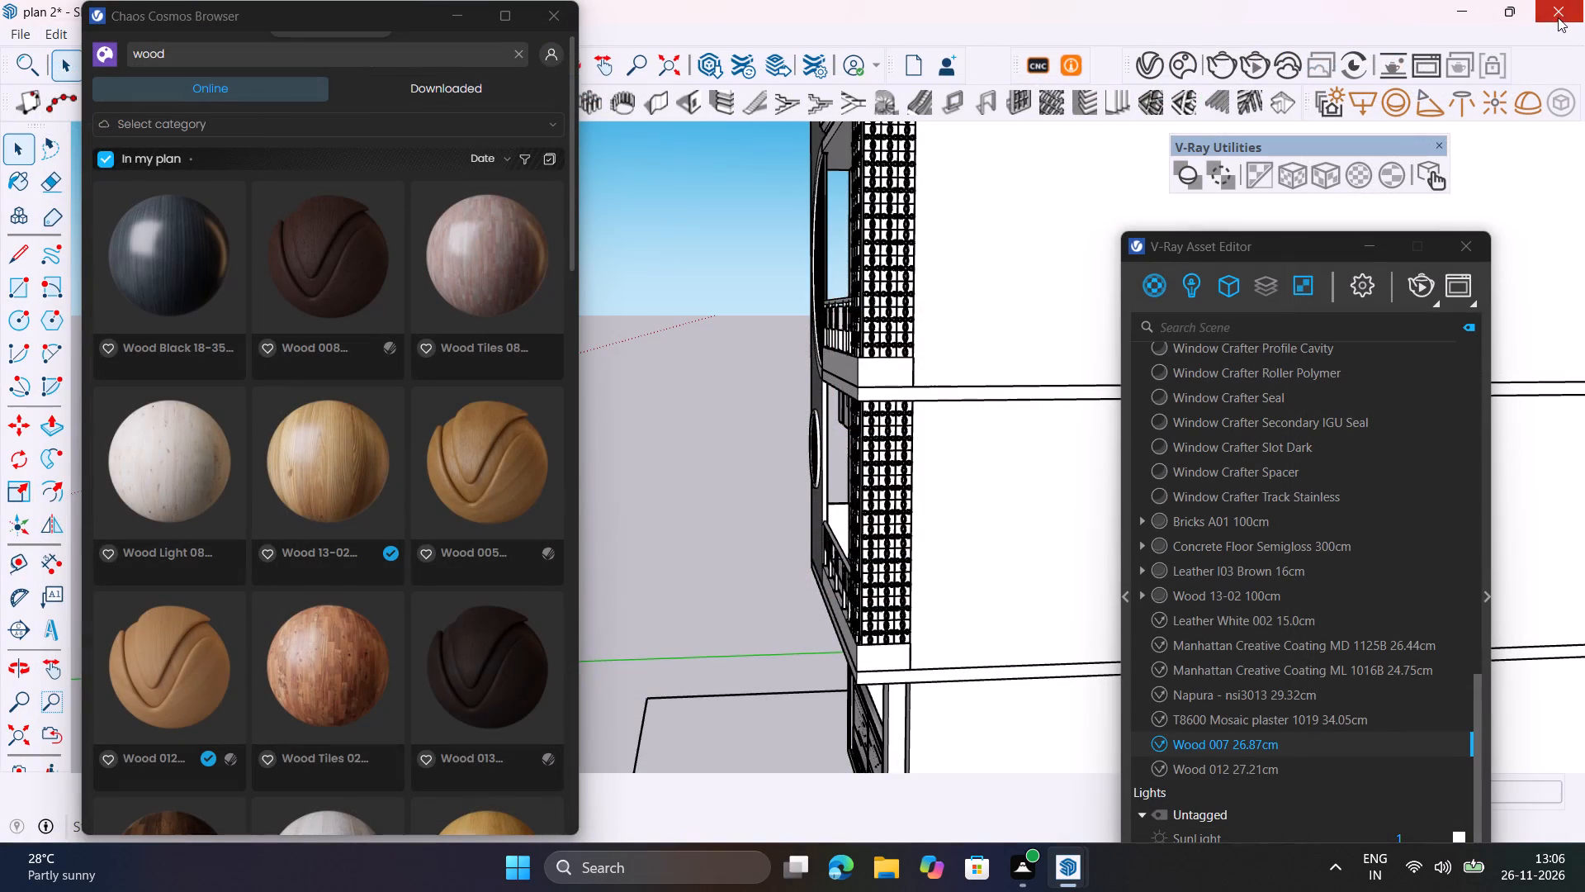
Close the V-Ray Asset Editor and the Chaos Cosmos Browser.
click(1486, 241)
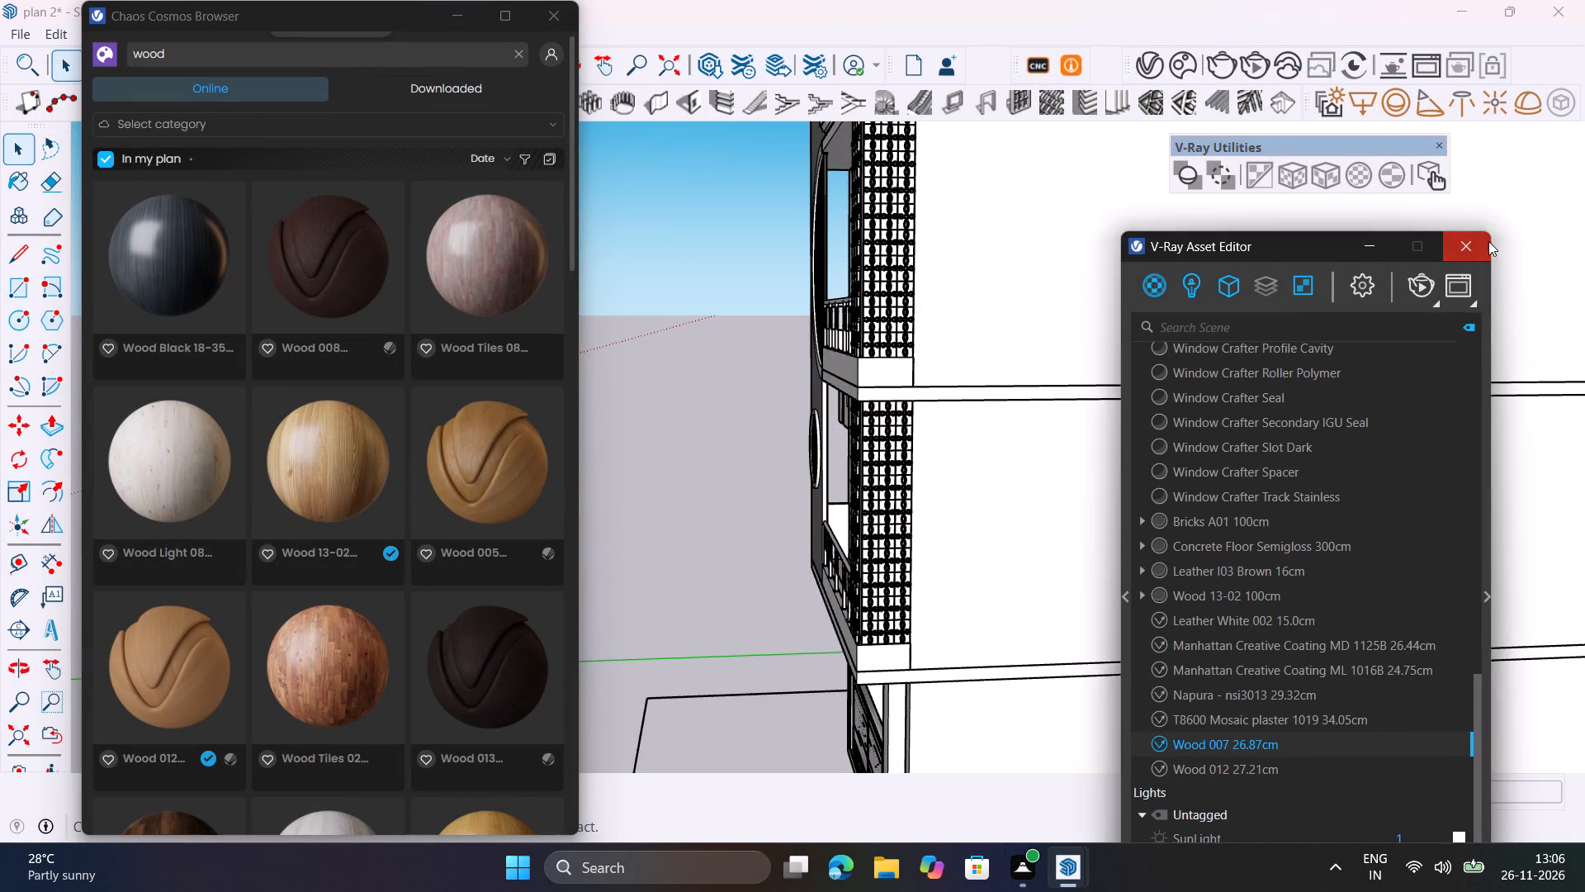
scroll(1199, 434, down, 4)
click(551, 21)
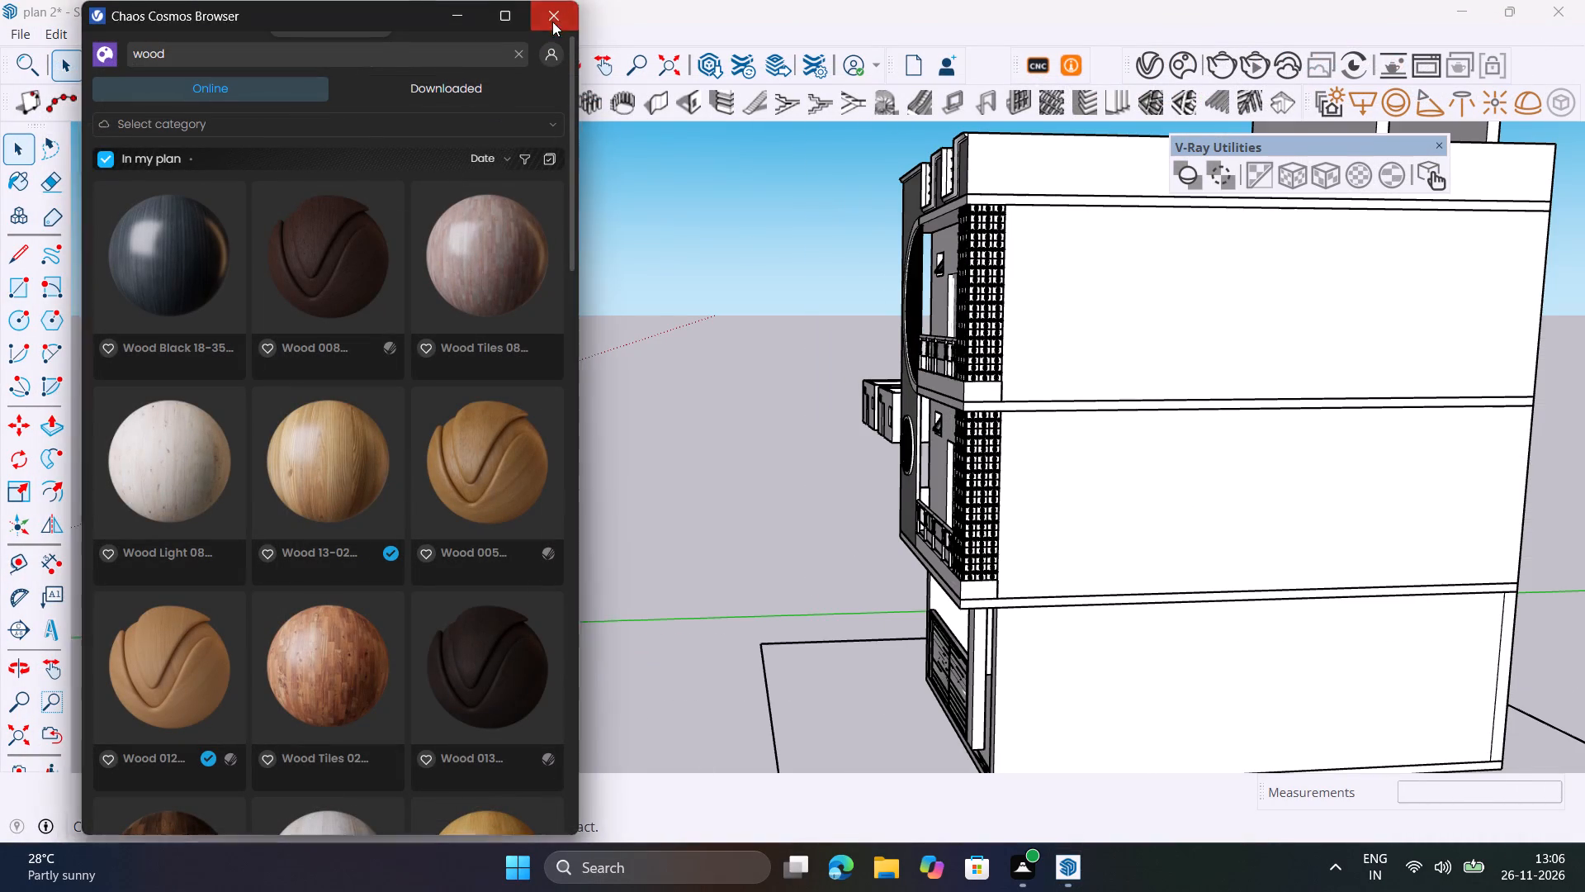
Examine the whole house front, including the balconies, upper storey and roof parapet.
scroll(934, 475, down, 4)
middle_drag(830, 536, 1322, 618)
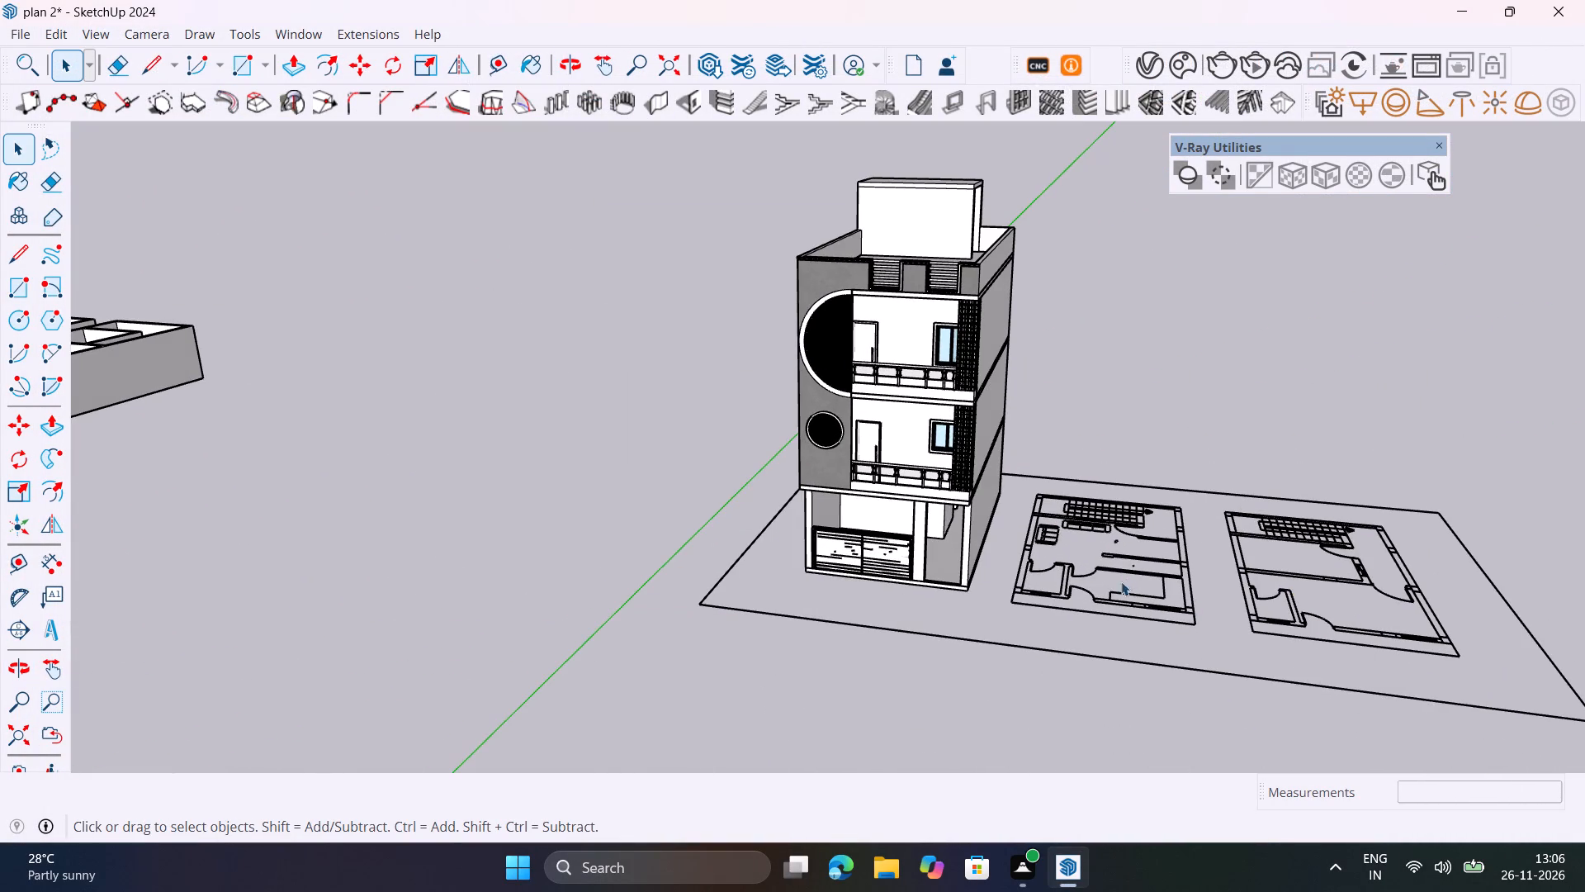
scroll(1107, 546, up, 4)
shift+middle_drag(1095, 547, 947, 617)
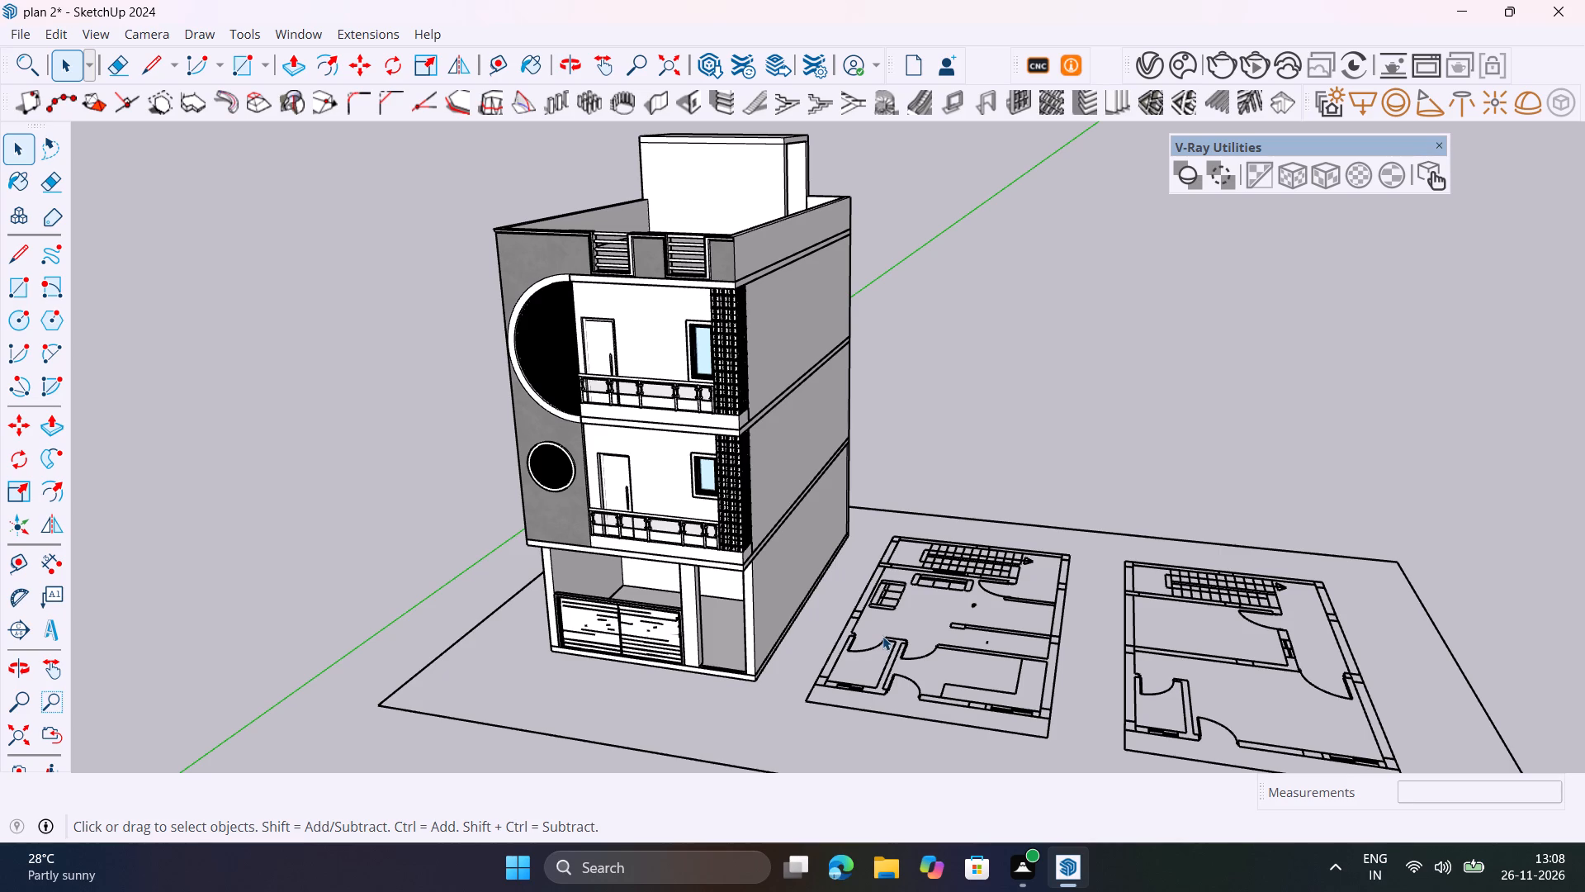
scroll(937, 463, down, 1)
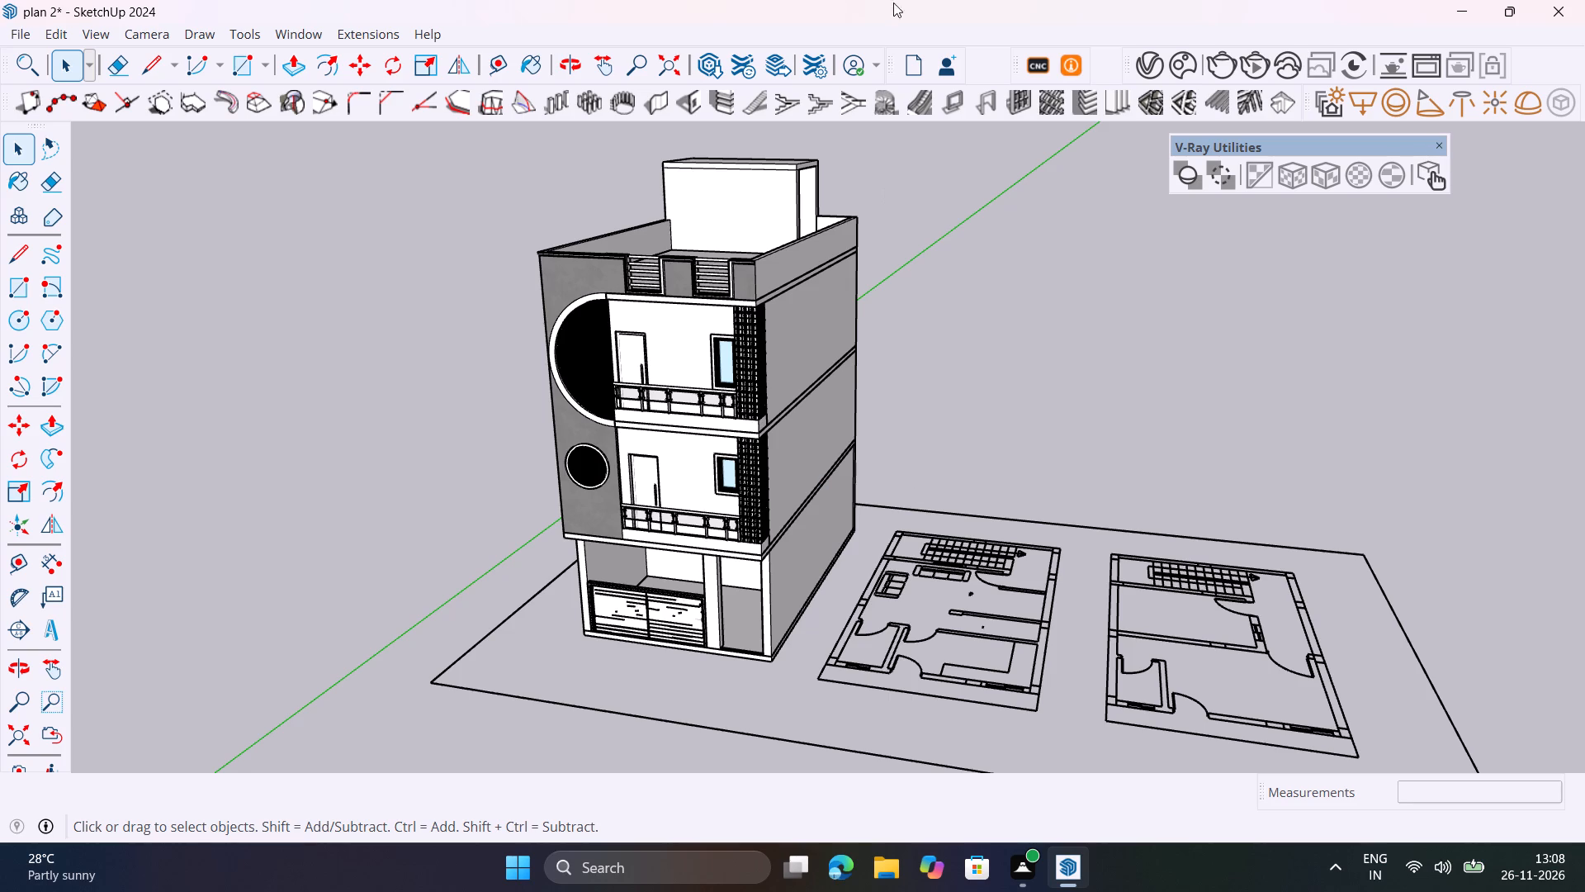
shift+middle_drag(768, 398, 714, 383)
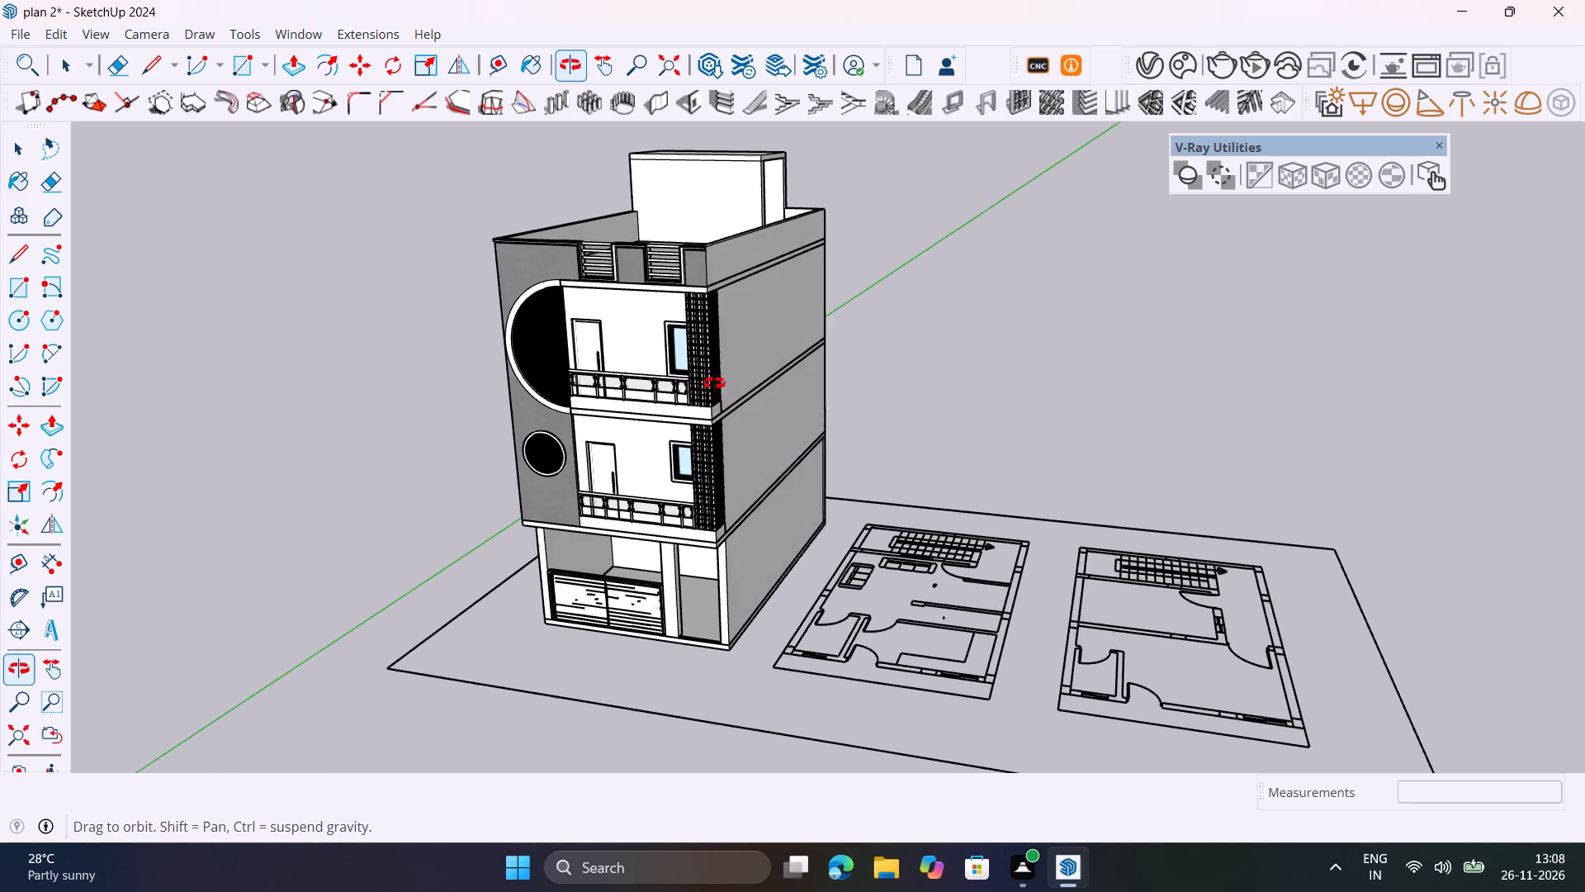
shift+middle_drag(714, 383, 846, 287)
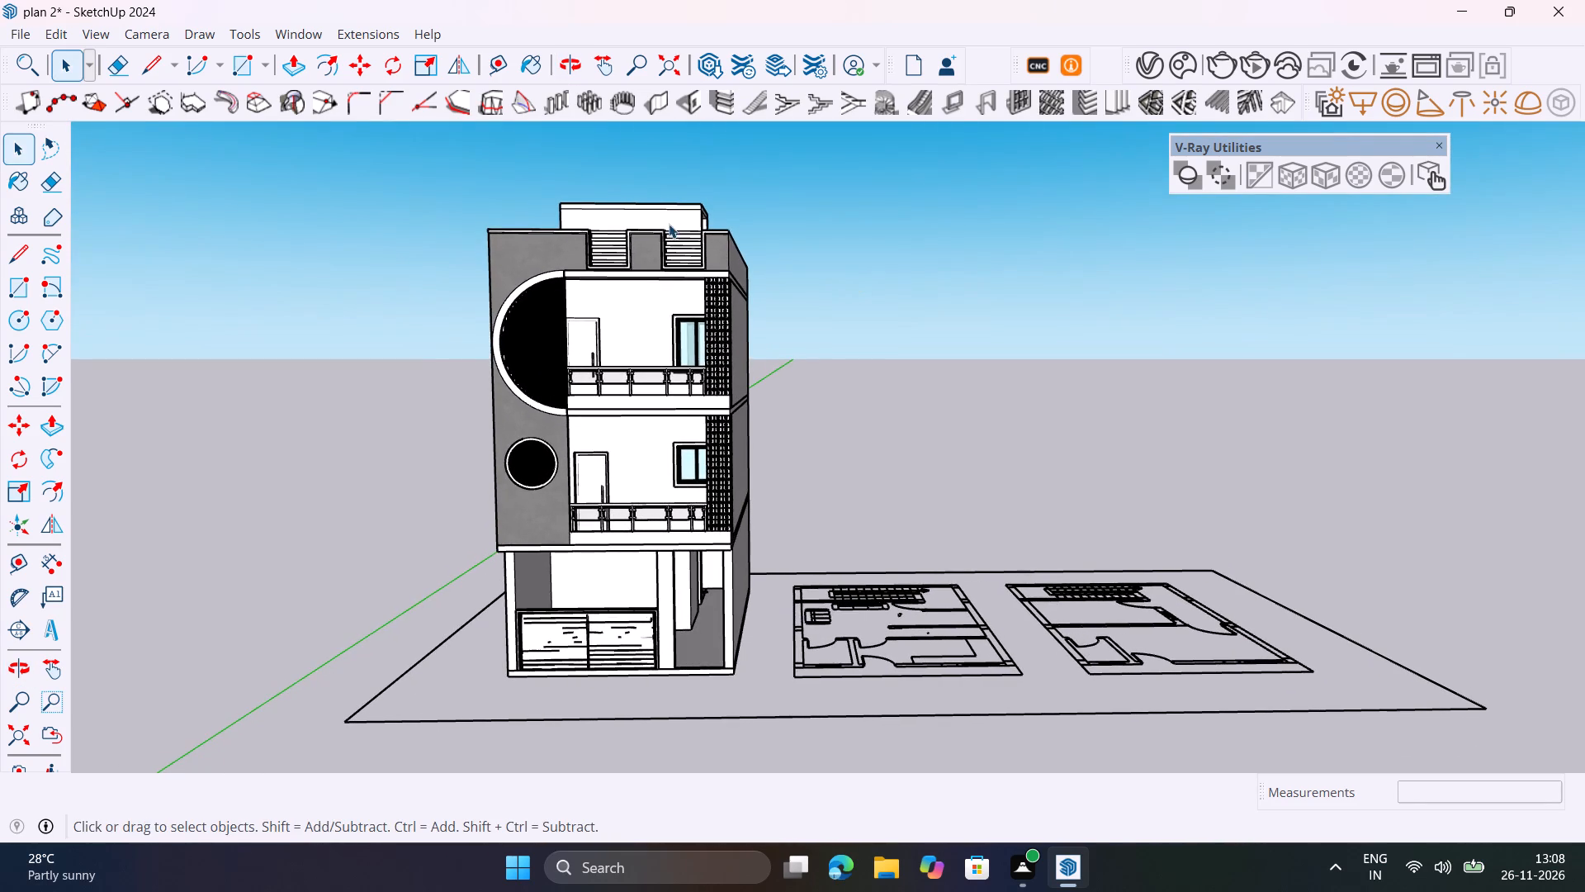
scroll(668, 223, up, 7)
middle_drag(689, 280, 851, 287)
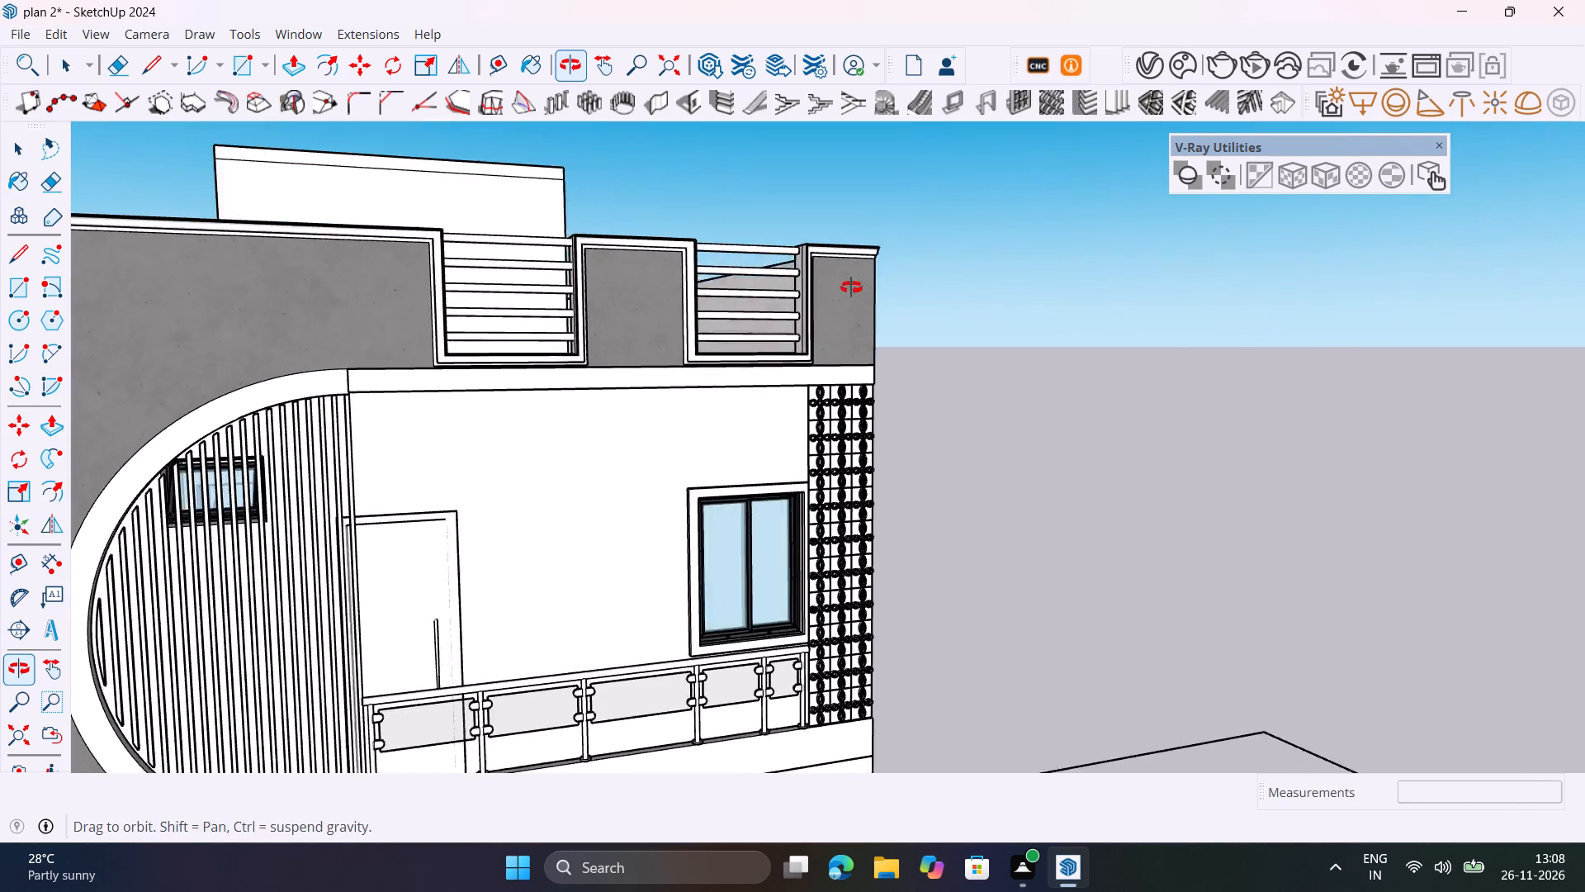
middle_drag(851, 287, 768, 379)
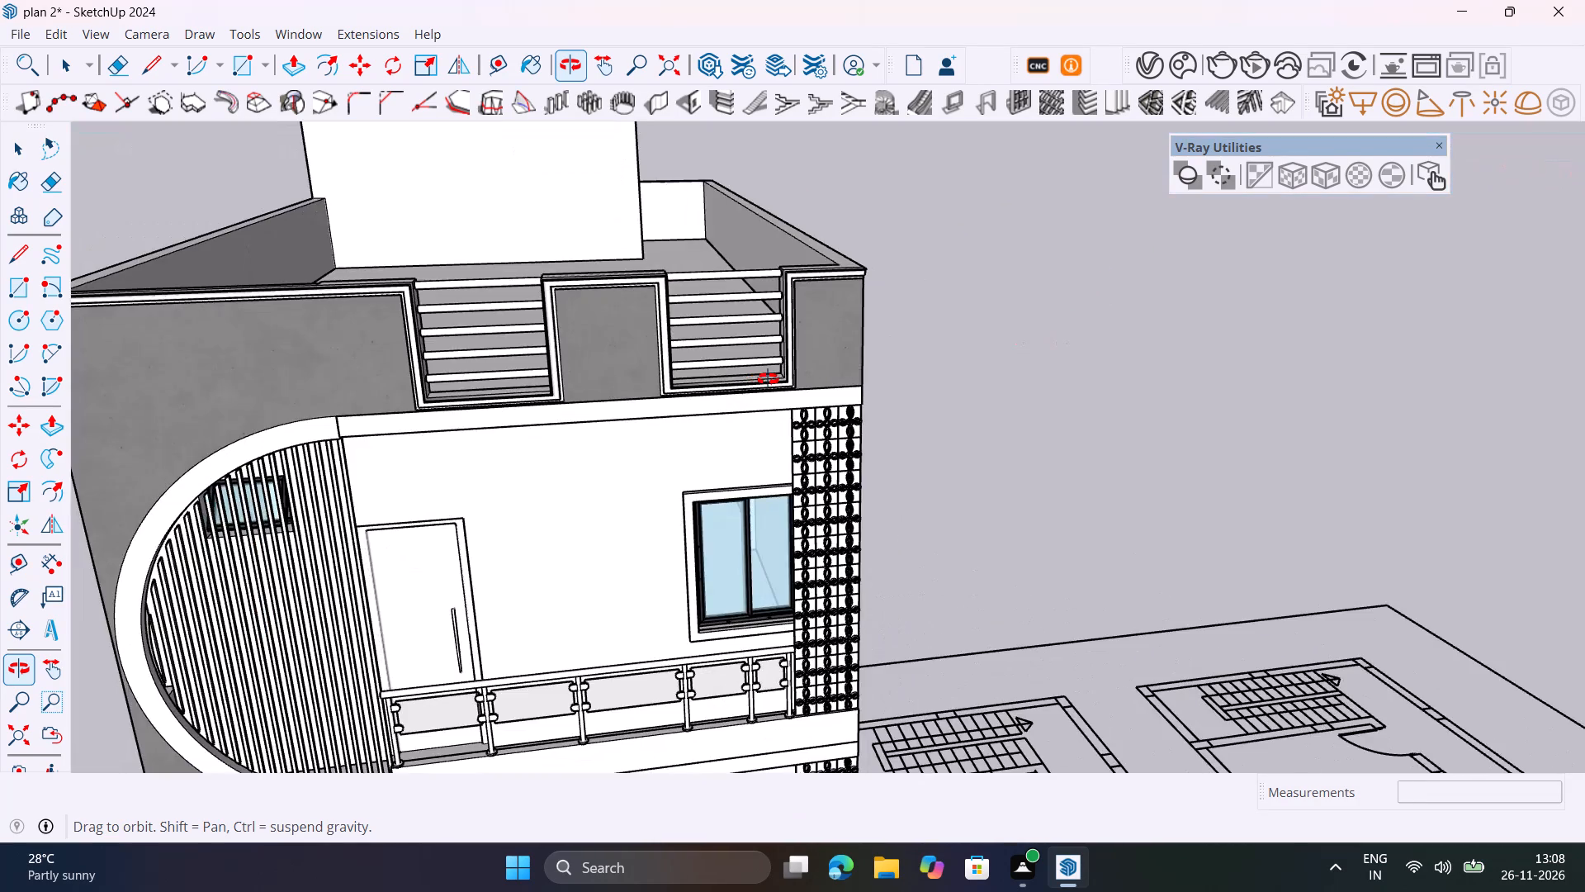
middle_drag(768, 379, 942, 362)
Paint the grey front wall around the large rounded opening with Rough Square Concrete Block from Brick, Cladding and Siding.
scroll(943, 362, up, 1)
key(b)
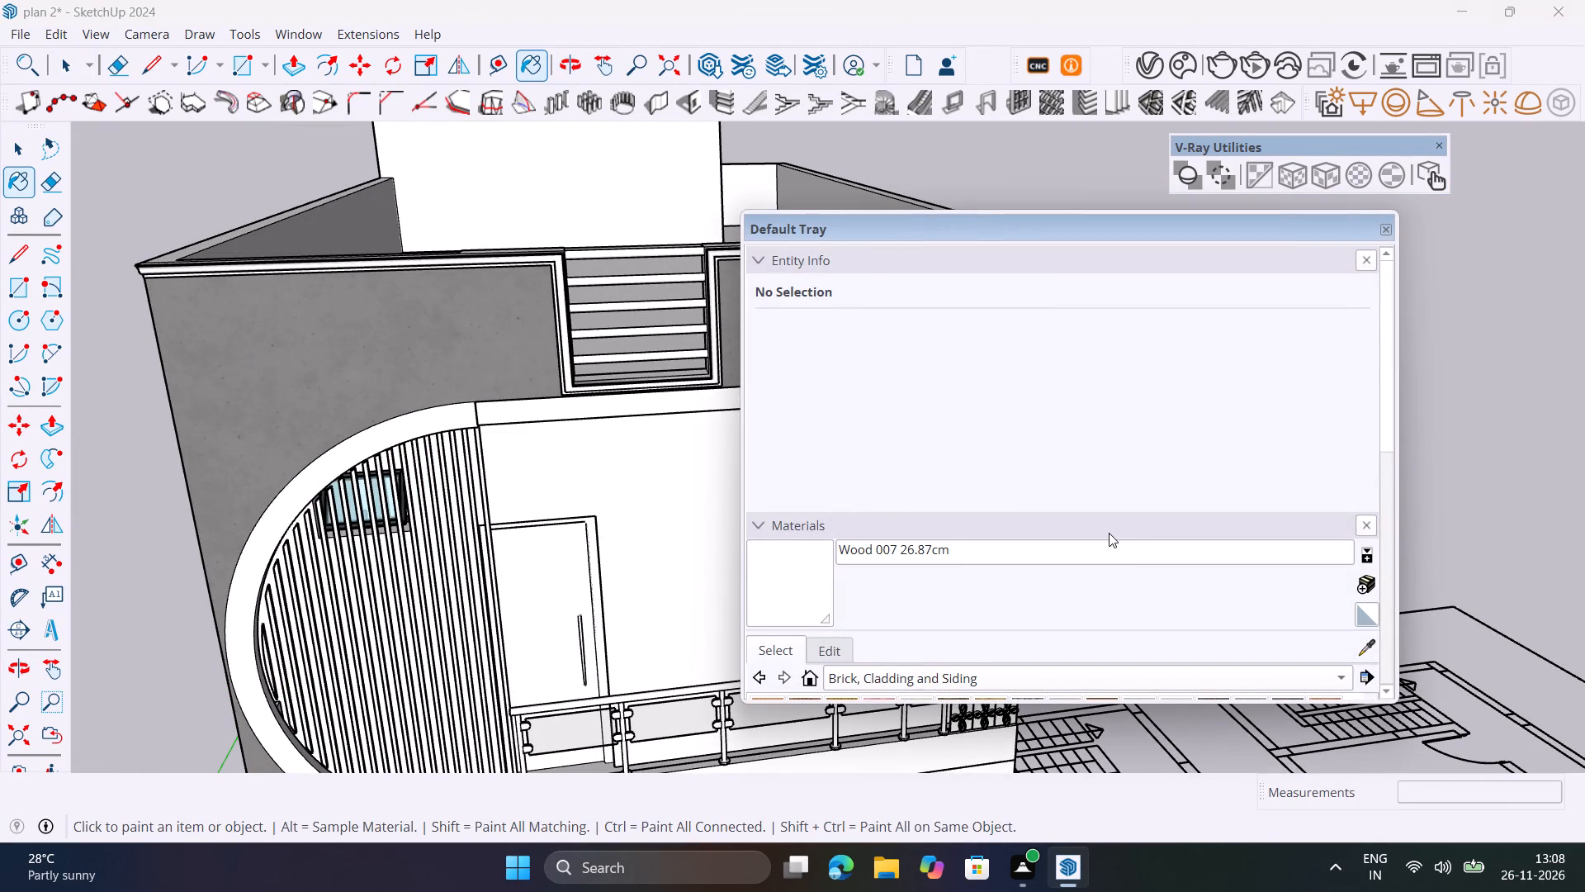
scroll(1149, 569, down, 2)
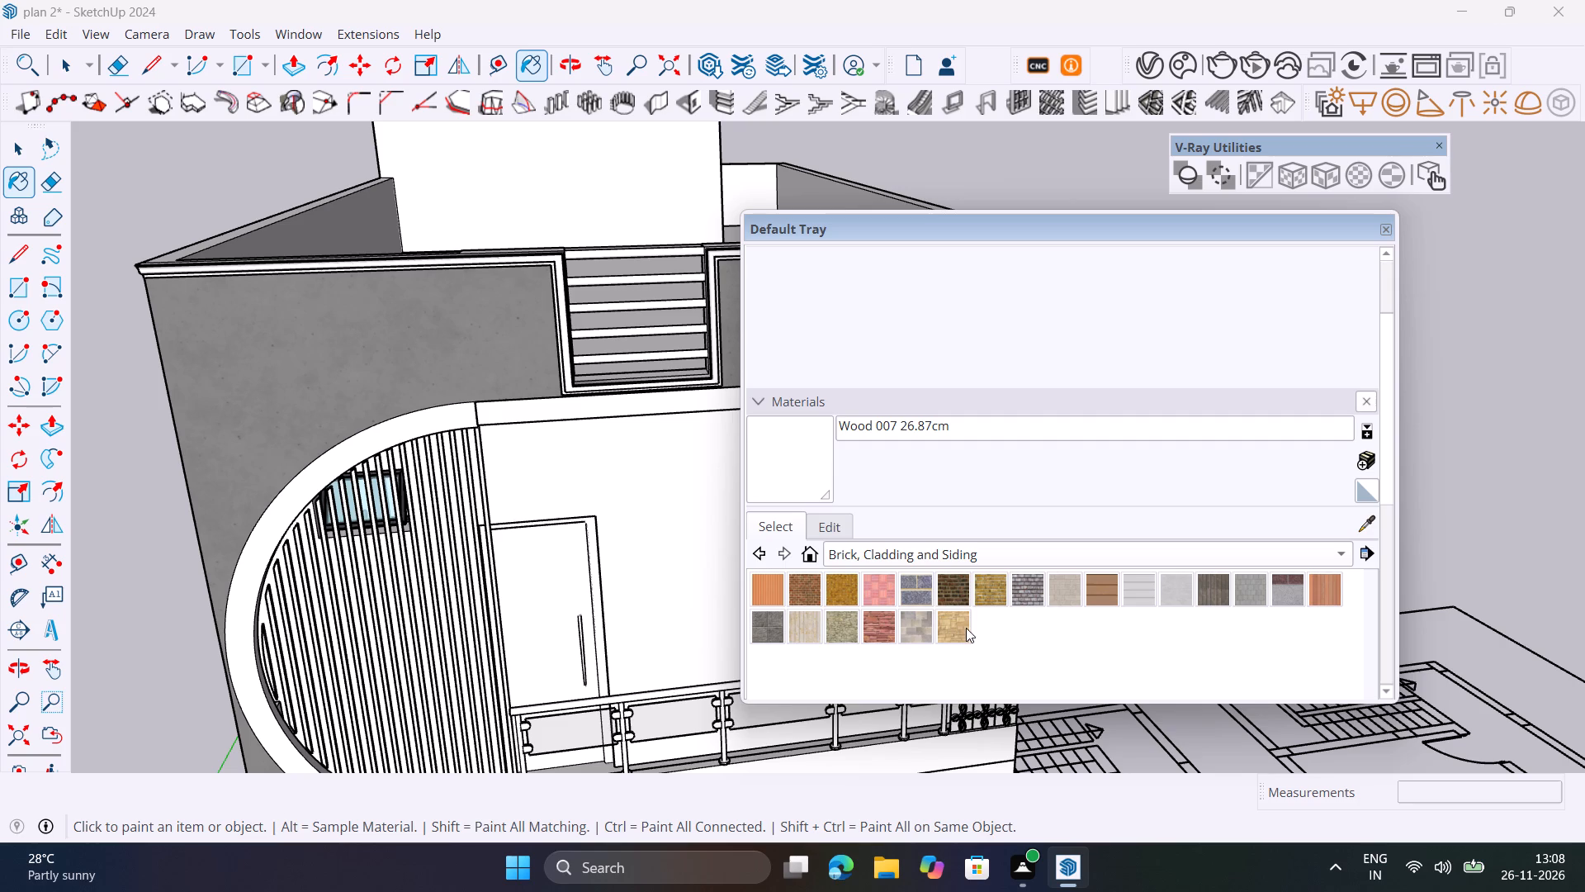
shift+middle_drag(1029, 614, 1094, 556)
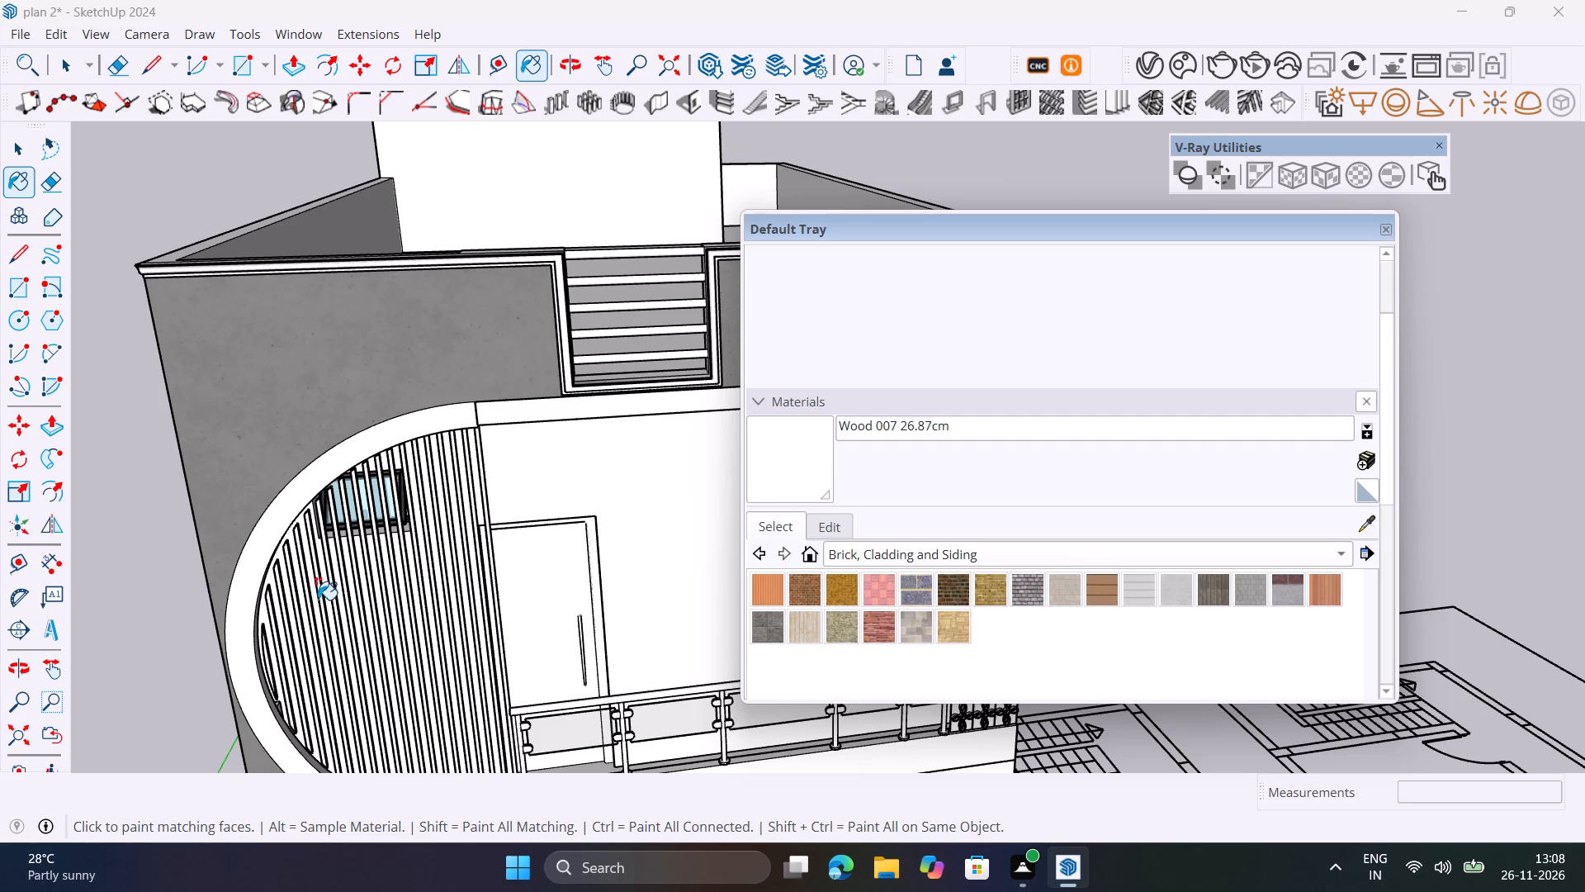
shift+middle_drag(392, 610, 655, 406)
scroll(655, 406, up, 1)
key(space)
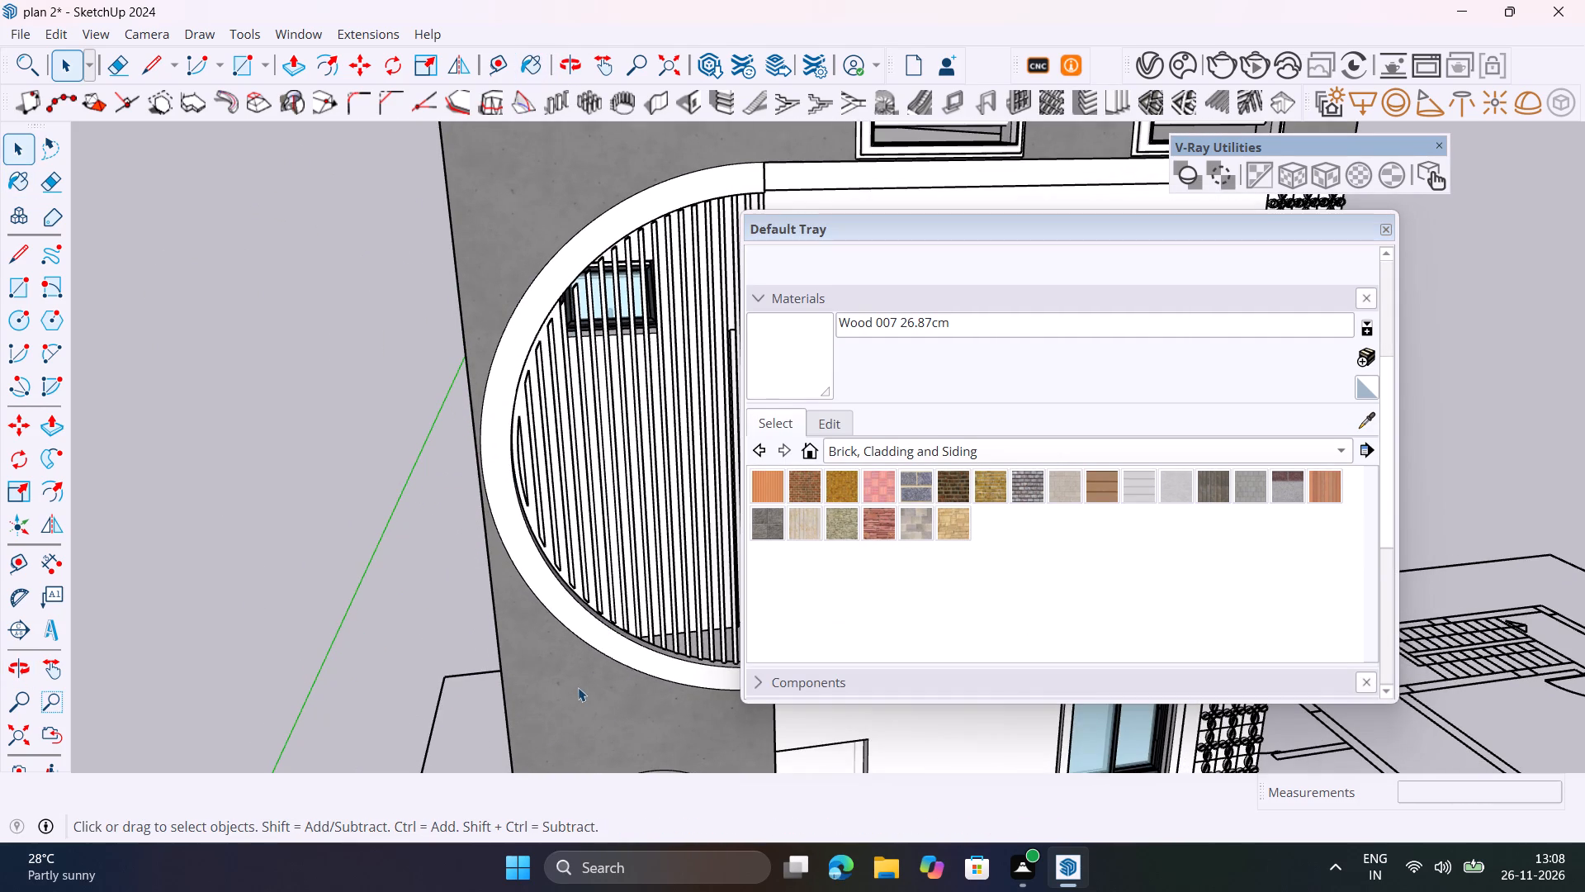
click(579, 687)
scroll(583, 646, down, 5)
click(771, 523)
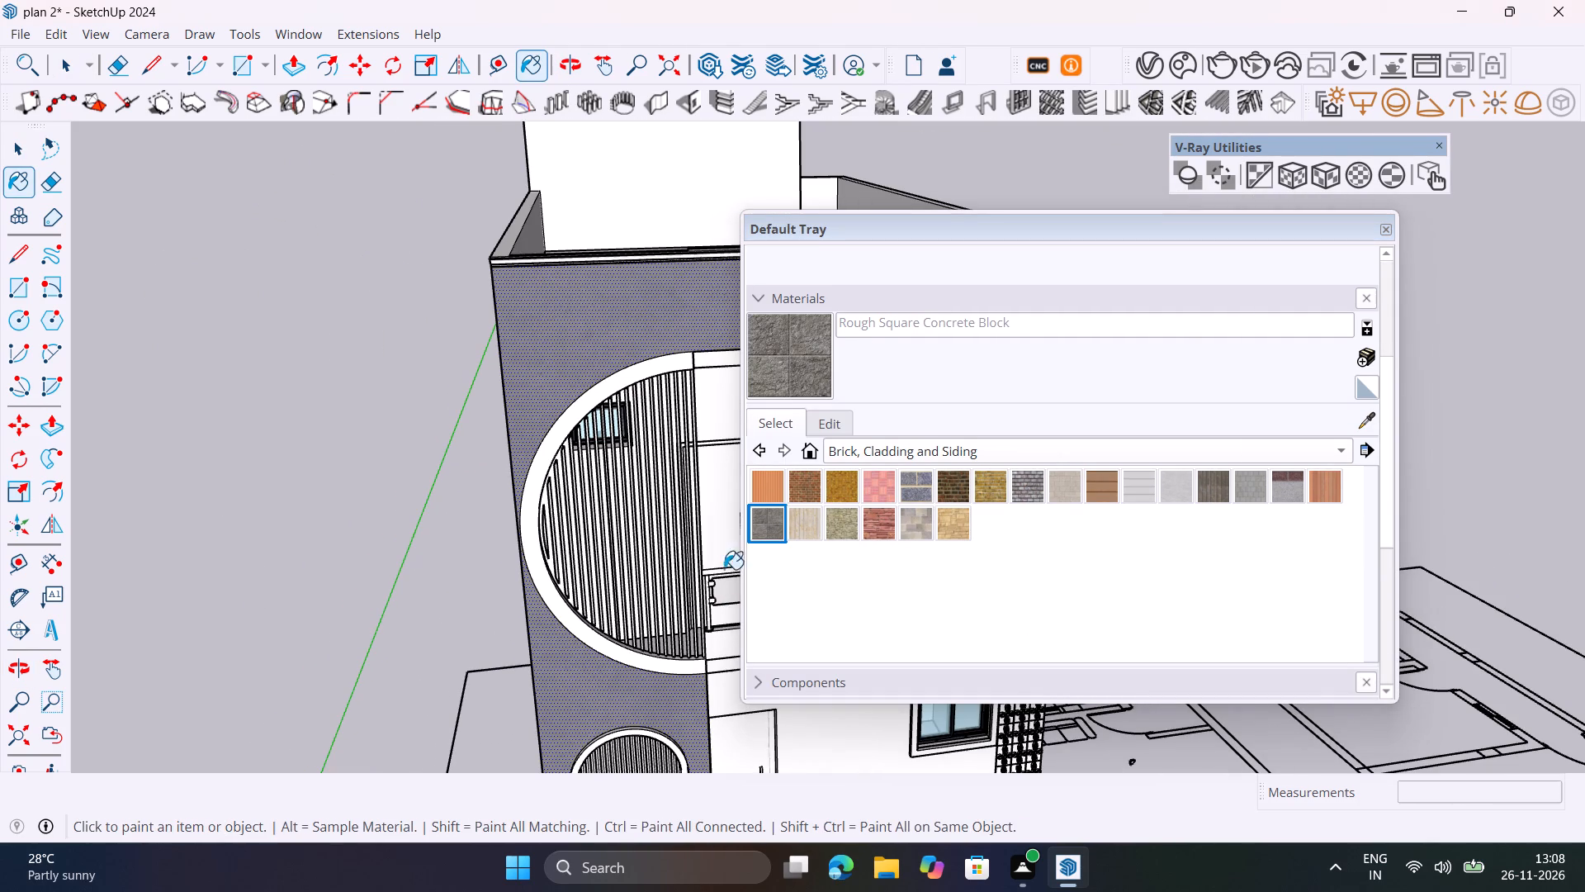
click(604, 705)
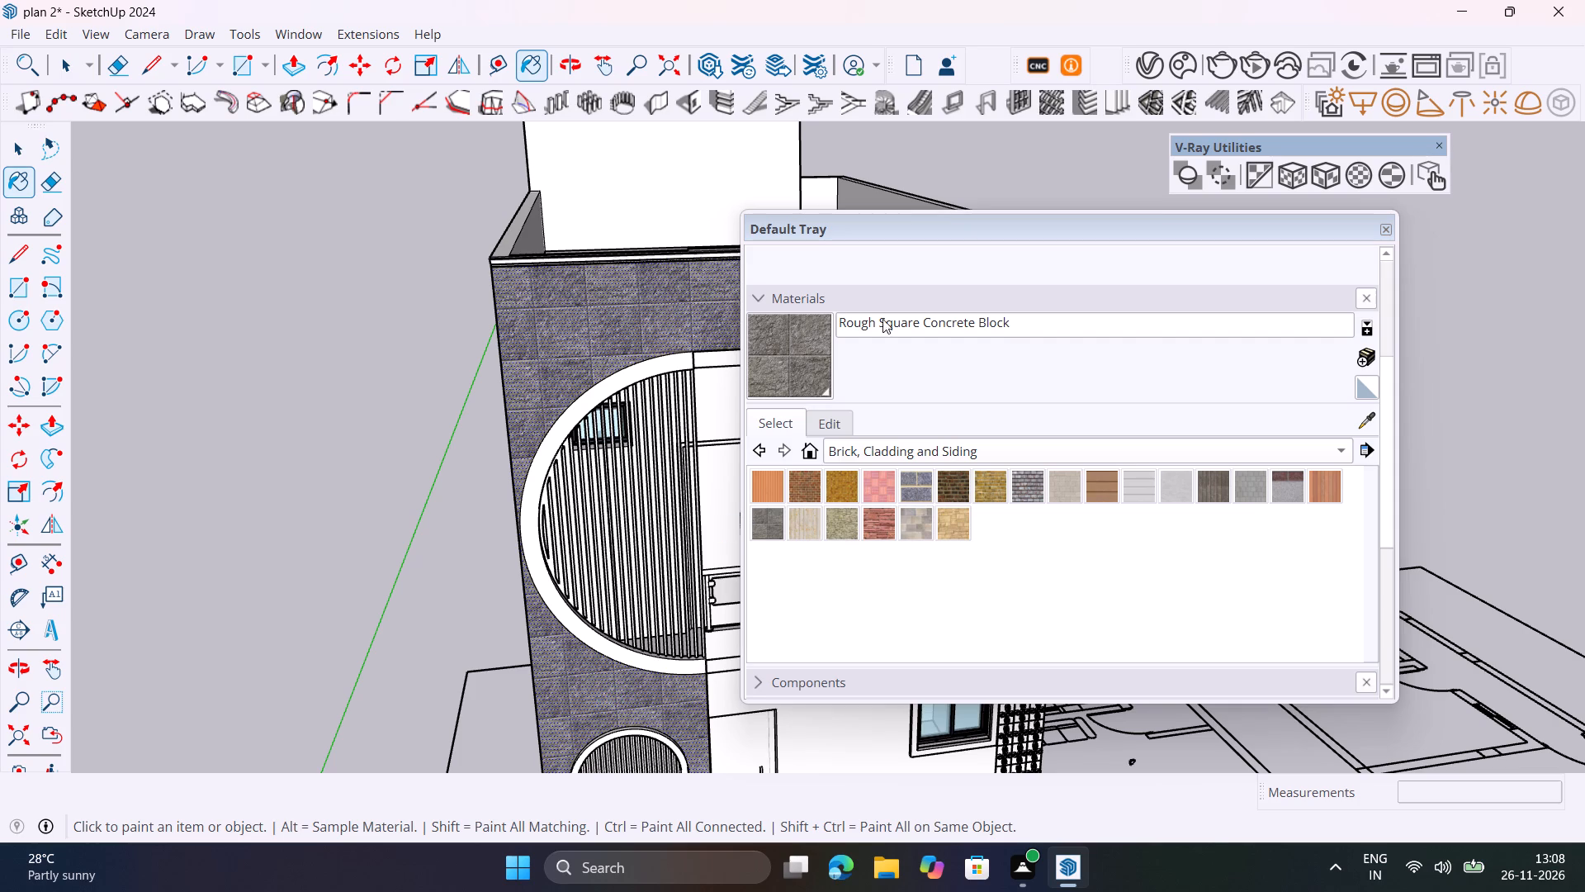
Try V-Ray tri-planar fit projection on the front wall's concrete block cladding, apply the world projection instead, and close the Default Tray.
click(1332, 172)
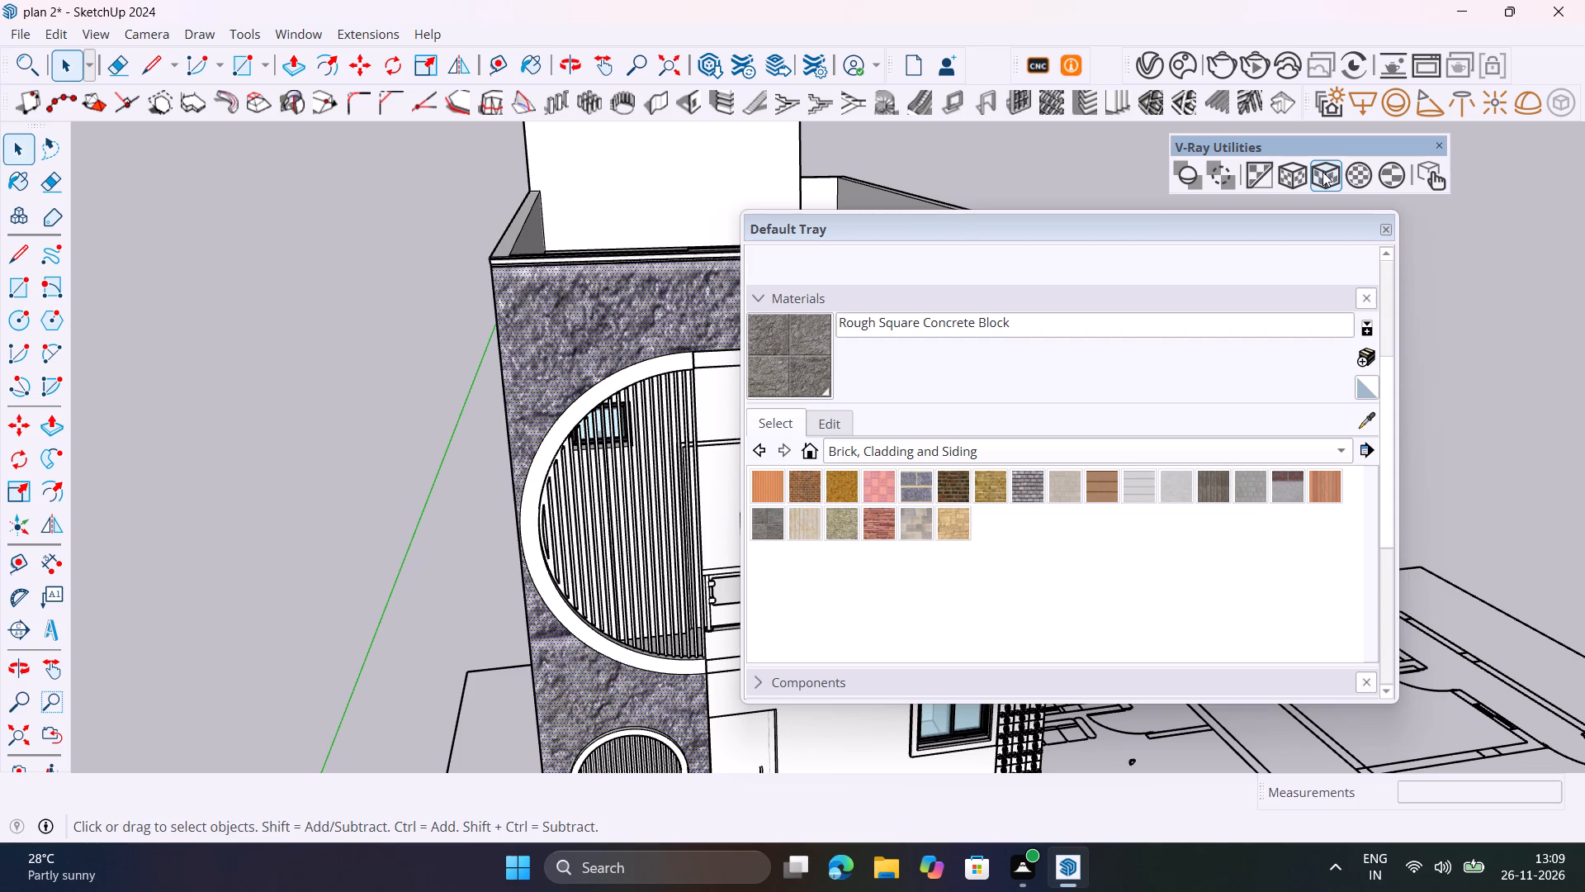
click(1289, 181)
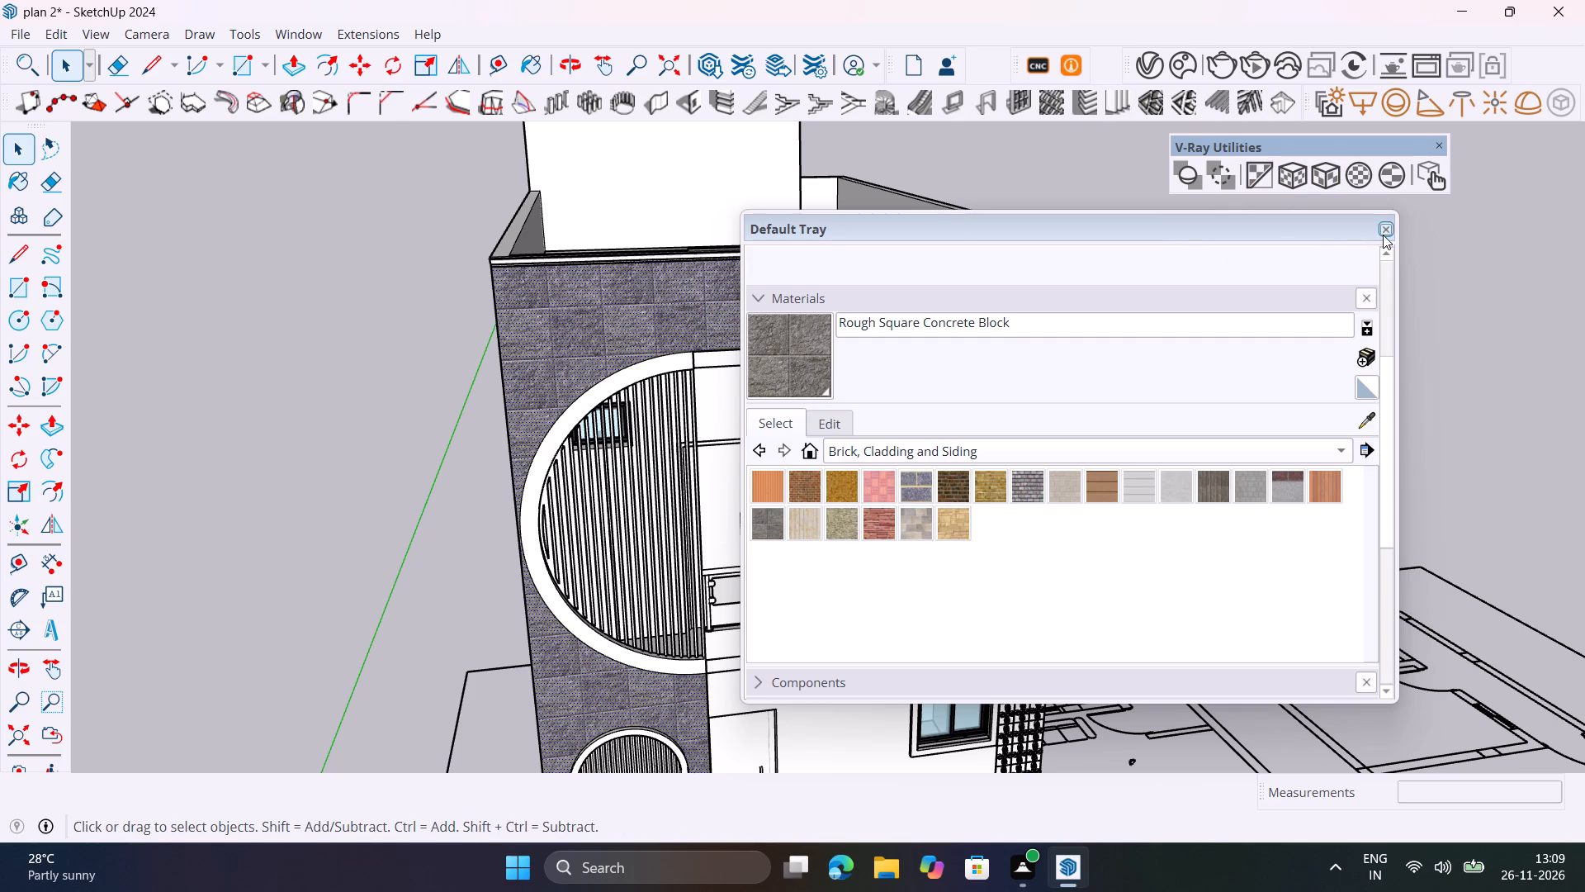
click(1383, 235)
key(space)
Render the whole front elevation in V-Ray and examine the concrete block cladding, balconies and perforated screens up close.
scroll(1262, 325, down, 3)
middle_drag(1249, 325, 1232, 322)
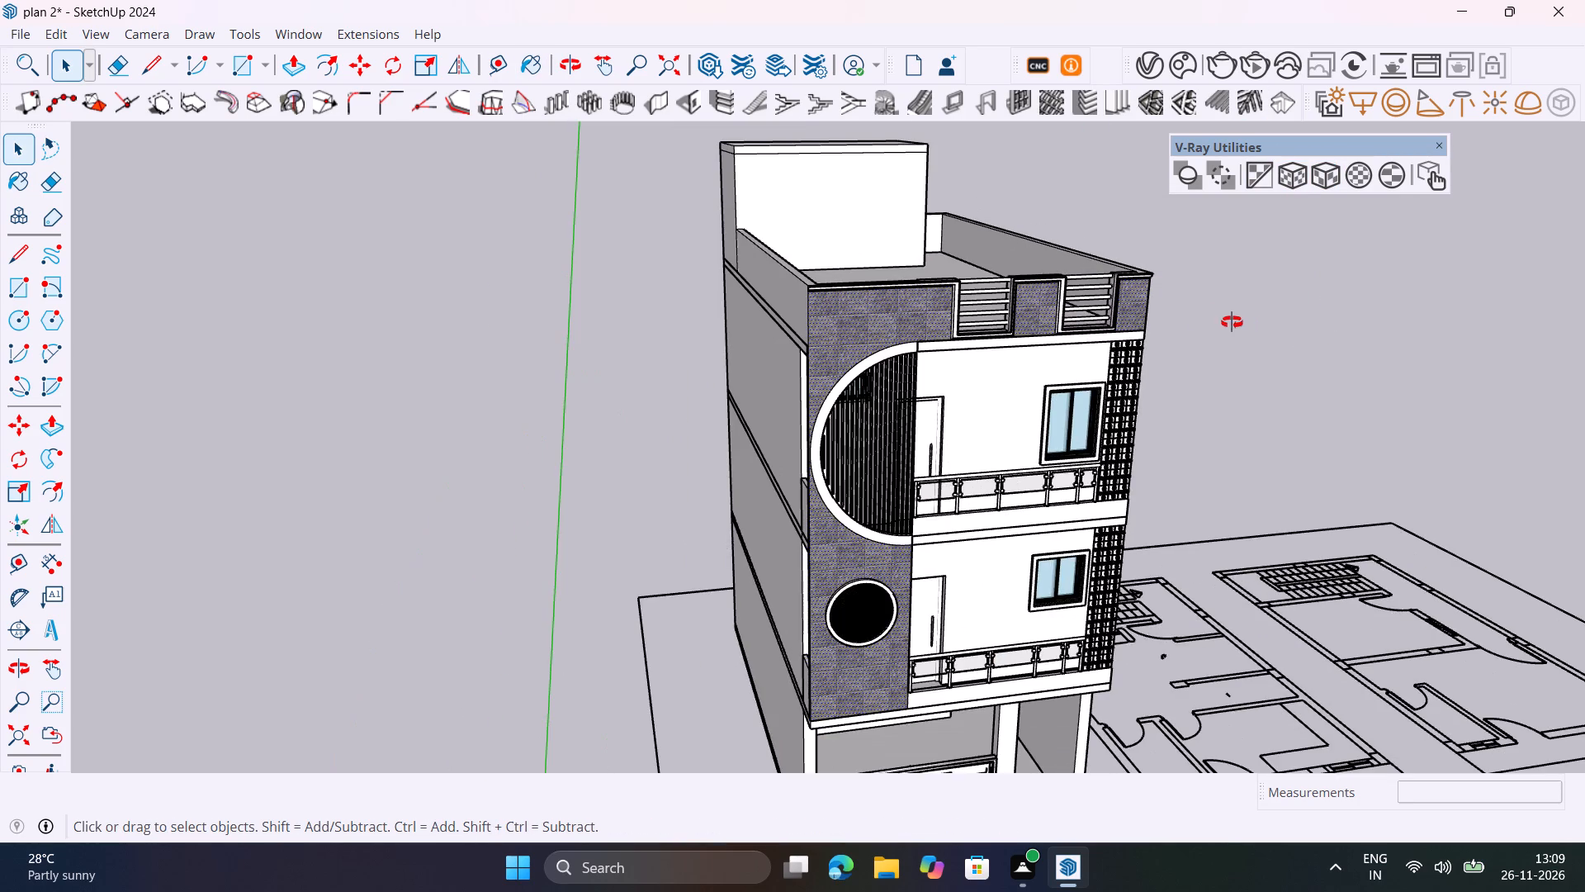
middle_drag(1232, 322, 951, 199)
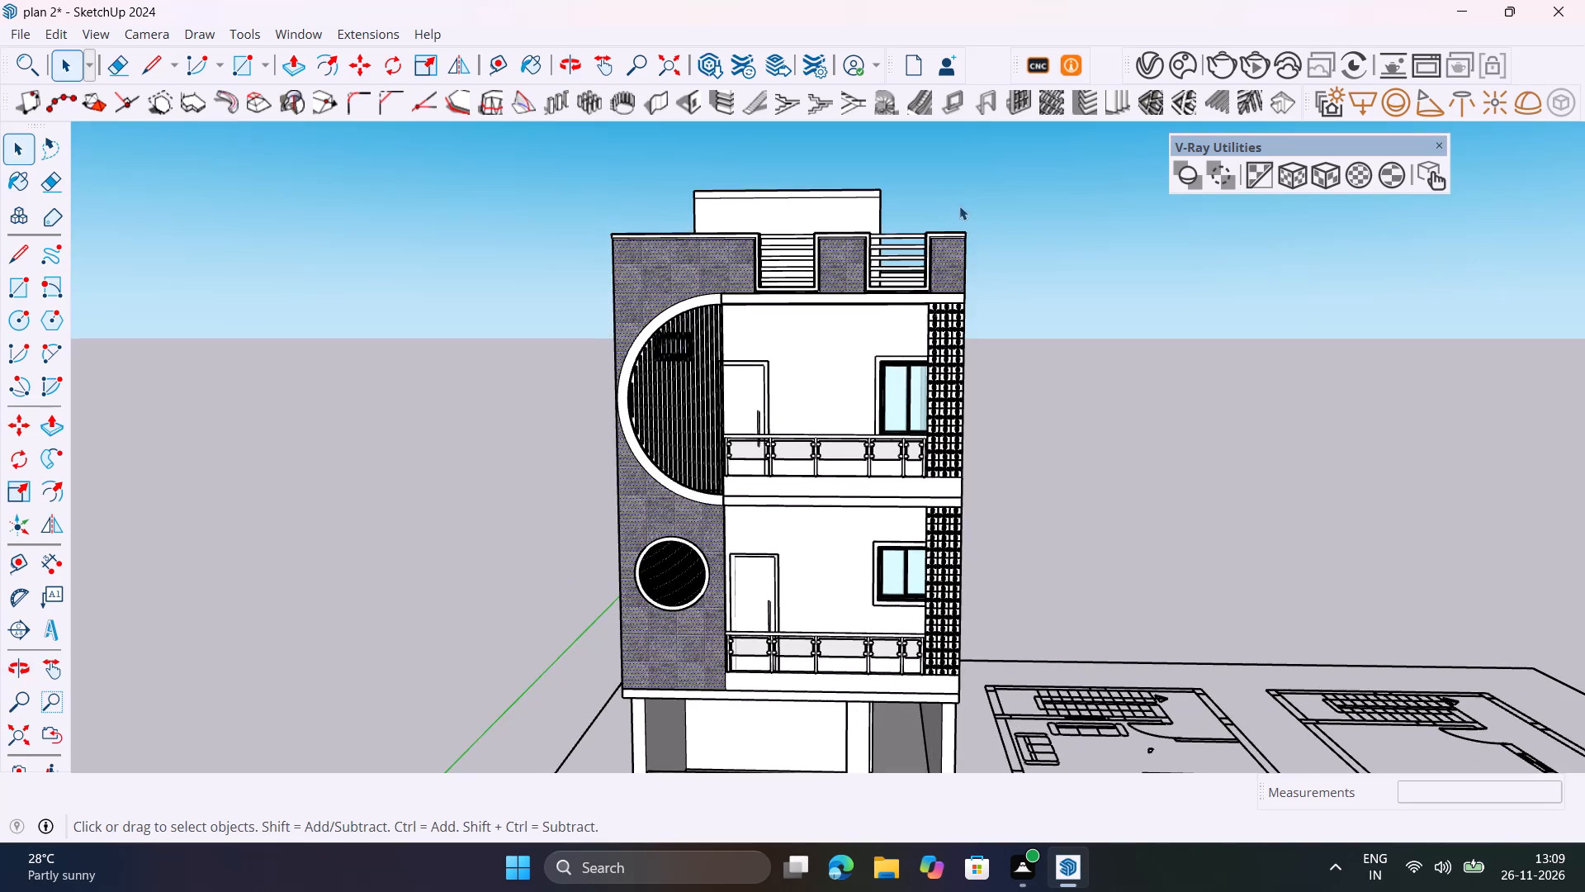
scroll(959, 208, down, 1)
shift+middle_drag(1057, 330, 996, 311)
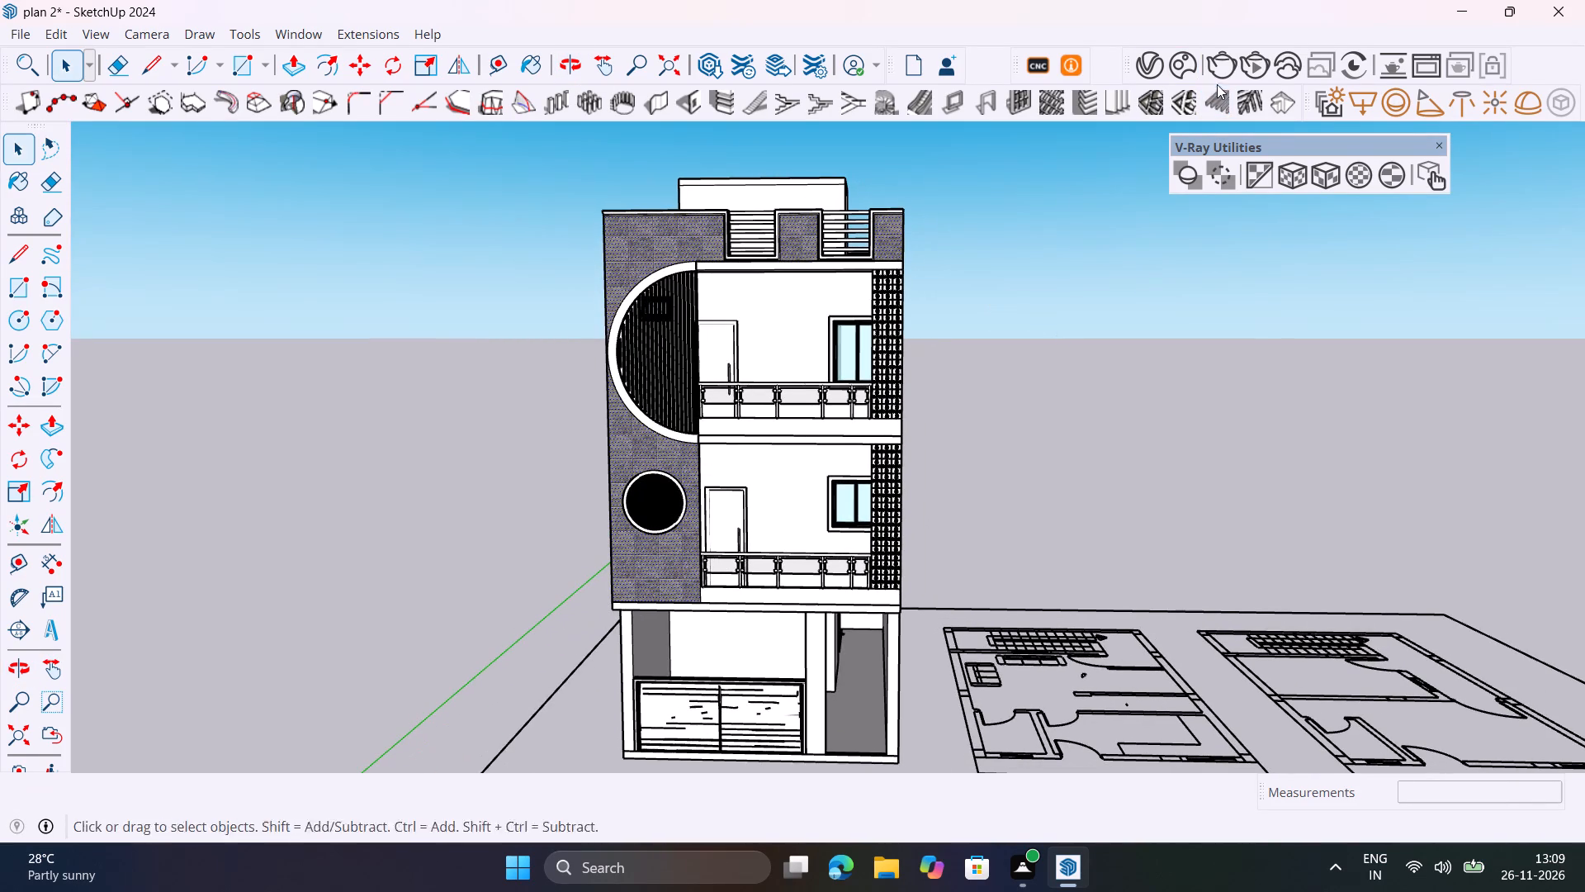
click(1217, 73)
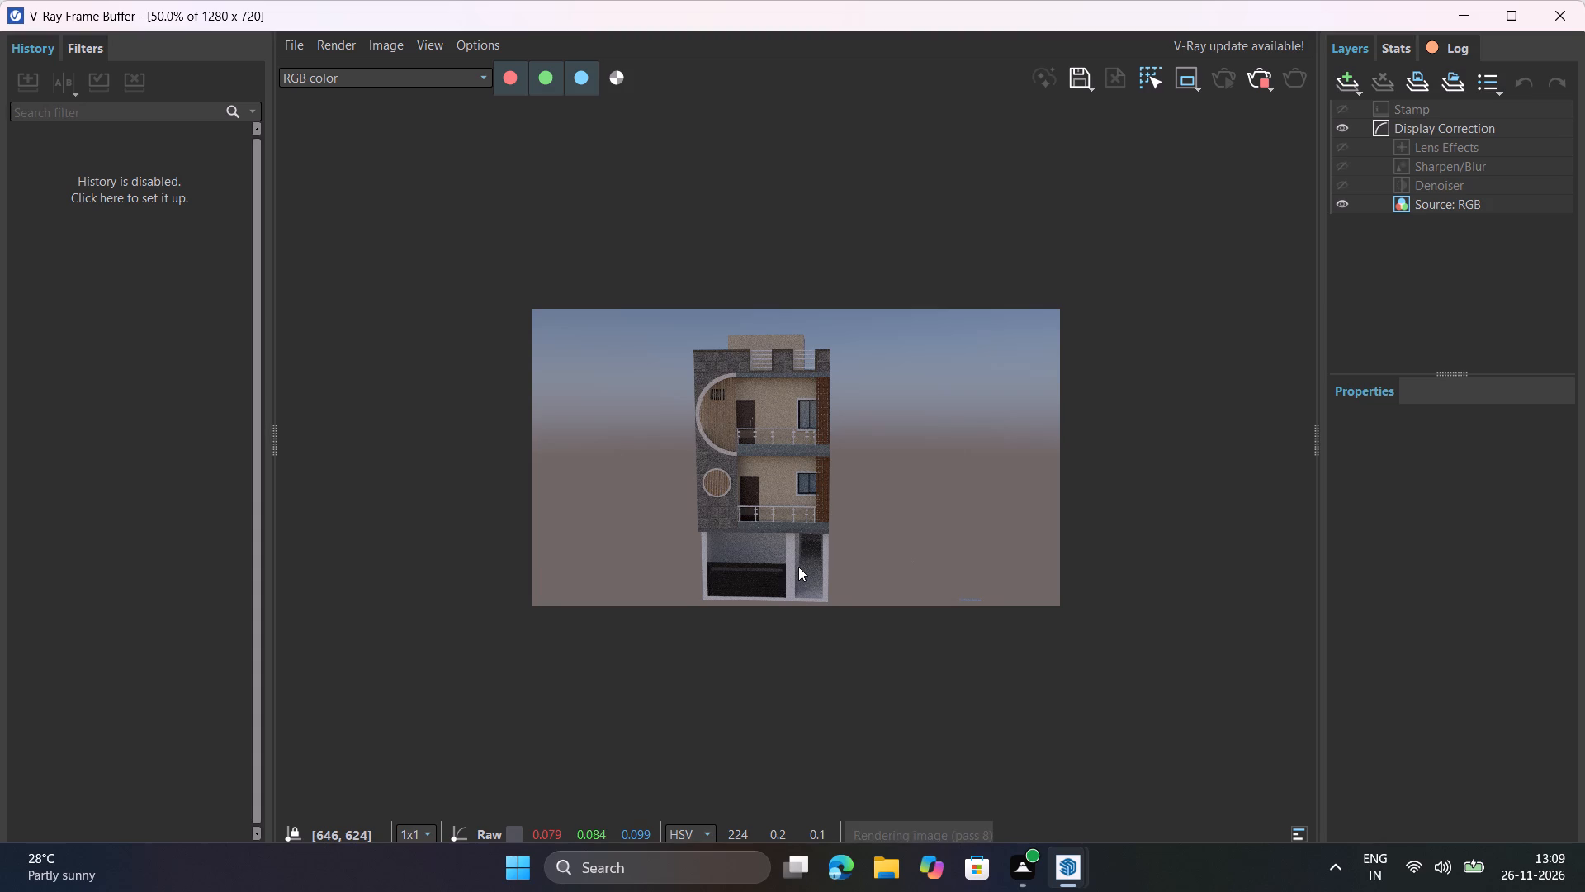
scroll(798, 567, up, 1)
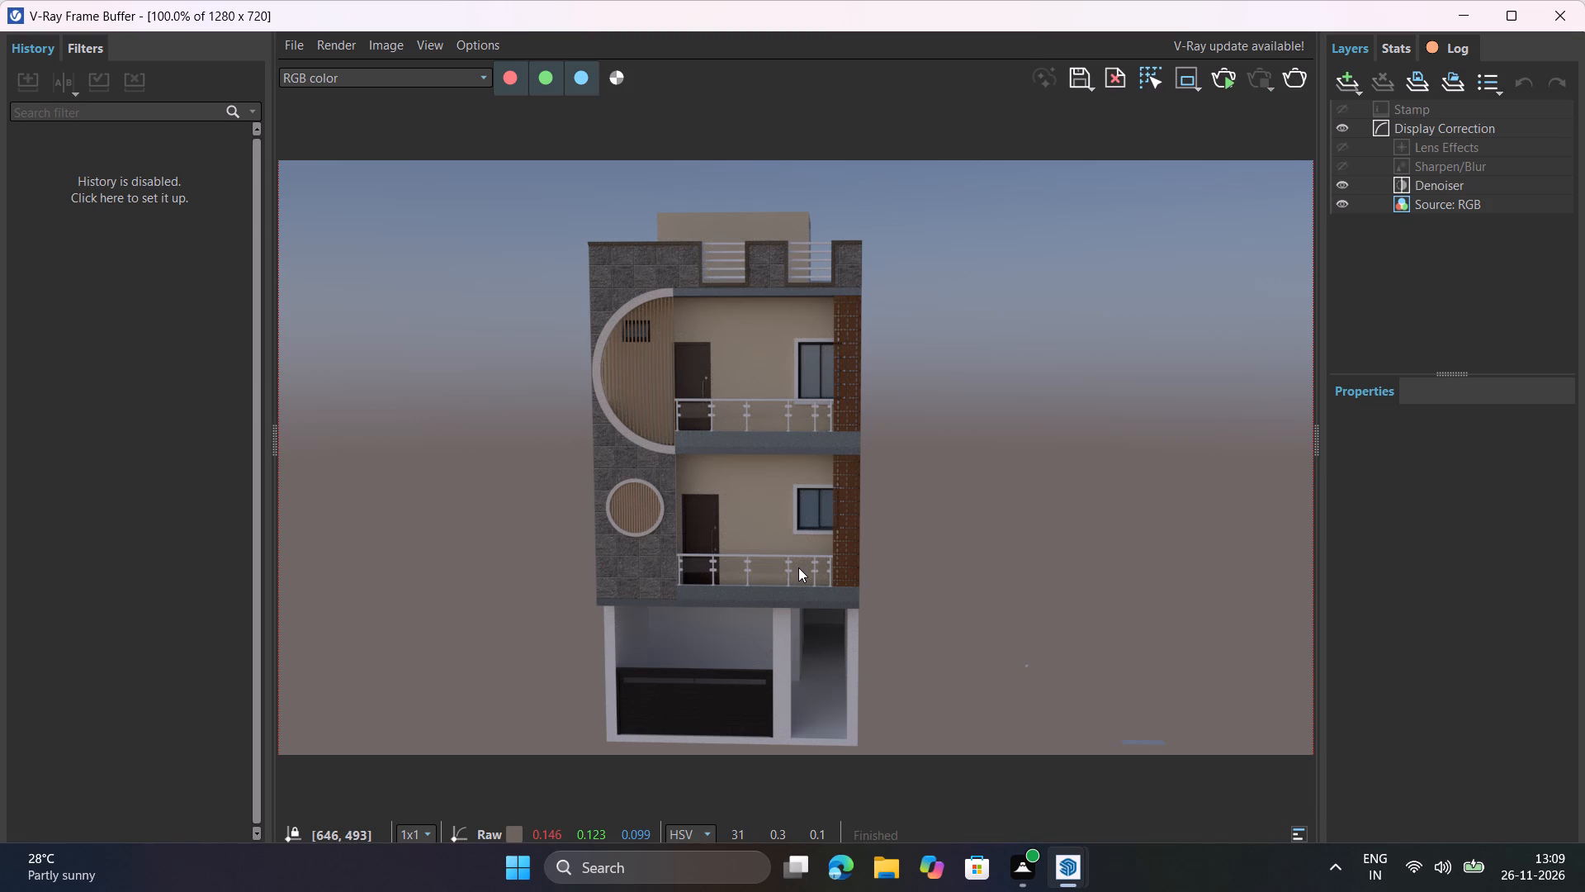
scroll(798, 567, up, 1)
scroll(798, 567, down, 1)
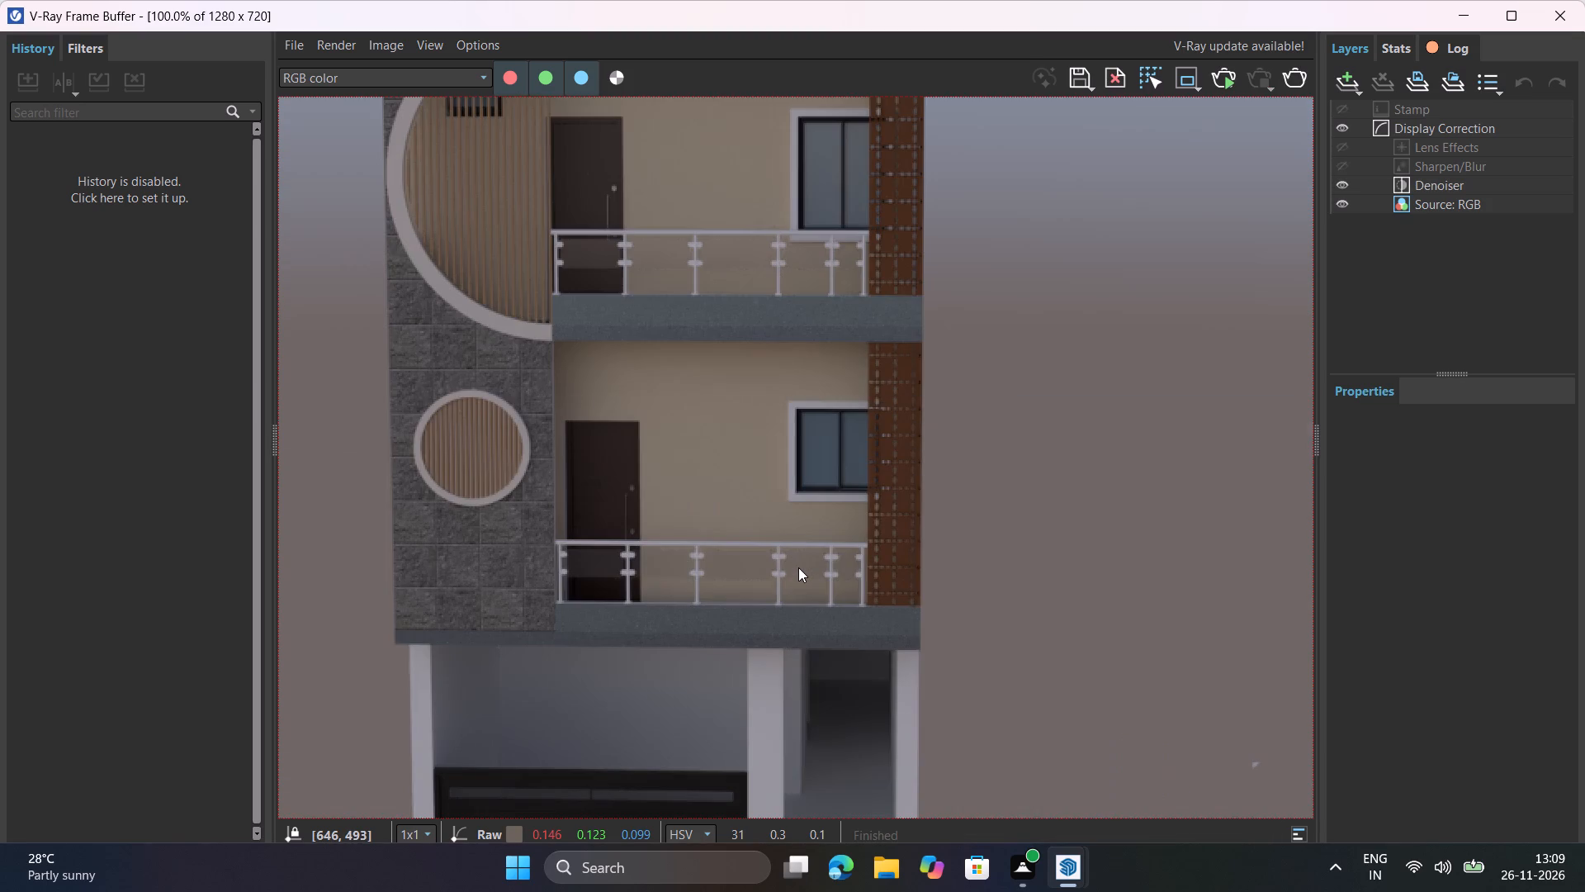
scroll(798, 567, up, 1)
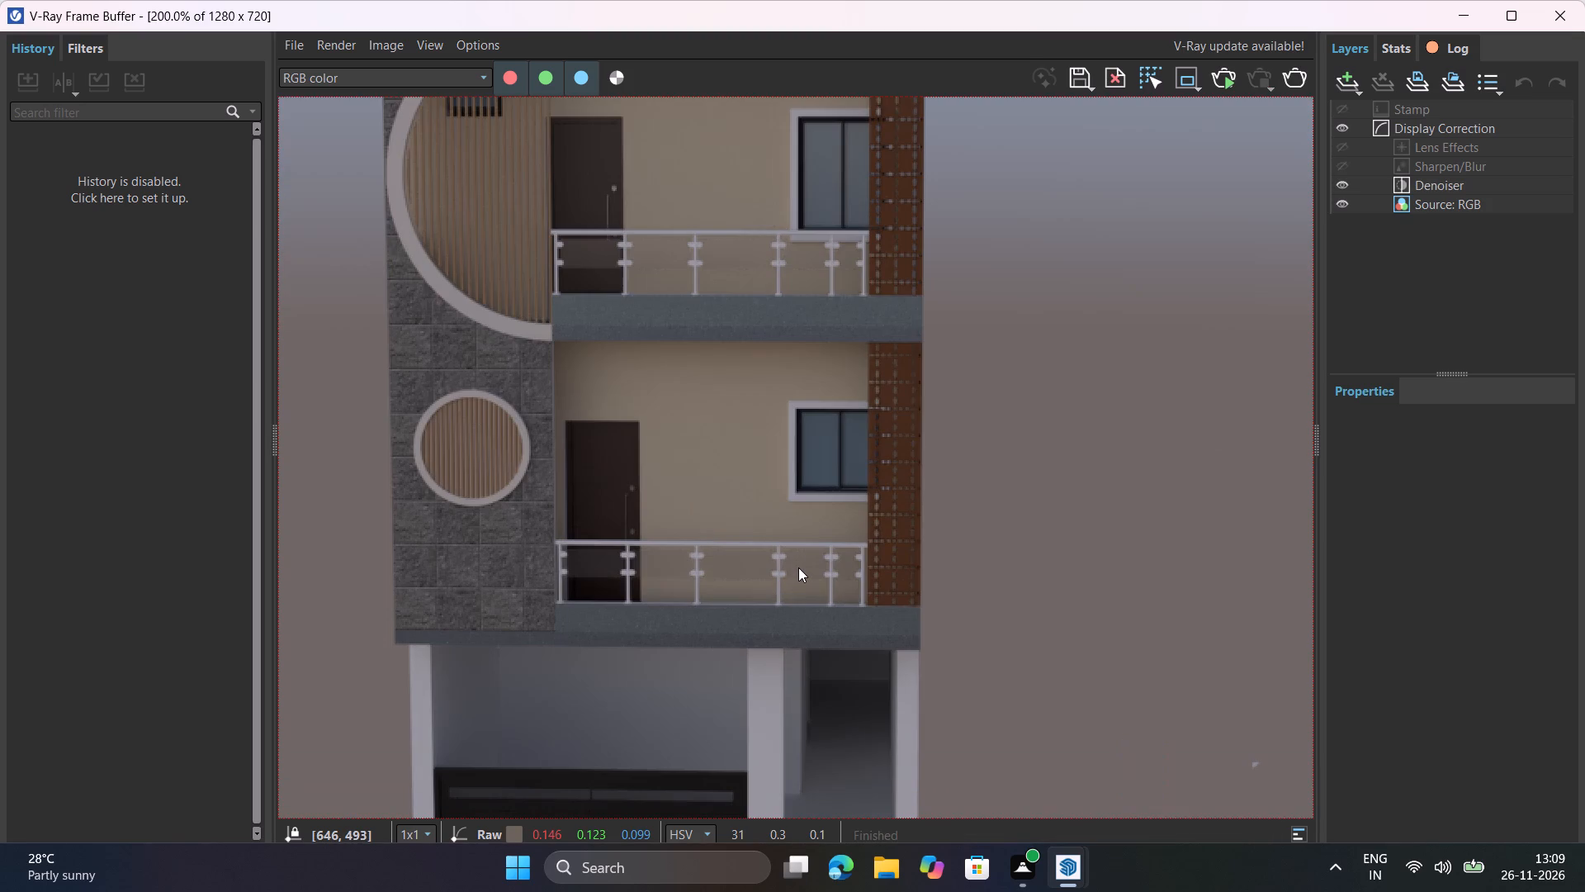
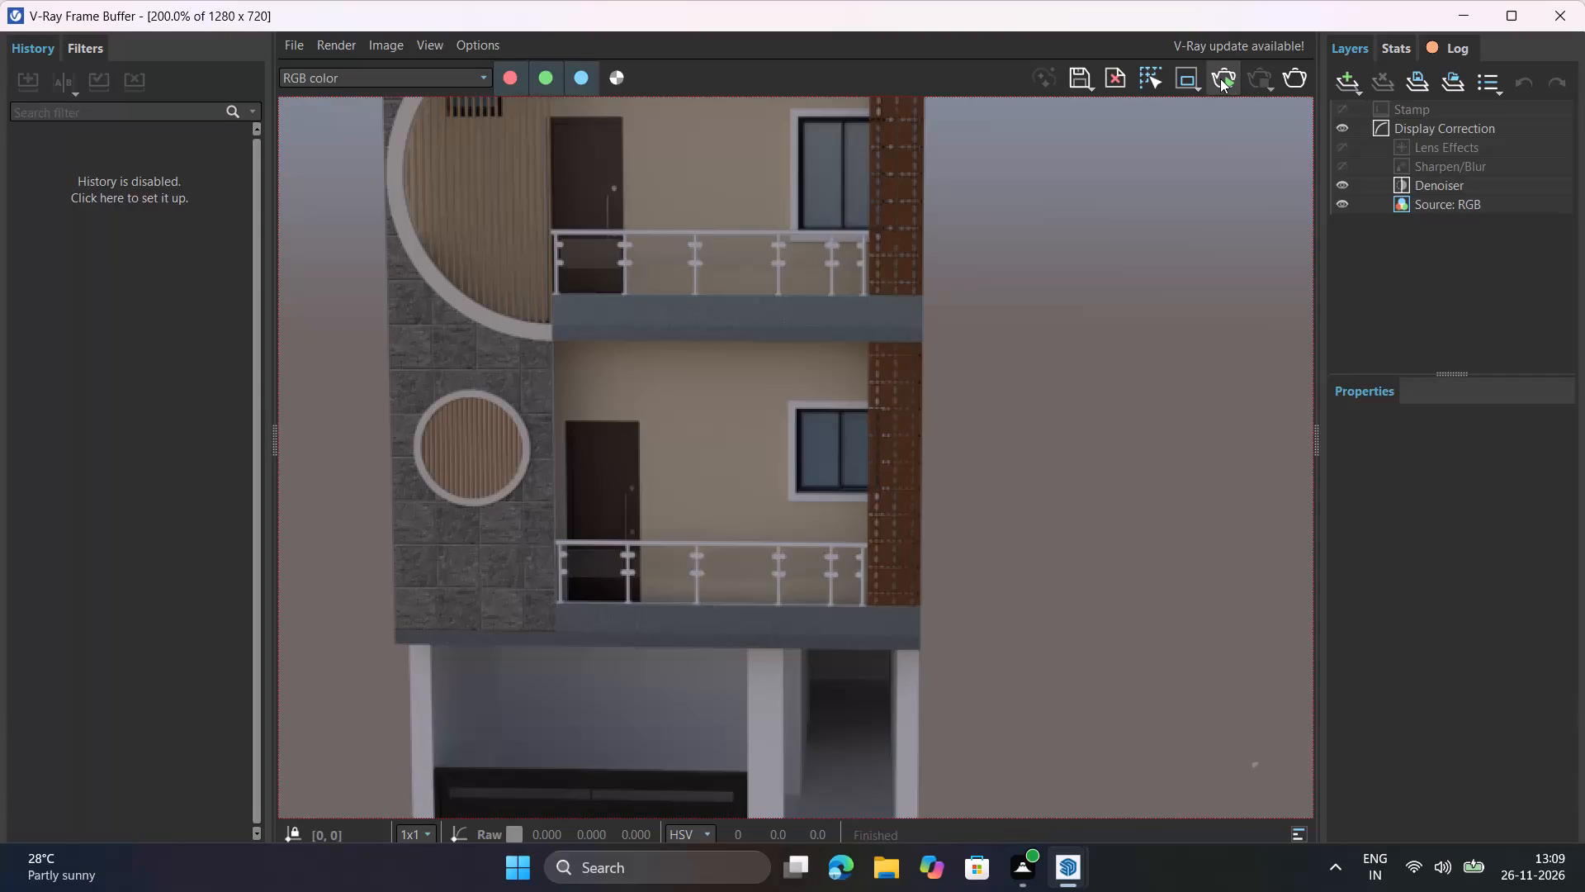
Render the house front again in V-Ray, examine the whole elevation and close the render window.
click(1220, 78)
click(1545, 24)
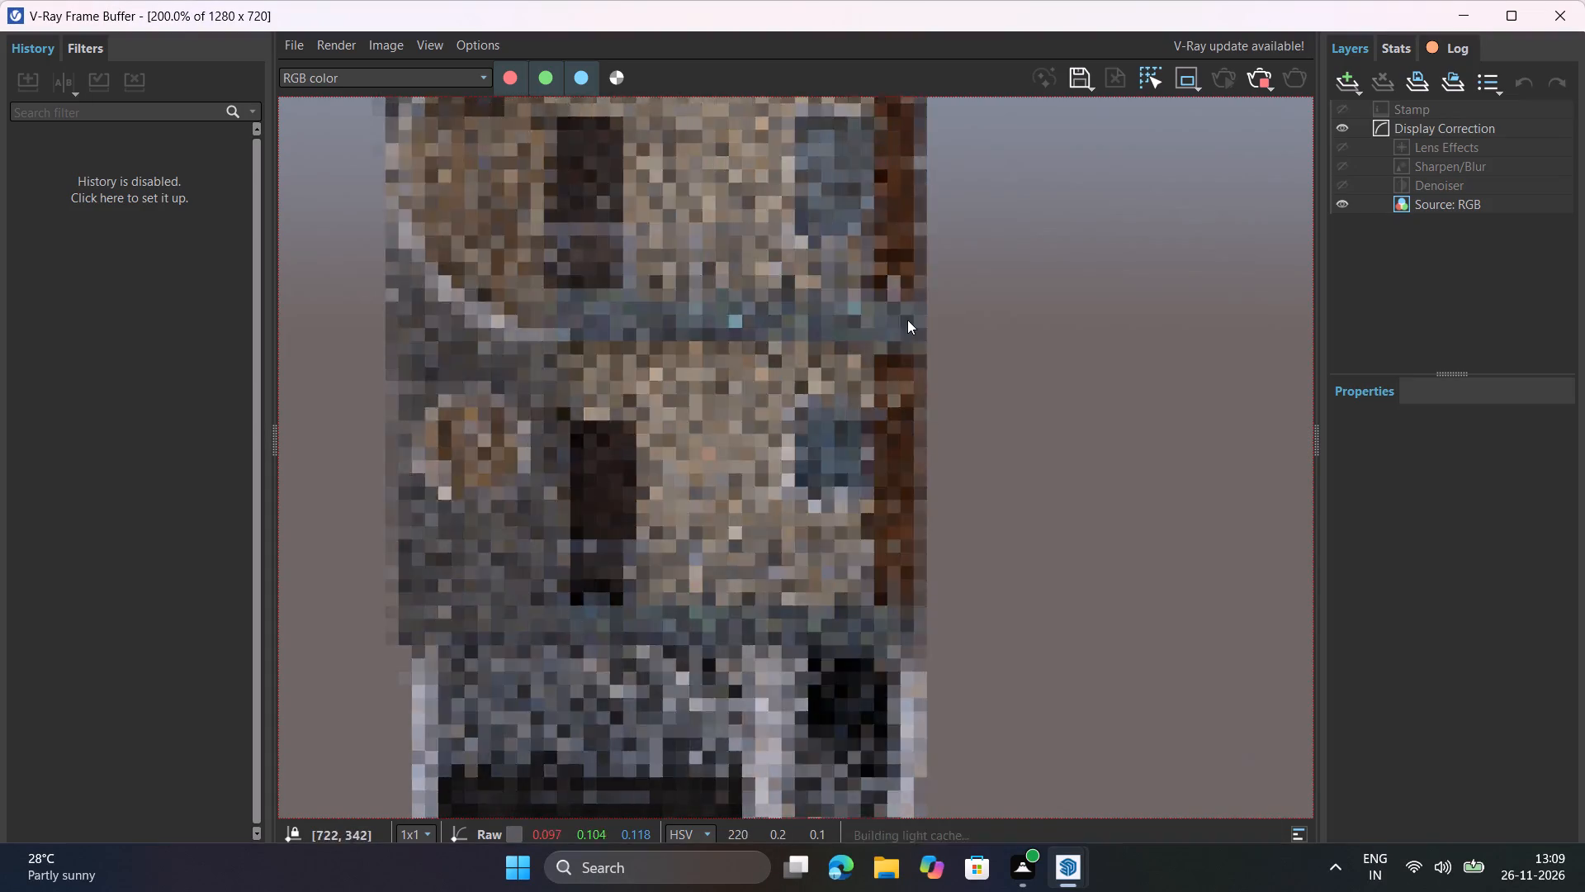
scroll(829, 398, down, 1)
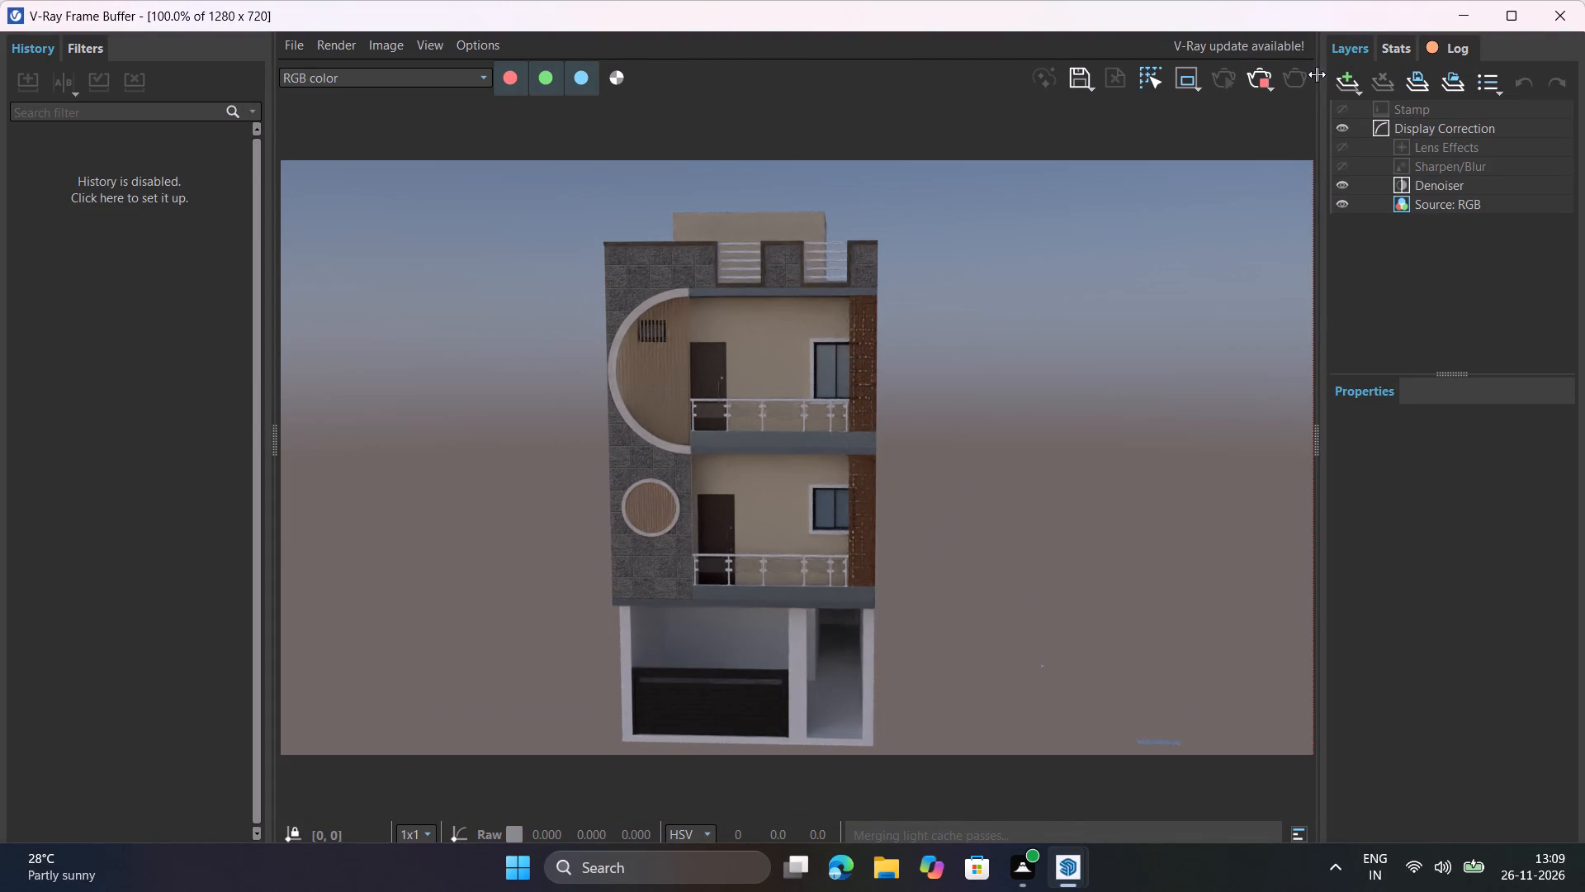
click(1561, 21)
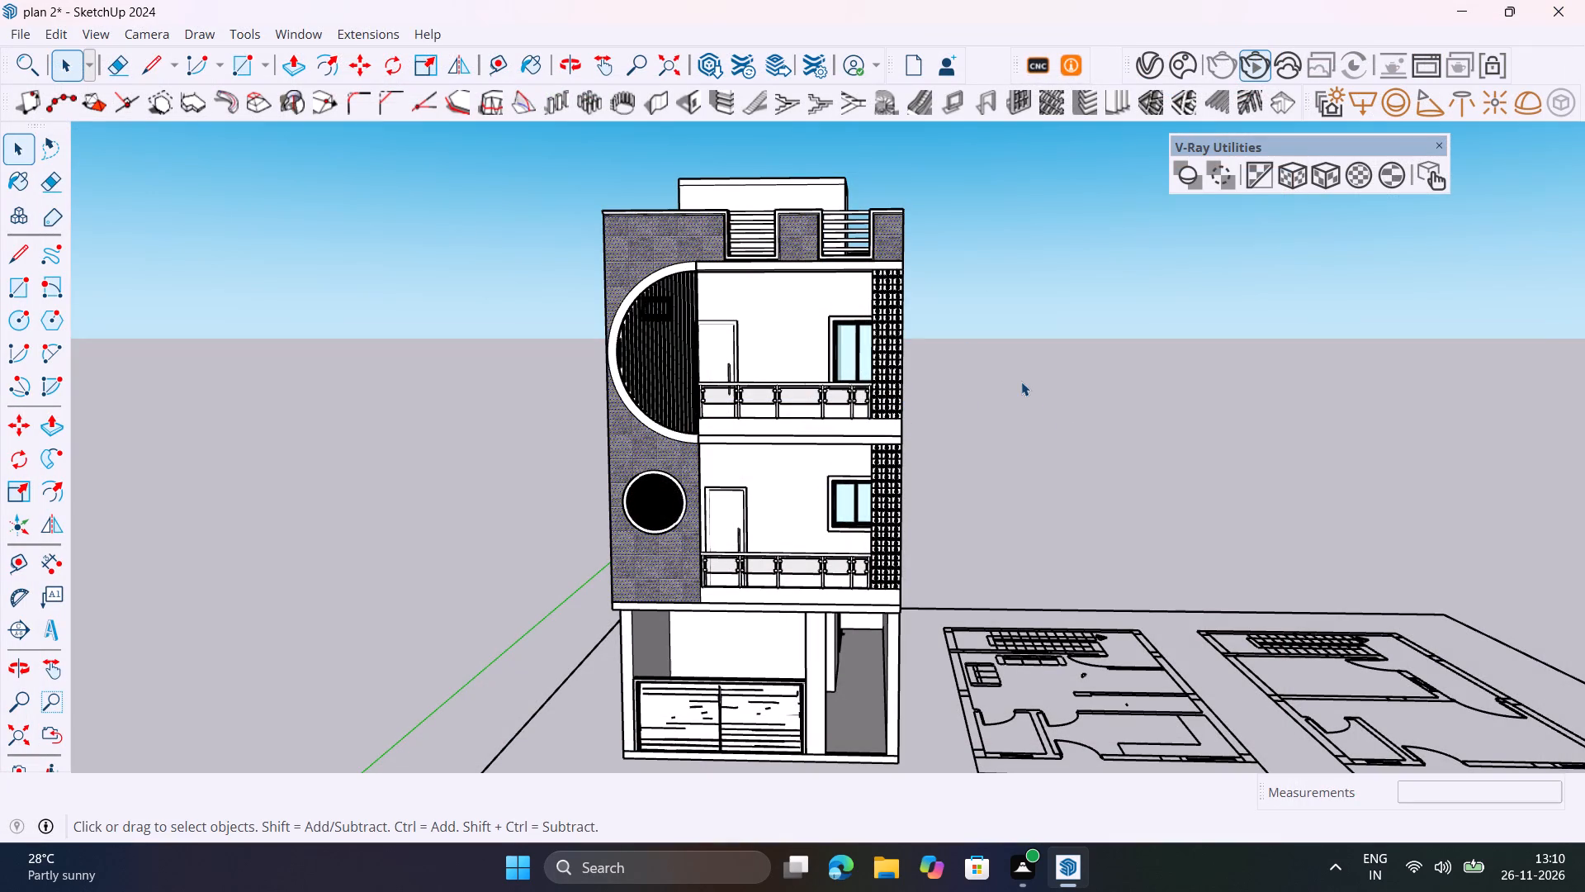
Examine the perforated screen corner, the balcony slab edges and the adjoining side wall of the house.
shift+middle_drag(763, 519, 793, 453)
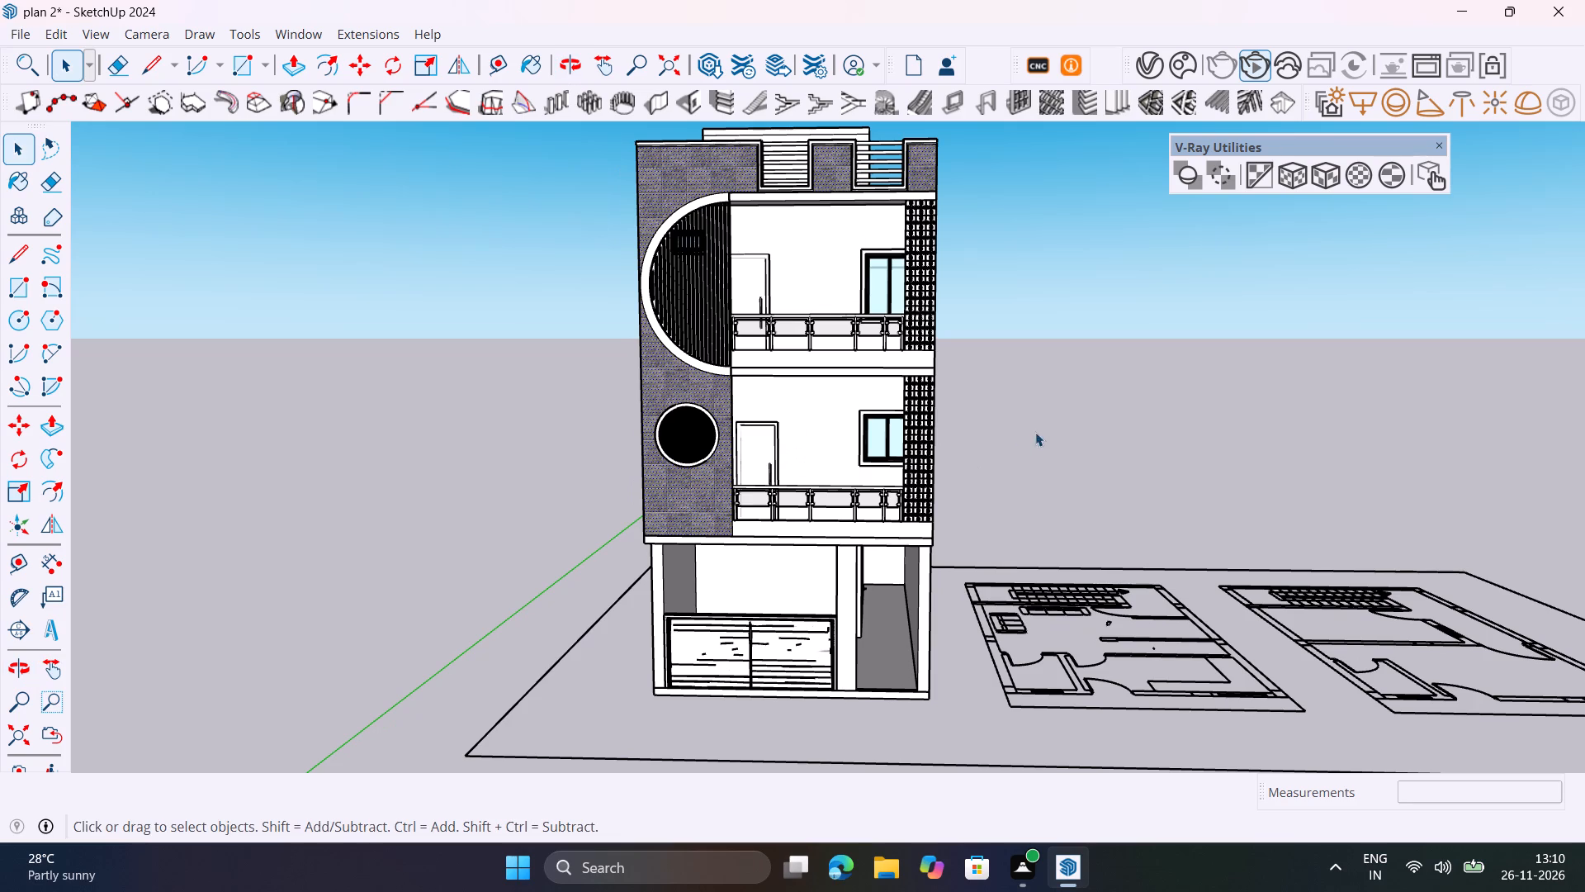
click(1036, 430)
middle_drag(994, 486, 764, 581)
scroll(832, 389, up, 2)
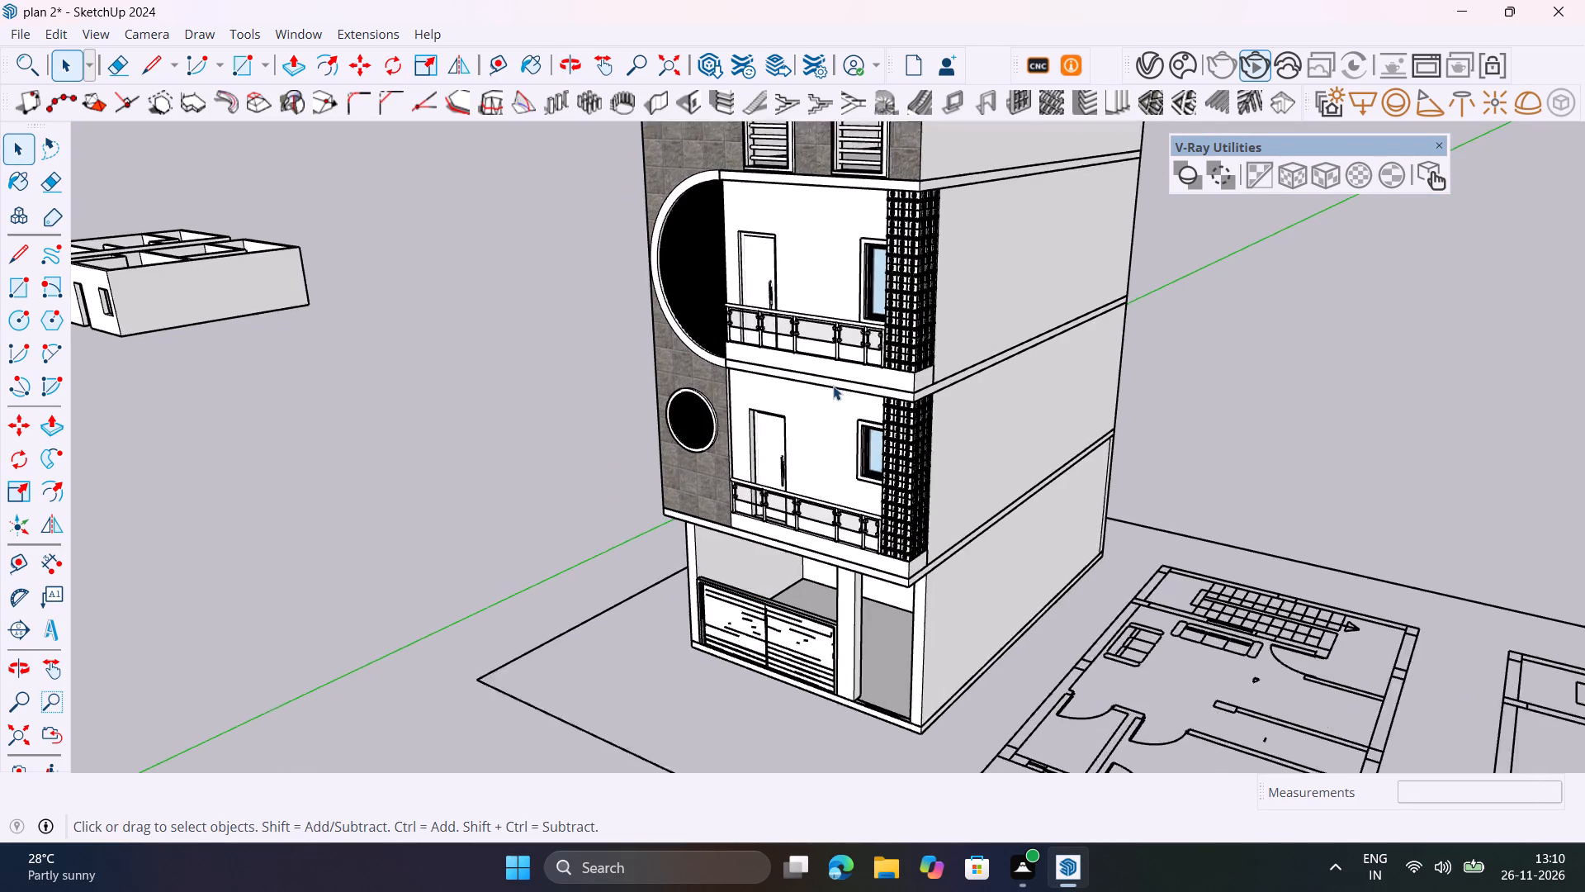
scroll(833, 386, up, 6)
scroll(907, 366, up, 4)
shift+middle_drag(907, 366, 899, 457)
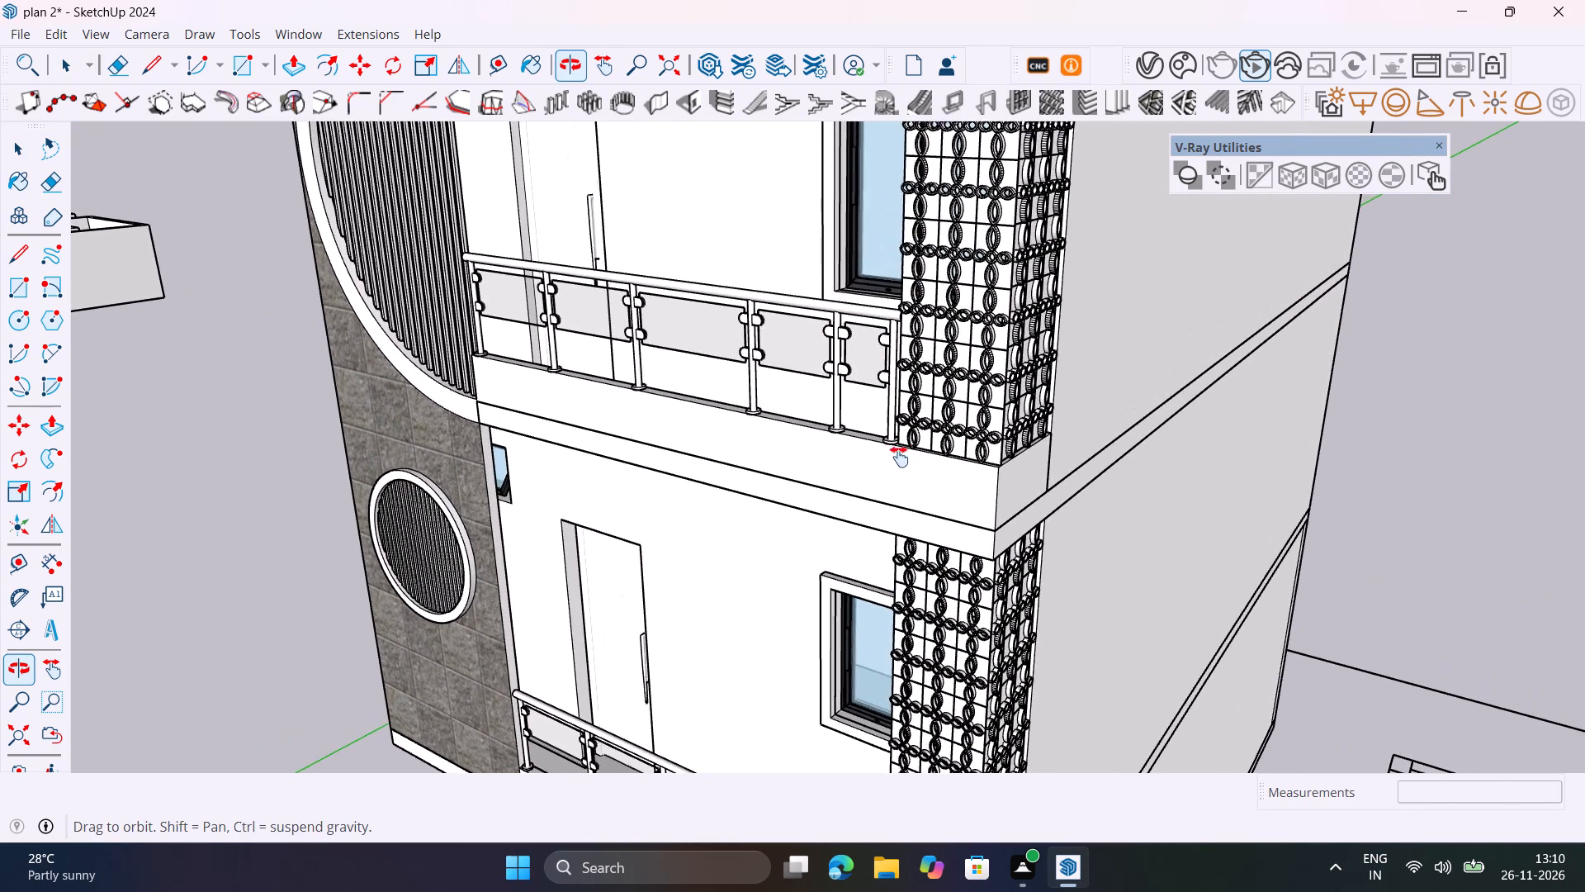
shift+middle_drag(899, 457, 686, 454)
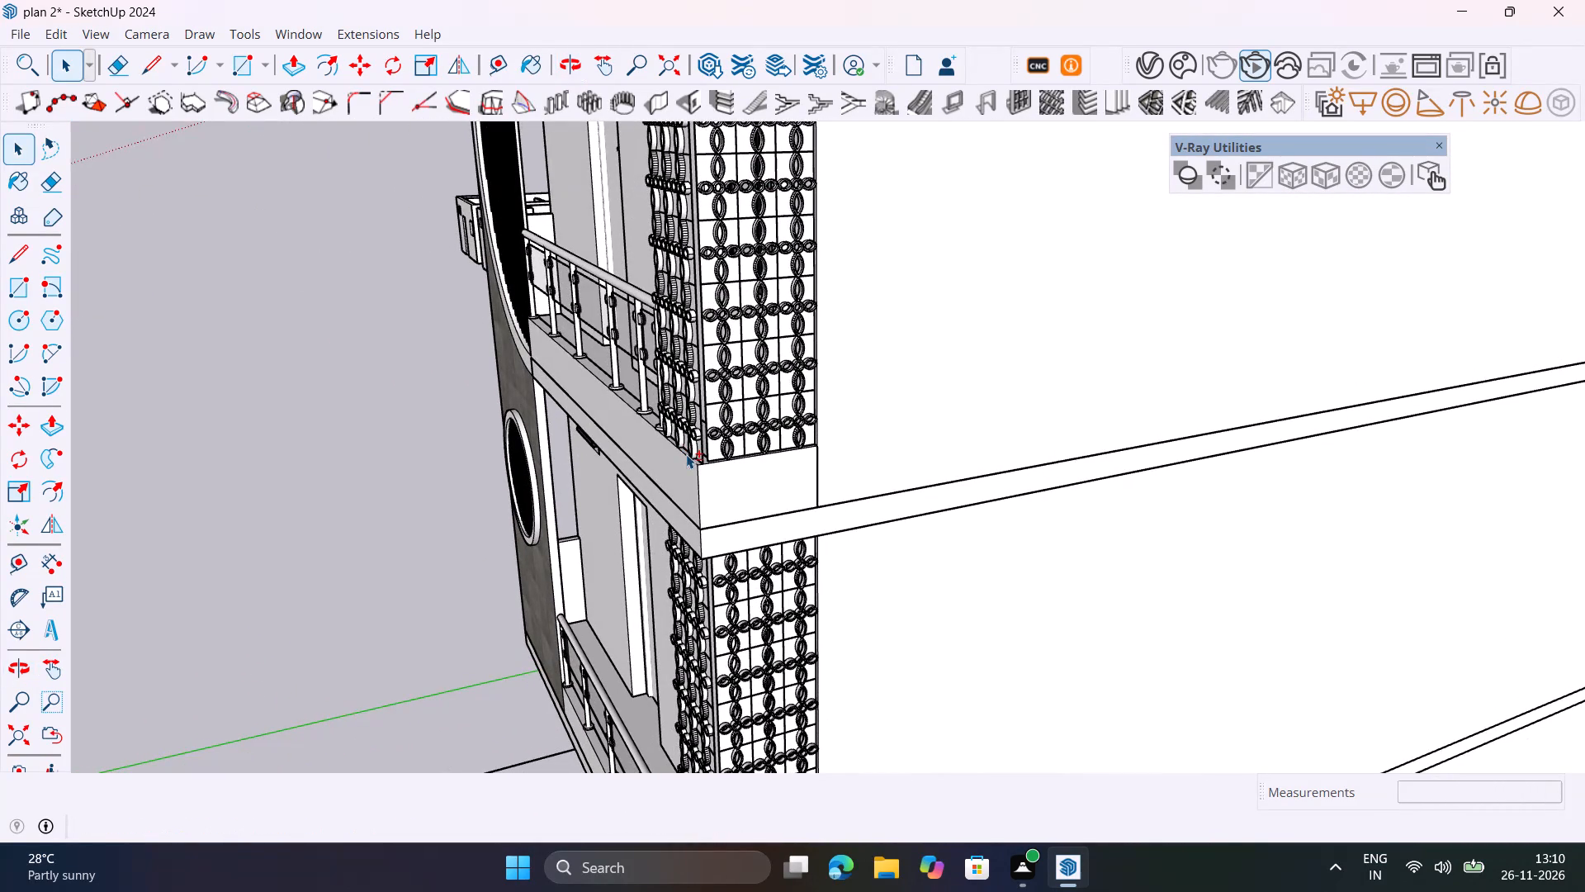
Clear the wood search in Chaos Cosmos, browse the downloaded assets, and bring up the scene's coating materials in the V-Ray Asset Editor.
click(1188, 70)
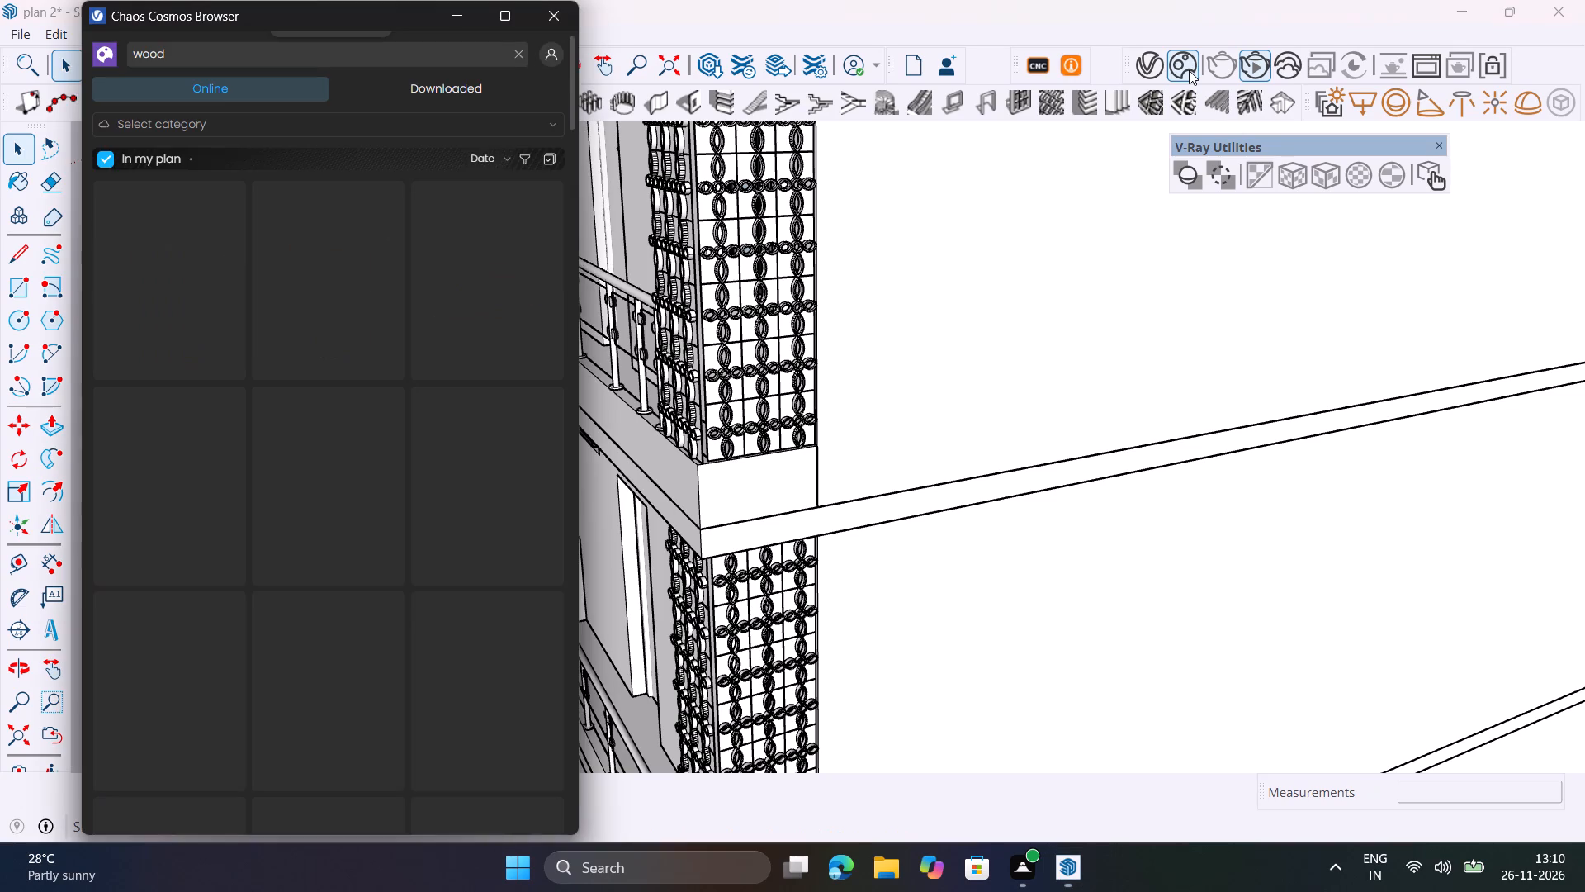
click(1262, 52)
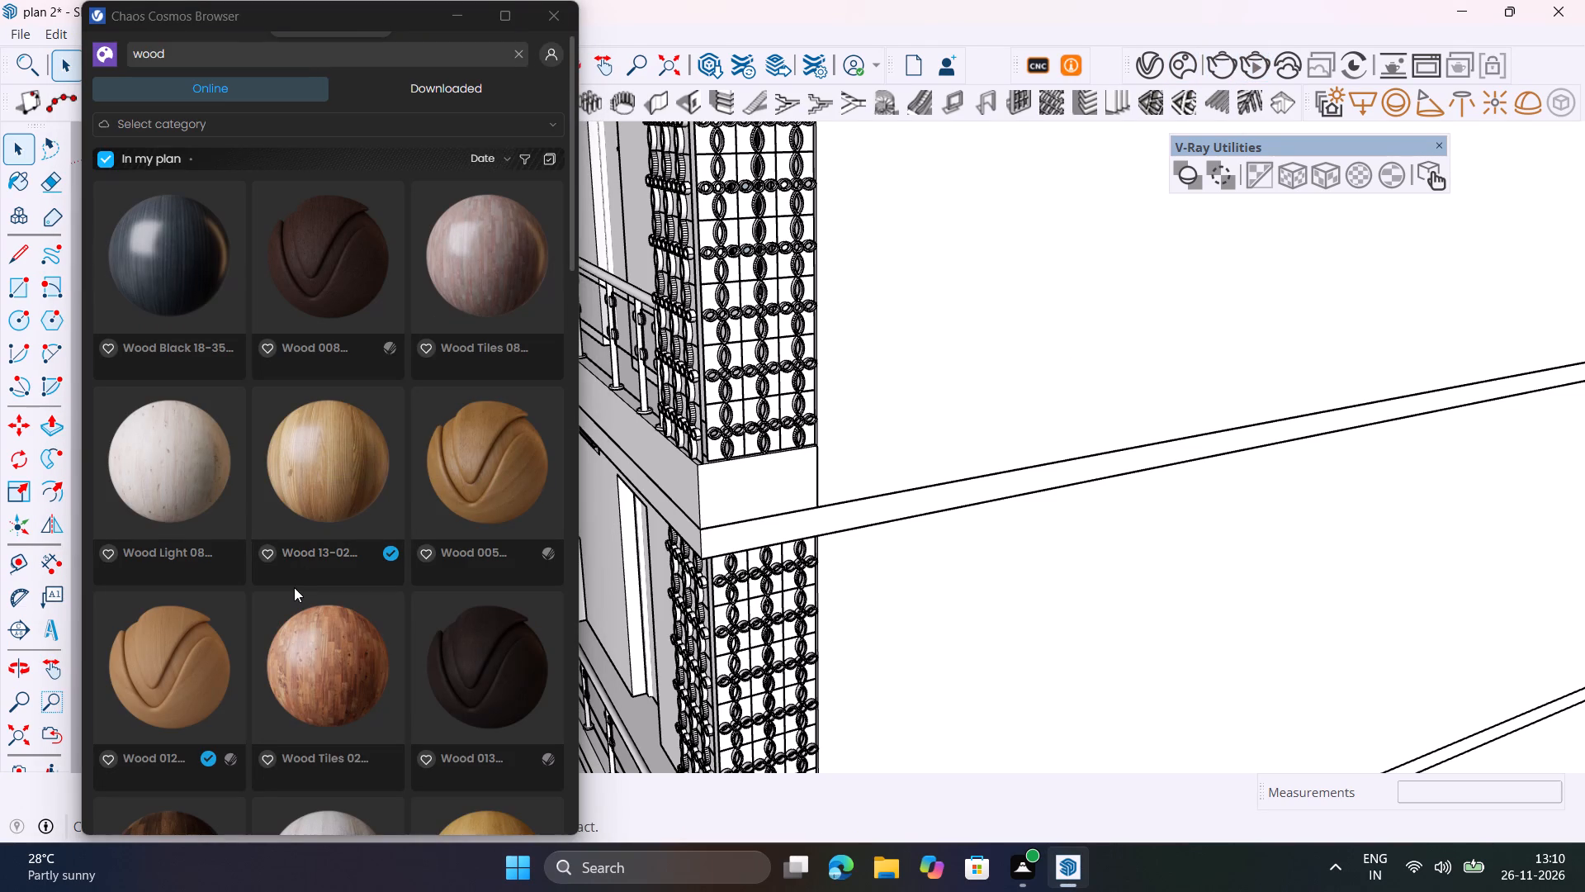
click(513, 53)
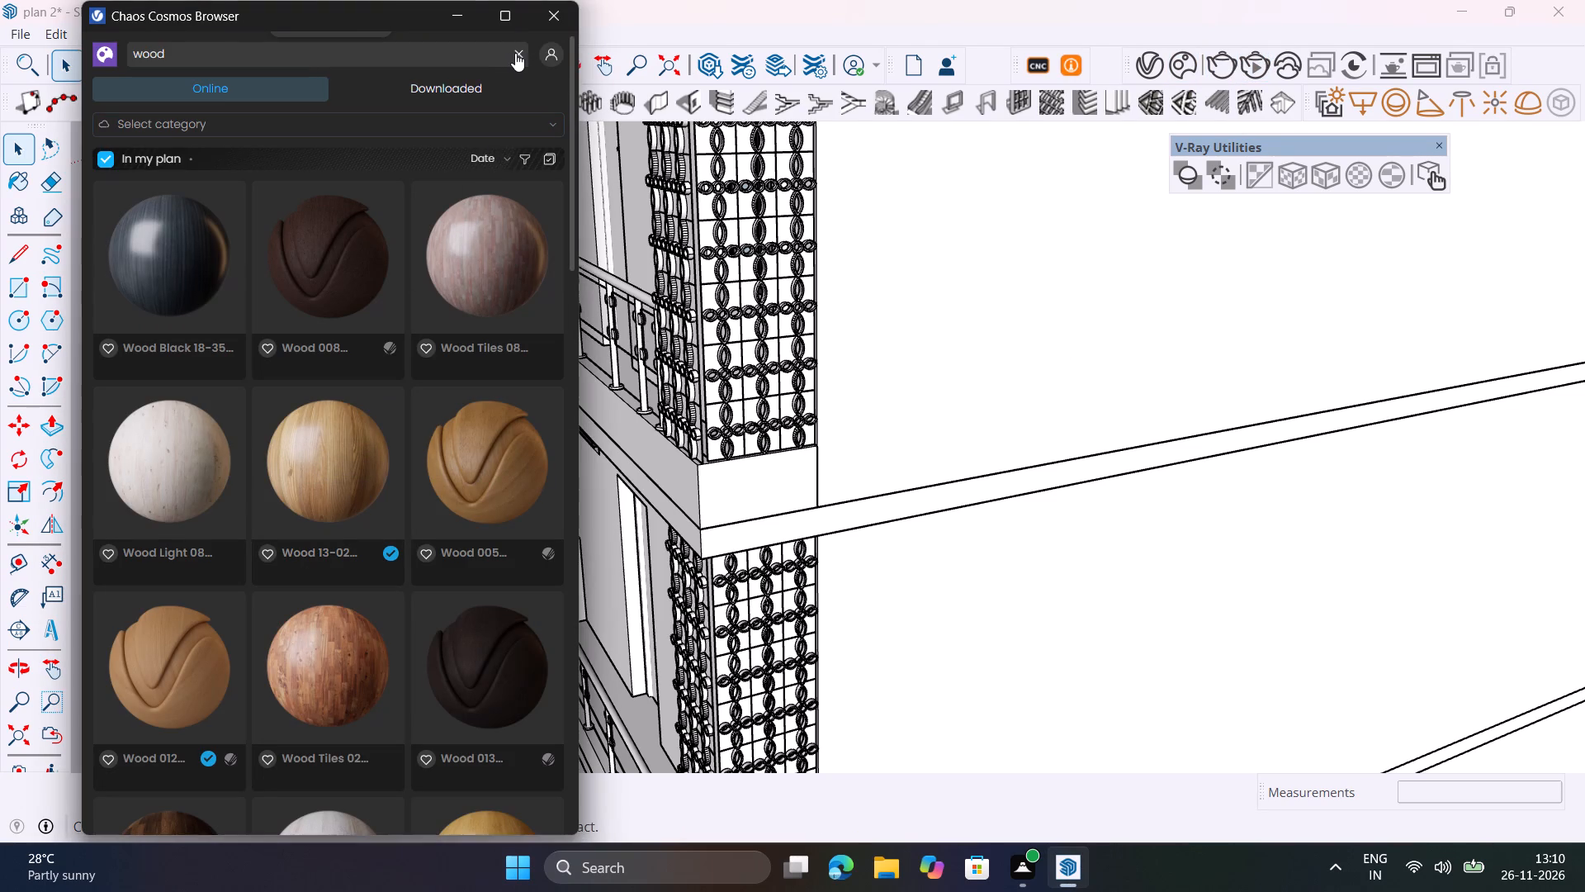
click(512, 86)
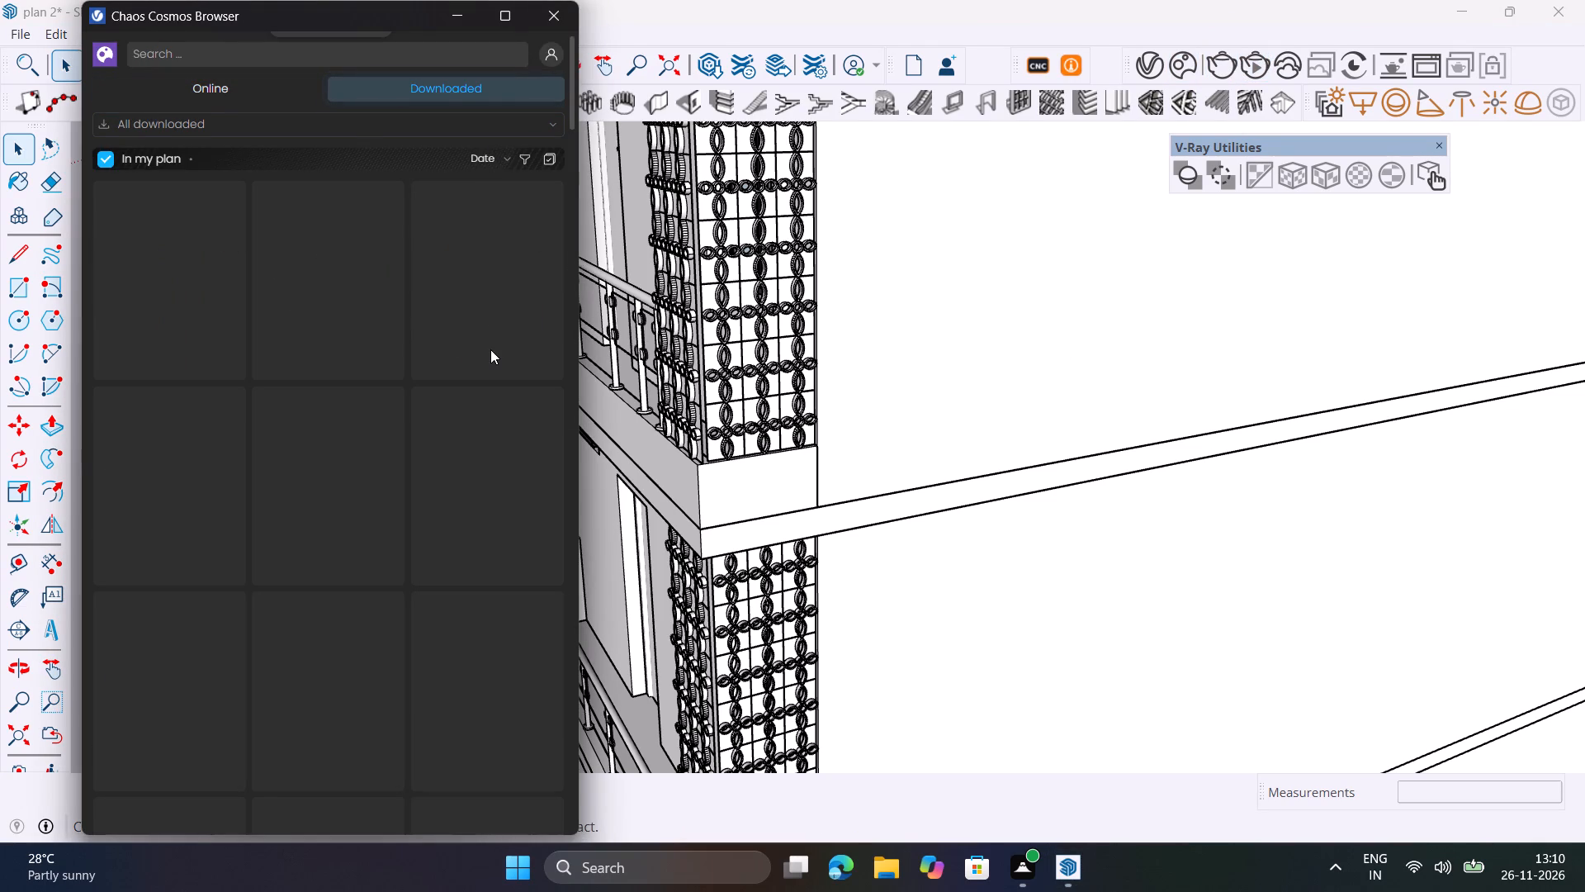
scroll(490, 353, down, 4)
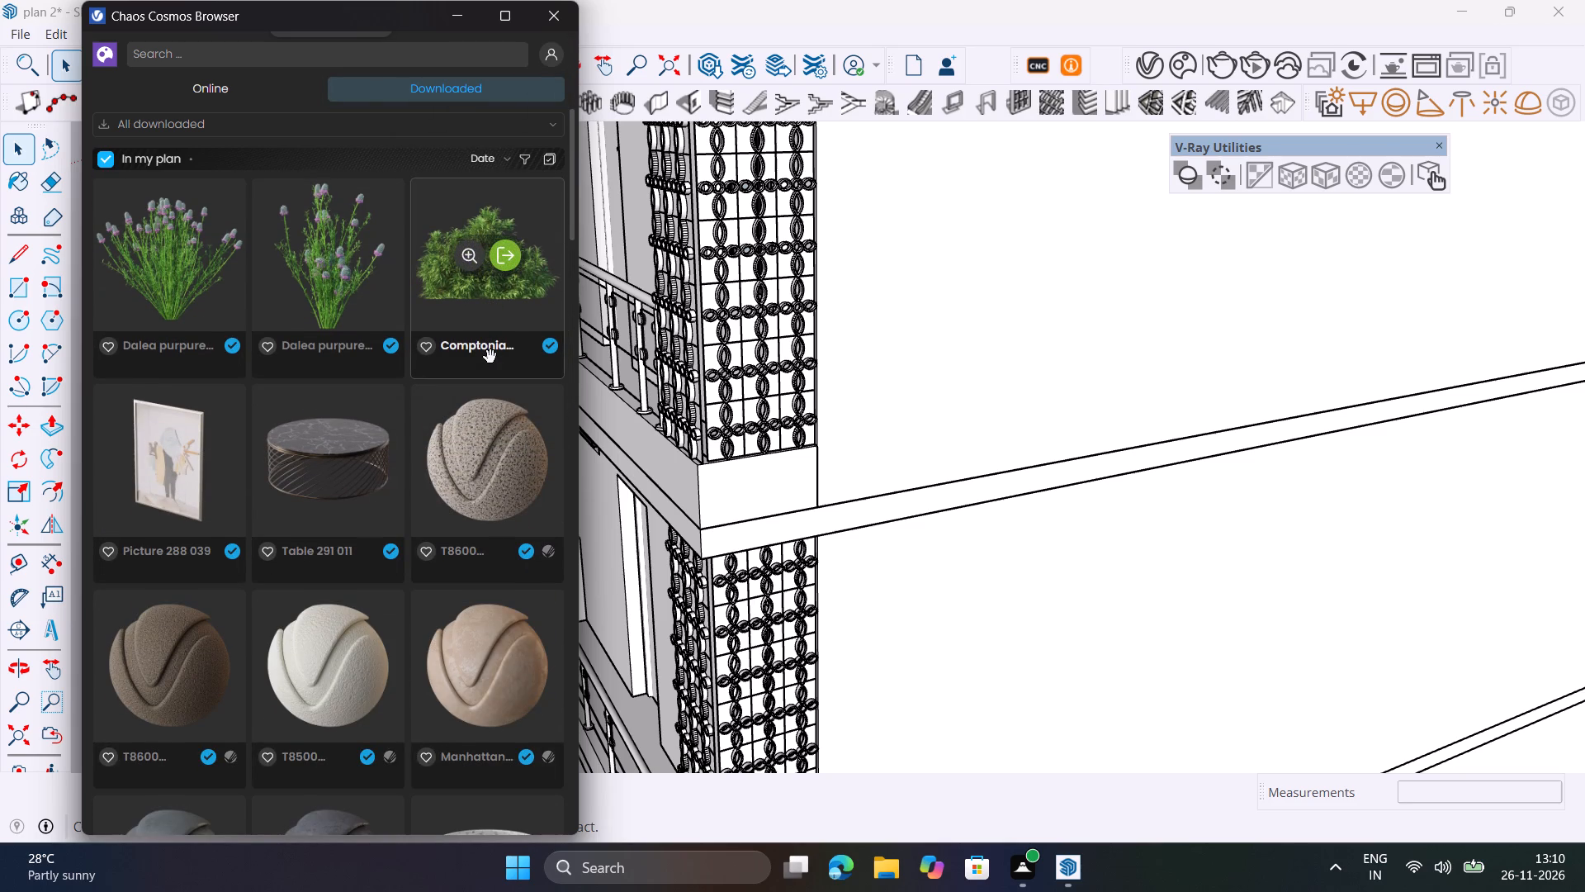
scroll(490, 357, down, 4)
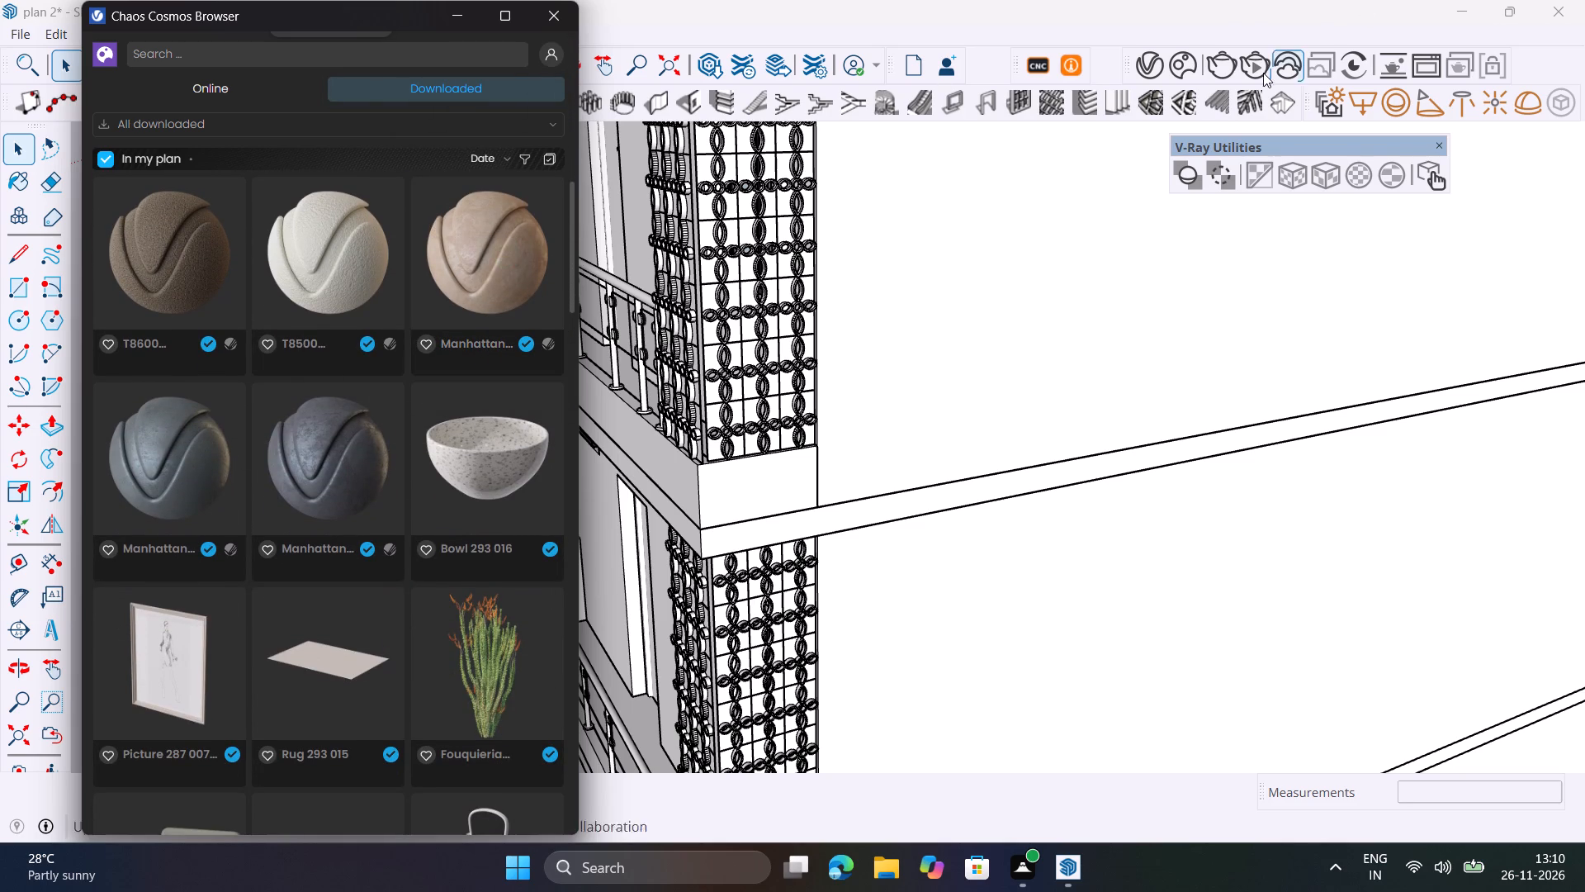
click(1186, 70)
click(1151, 68)
drag(1213, 244, 1201, 89)
scroll(1254, 463, down, 11)
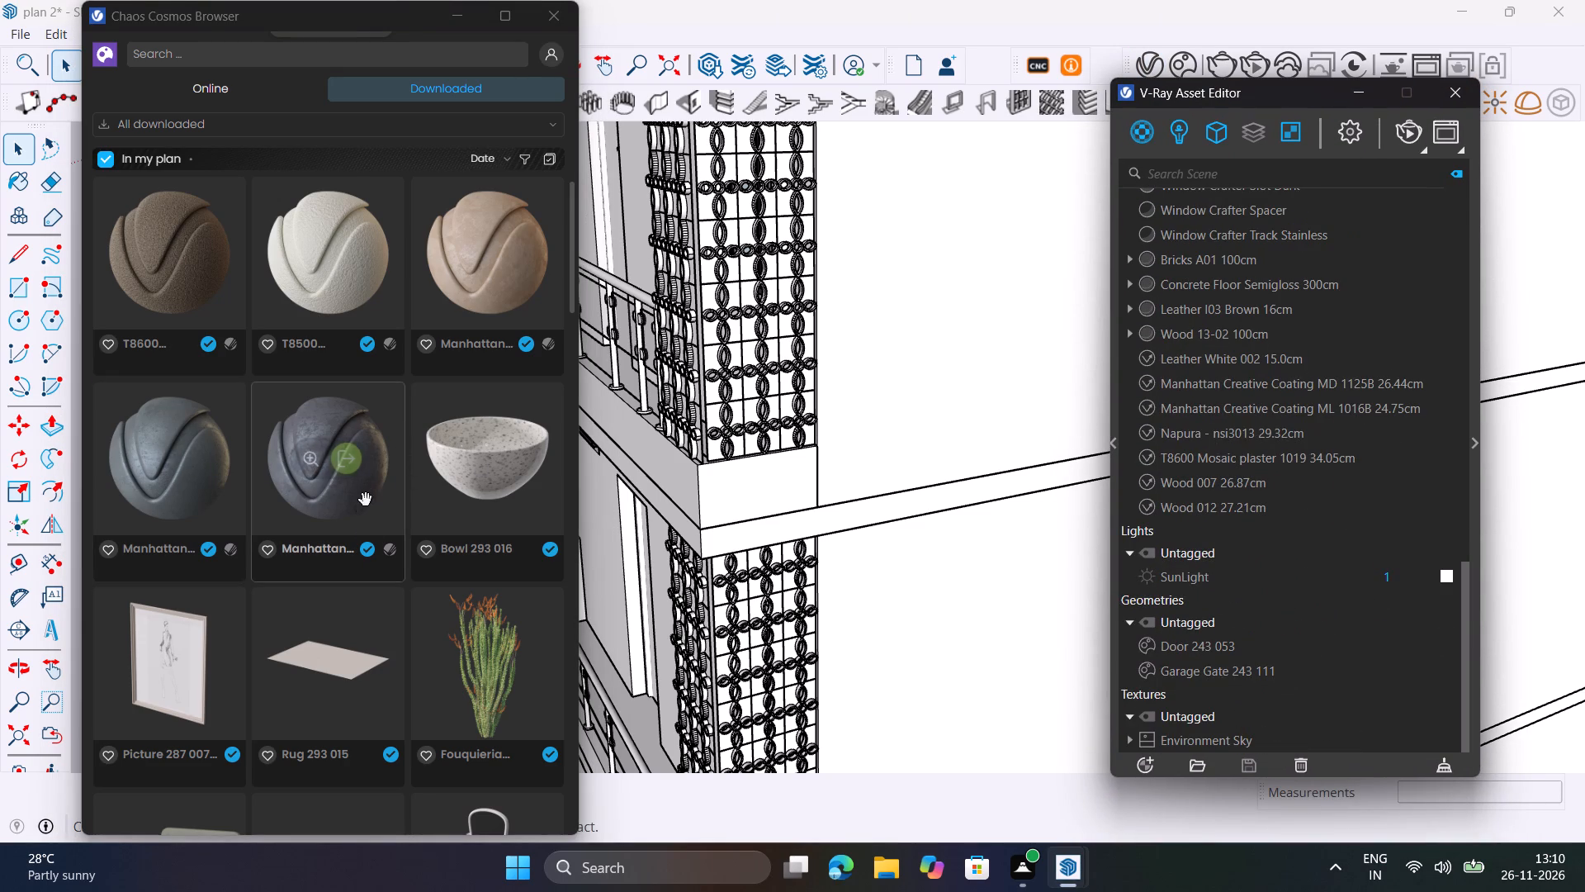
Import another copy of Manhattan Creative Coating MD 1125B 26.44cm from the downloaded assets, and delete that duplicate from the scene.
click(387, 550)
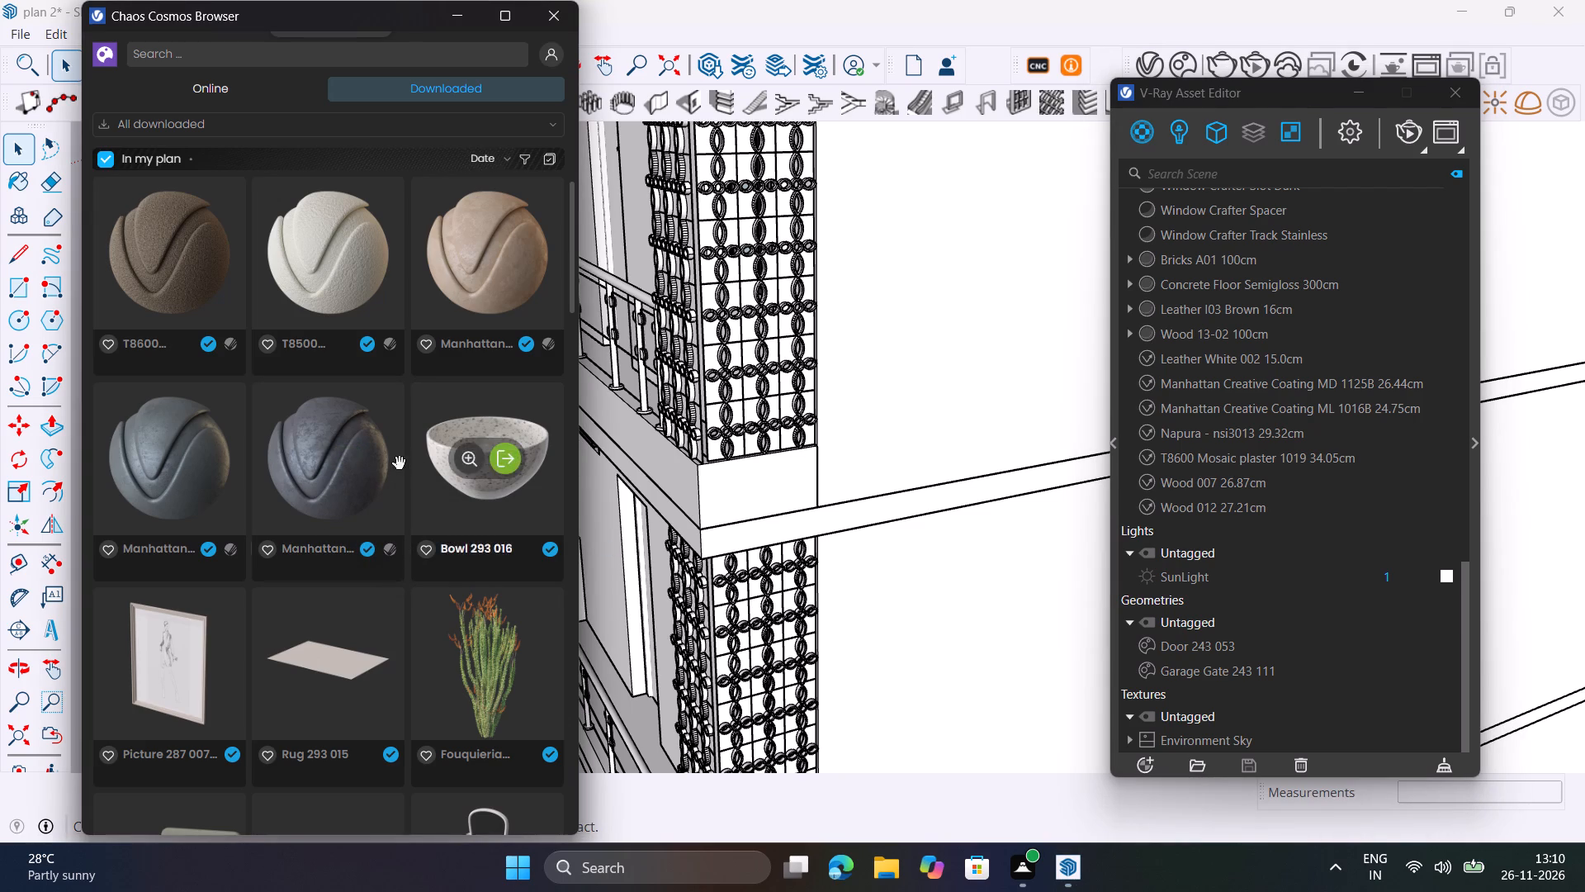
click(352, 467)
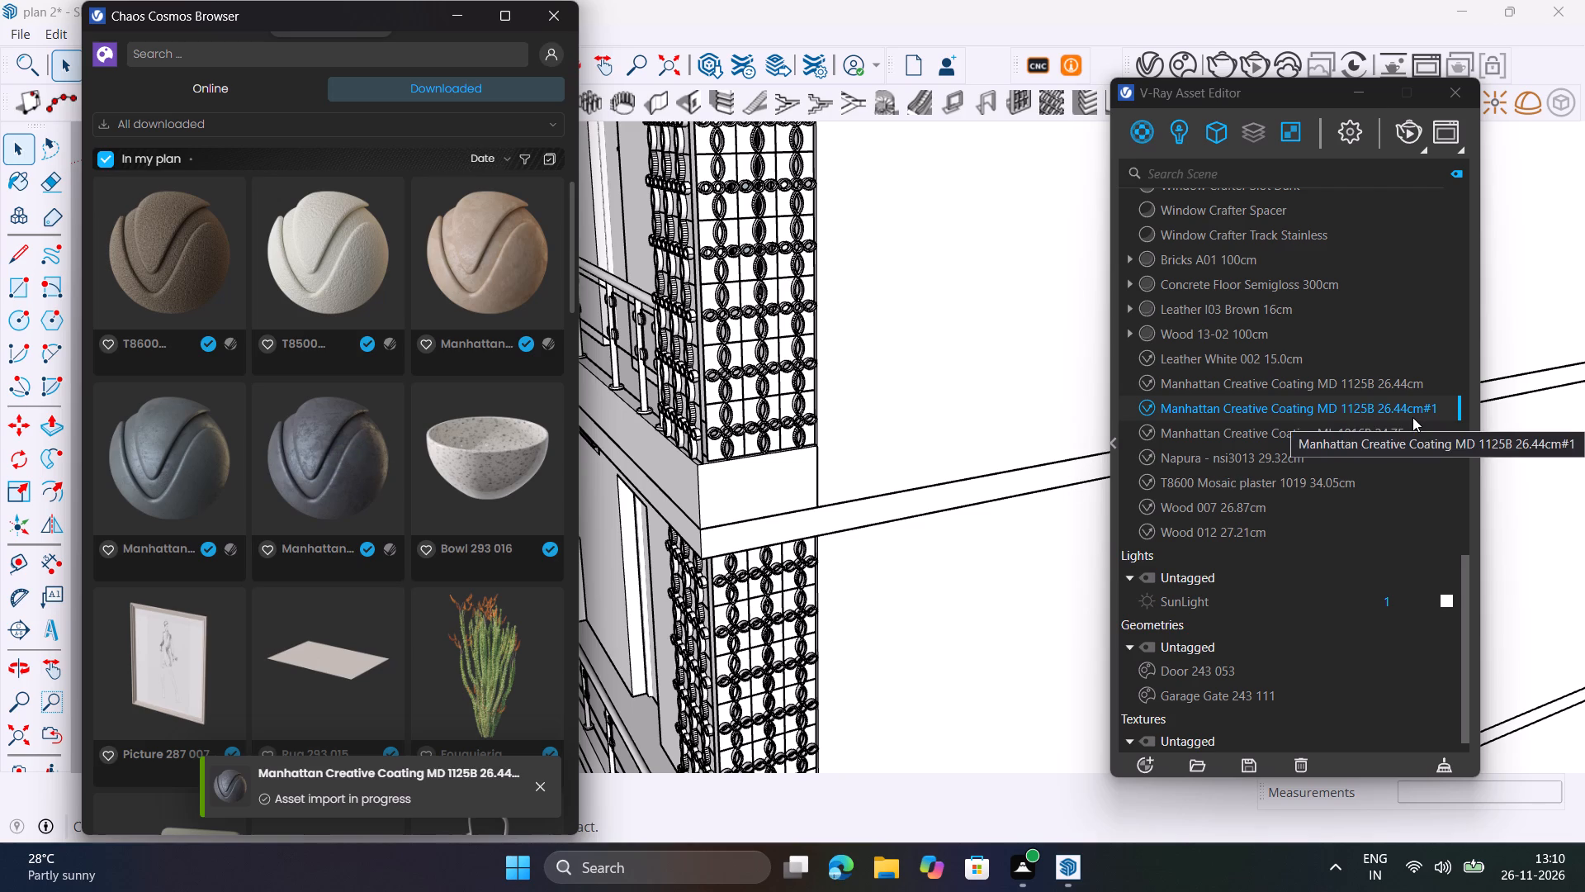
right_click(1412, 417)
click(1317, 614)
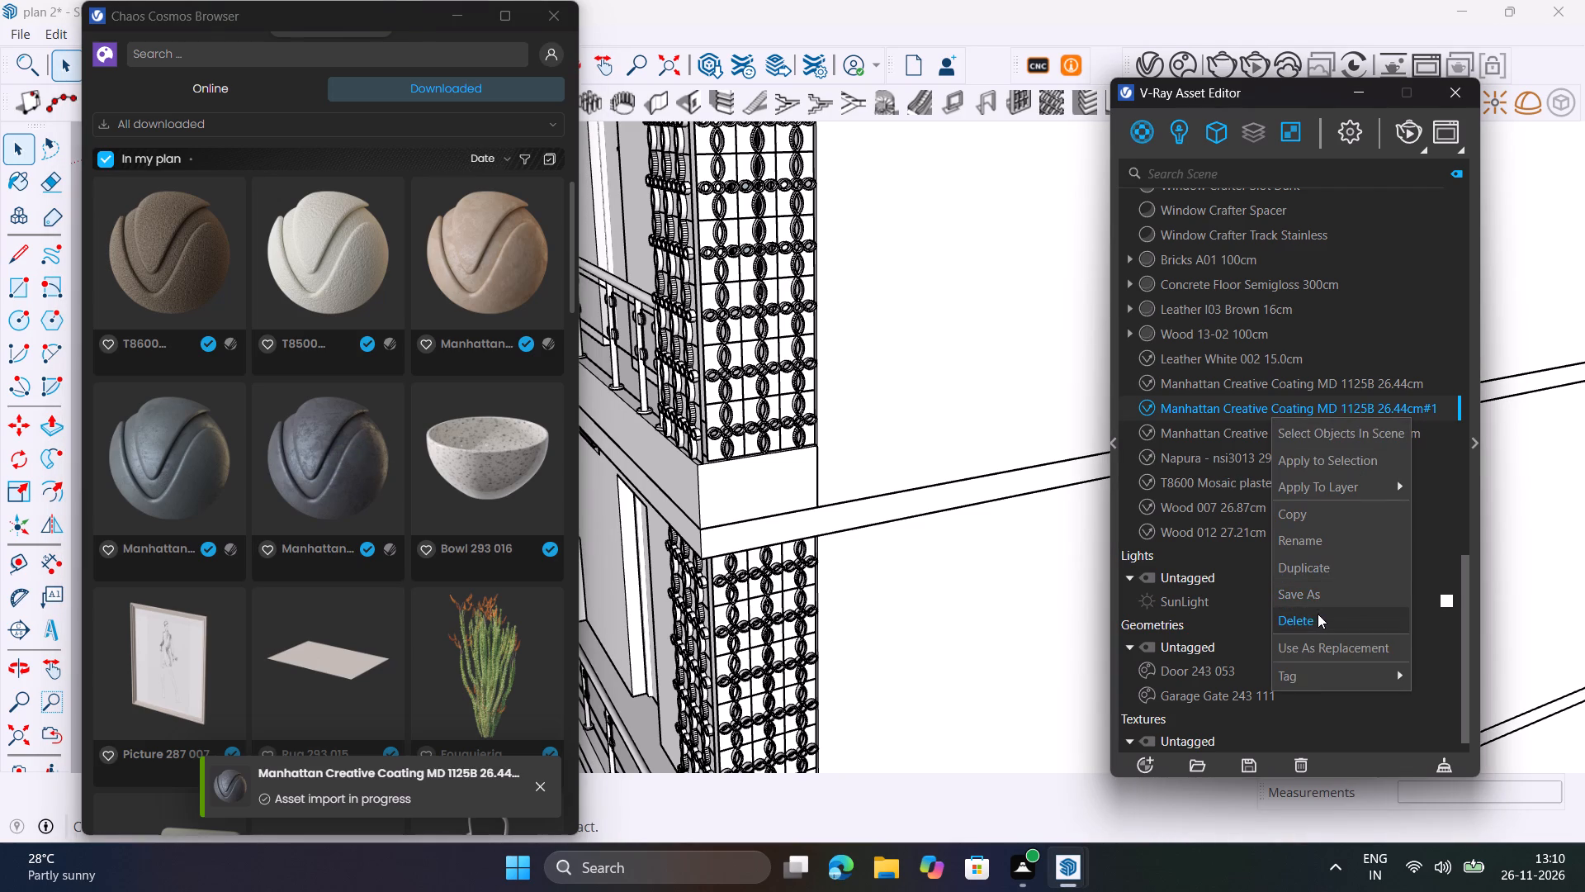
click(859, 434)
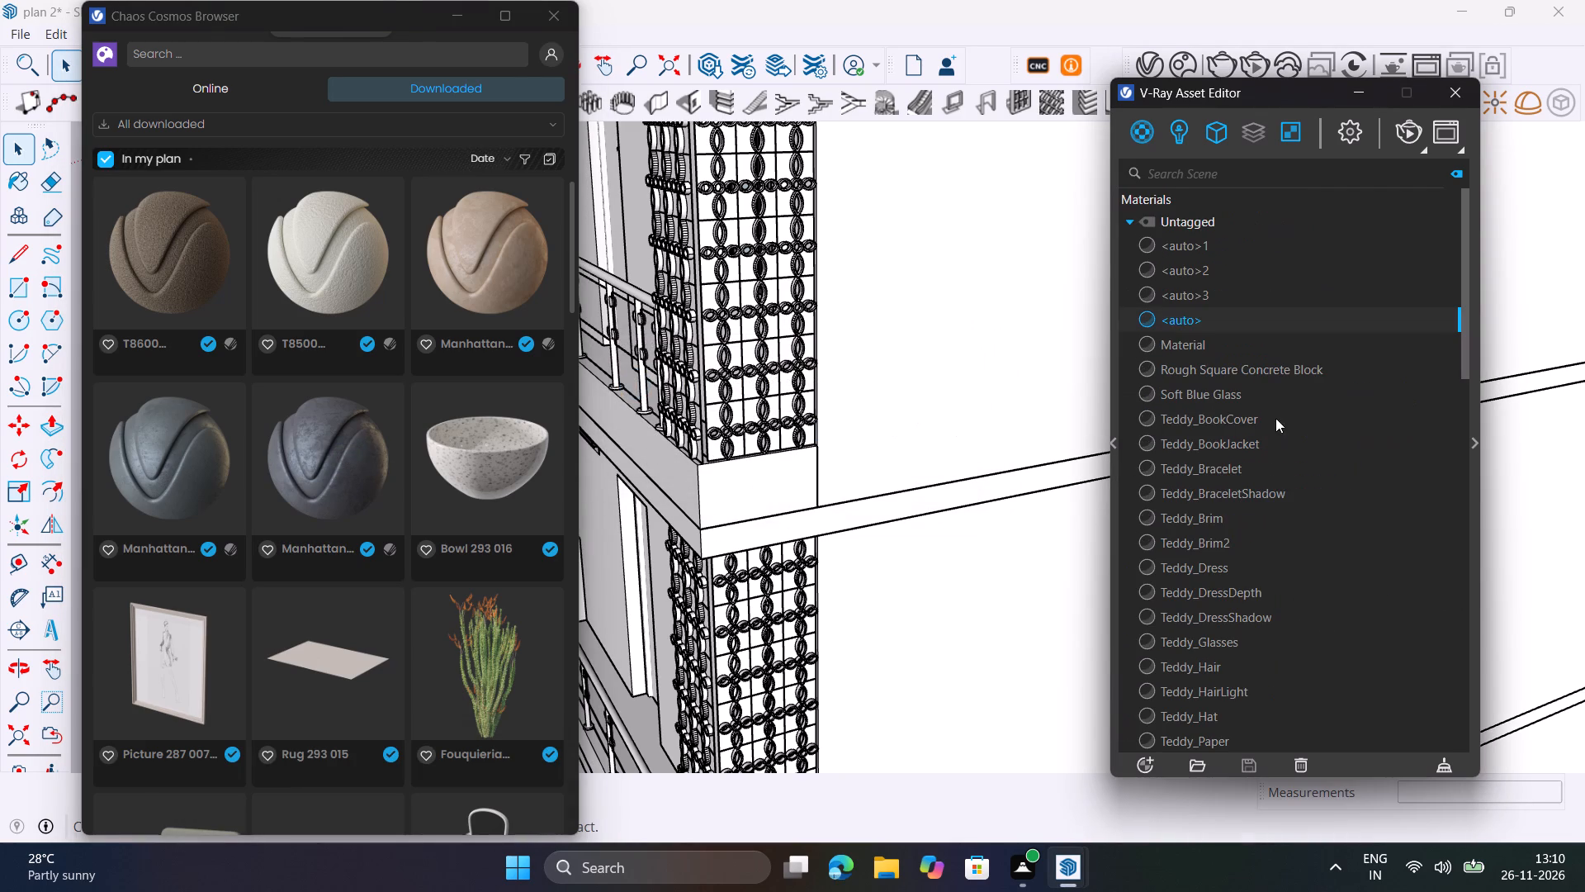
Delete the Manhattan Creative Coating MD 1125B 26.44cm material from the scene.
scroll(1275, 419, down, 6)
scroll(1291, 497, down, 11)
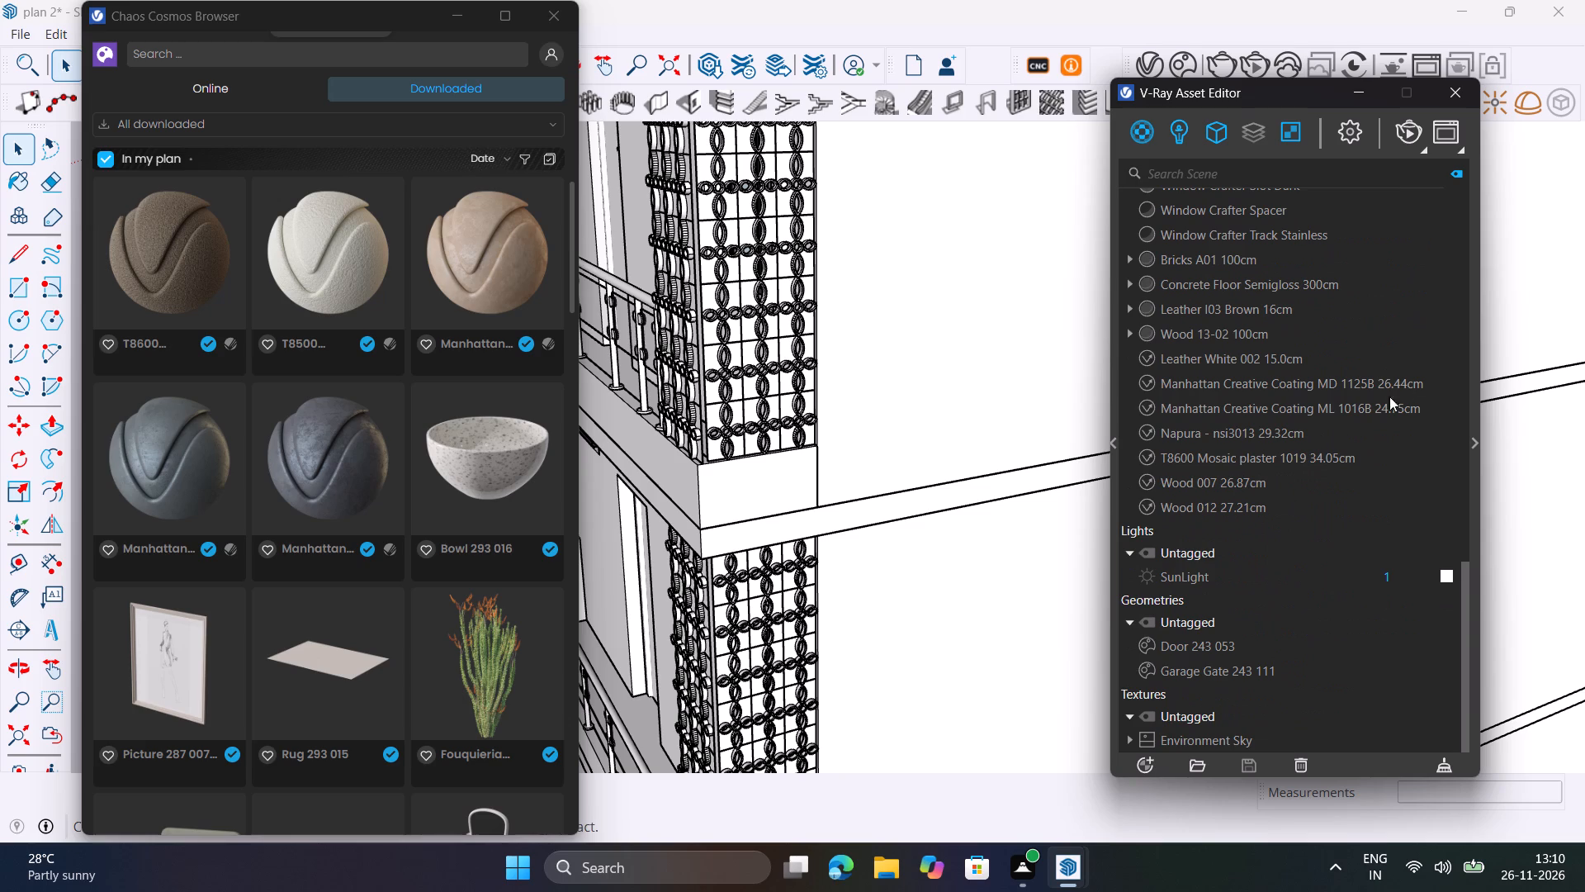
click(1411, 377)
right_click(1387, 389)
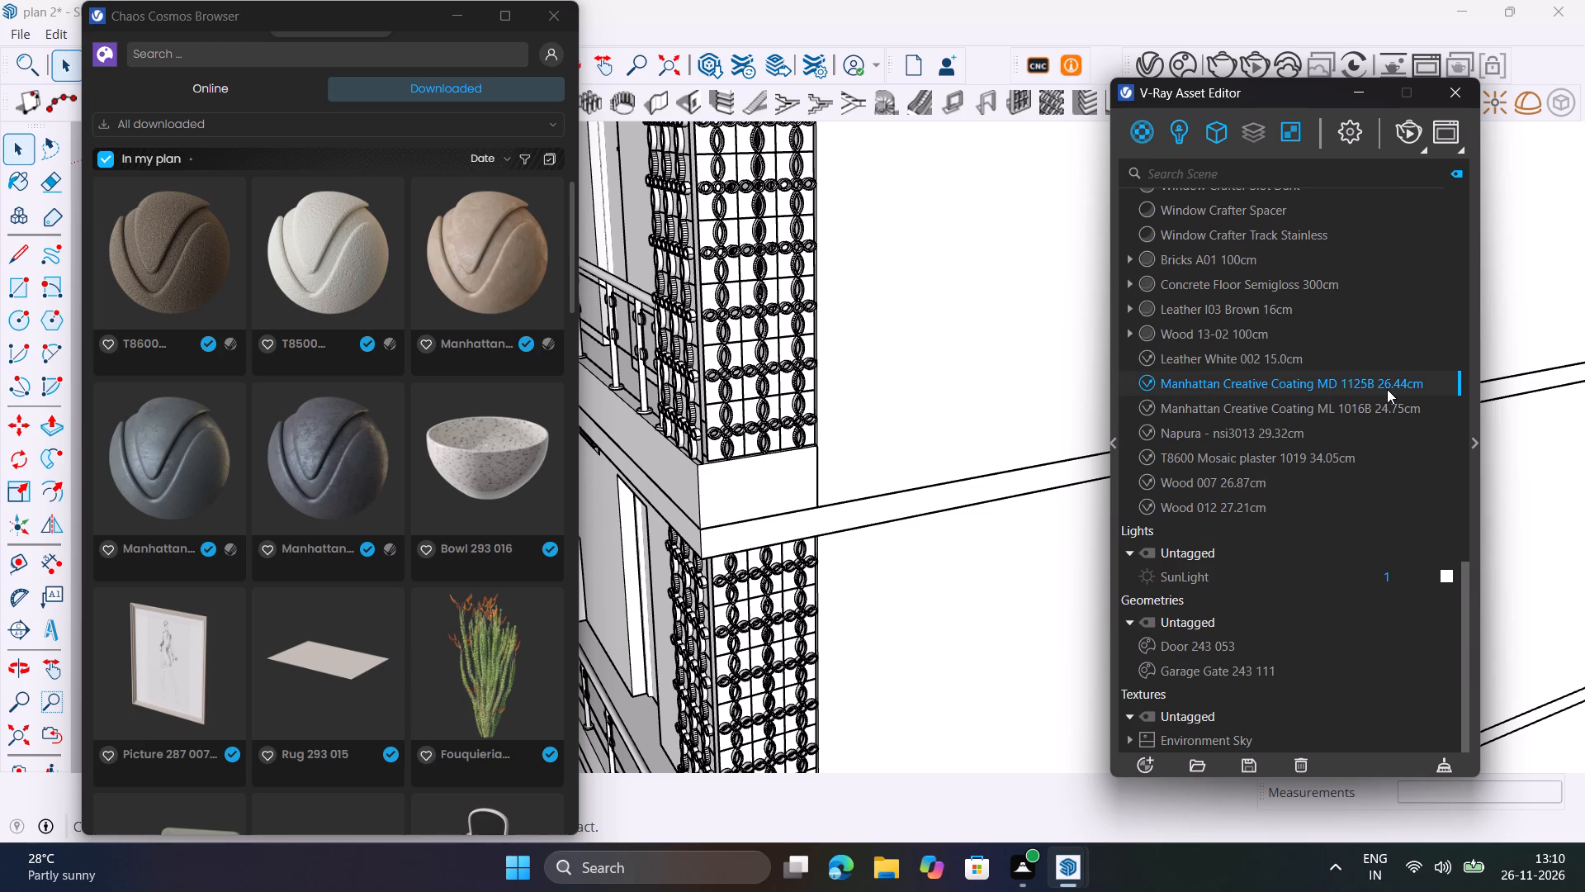
click(1310, 588)
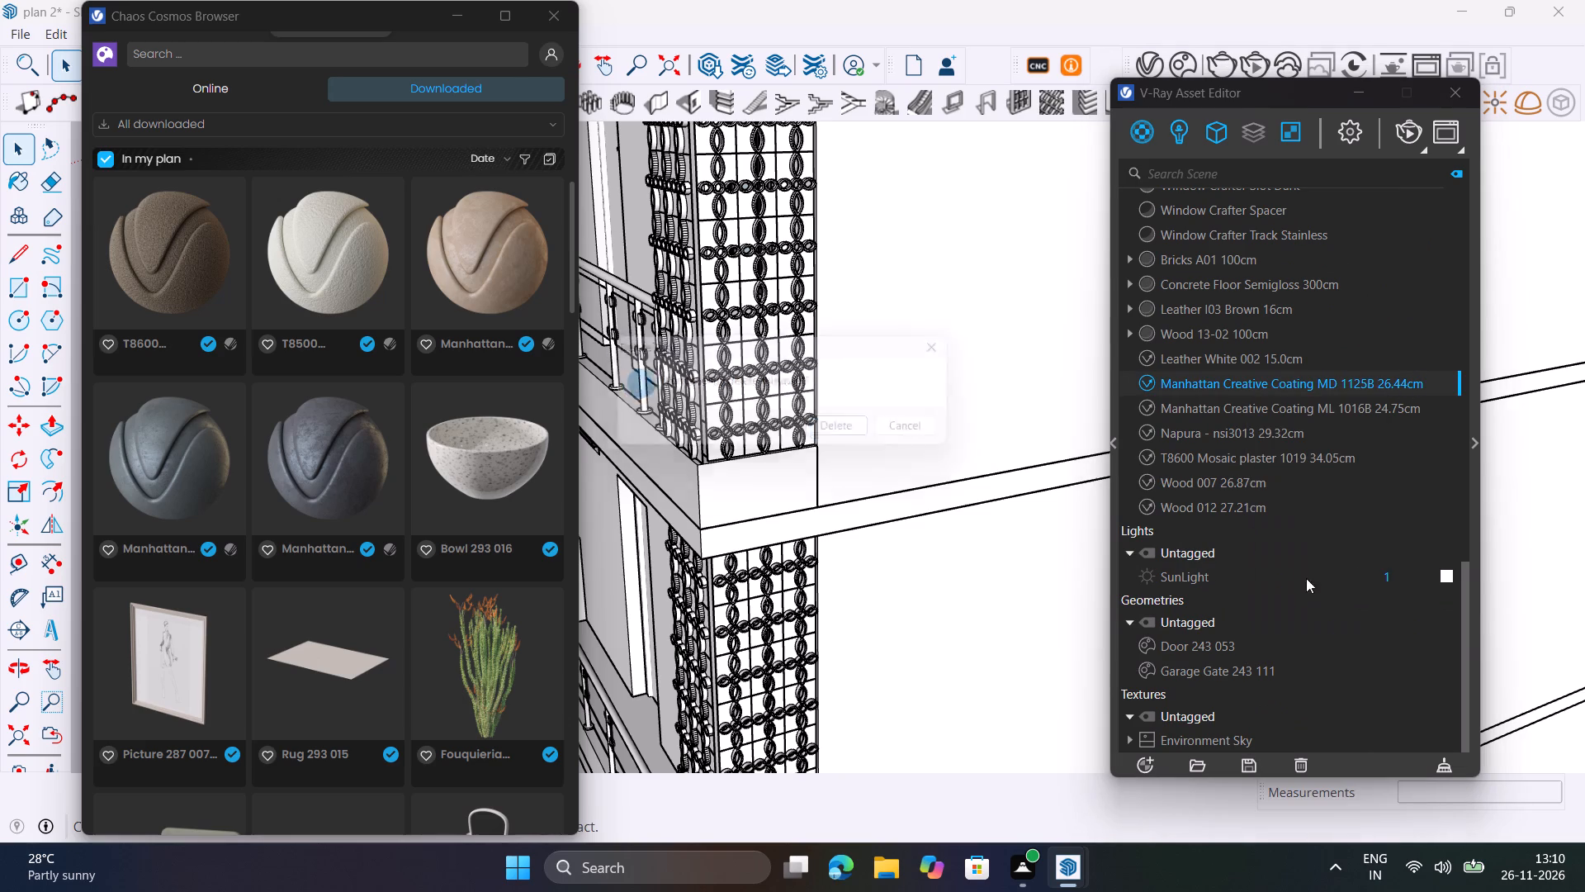
click(863, 441)
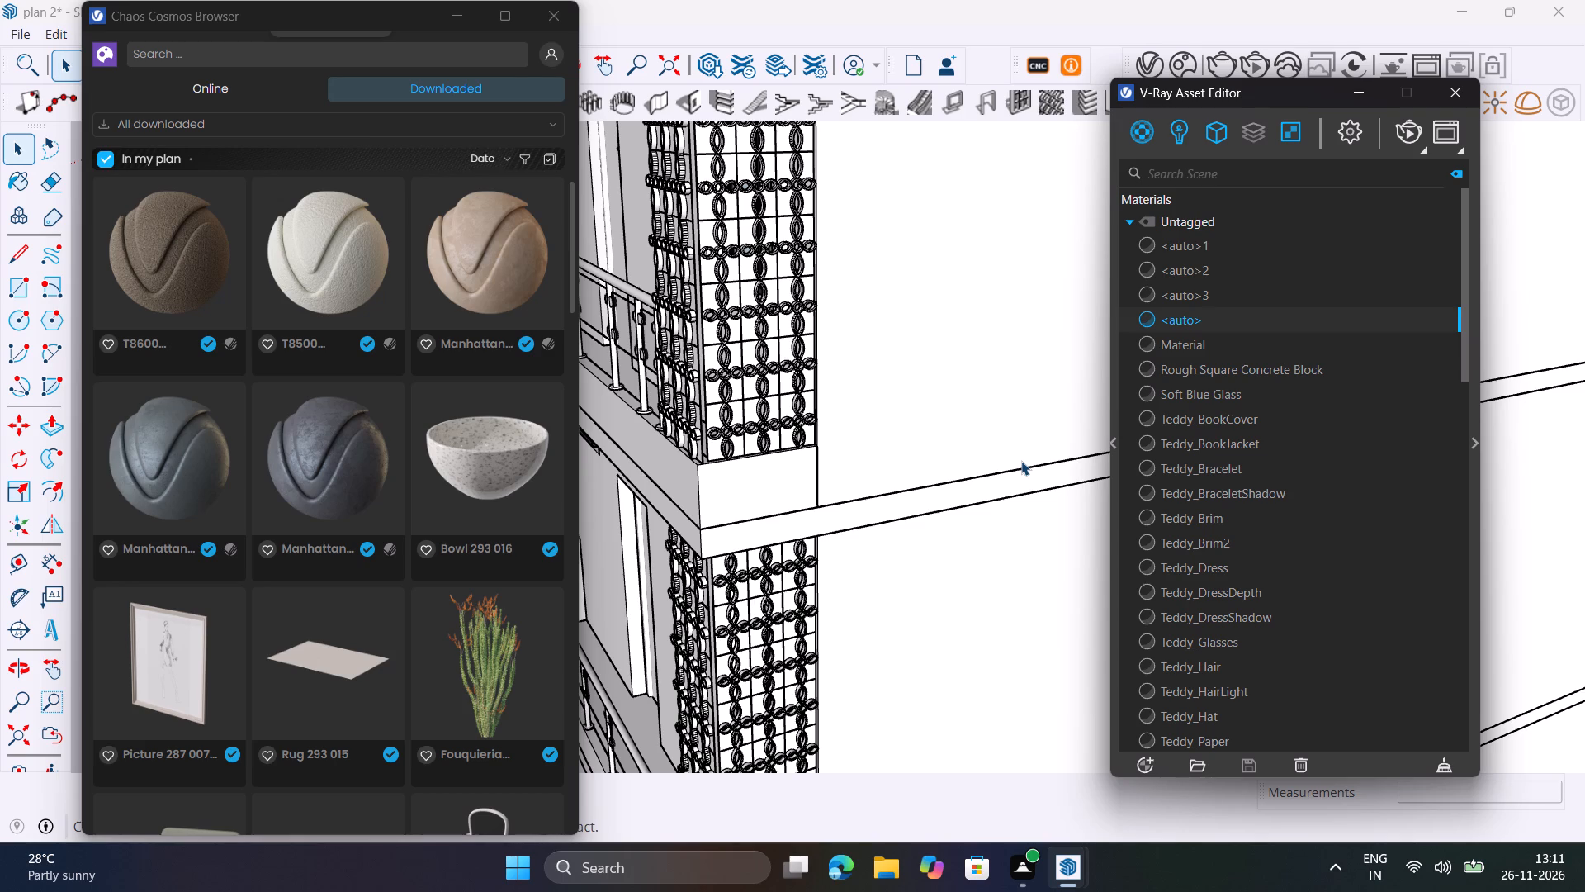
Render the house corner with the balconies and side wall in V-Ray, stop the render, and close its window.
scroll(988, 510, down, 2)
middle_drag(966, 534, 952, 507)
scroll(953, 494, down, 4)
middle_drag(934, 515, 1028, 470)
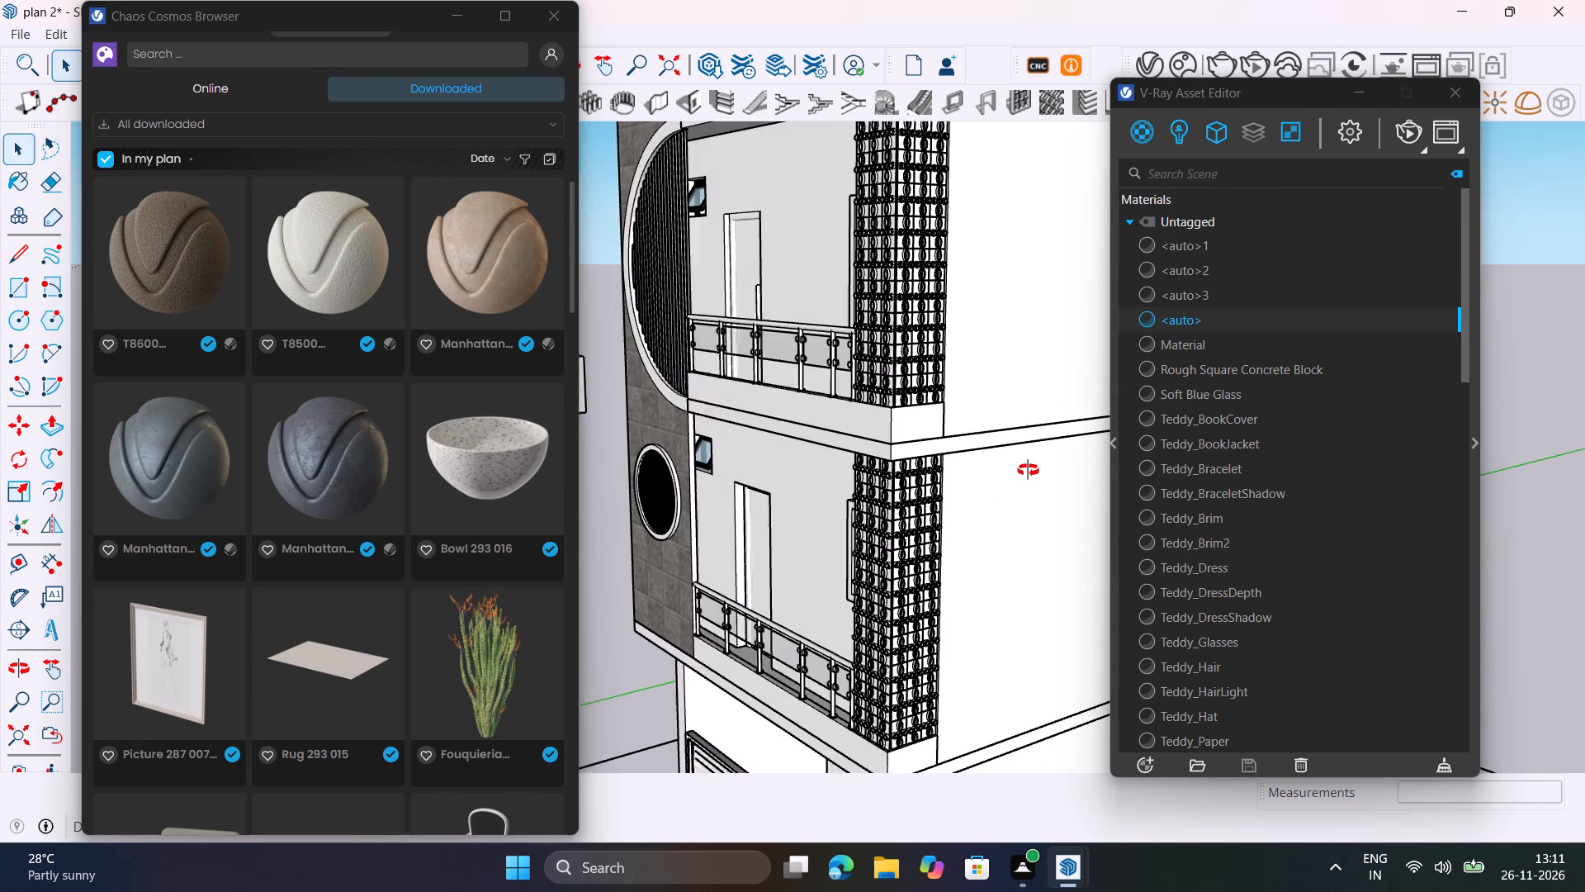
middle_drag(1028, 470, 1040, 471)
click(1401, 126)
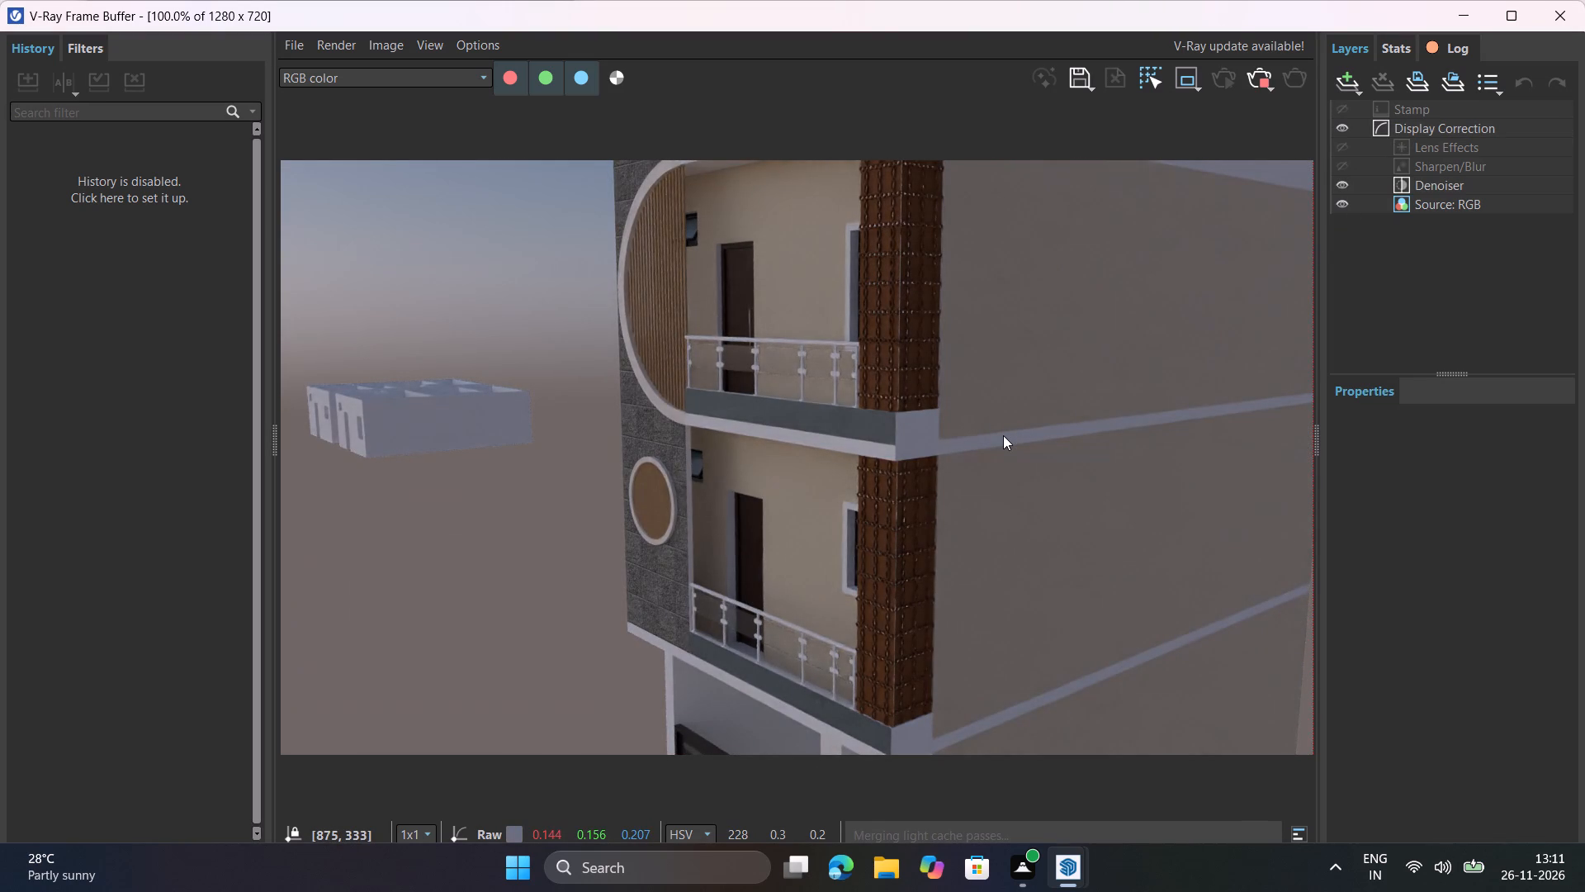
click(1252, 83)
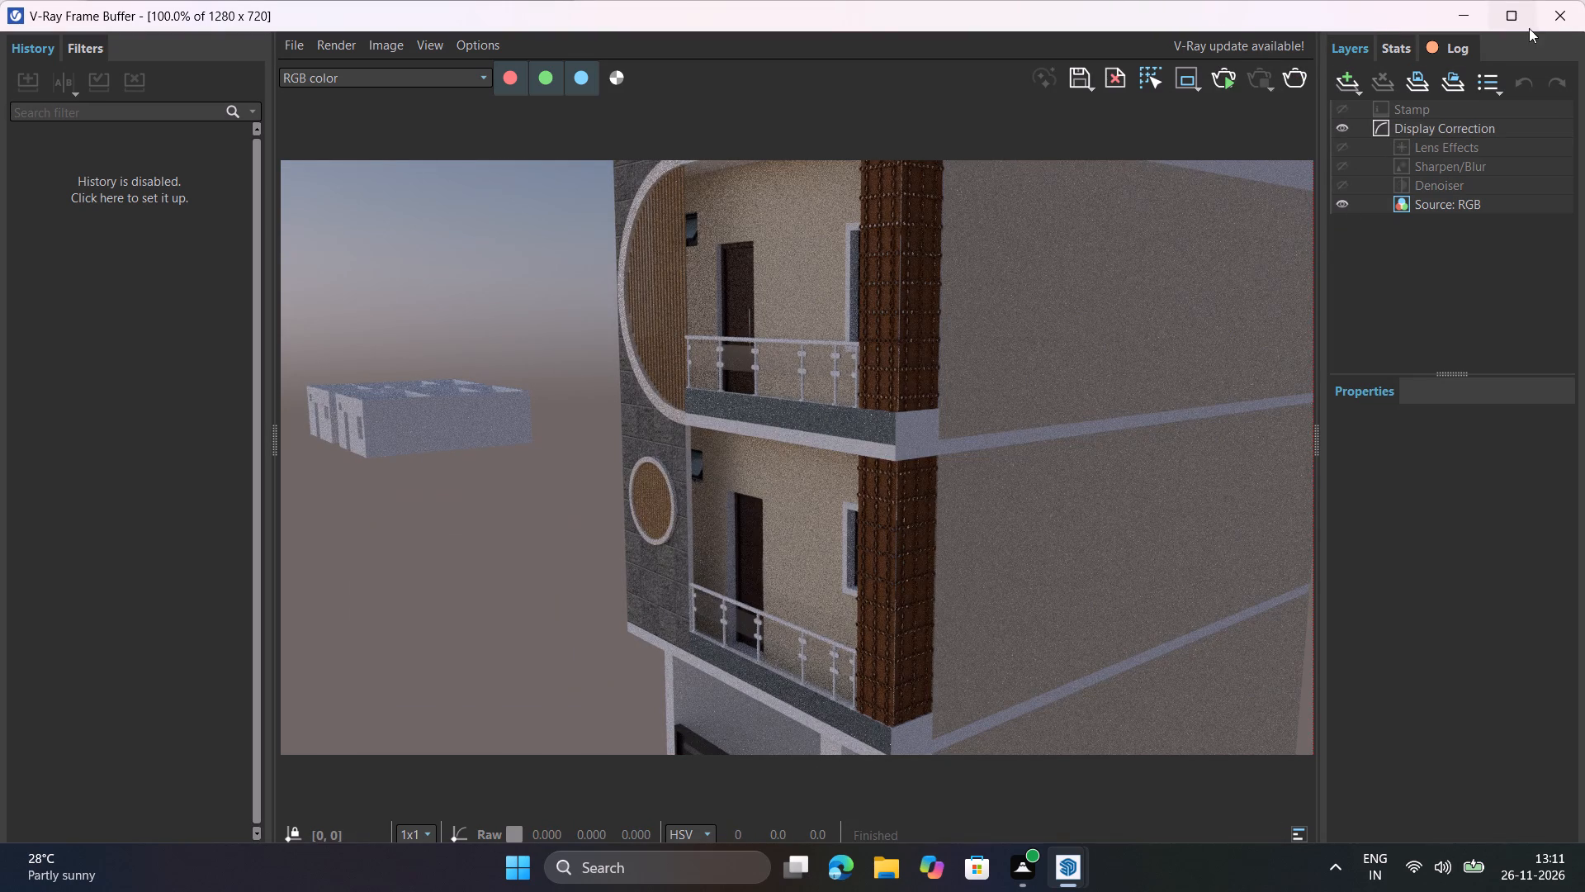
click(1538, 28)
Delete the Manhattan Creative Coating ML 1016B 24.75cm material from the scene.
scroll(1311, 386, down, 12)
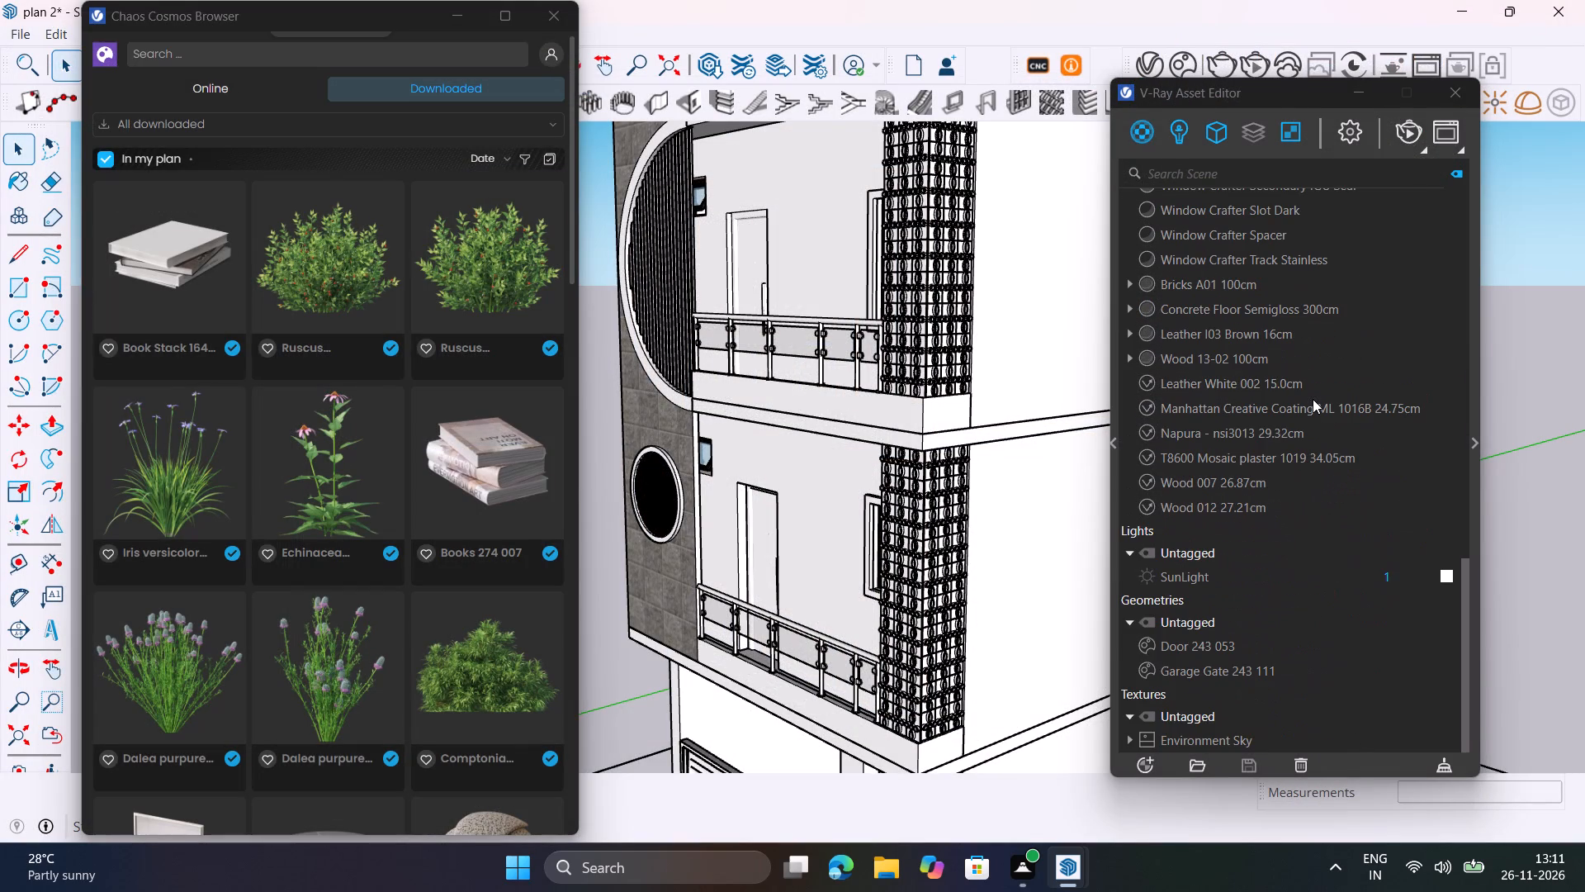
scroll(1313, 399, down, 5)
scroll(1313, 399, up, 14)
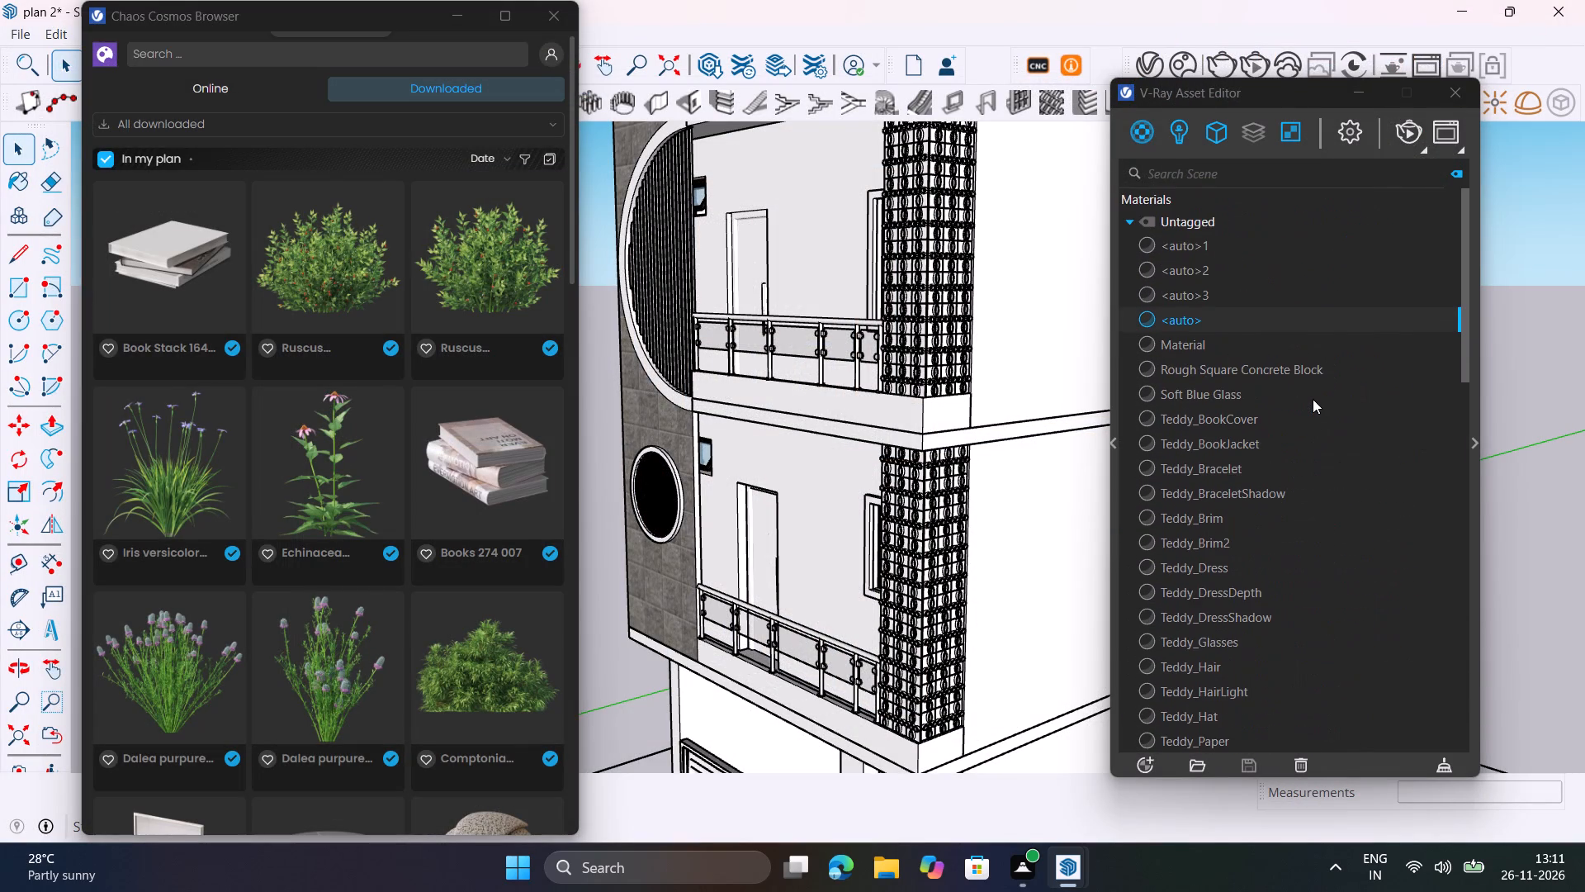
scroll(1313, 399, down, 12)
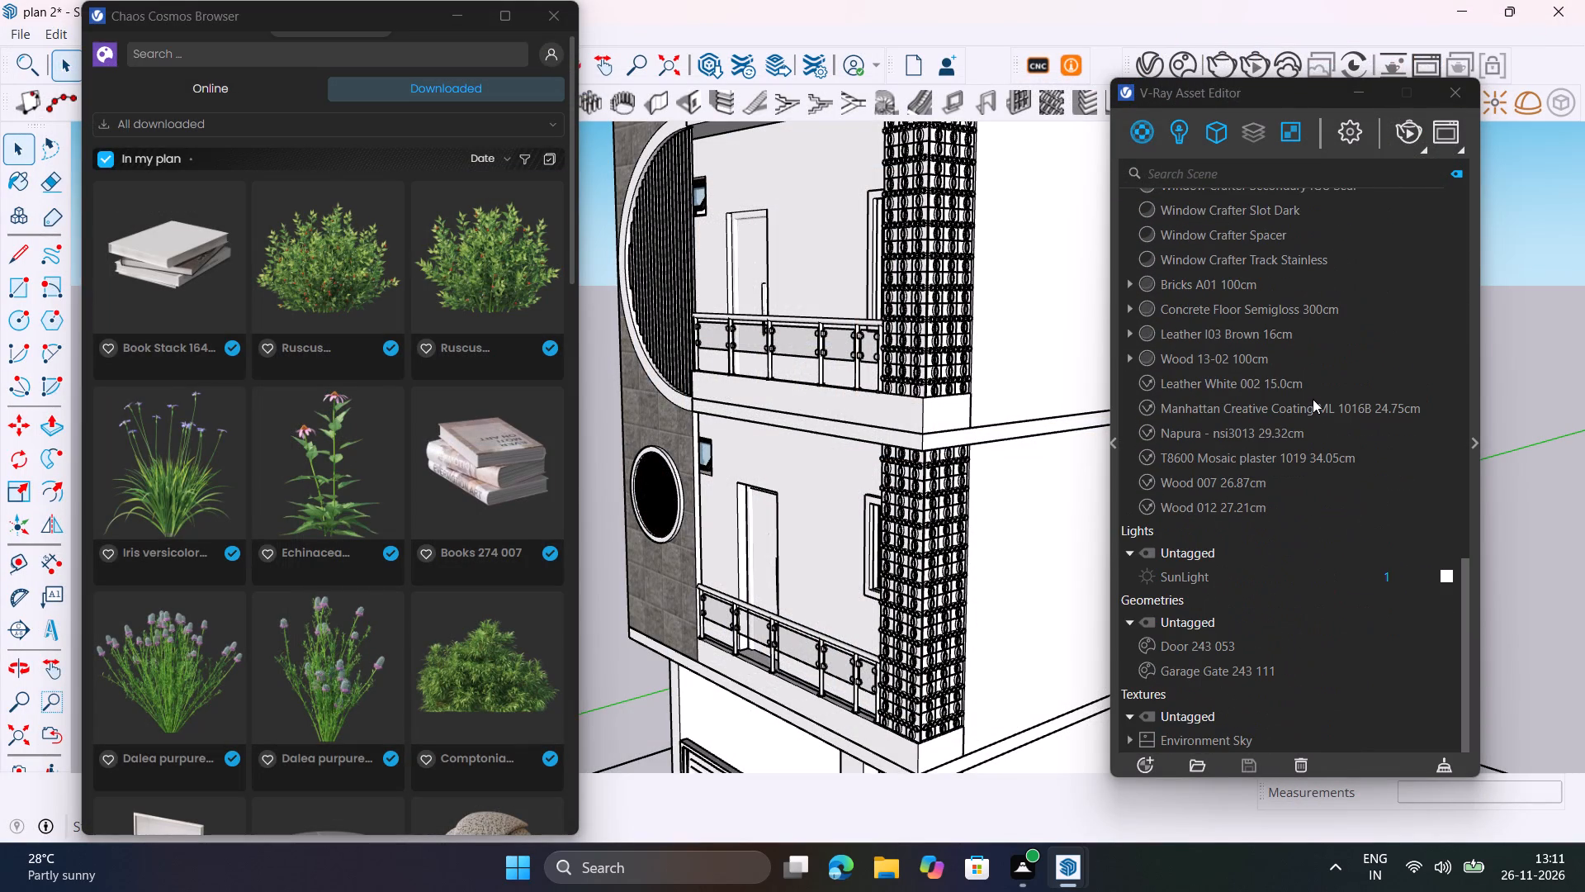
scroll(406, 484, up, 13)
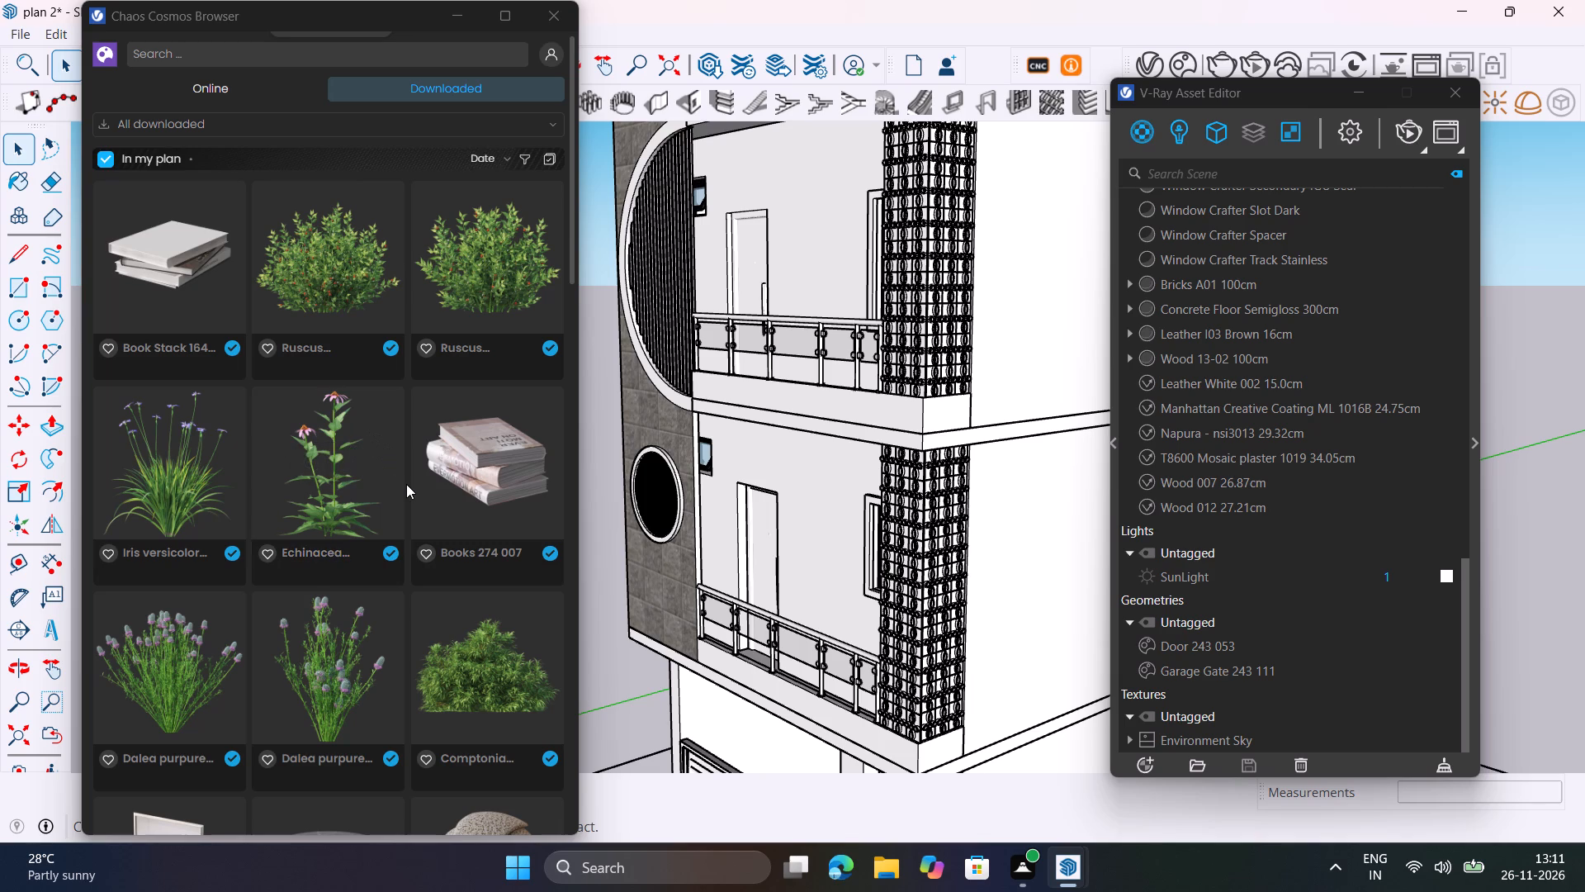
scroll(406, 484, up, 4)
scroll(406, 495, down, 7)
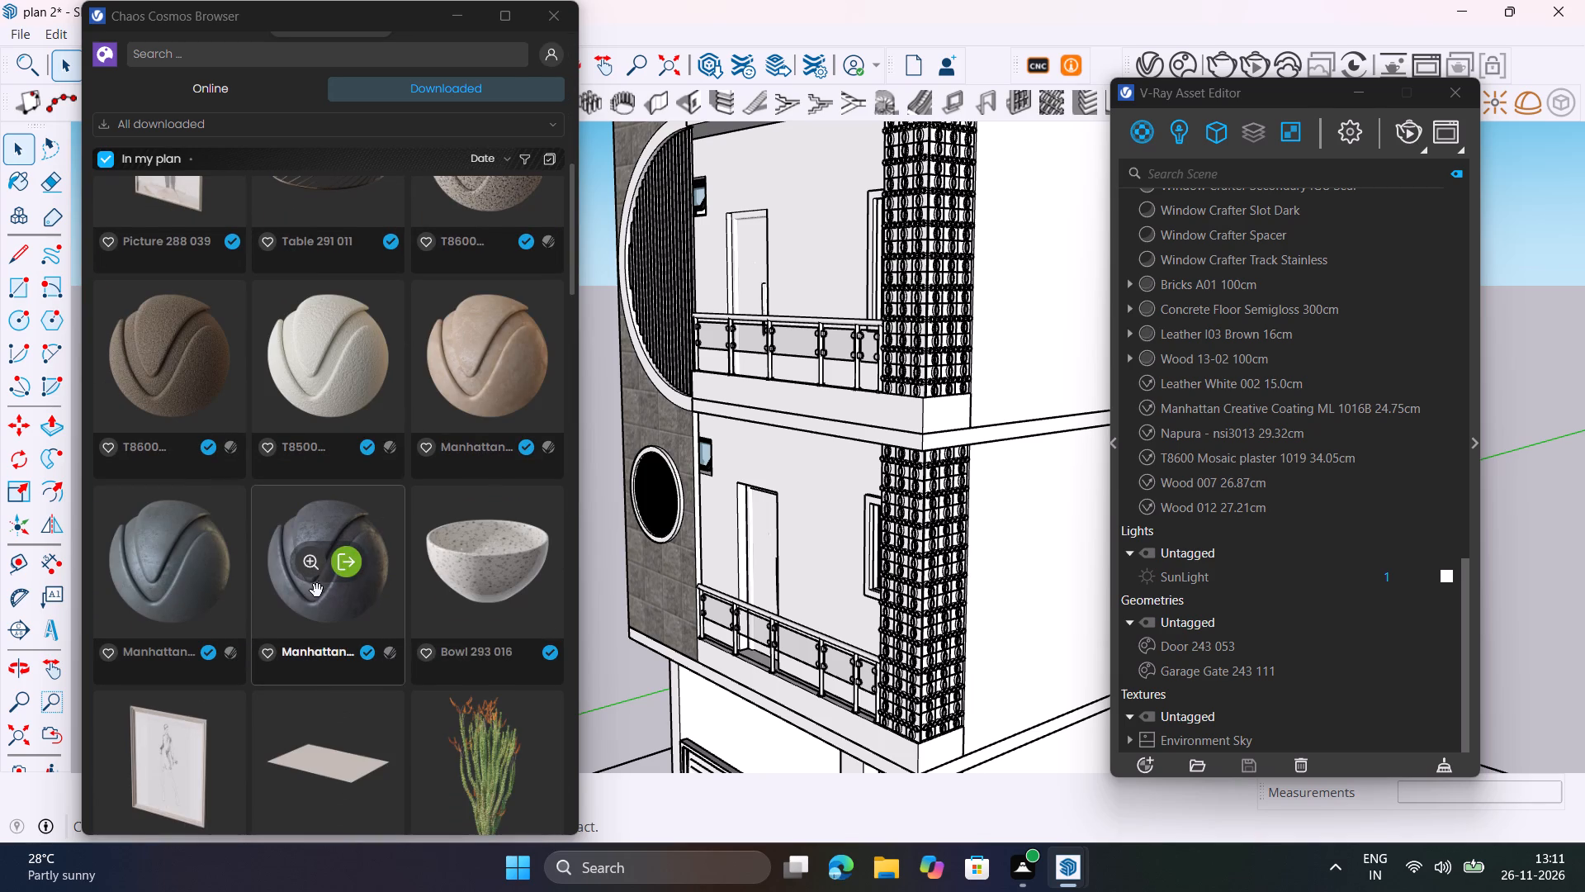
click(1374, 415)
right_click(1373, 415)
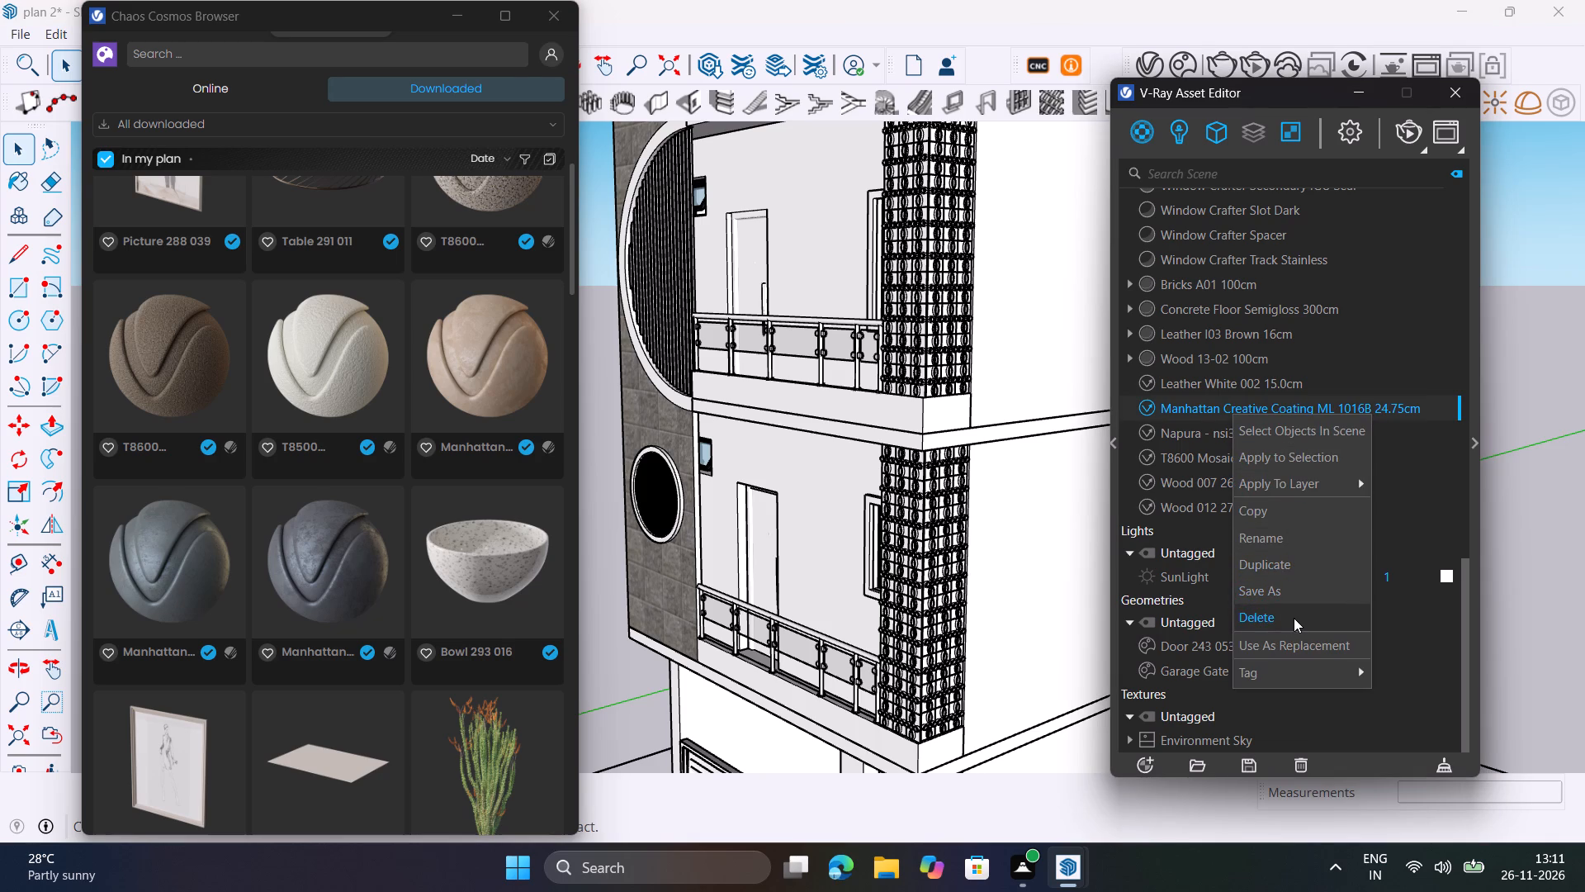
click(1294, 618)
click(828, 440)
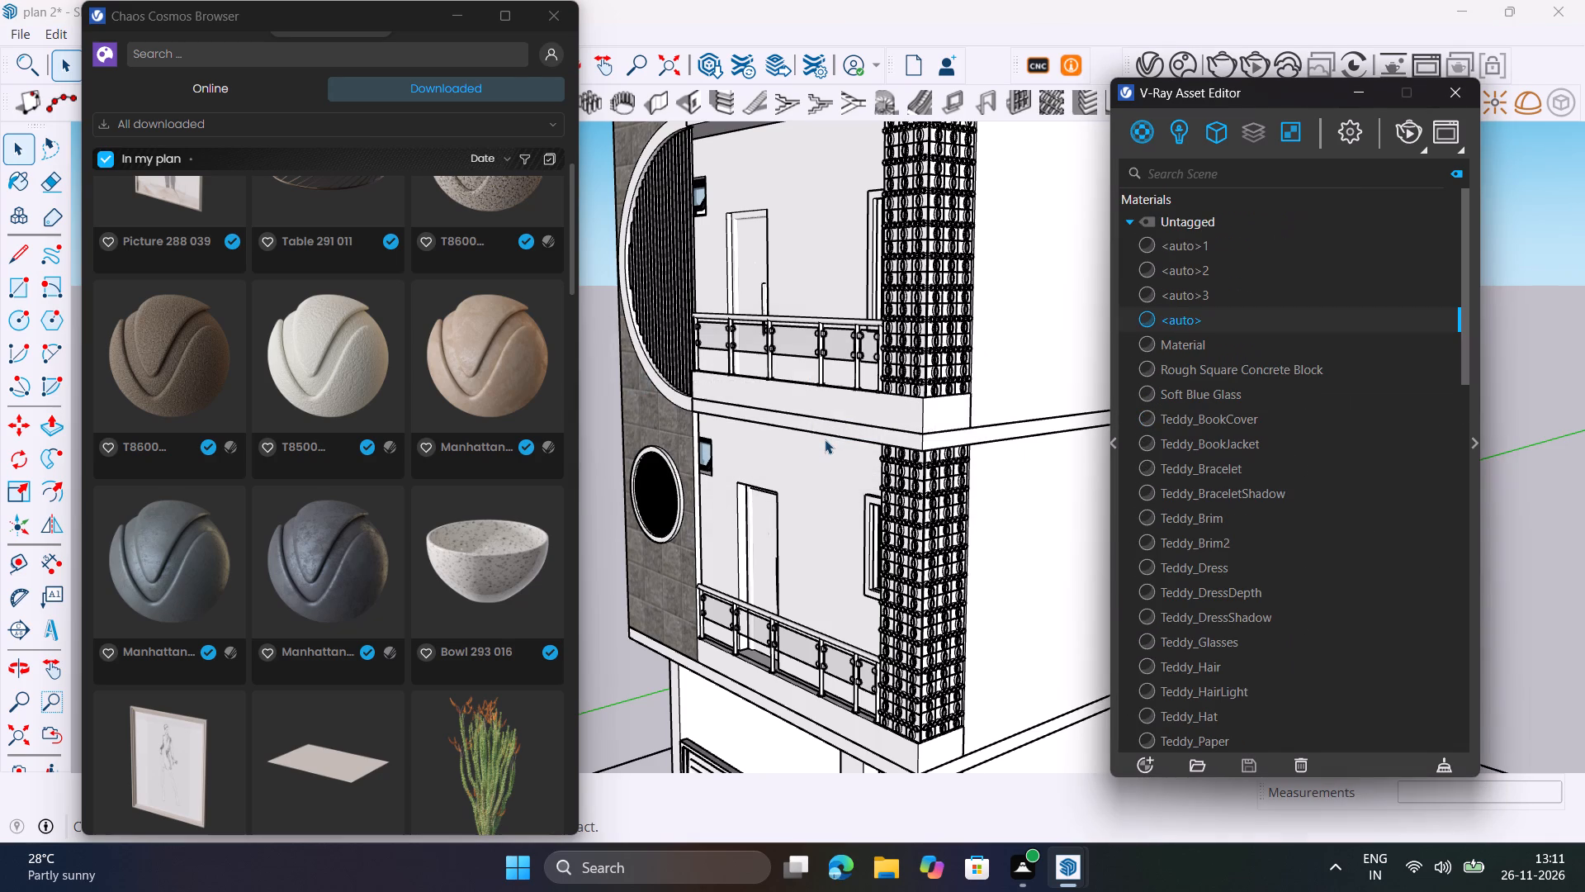
Import Manhattan Creative Coating ML 1016B 24.75cm afresh from the downloaded Chaos Cosmos assets.
click(186, 561)
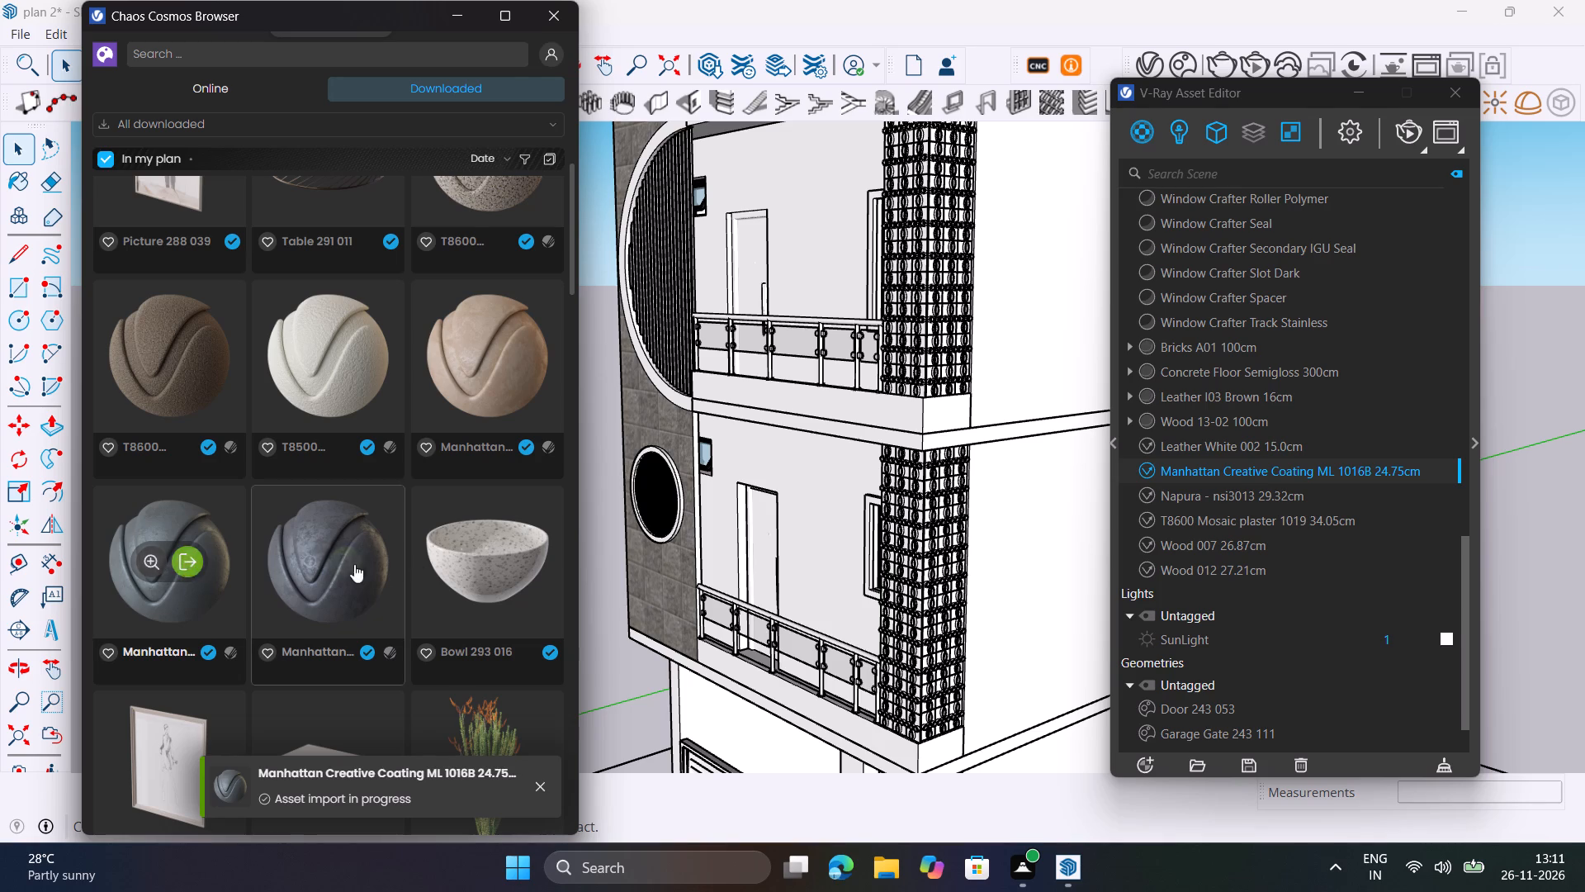
Apply Manhattan Creative Coating ML 1016B 24.75cm to the slab bands beneath the upper and lower balconies.
click(915, 442)
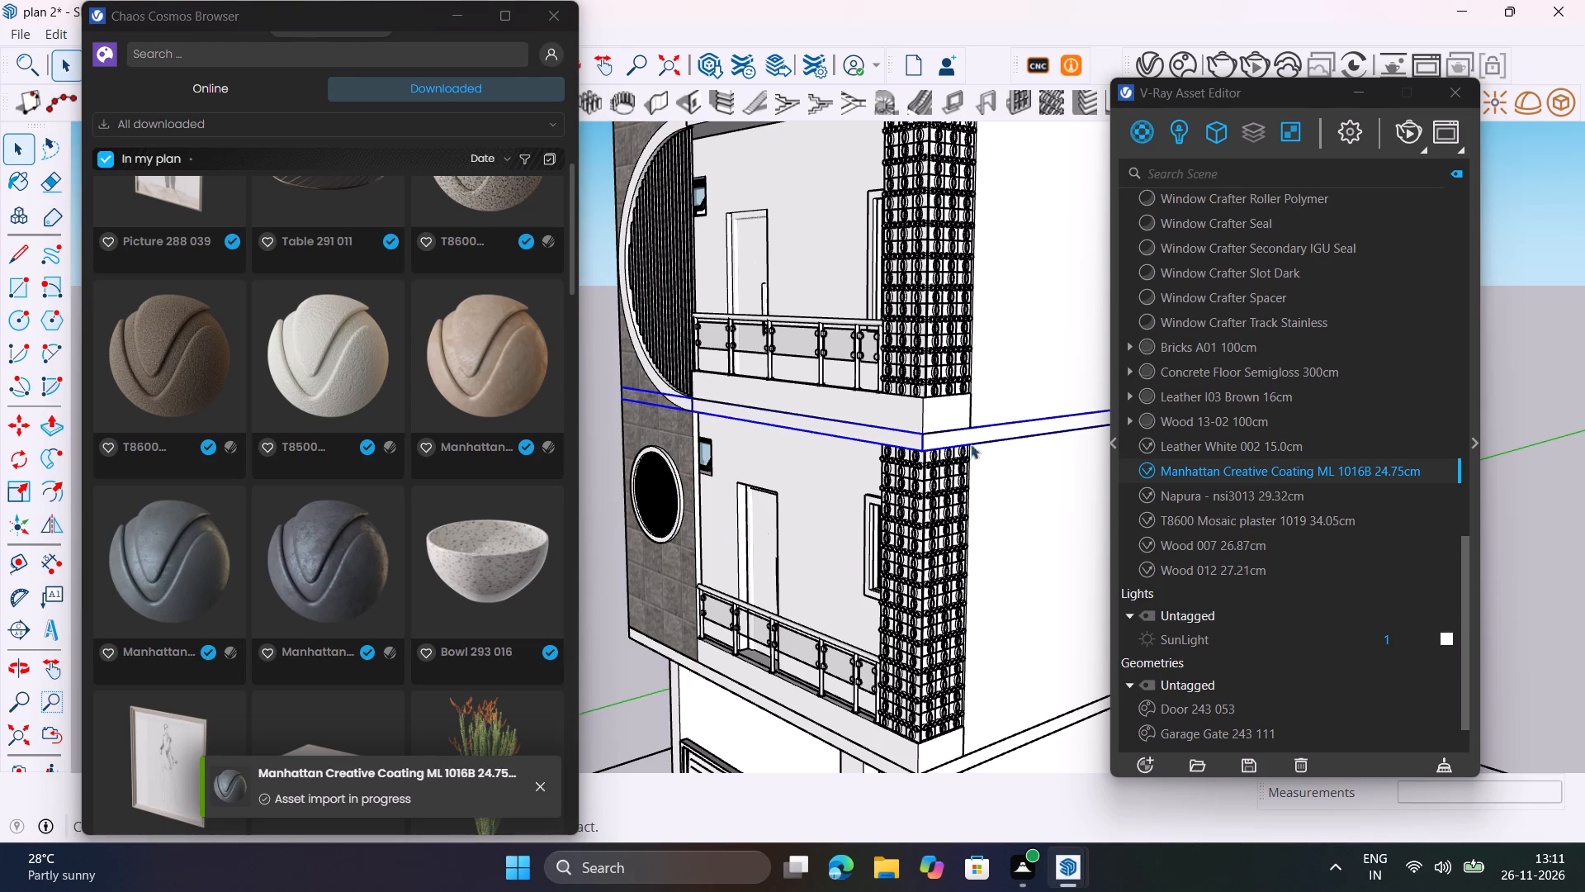
right_click(1254, 469)
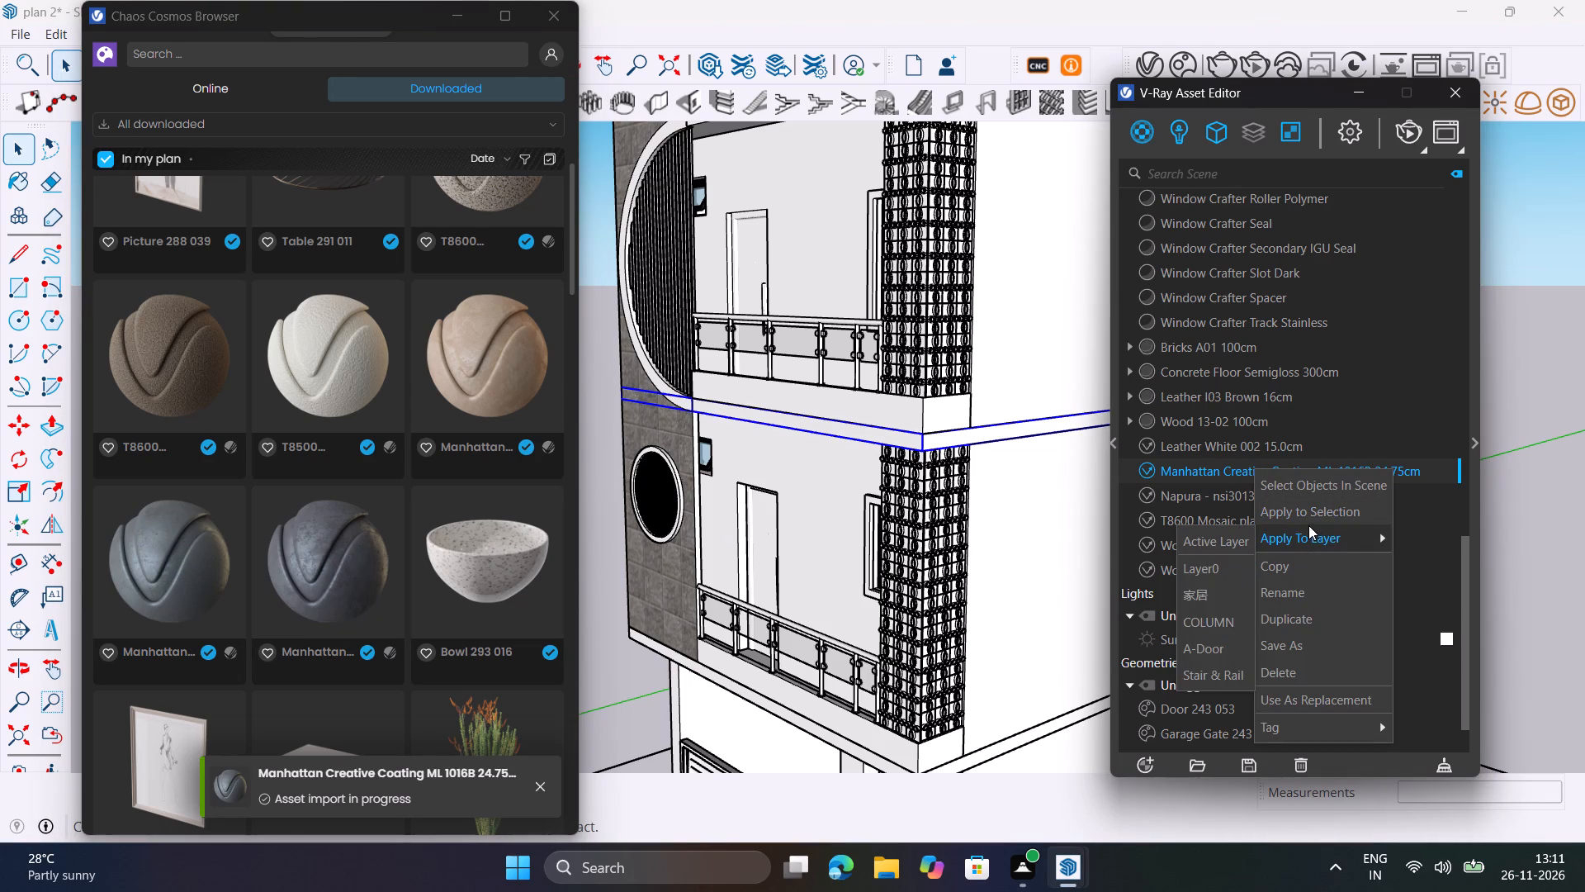
click(1313, 516)
scroll(990, 555, down, 2)
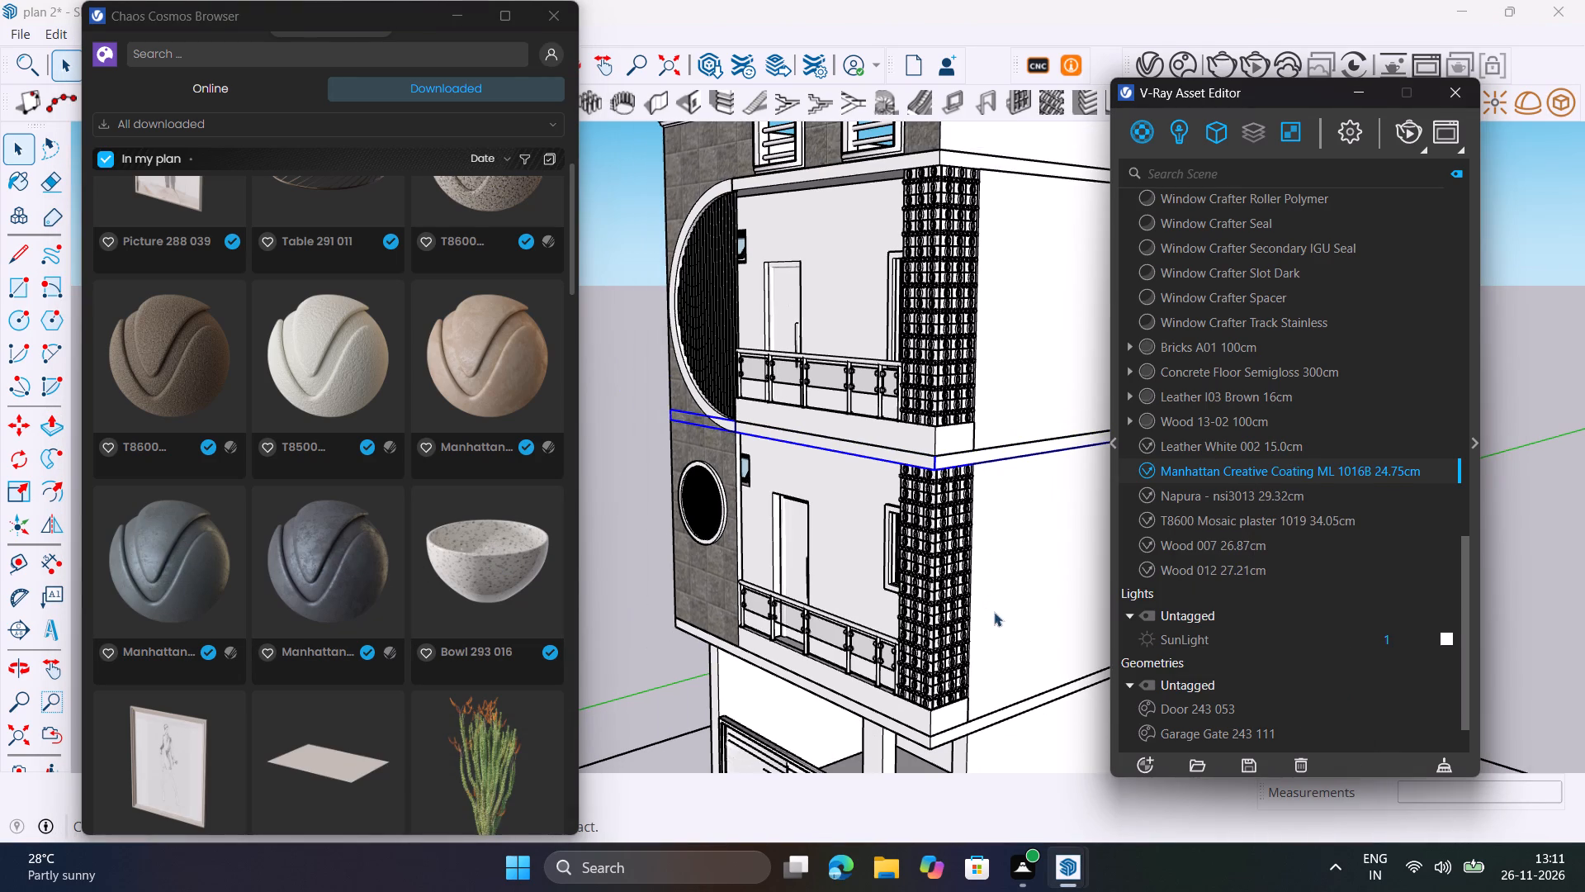
scroll(960, 727, up, 3)
click(954, 738)
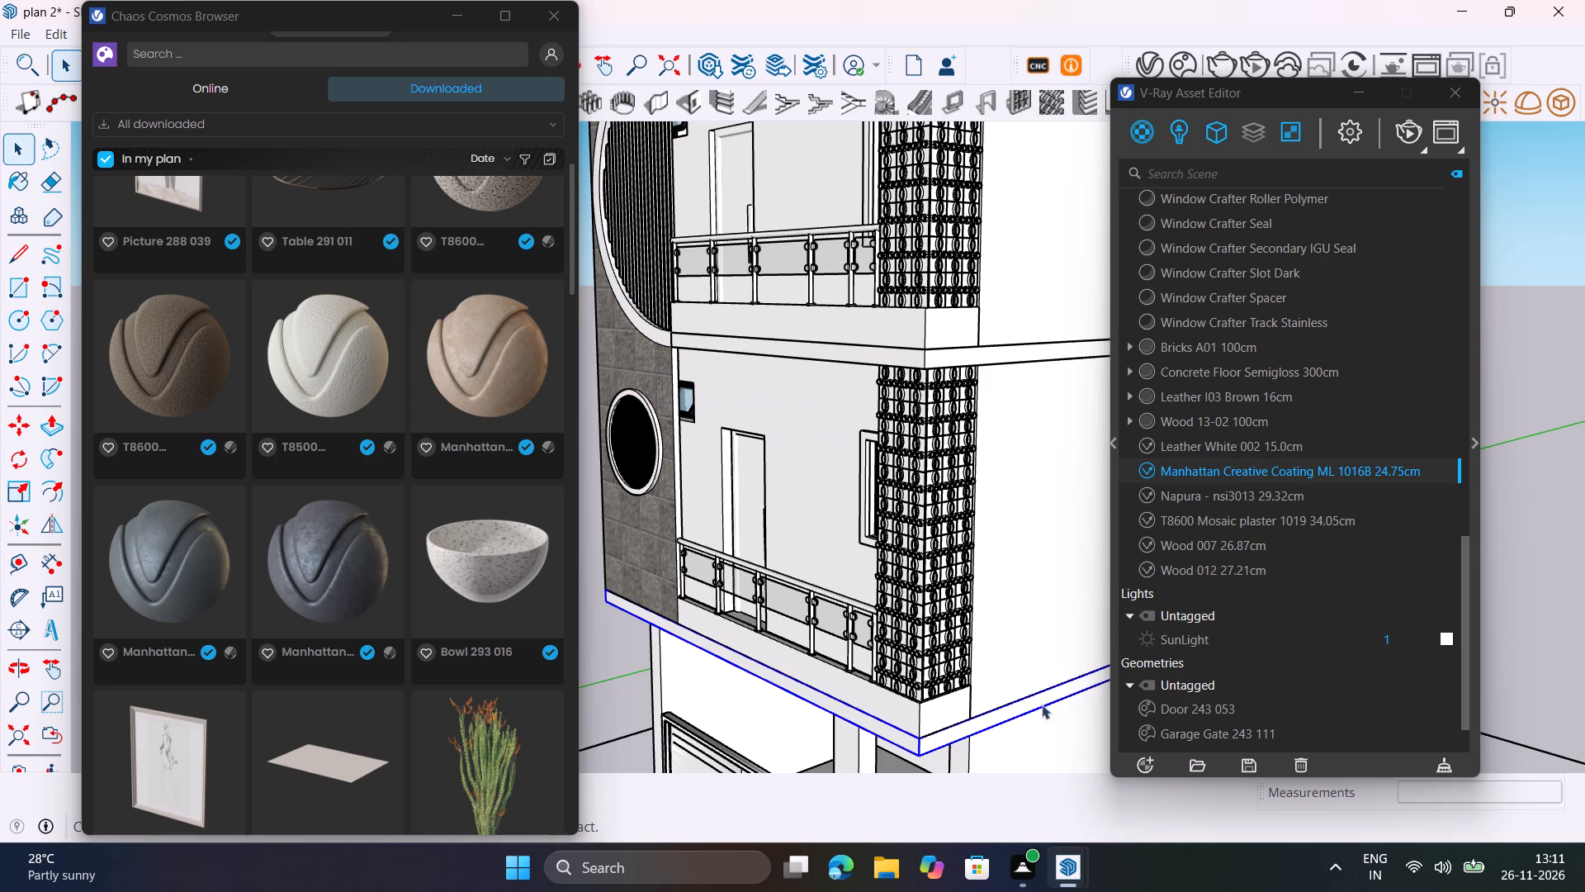
right_click(1302, 464)
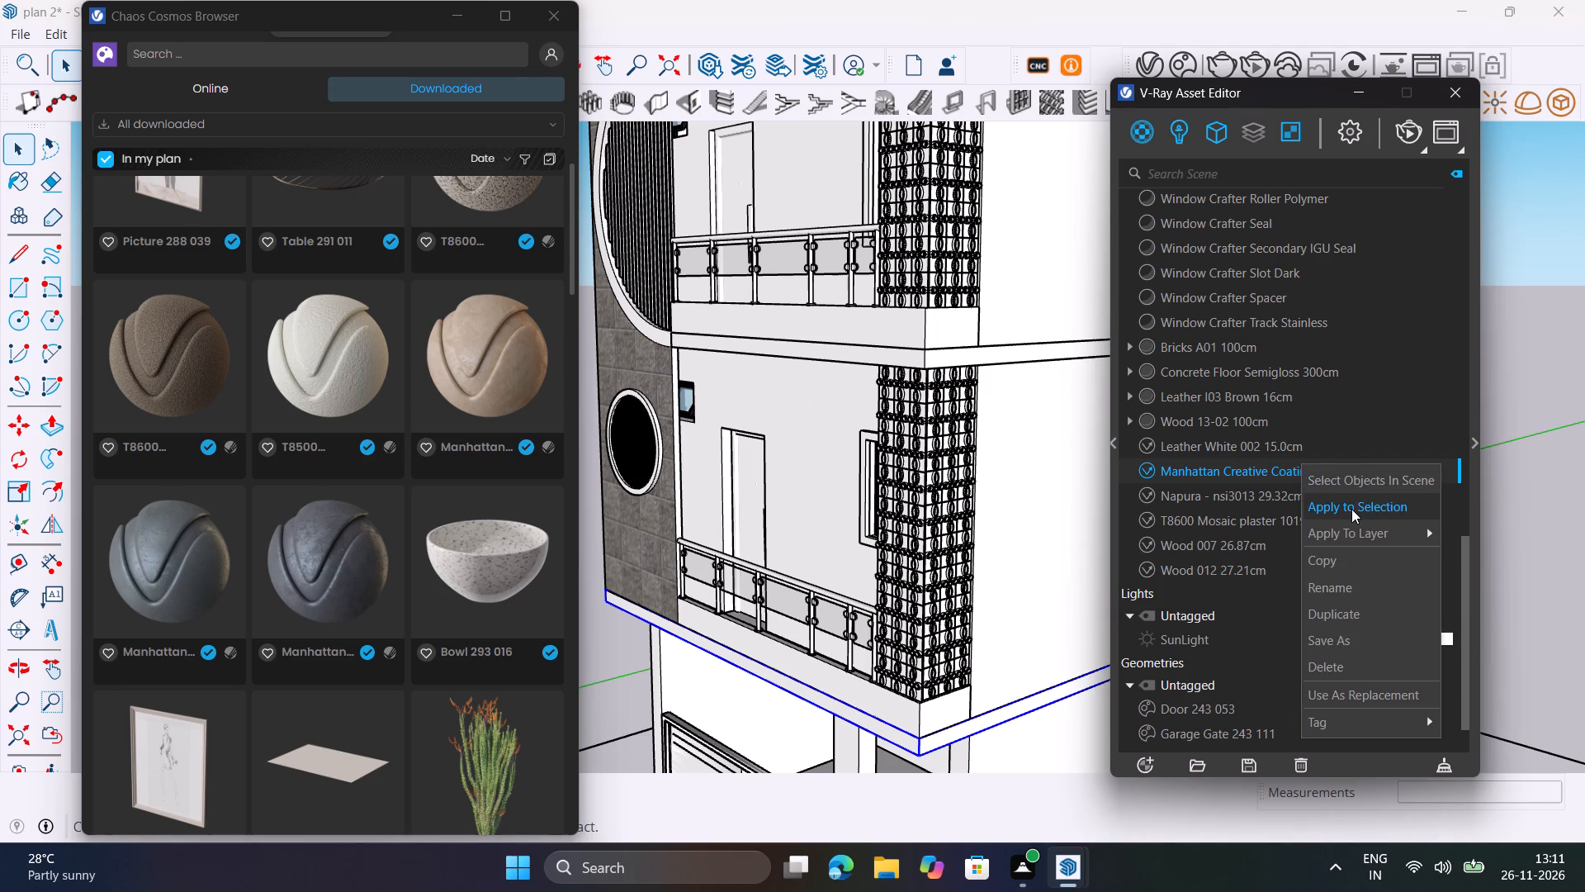
click(1351, 509)
Render the balcony corner in V-Ray to check the slab bands, stop the render, and close its window.
click(1418, 136)
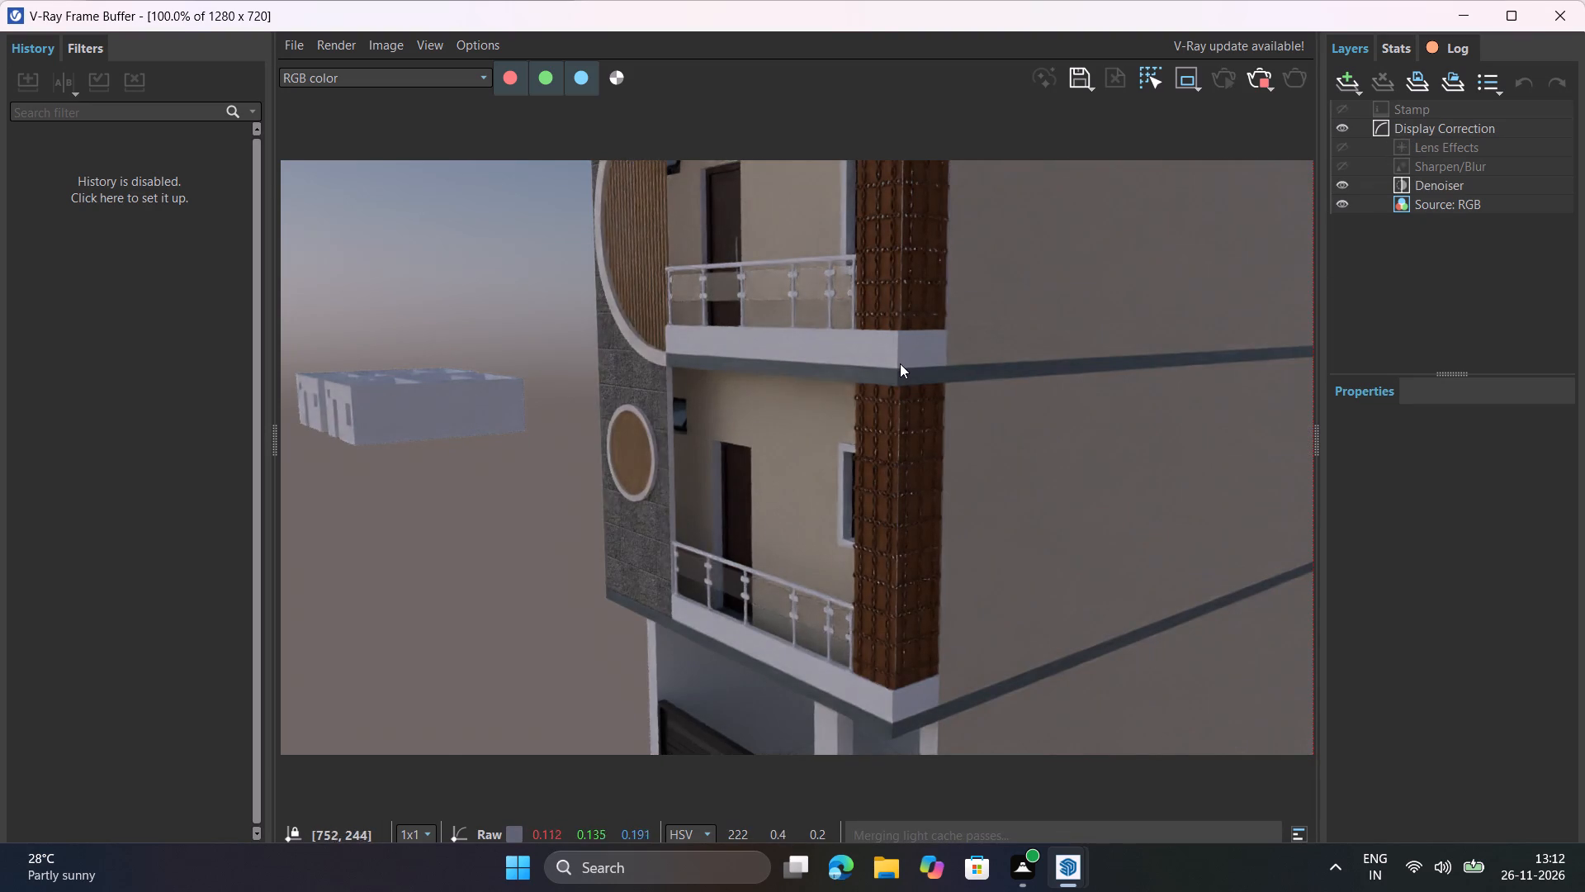
scroll(900, 363, up, 2)
scroll(901, 363, down, 2)
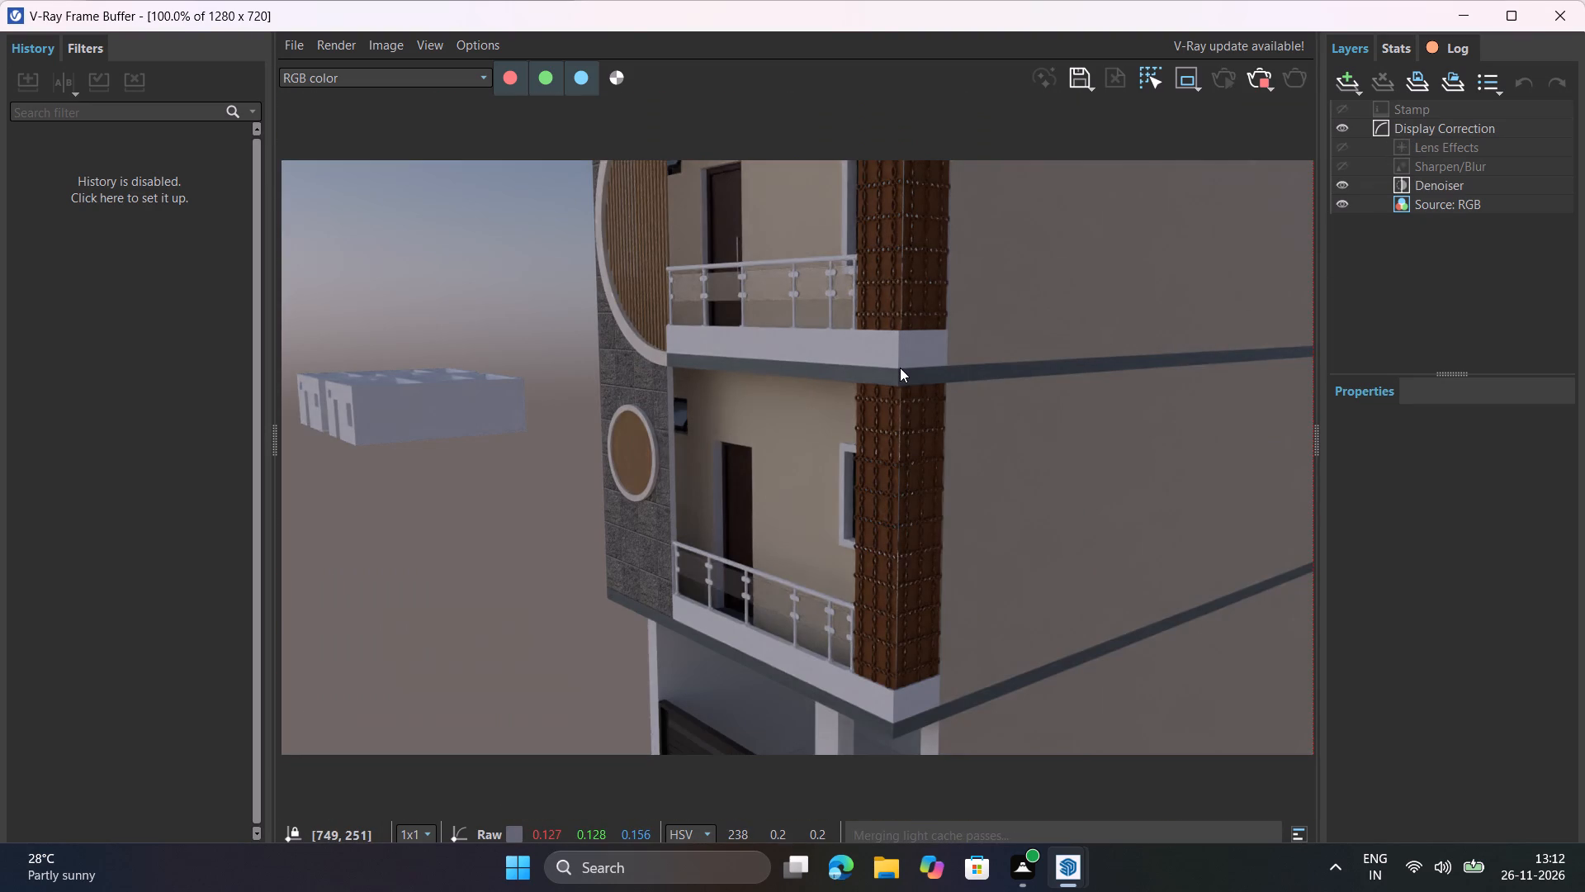
click(1258, 82)
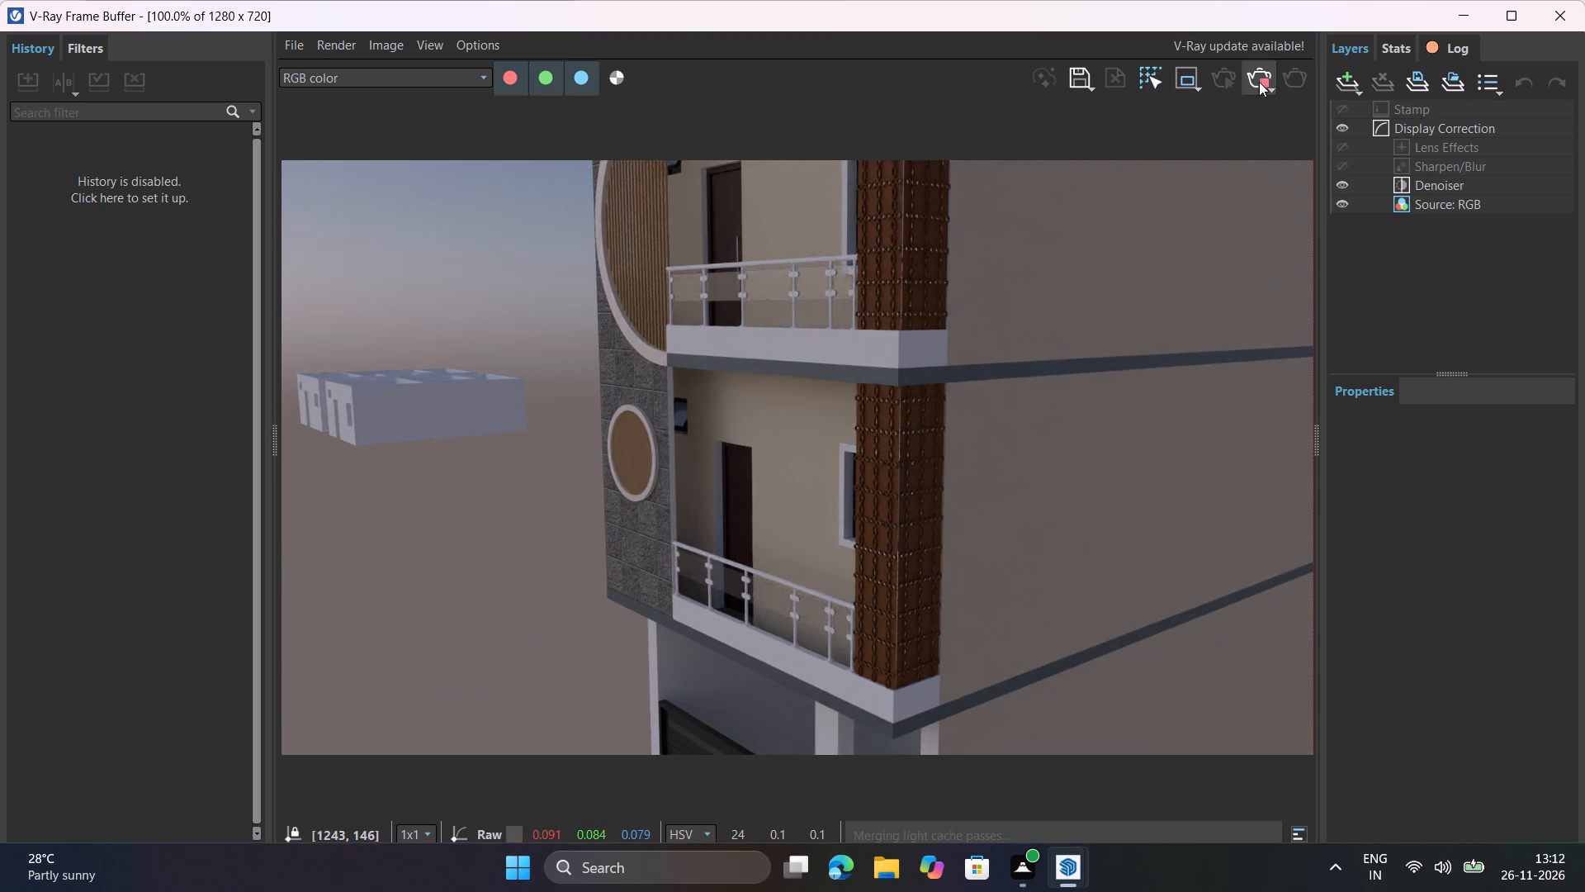
click(1557, 19)
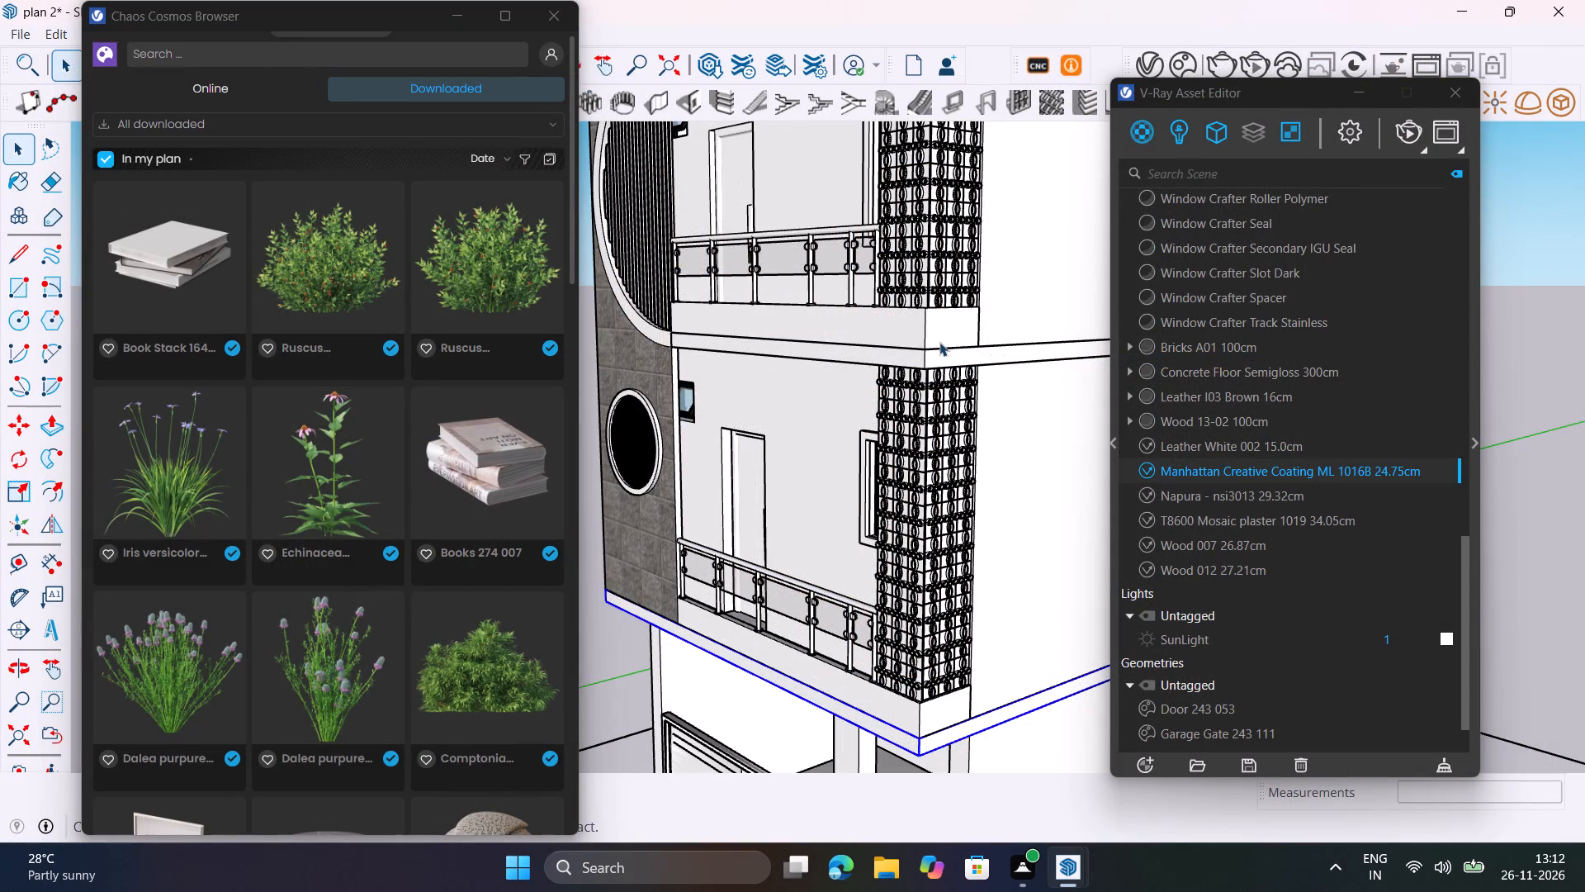
Apply Manhattan Creative Coating ML 1016B 24.75cm to the front and side faces of the upper balcony's base below the railing.
click(934, 332)
click(920, 331)
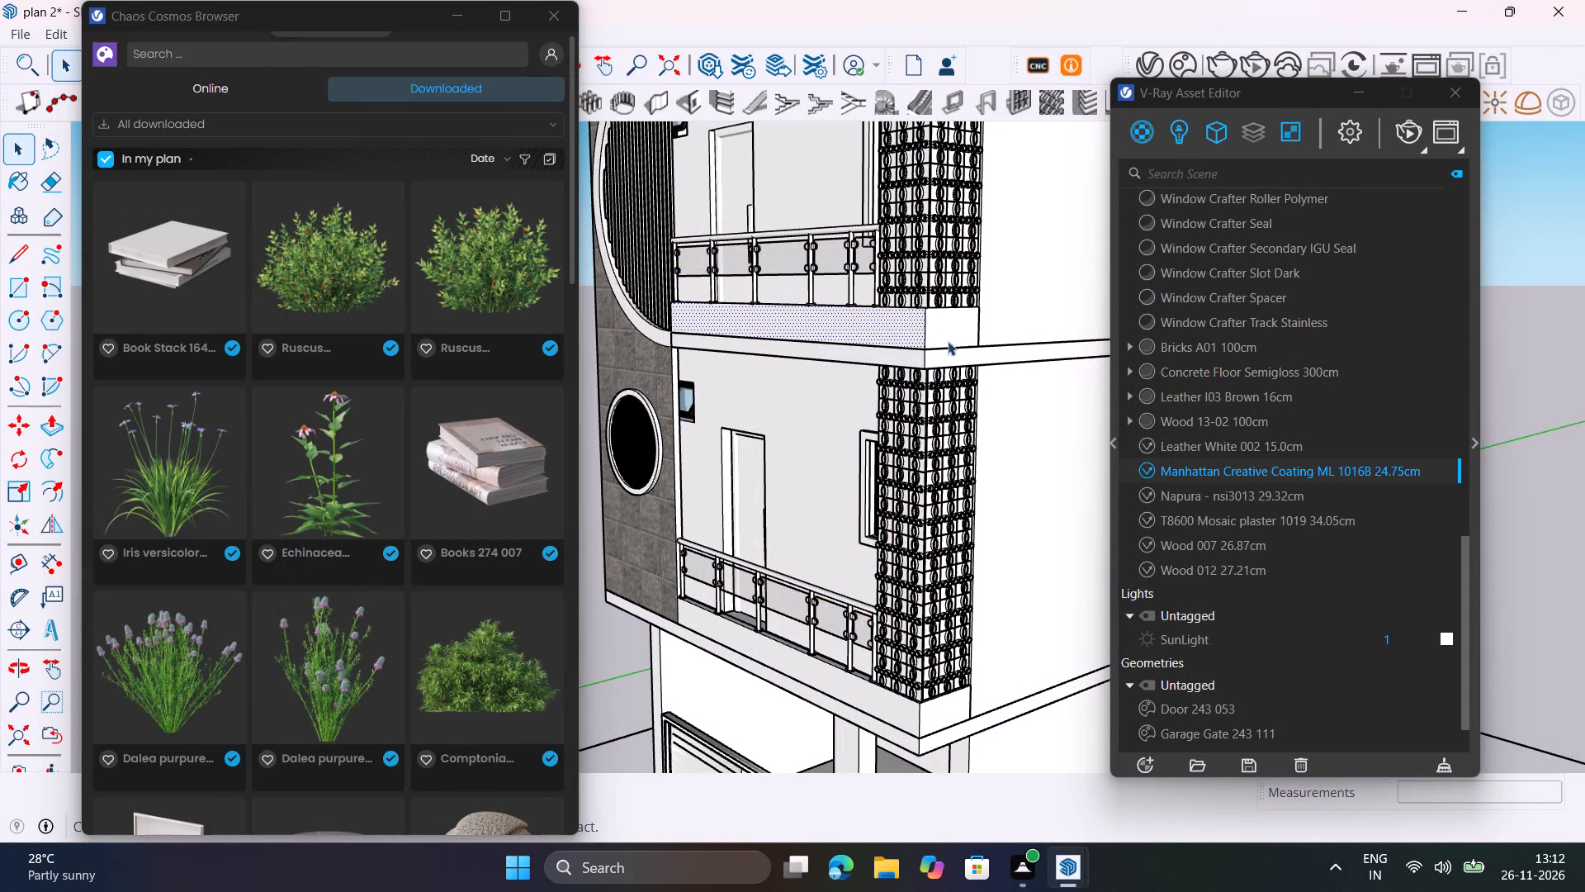
right_click(1199, 470)
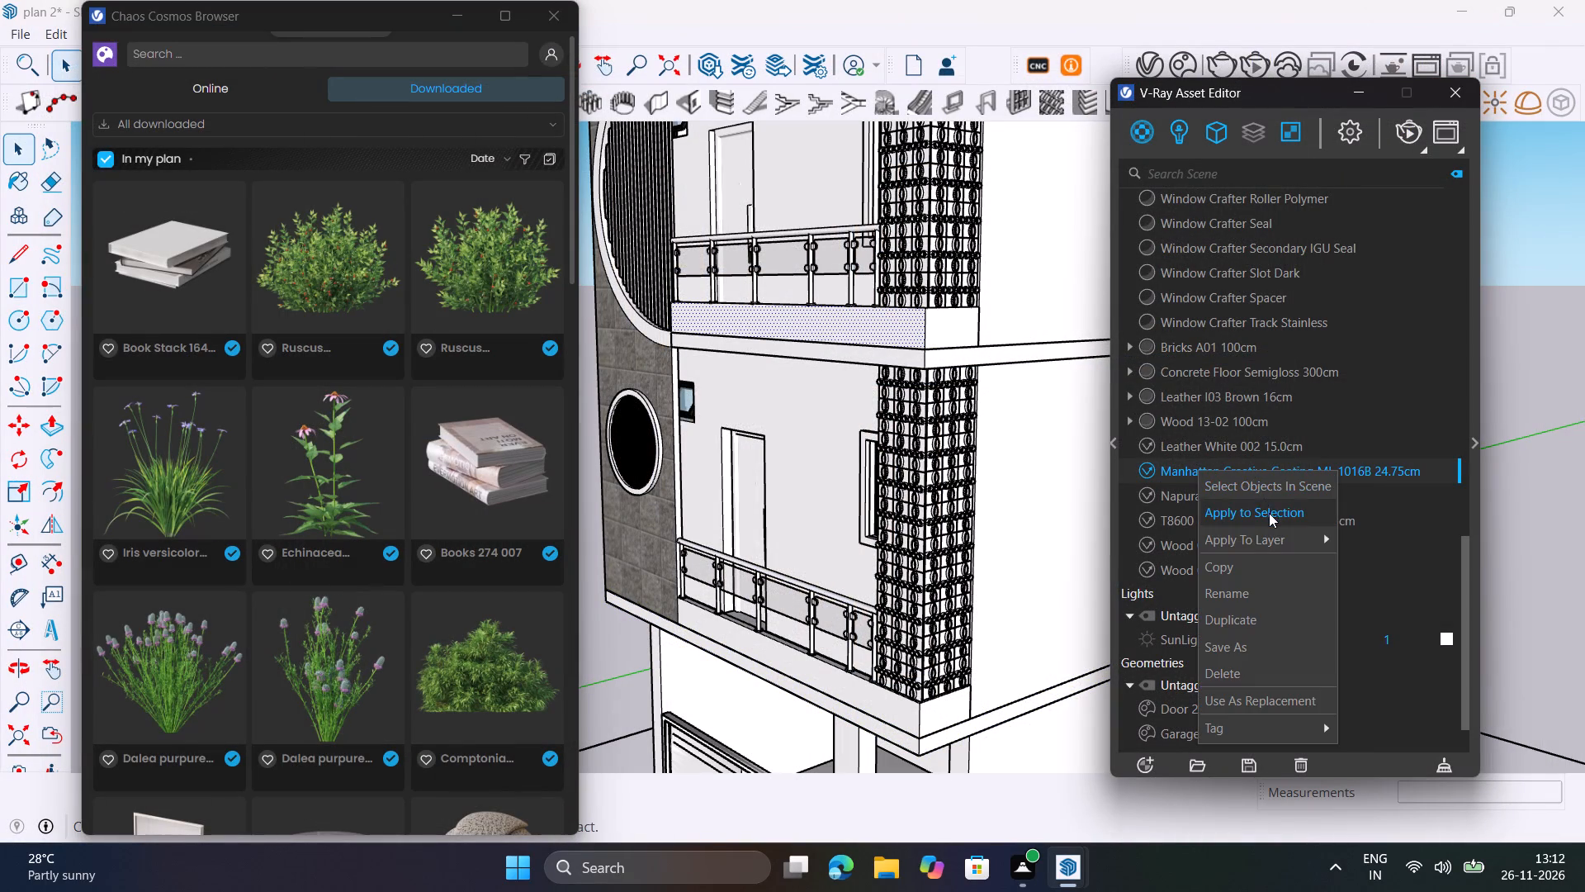
click(1269, 513)
click(943, 334)
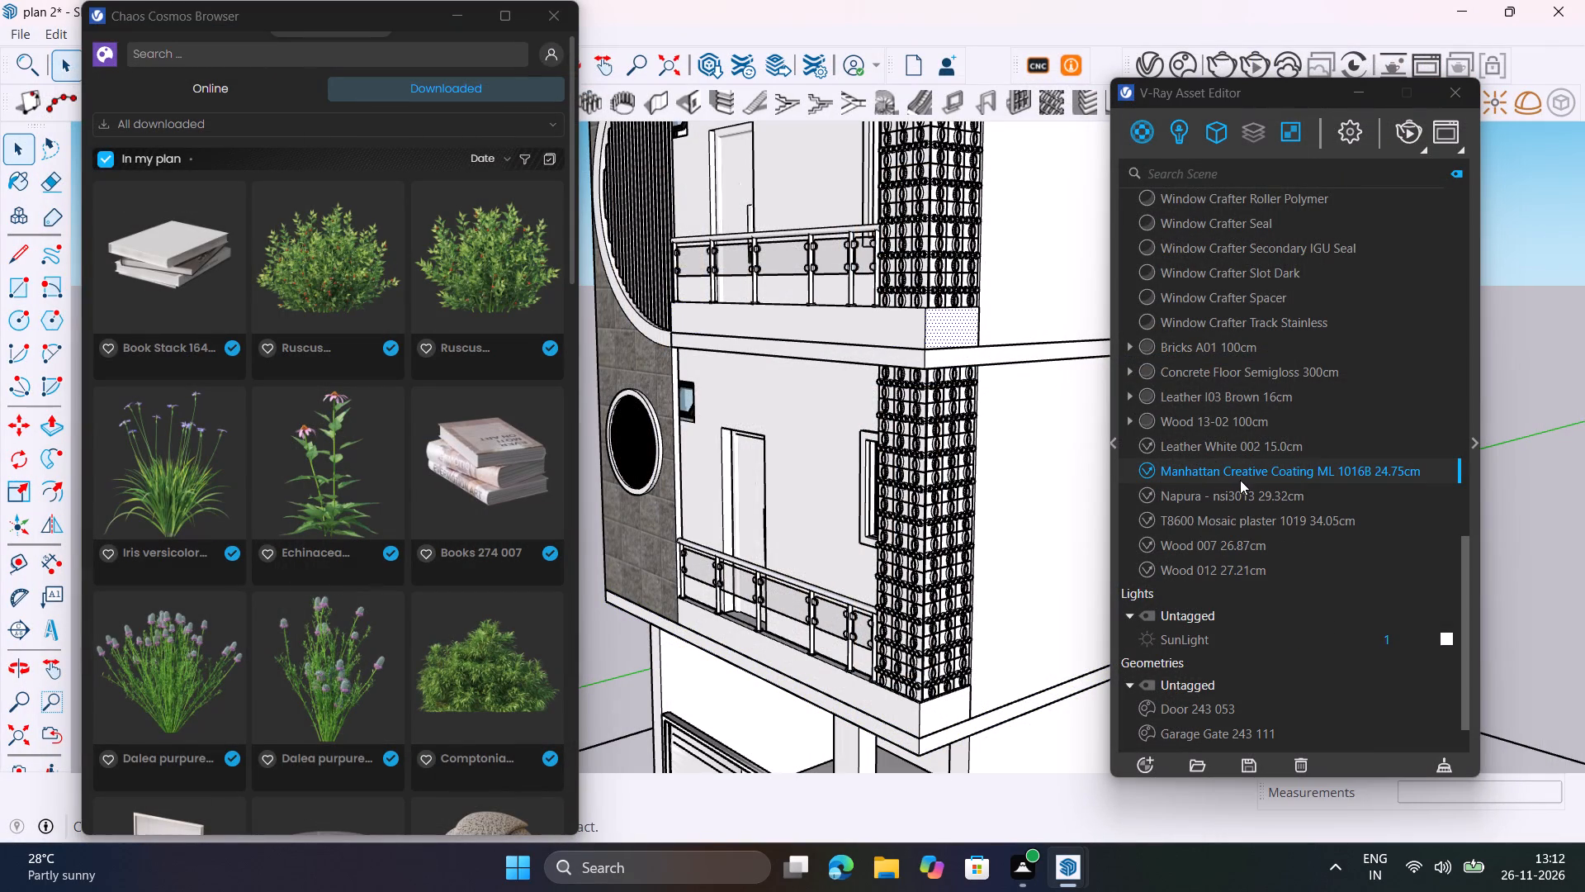
right_click(1251, 475)
click(1308, 521)
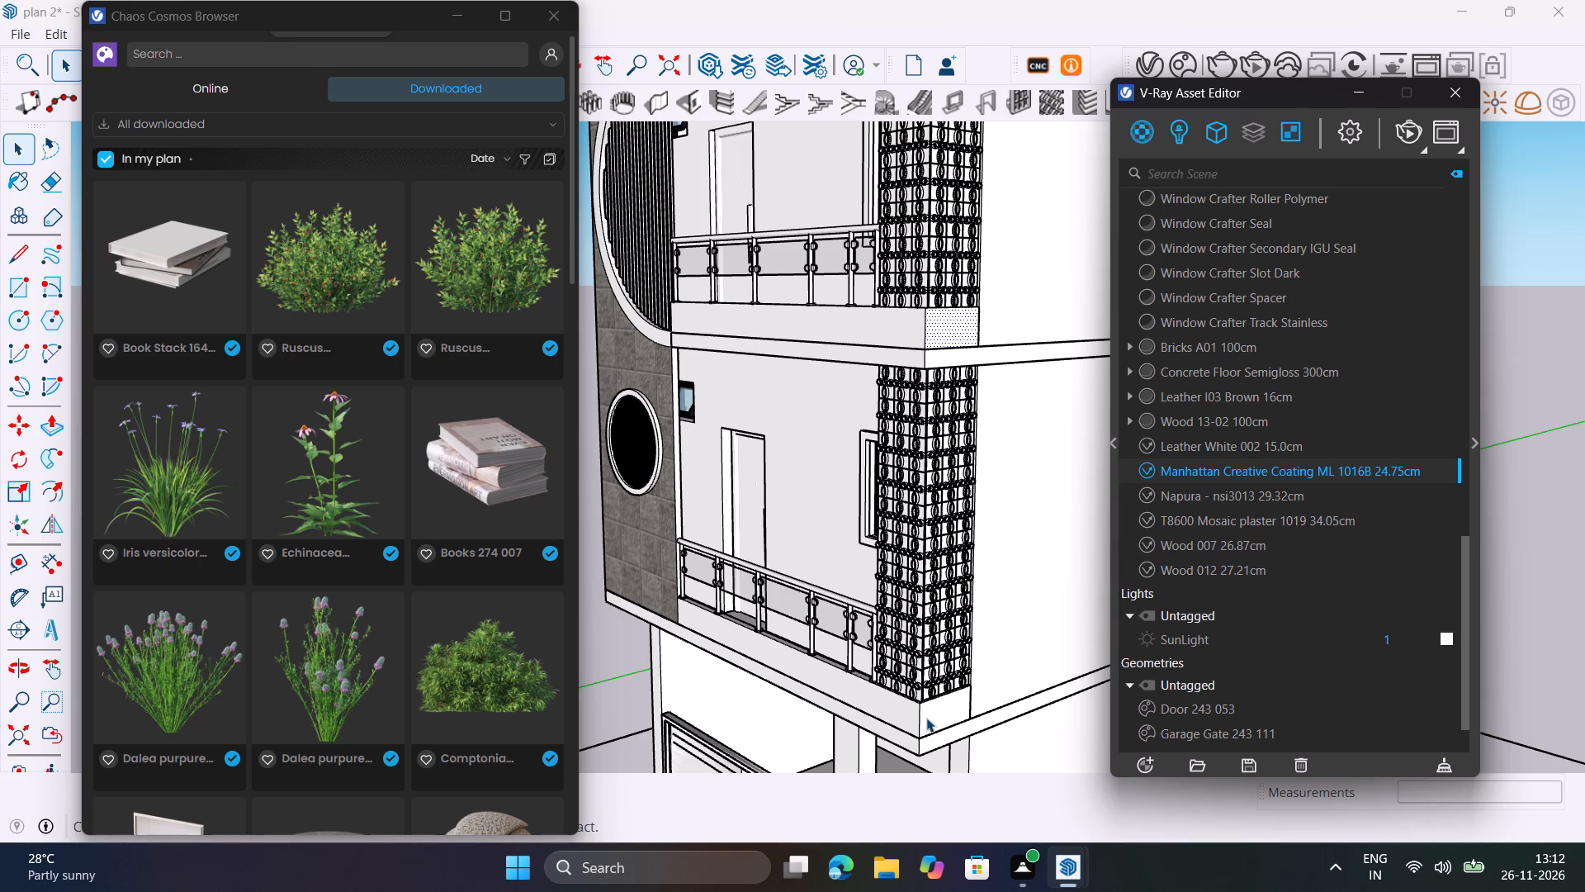
Apply Manhattan Creative Coating ML 1016B 24.75cm to the side and front faces of the lower balcony's base below the railing.
click(923, 718)
right_click(1284, 469)
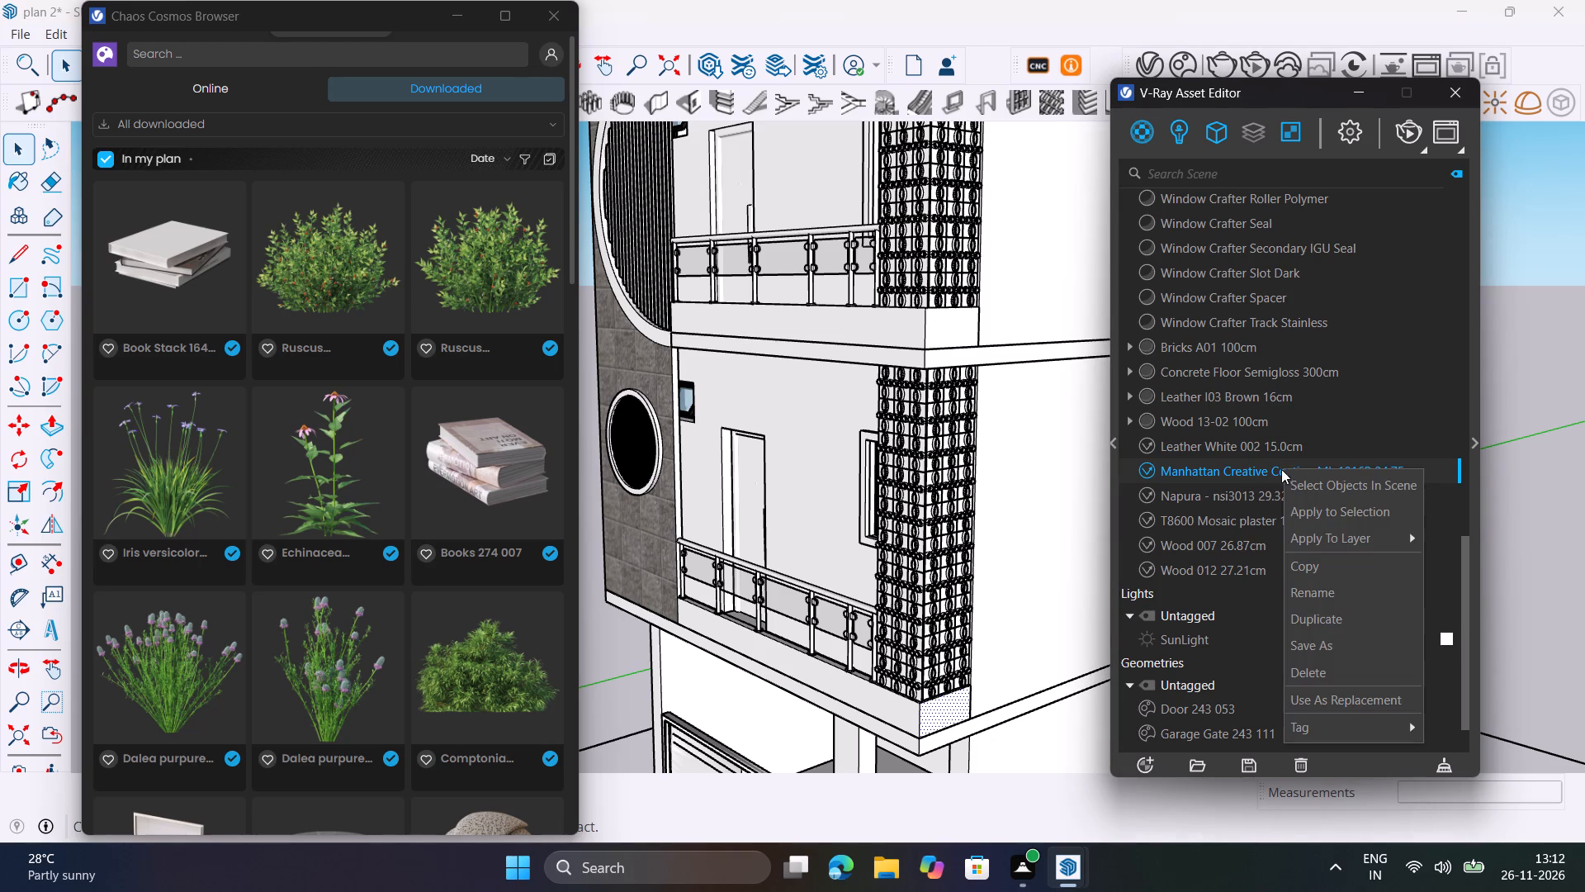
click(1314, 510)
click(917, 716)
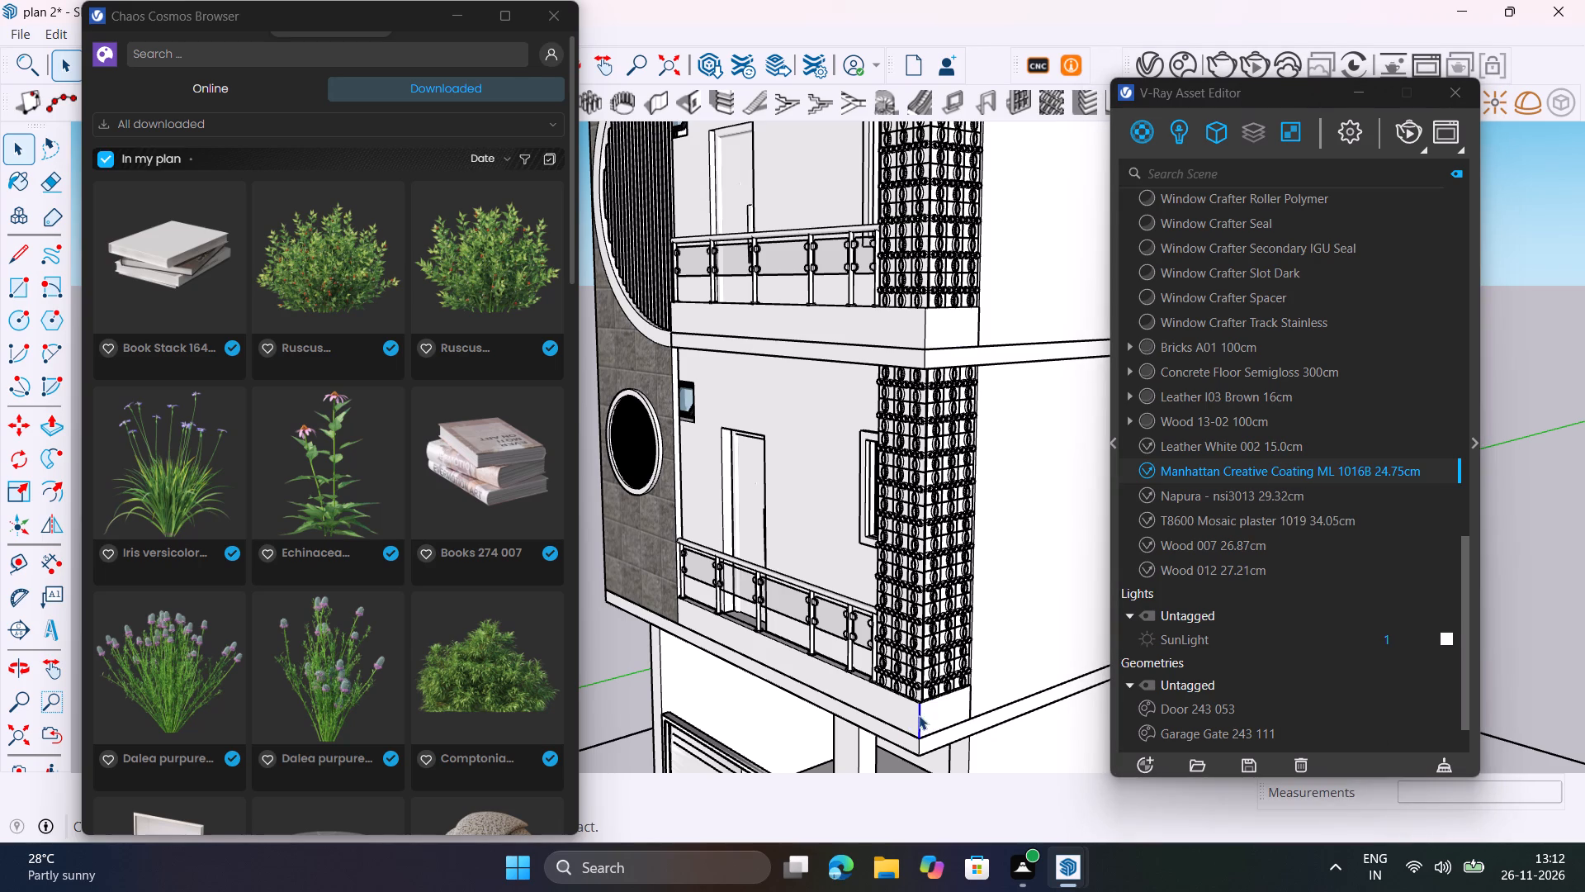
click(898, 716)
right_click(1289, 471)
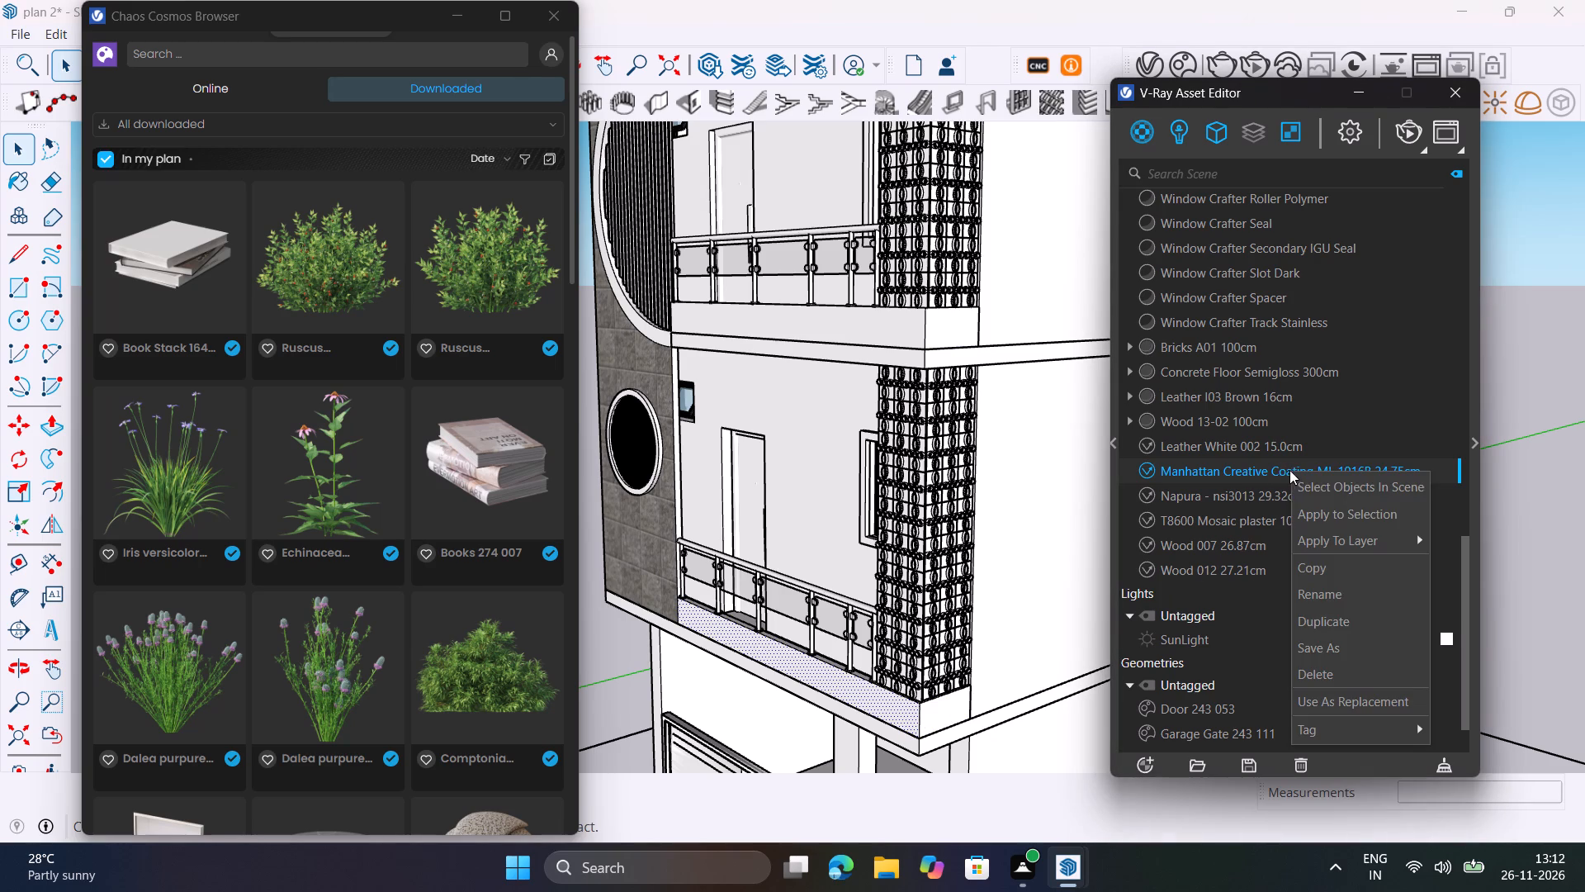
click(1334, 509)
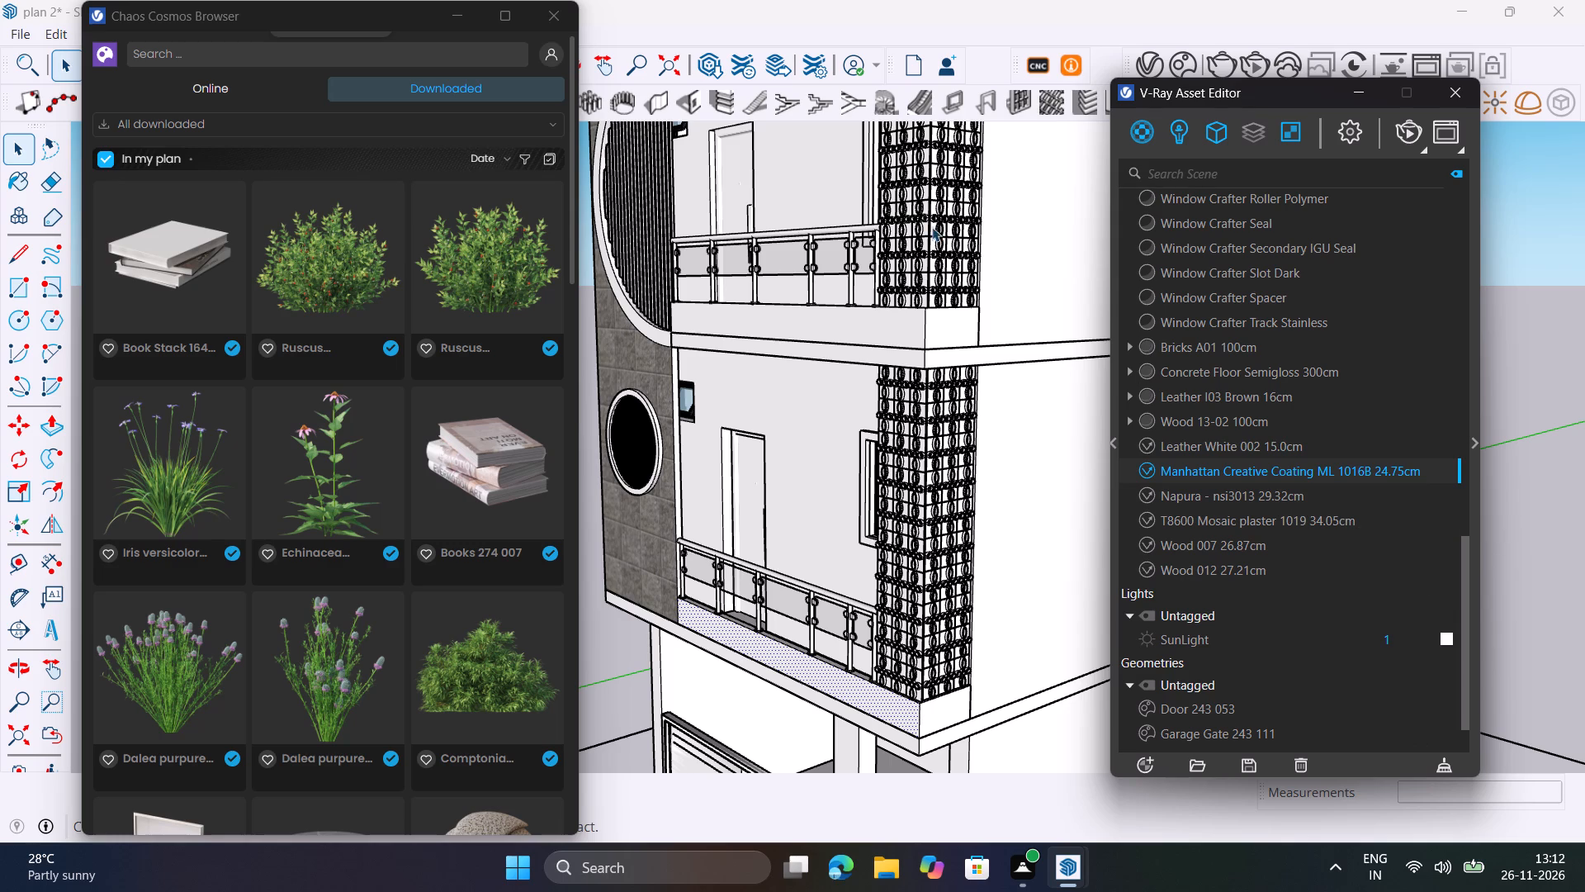
Apply Manhattan Creative Coating ML 1016B 24.75cm to the roof-level slab band above the upper balcony.
scroll(707, 508, down, 3)
middle_drag(842, 385, 840, 401)
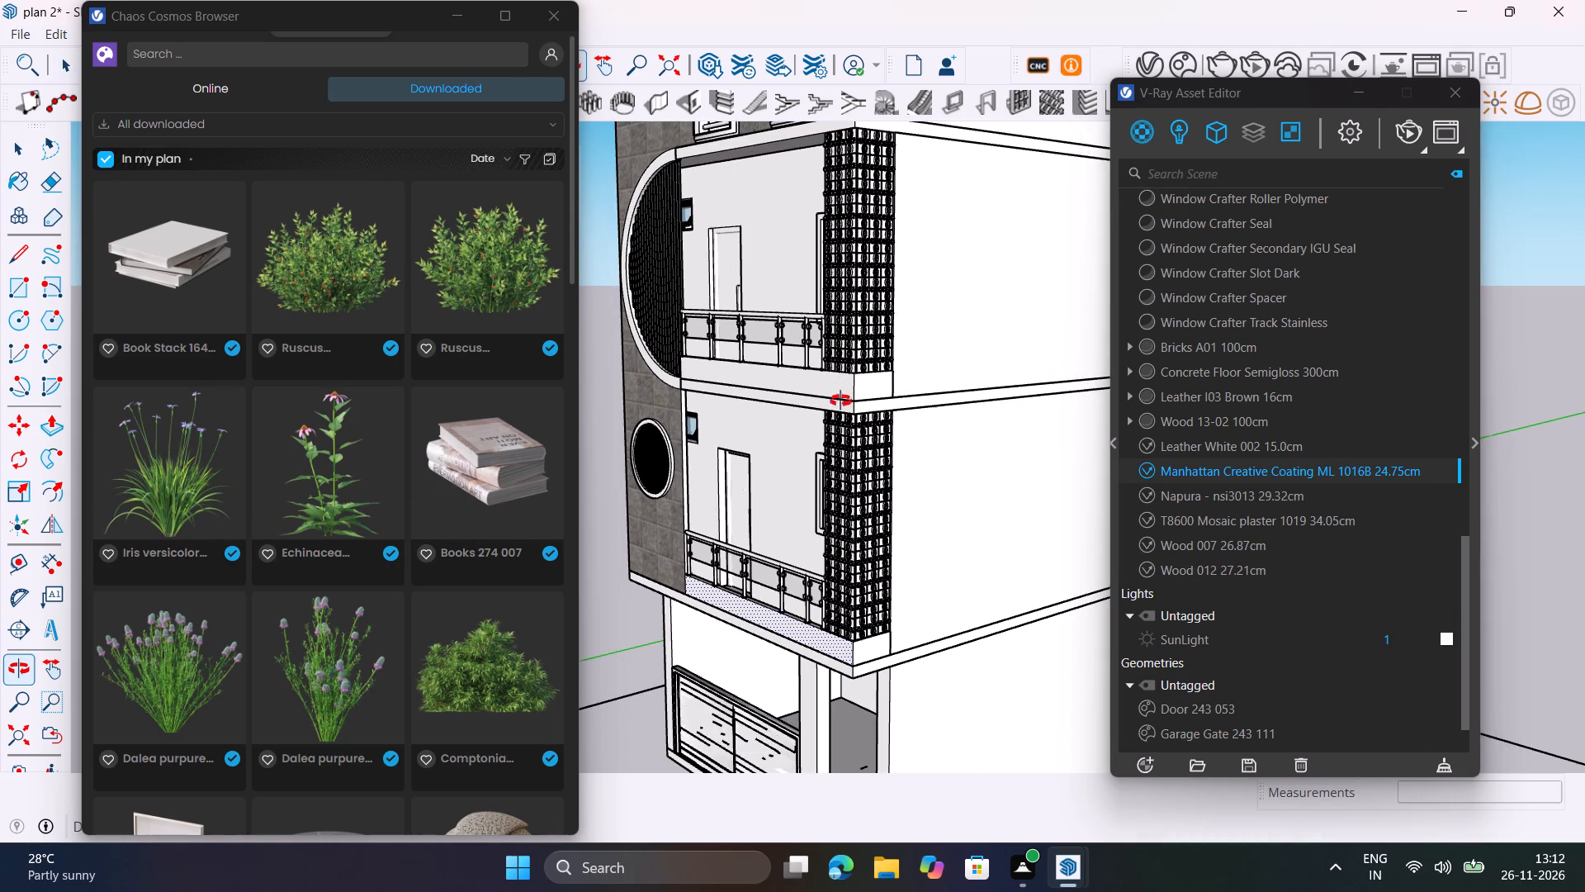
middle_drag(840, 401, 839, 416)
scroll(839, 406, down, 3)
scroll(856, 180, up, 6)
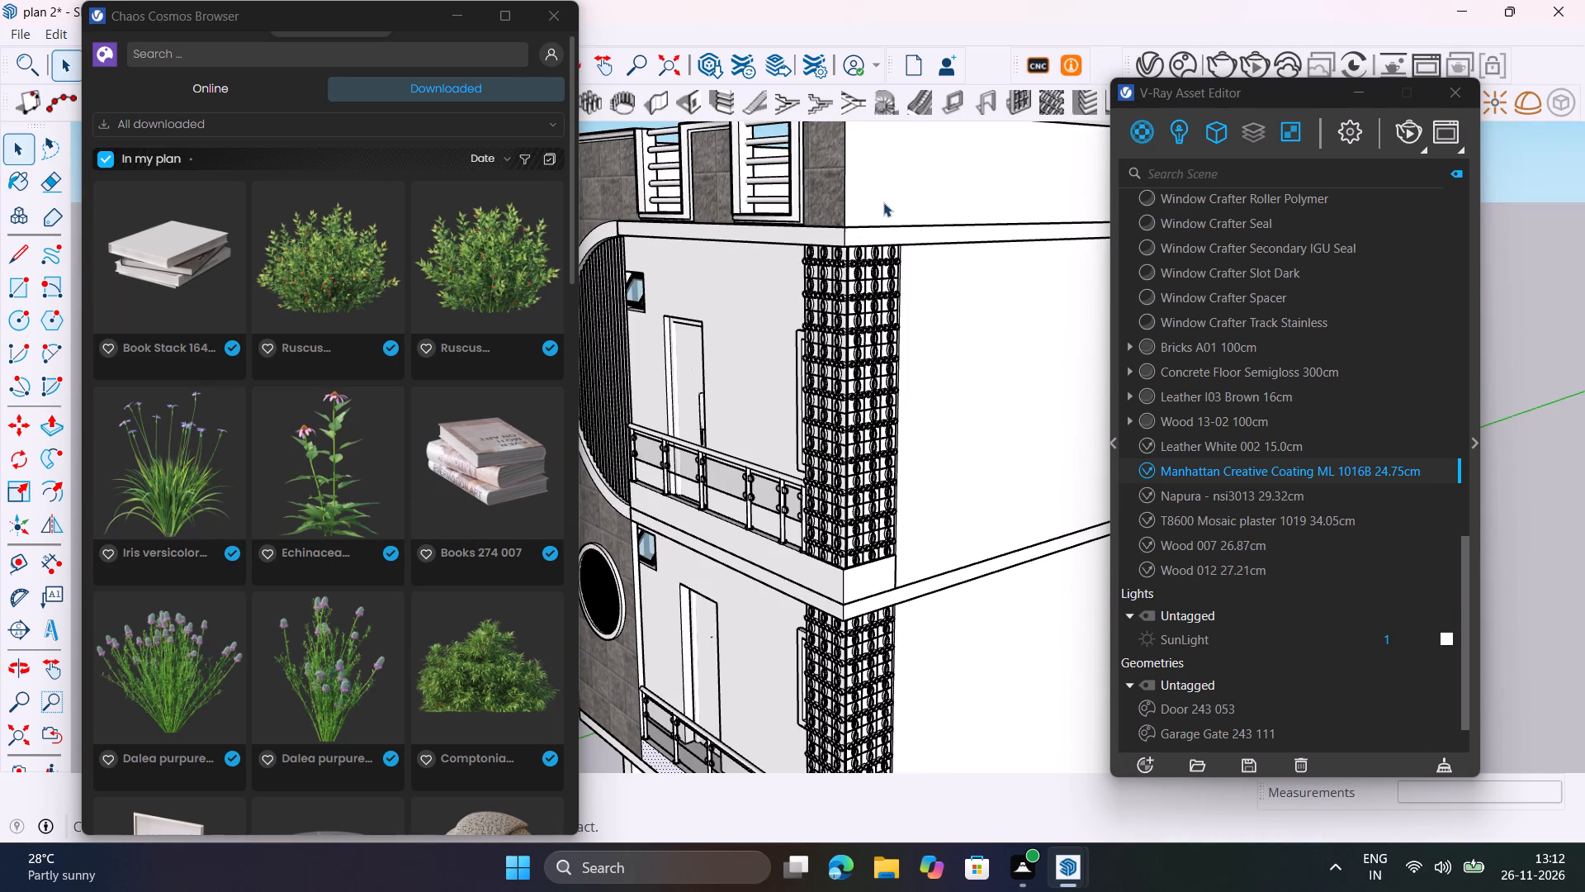
click(894, 232)
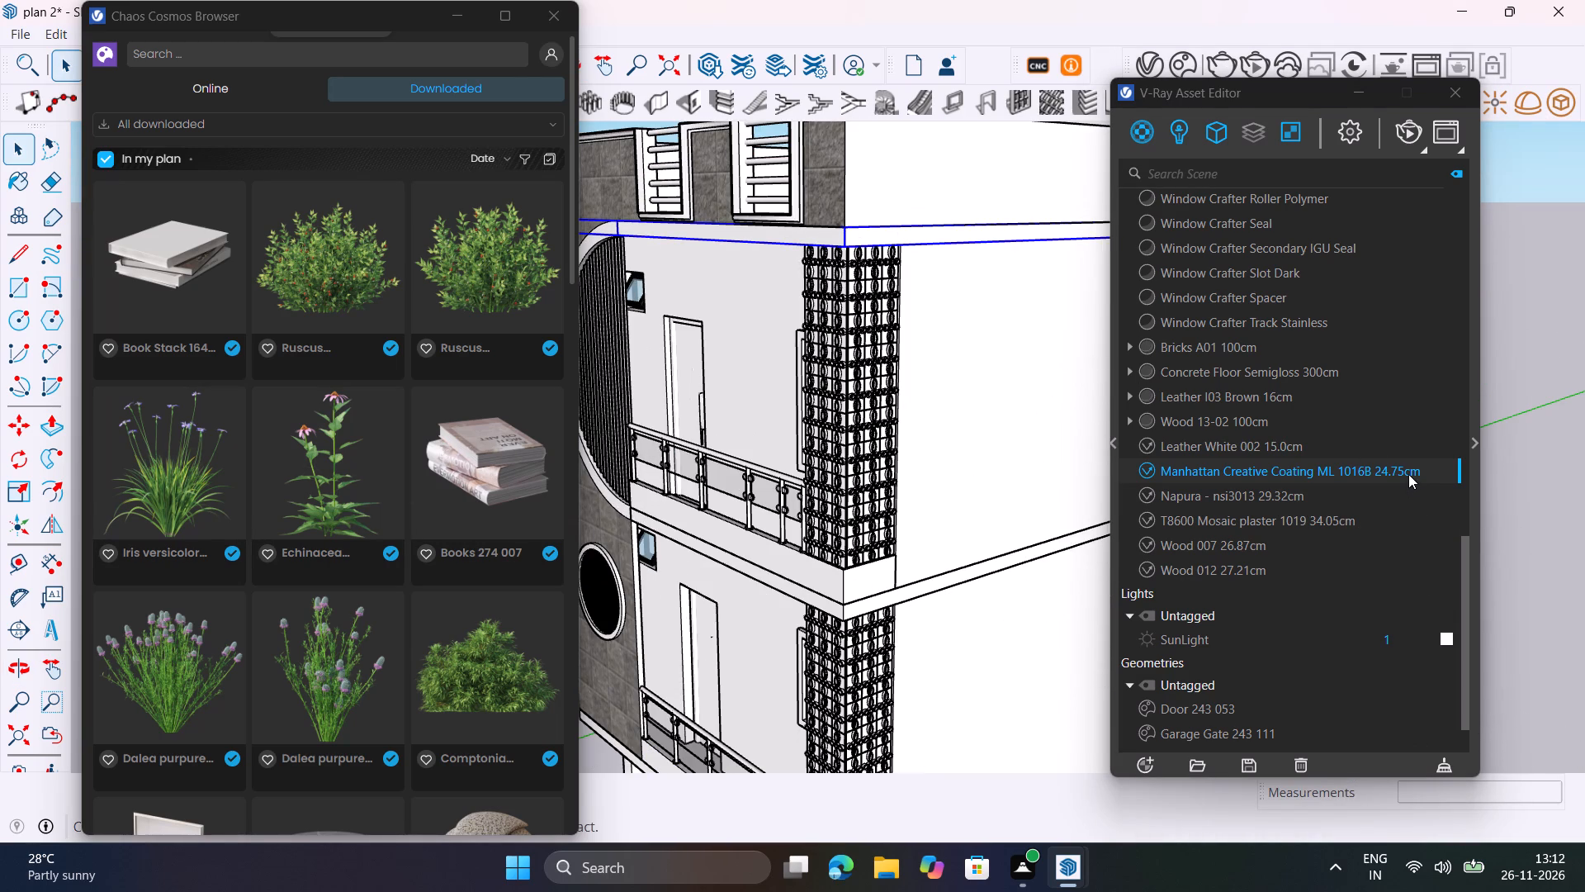
right_click(1408, 474)
click(1374, 520)
Render the whole house from the balcony corner in V-Ray, inspect the coated bands, stop the render, and close its window.
scroll(966, 358, down, 7)
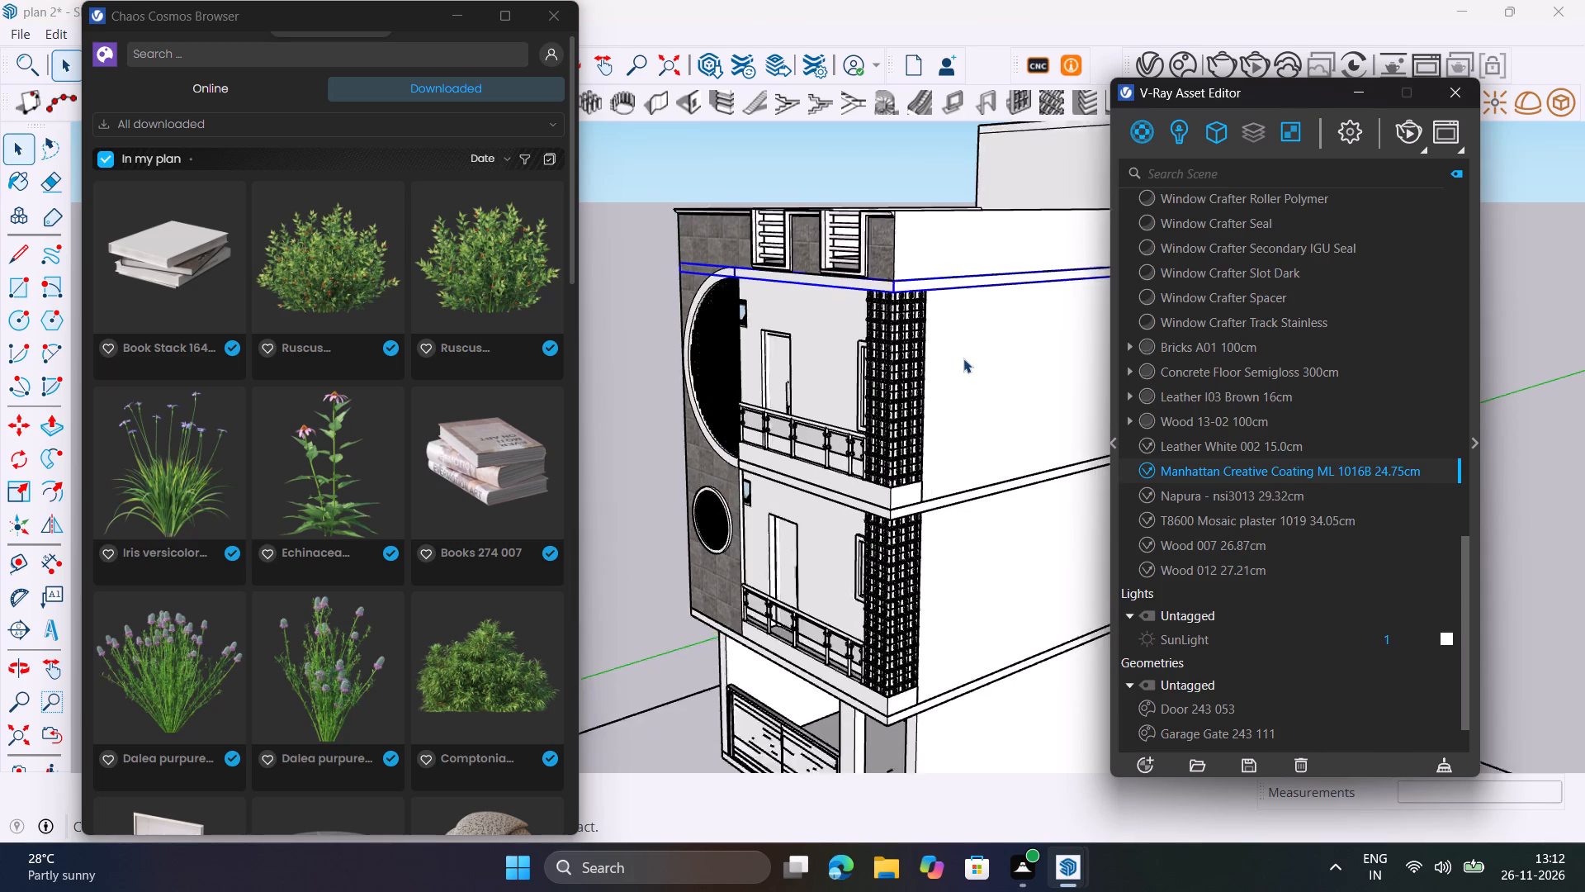
scroll(963, 358, down, 2)
click(712, 217)
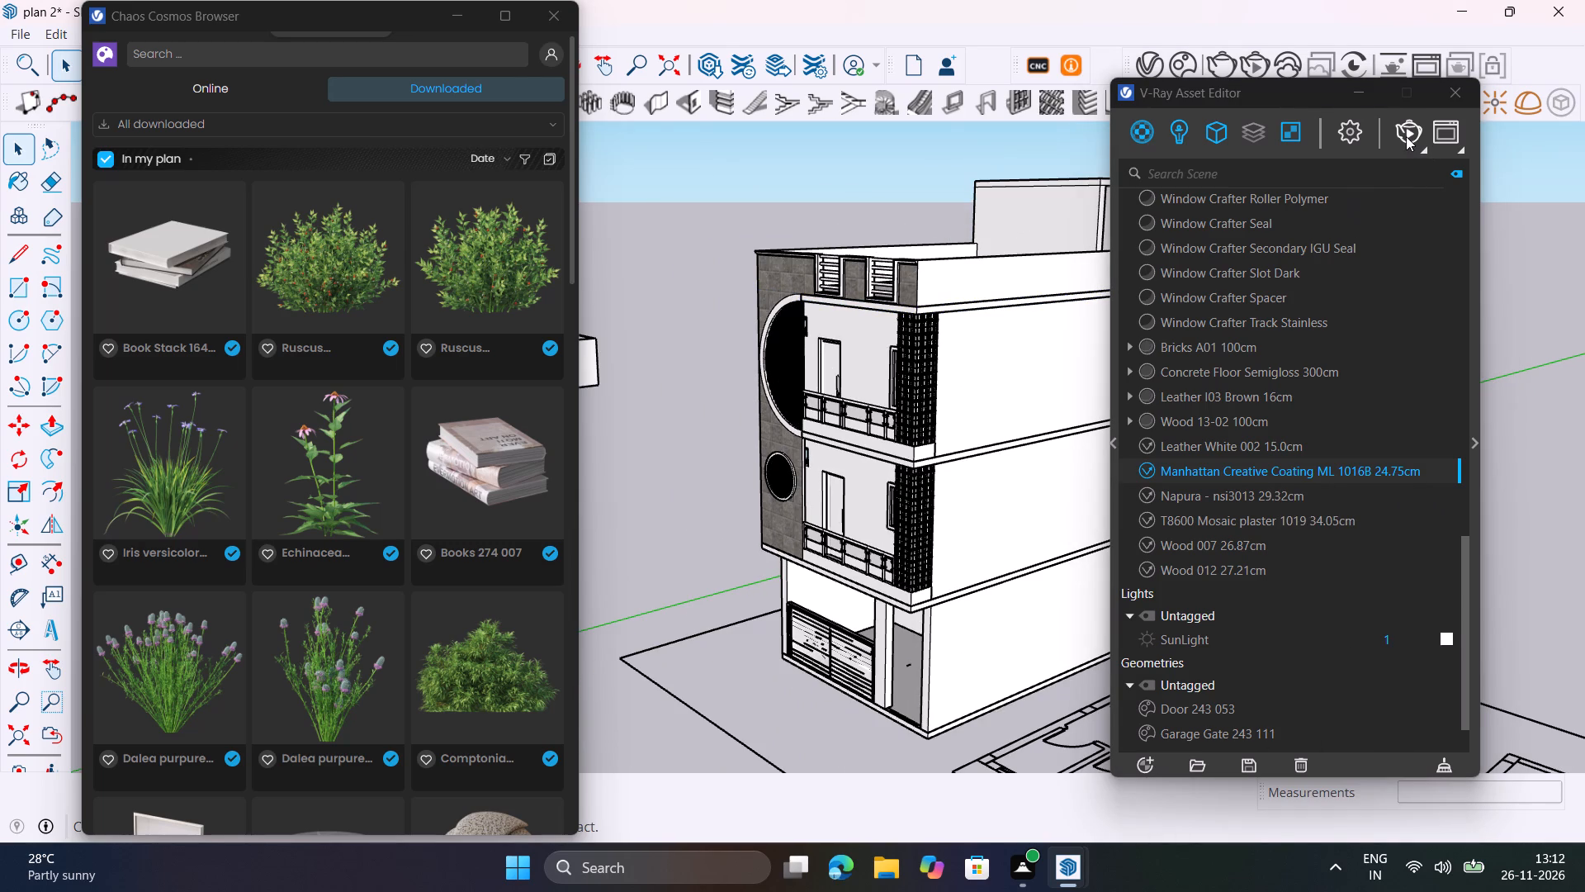
click(1406, 136)
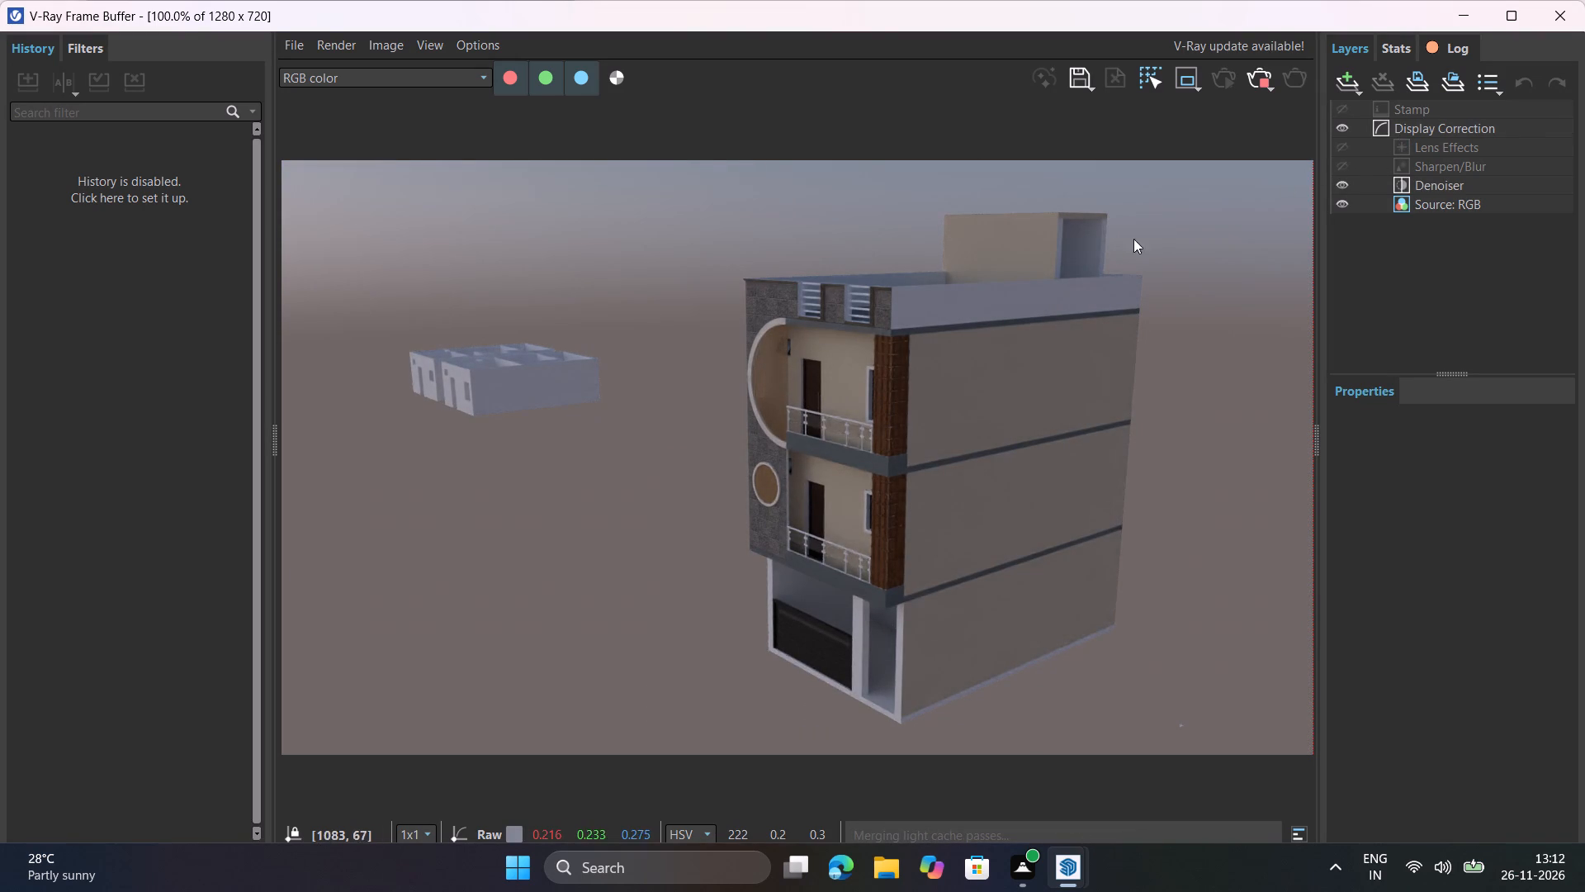
scroll(878, 336, up, 2)
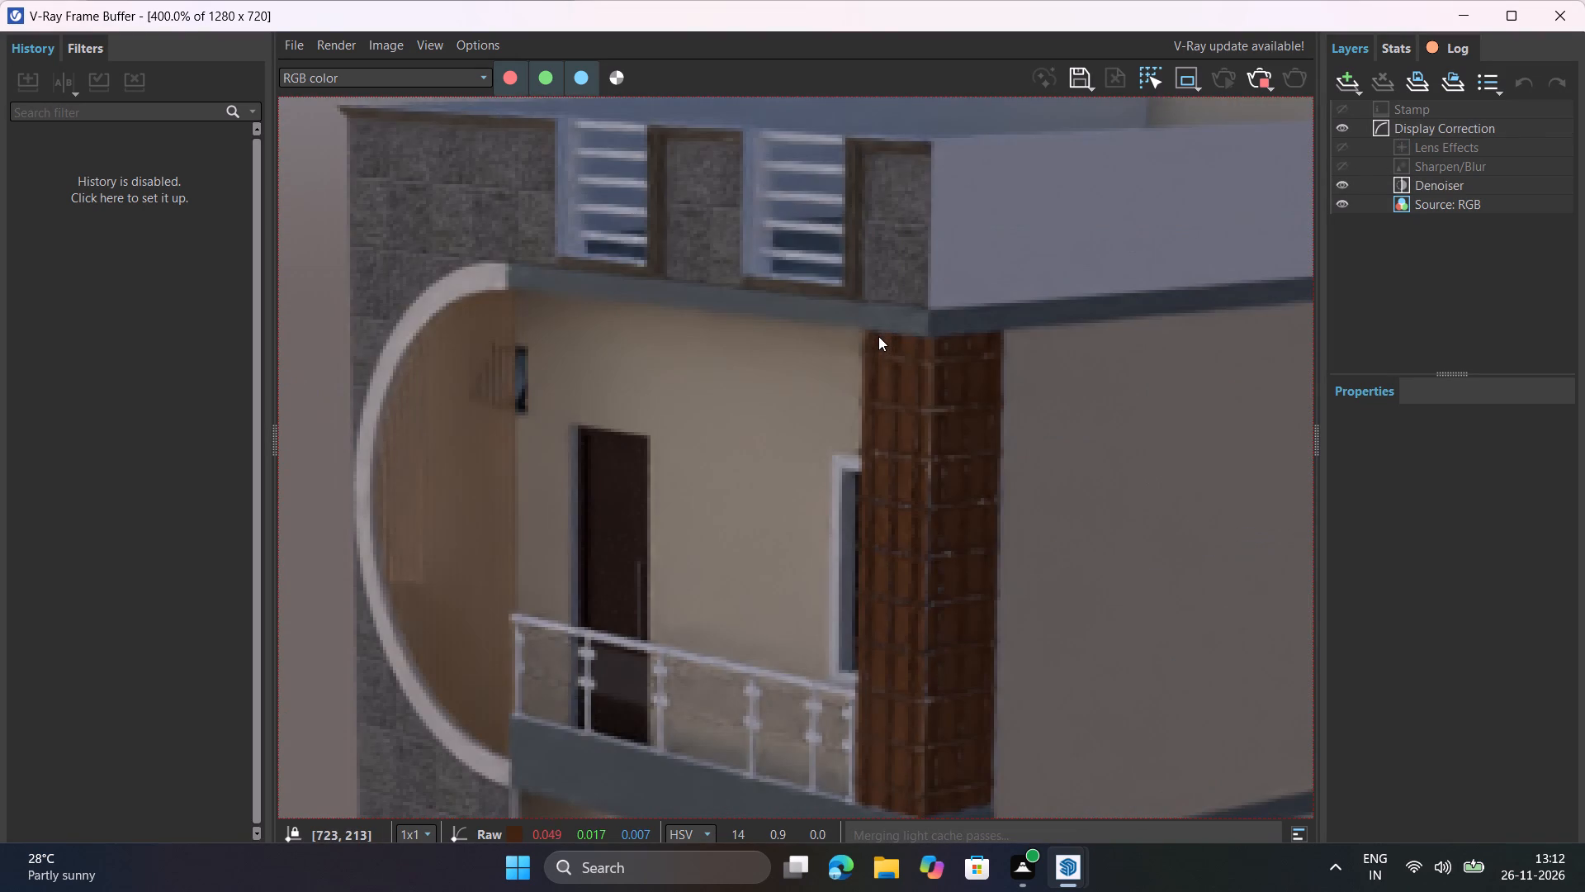
scroll(878, 336, down, 2)
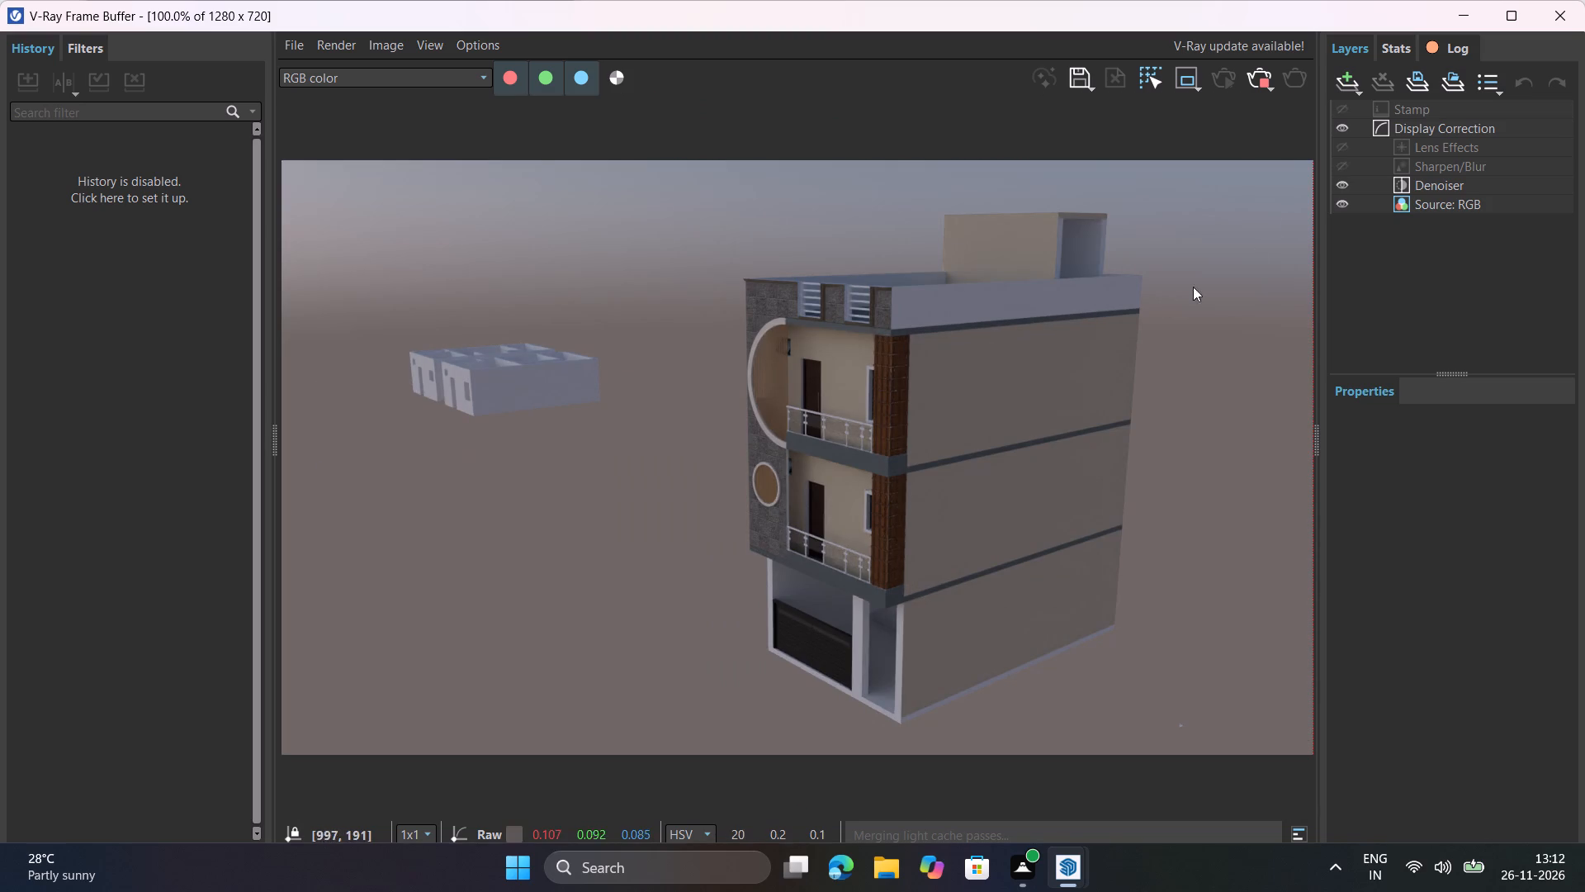
click(1261, 81)
click(1558, 21)
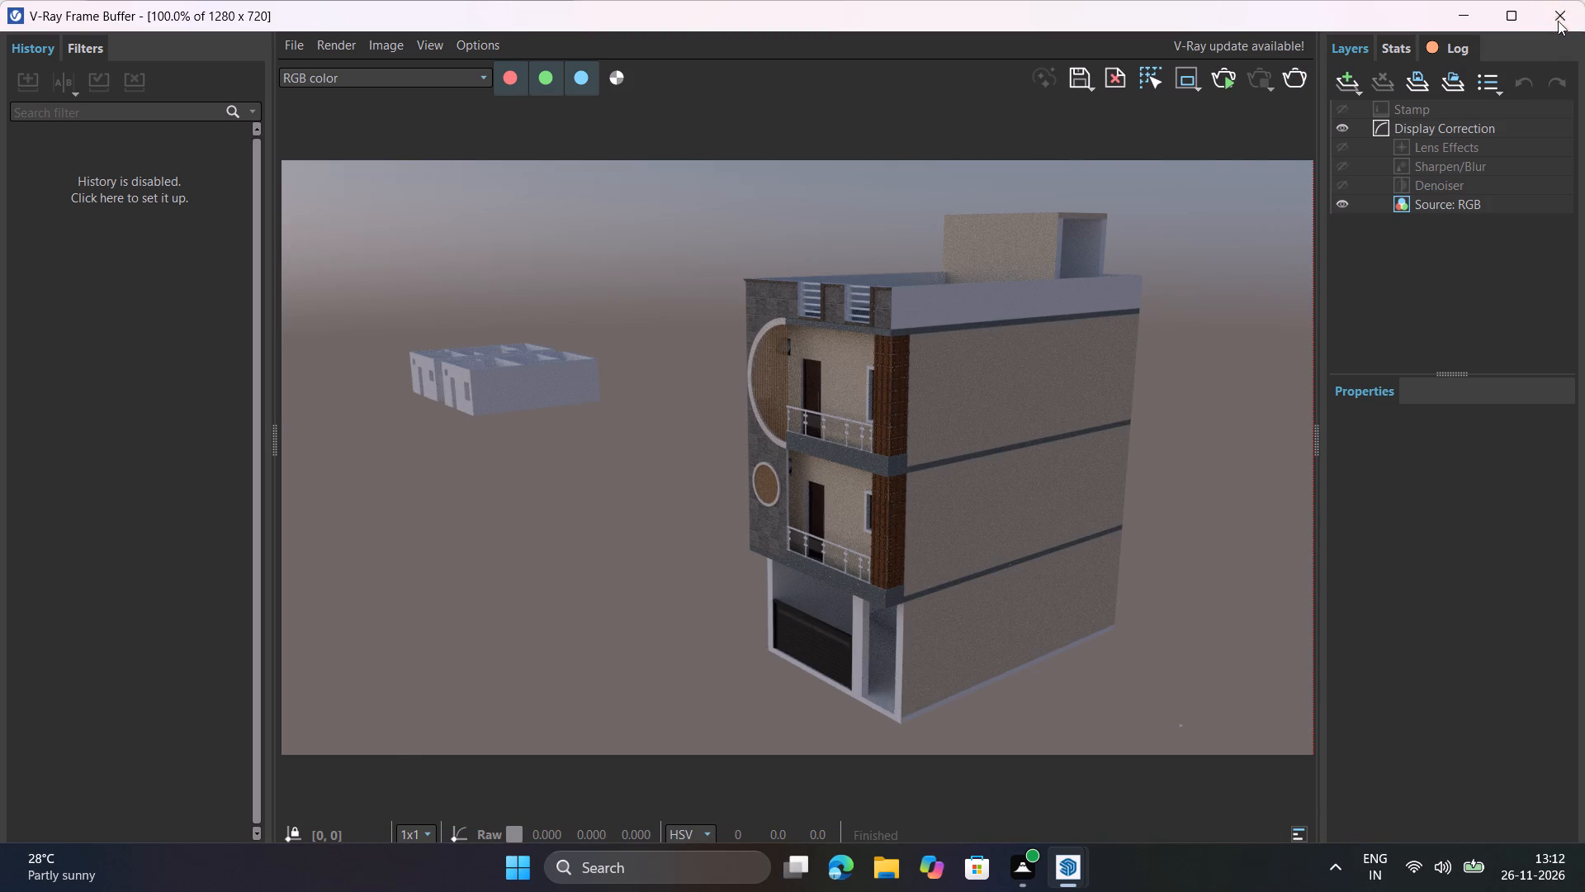
Close the V-Ray Asset Editor and the Chaos Cosmos browser to clear the view of the house.
middle_drag(925, 377, 1400, 462)
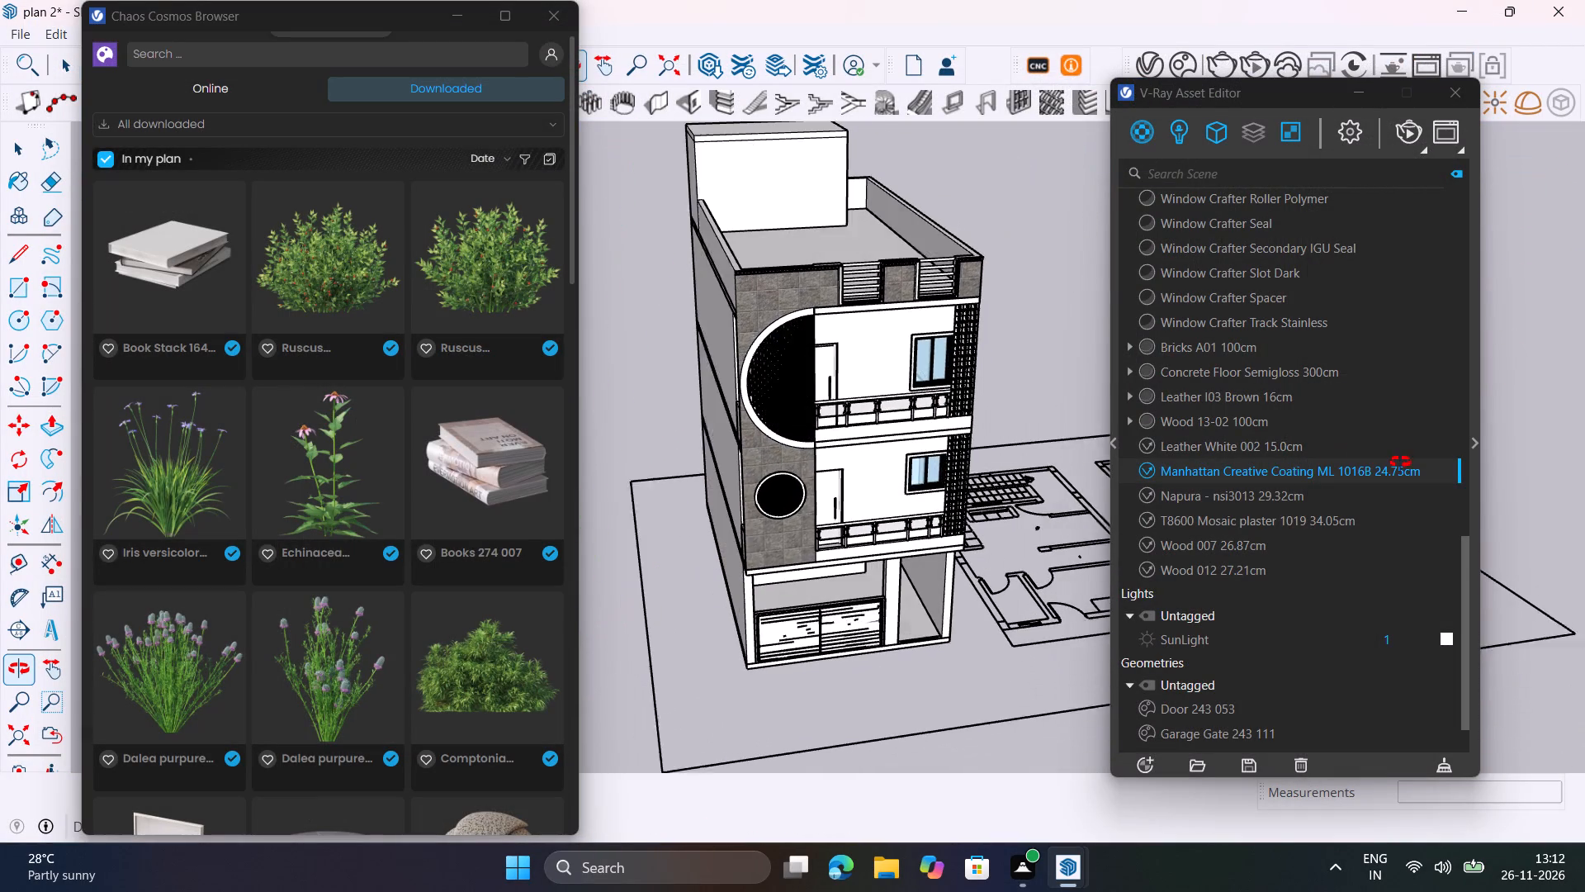
middle_drag(1400, 462, 1401, 461)
scroll(790, 282, up, 5)
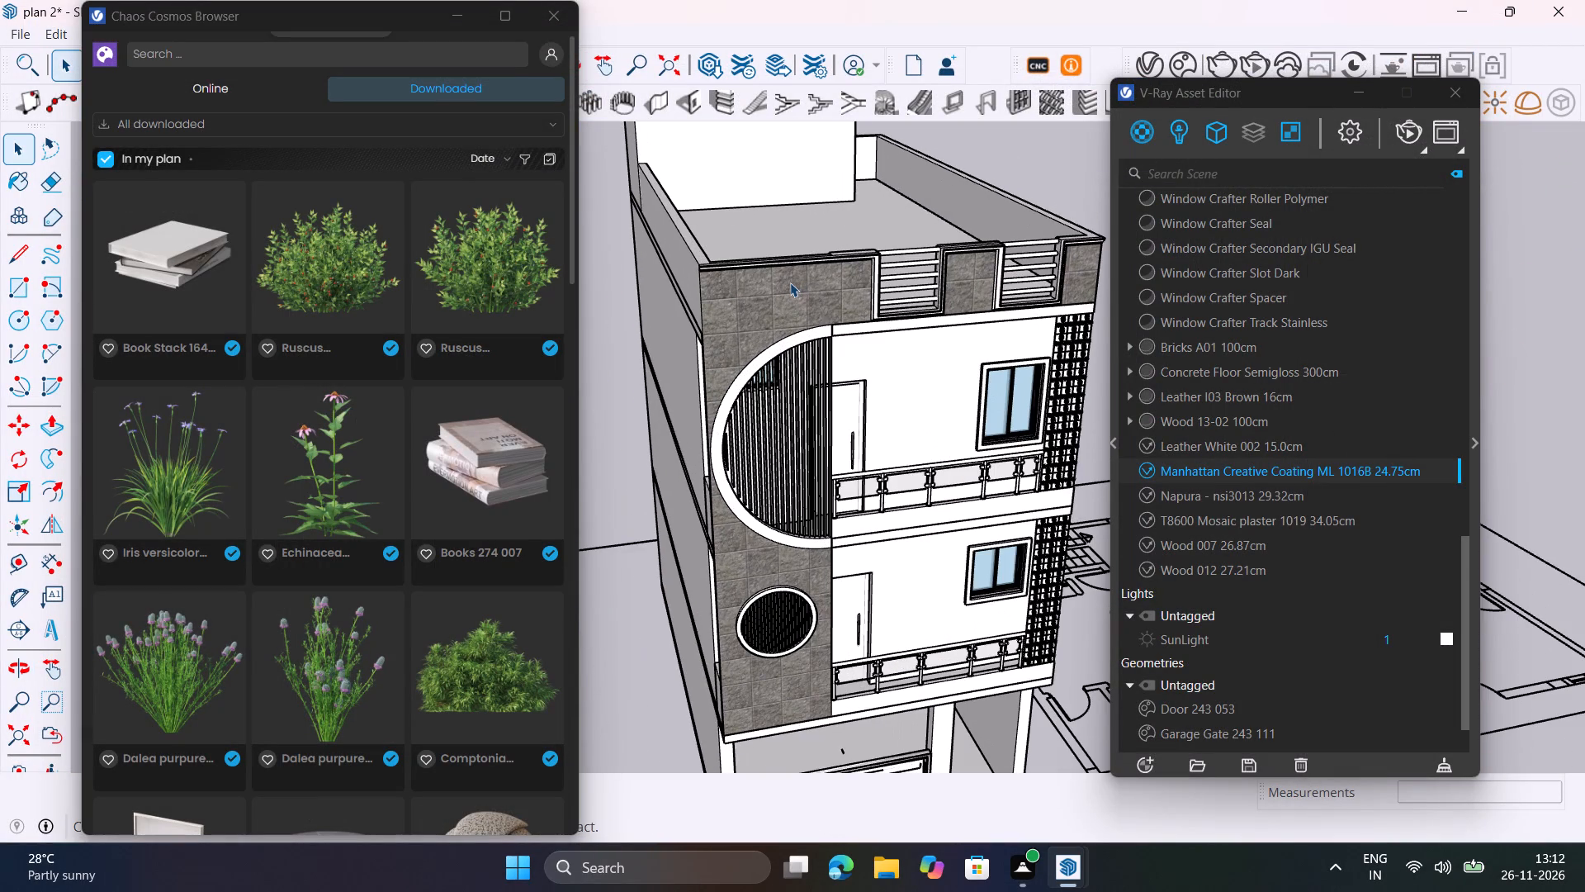
middle_drag(790, 284, 1130, 249)
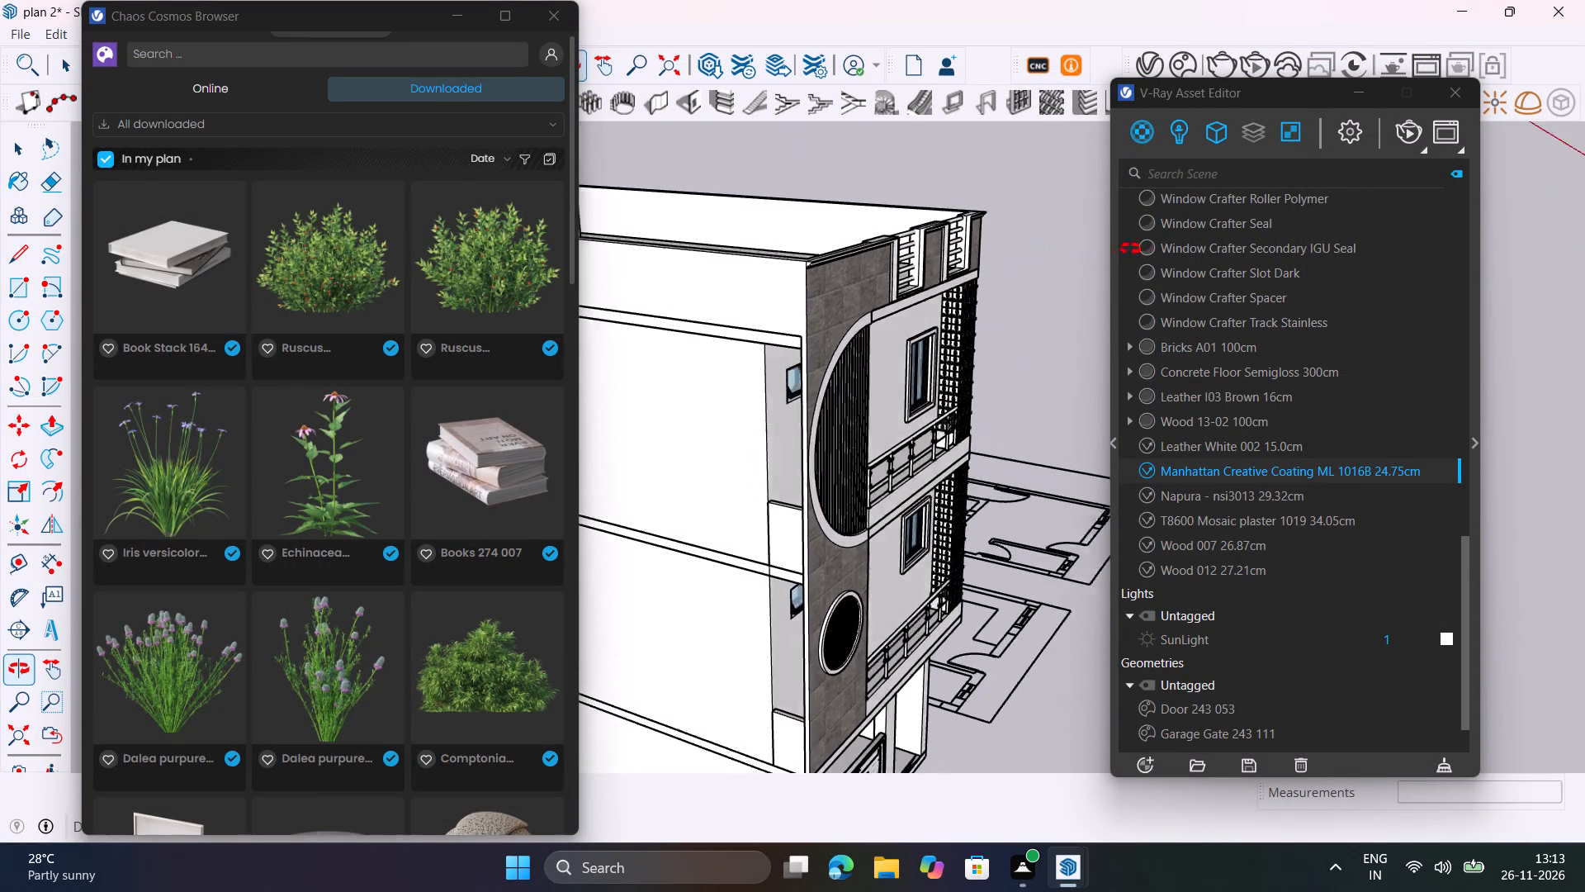
middle_drag(1130, 249, 1110, 278)
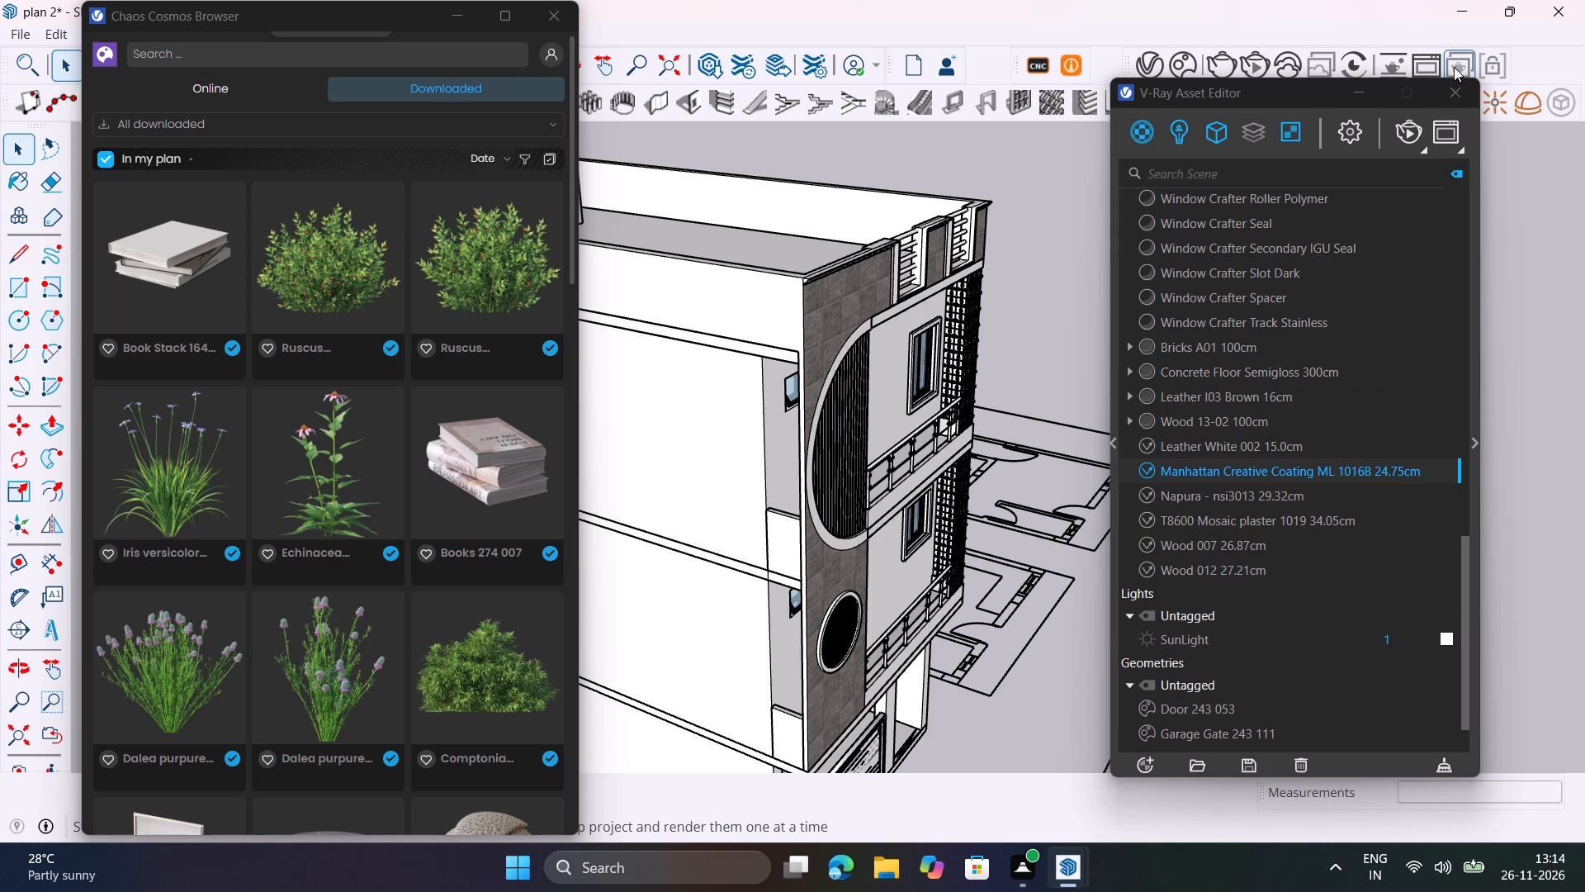
click(1461, 93)
scroll(1193, 344, down, 4)
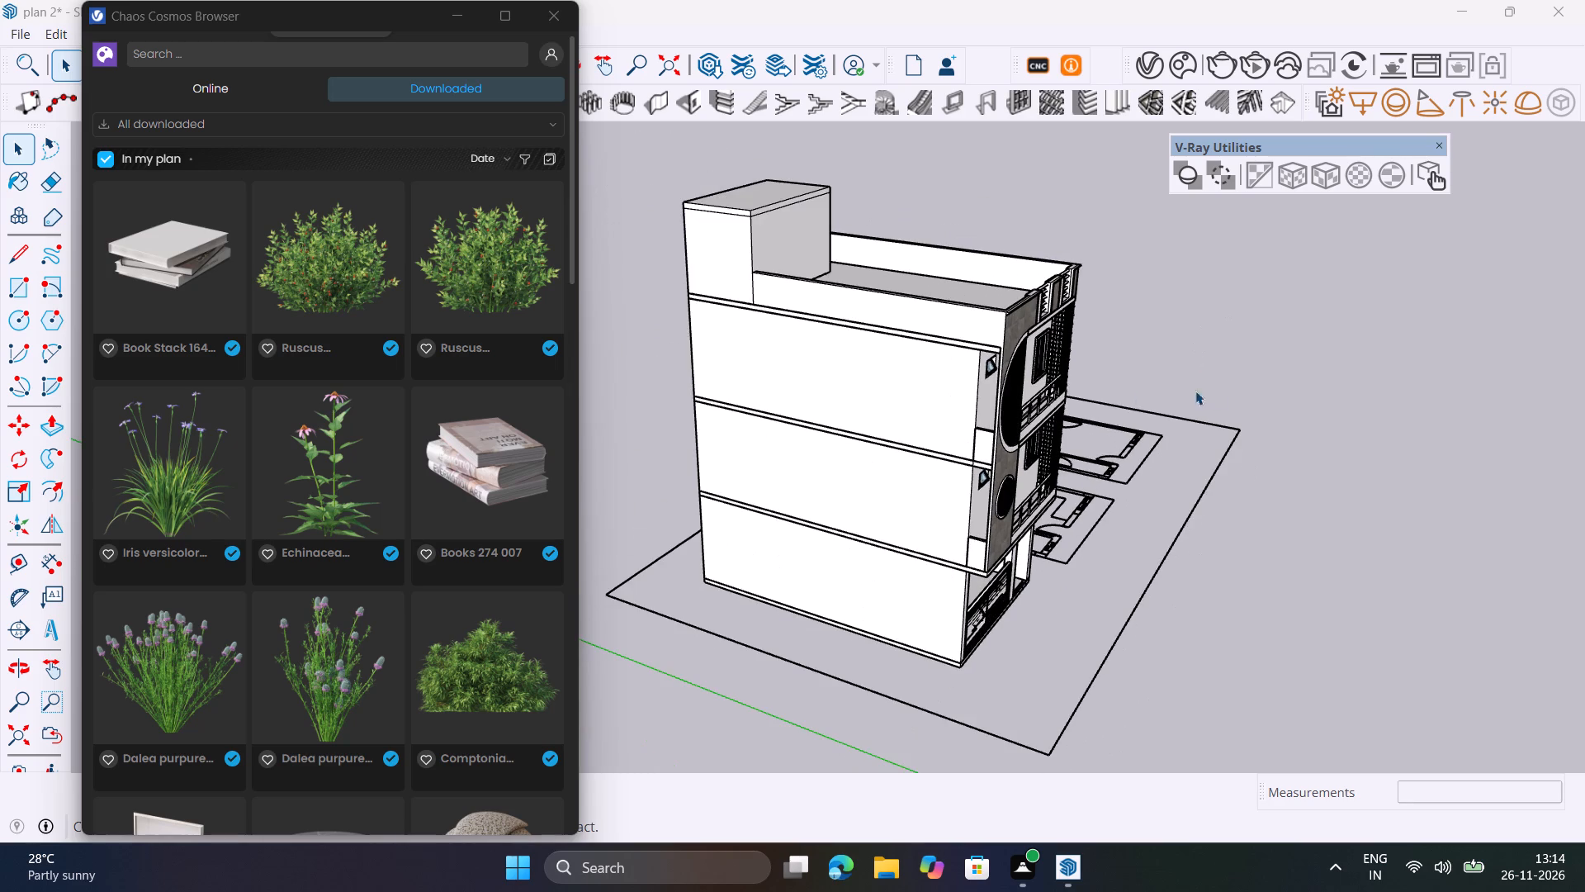
middle_drag(1128, 391, 858, 373)
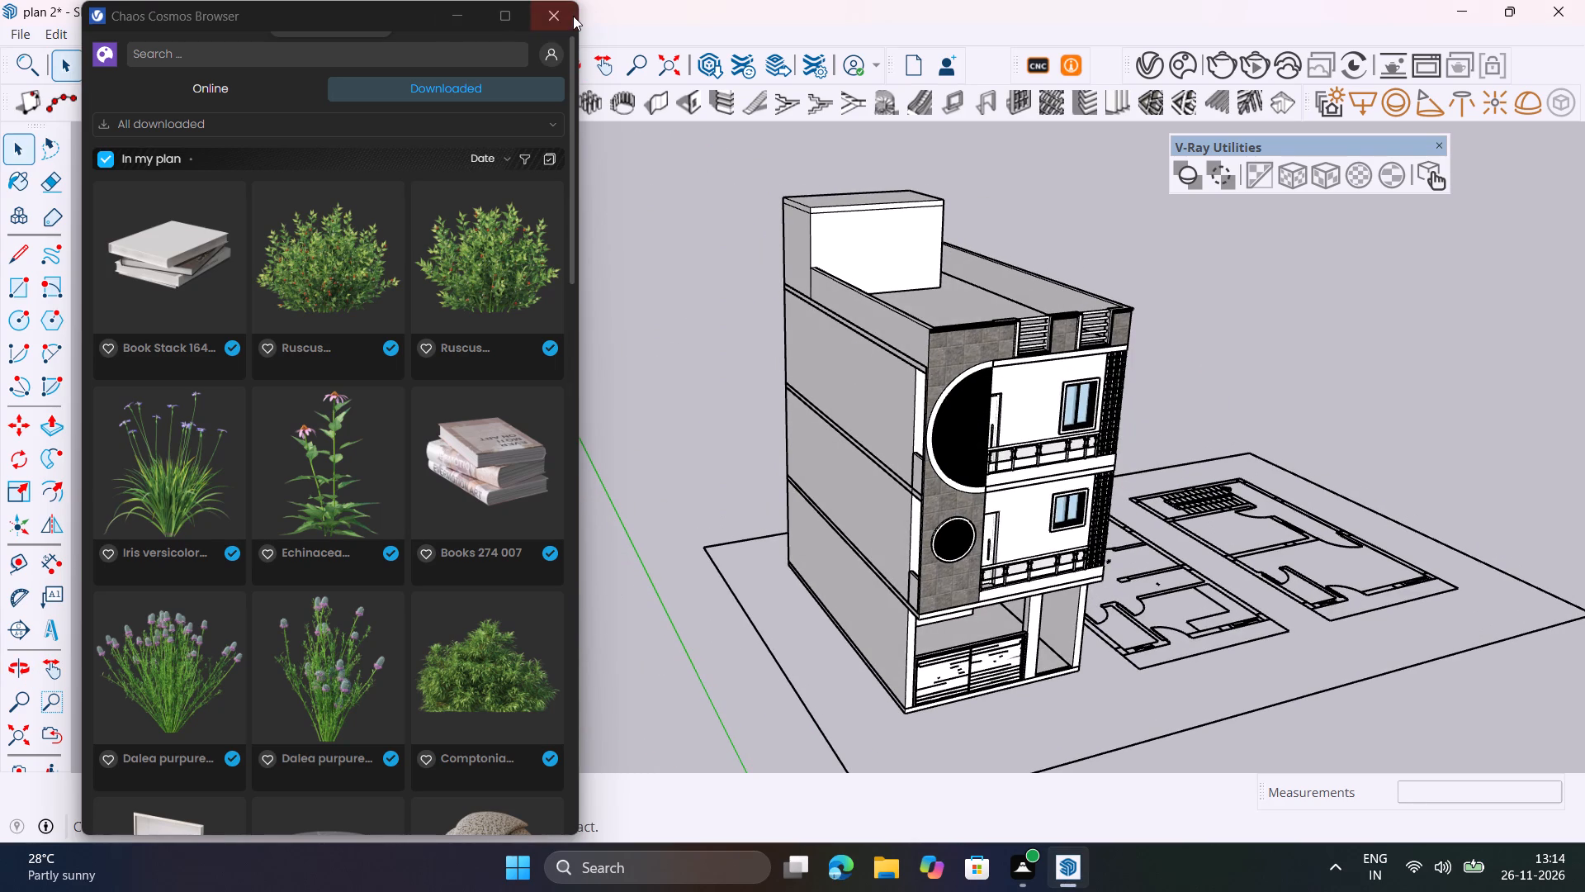
click(573, 16)
Examine the house from the ground-floor front up to the railings in the roof parapet openings.
middle_drag(910, 434, 842, 357)
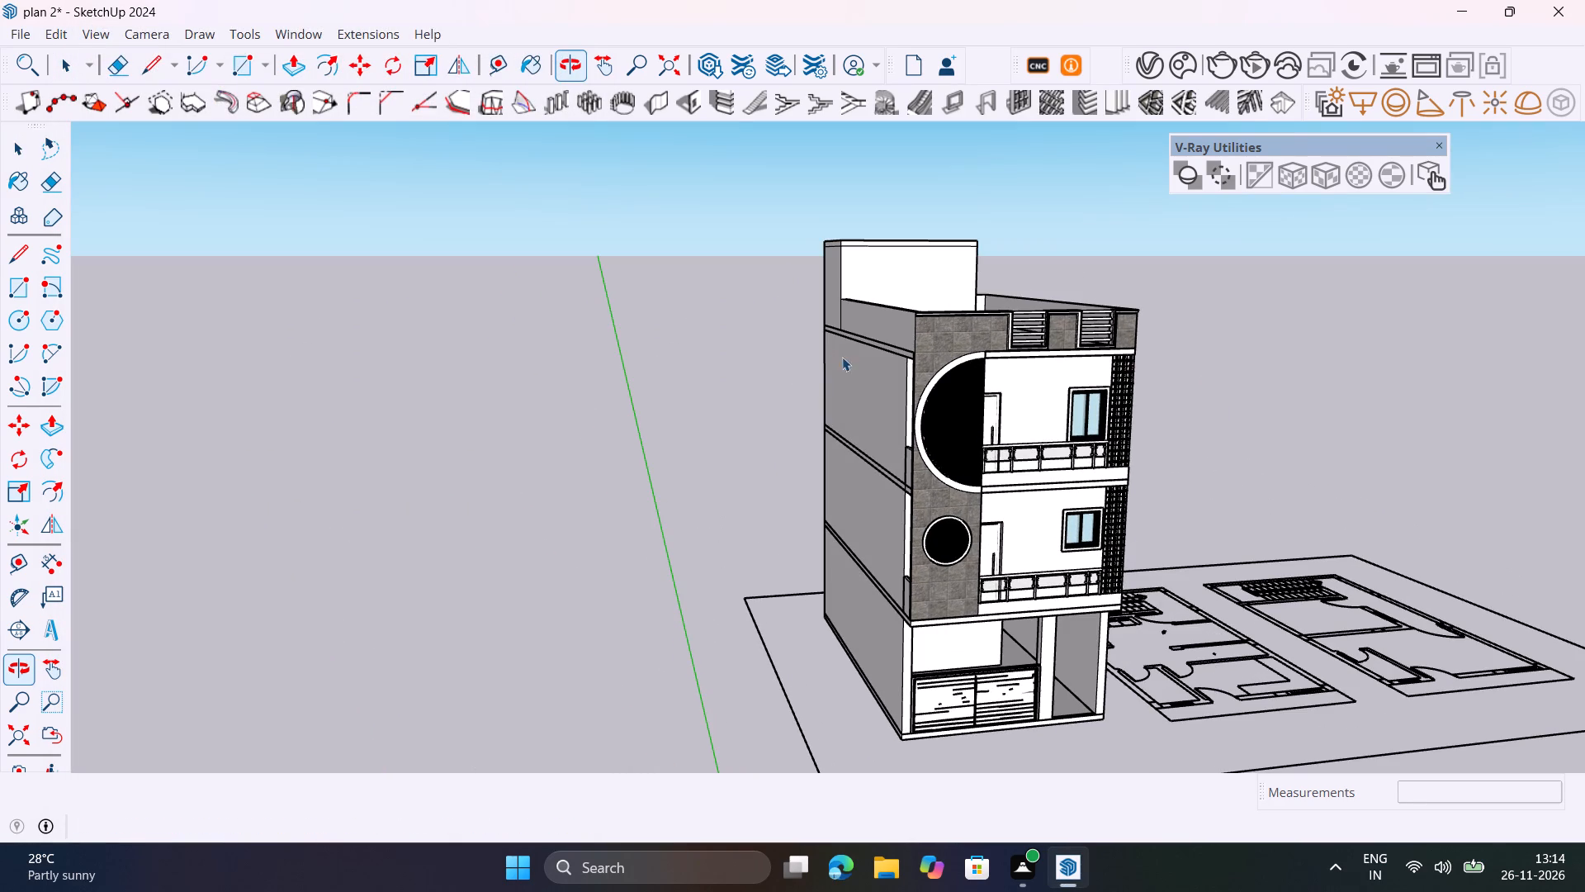
shift+middle_drag(1142, 581, 834, 484)
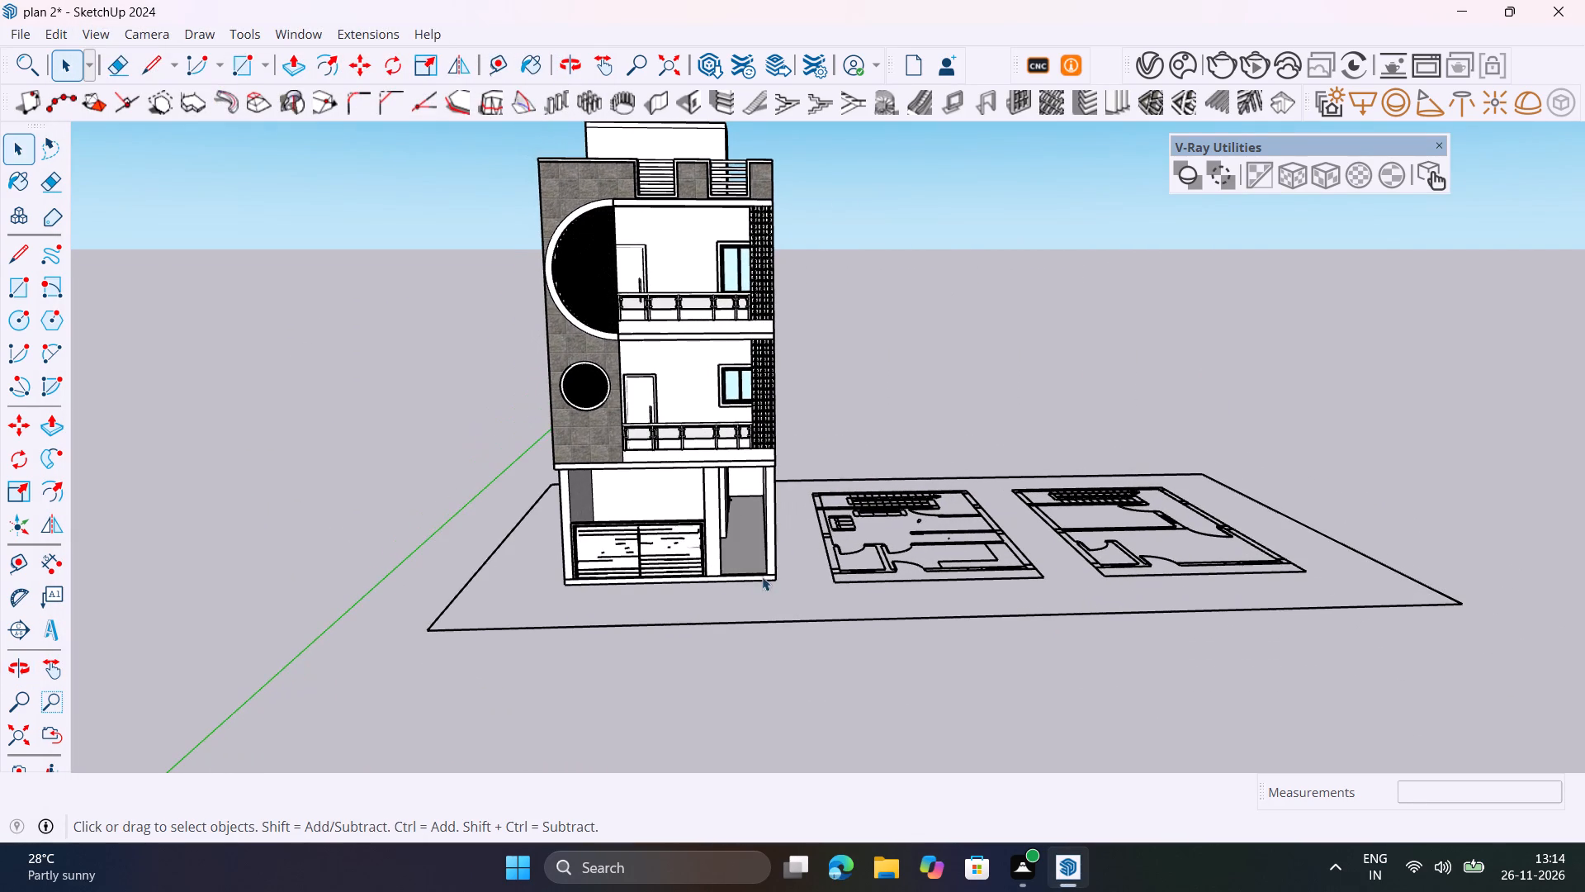
scroll(722, 576, up, 9)
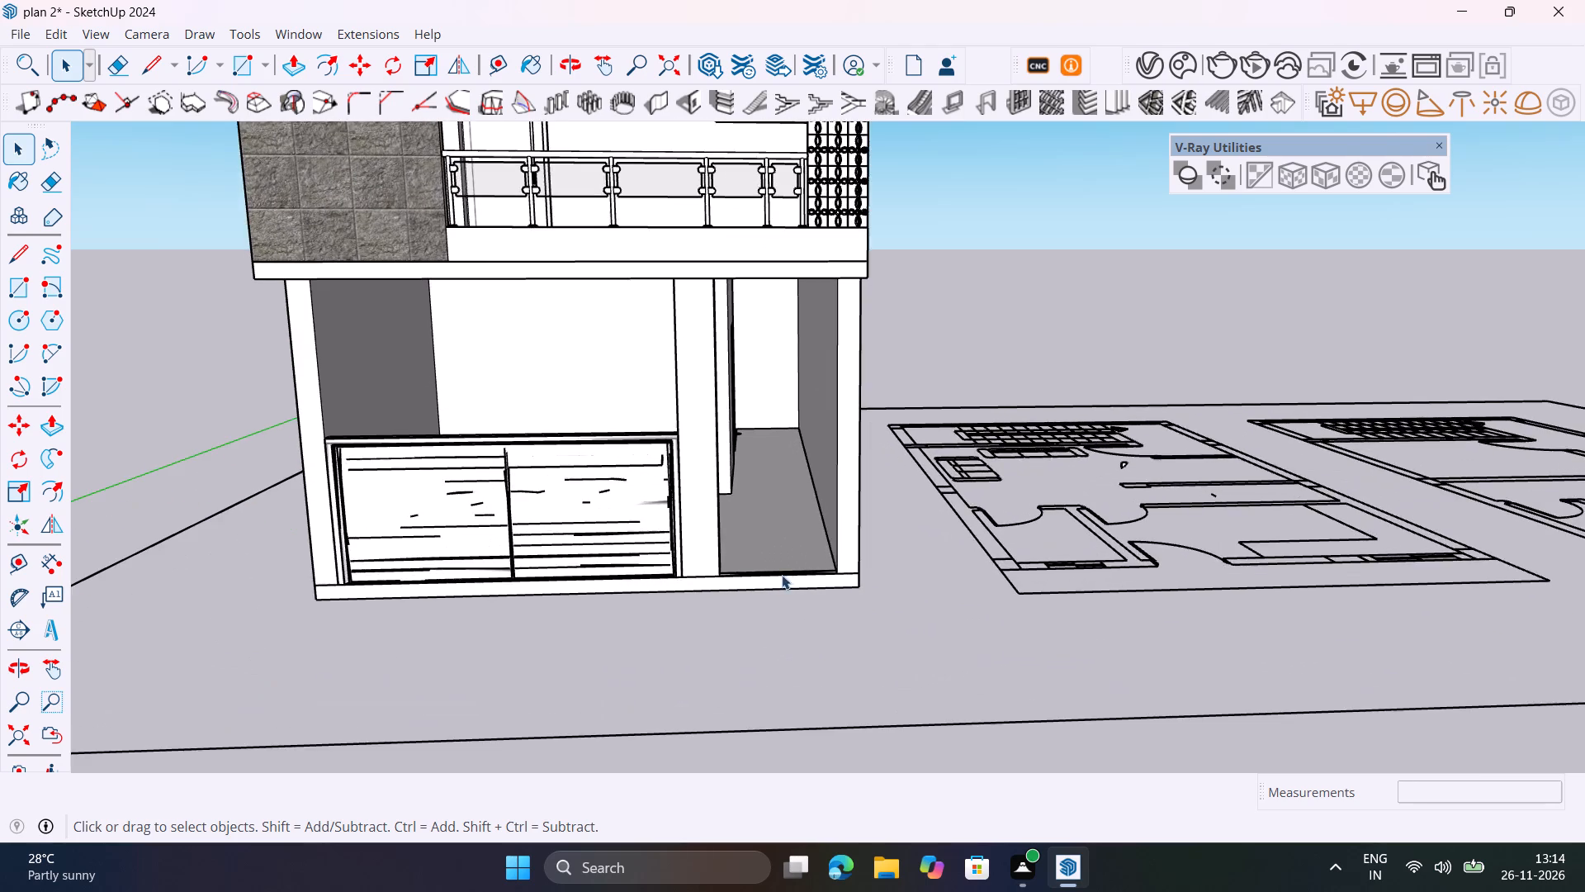
middle_drag(782, 575, 676, 650)
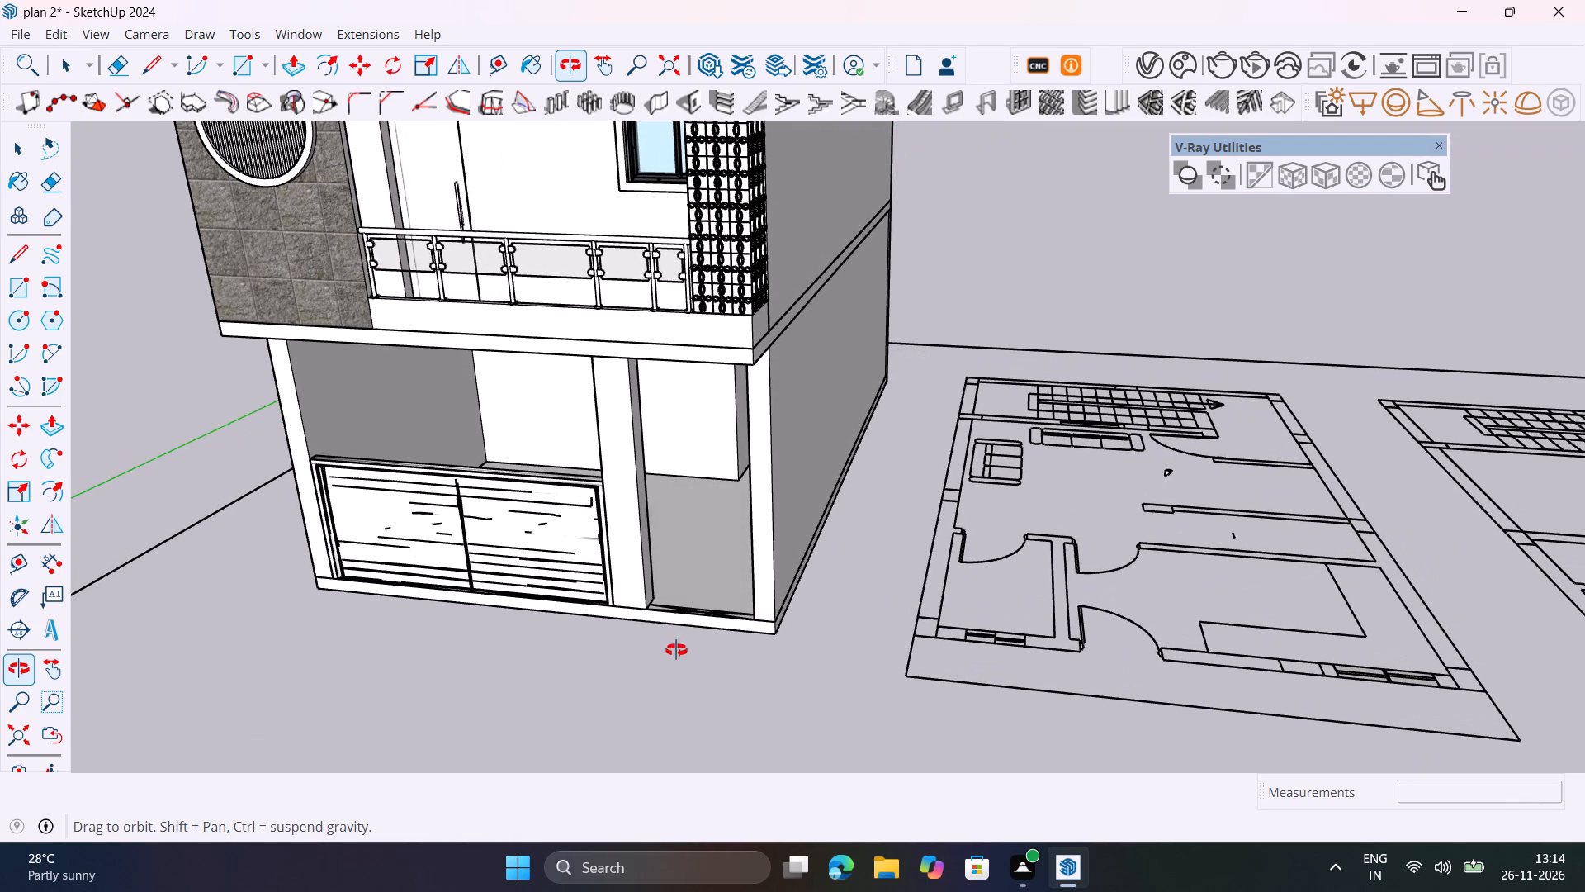
middle_drag(676, 650, 676, 649)
scroll(709, 588, down, 6)
shift+middle_drag(710, 515, 713, 516)
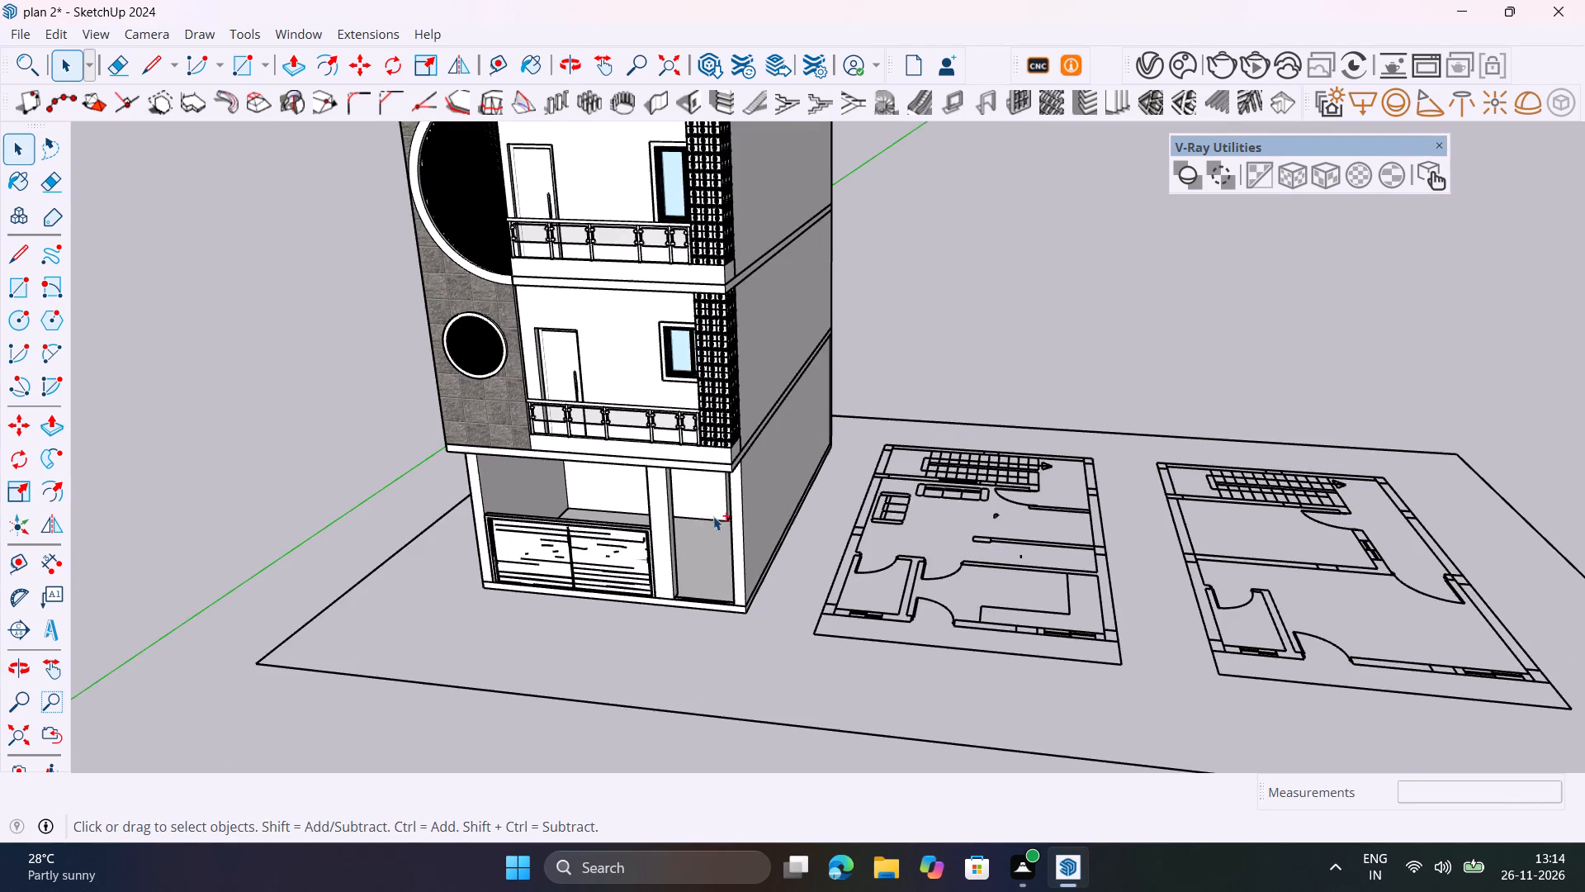
shift+middle_drag(713, 516, 887, 874)
scroll(825, 619, up, 14)
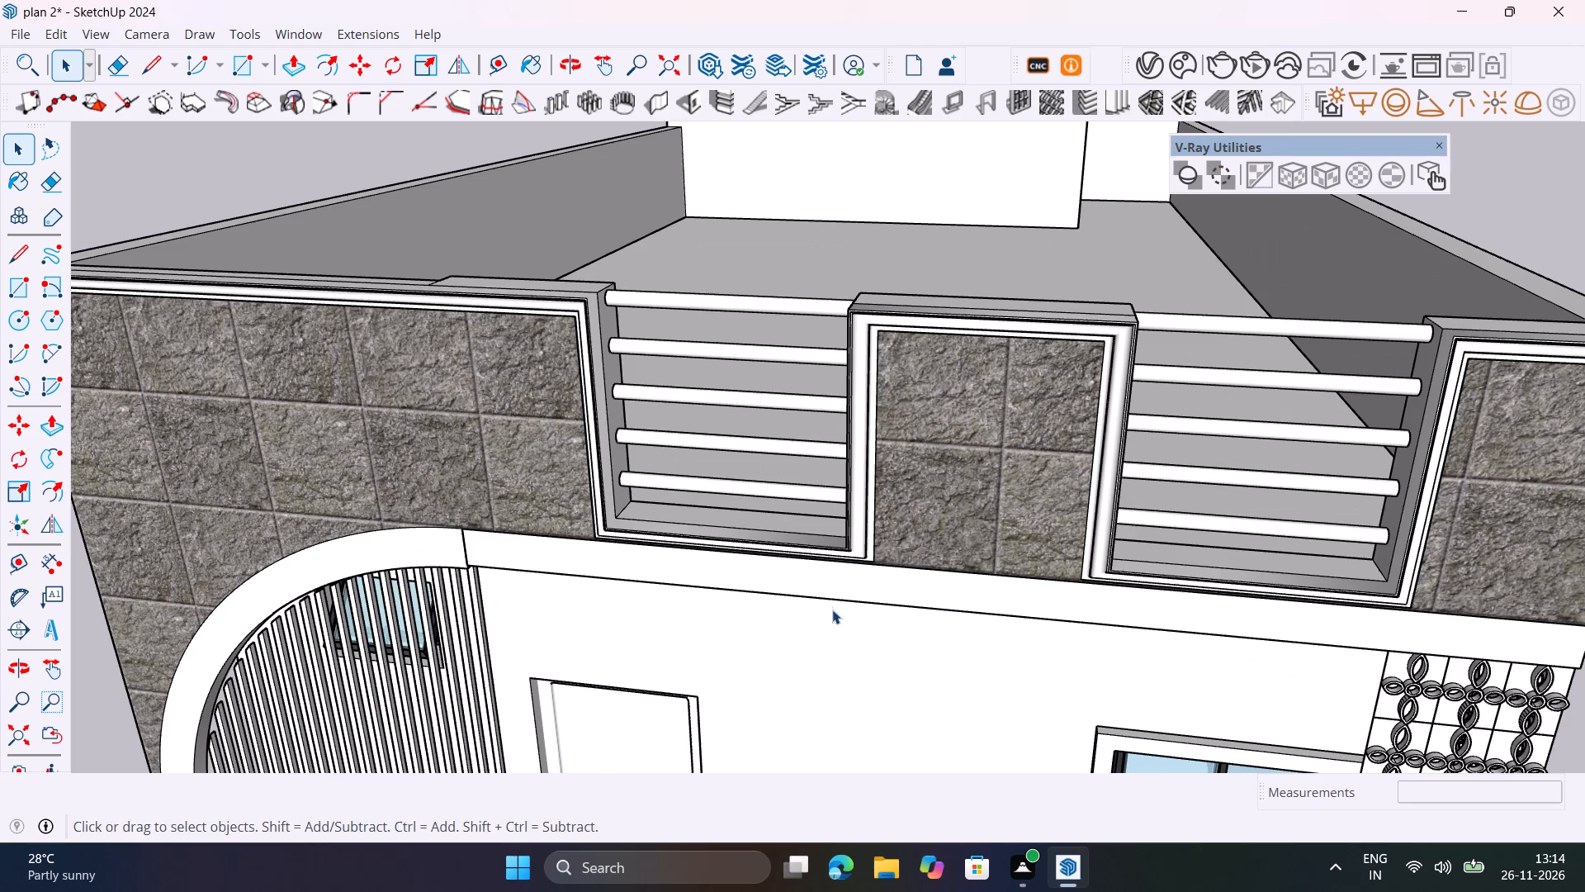
middle_drag(832, 610, 910, 631)
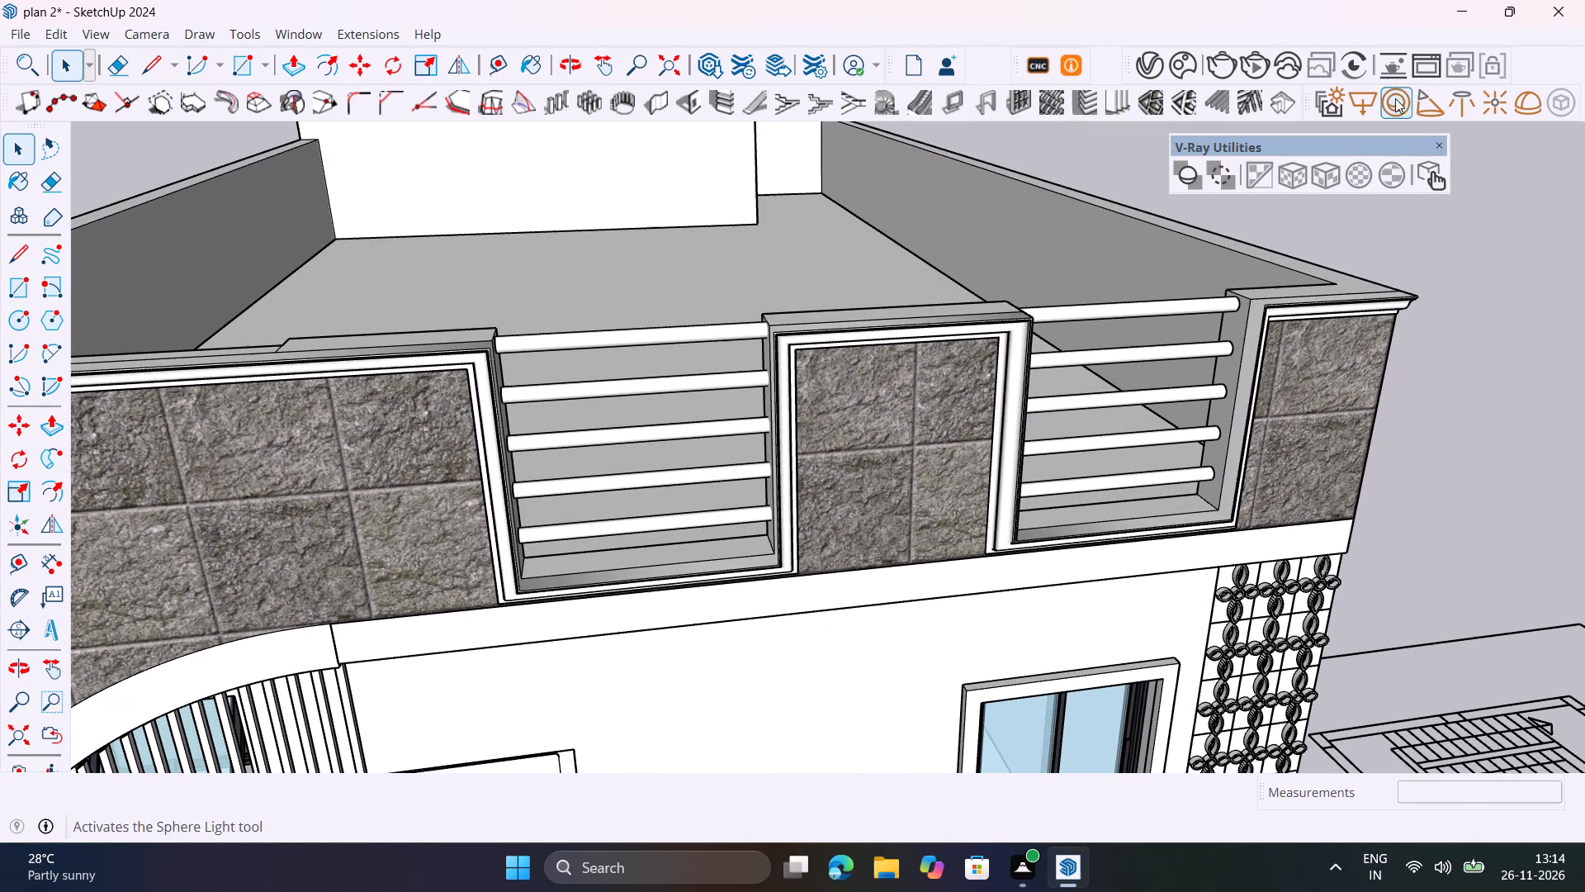
Search the online Chaos Cosmos library for steel and import the Steel Blurry material into the scene.
click(1185, 69)
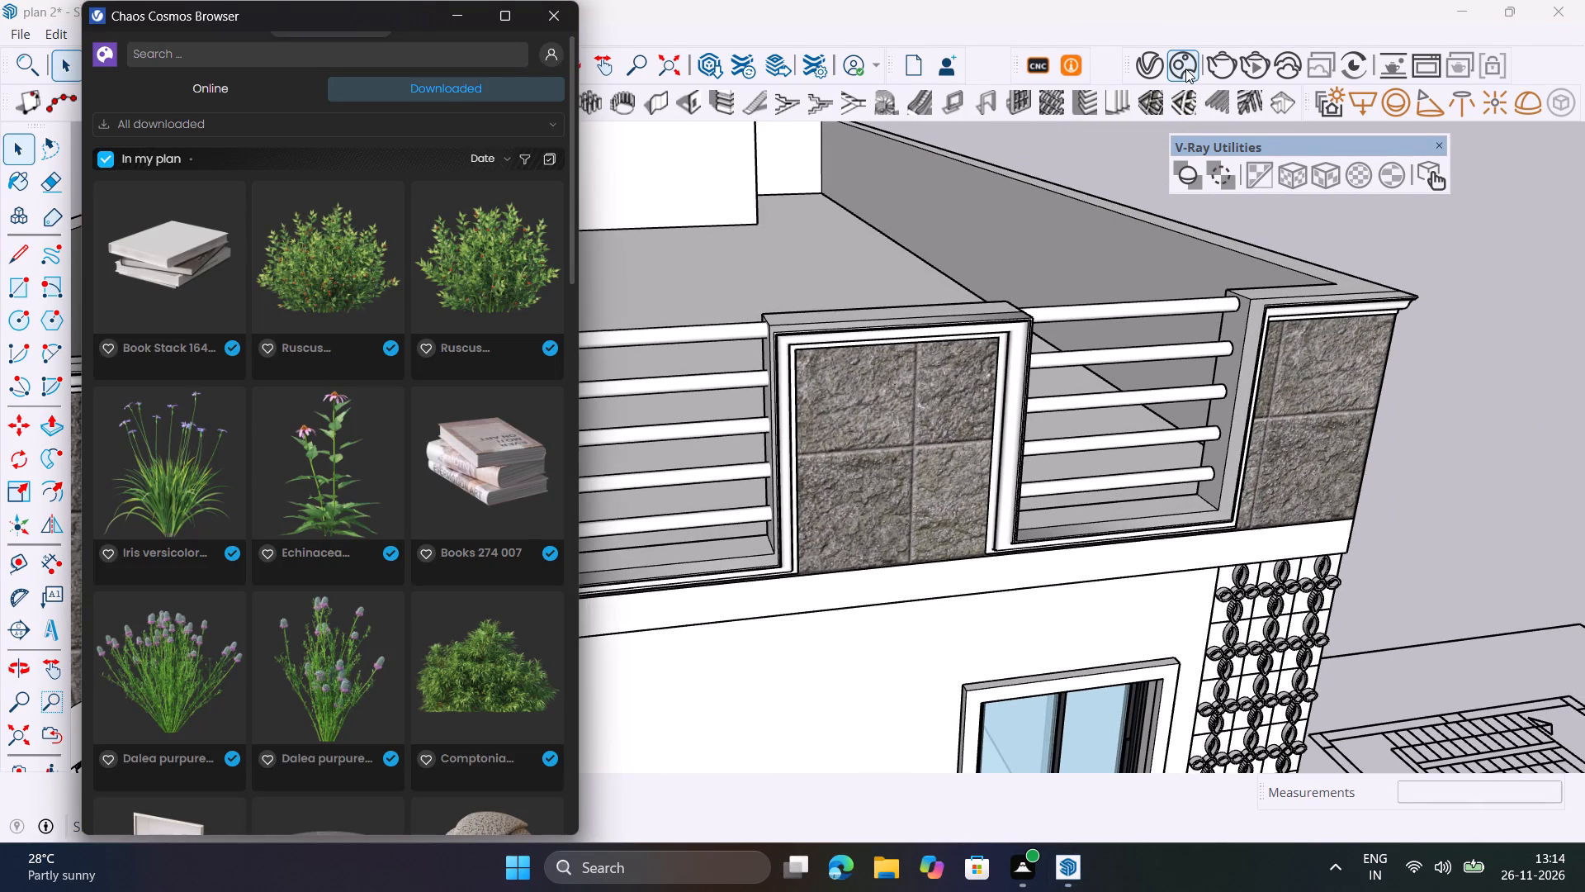
click(219, 87)
click(228, 59)
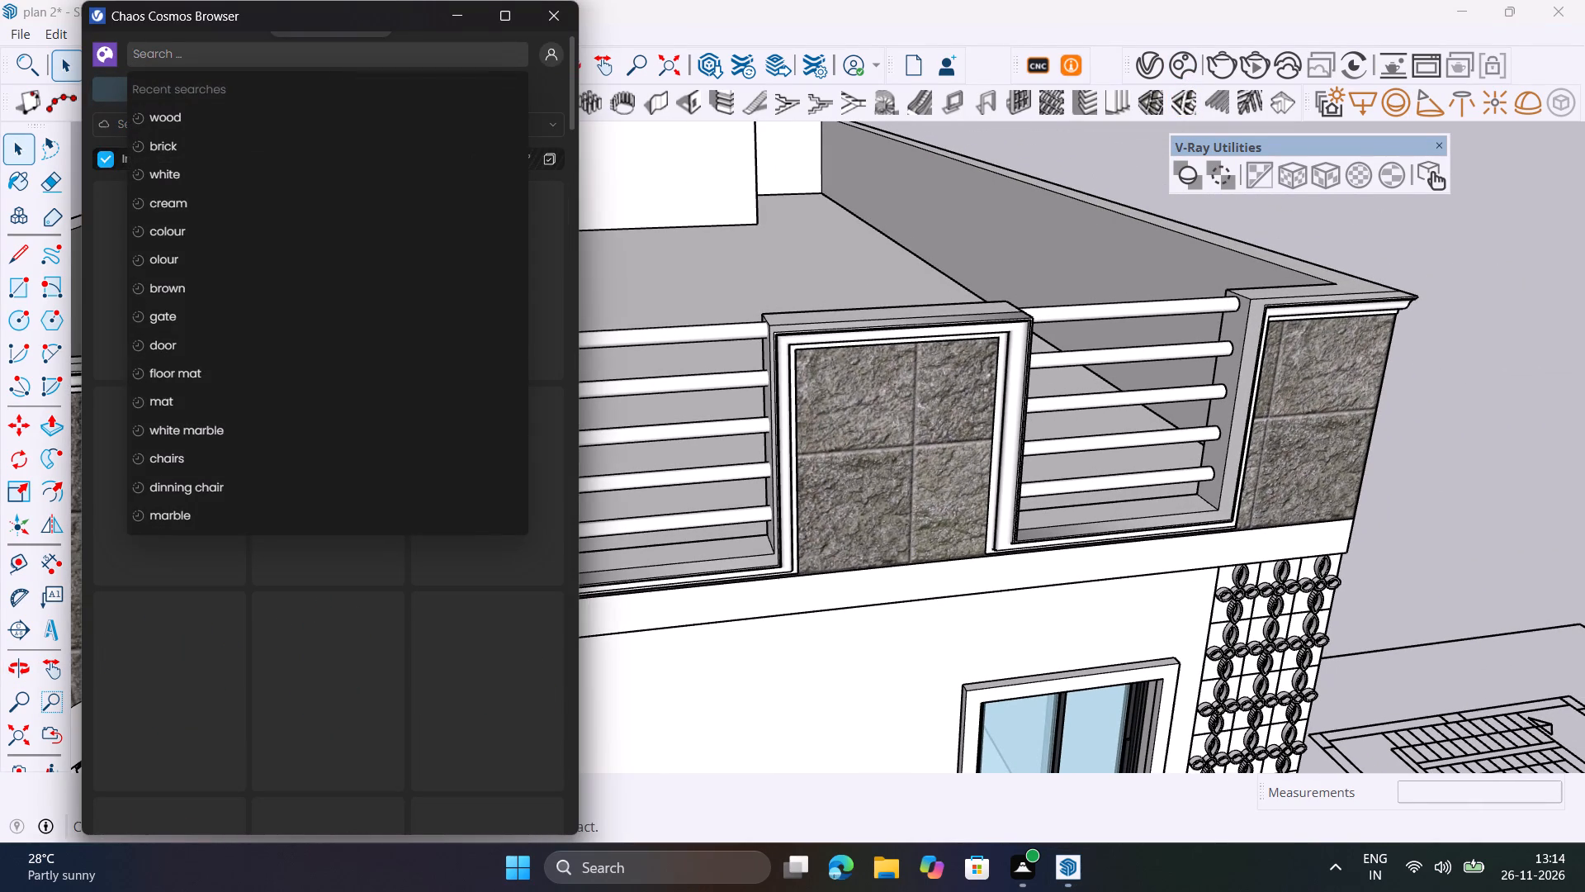
text(STEEL)
key(BackSpace)
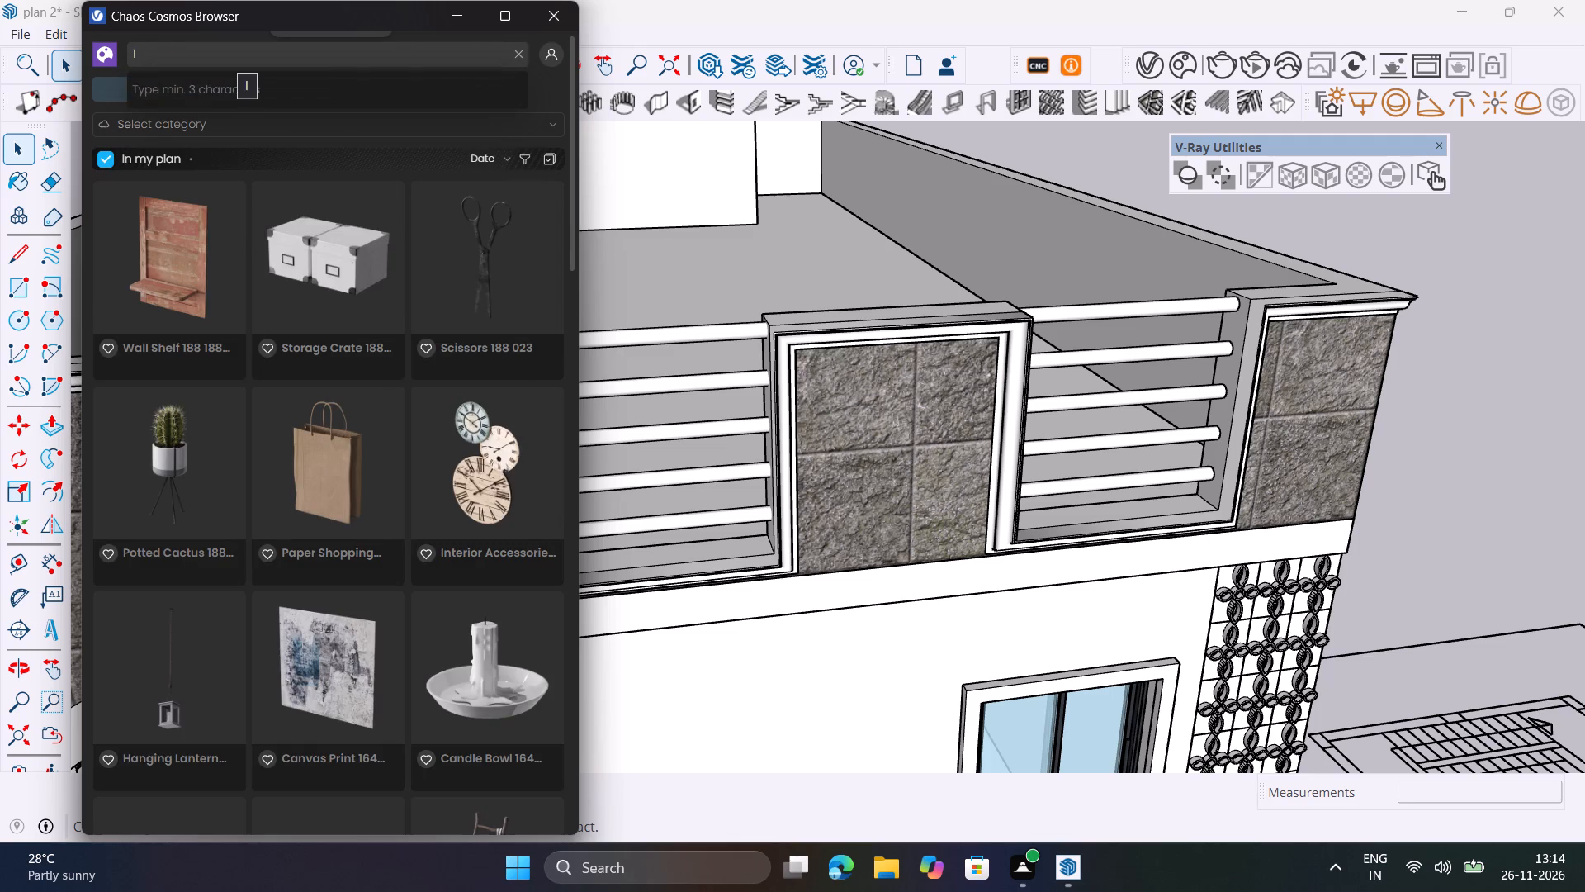
text(STE)
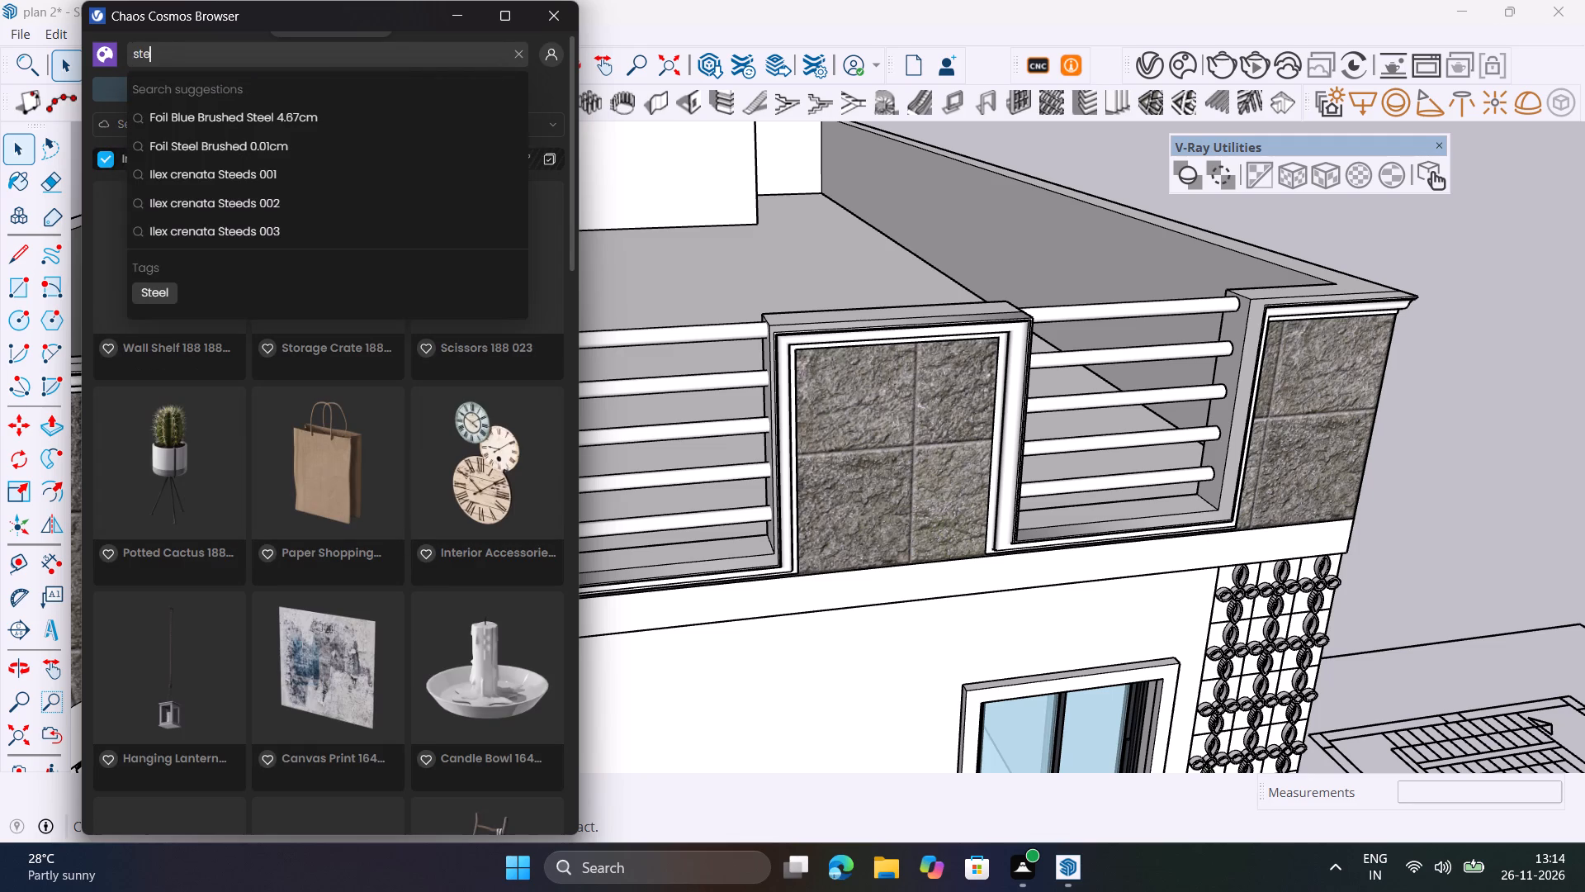
key(e)
key(l)
key(Return)
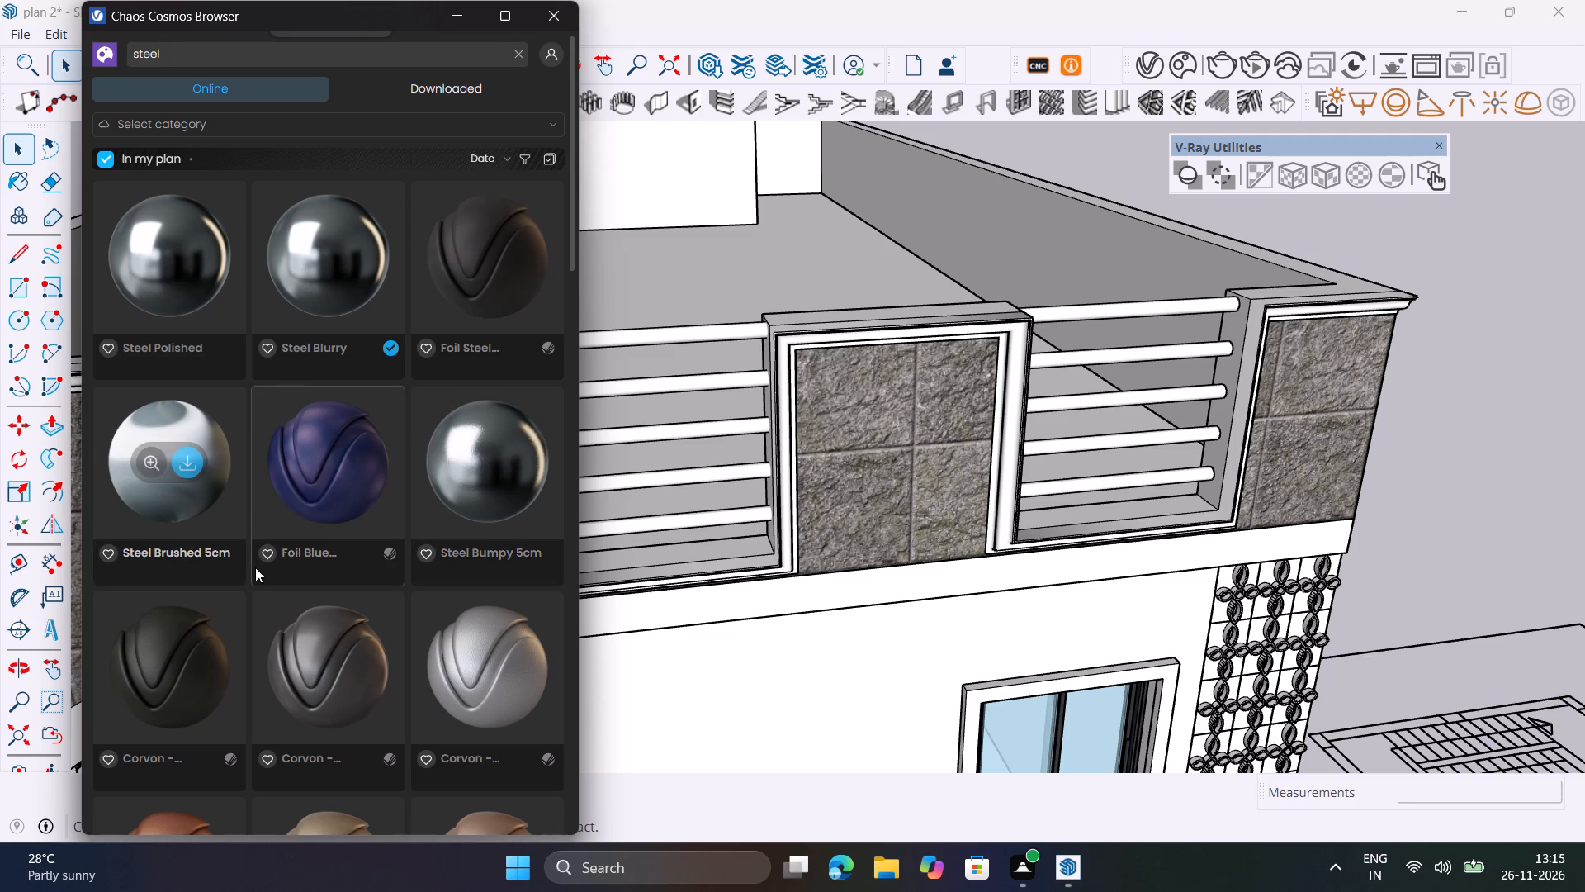
scroll(255, 567, down, 3)
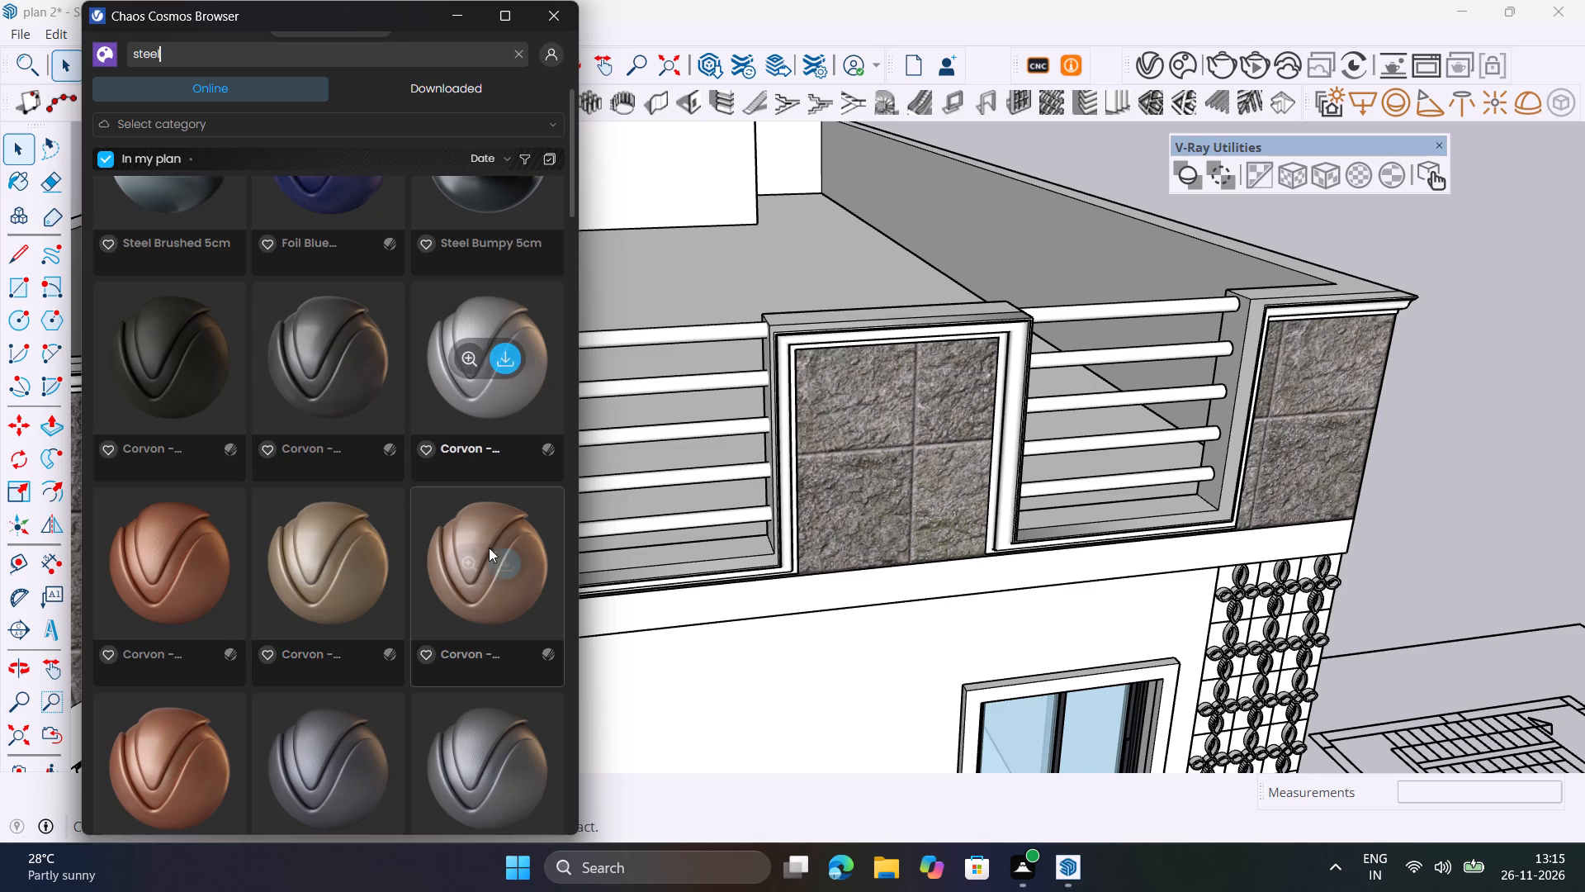
scroll(489, 555, down, 2)
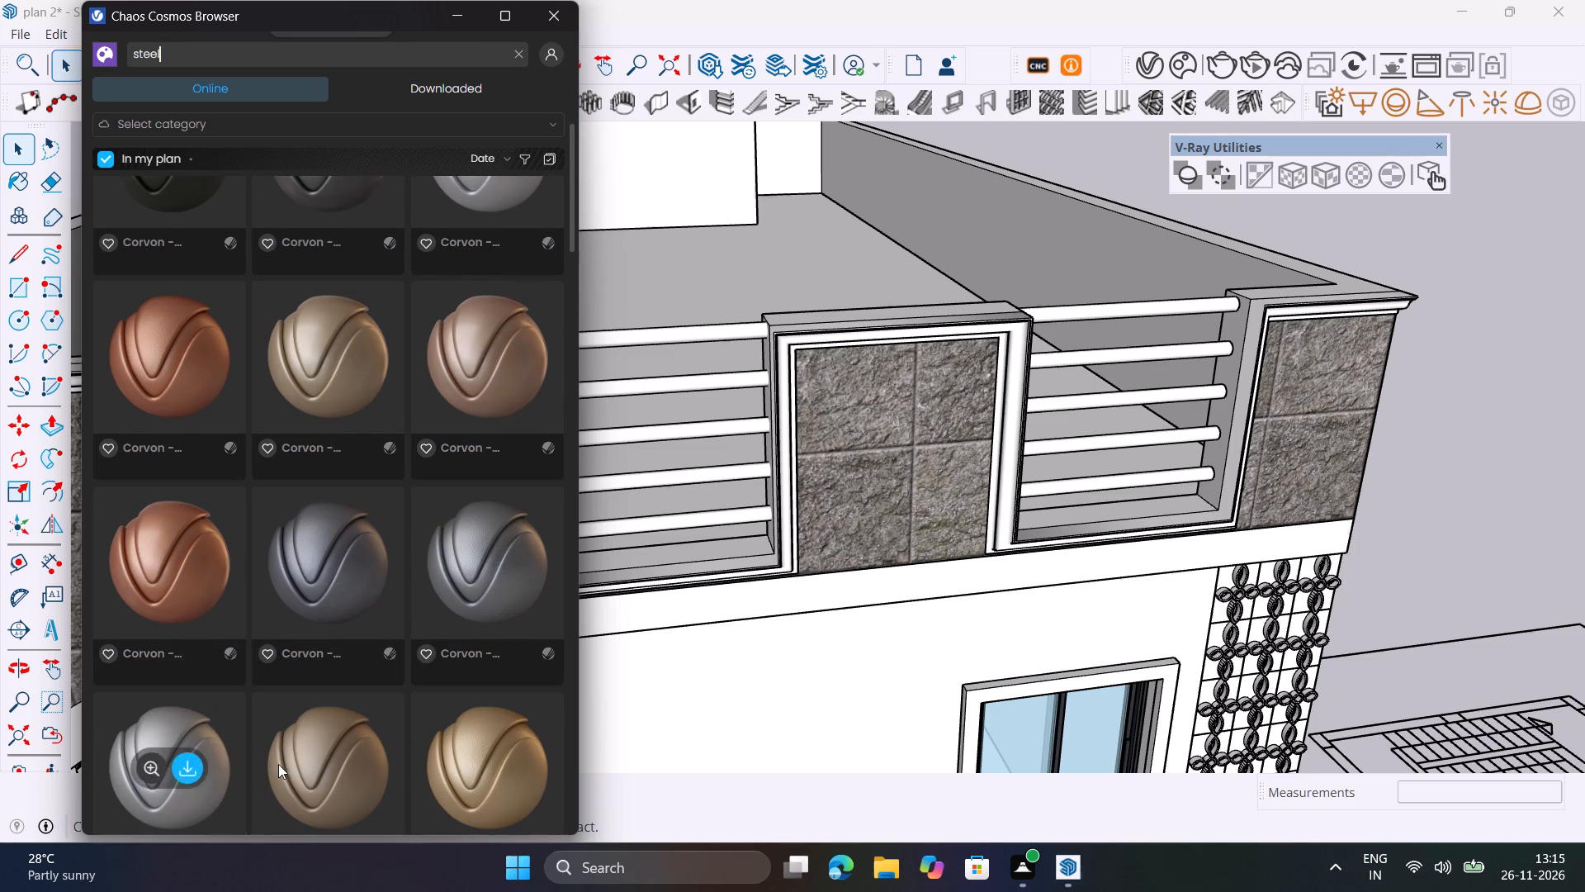
scroll(446, 642, down, 4)
scroll(445, 640, up, 5)
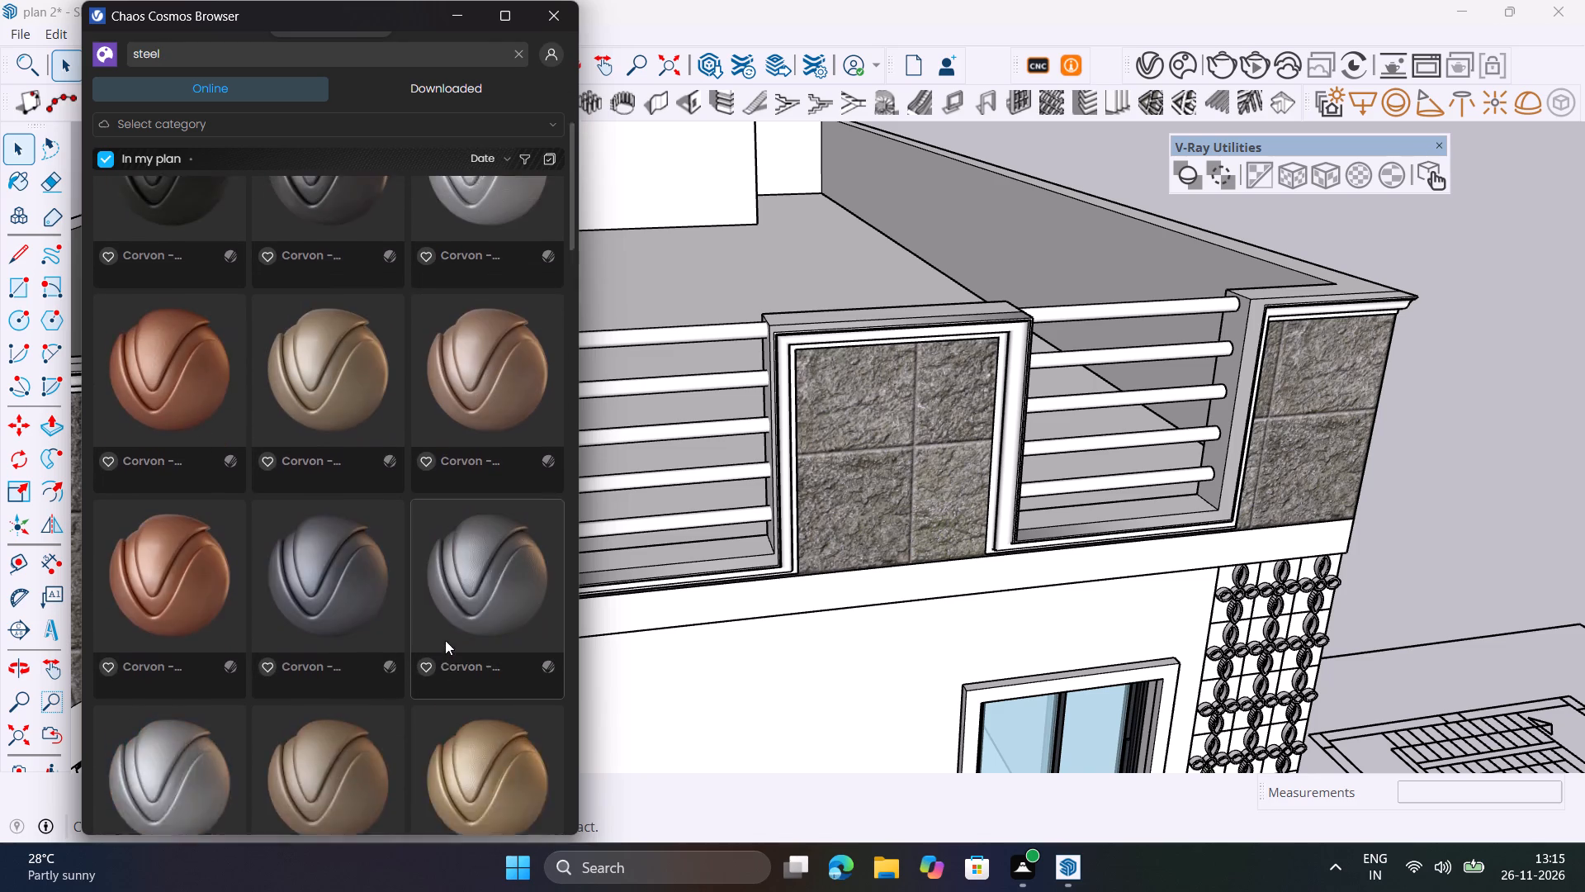
scroll(443, 640, up, 5)
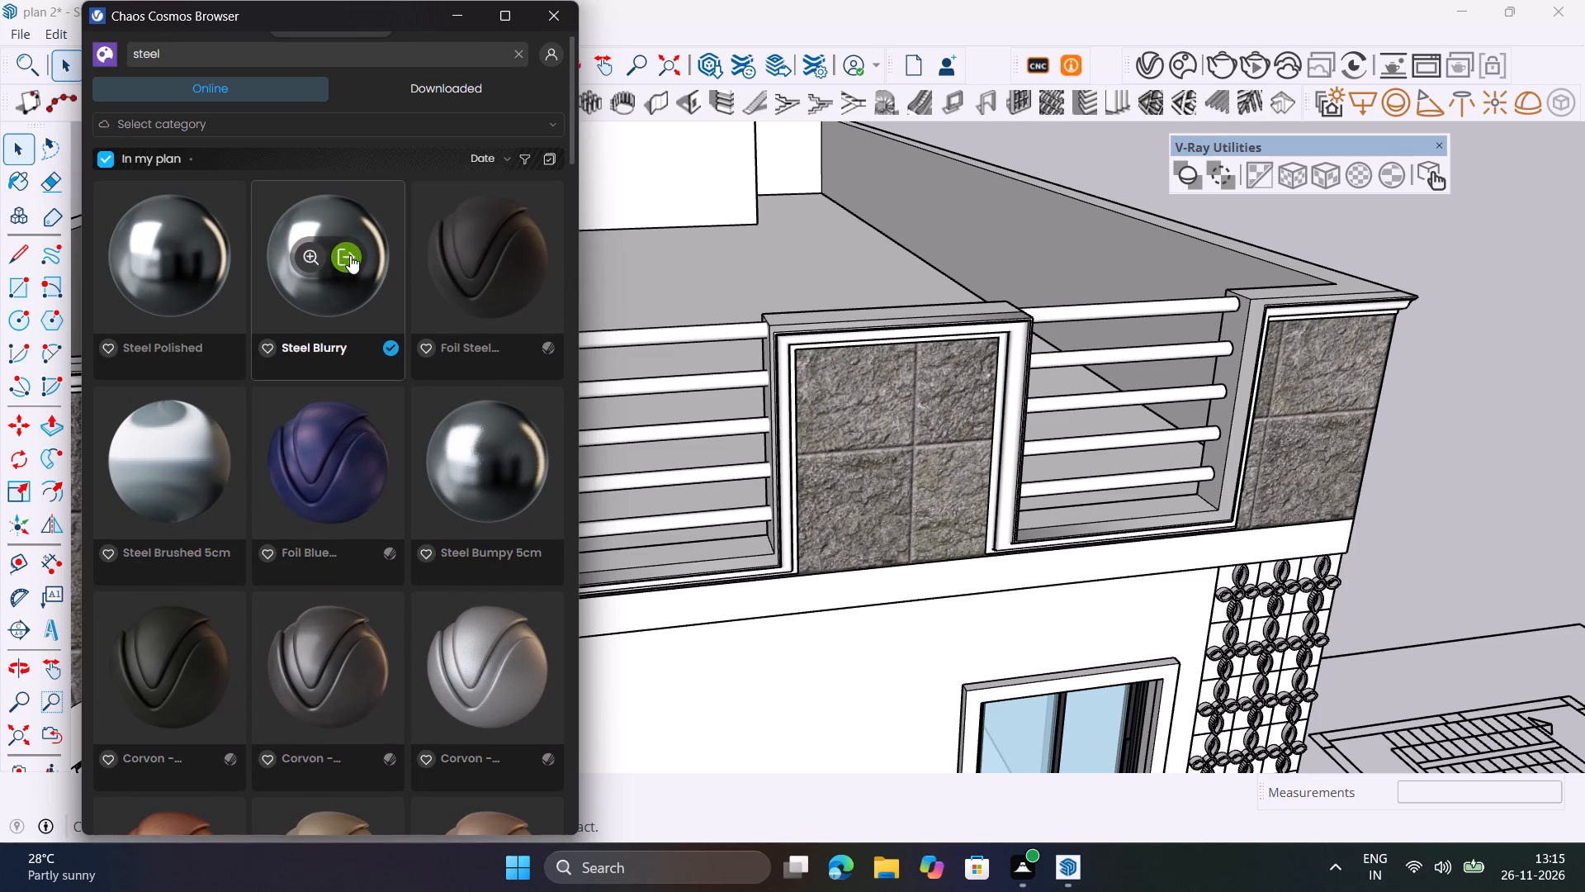
click(346, 252)
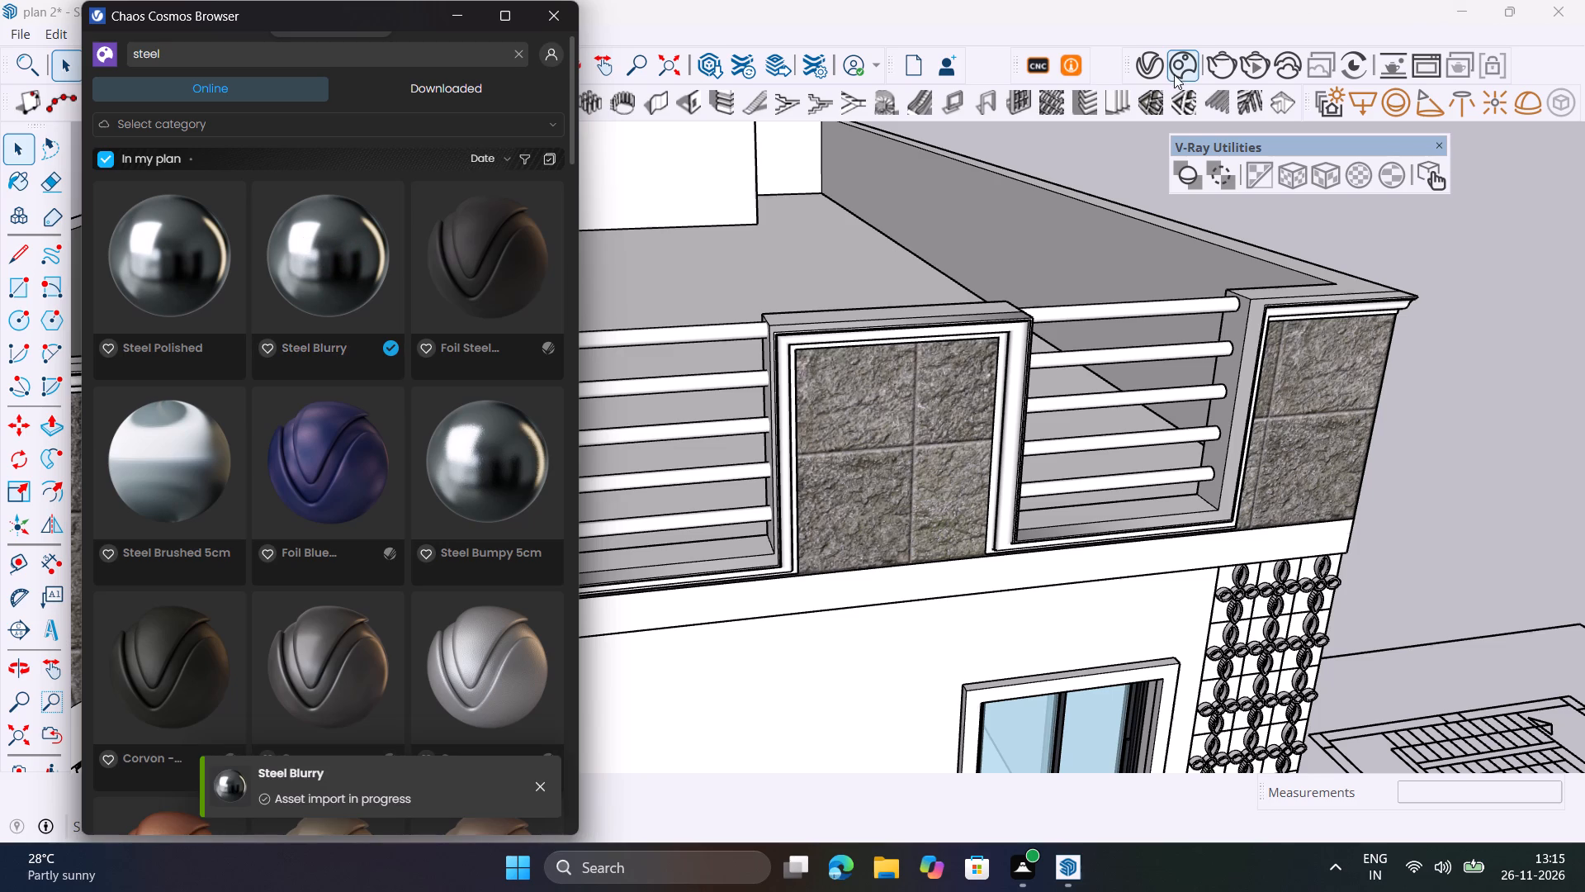
Apply Steel Blurry to all five horizontal rails spanning the two roof parapet openings.
click(1153, 64)
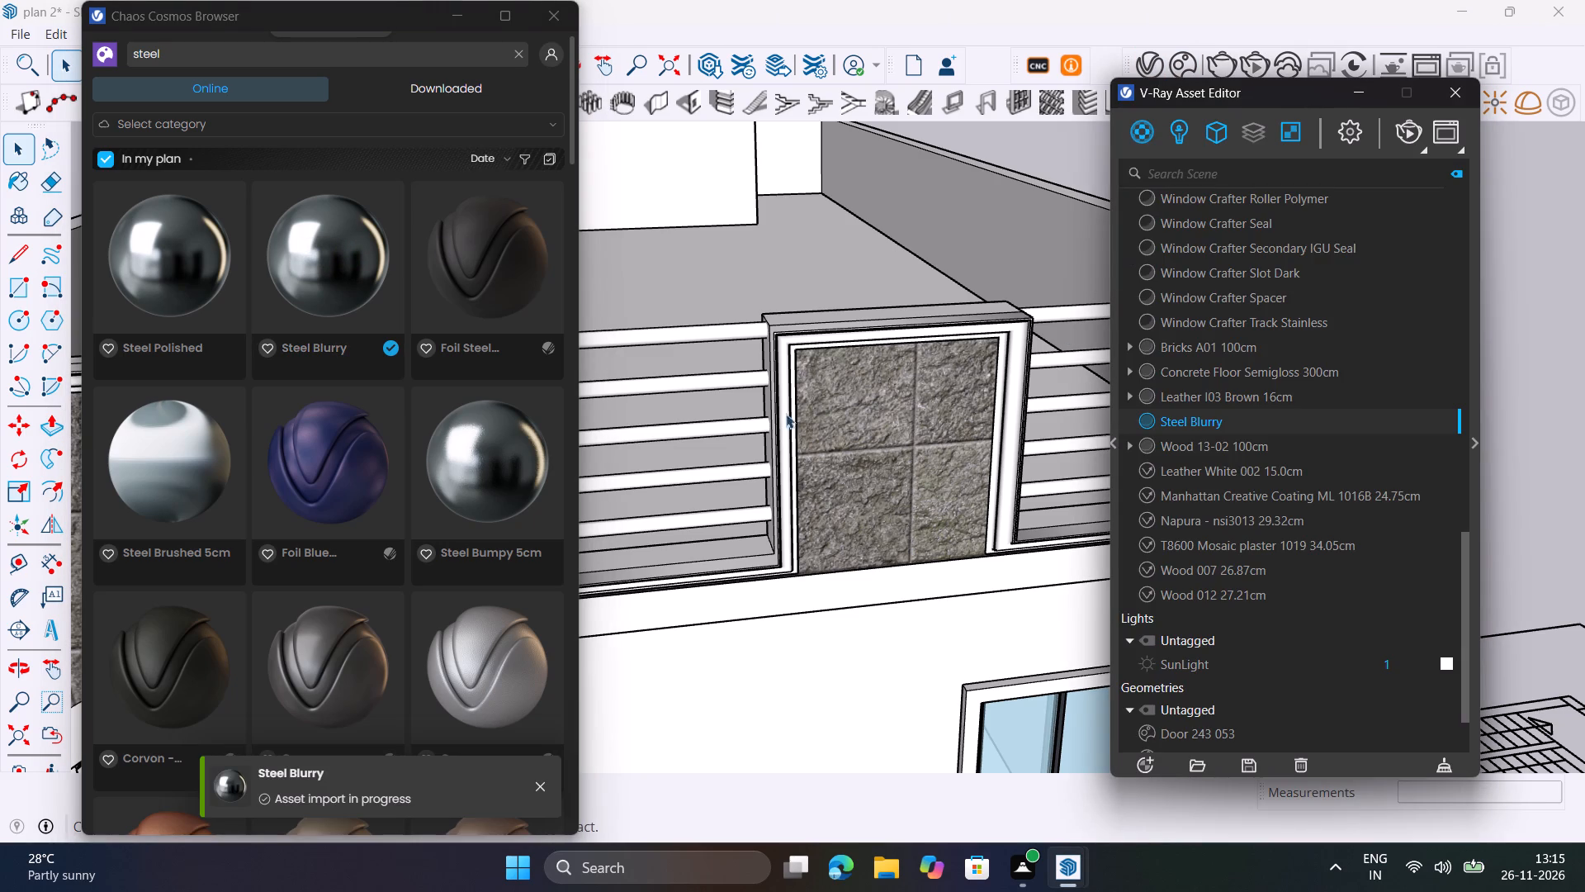
click(717, 339)
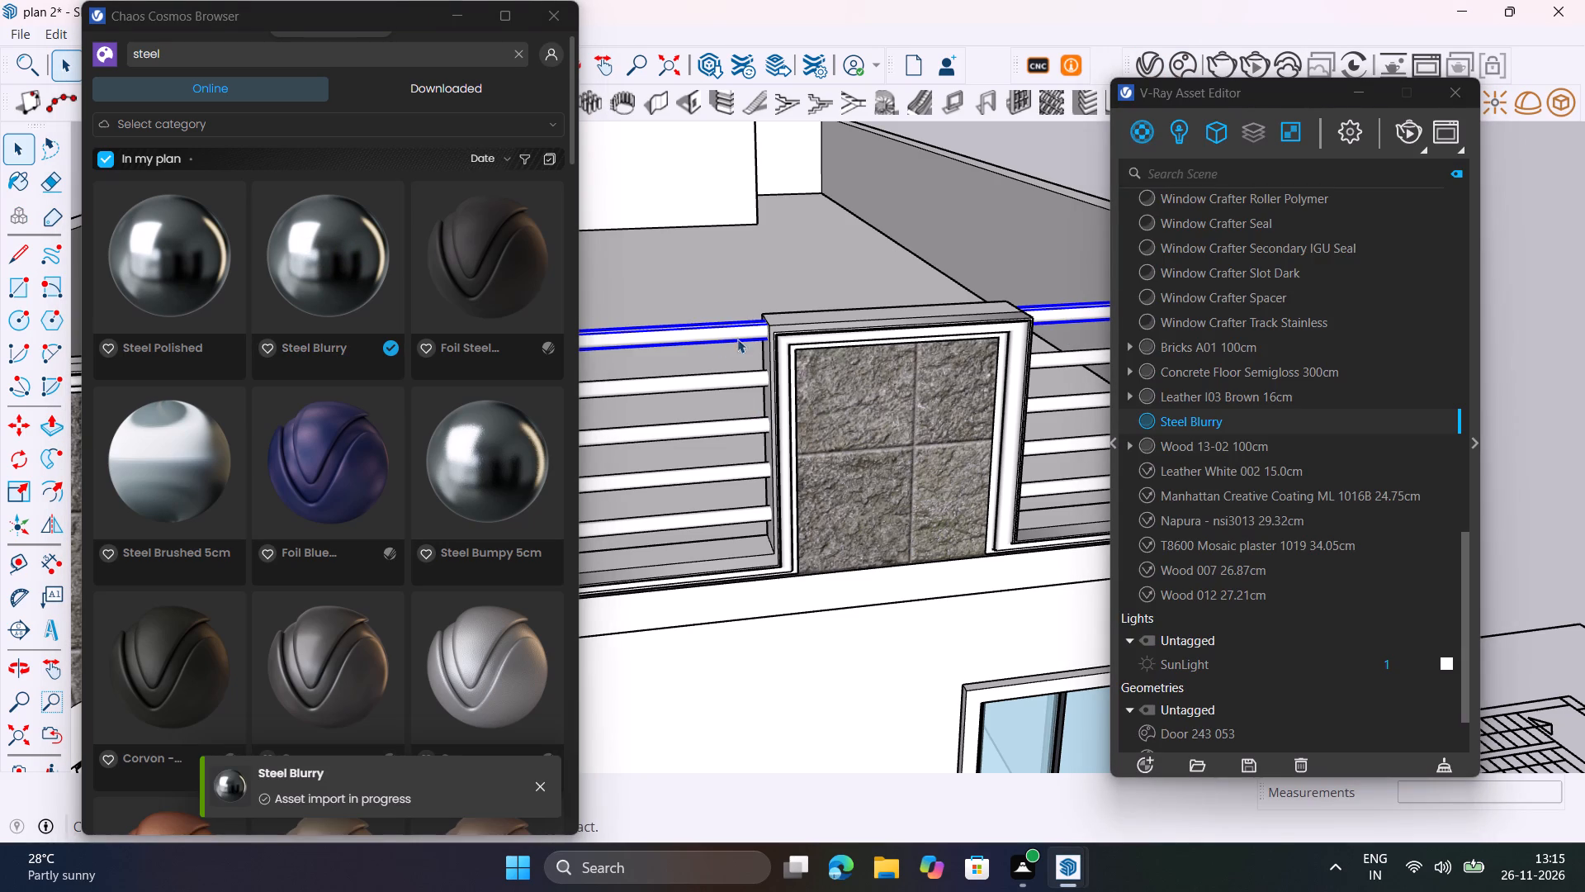
right_click(1242, 418)
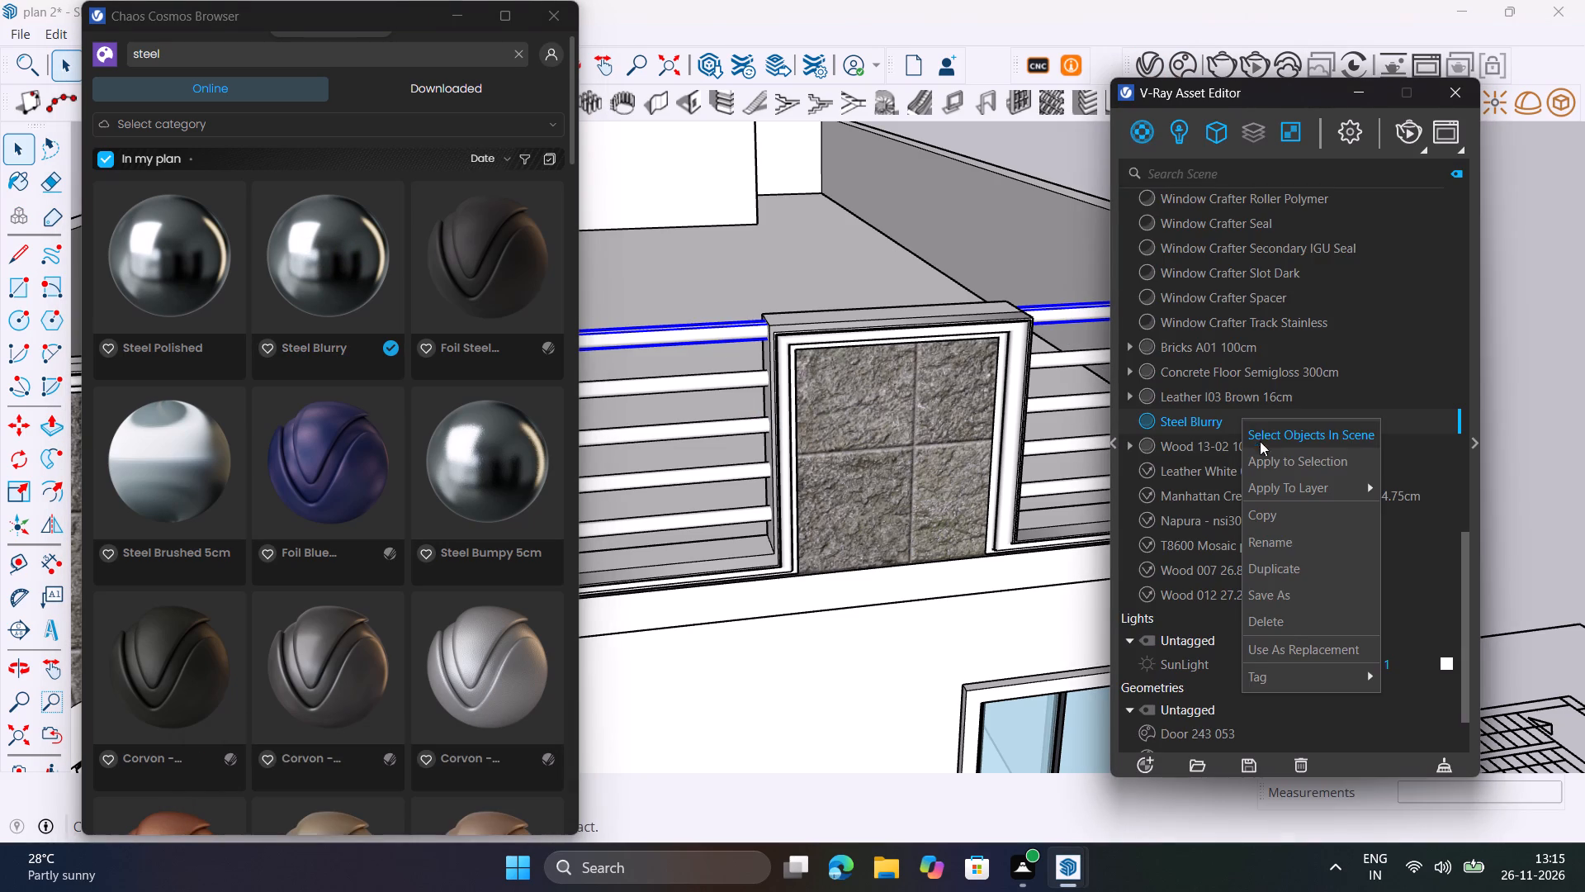
click(1278, 463)
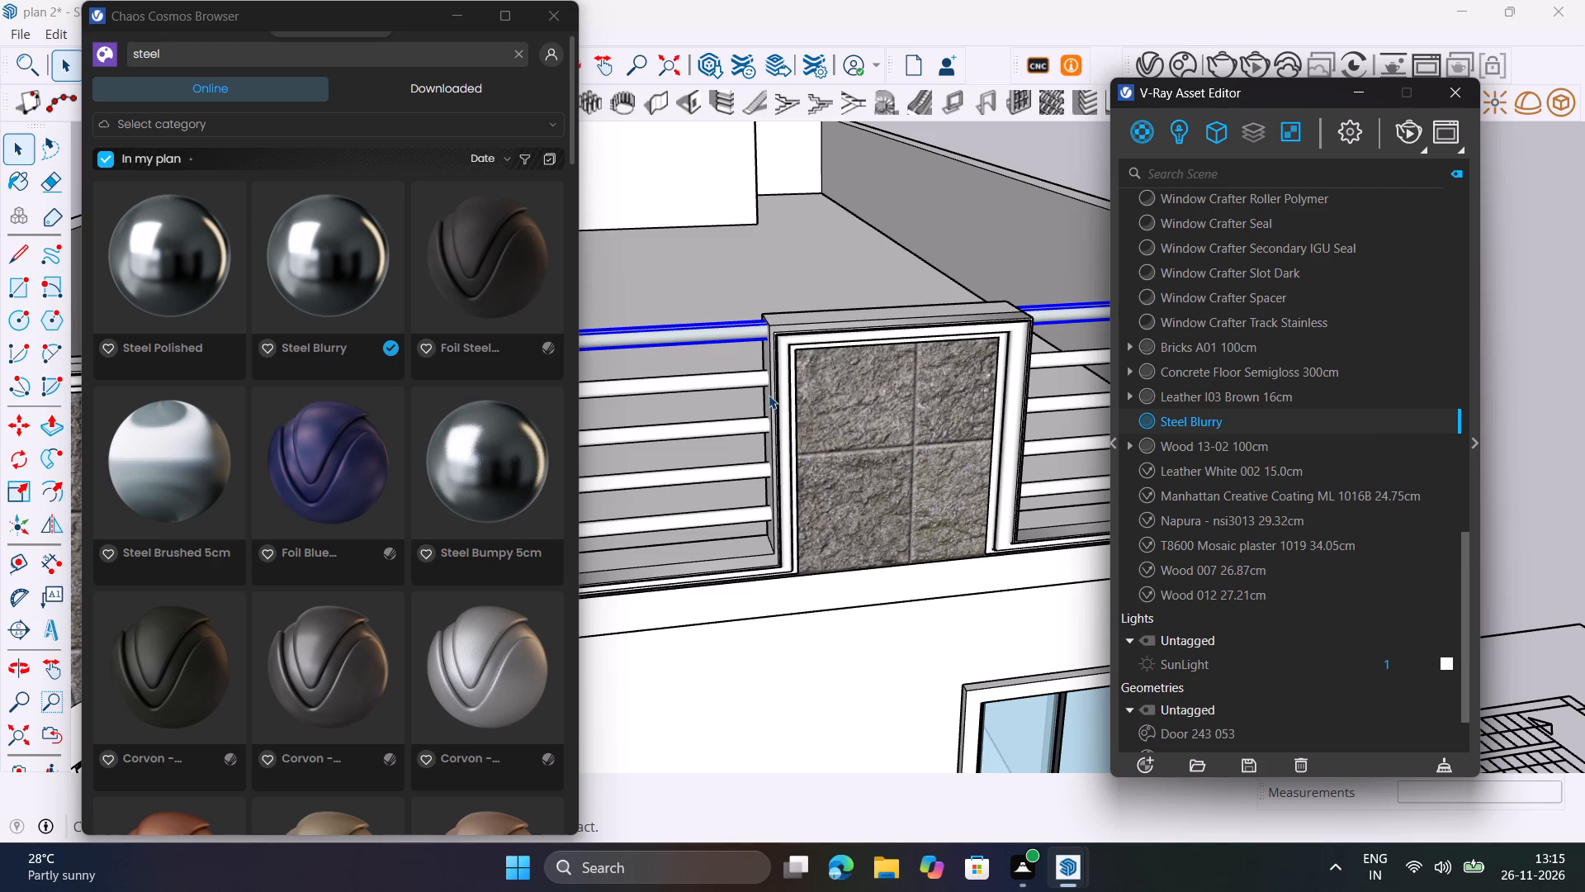
click(730, 387)
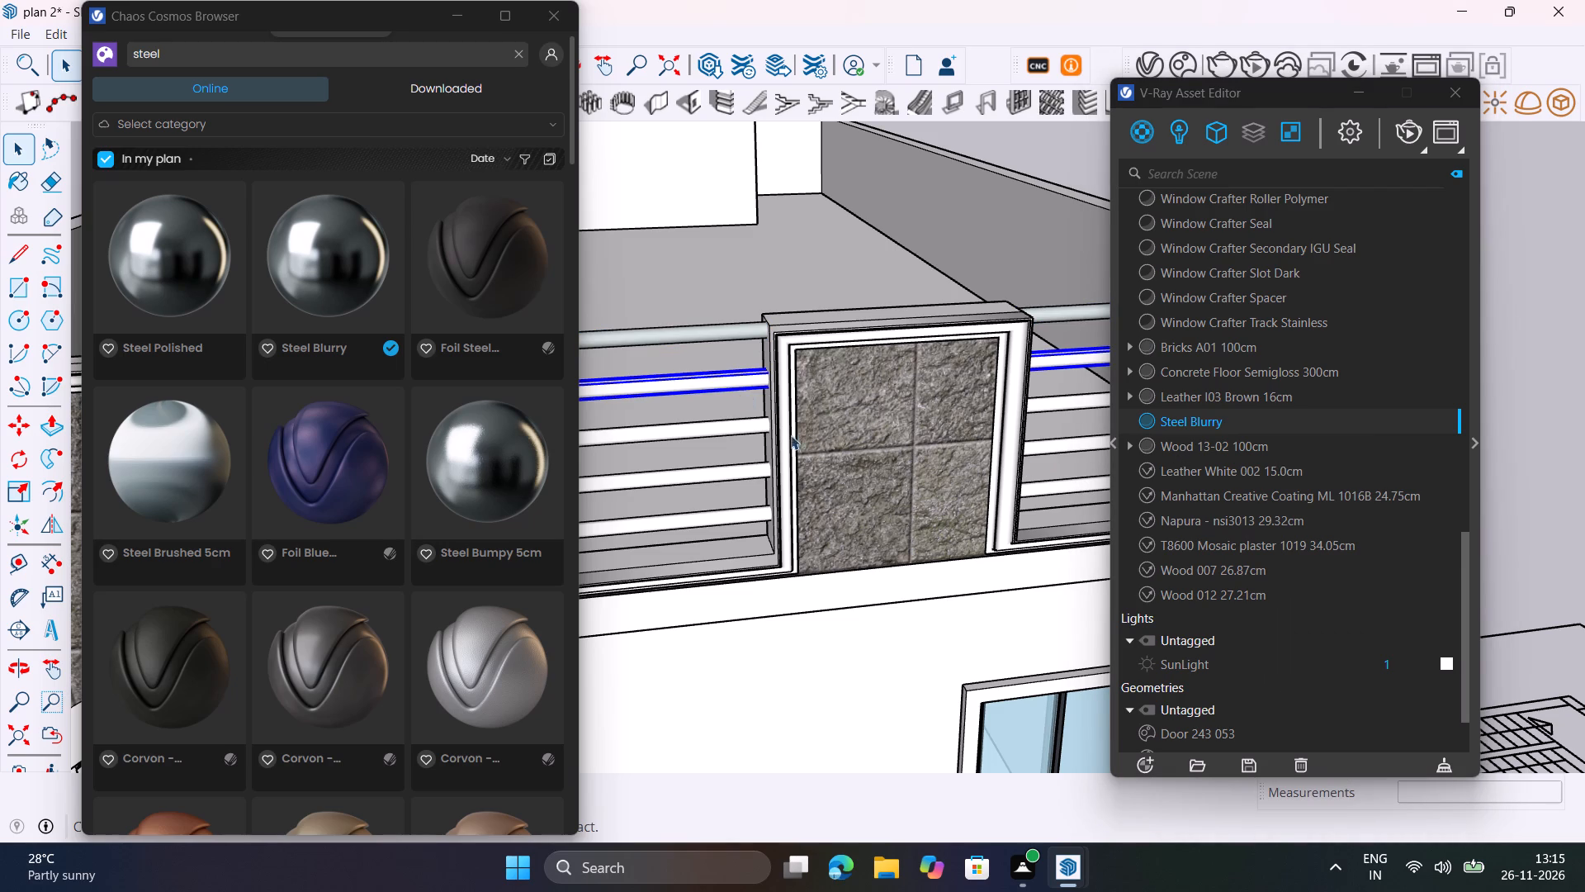
shift+click(741, 428)
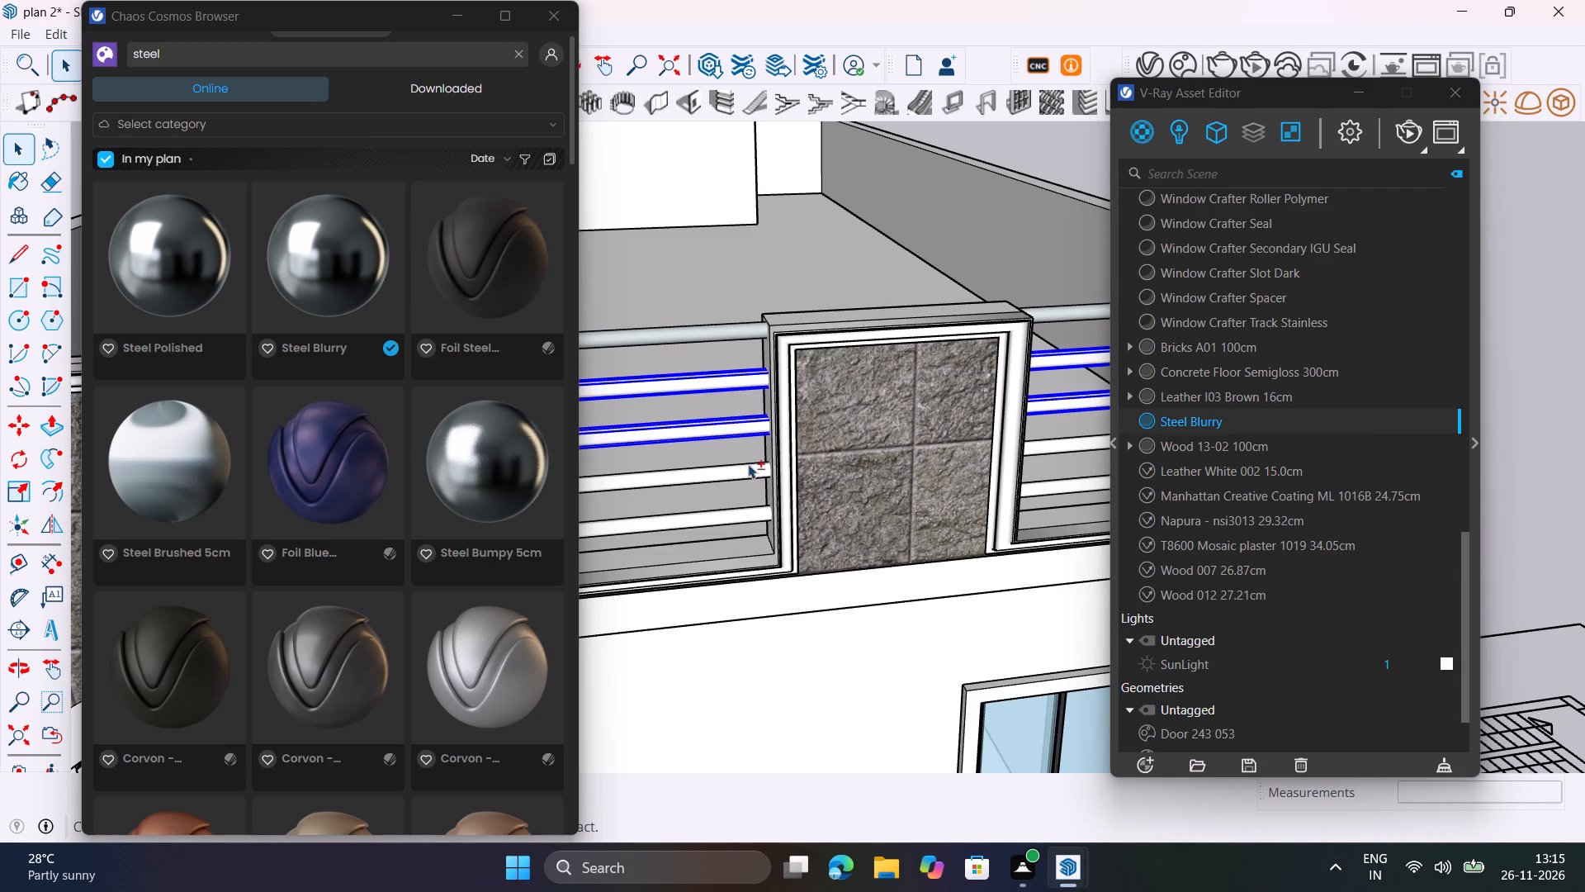
shift+click(750, 470)
shift+click(750, 514)
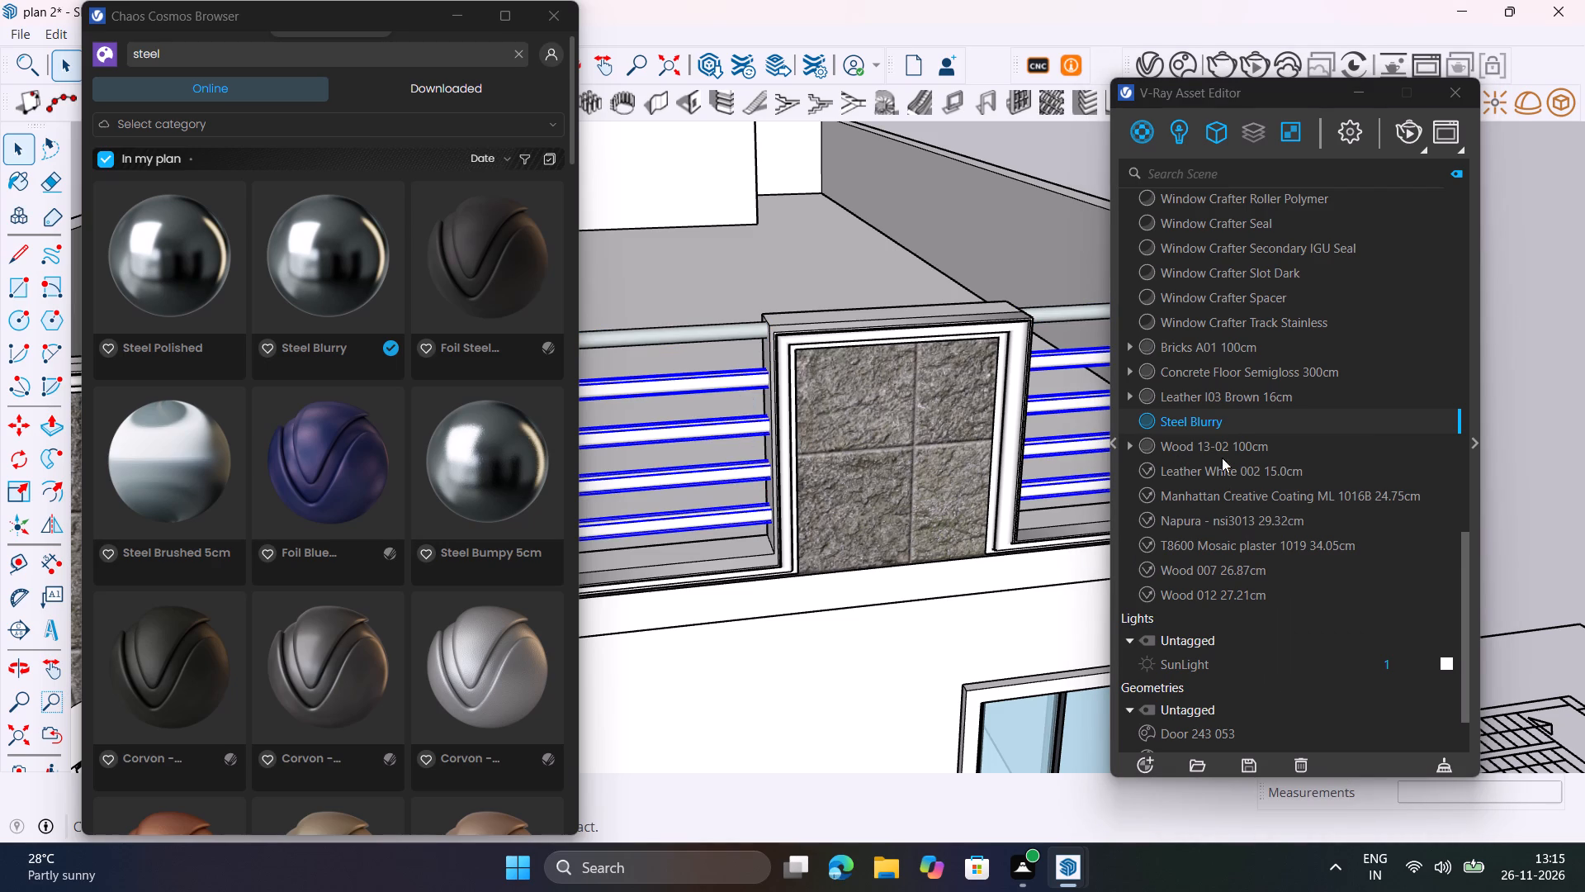
right_click(1234, 428)
click(1272, 472)
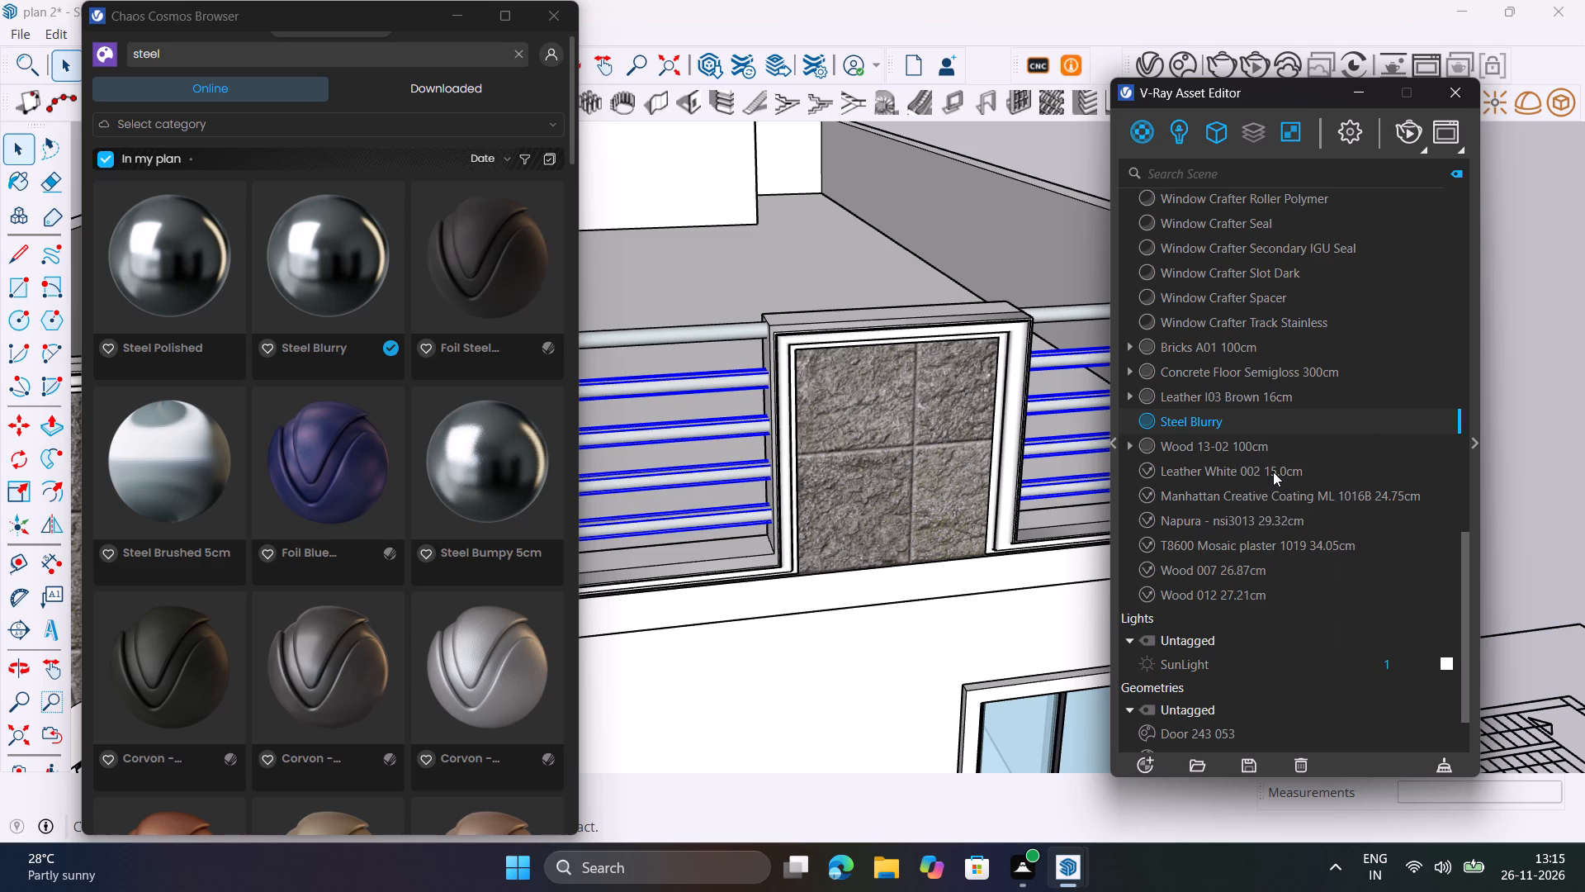
scroll(825, 338, down, 14)
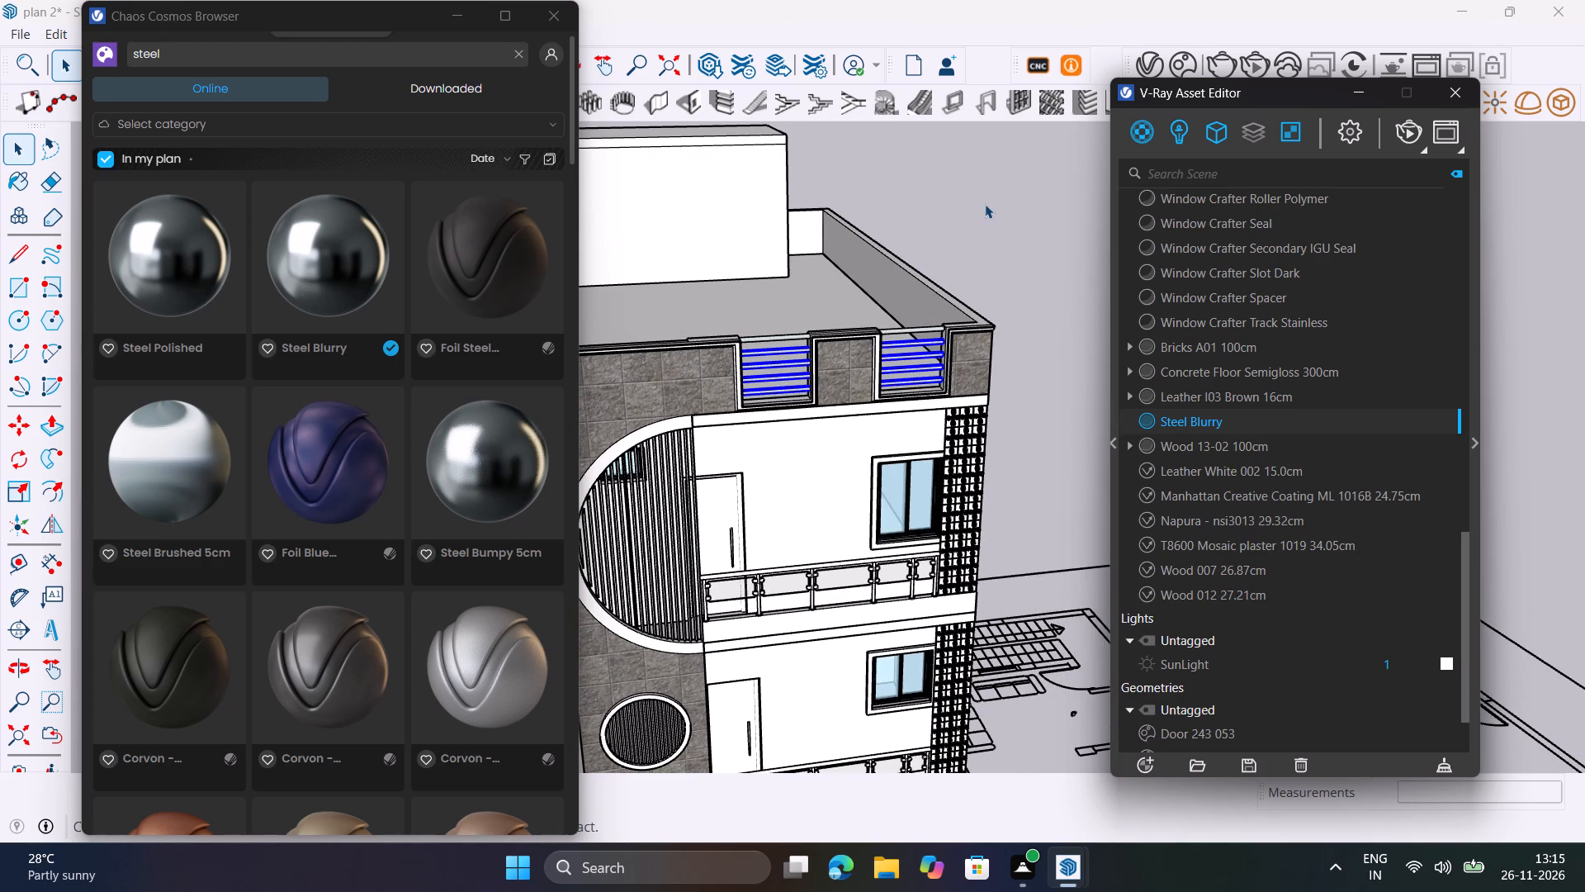
click(989, 204)
Render the upper front of the house in V-Ray, examine the steel parapet rails and facade materials, and close the stopped render.
middle_drag(977, 346, 883, 253)
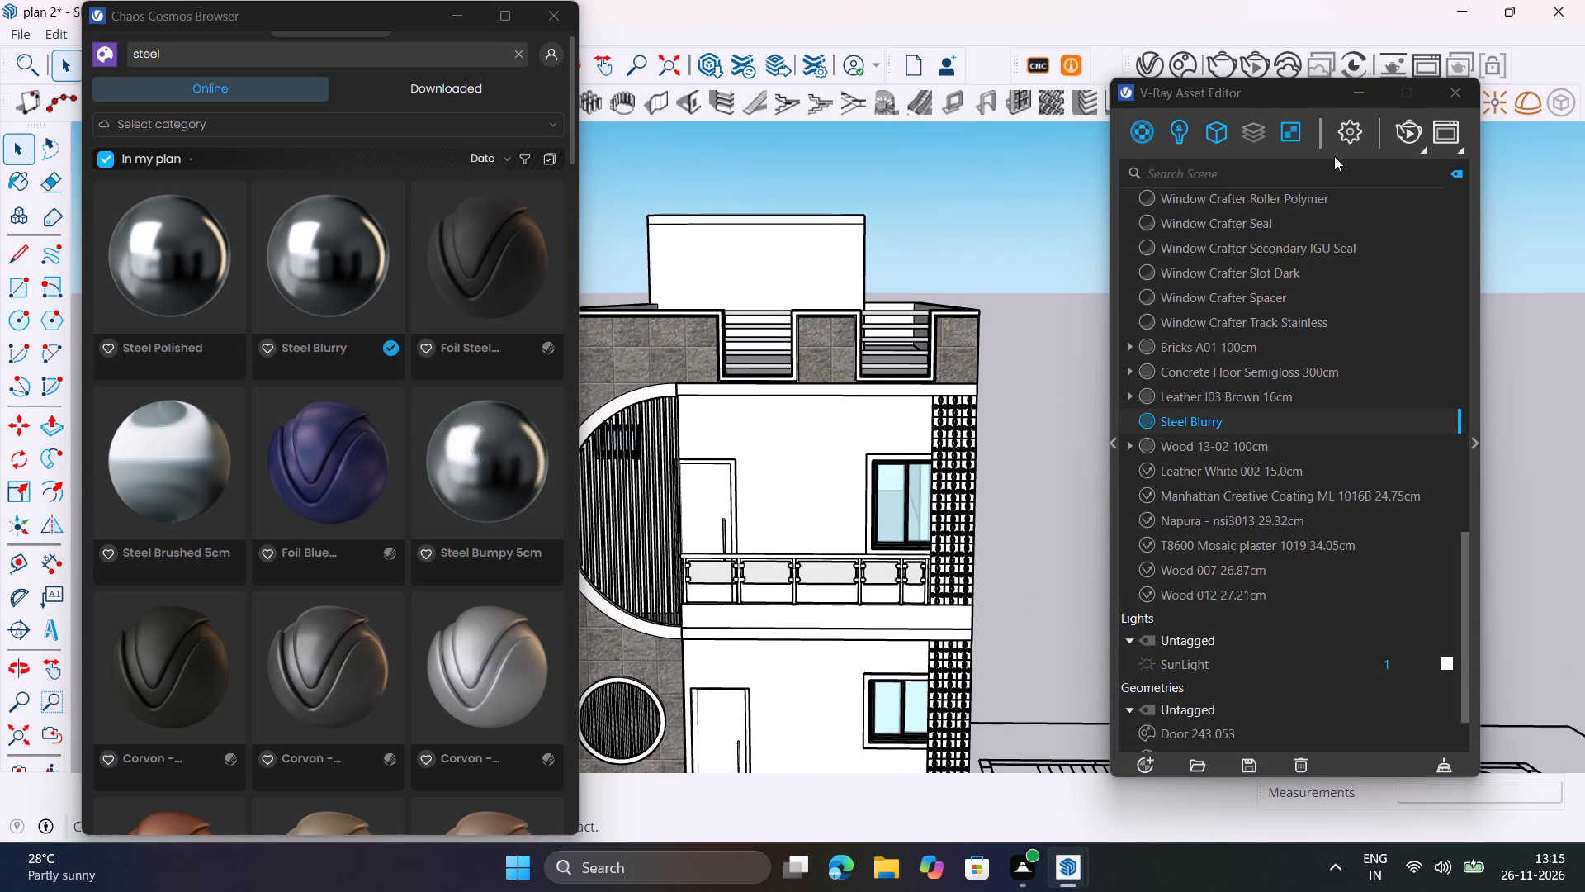
click(1405, 130)
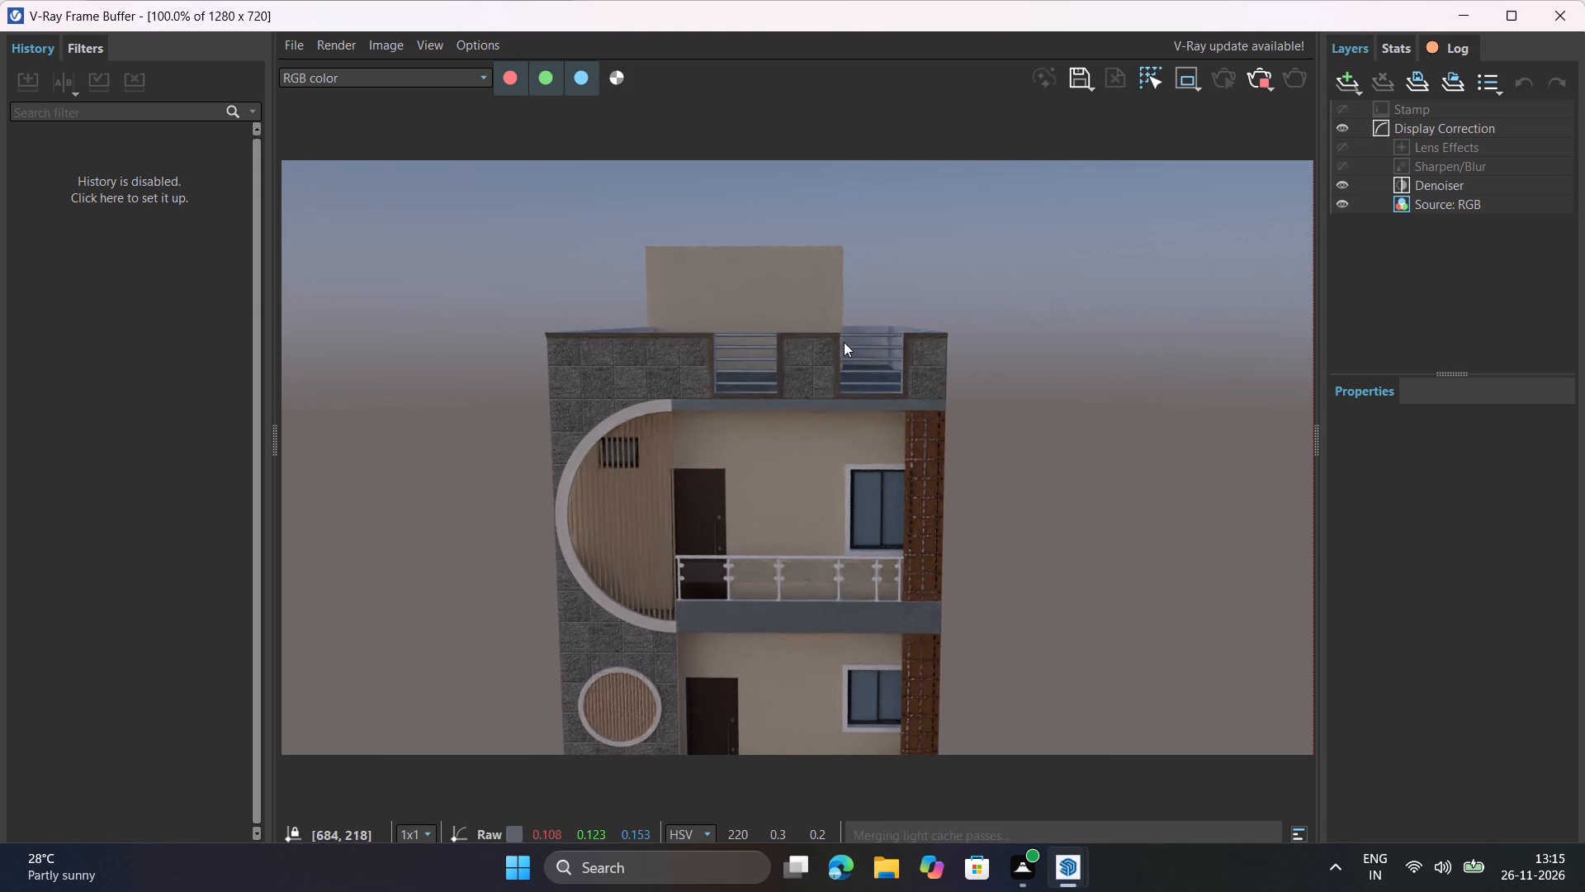
scroll(743, 372, up, 1)
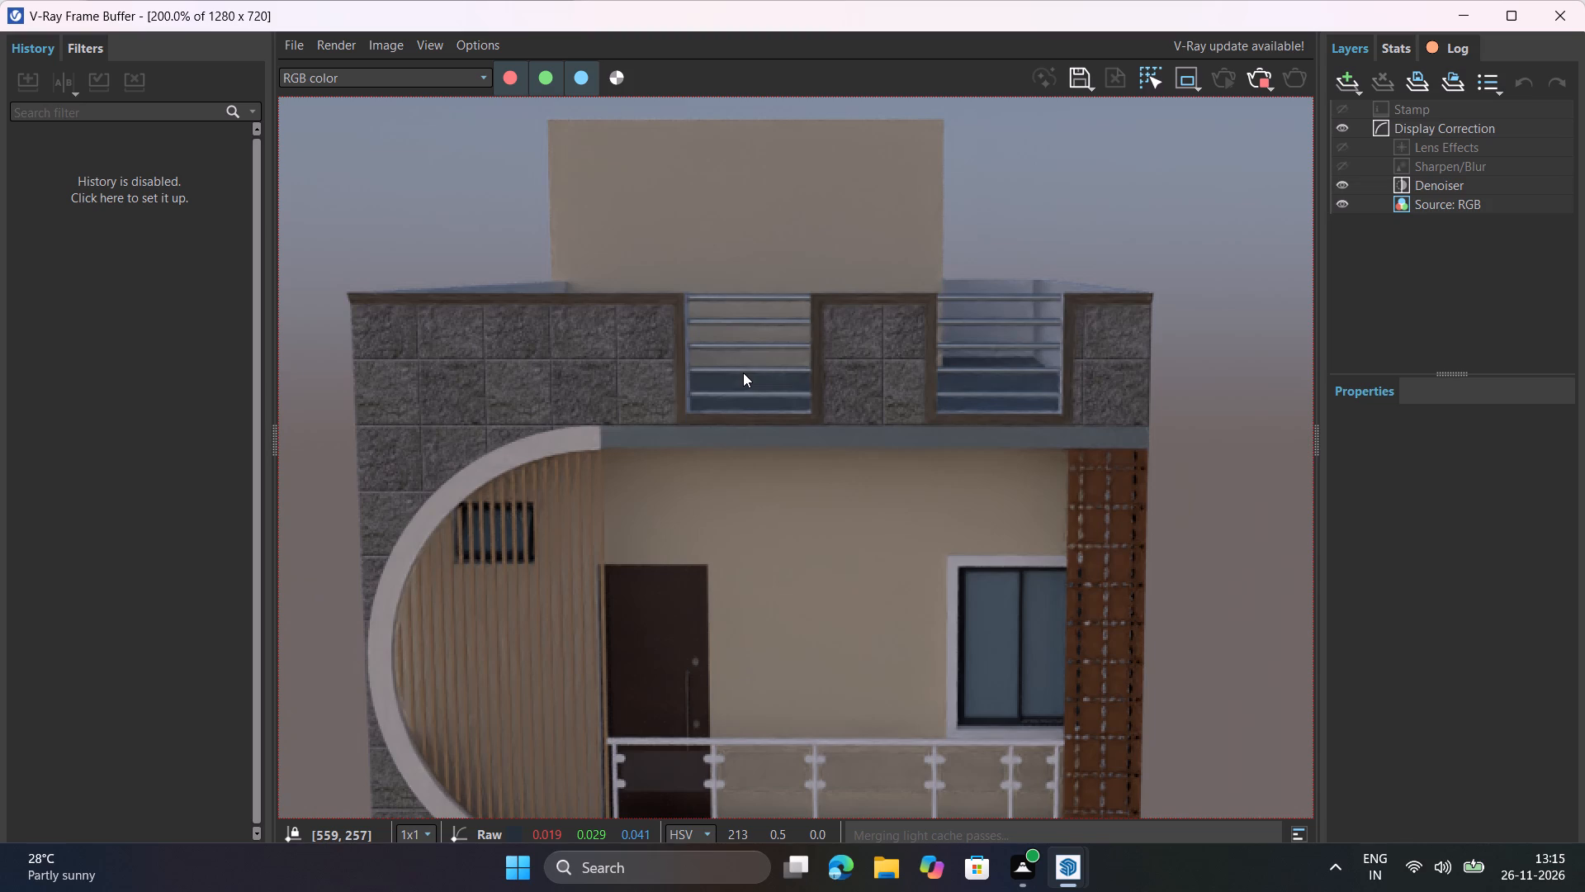
scroll(743, 372, down, 1)
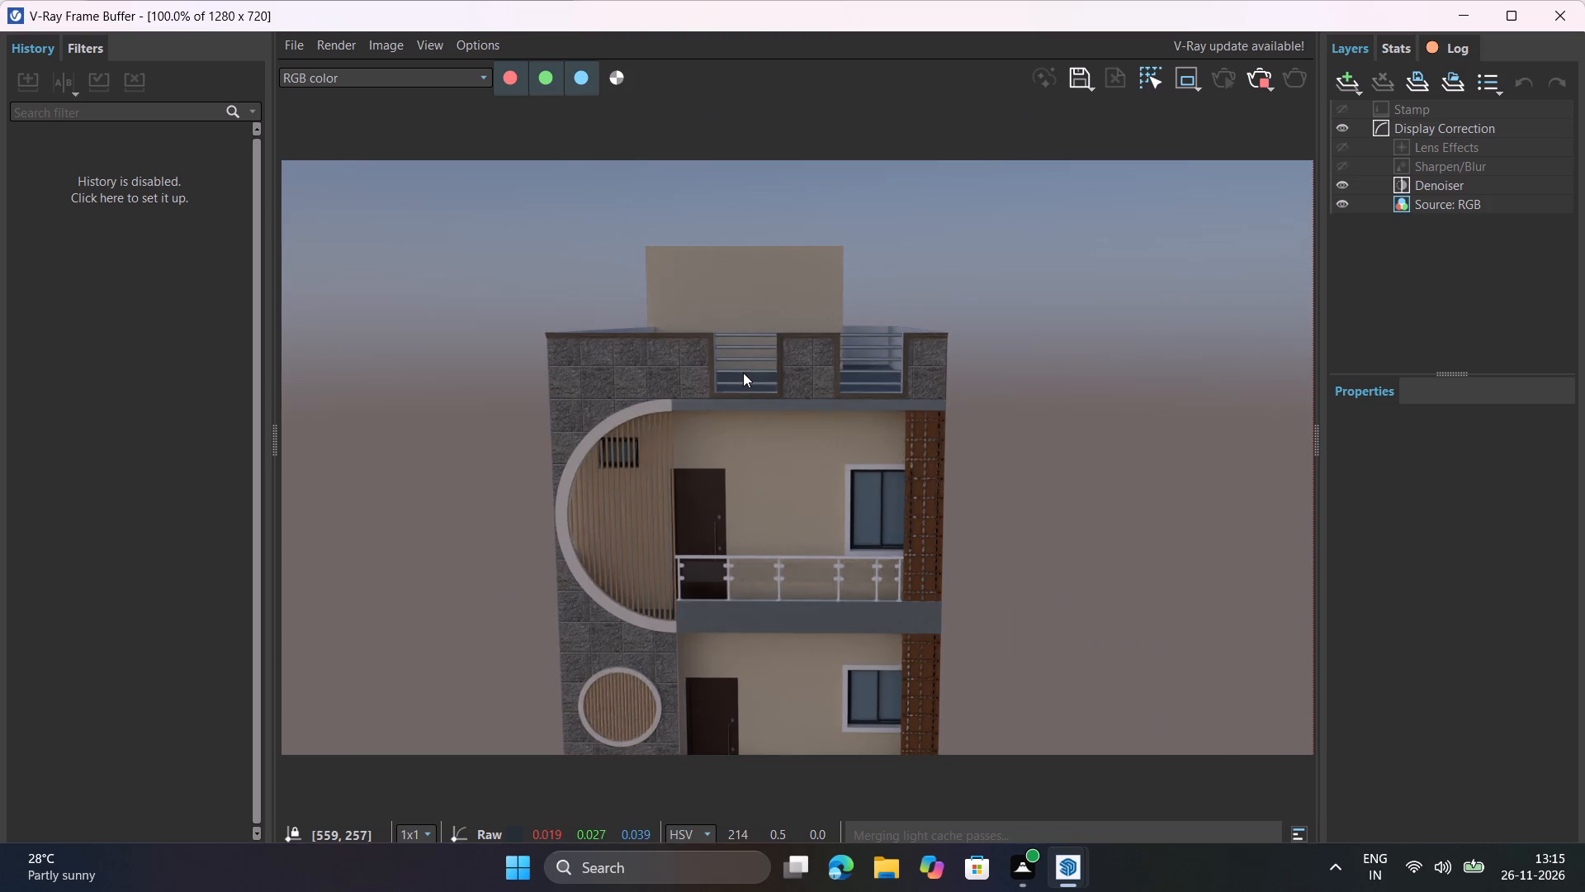
middle_drag(878, 410, 550, 391)
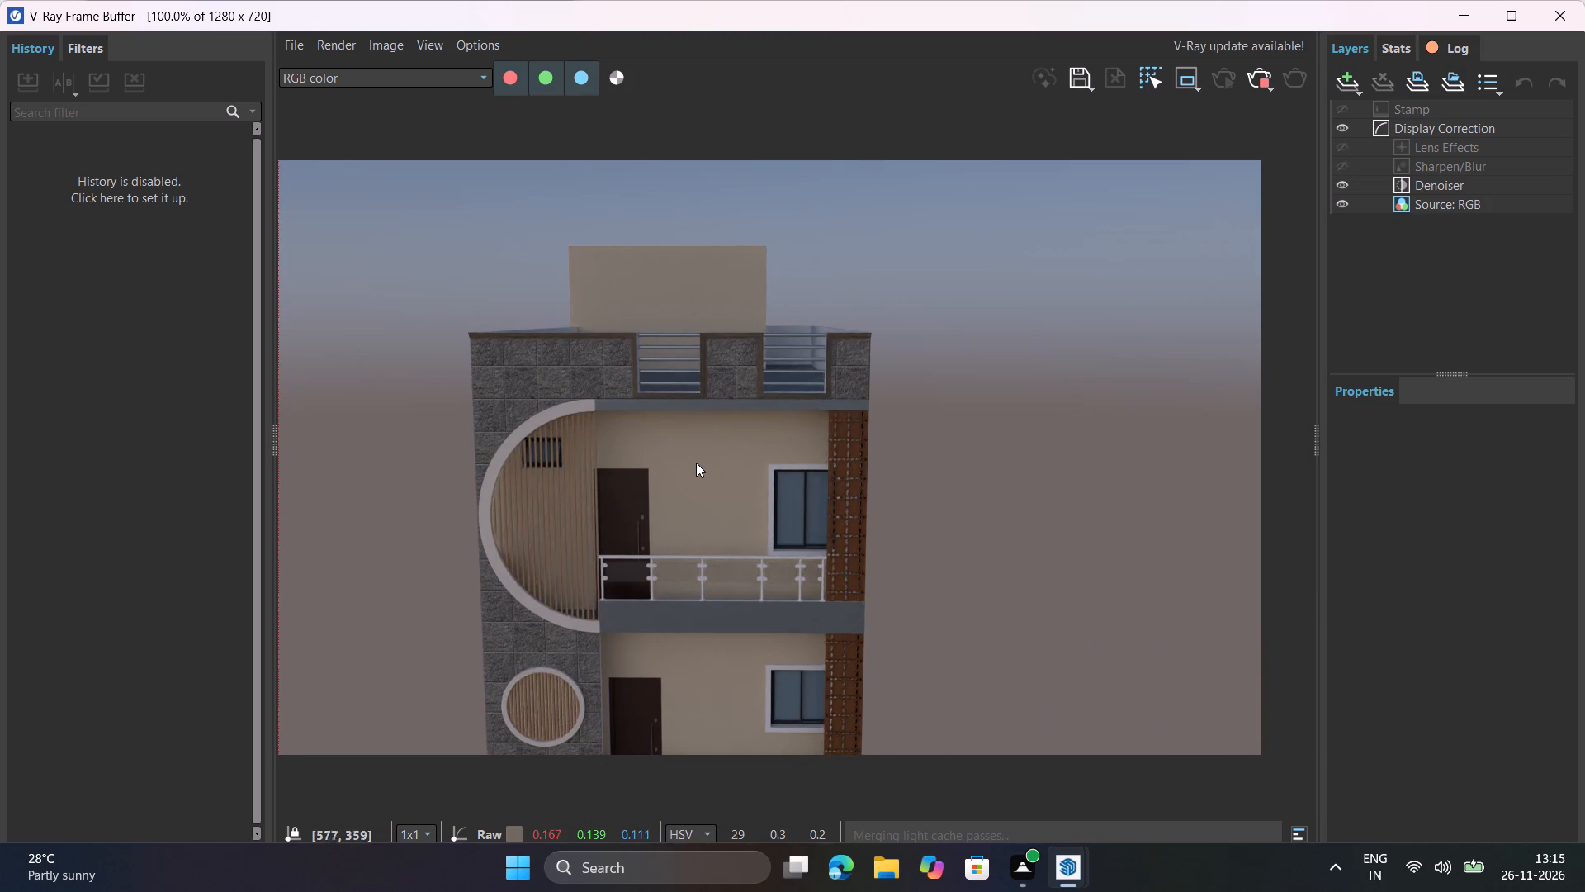
shift+middle_click(688, 496)
scroll(717, 454, down, 3)
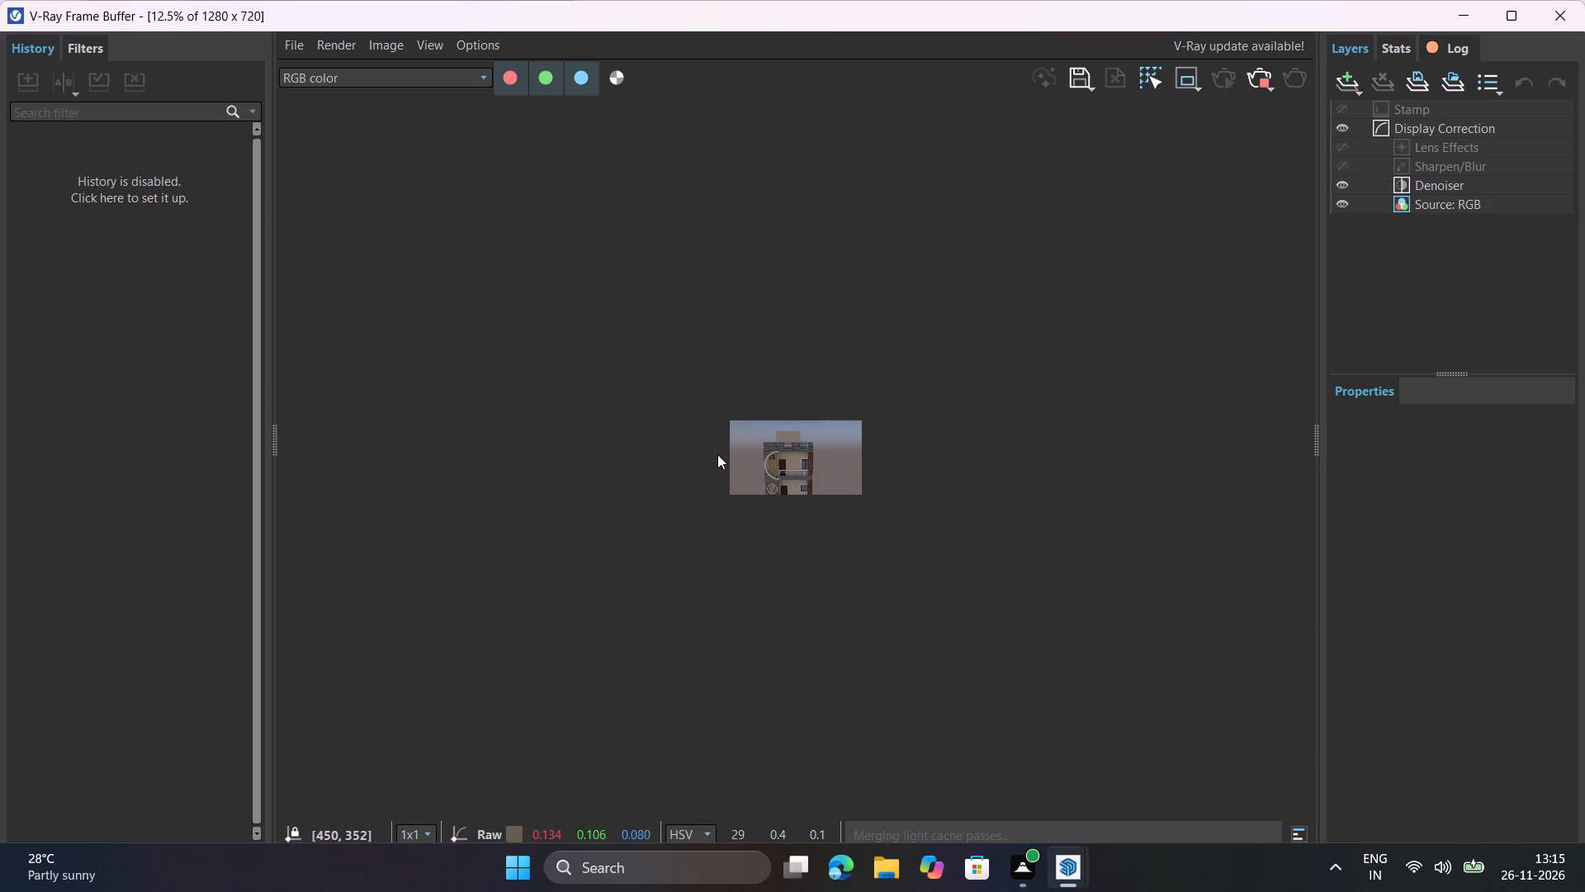
scroll(719, 455, up, 2)
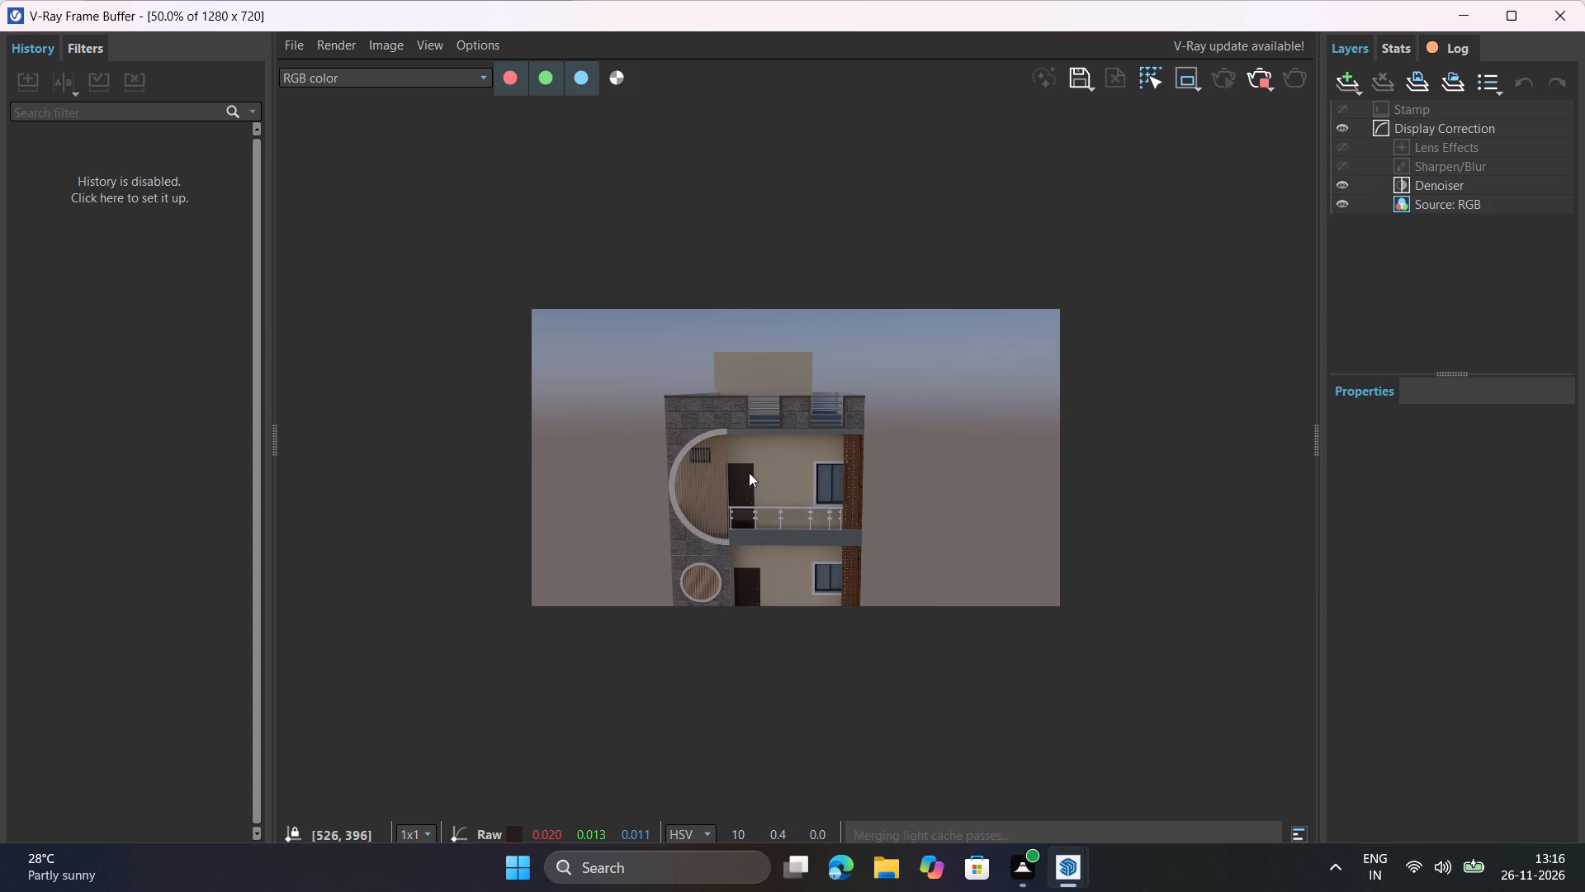
scroll(749, 472, down, 1)
scroll(807, 516, up, 1)
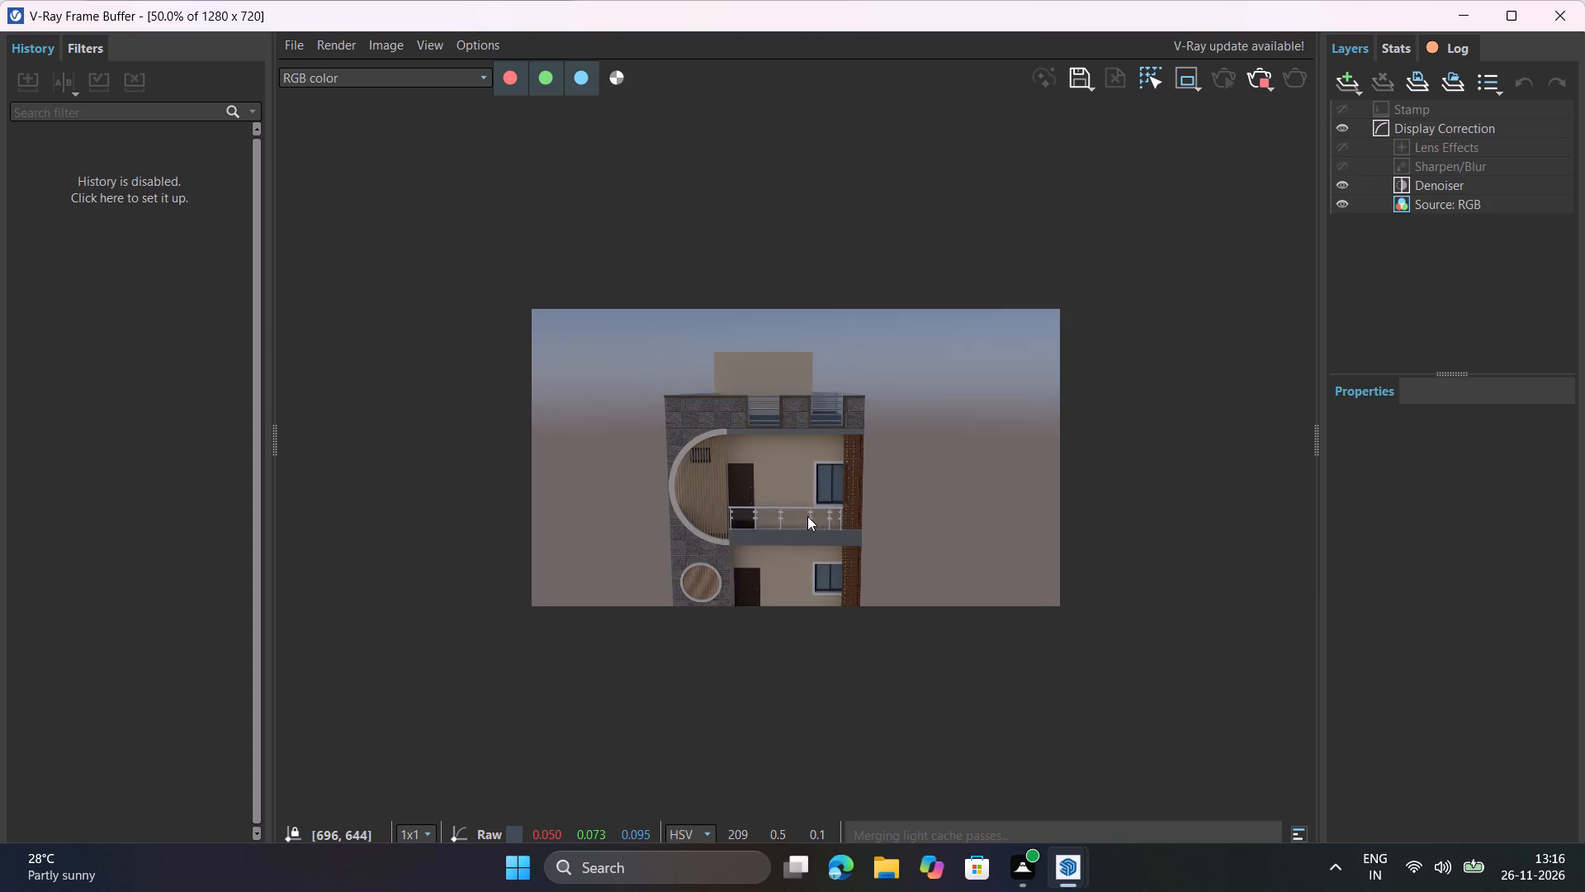
scroll(807, 516, up, 1)
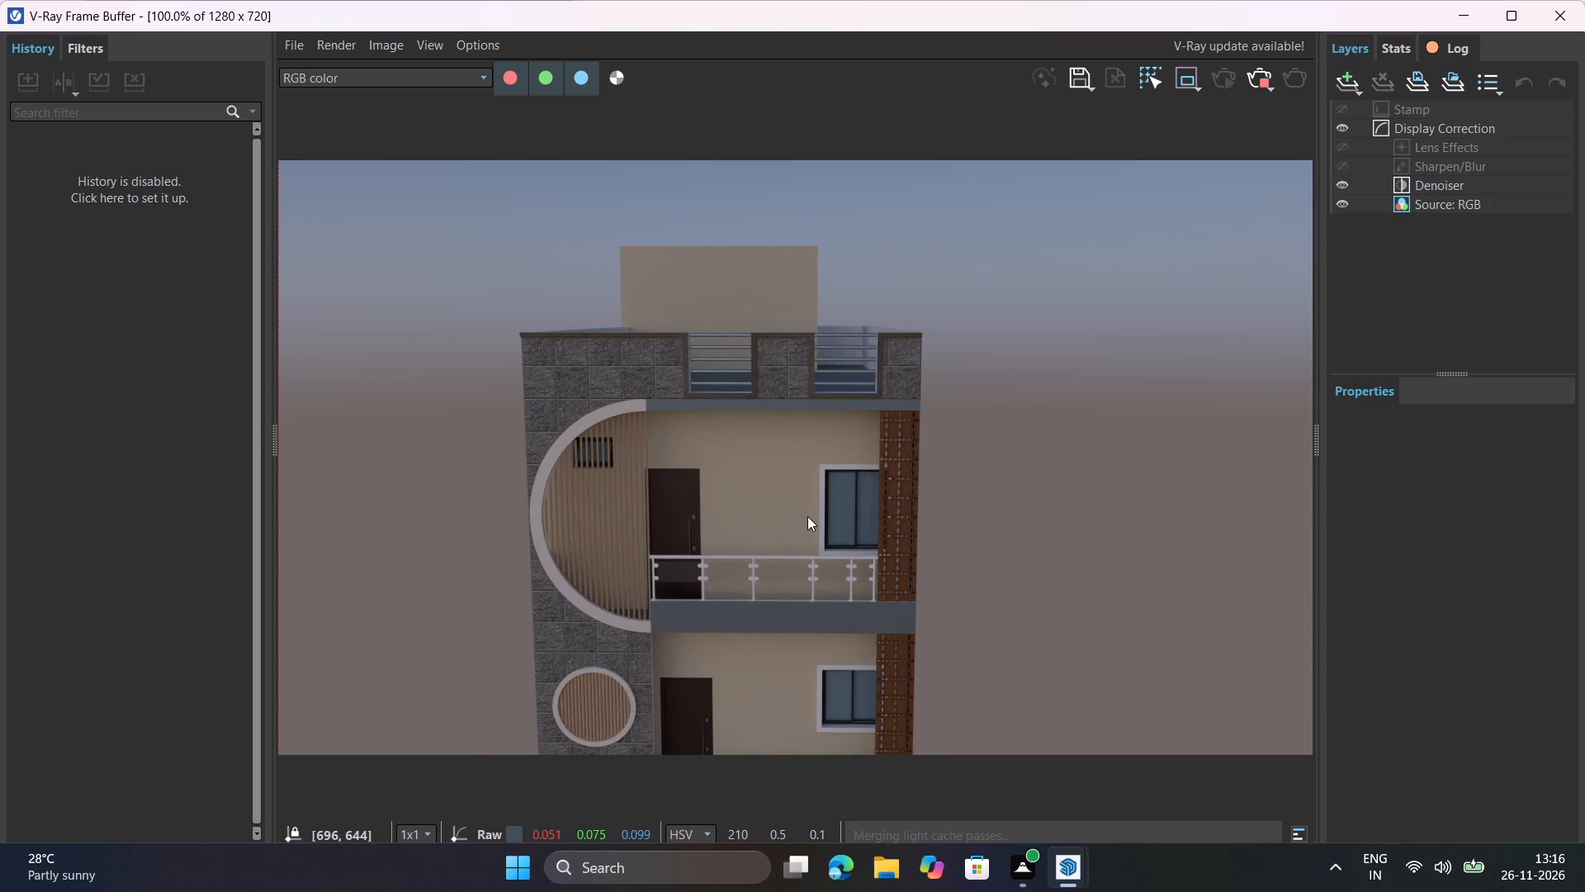
scroll(807, 516, up, 1)
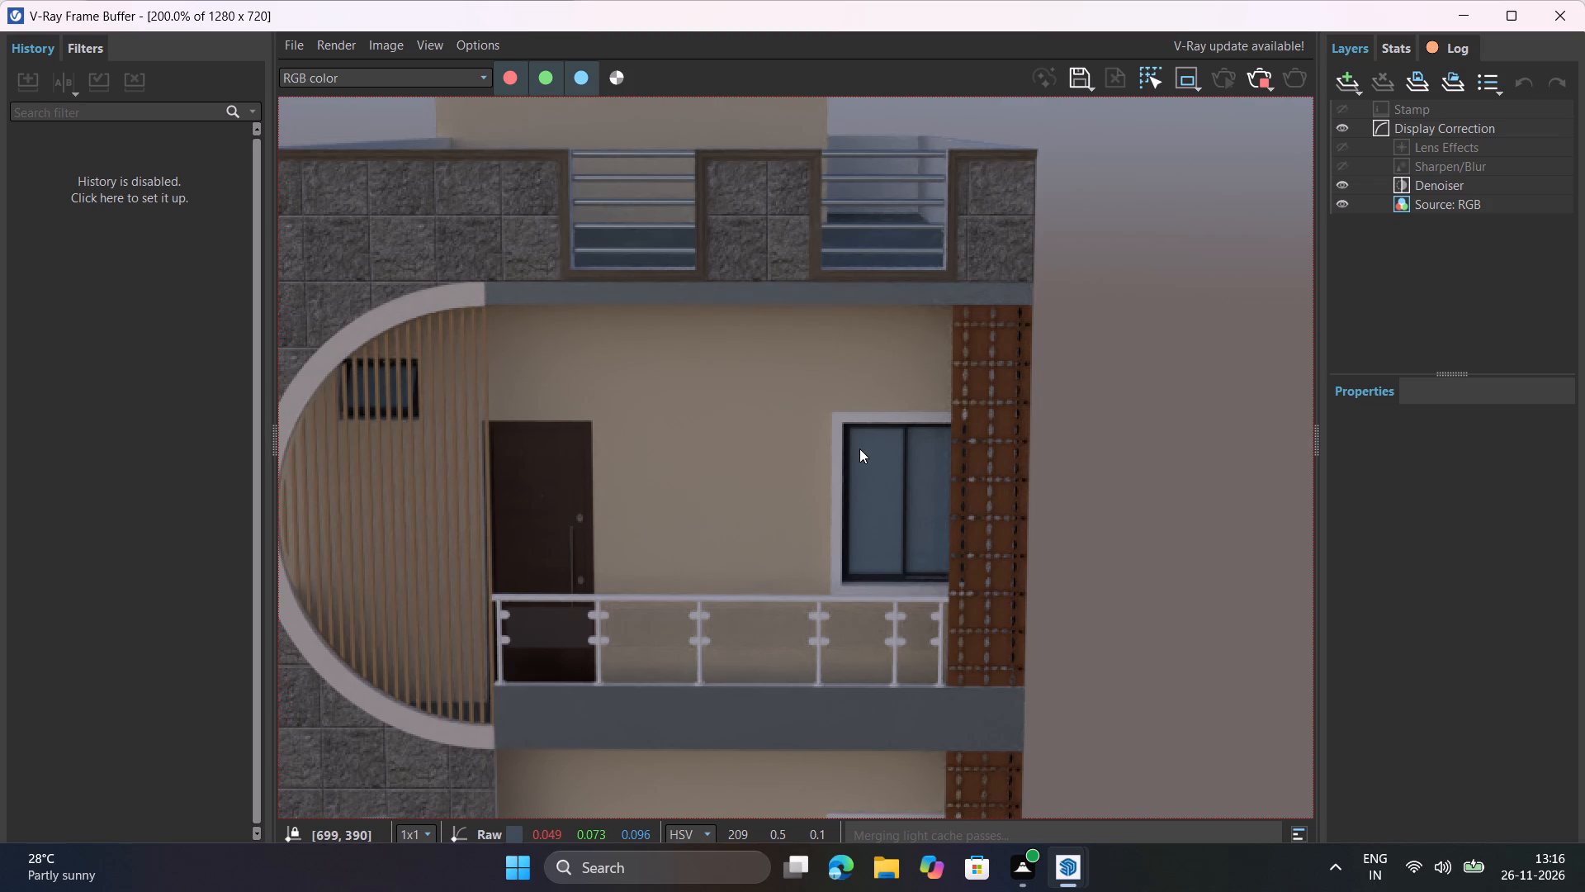
scroll(873, 425, down, 2)
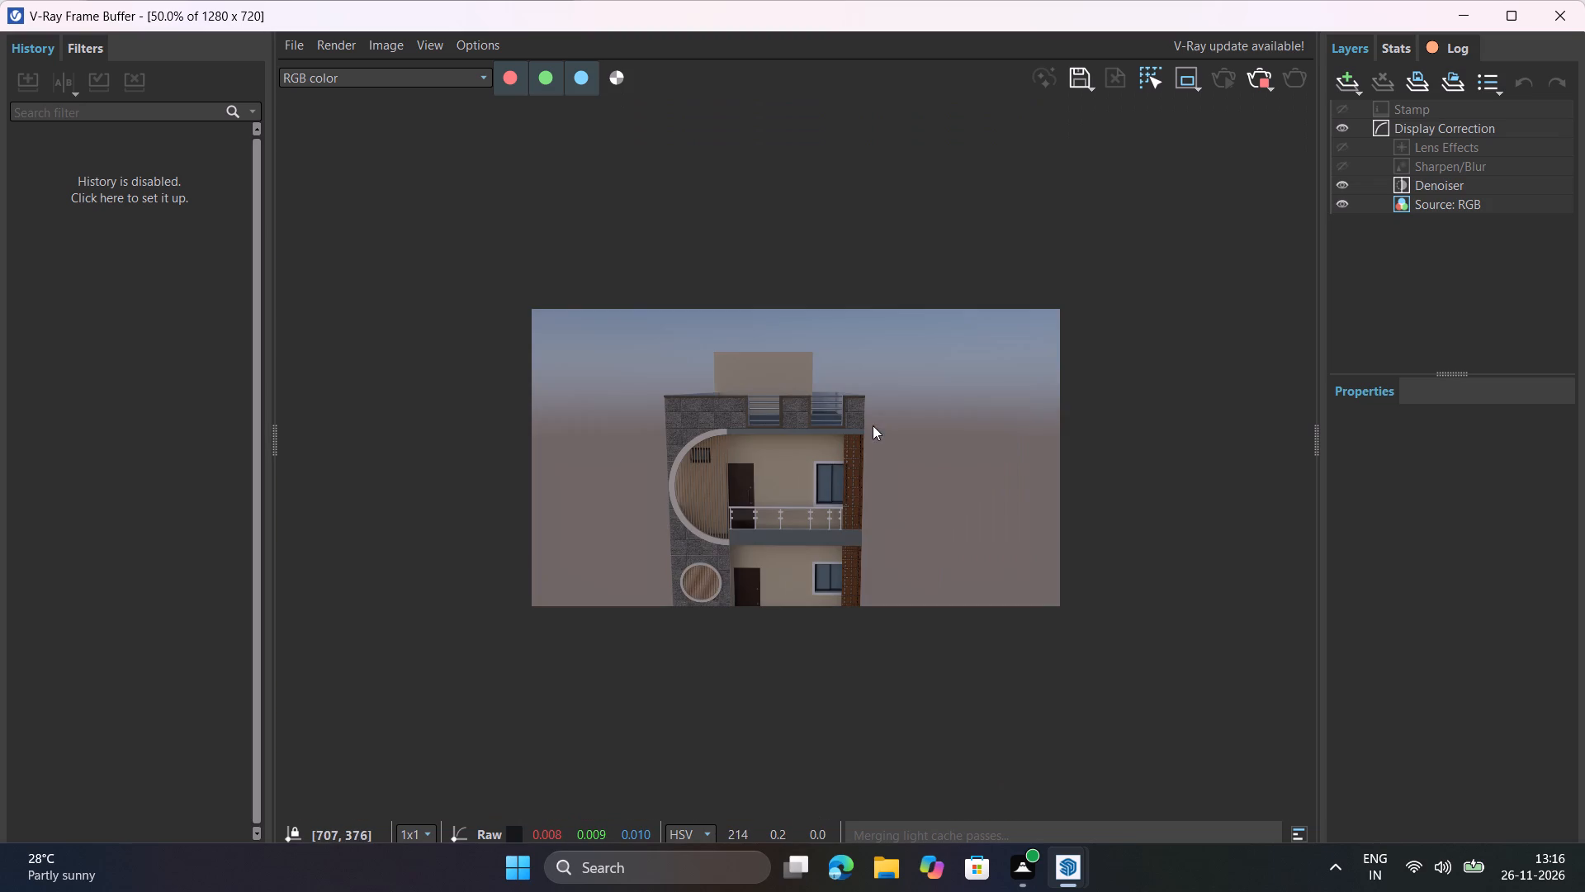
click(1263, 82)
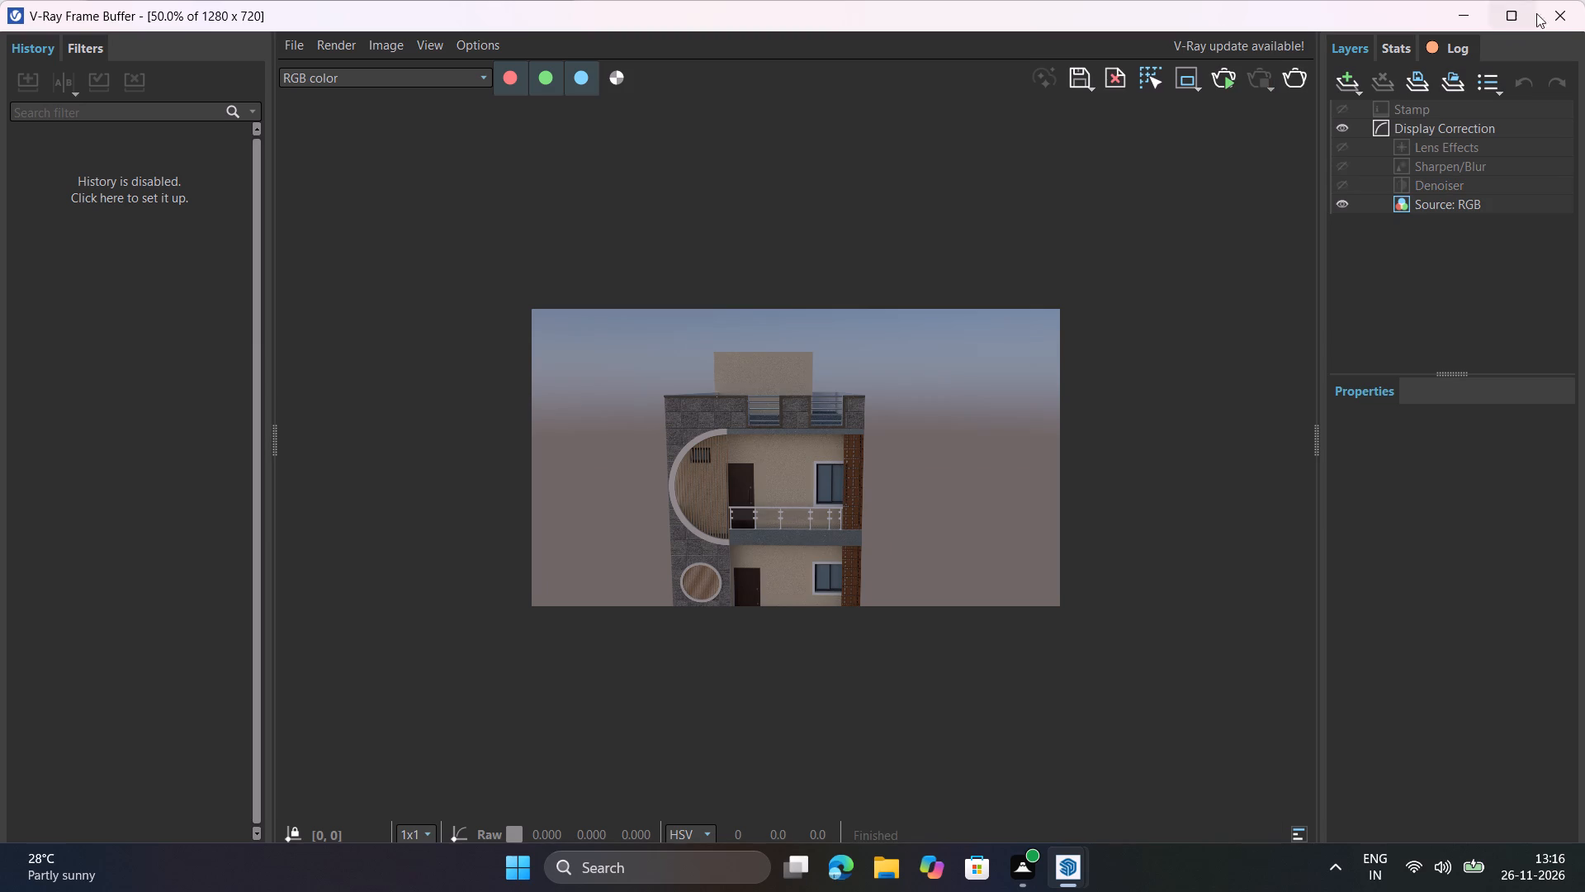
click(1545, 9)
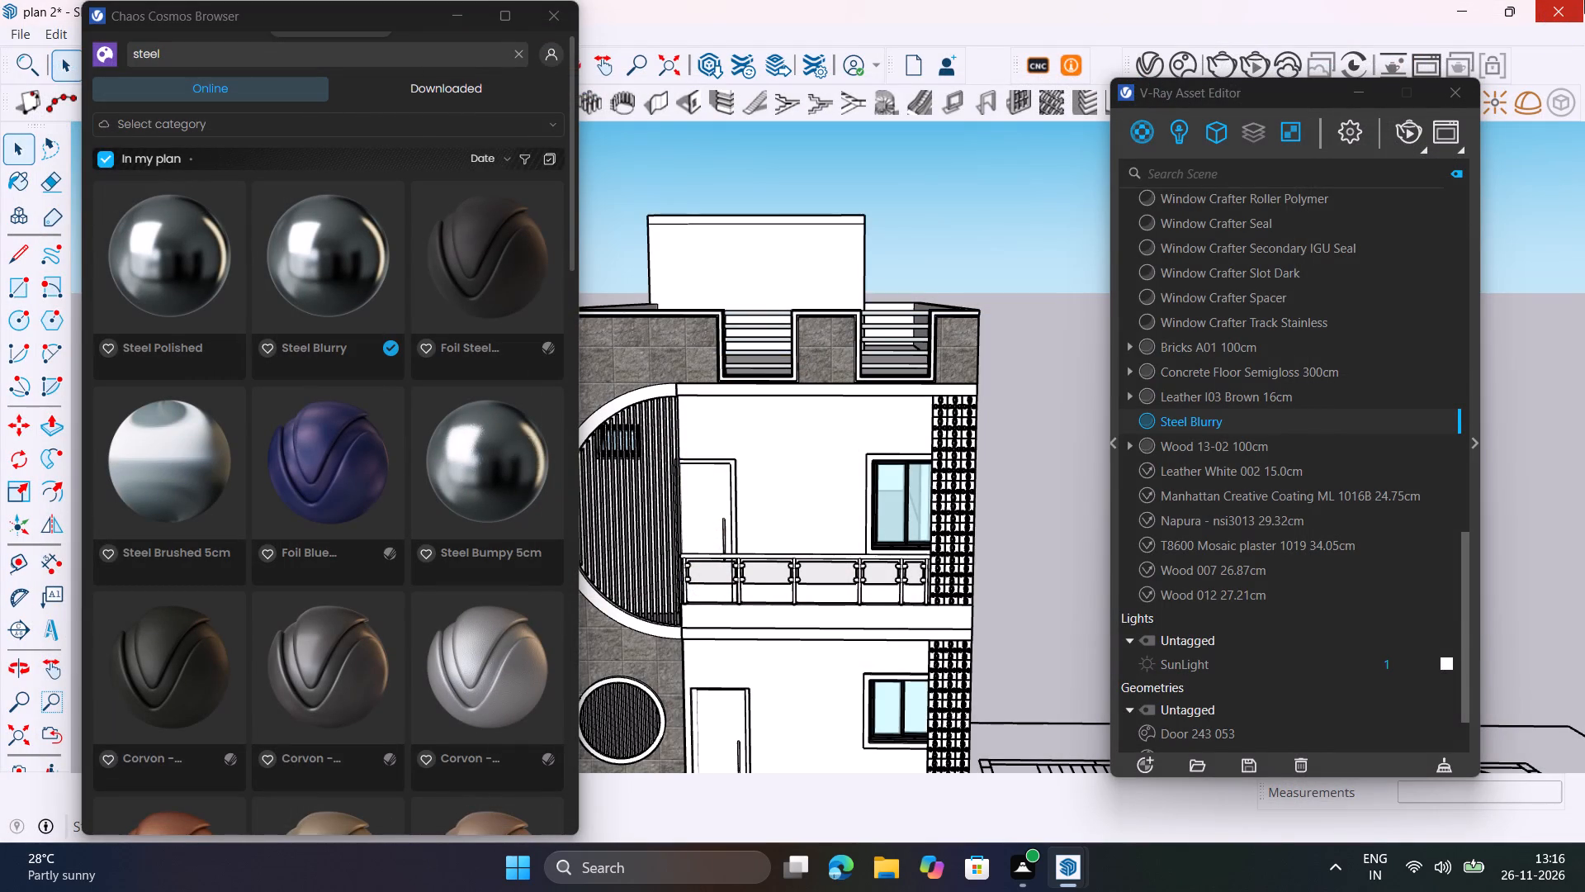
Close the V-Ray Asset Editor and the Chaos Cosmos browser to clear the view of the full house front.
click(1471, 94)
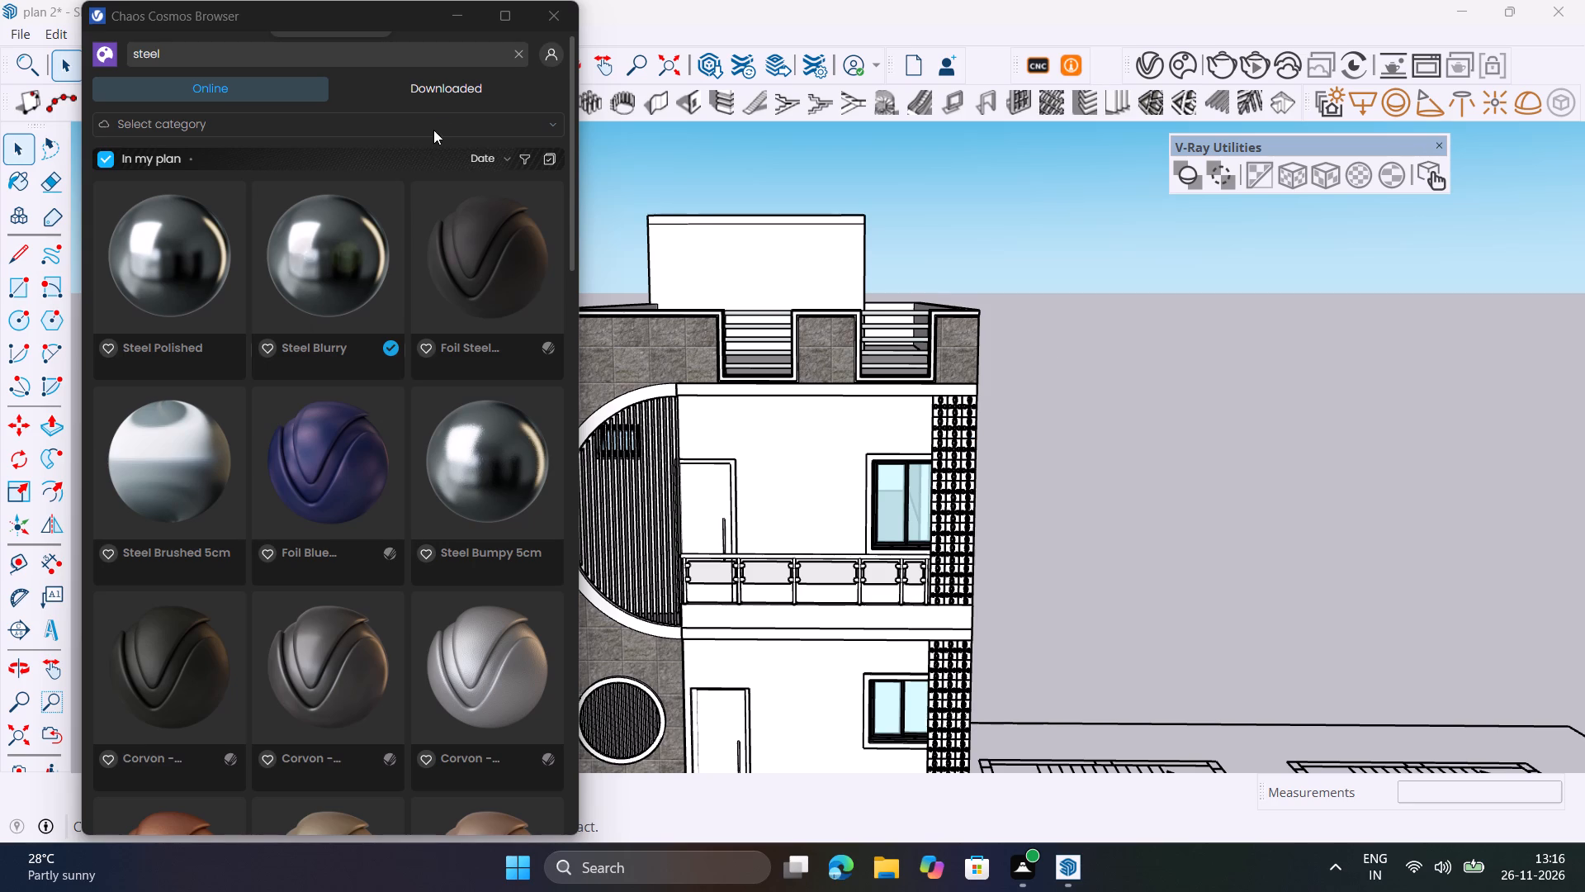
click(546, 26)
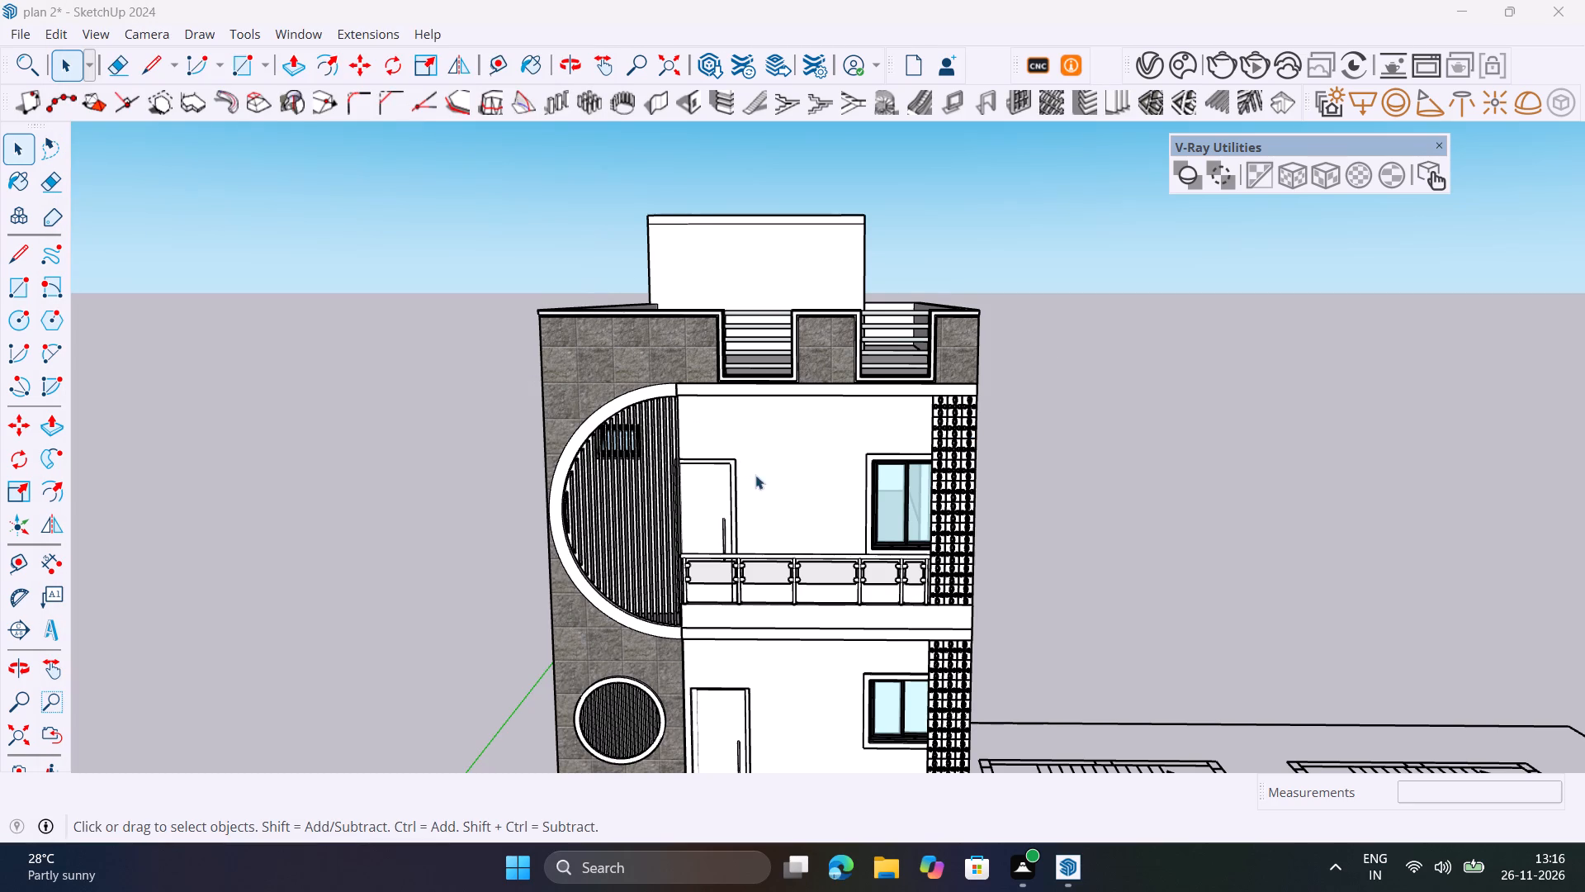
scroll(795, 524, down, 3)
shift+middle_drag(775, 534, 712, 412)
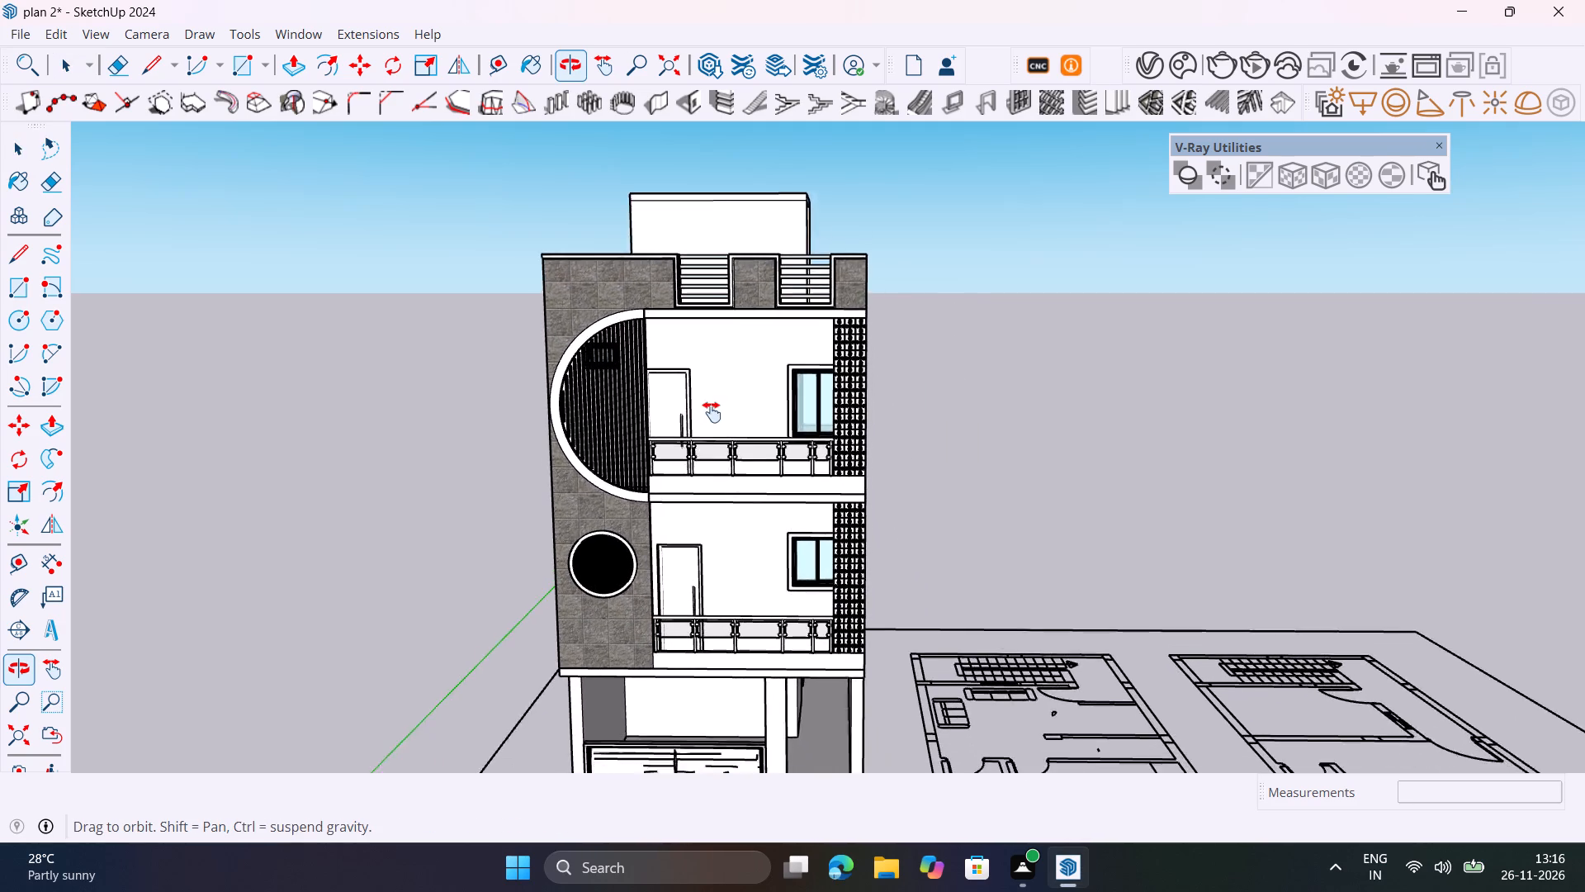
shift+middle_drag(712, 412, 707, 367)
shift+middle_drag(868, 699, 785, 606)
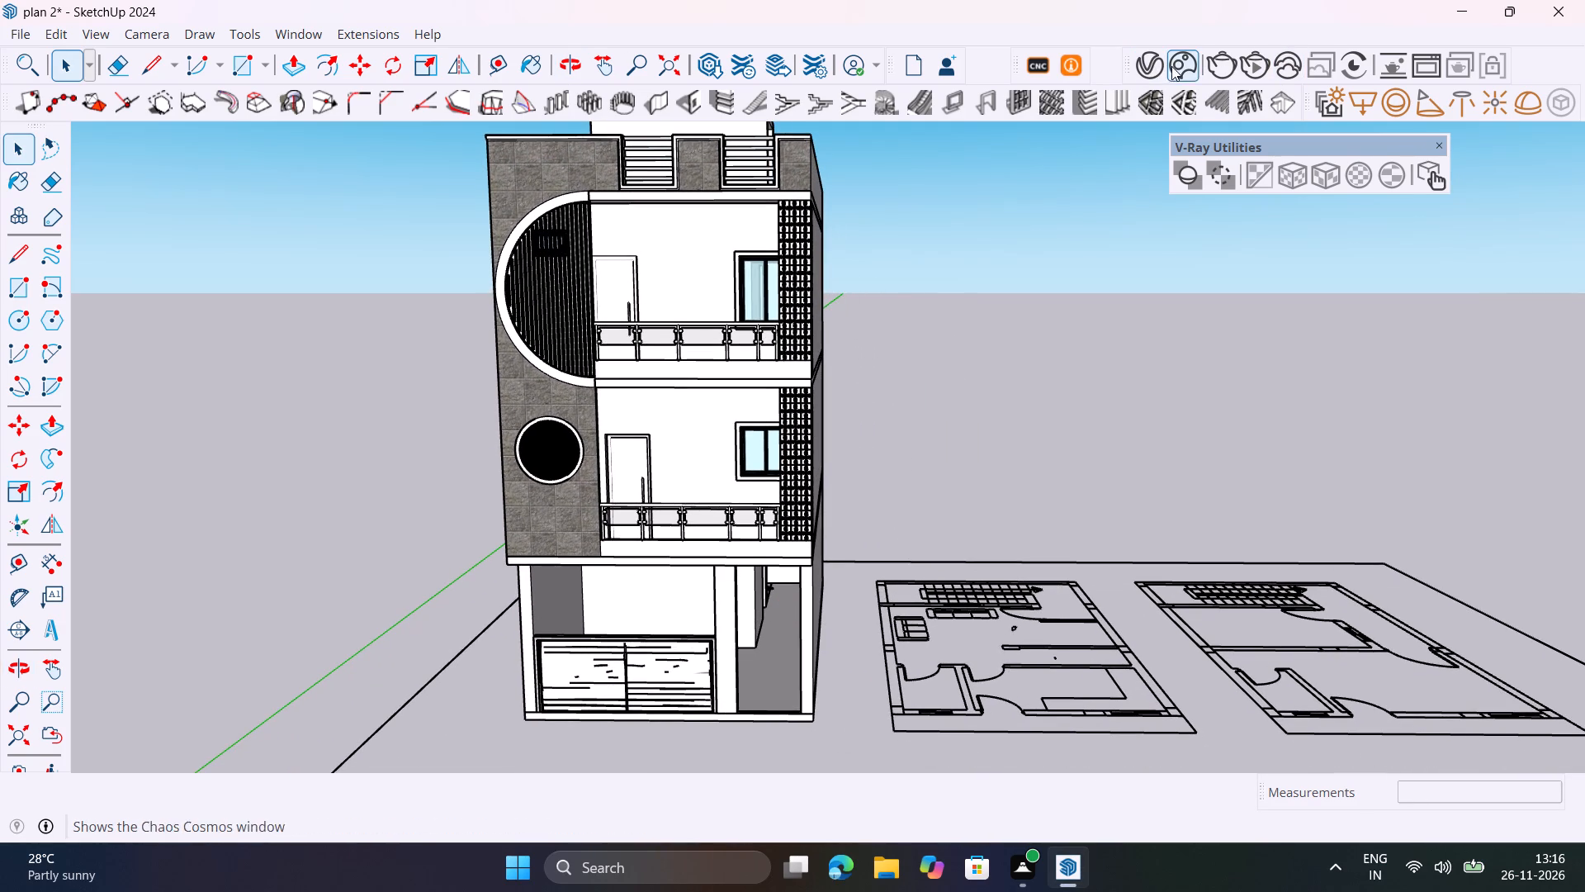
Search the online Chaos Cosmos library for gate, look through the gate and door models, and close the browser.
click(1201, 67)
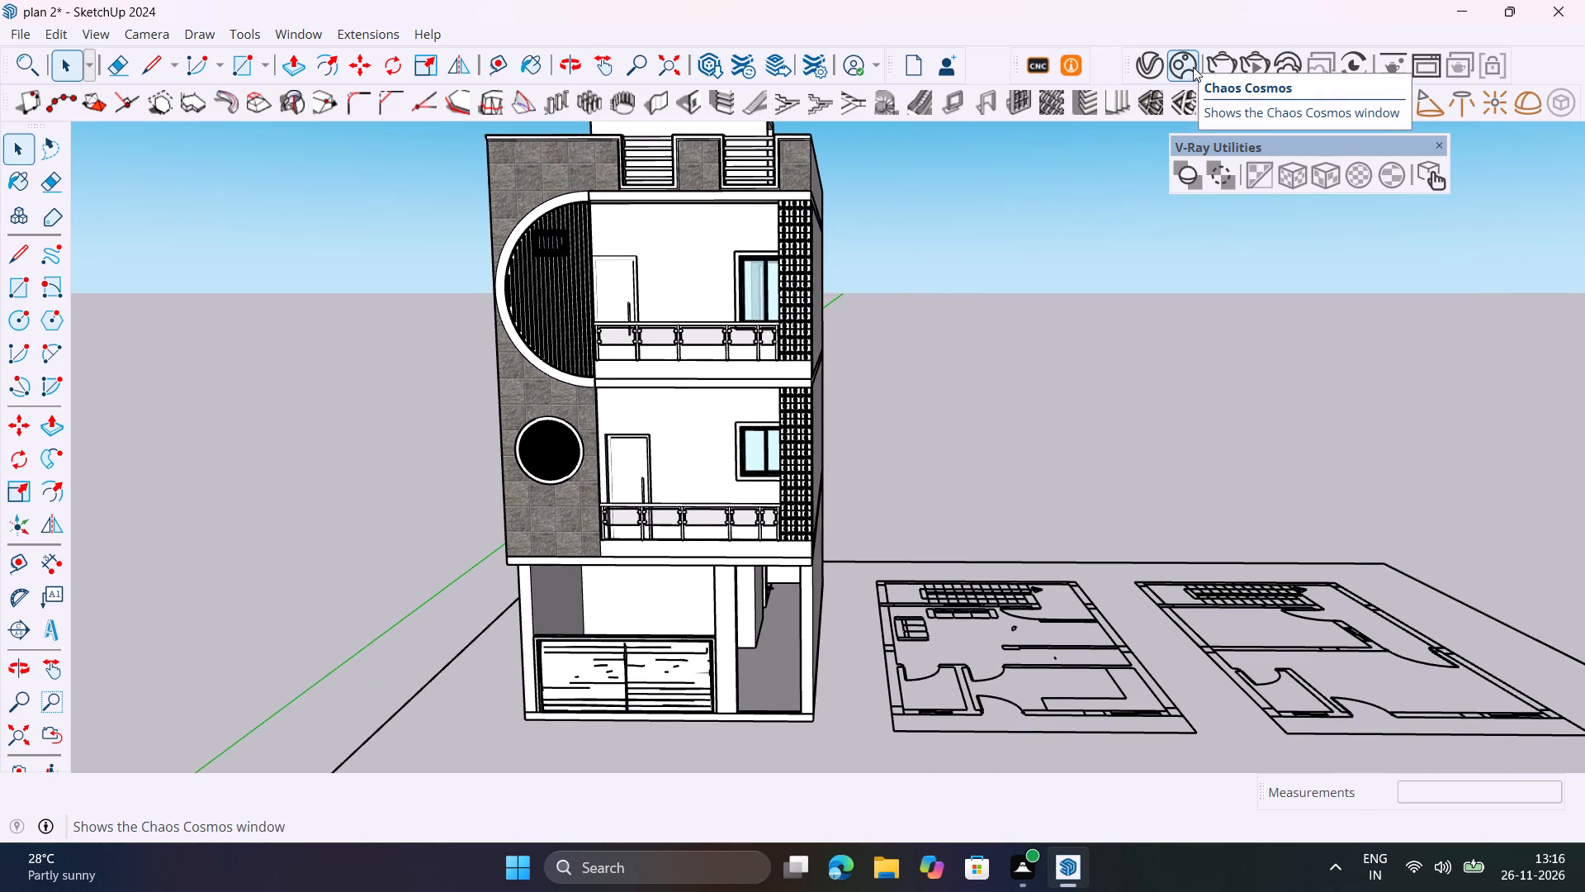
click(1193, 67)
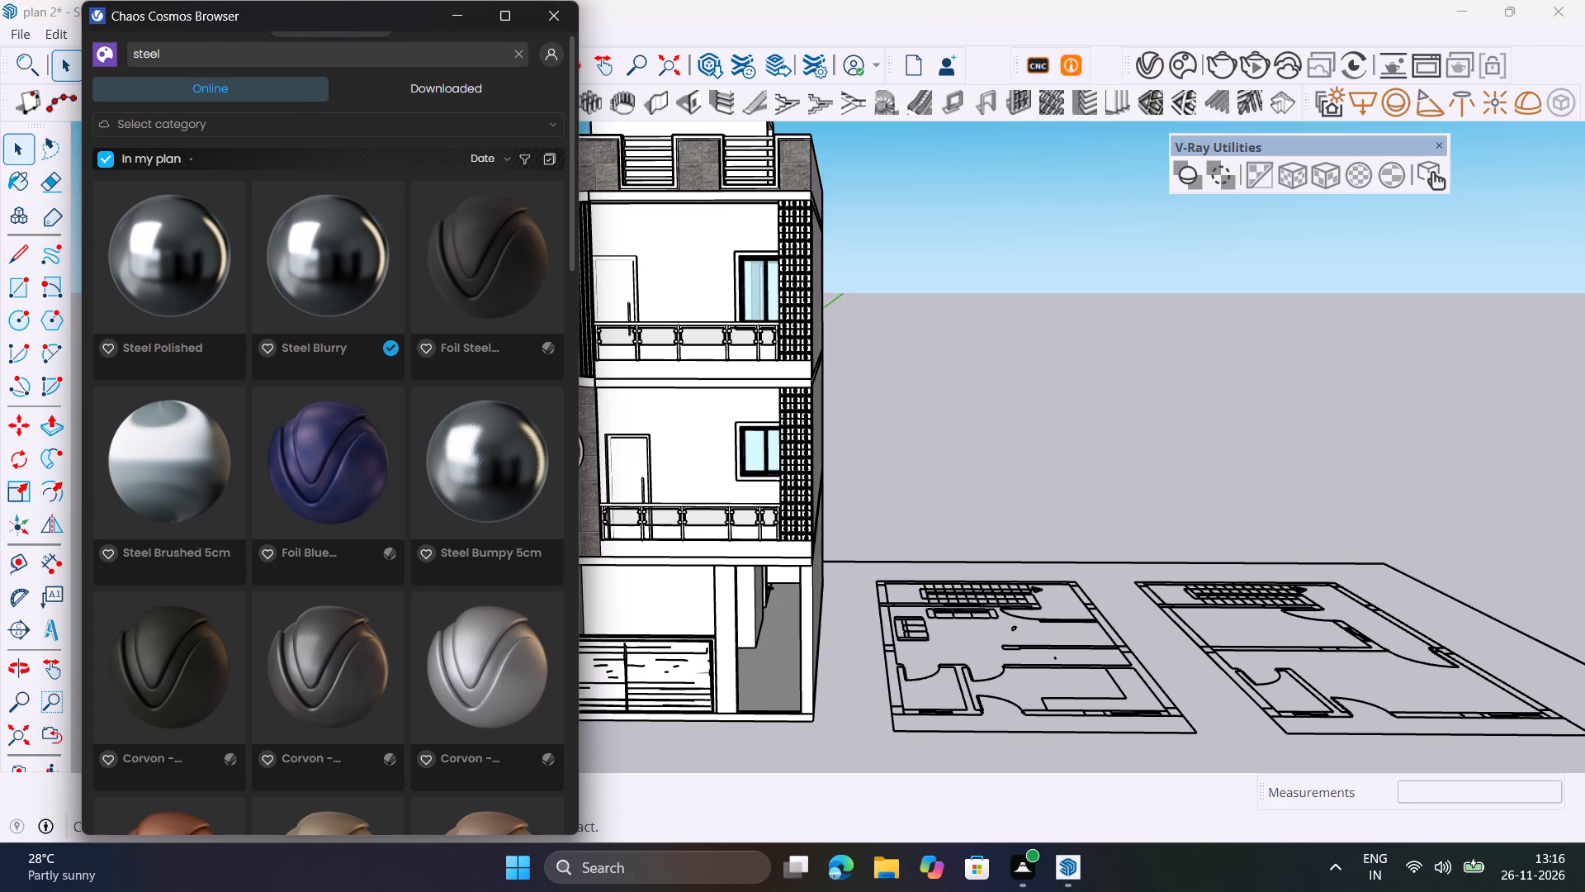
click(515, 55)
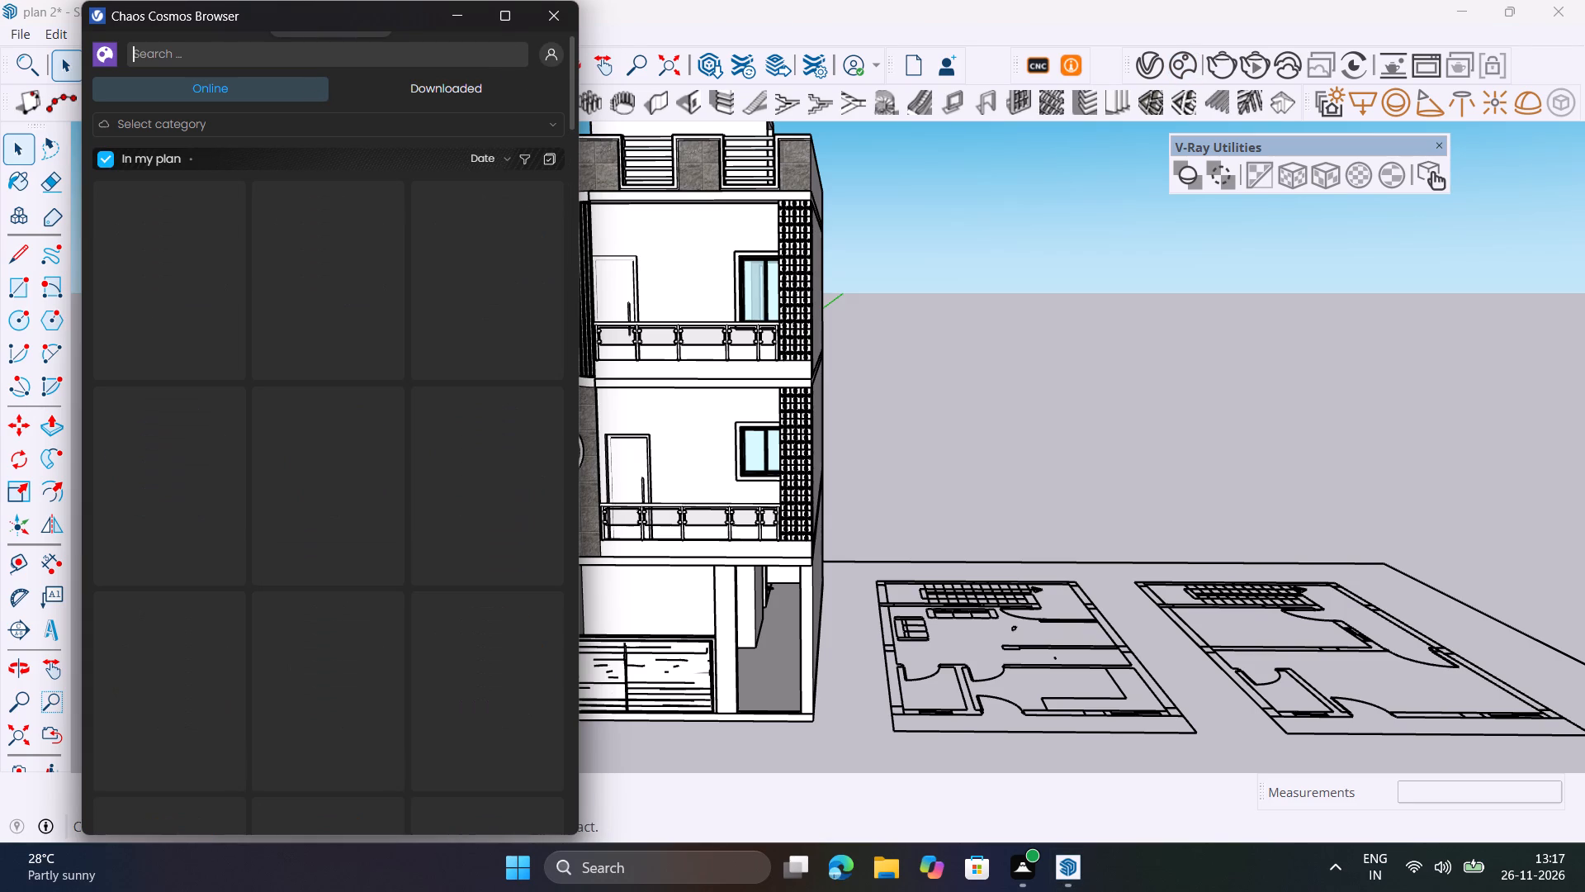
click(486, 54)
text(GATE)
key(Return)
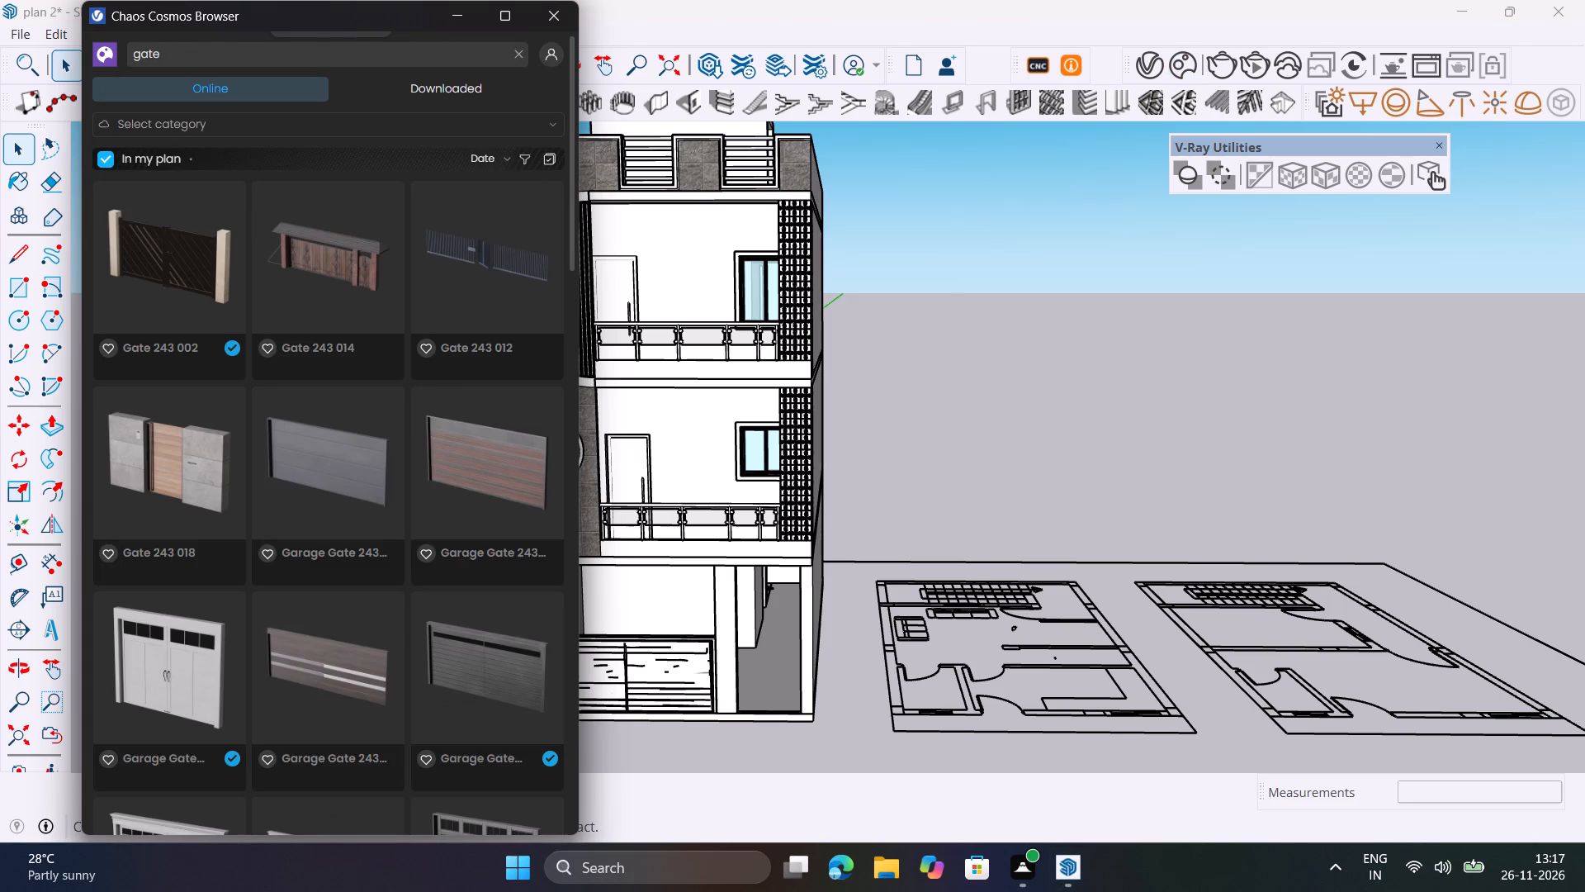
scroll(495, 441, down, 7)
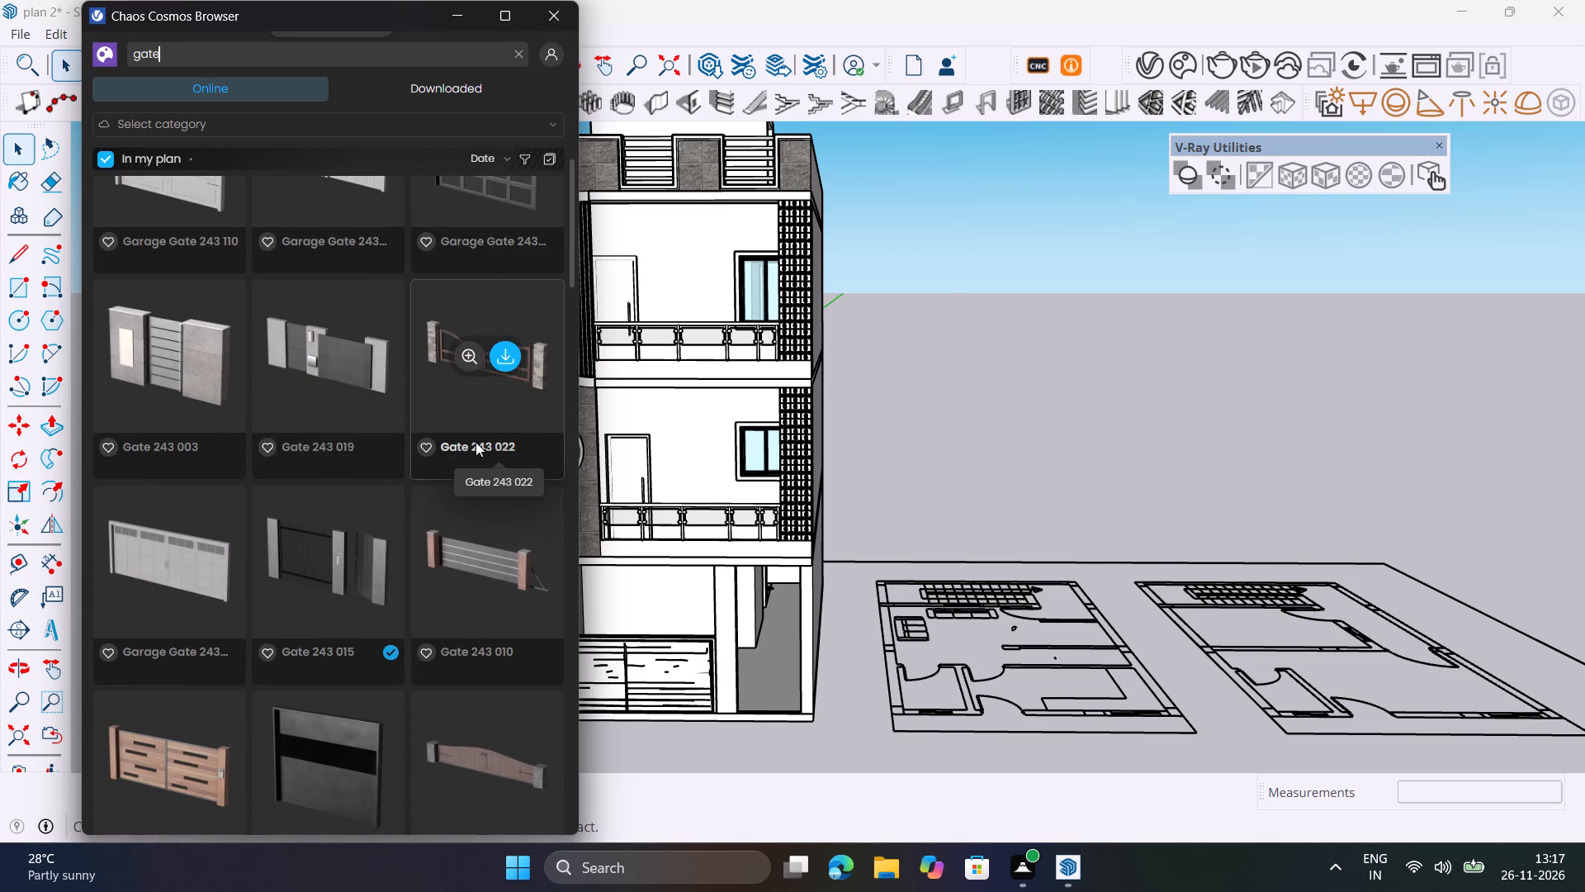
scroll(475, 442, down, 4)
scroll(447, 524, down, 3)
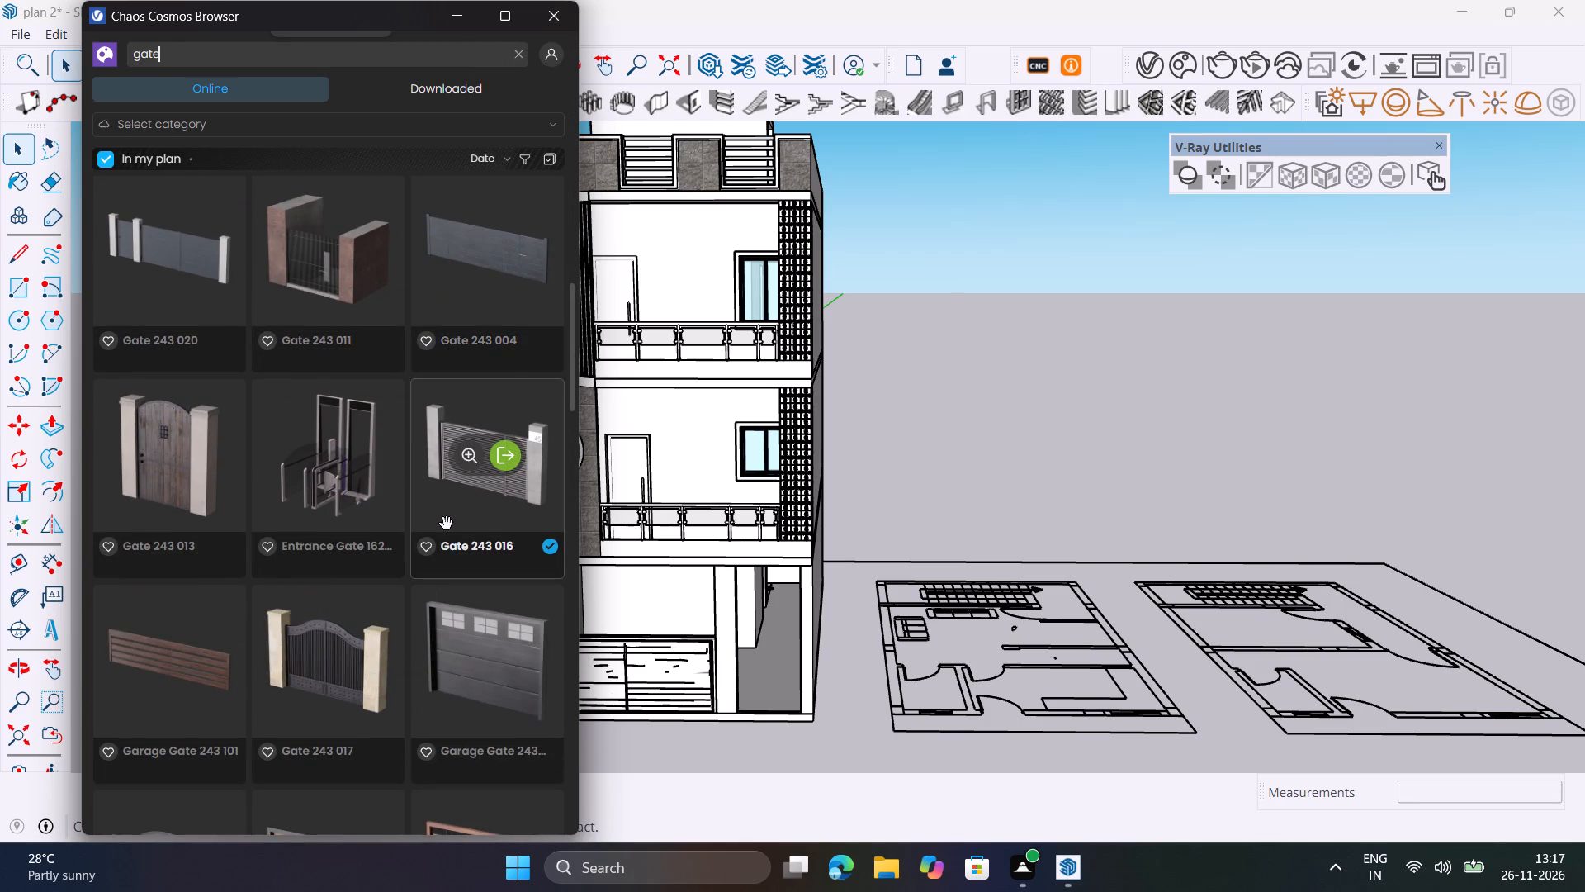
scroll(445, 559, down, 3)
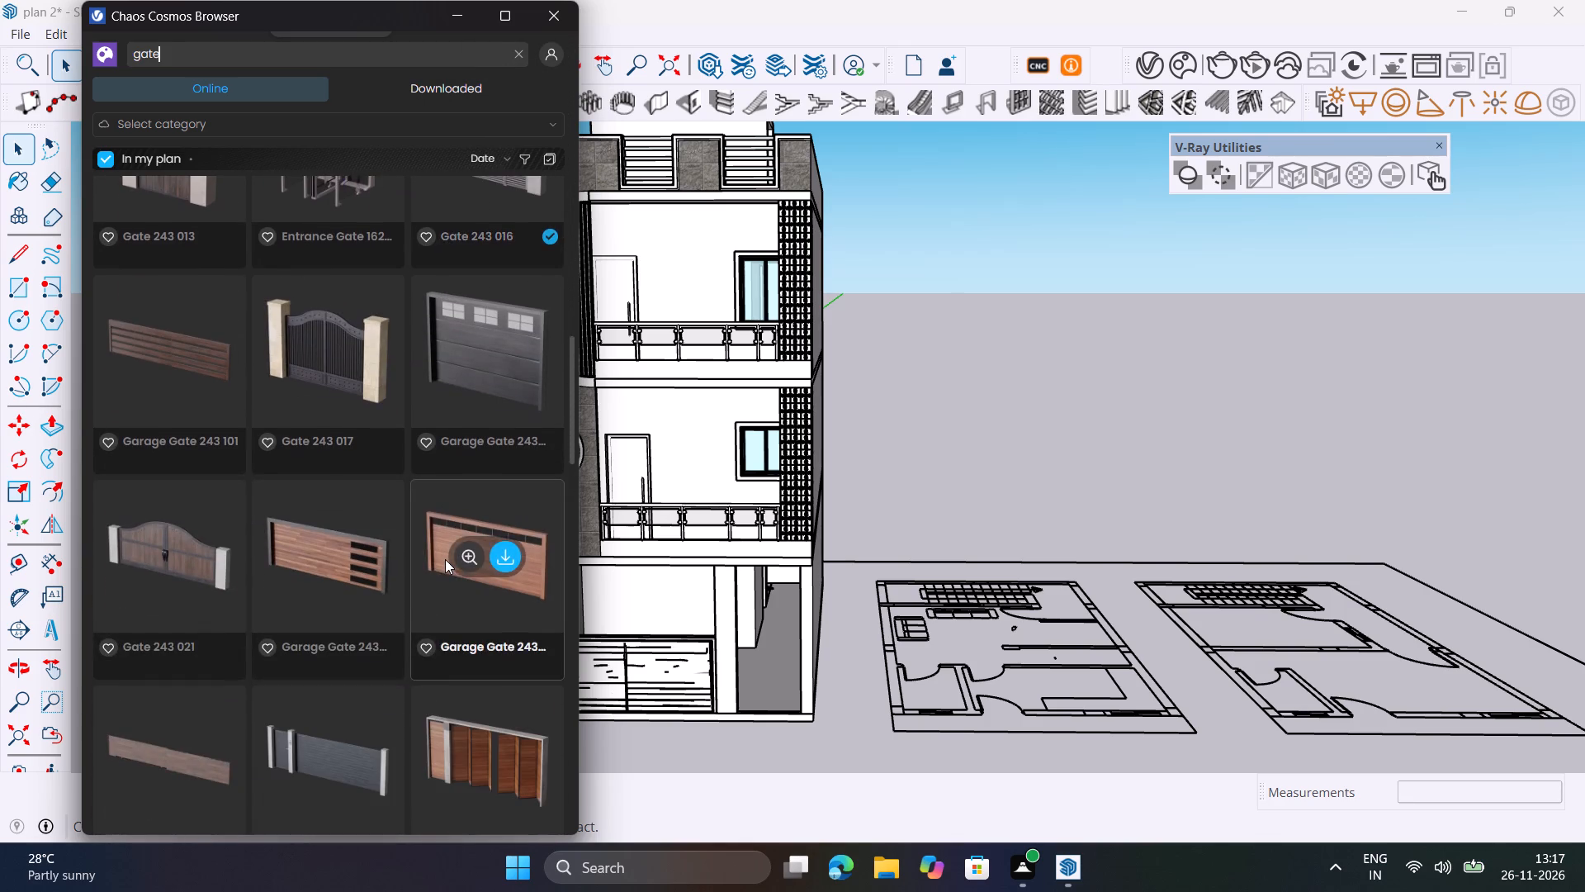
scroll(445, 559, down, 5)
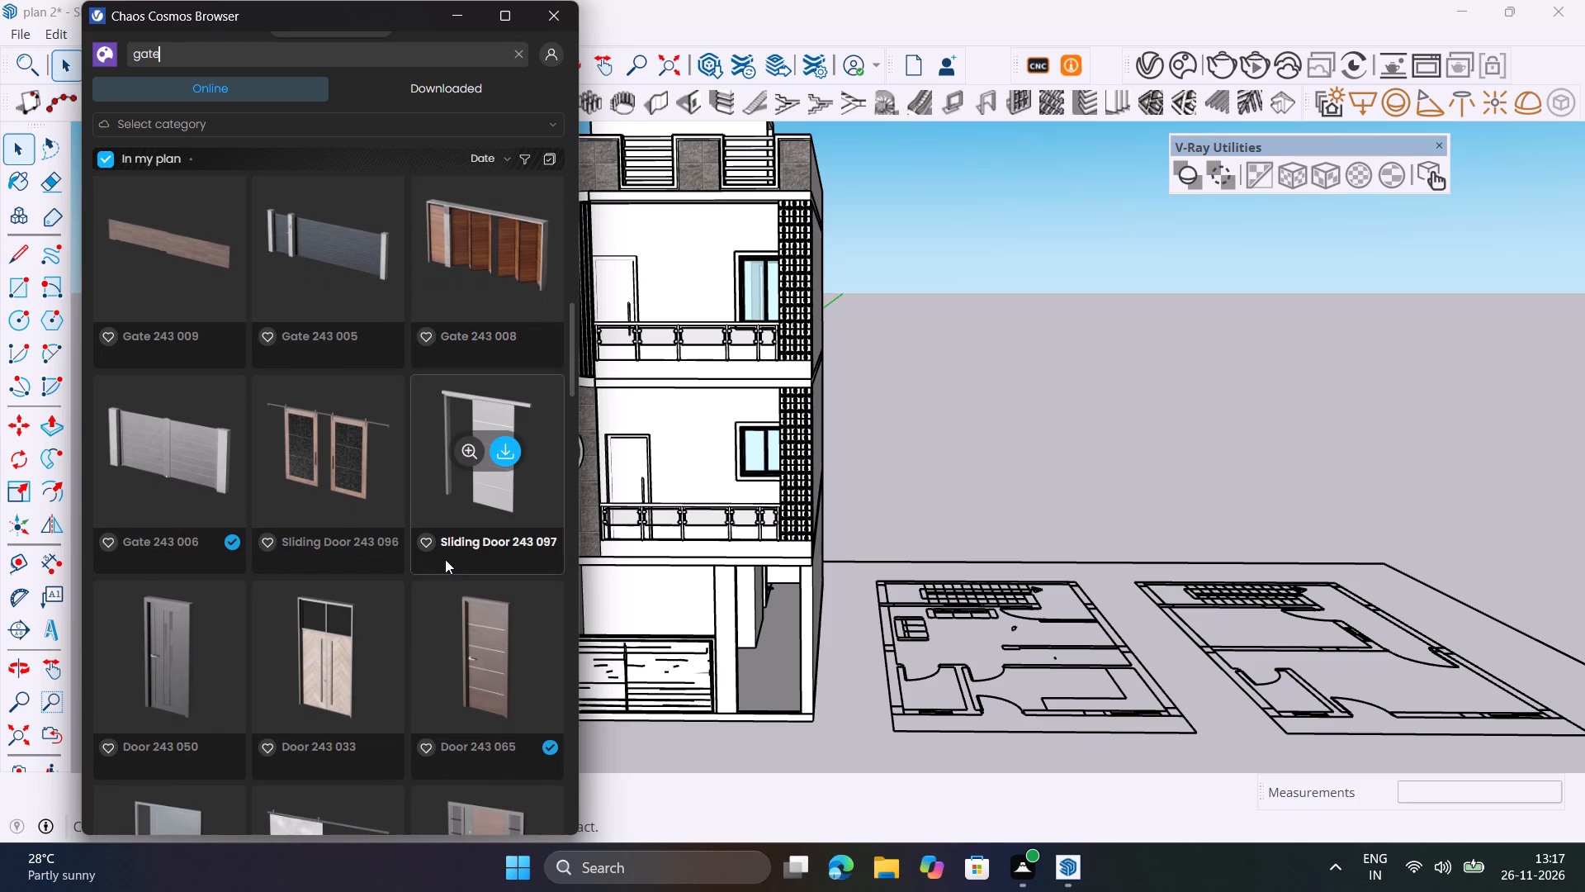
scroll(445, 559, down, 3)
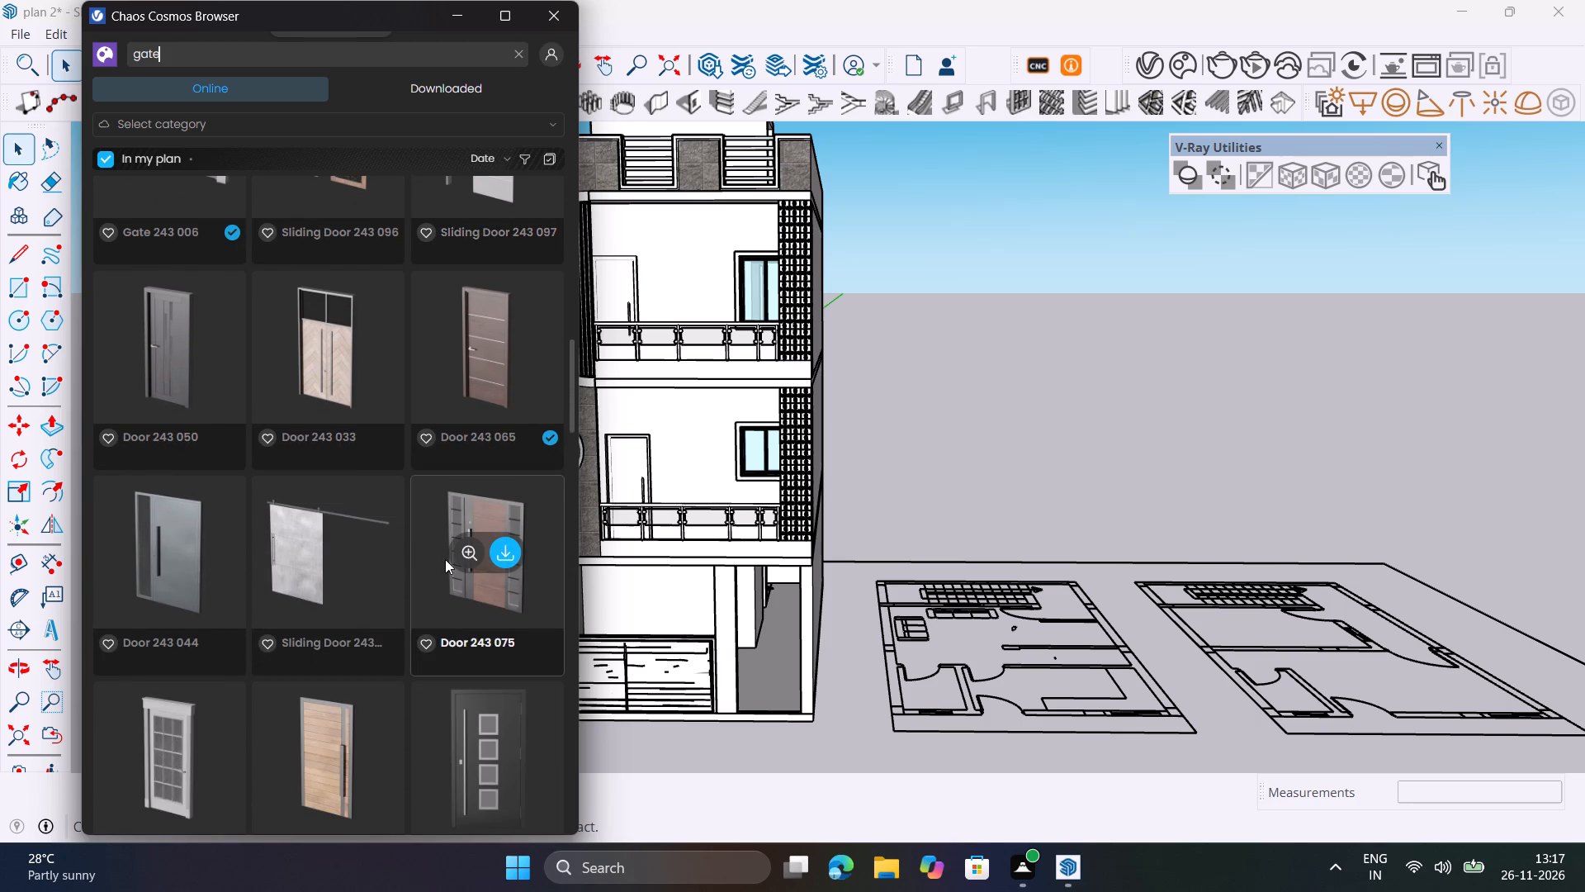
scroll(441, 559, down, 4)
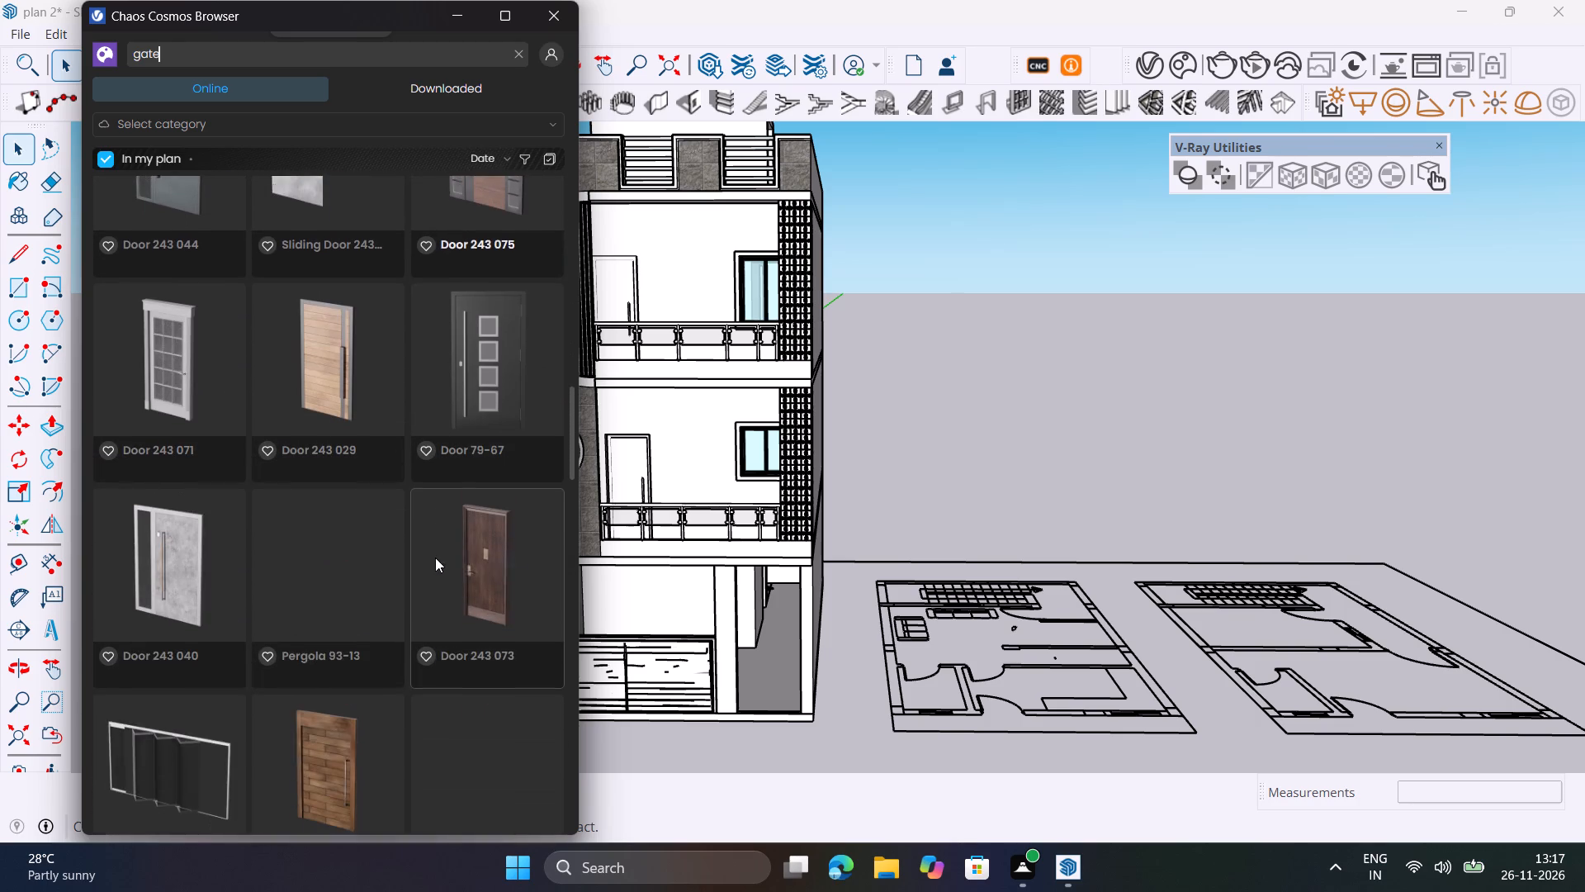
scroll(423, 555, down, 2)
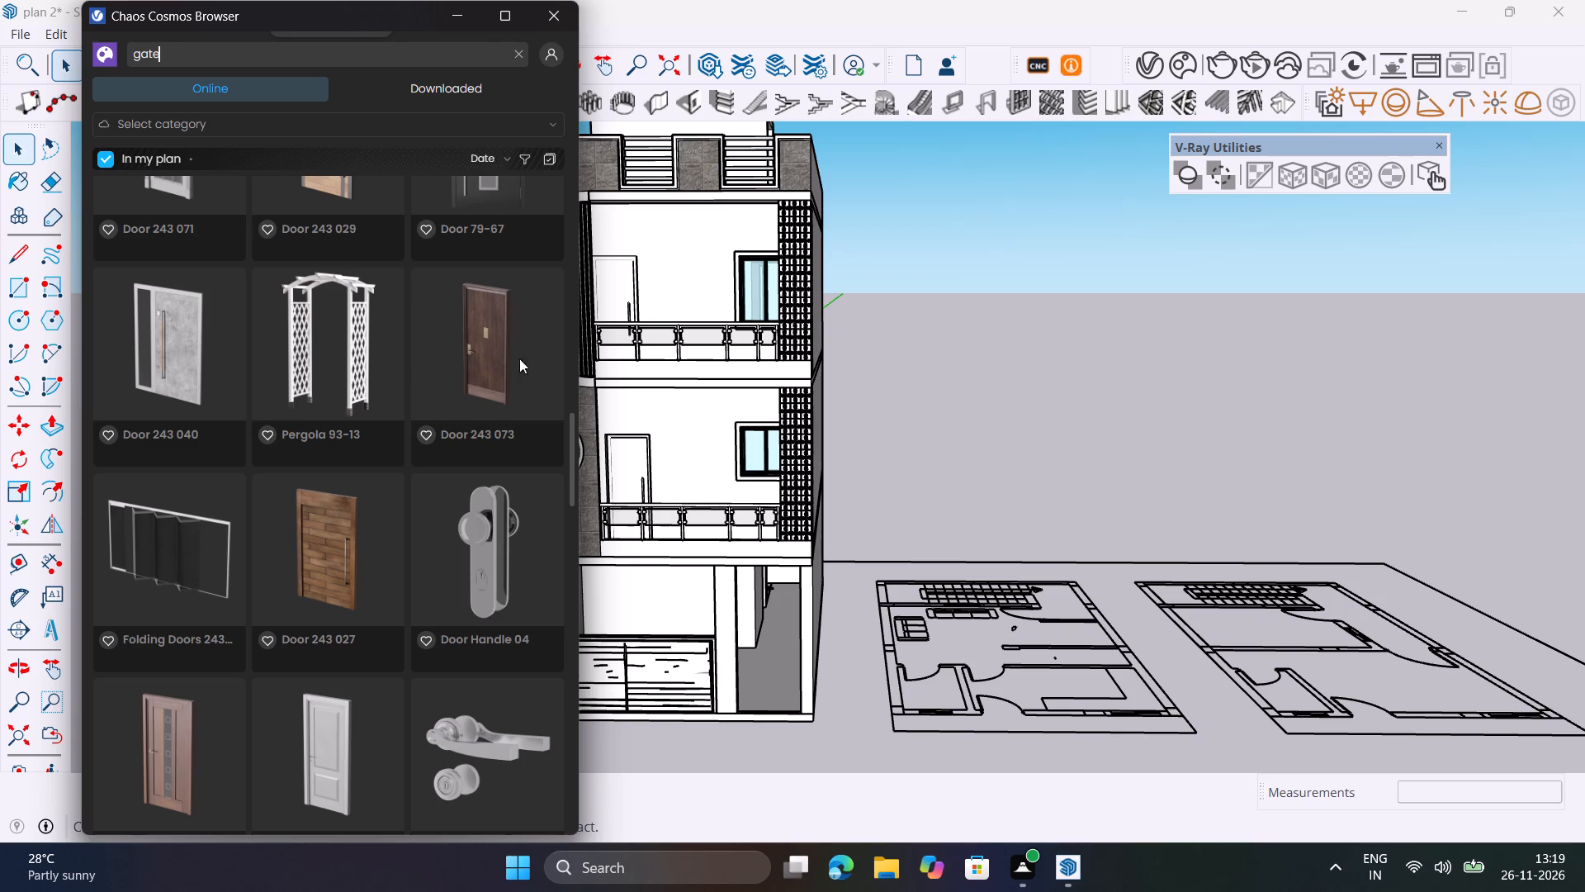
click(542, 24)
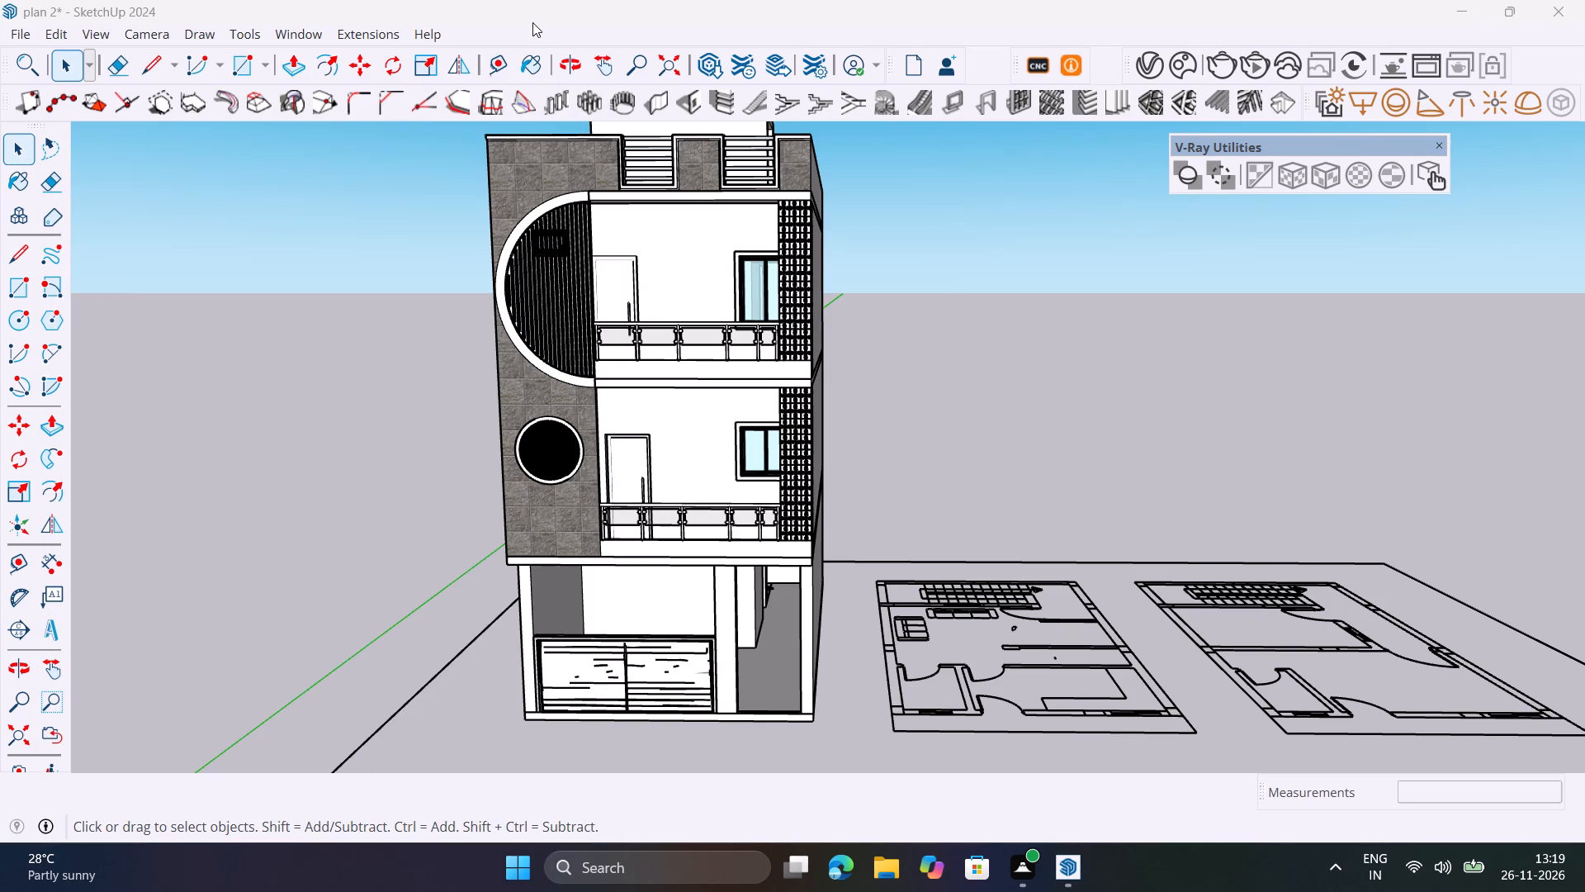
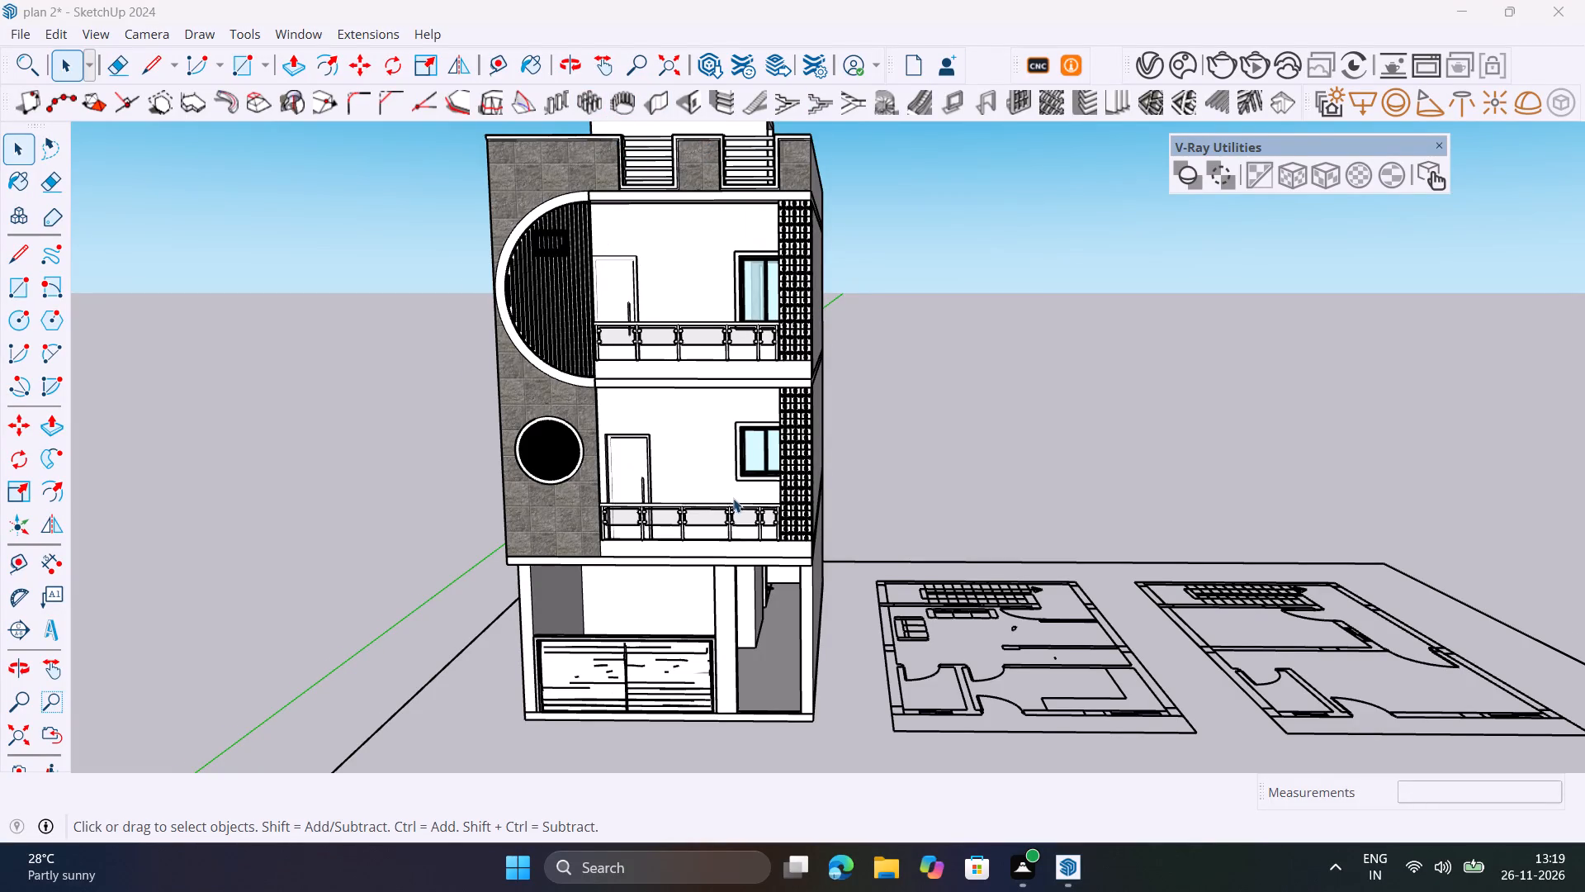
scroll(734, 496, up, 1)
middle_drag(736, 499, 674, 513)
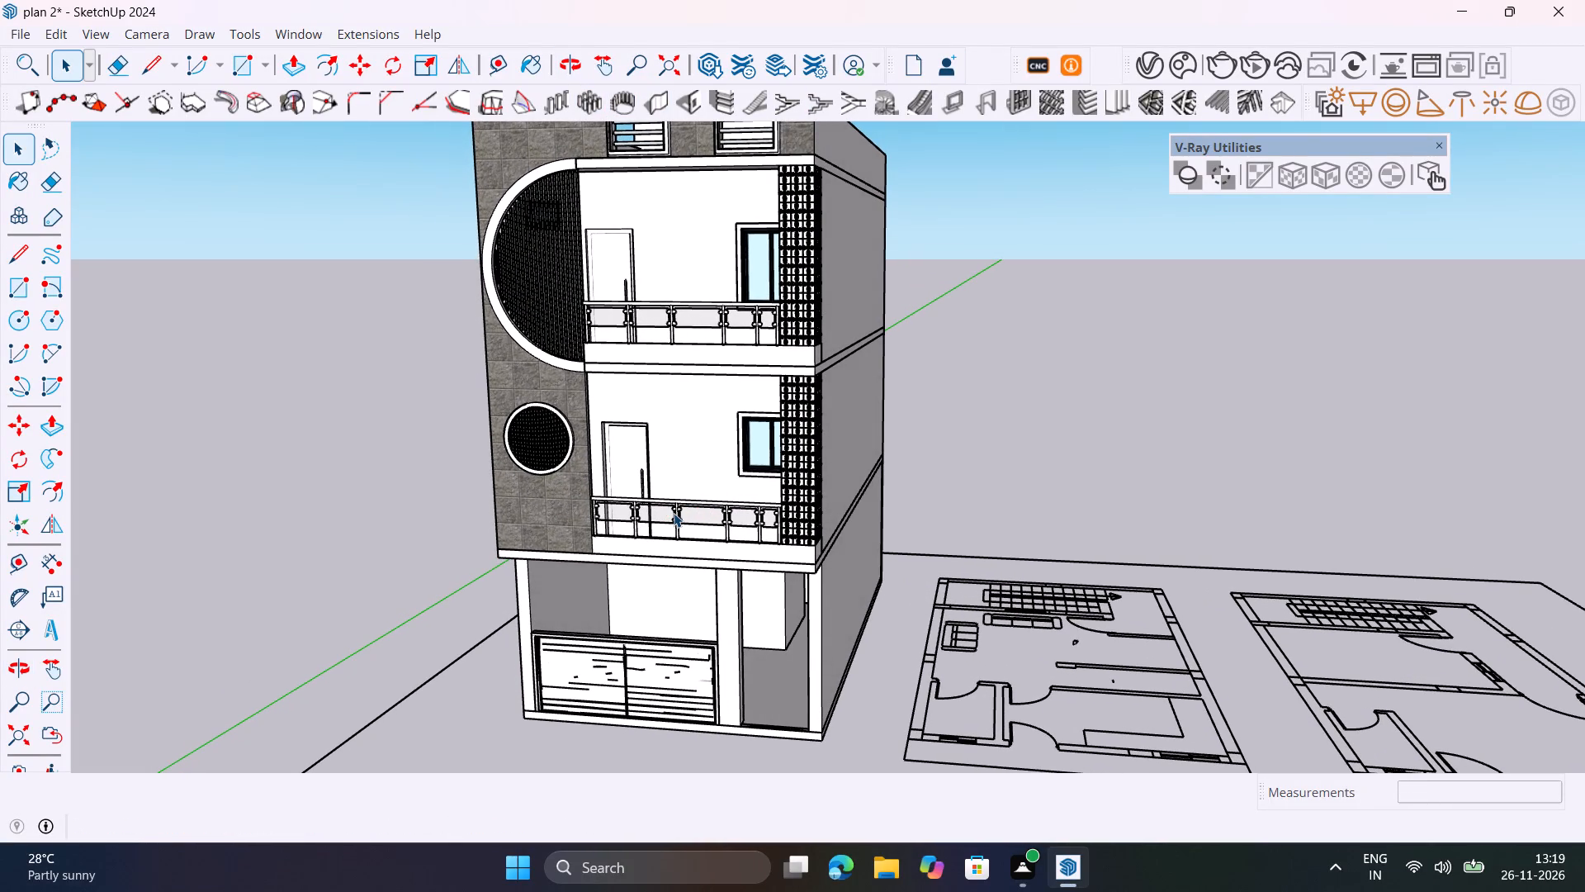
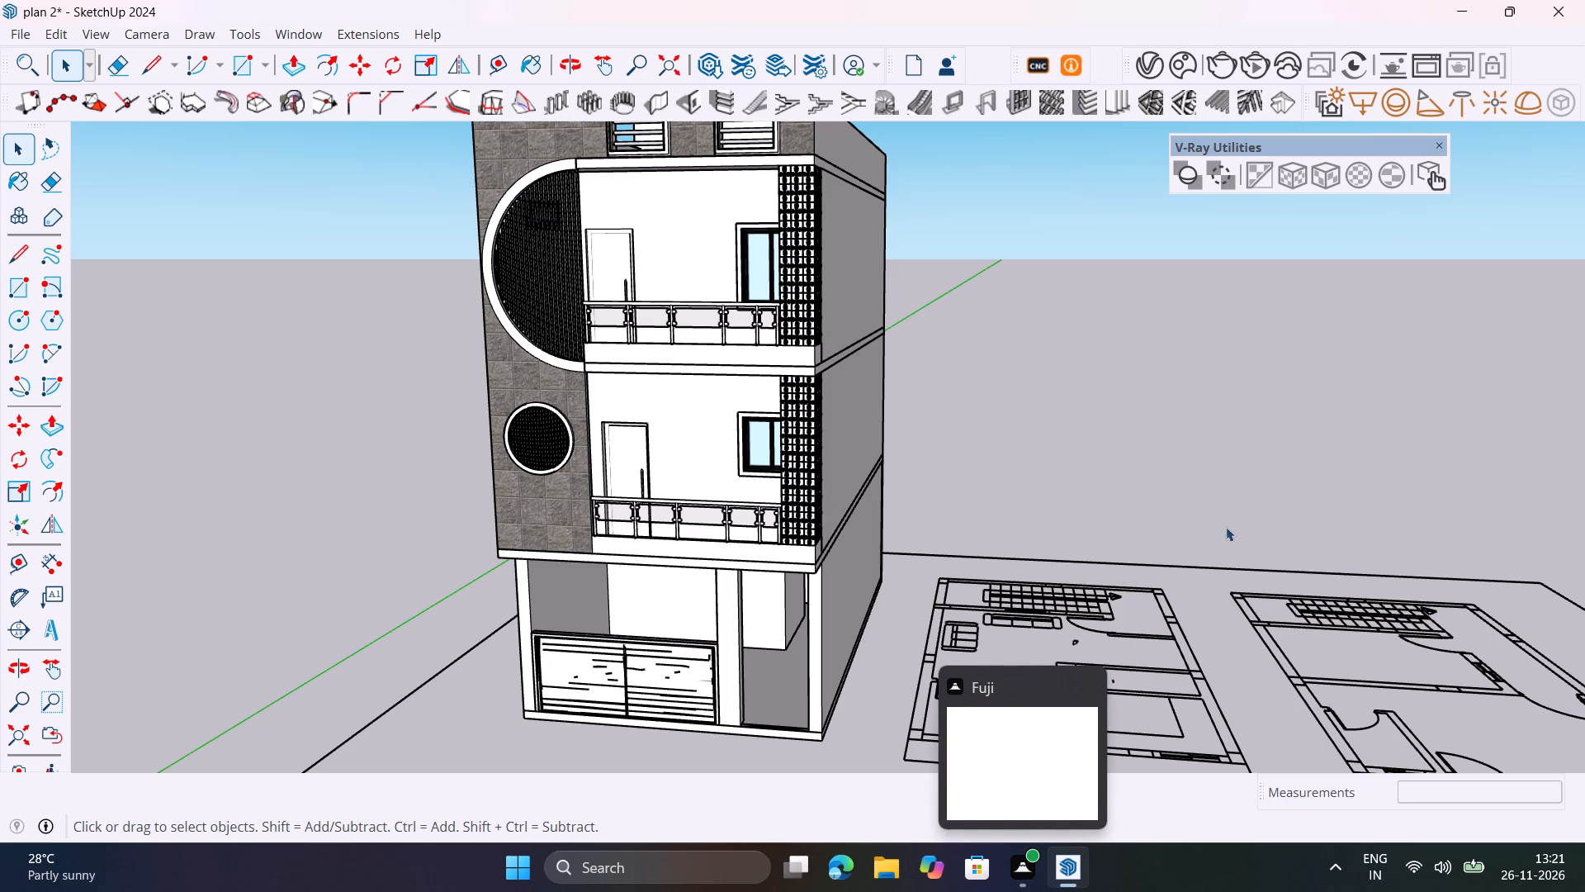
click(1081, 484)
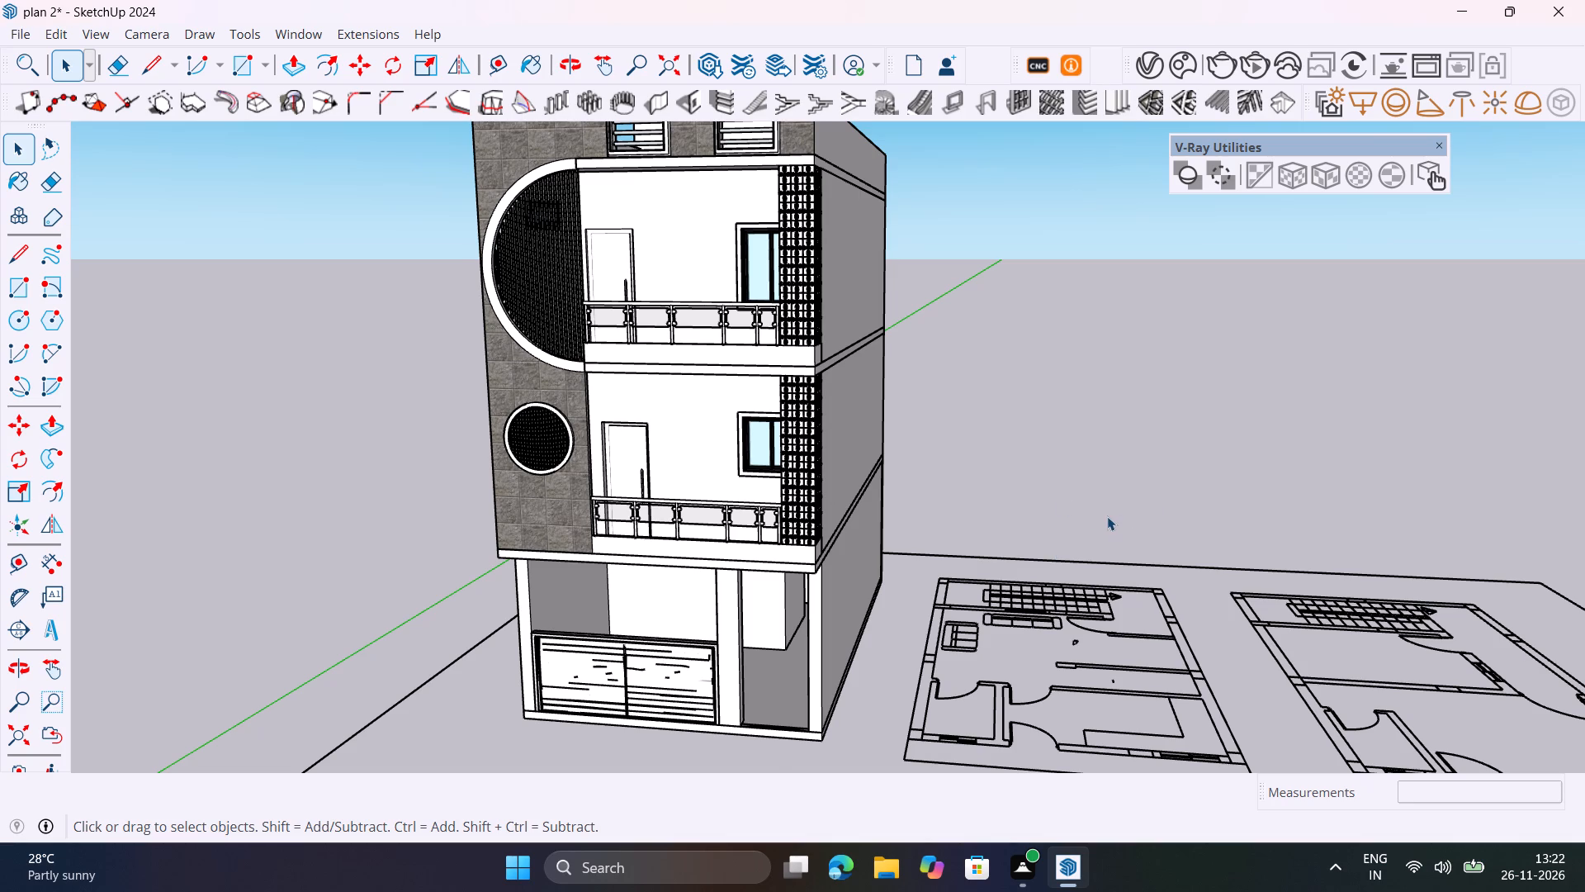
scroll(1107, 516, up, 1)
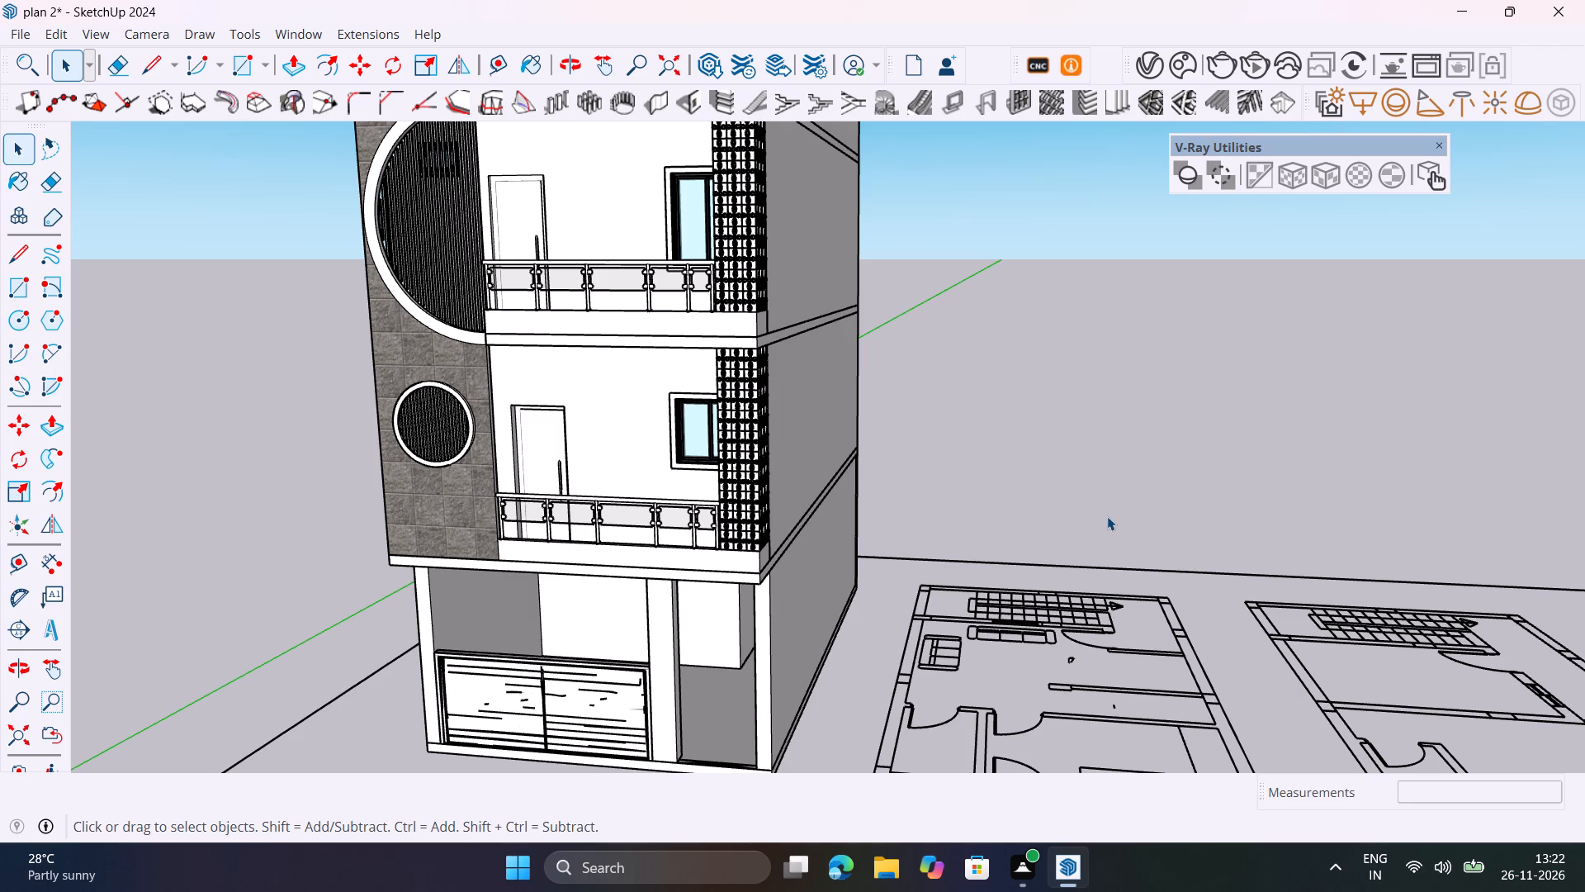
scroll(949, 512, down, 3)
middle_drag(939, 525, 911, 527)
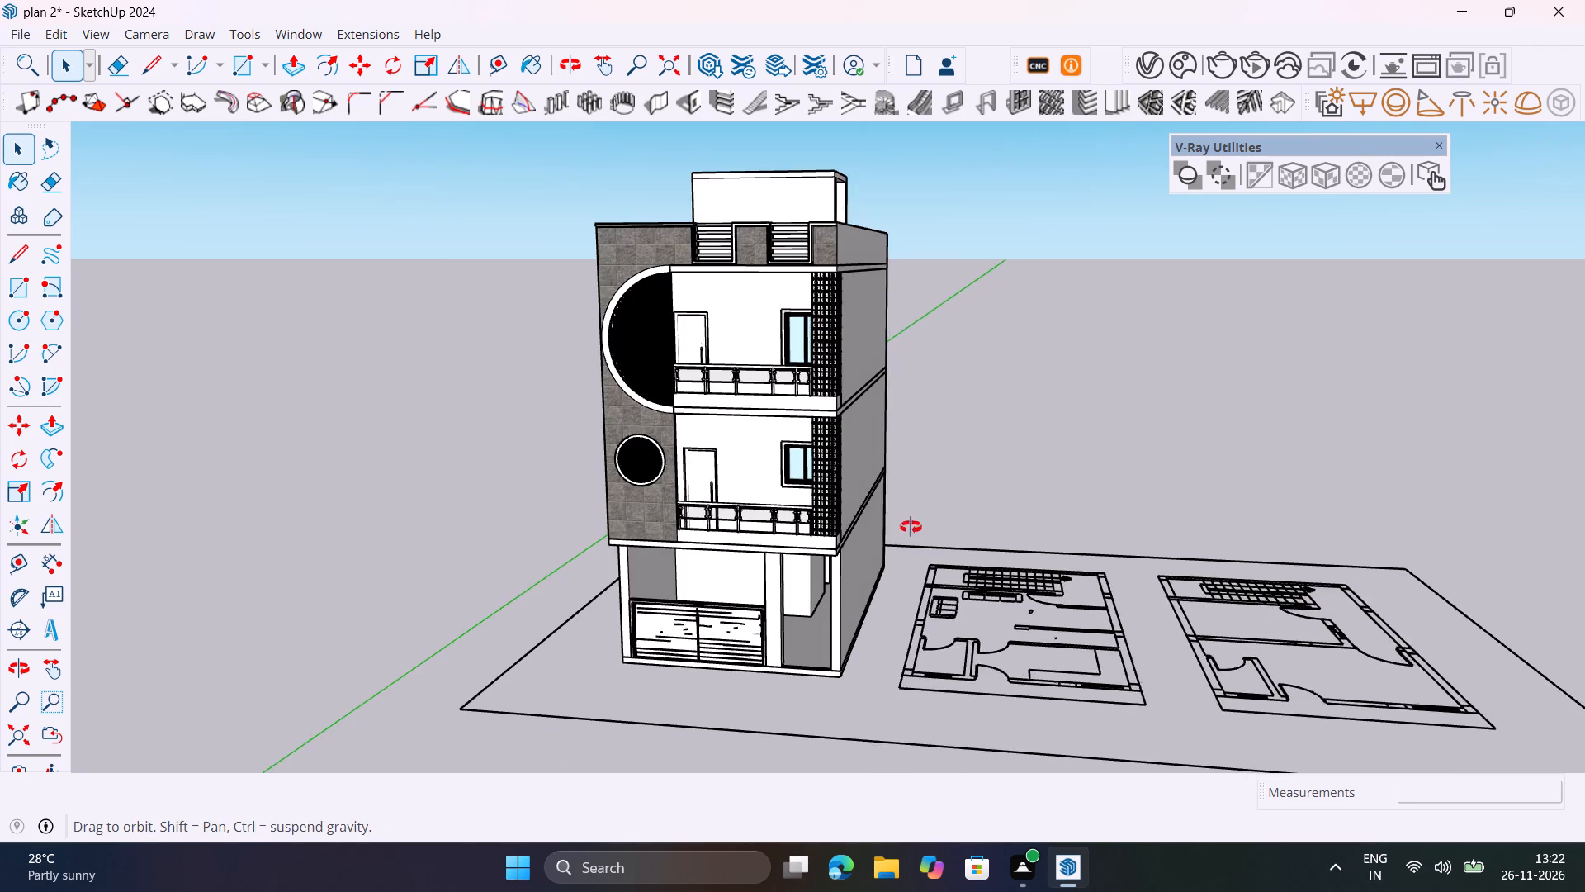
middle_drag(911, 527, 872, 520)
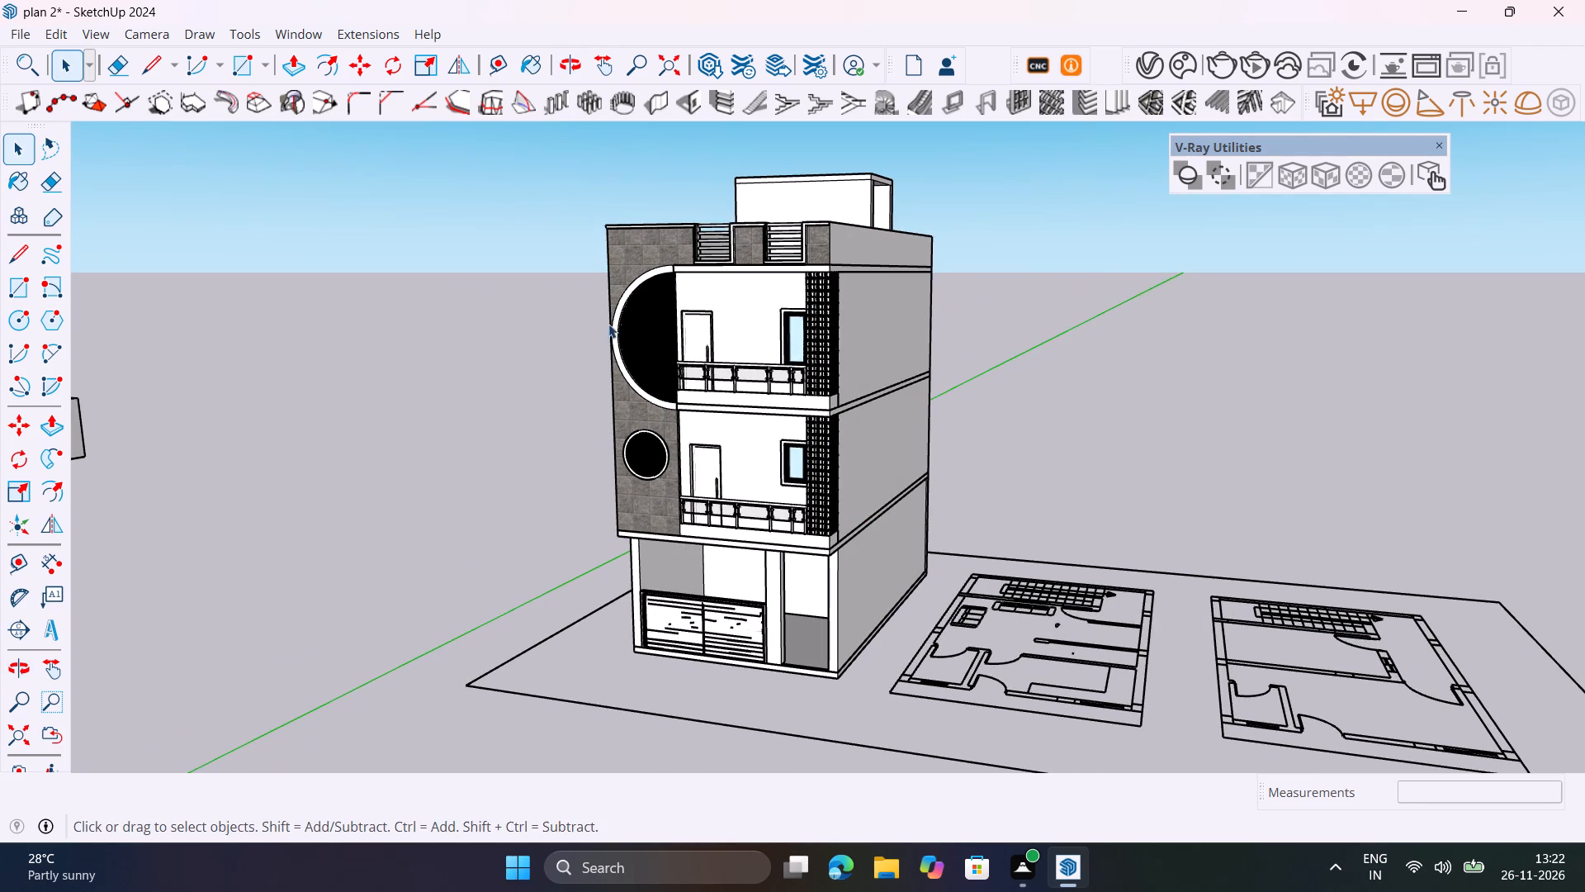
Open 3D Warehouse and search its content for "GATE".
click(348, 40)
click(293, 42)
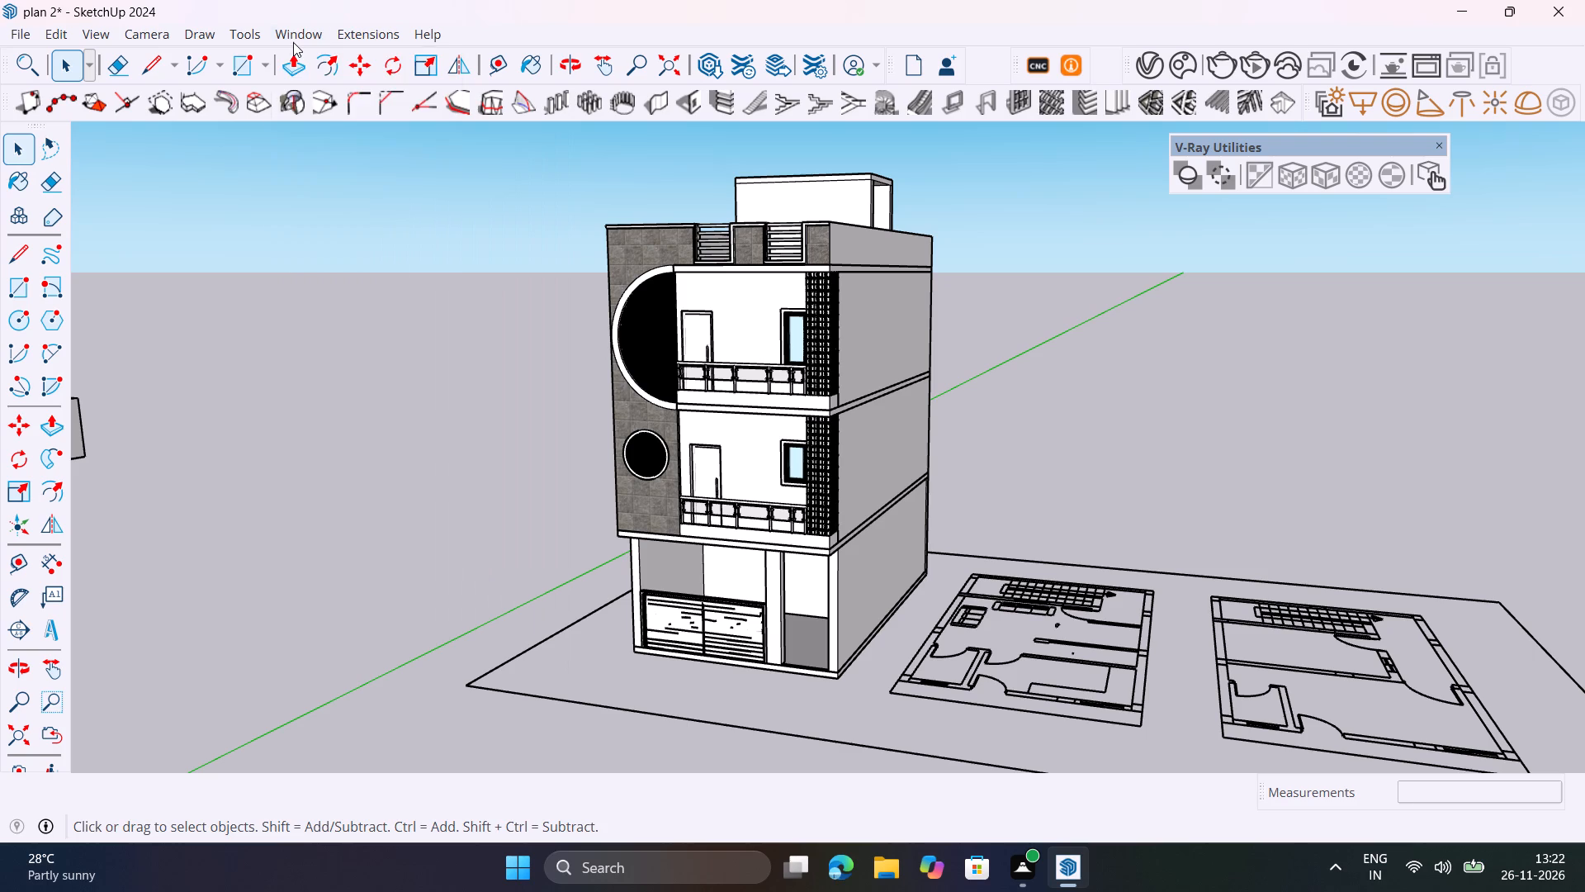
click(293, 42)
click(342, 197)
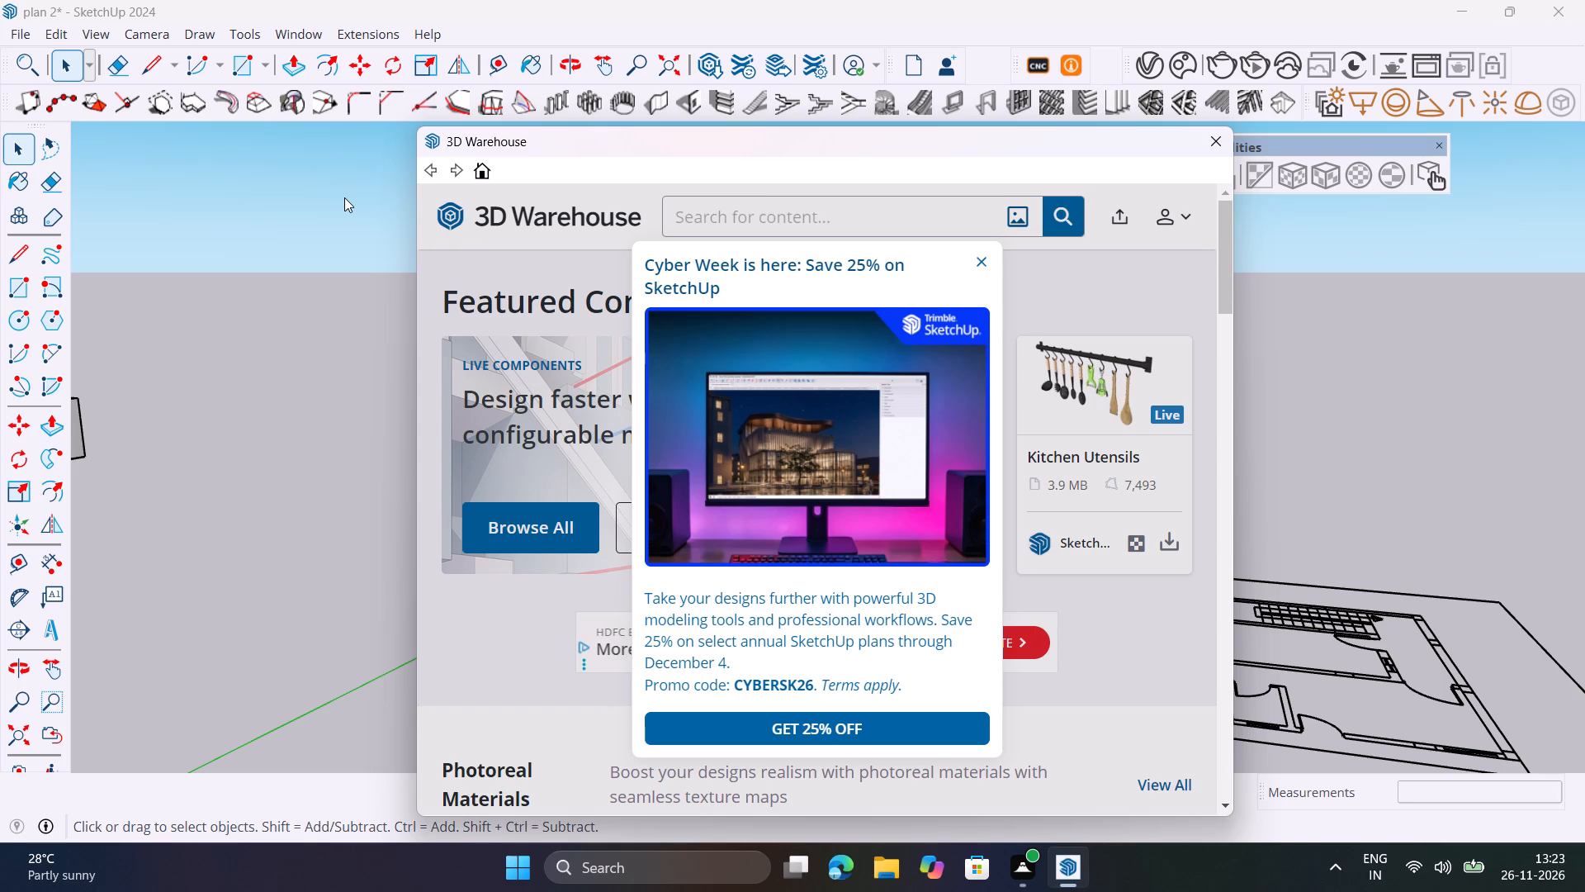
click(820, 207)
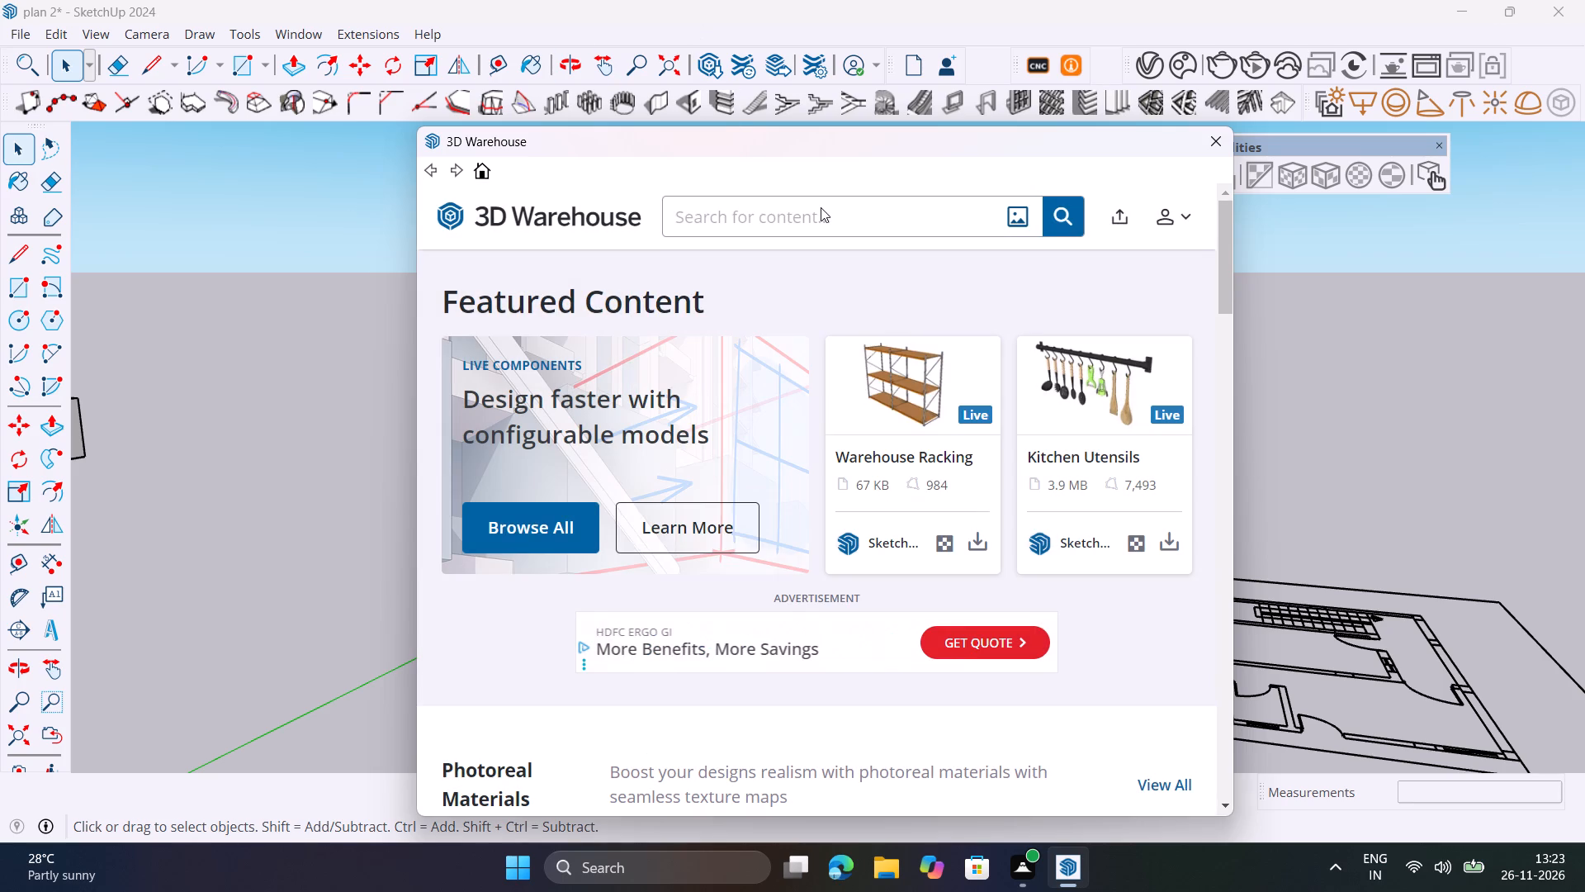
key(g)
click(828, 209)
text(GATE)
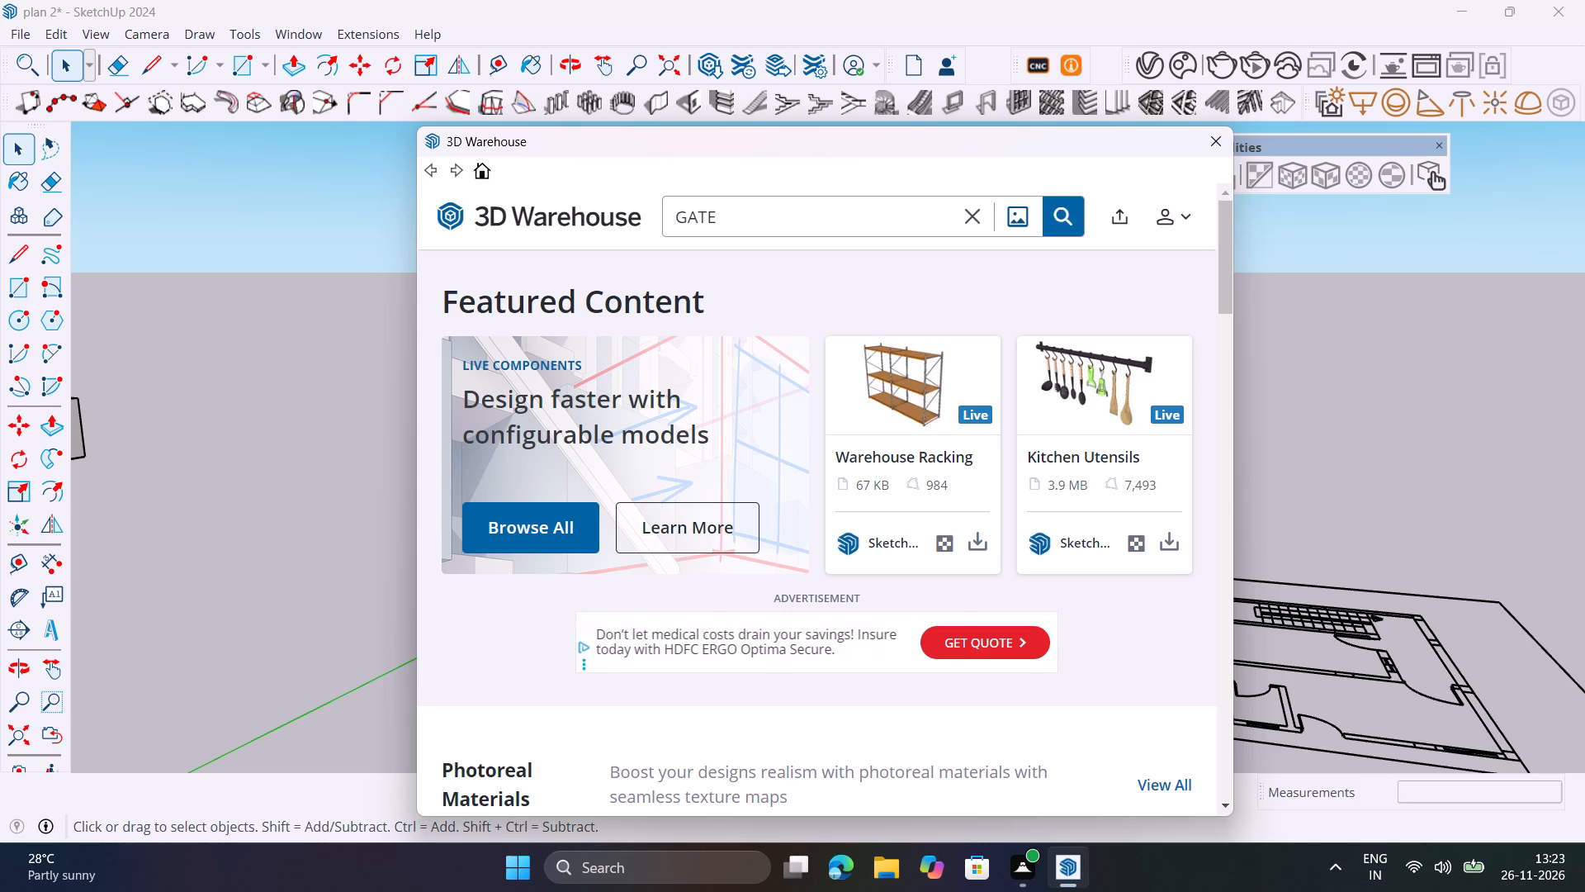
key(Return)
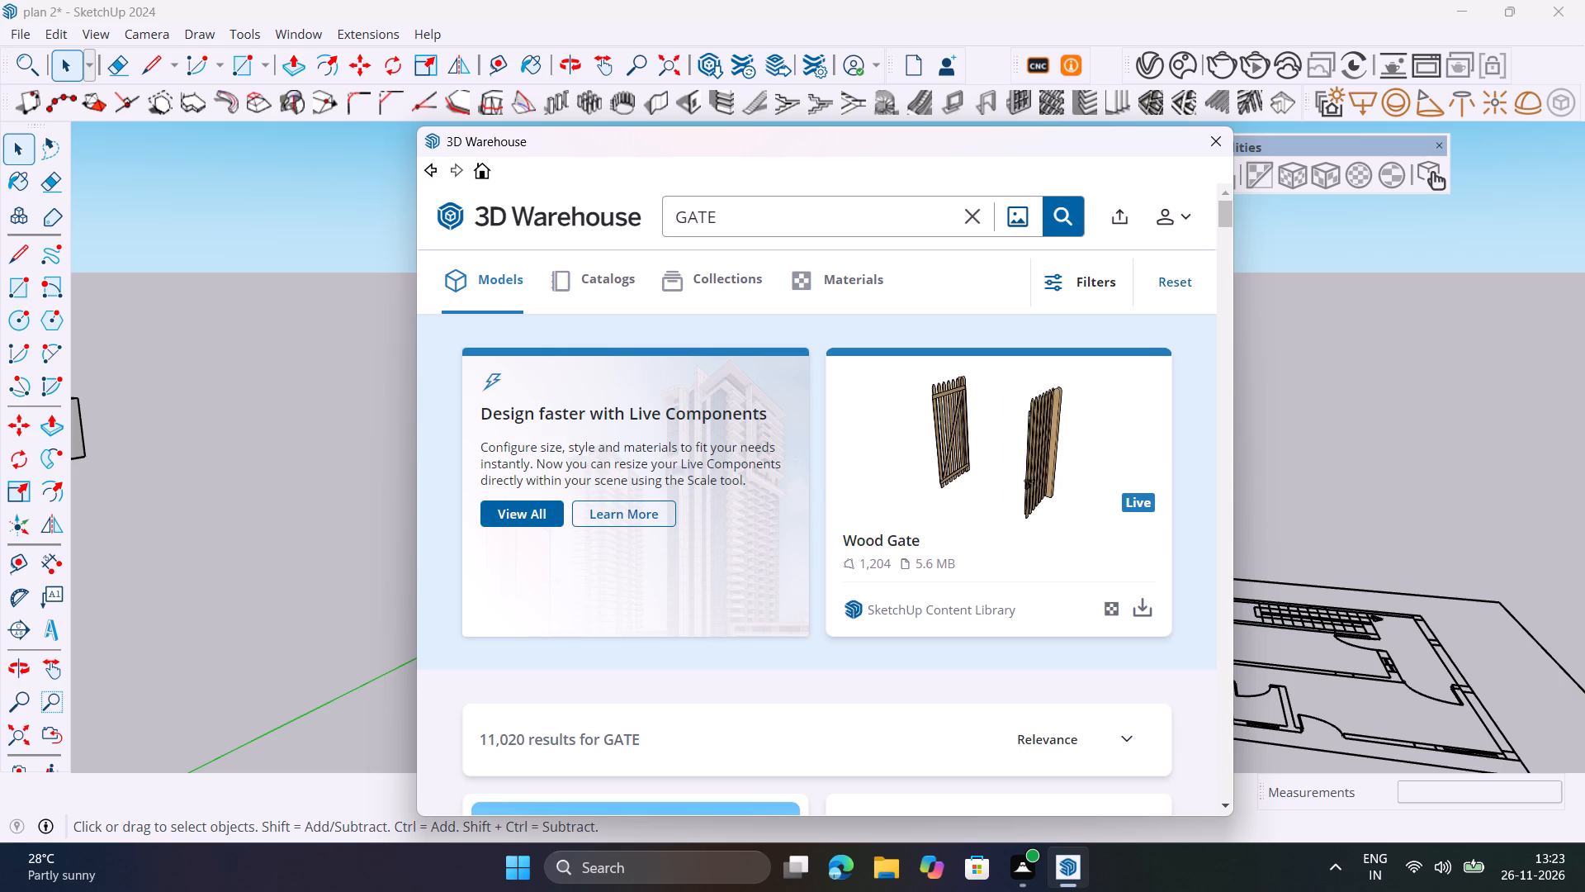
Browse the gate models in the search results for a modern slatted double gate that suits the house.
scroll(958, 498, down, 3)
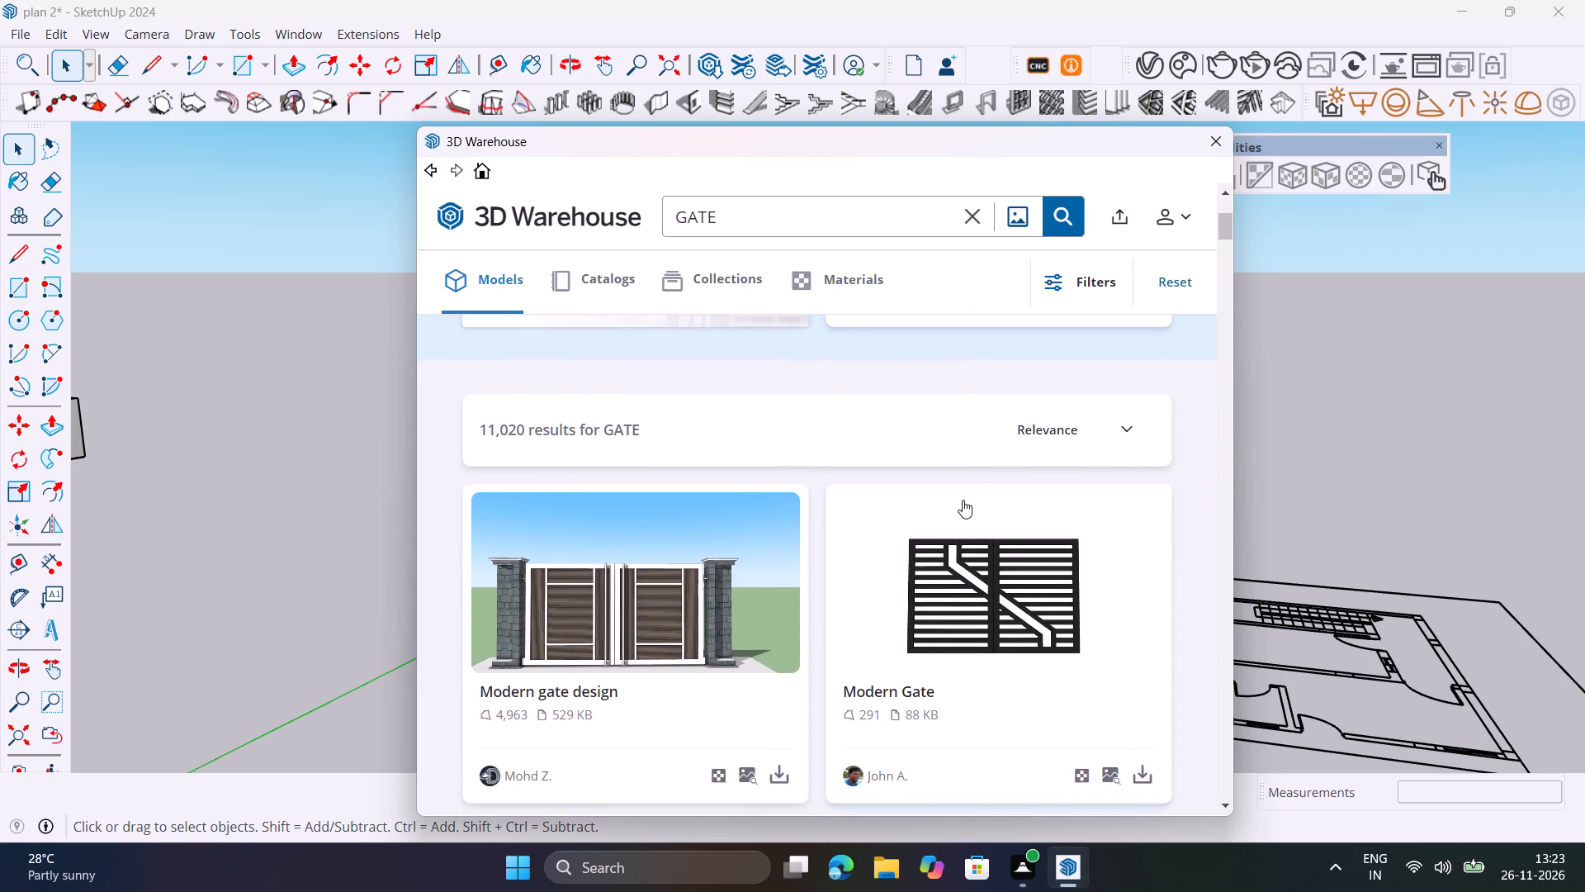
scroll(963, 500, down, 7)
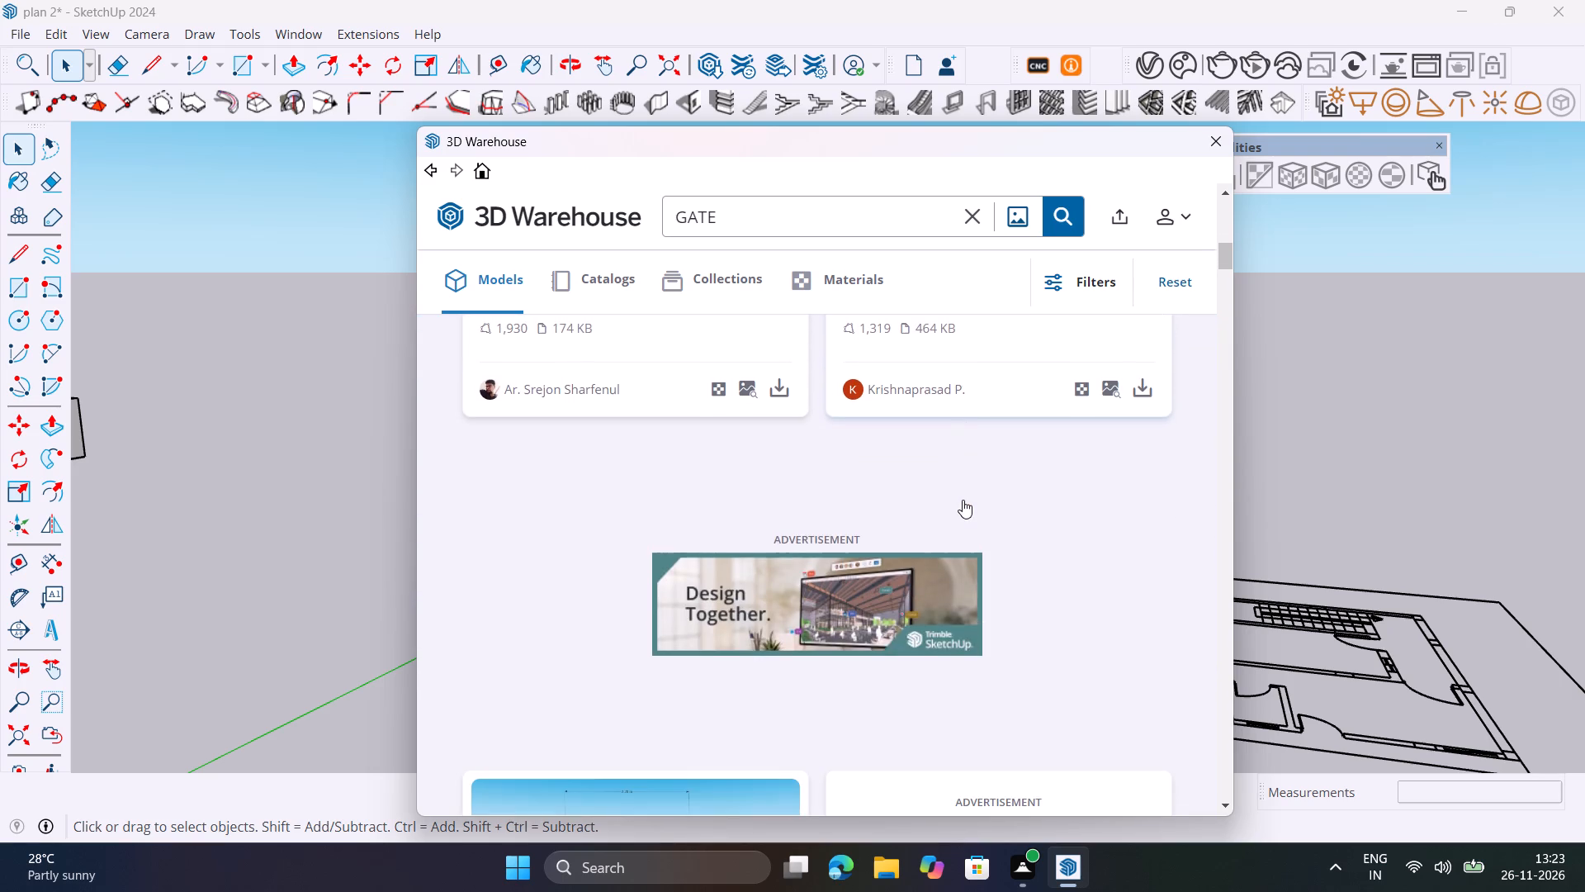
scroll(963, 500, down, 4)
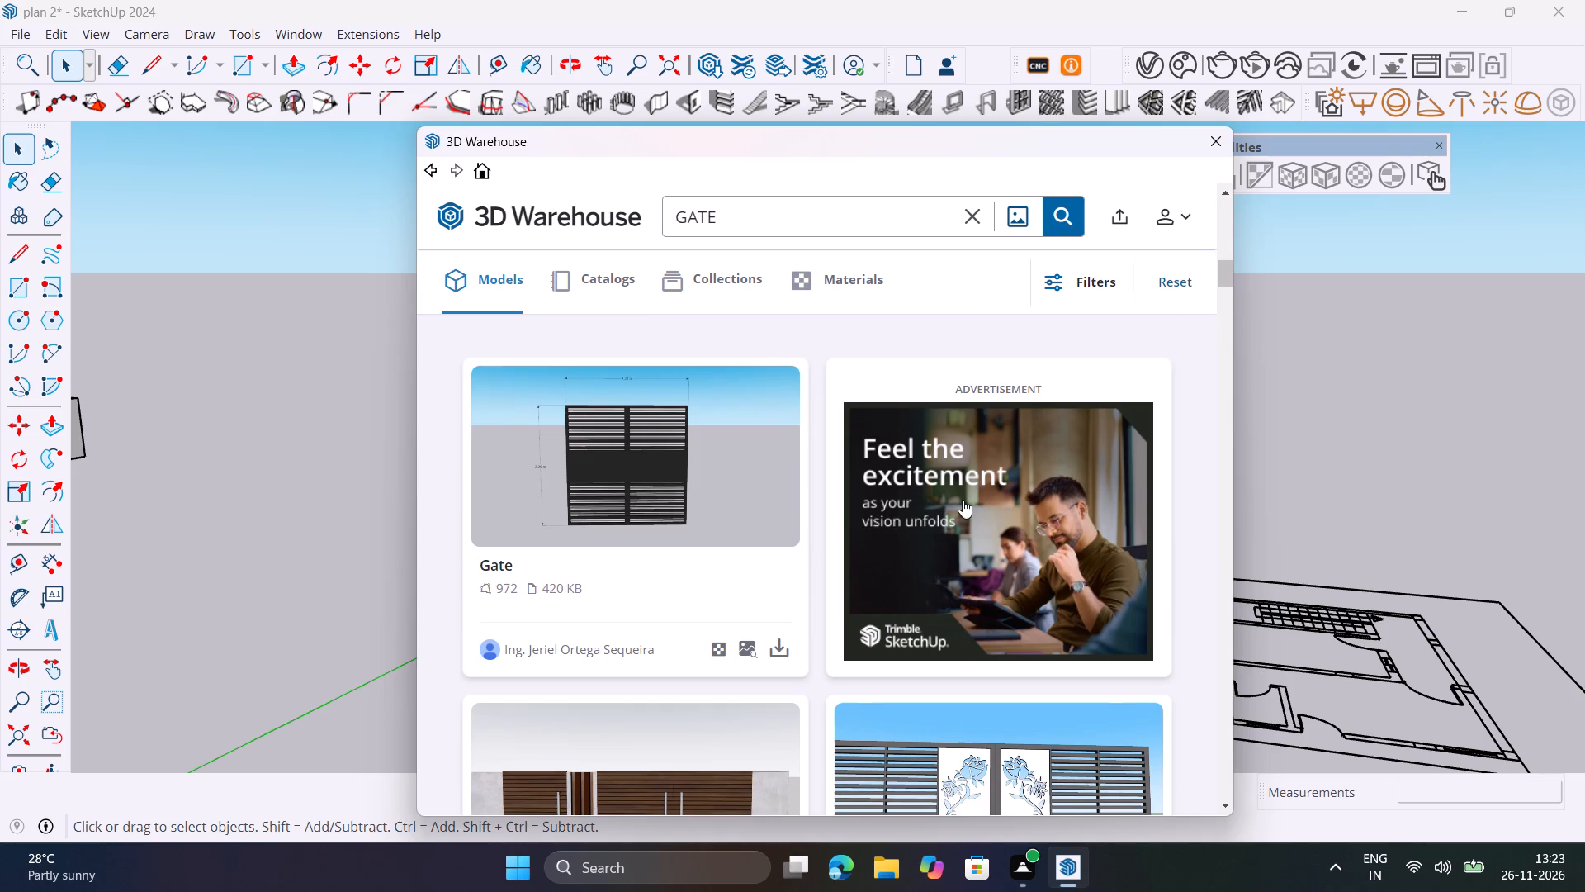
scroll(963, 500, down, 5)
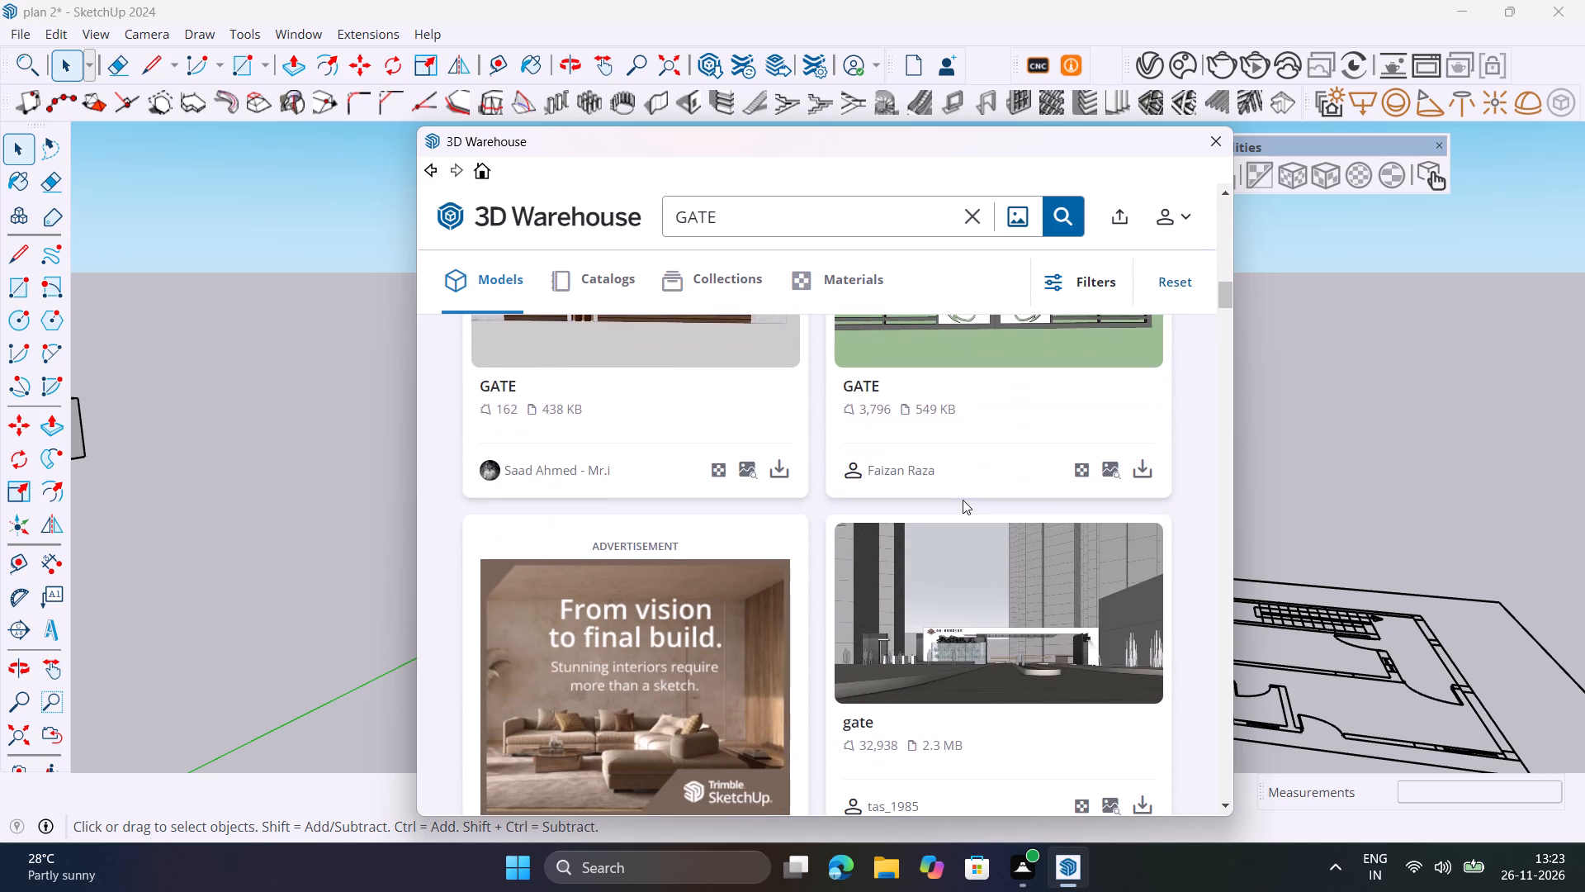
scroll(963, 500, down, 5)
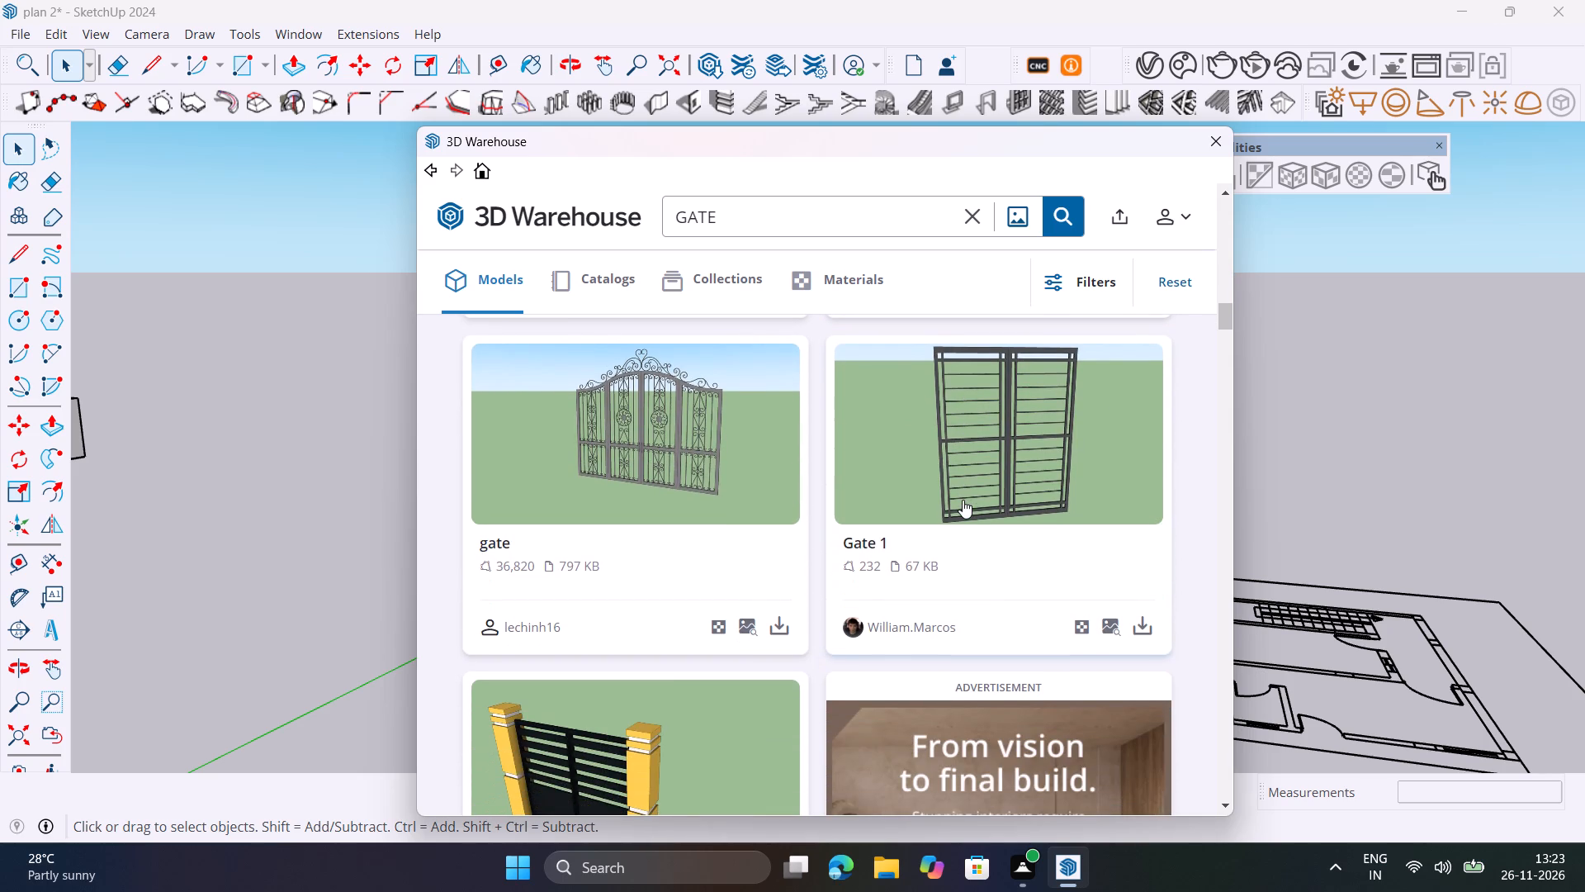
scroll(963, 500, up, 9)
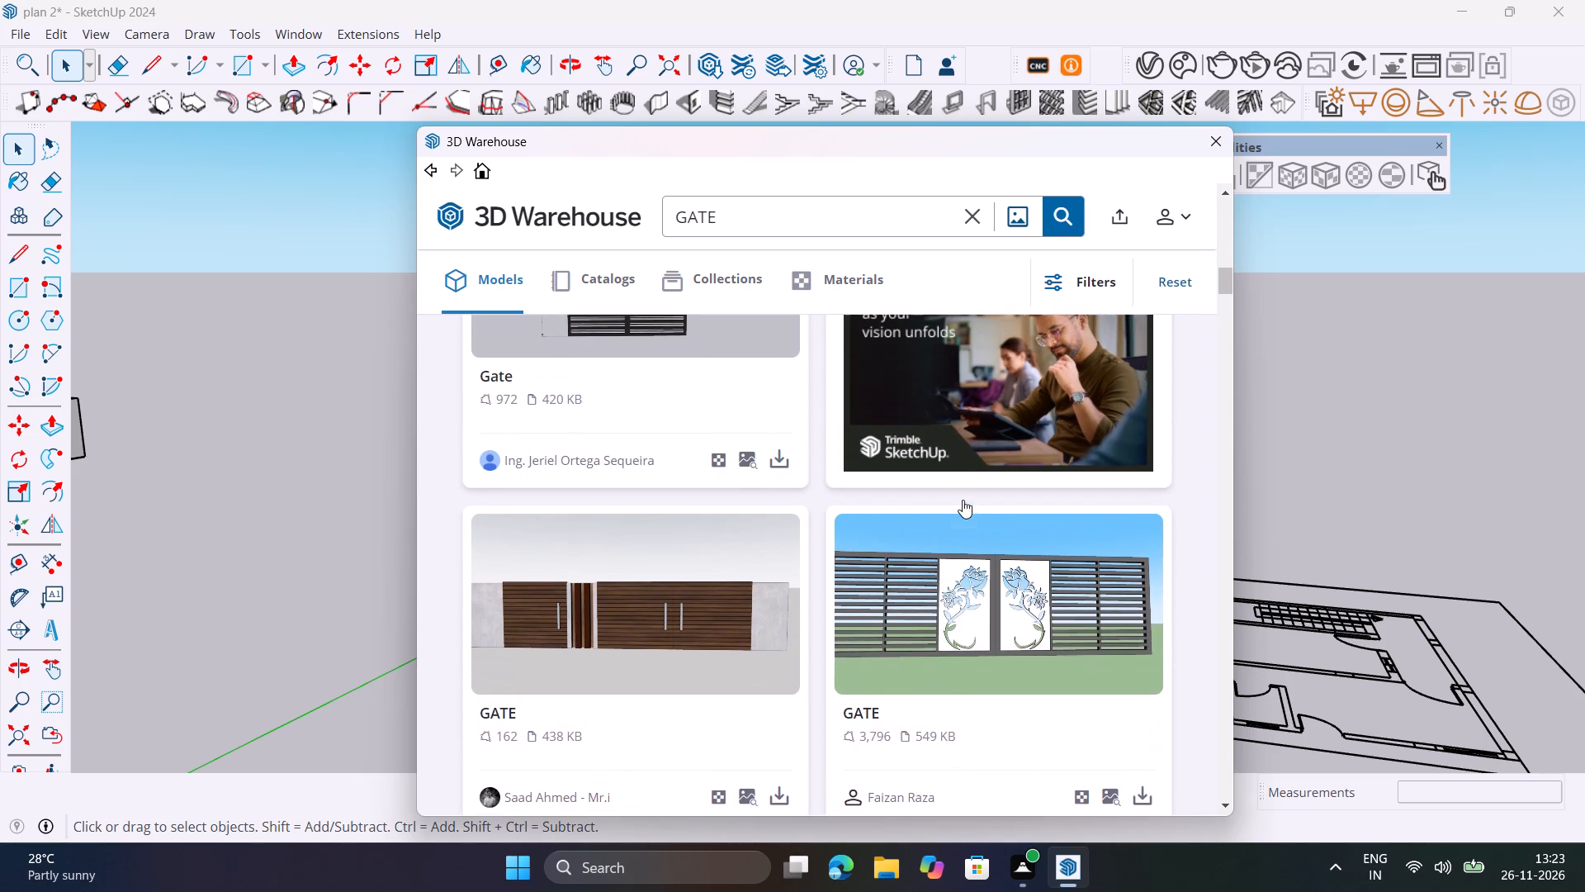
scroll(963, 500, down, 4)
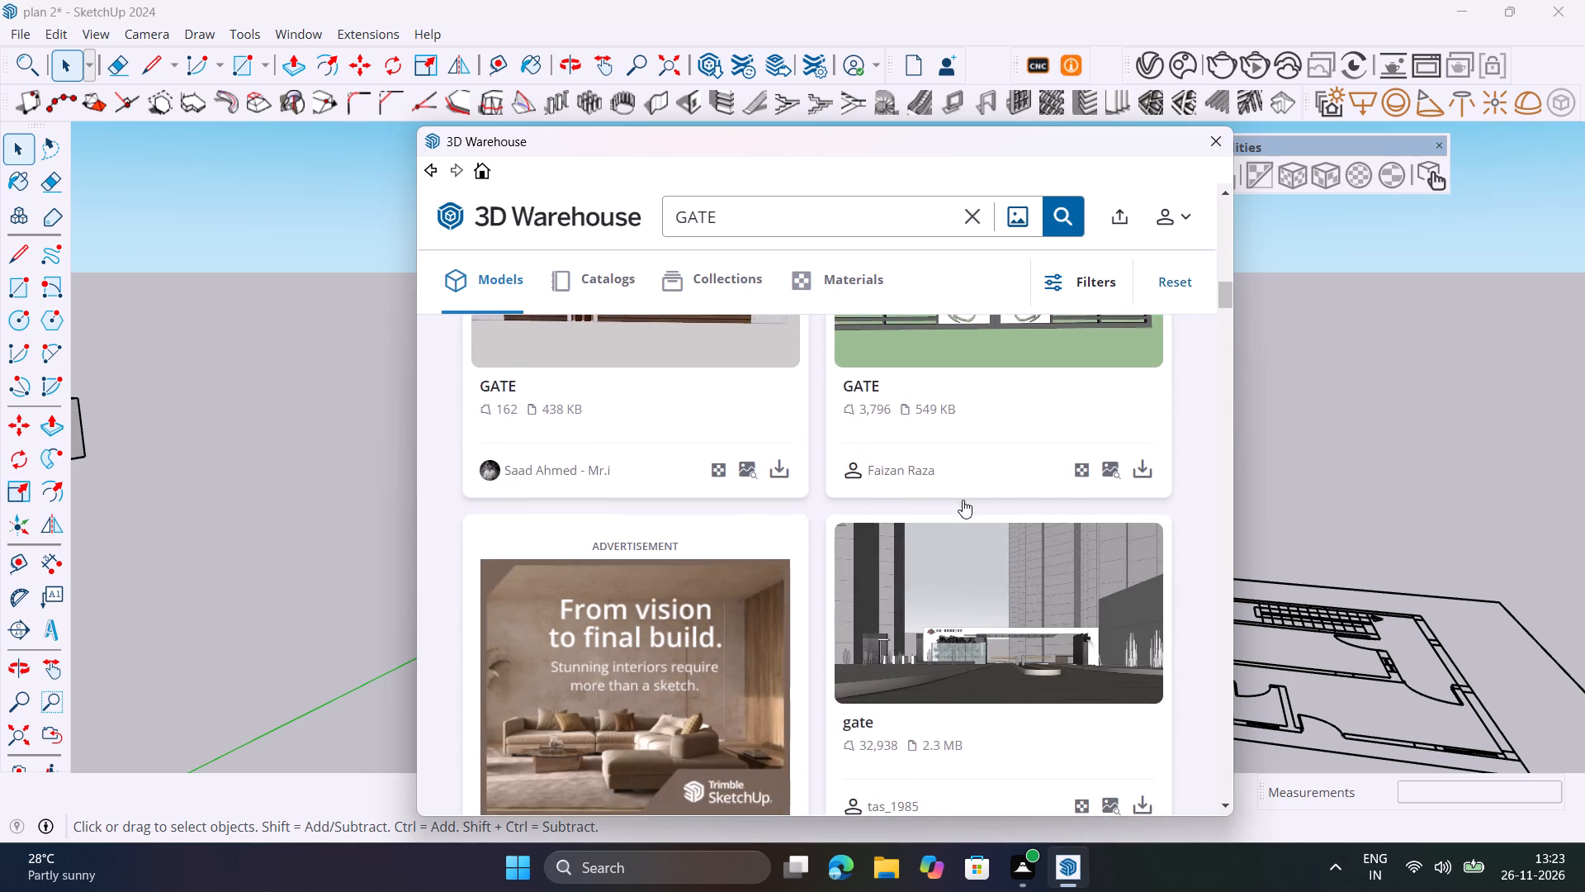
scroll(963, 500, down, 12)
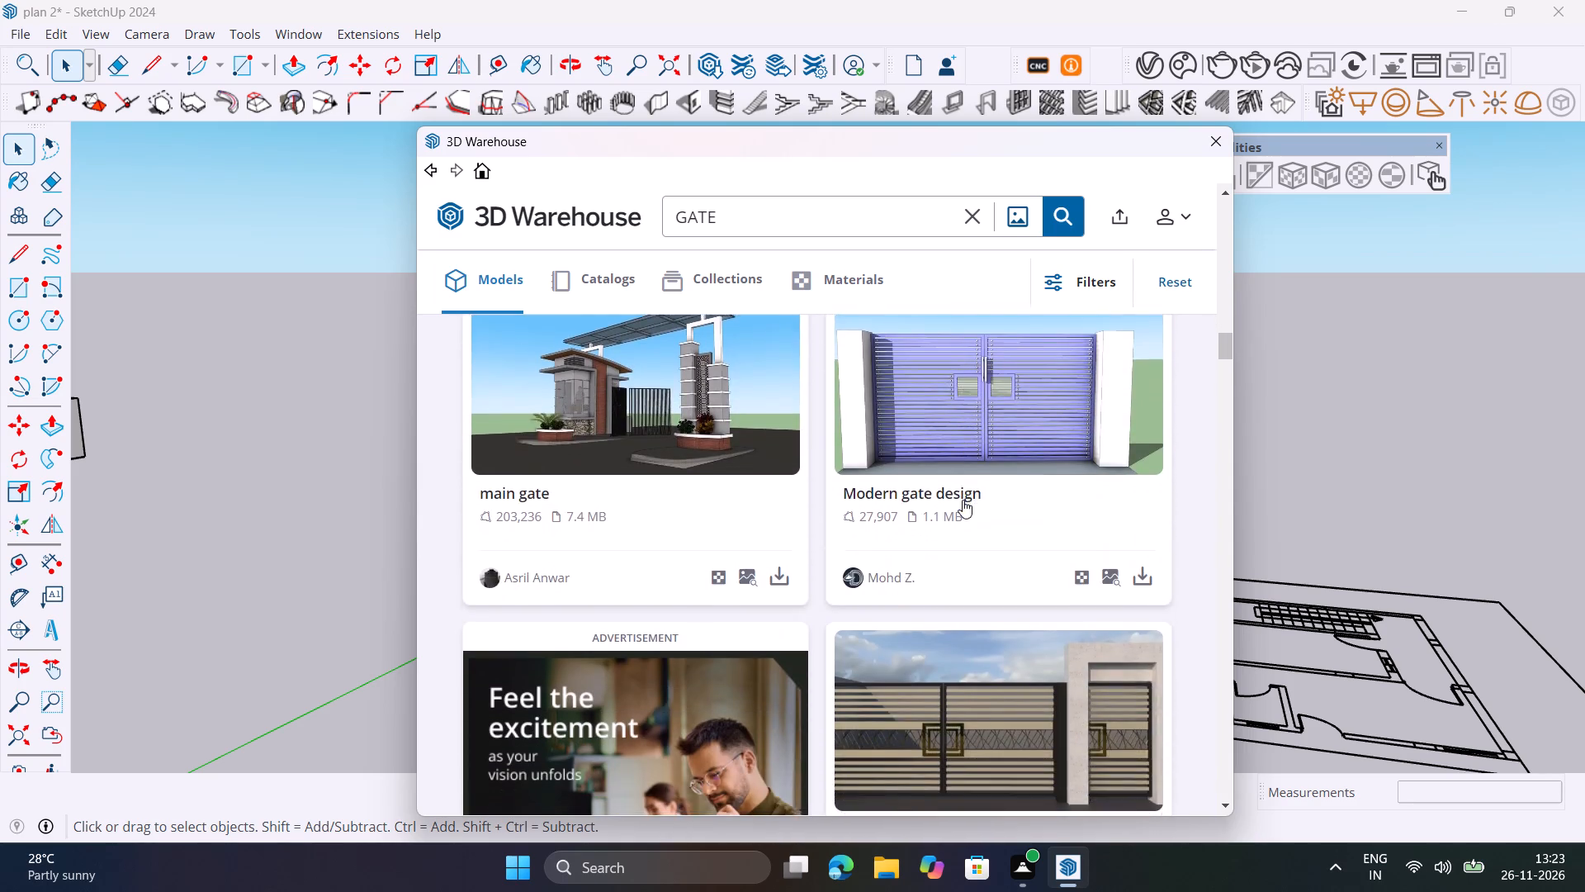
scroll(963, 500, down, 9)
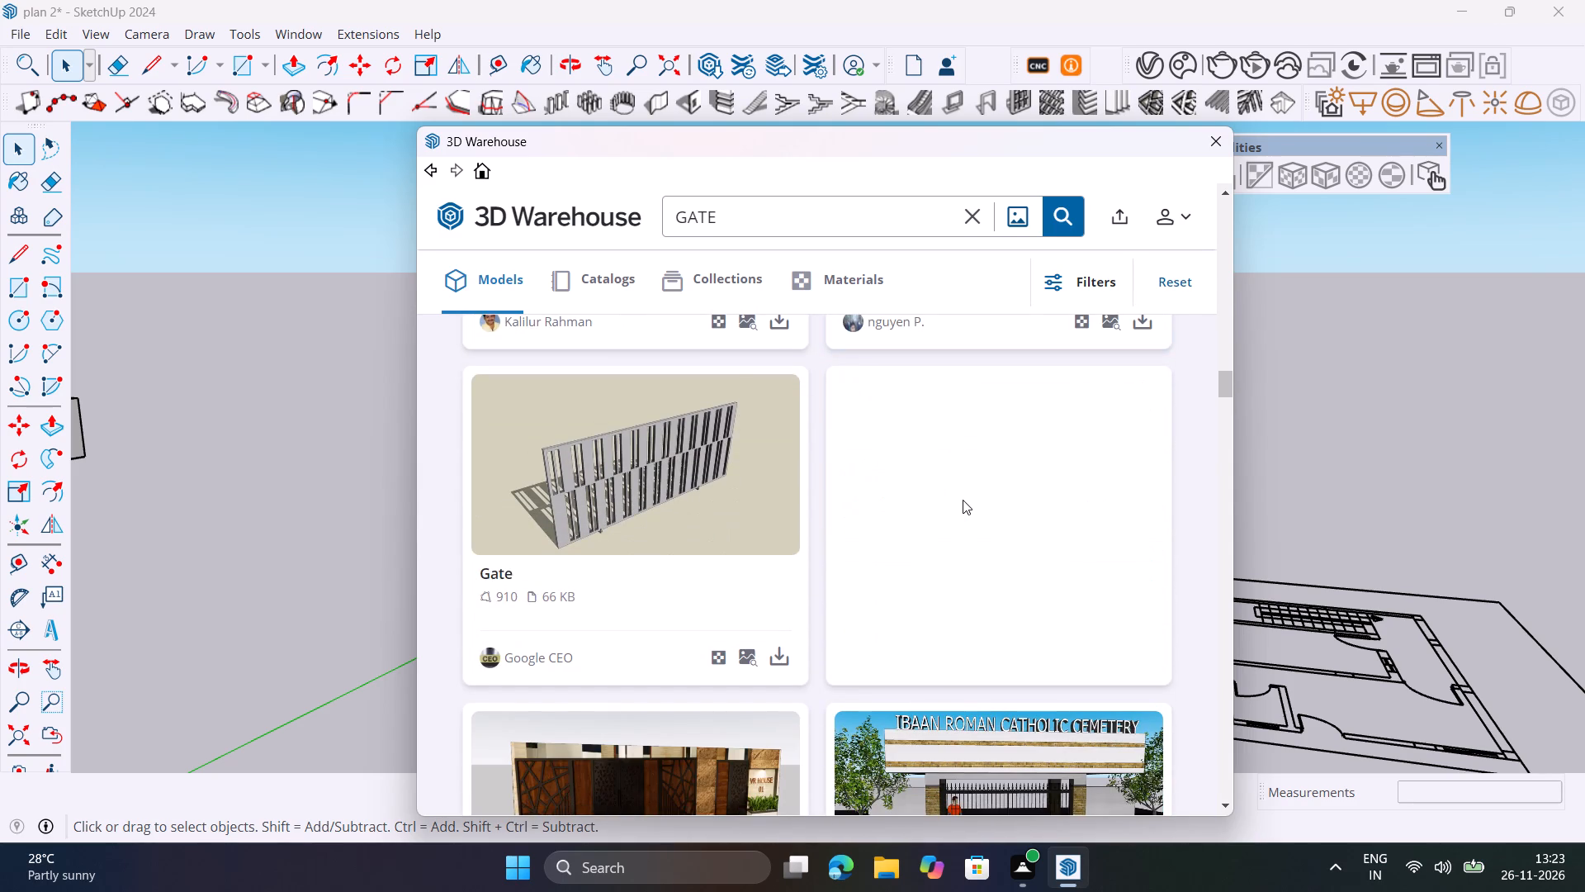
scroll(963, 500, down, 9)
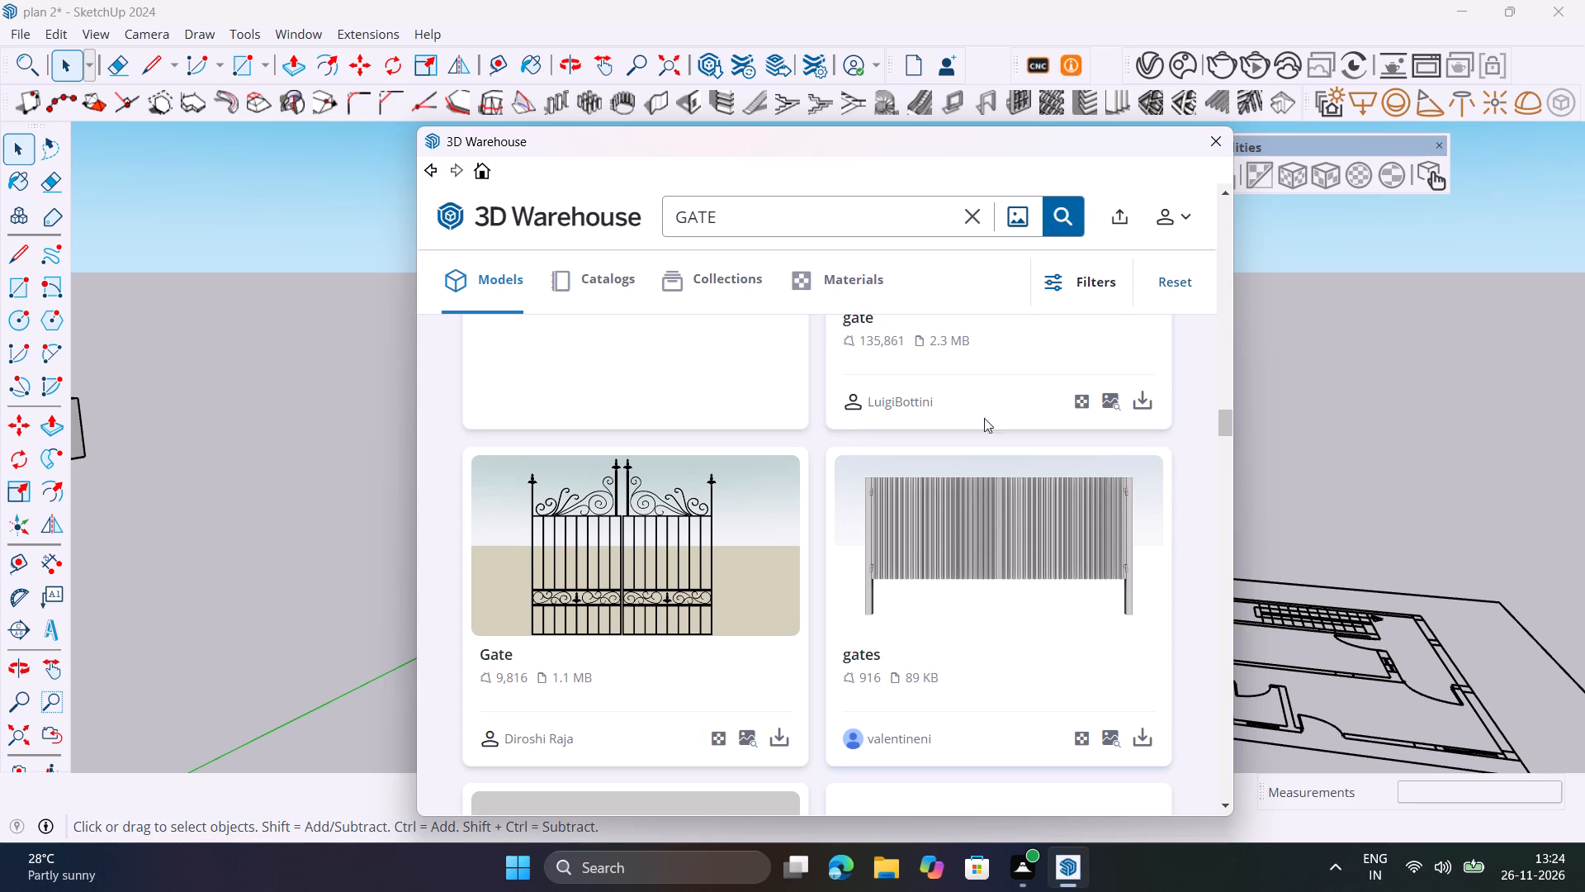
scroll(742, 546, down, 2)
scroll(742, 546, up, 4)
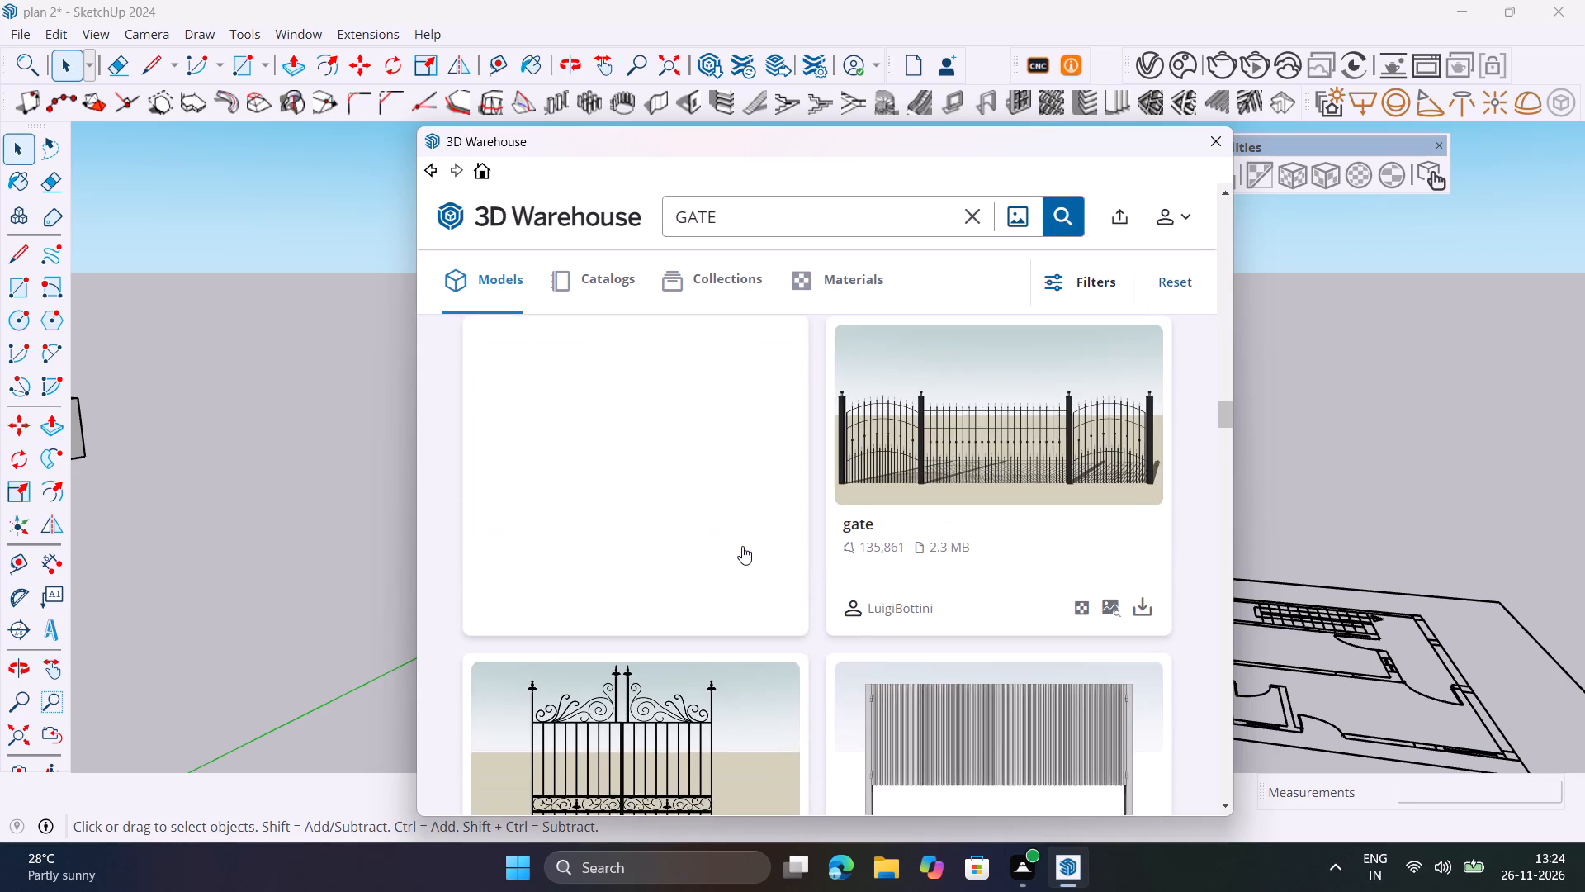
scroll(742, 546, up, 4)
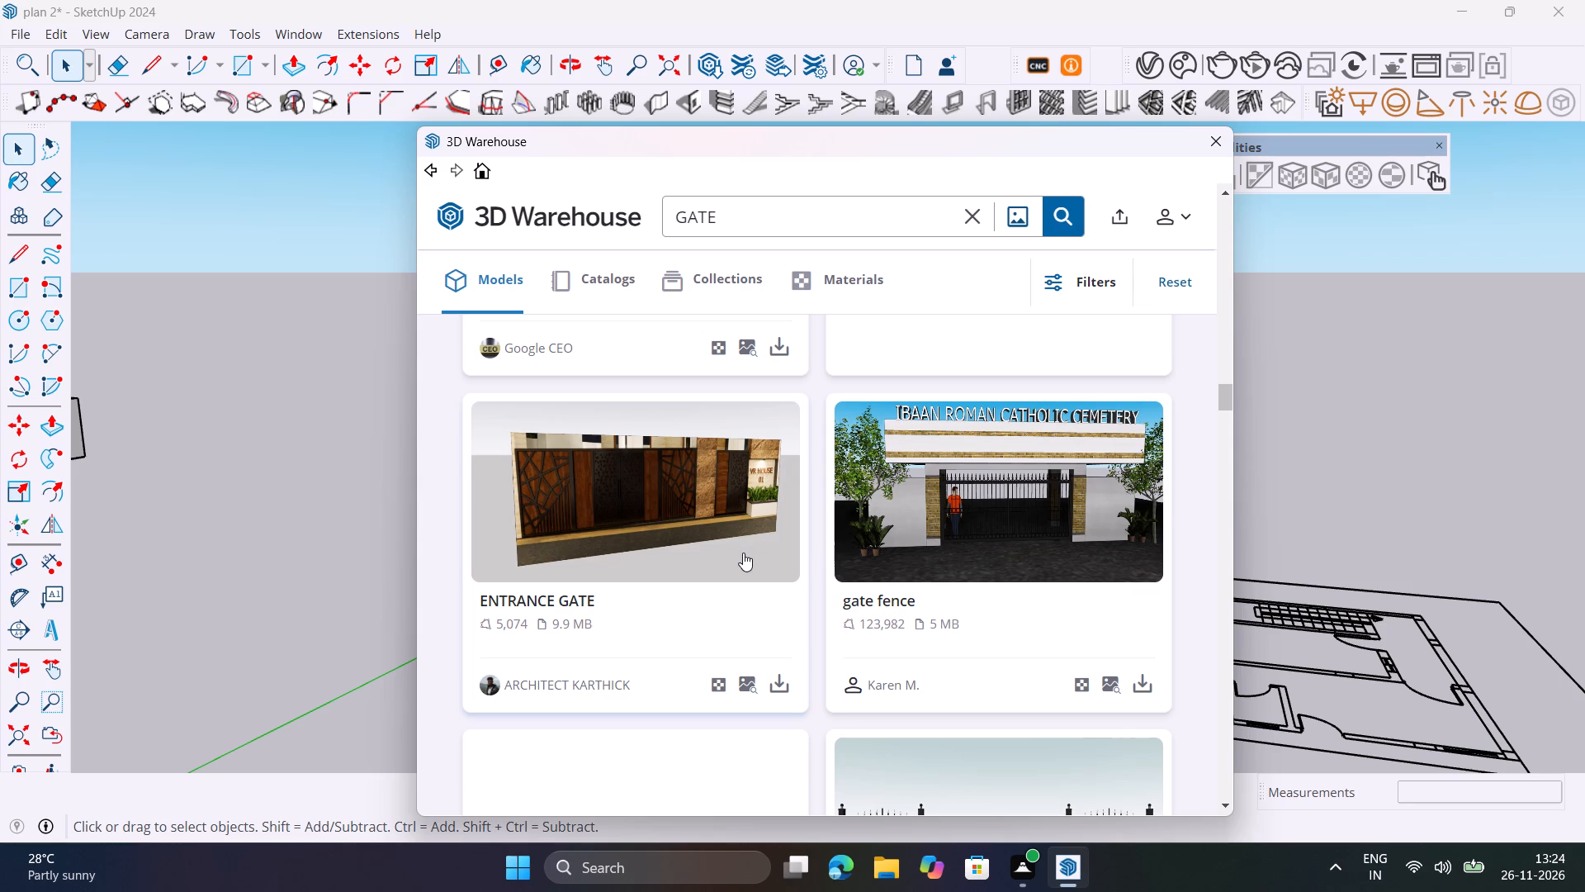
scroll(743, 553, up, 7)
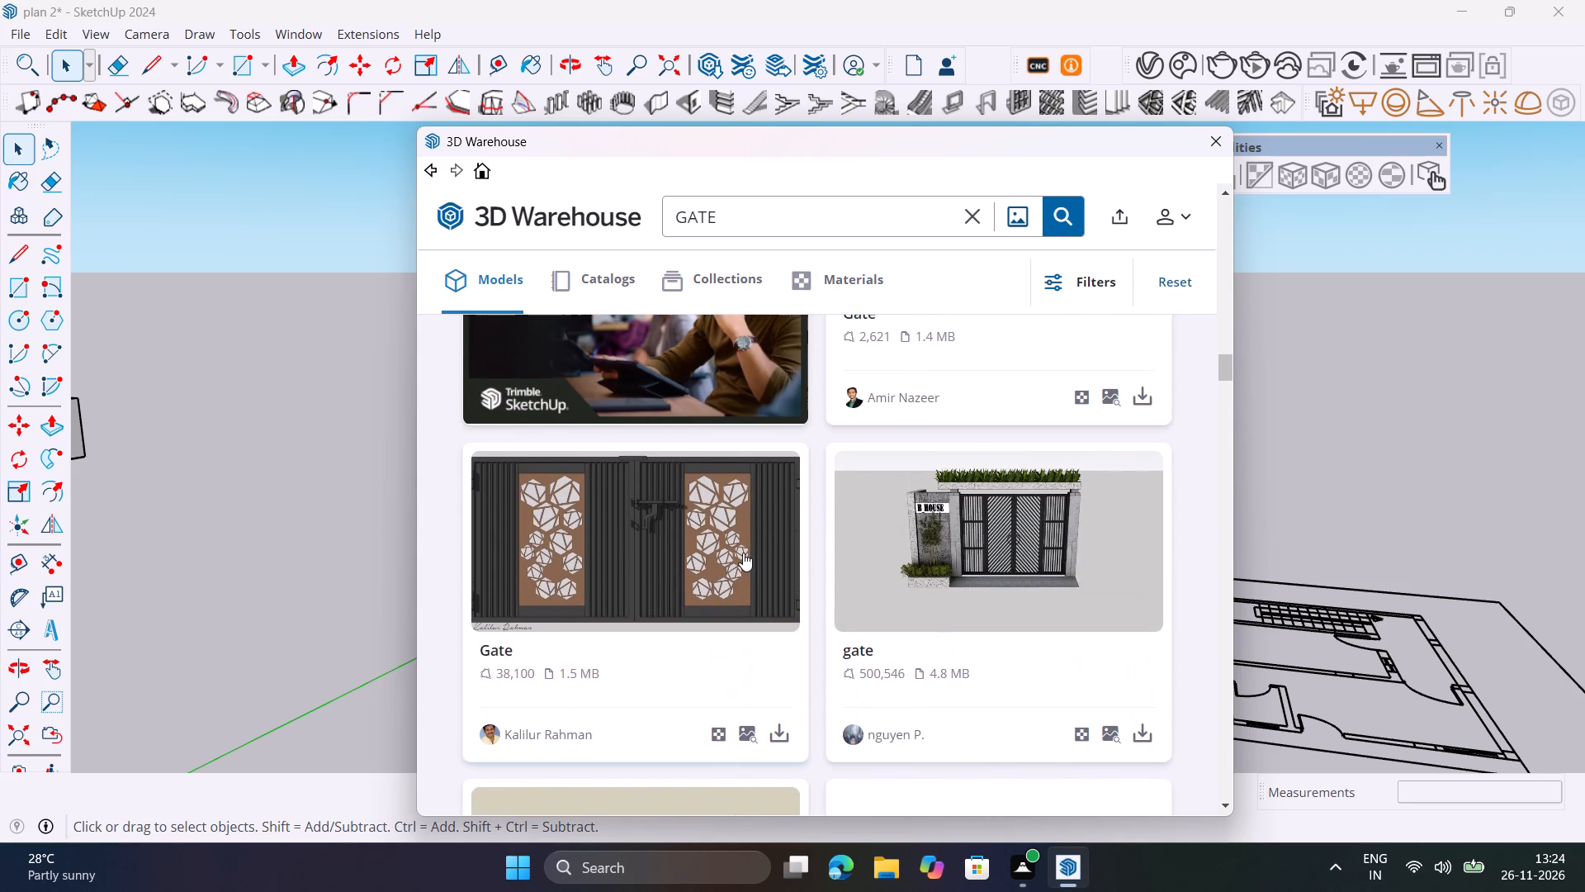
scroll(743, 553, up, 10)
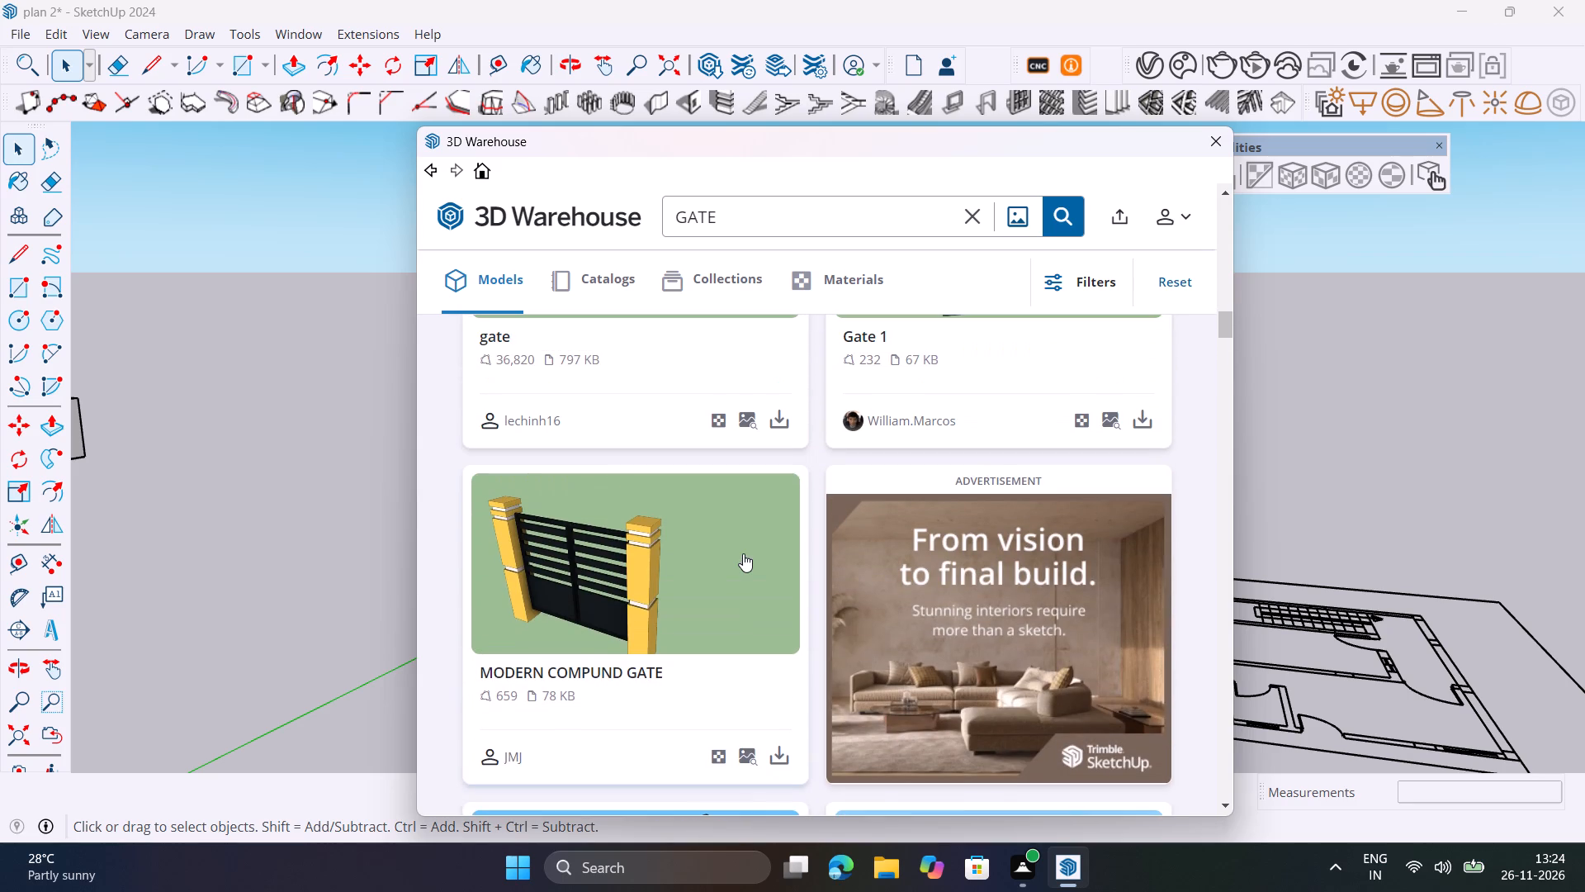
scroll(743, 553, up, 4)
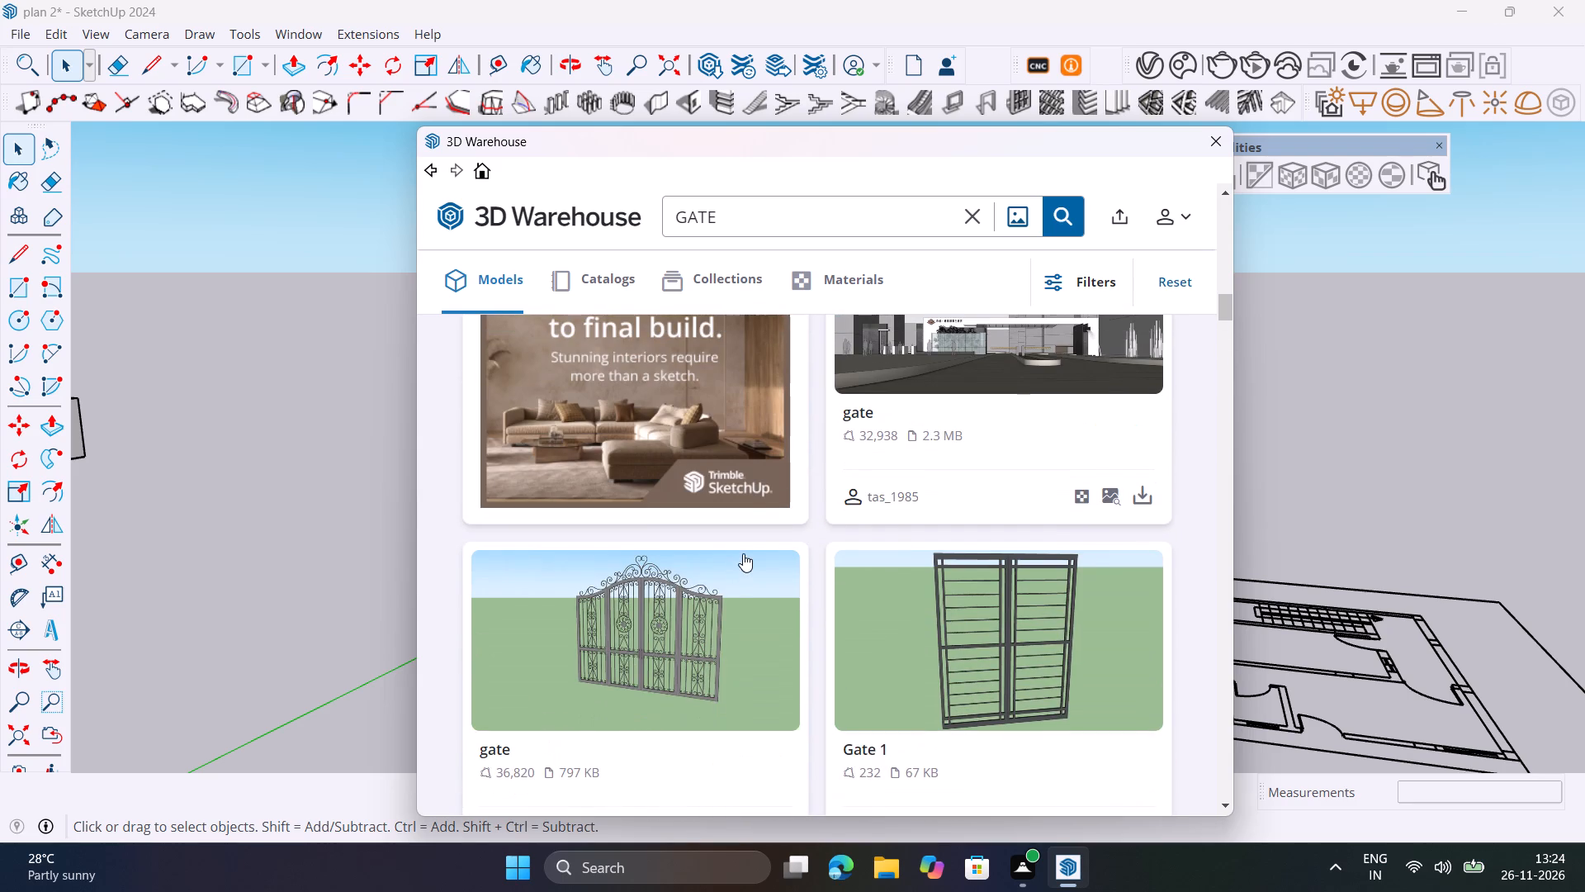
scroll(743, 553, up, 7)
scroll(743, 553, down, 3)
scroll(743, 553, up, 2)
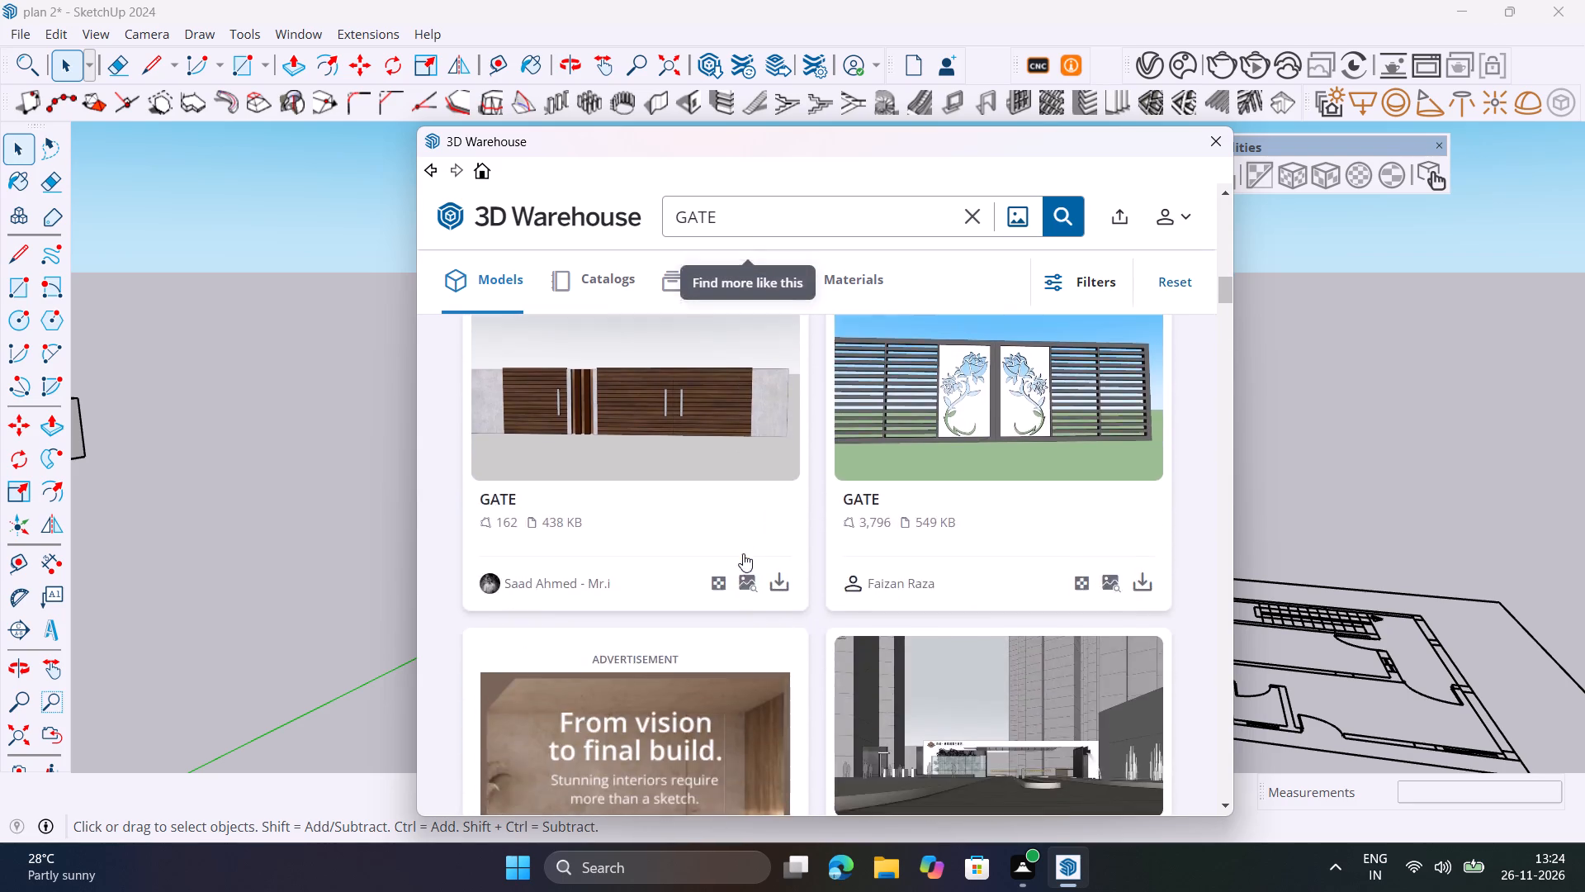
scroll(743, 553, up, 3)
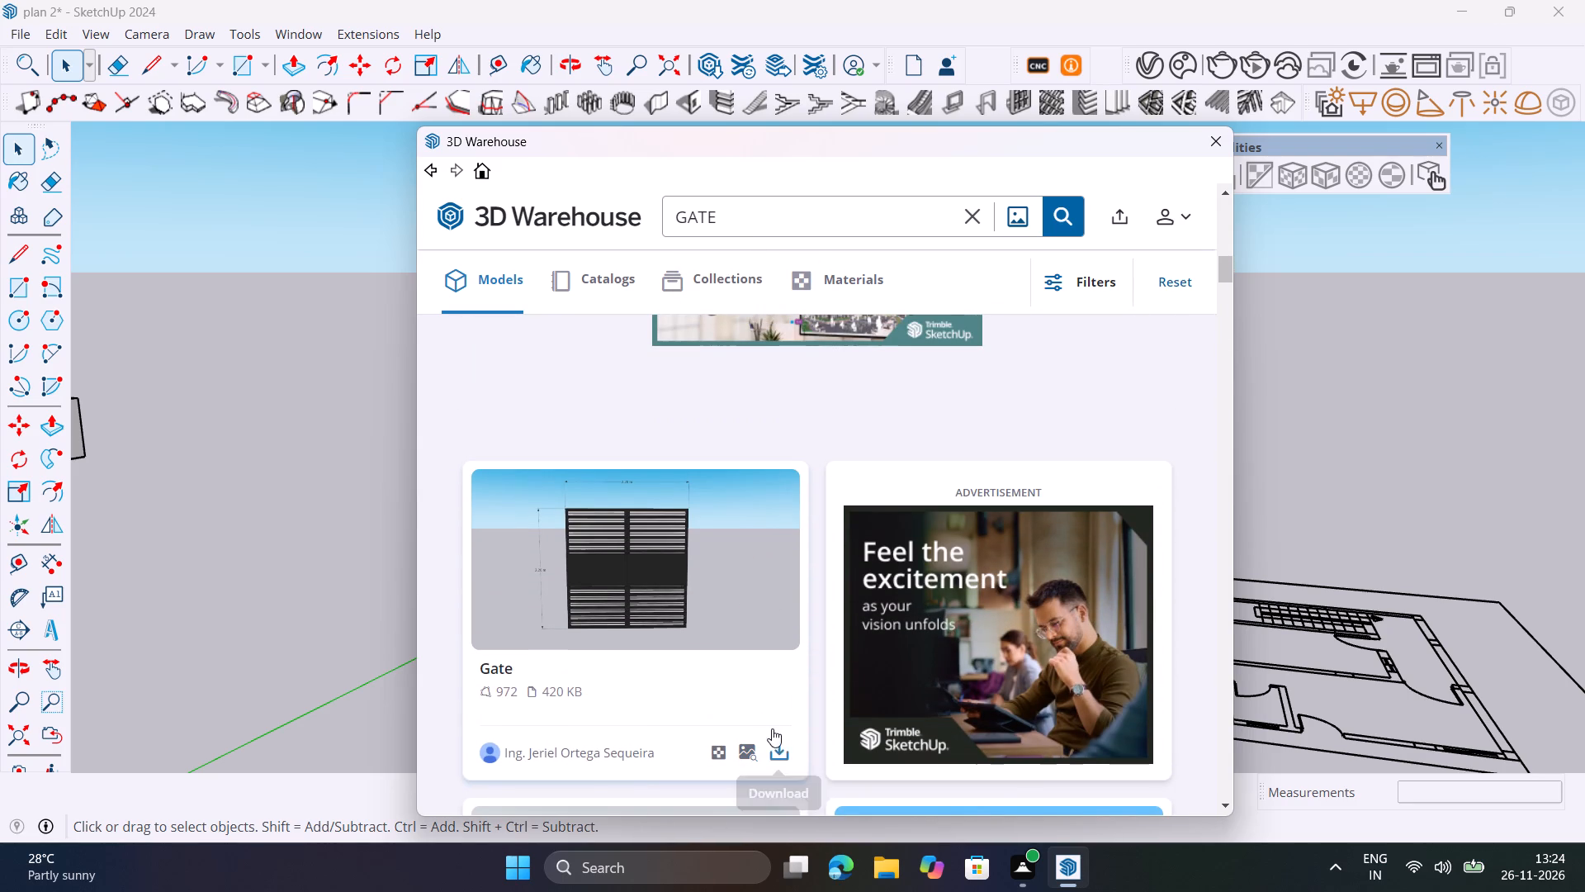
Load the dimensioned black slatted "Gate" model directly into the scene and place it beside the house, beyond the floor plans.
click(776, 743)
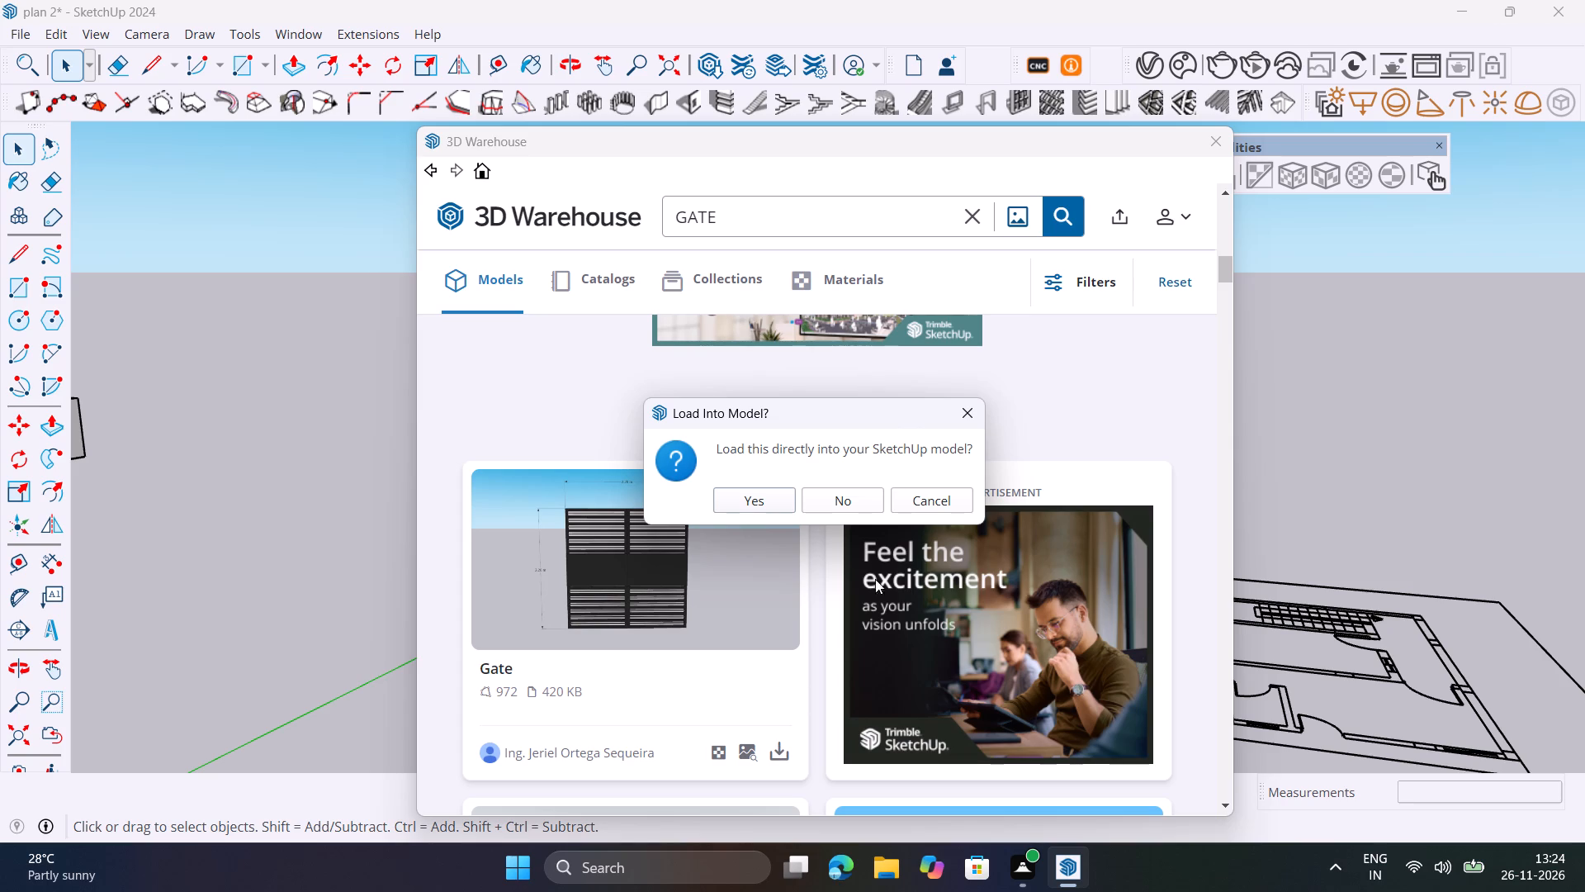
click(739, 500)
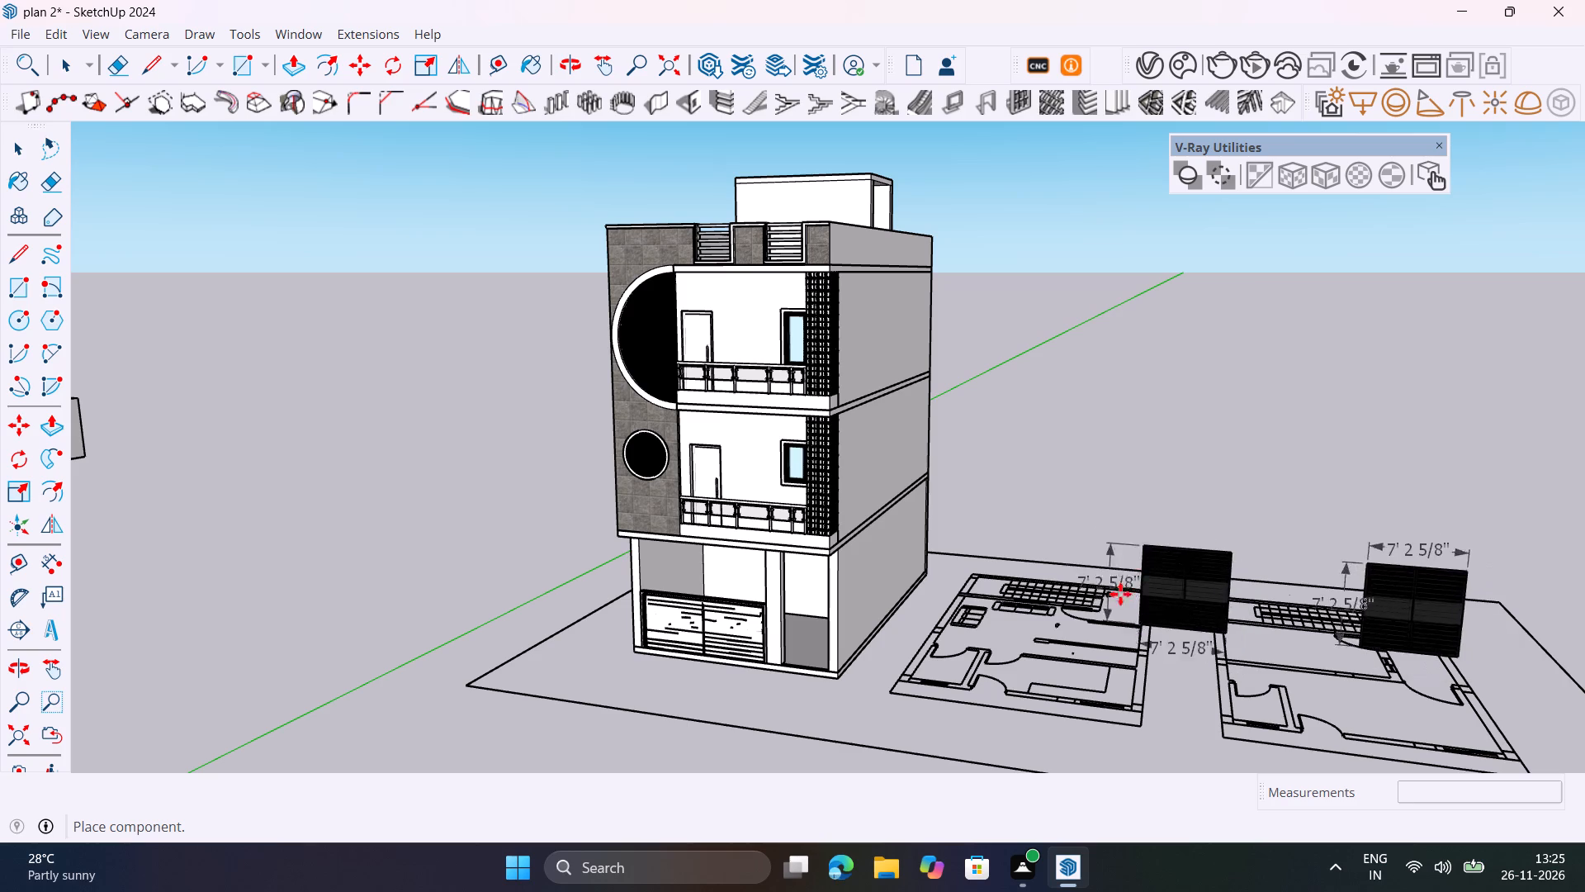
click(1163, 516)
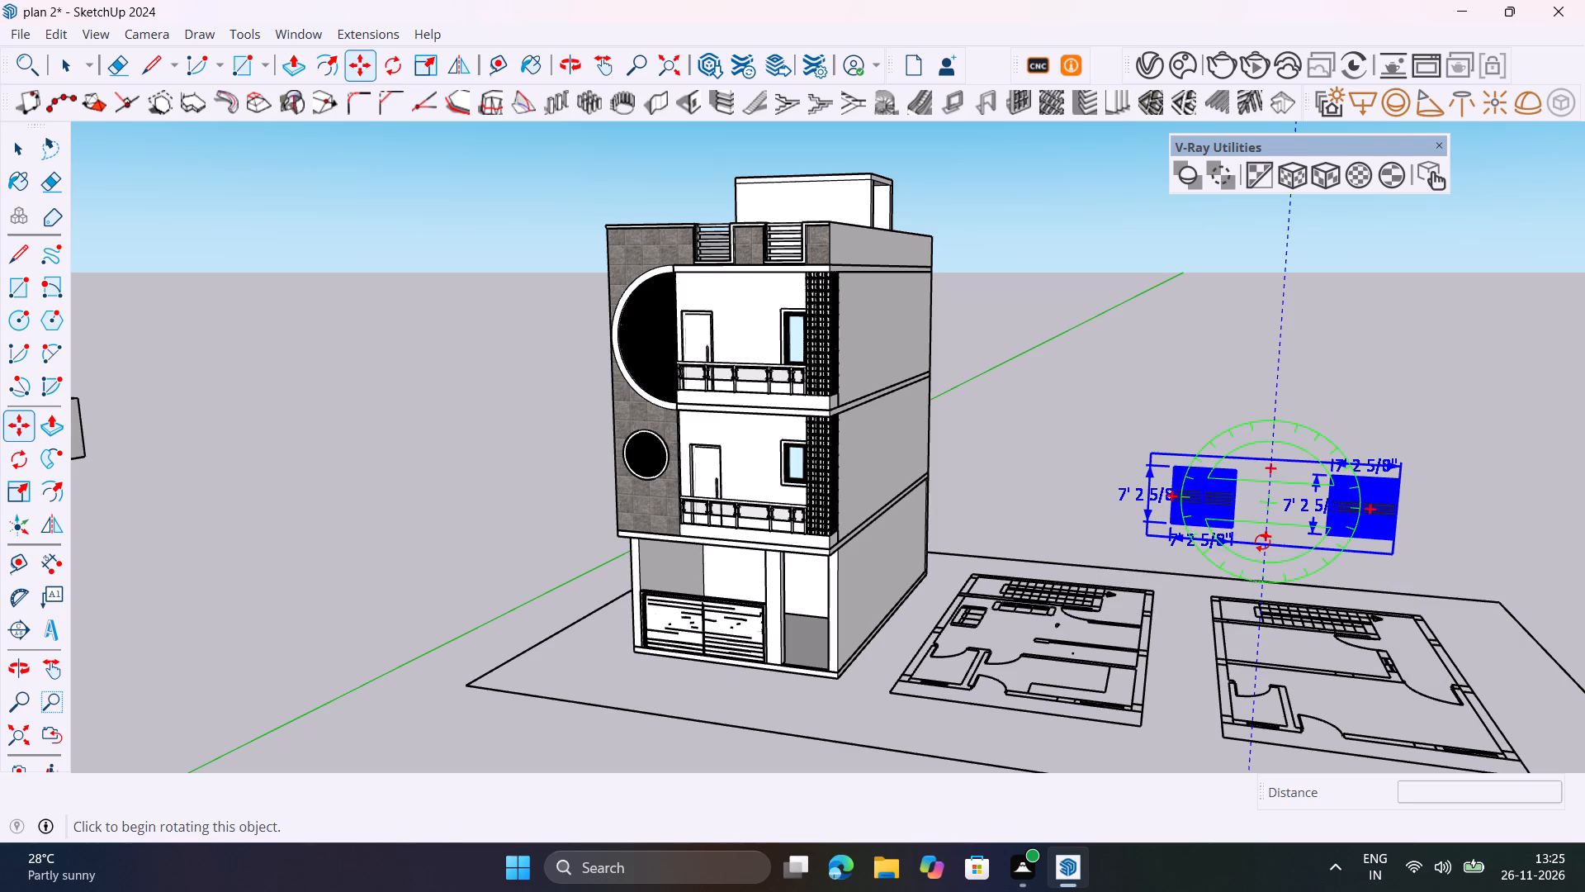
key(Escape)
Explode the imported gate component into its separate gates and dimensions.
scroll(1231, 526, up, 5)
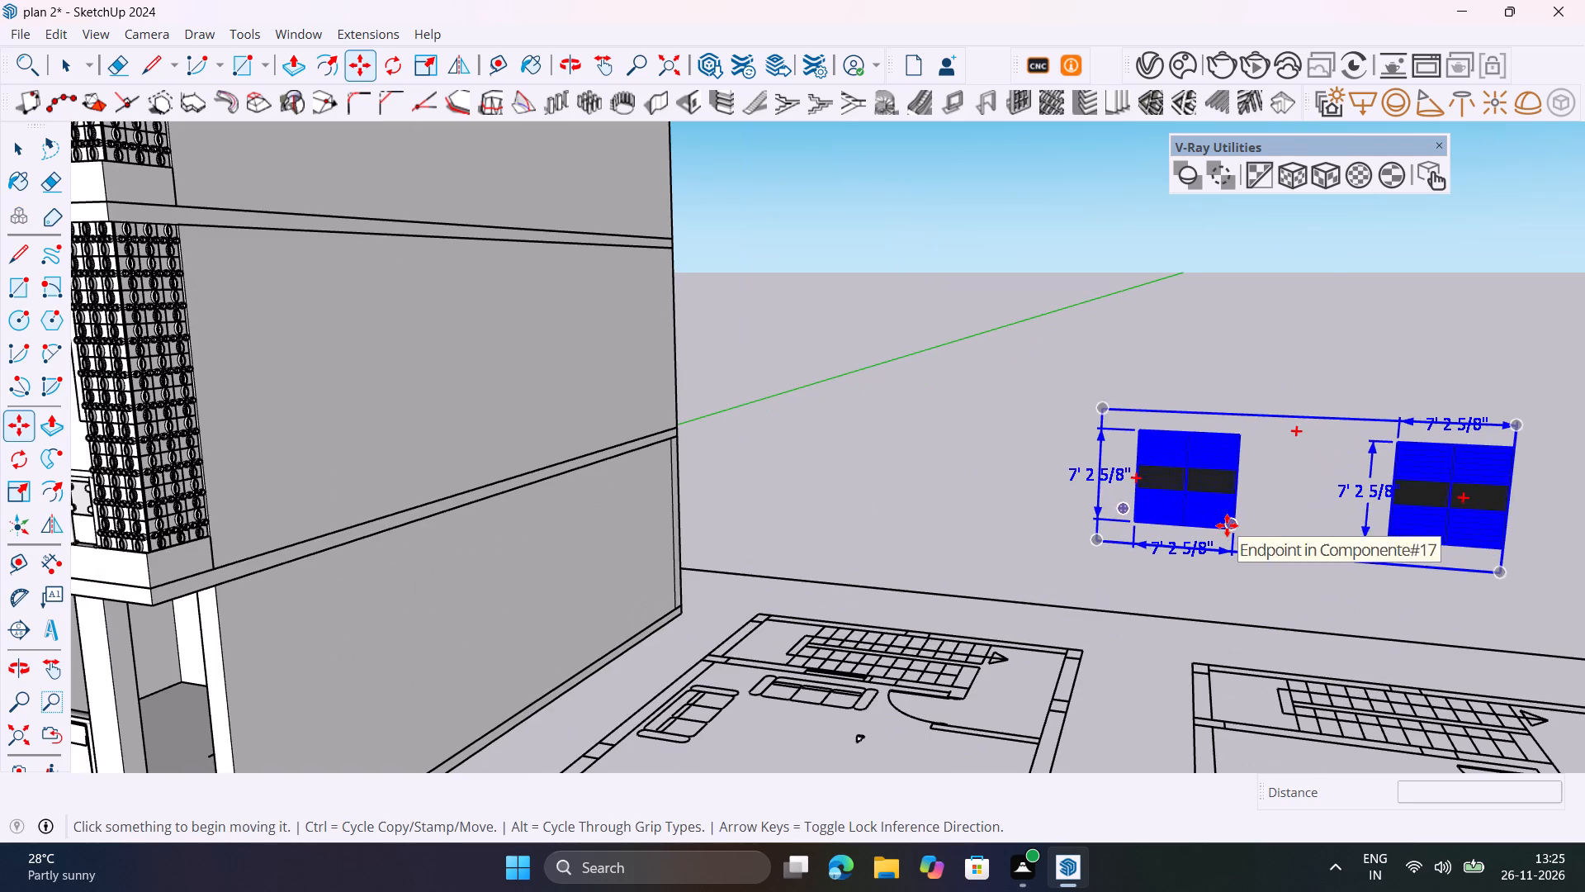
key(space)
click(1231, 510)
right_click(1230, 509)
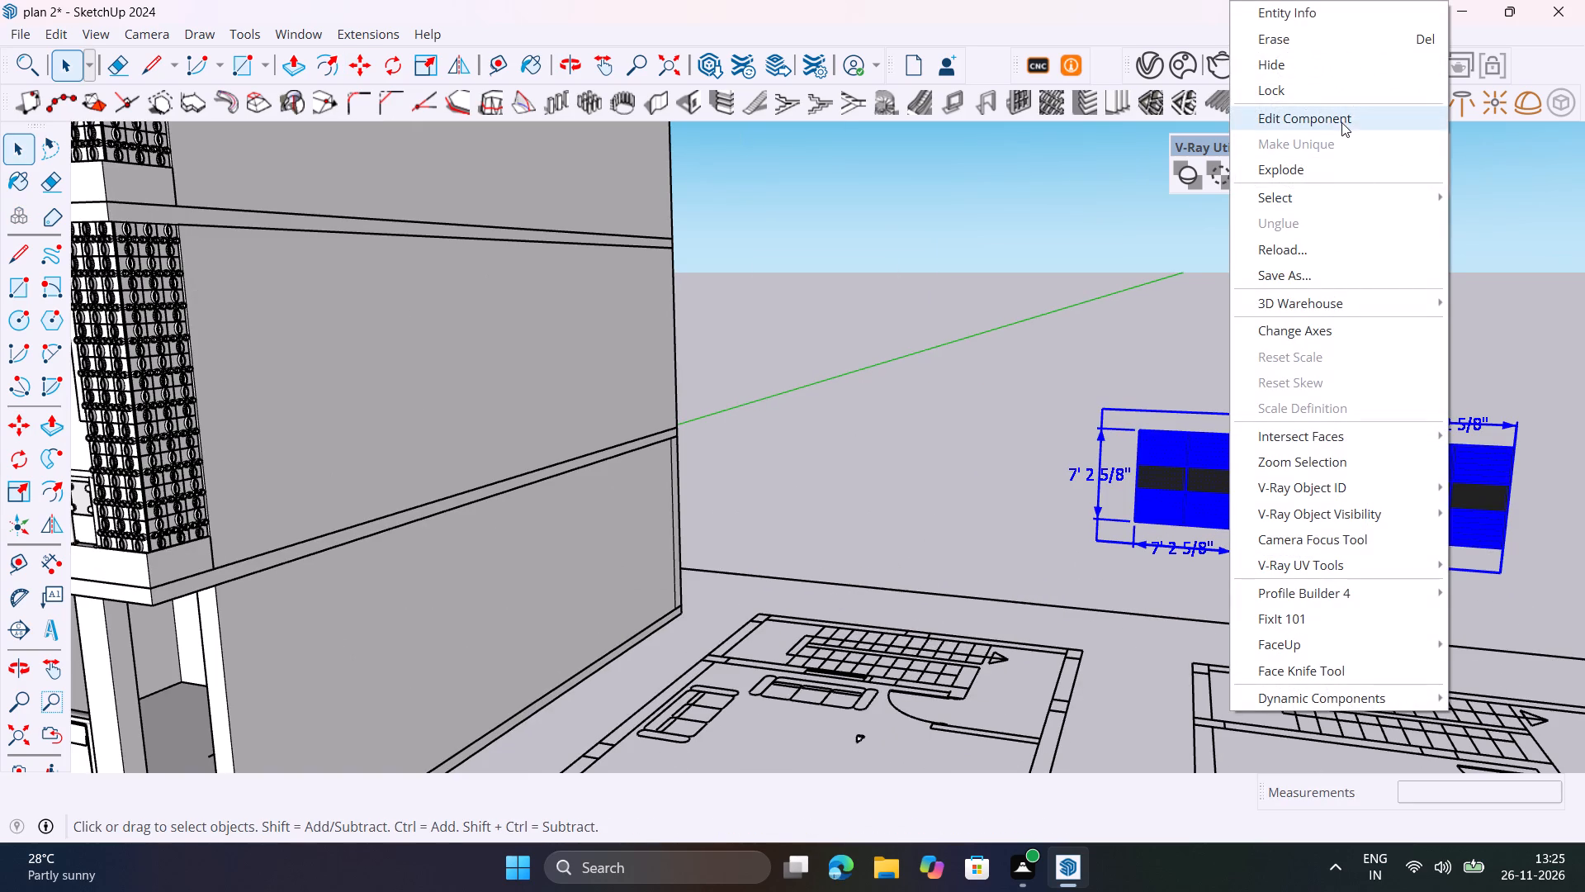
click(1321, 167)
click(1200, 385)
Delete the height and width dimensions attached to the imported gate nearer the house.
scroll(1124, 491, up, 1)
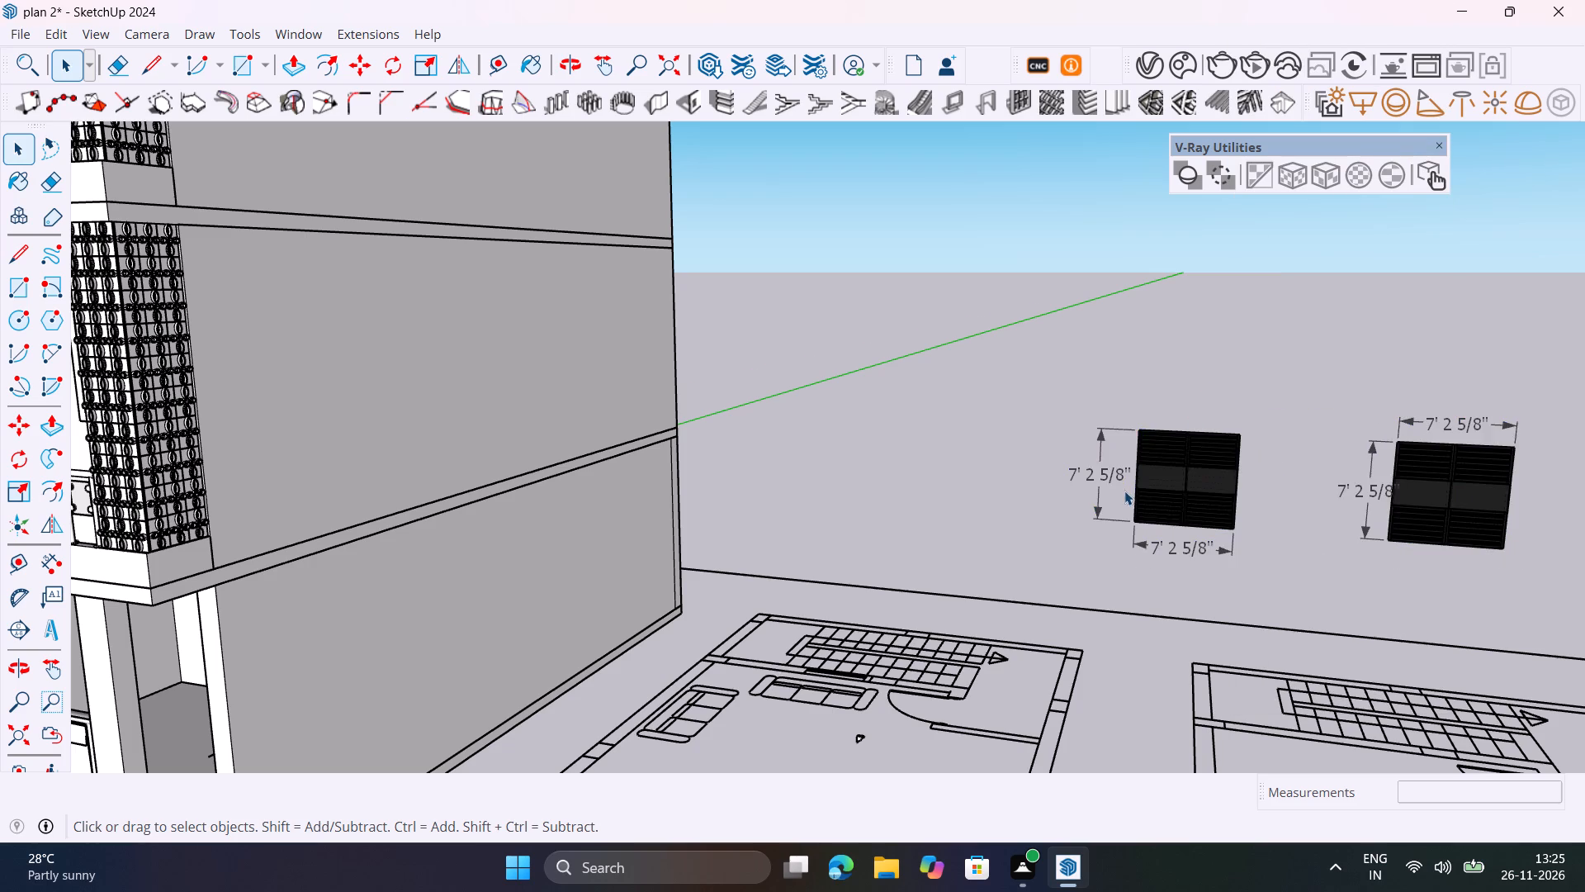
scroll(1124, 491, up, 7)
click(1072, 446)
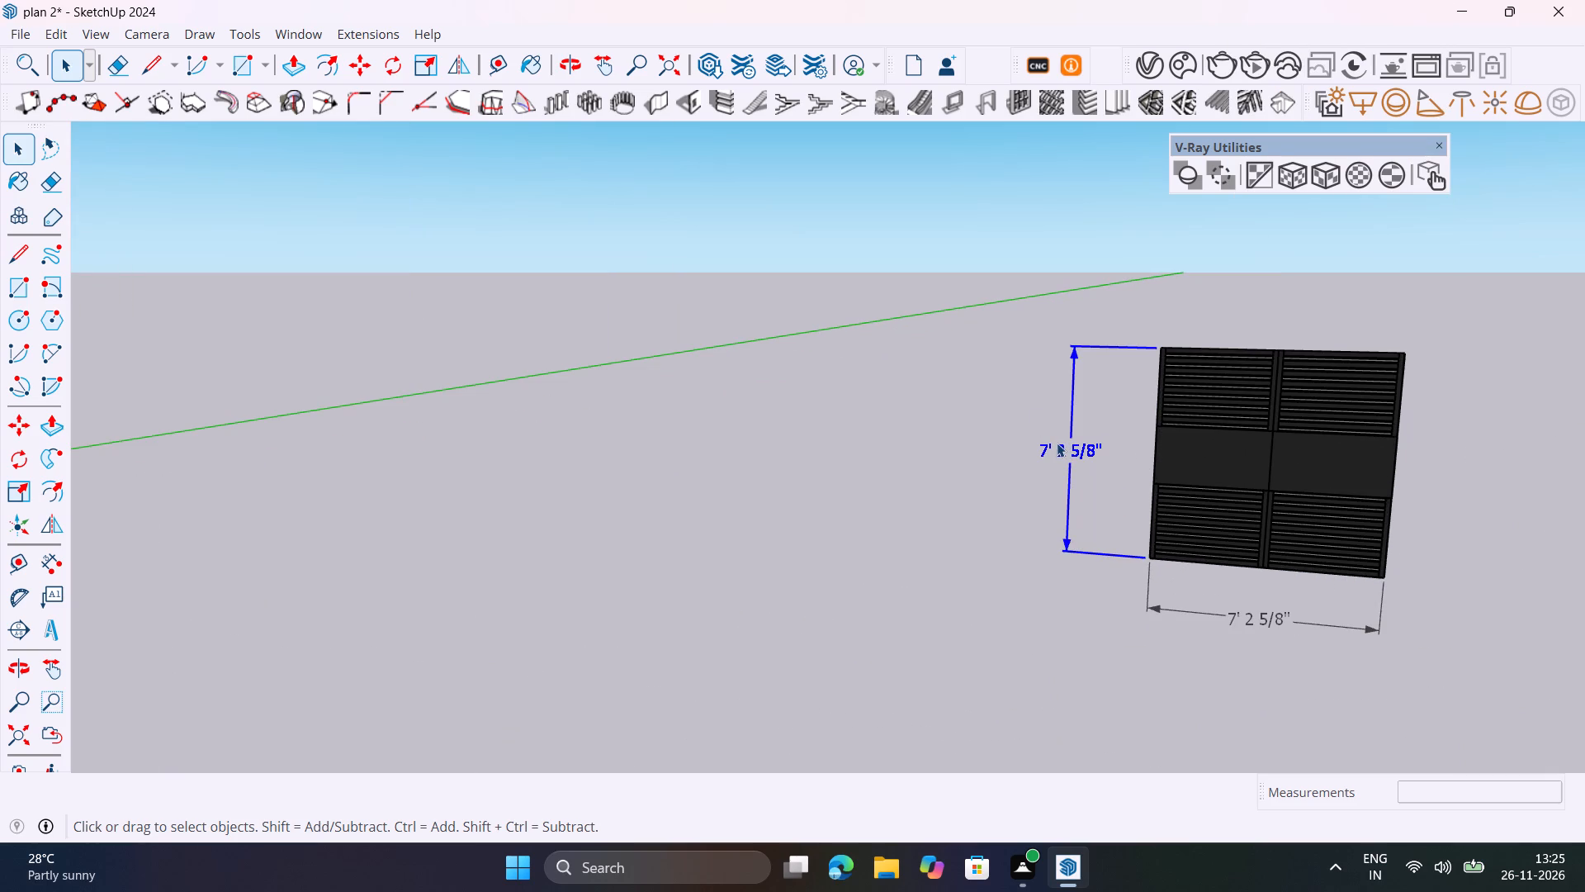
key(Delete)
click(1265, 630)
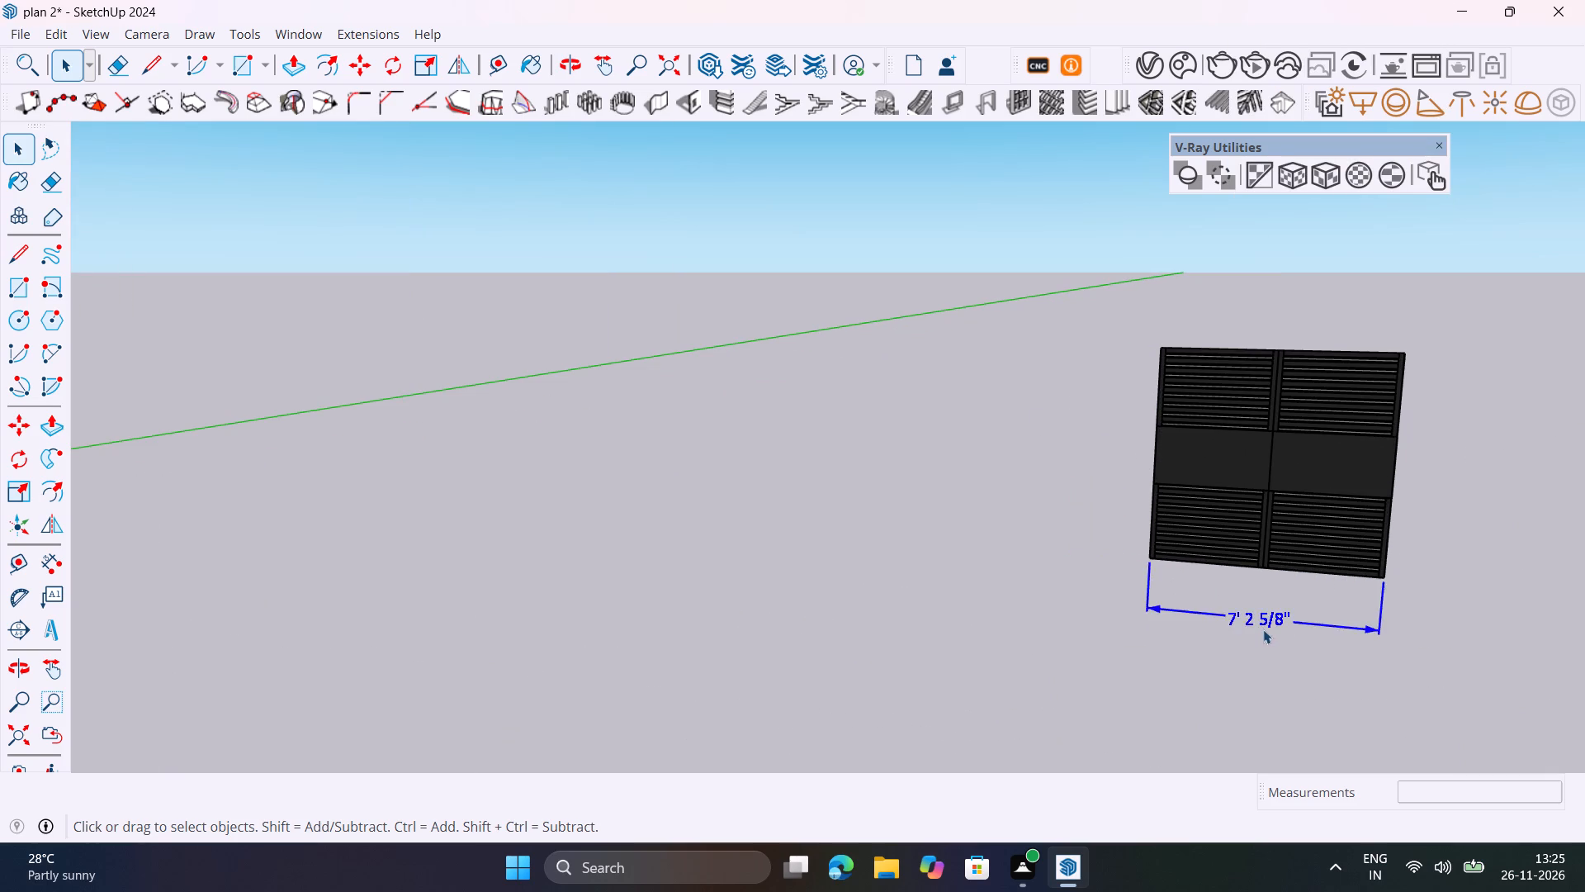
key(Delete)
Group all parts of the black slatted gate nearer the house, whose dimensions were removed.
click(1318, 539)
scroll(1299, 526, down, 2)
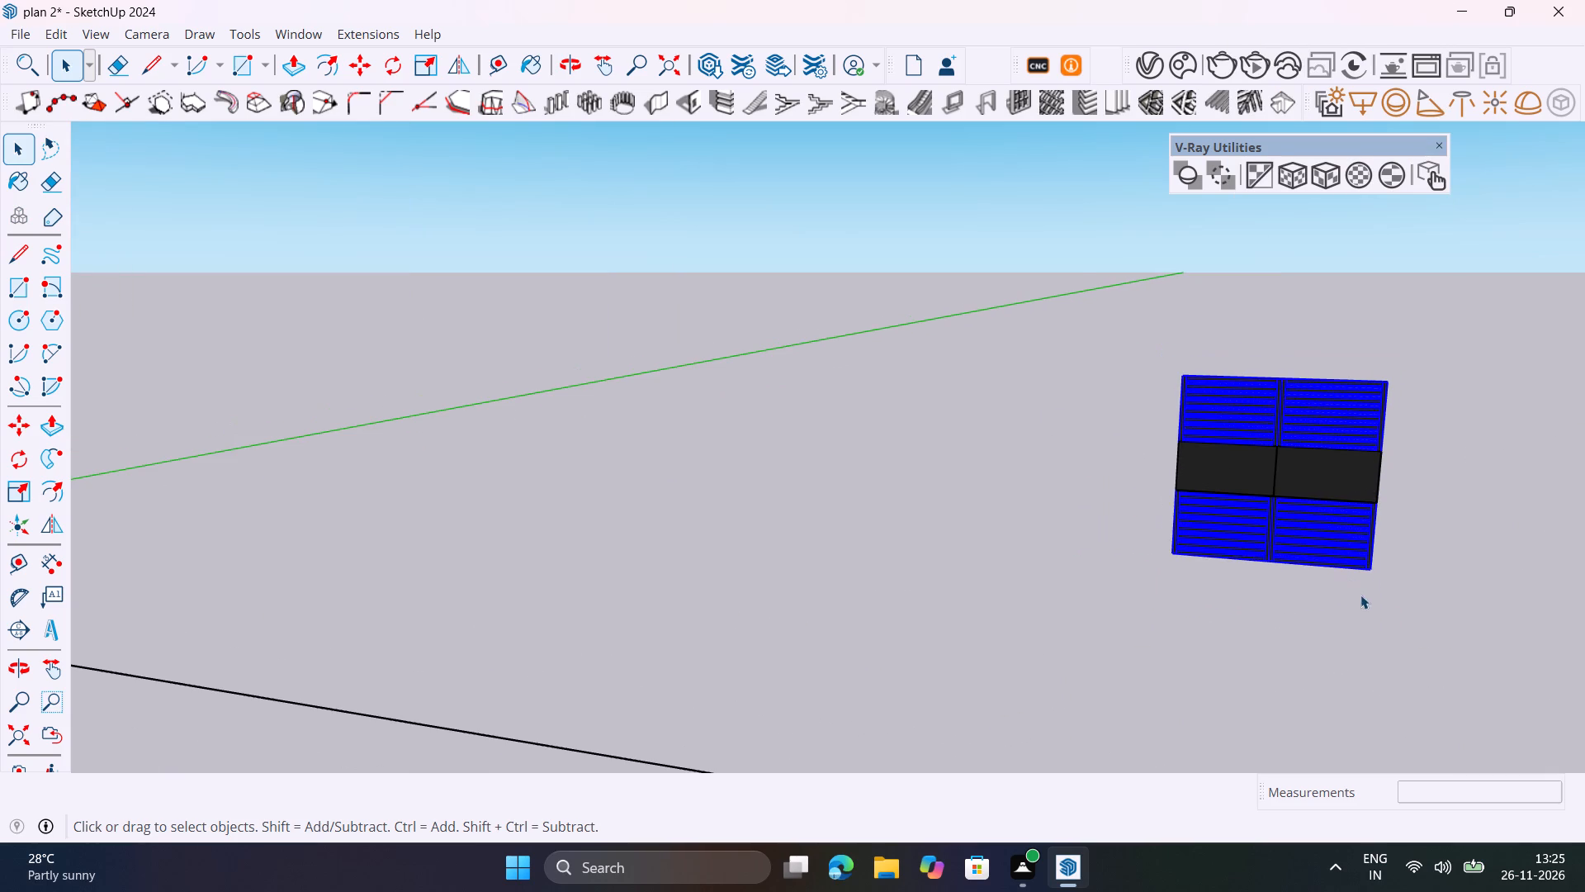
drag(1409, 625, 1062, 312)
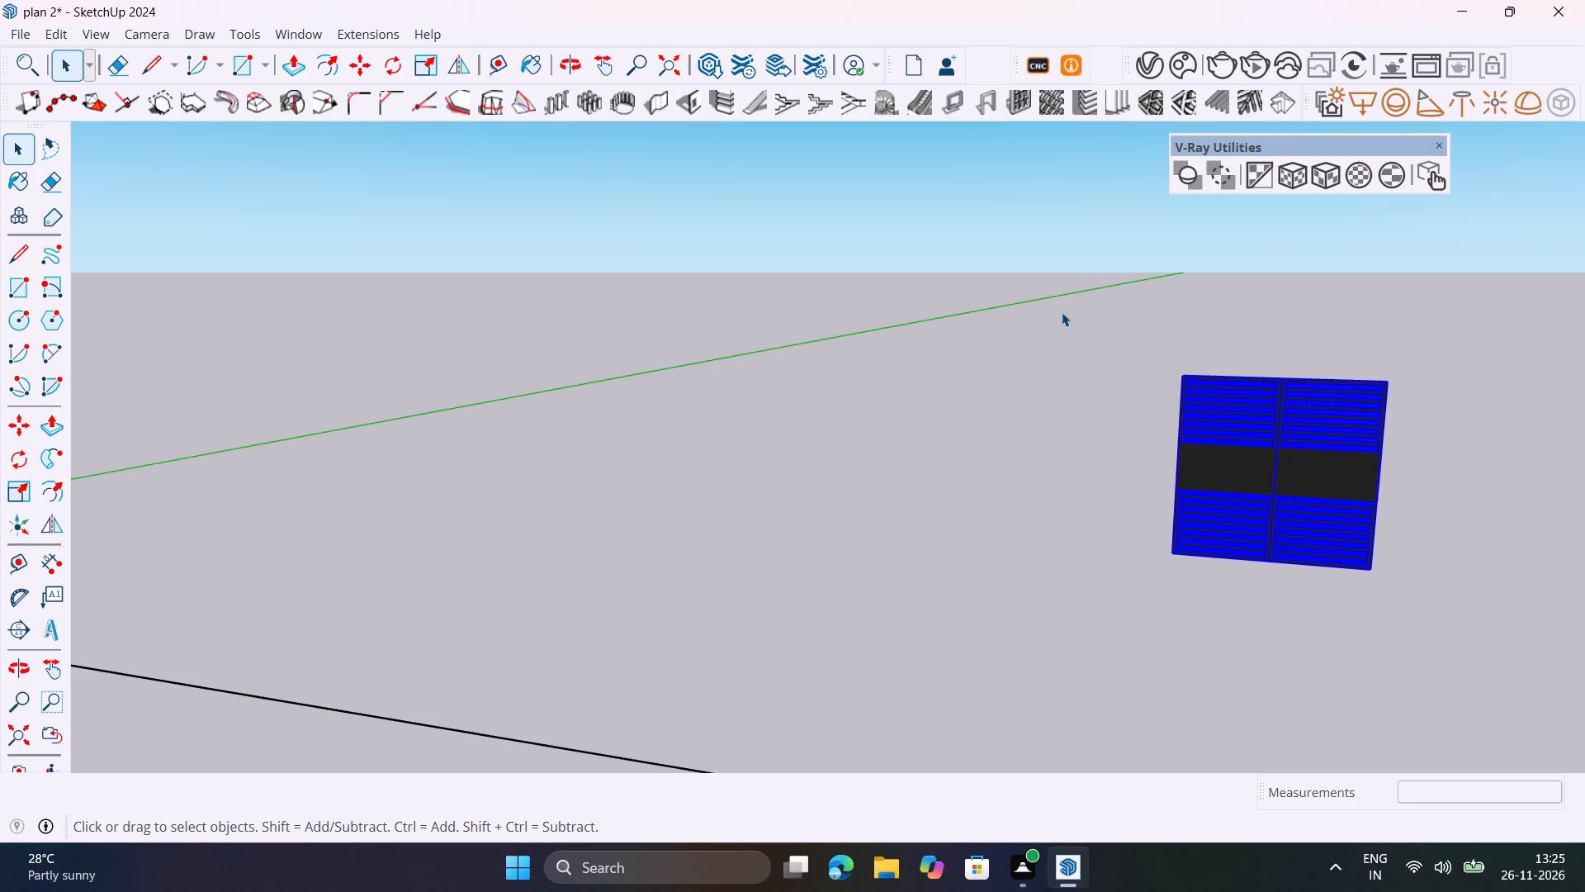
right_click(1237, 457)
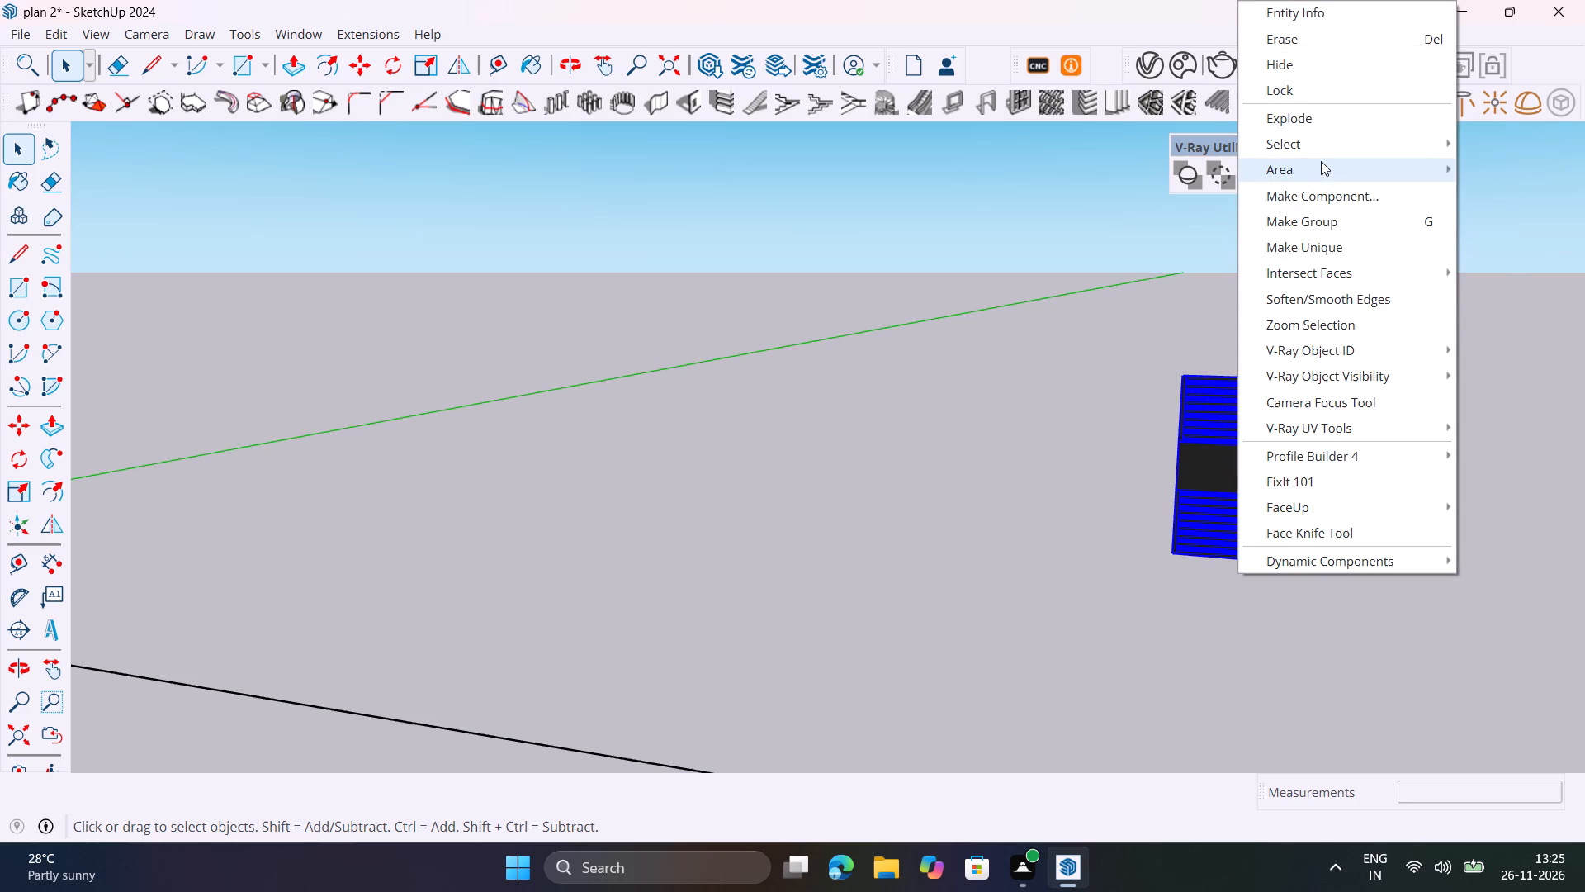
click(1331, 225)
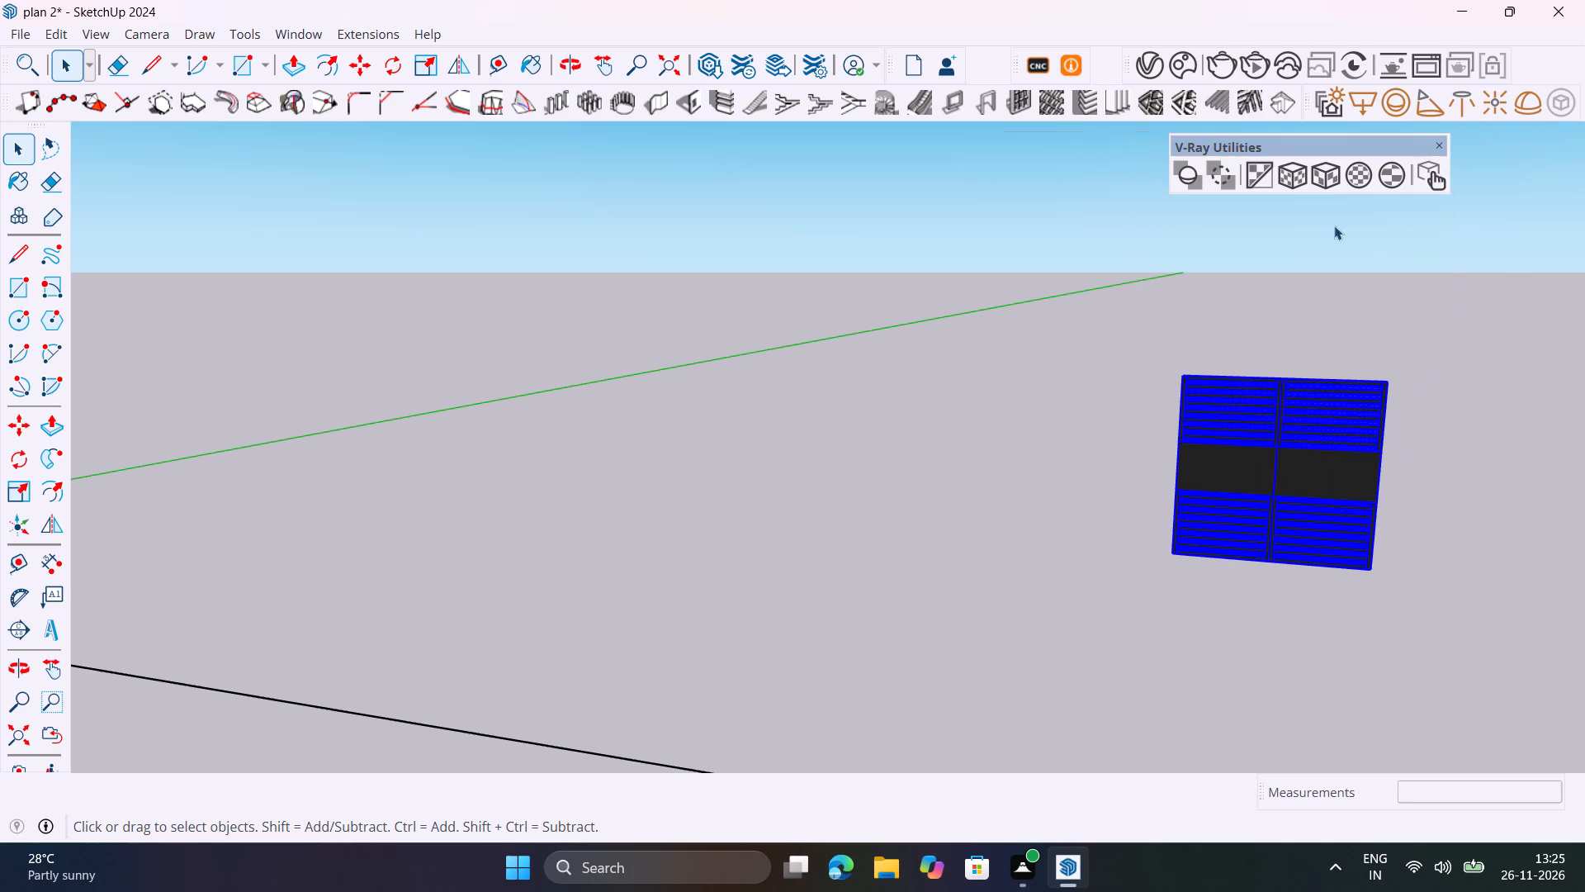
drag(1108, 455, 1116, 455)
Delete the second imported gate, farther from the house, together with its height and width dimensions.
scroll(1104, 444, down, 3)
middle_drag(1222, 476, 1213, 539)
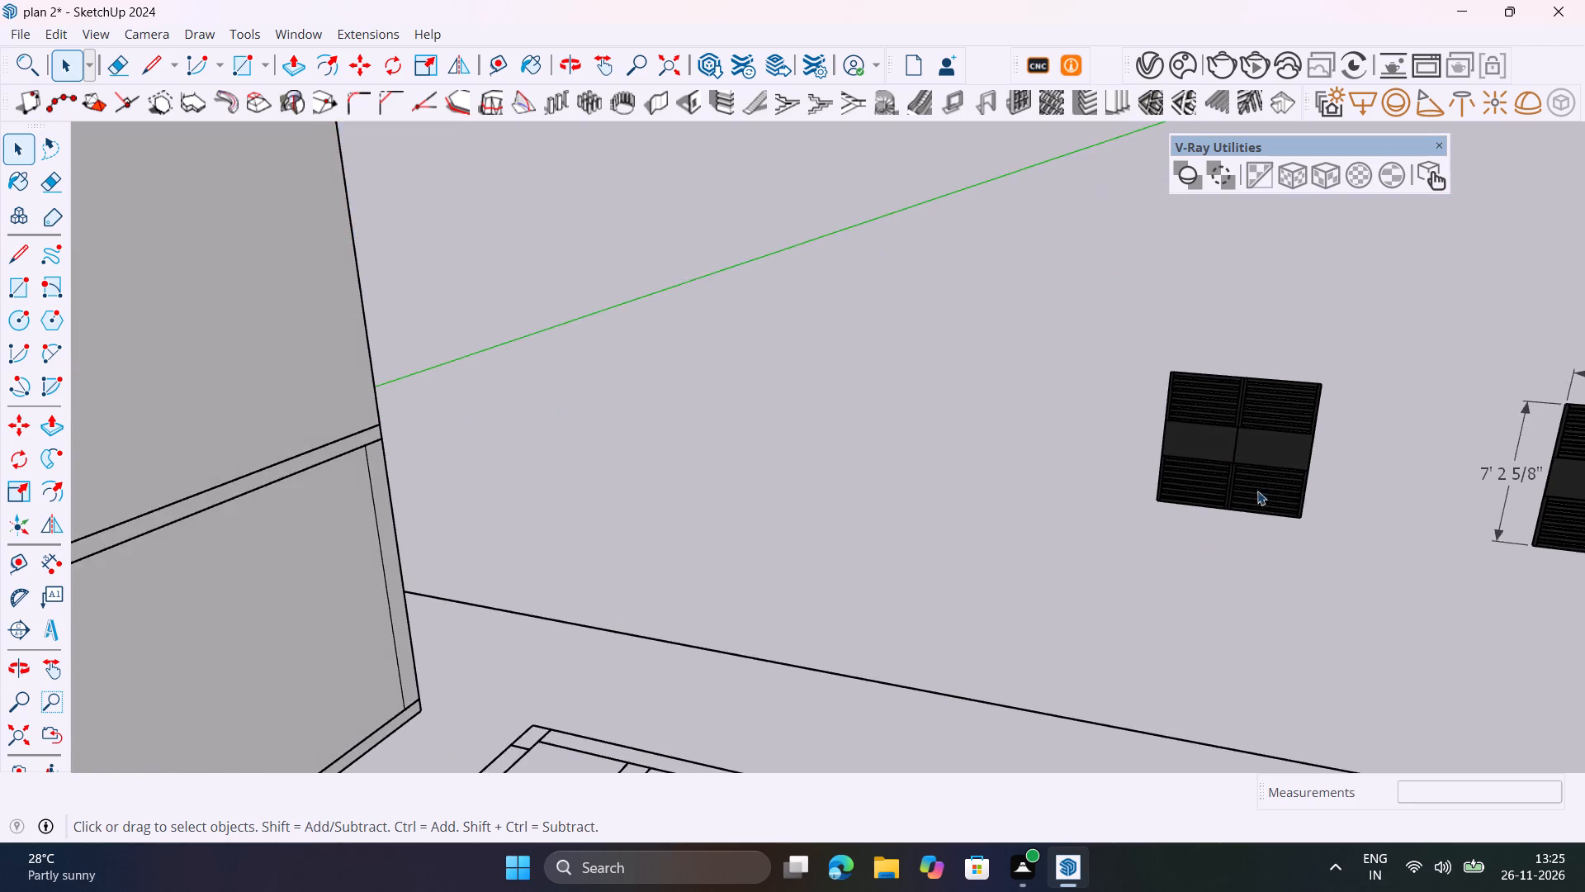
scroll(1299, 418, down, 7)
drag(1566, 539, 1566, 544)
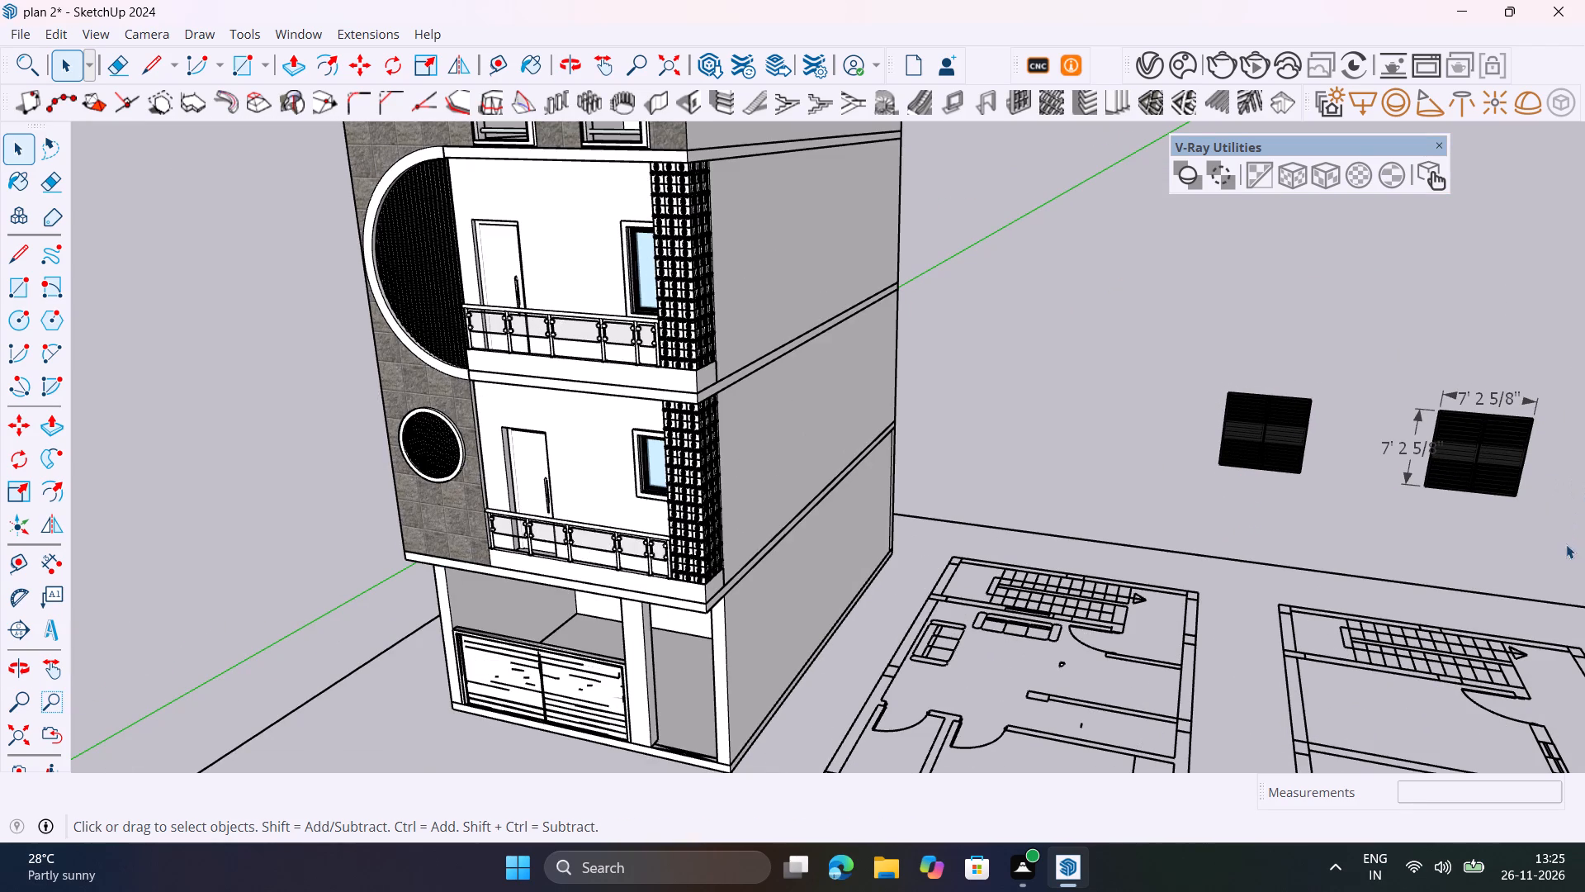
drag(1566, 544, 1384, 335)
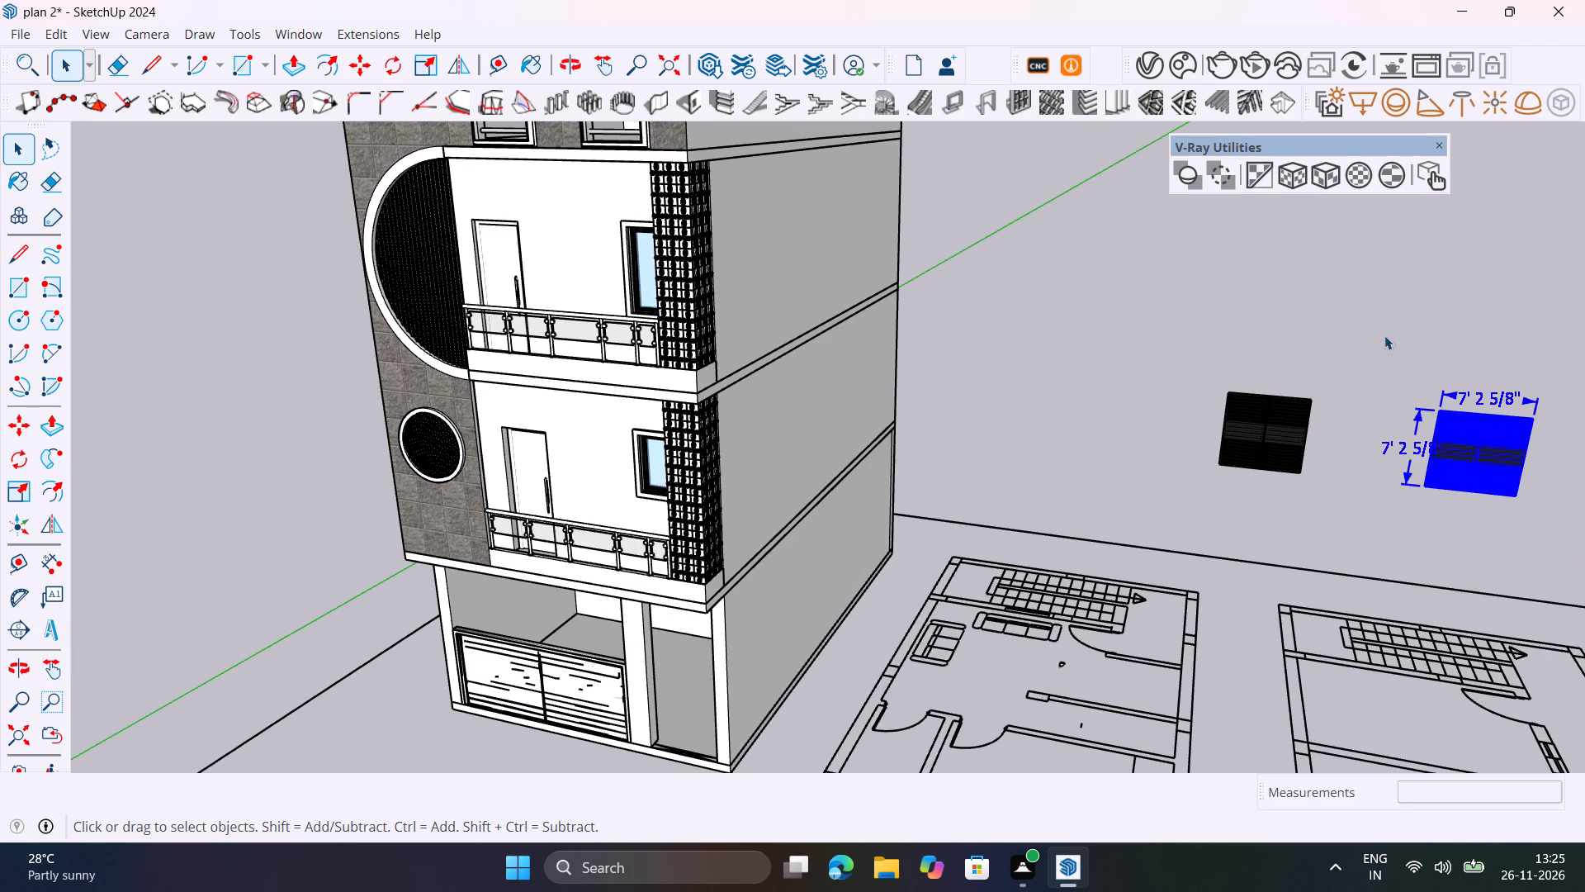
key(Delete)
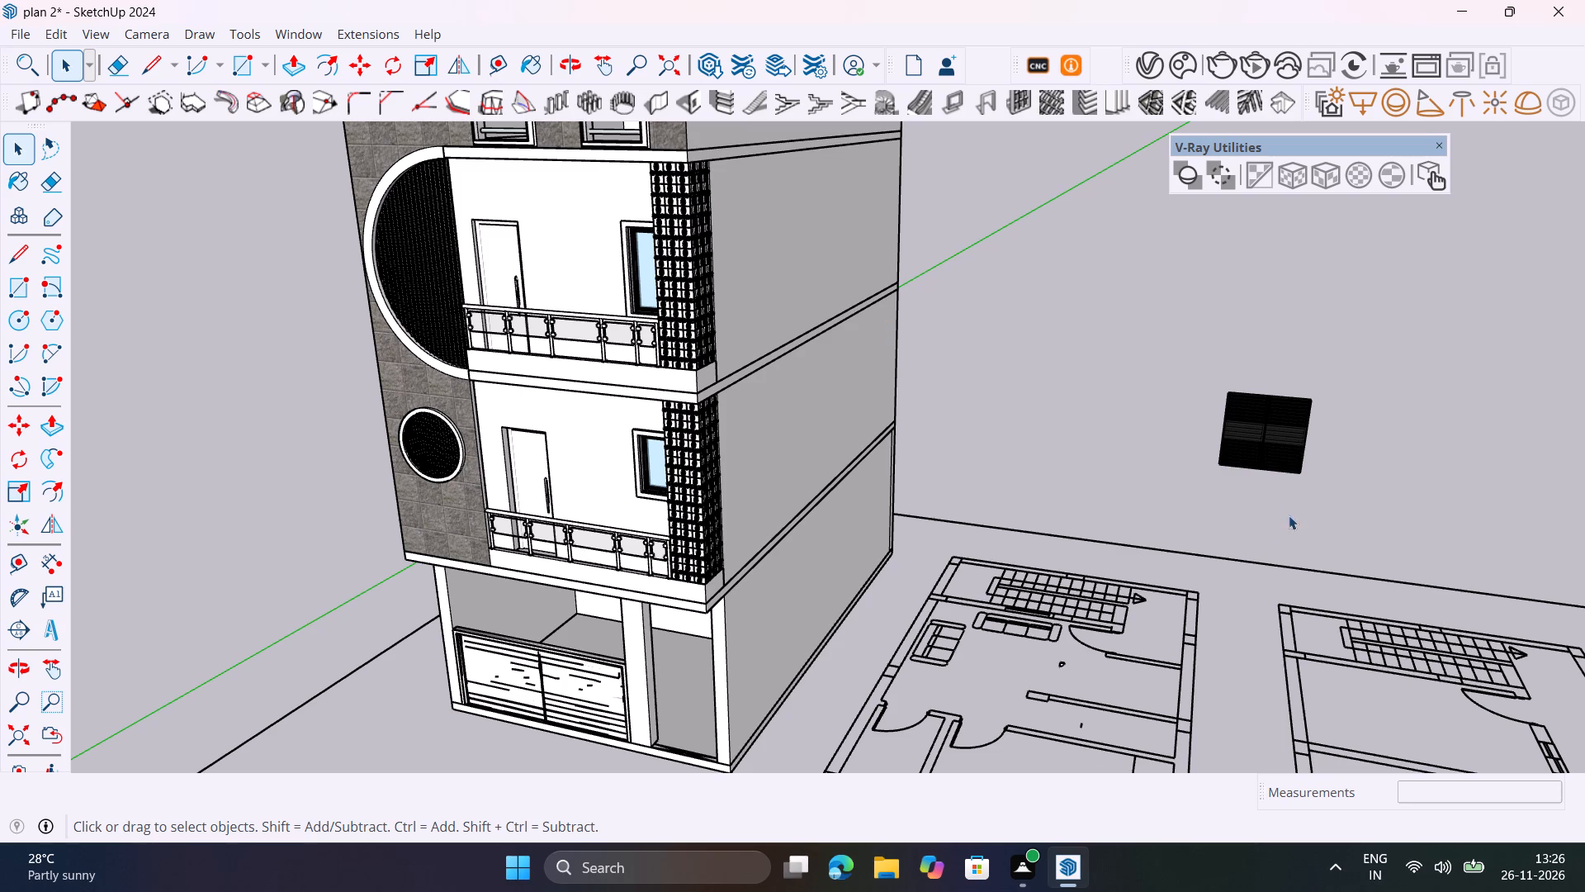
Save the model with the single remaining slatted gate.
scroll(1283, 437, up, 8)
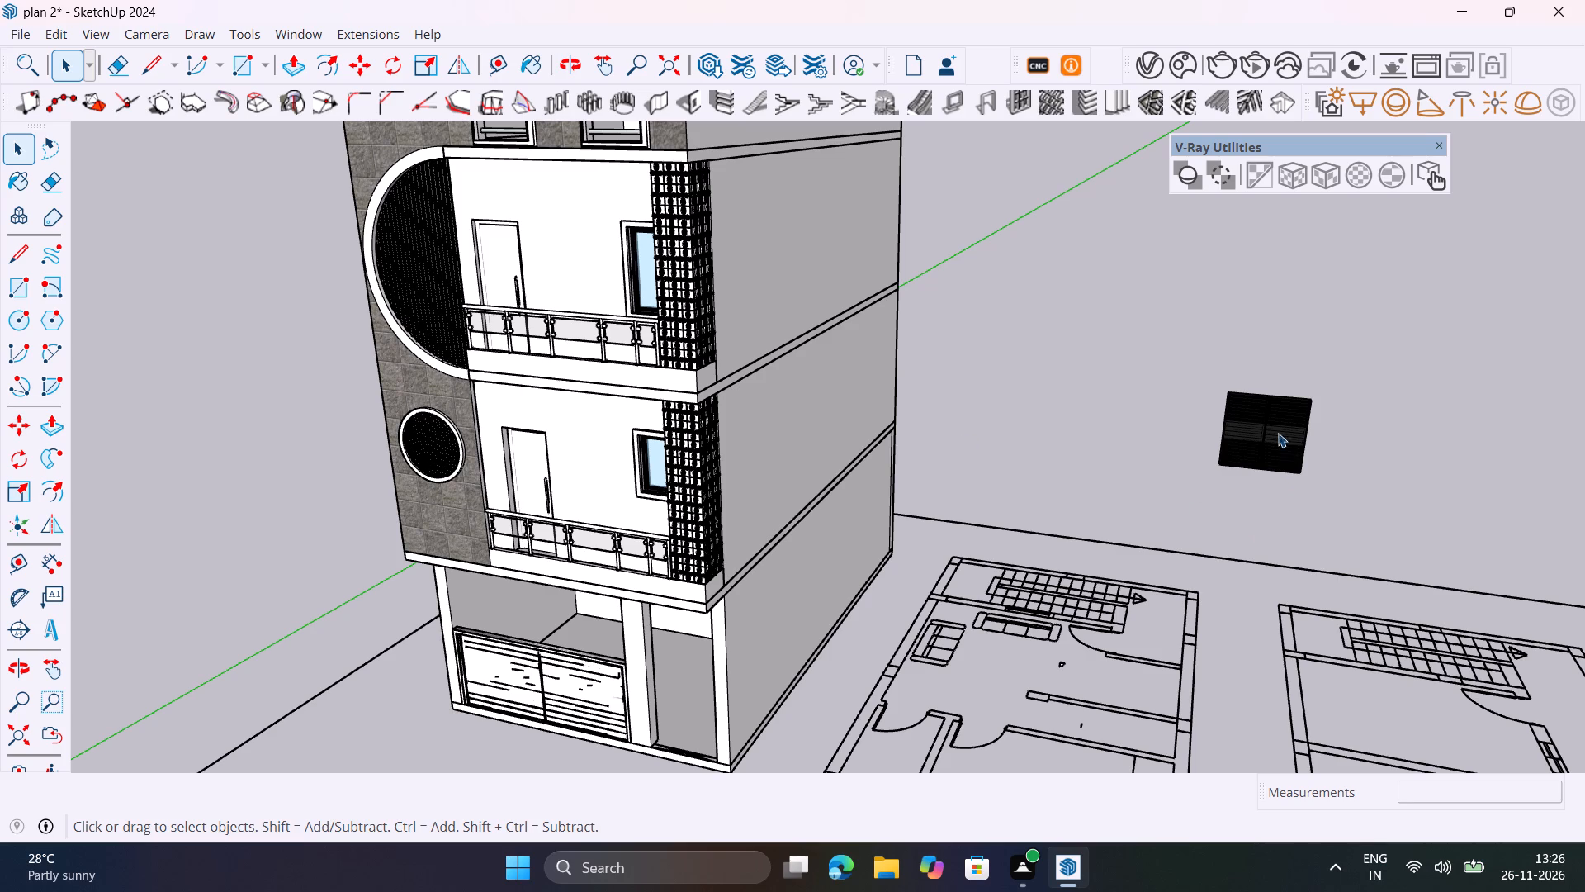
scroll(1300, 435, up, 11)
click(1294, 444)
scroll(1308, 429, up, 10)
key(ctrl+s)
Move the slatted gate by its lower corner about 72' 5" to stand just in front of the house's narrow ground-floor opening.
scroll(1246, 415, down, 5)
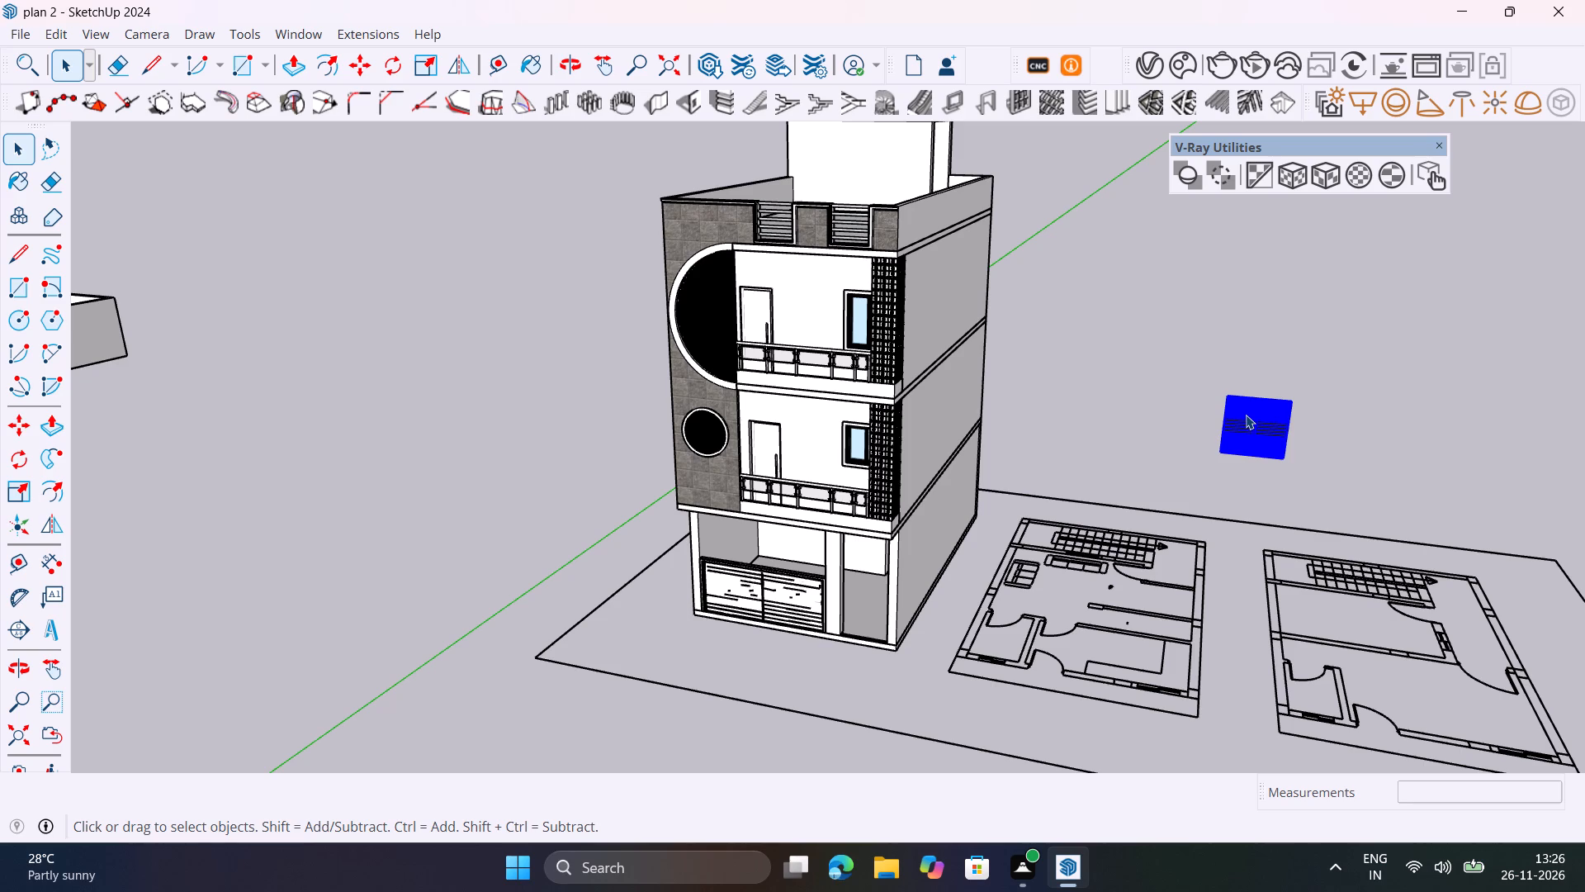
scroll(1265, 441, up, 7)
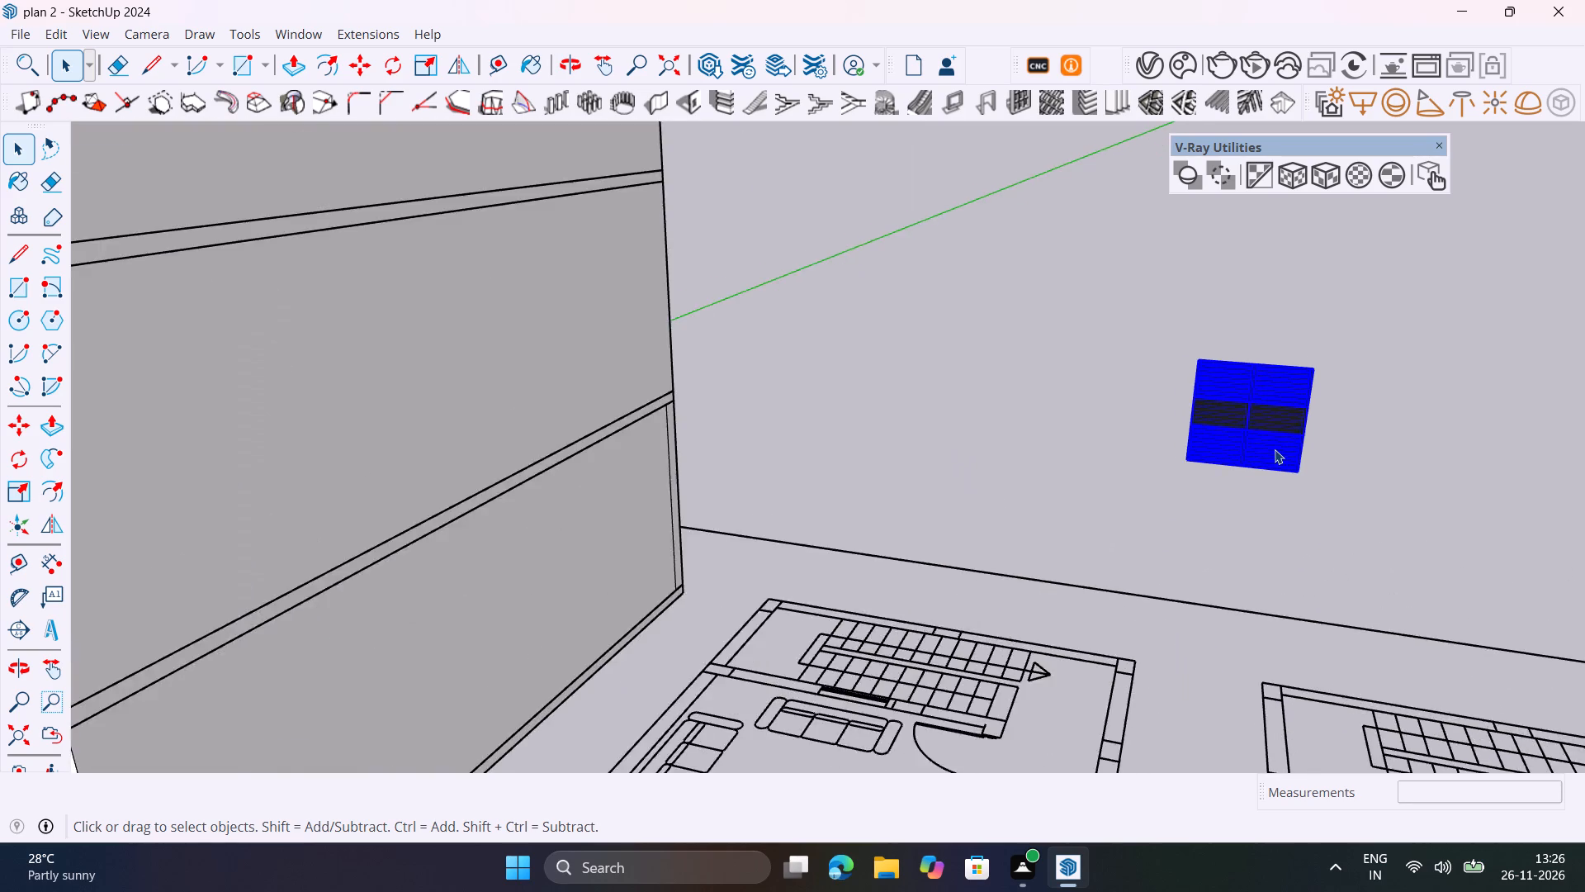
scroll(1275, 449, up, 4)
click(1401, 529)
drag(1379, 558, 1076, 296)
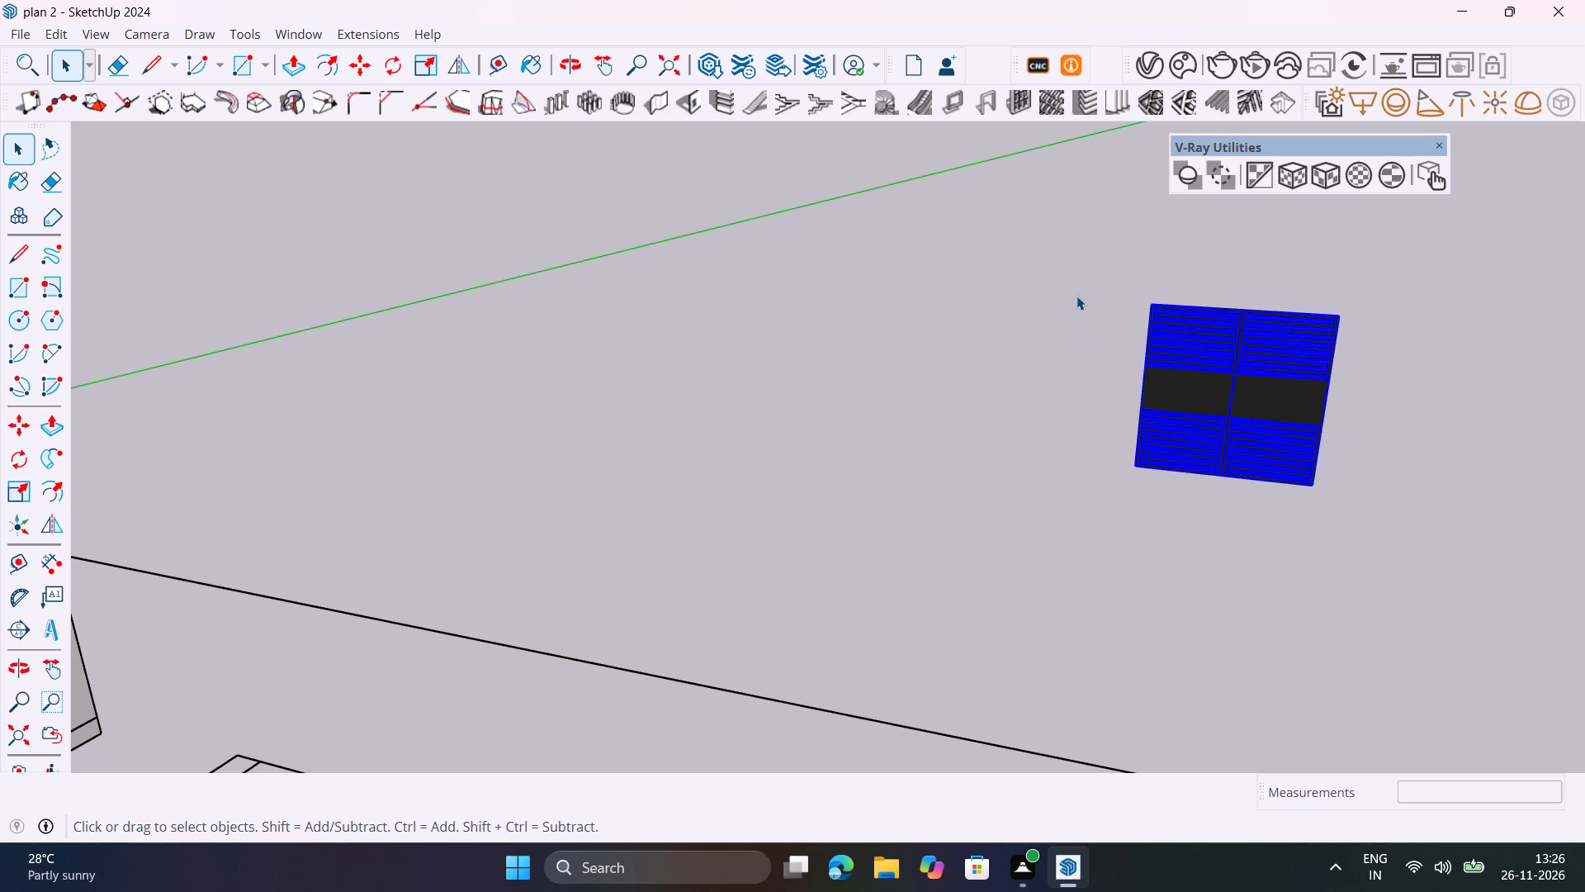
key(m)
click(1307, 481)
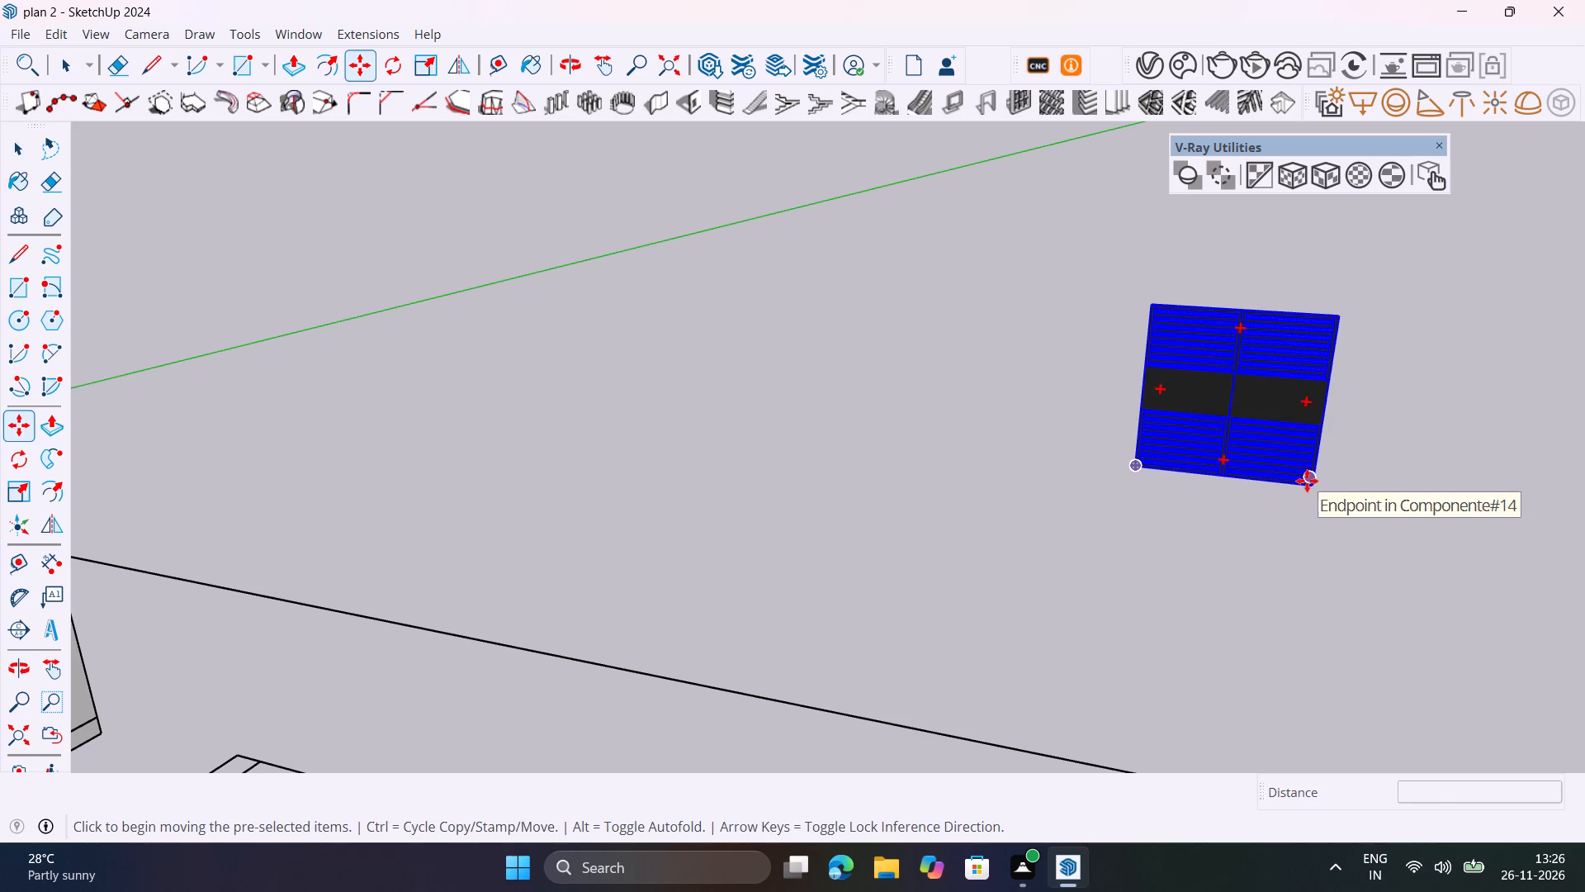
scroll(1259, 451, down, 14)
scroll(988, 591, up, 4)
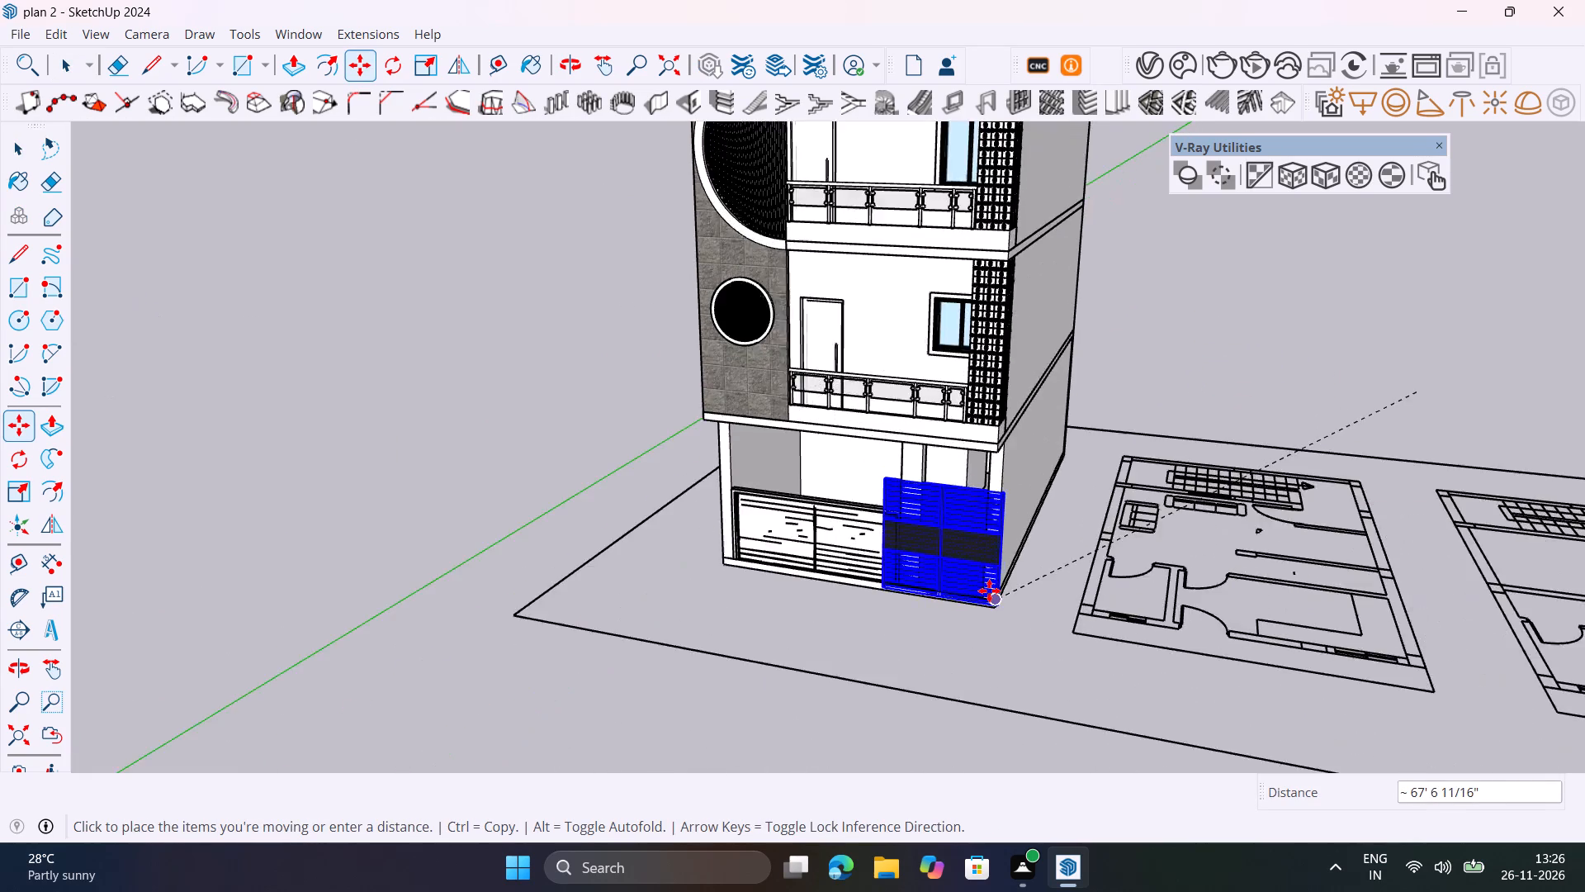
scroll(989, 591, up, 14)
scroll(985, 590, up, 7)
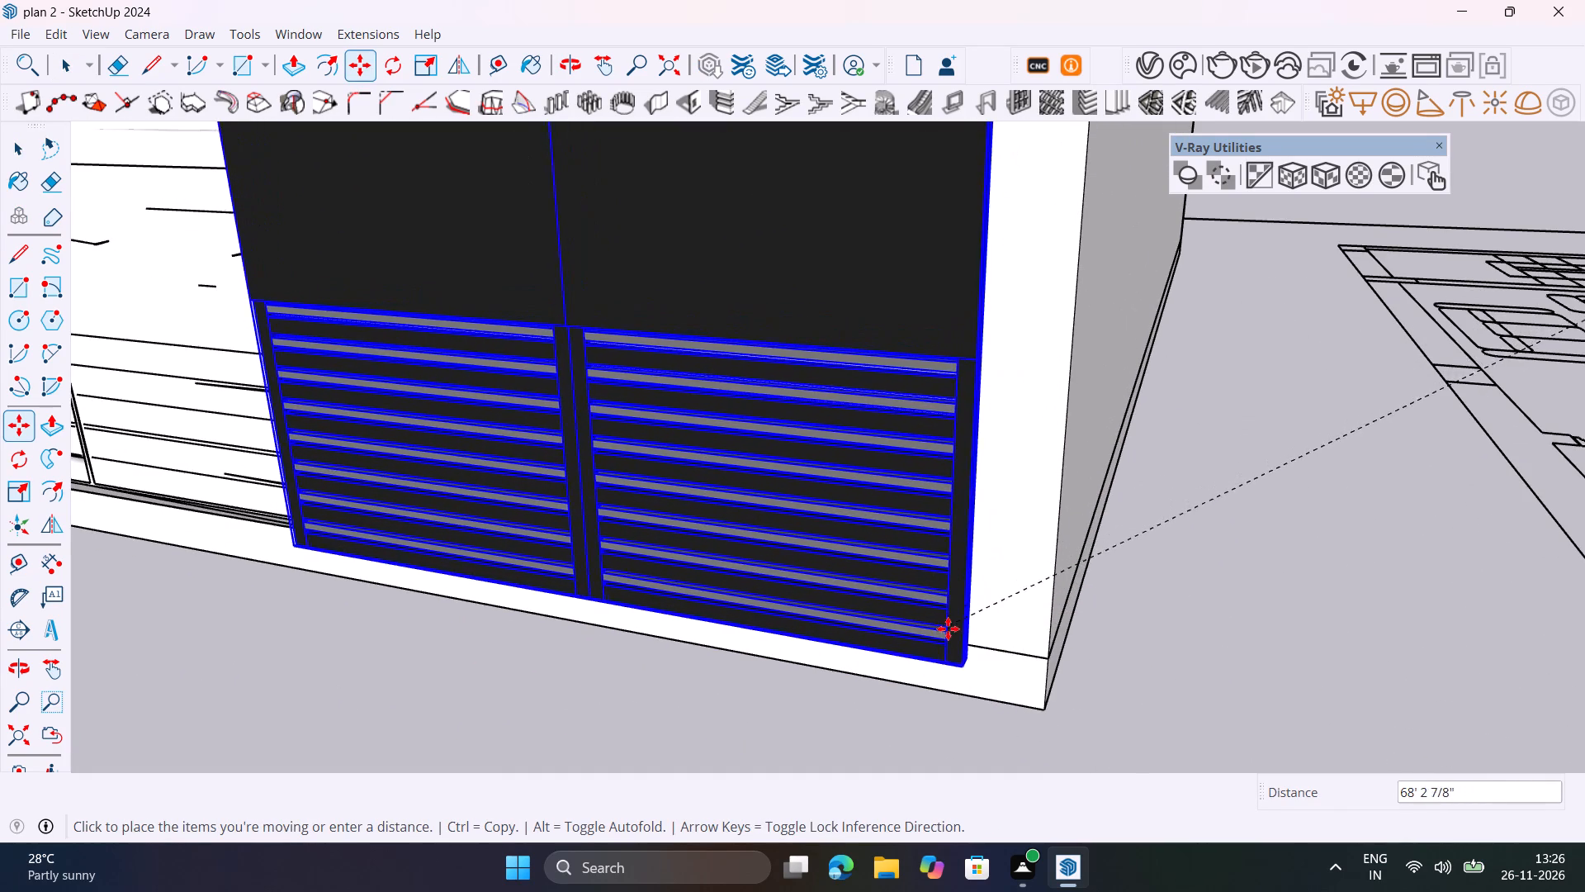
scroll(939, 624, down, 13)
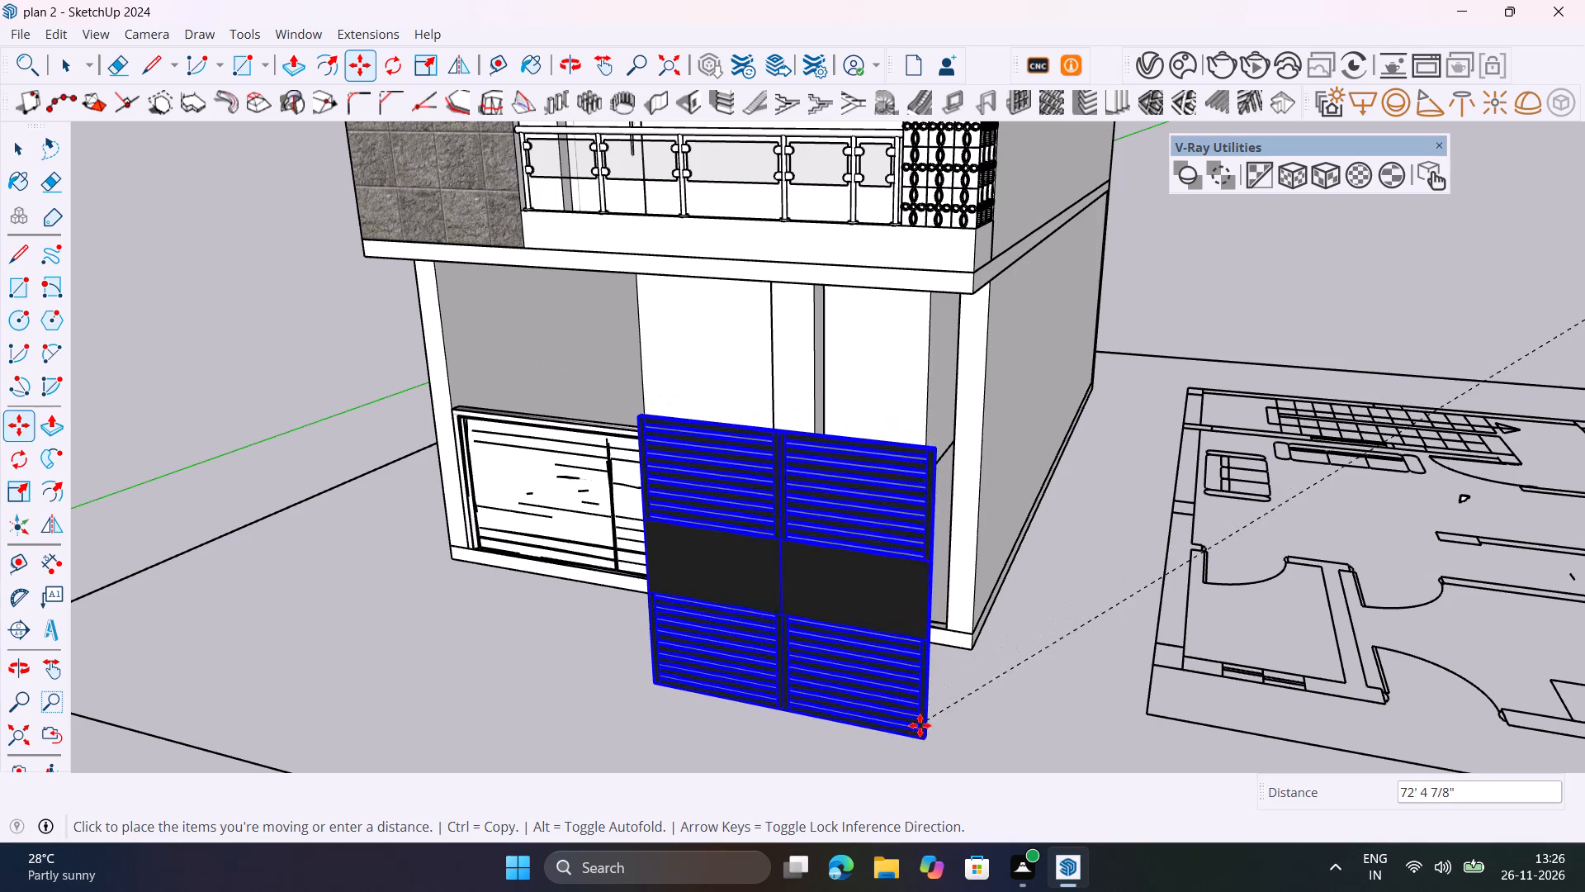
click(920, 725)
Scale the slatted gate down uniformly from its upper corner, closer to the size of the narrow ground-floor opening.
scroll(1012, 696, down, 4)
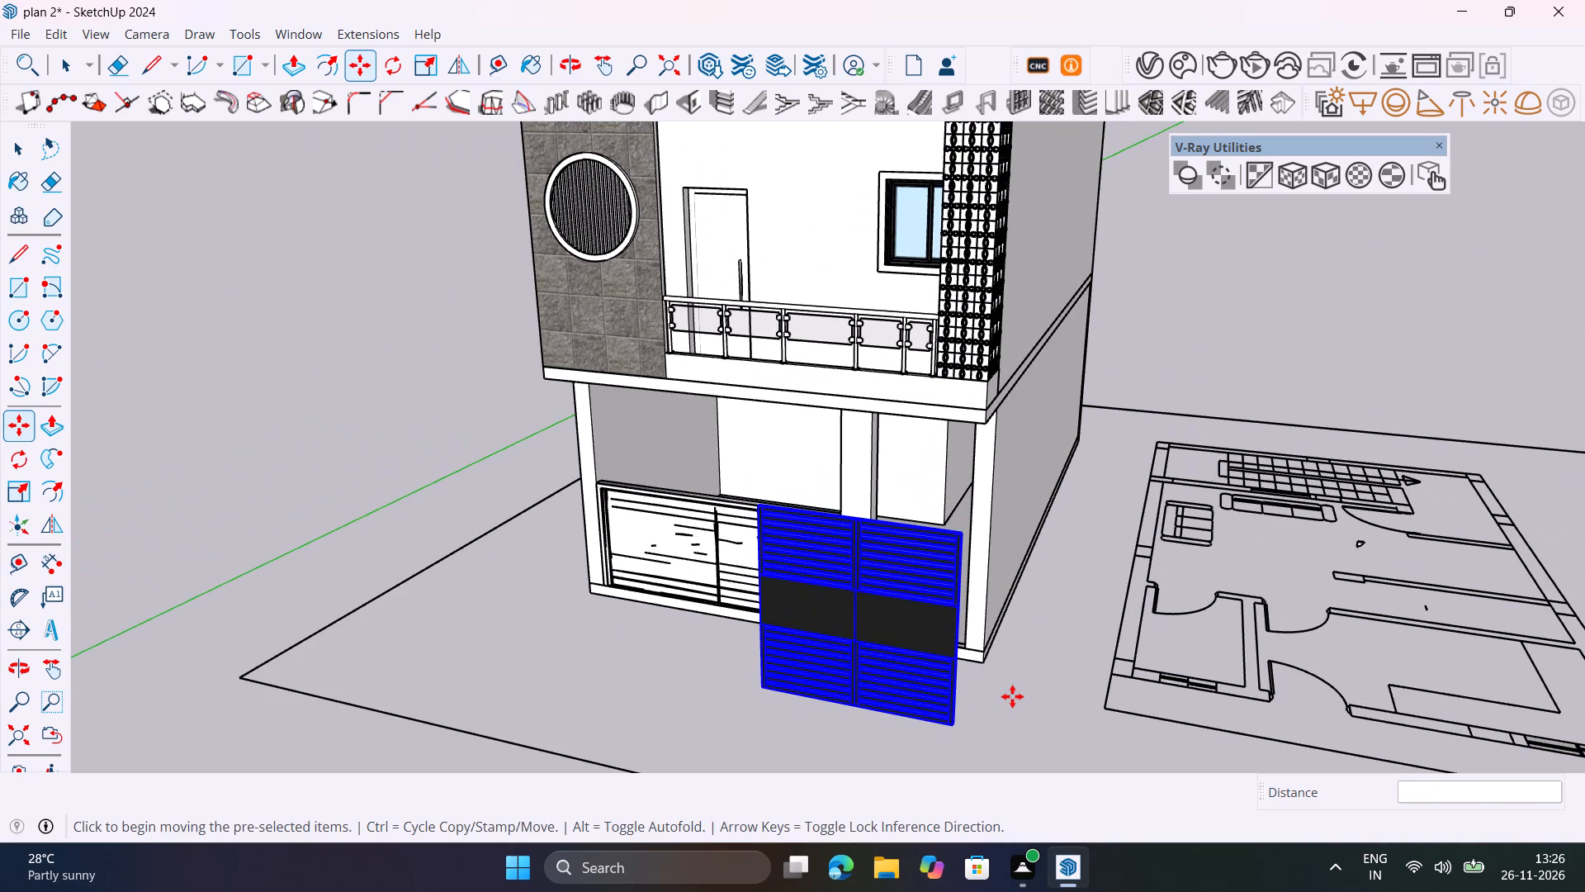
key(s)
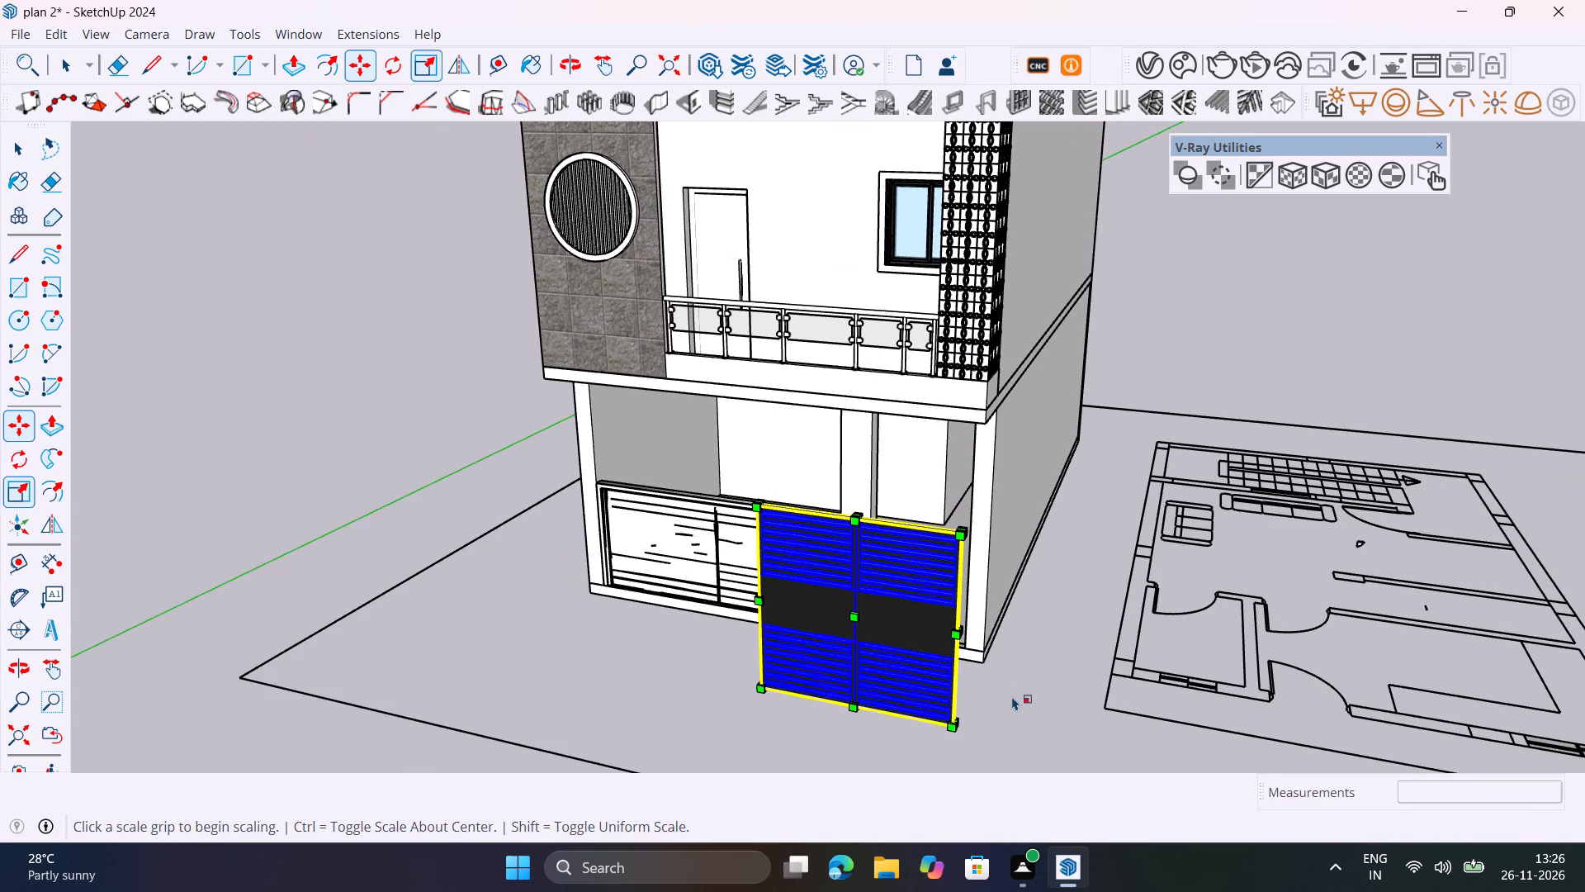
click(757, 509)
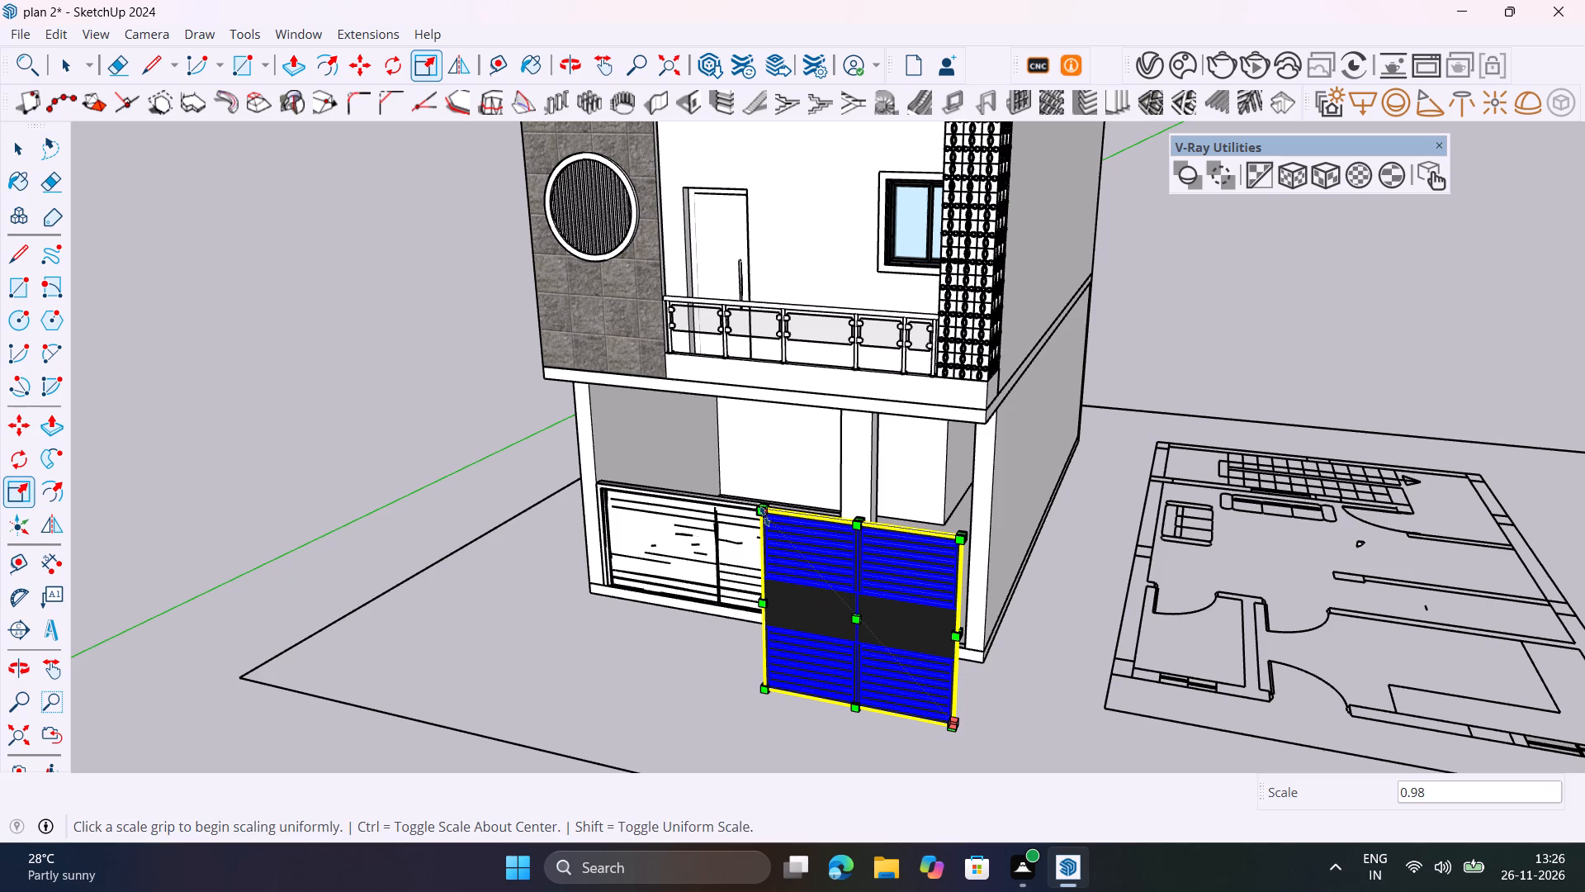
drag(763, 515, 826, 575)
key(Escape)
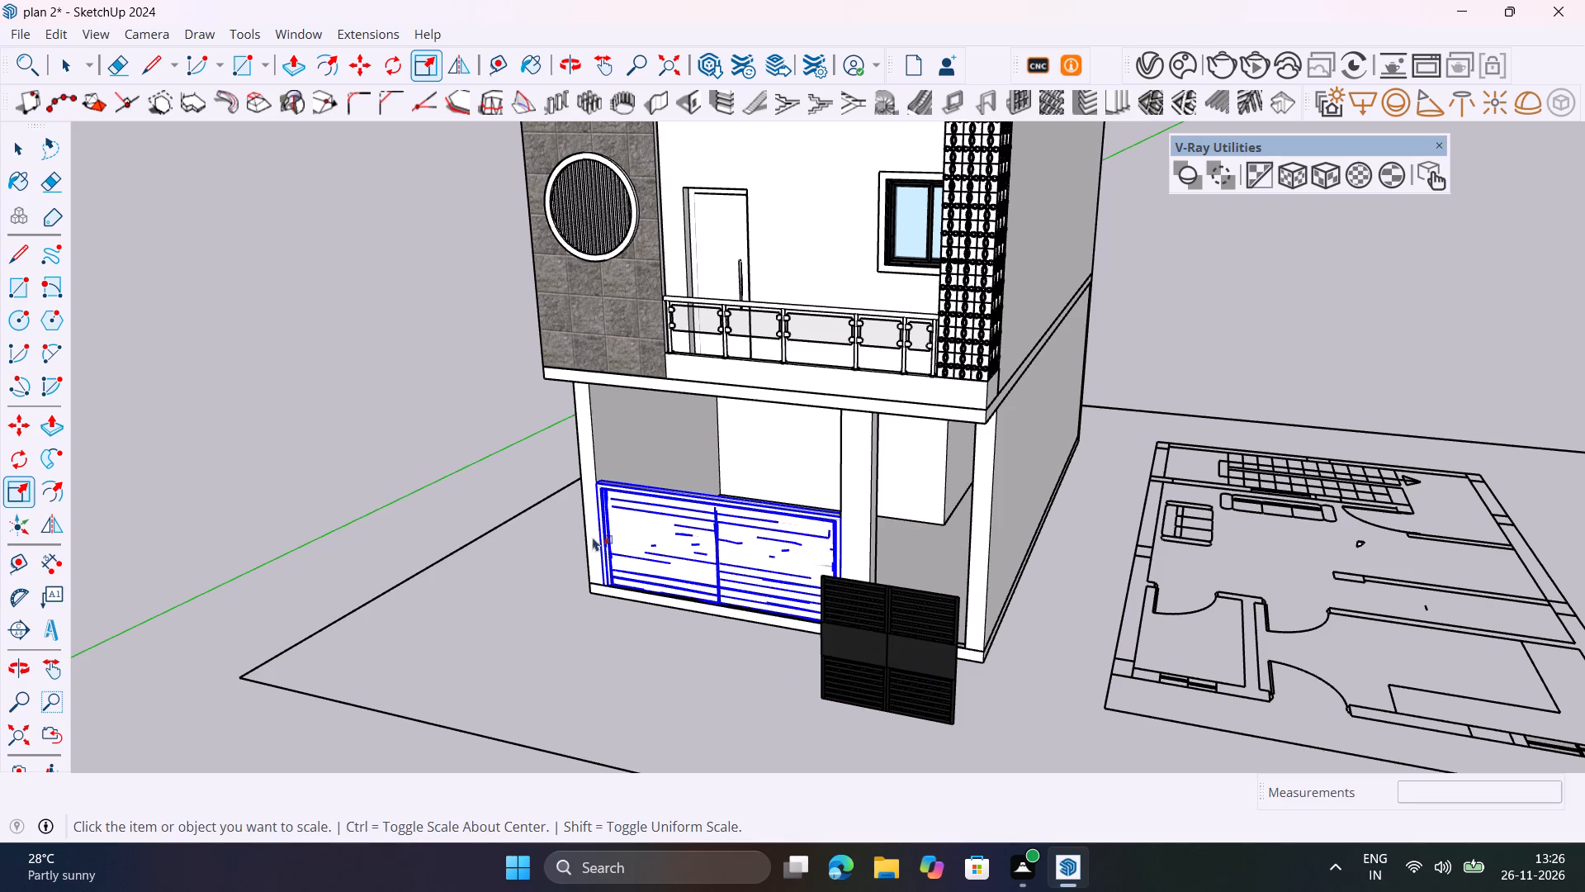
key(space)
click(380, 554)
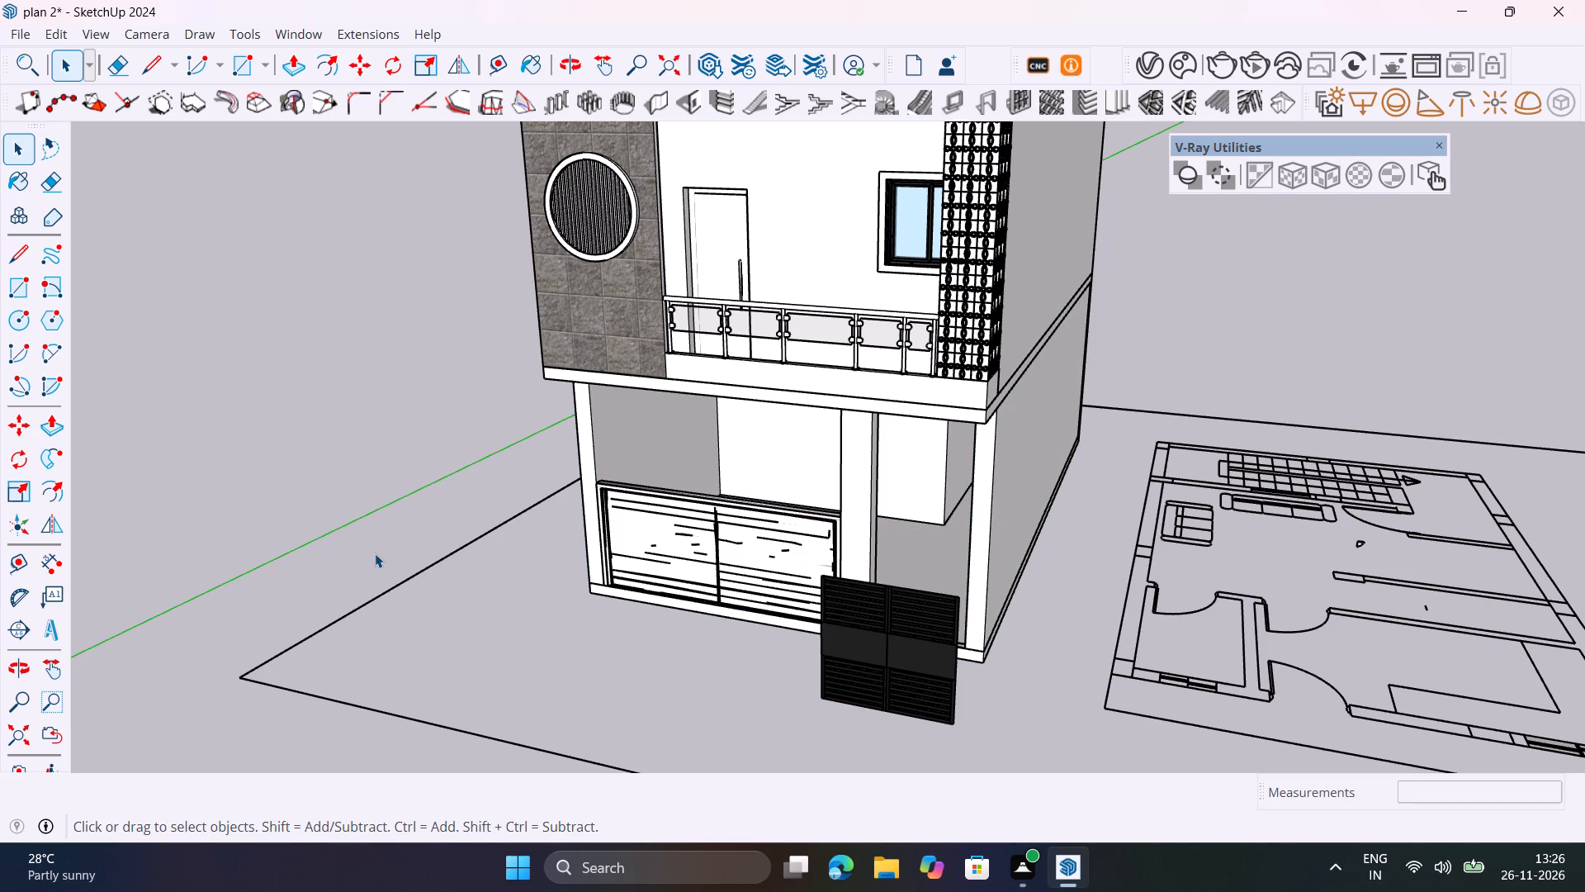
Move the gate by its bottom corner about 5' 4" onto the bottom corner of the narrow opening, beside the pillar next to the wide gate.
middle_drag(836, 690, 840, 690)
middle_drag(840, 690, 1115, 712)
scroll(972, 648, up, 10)
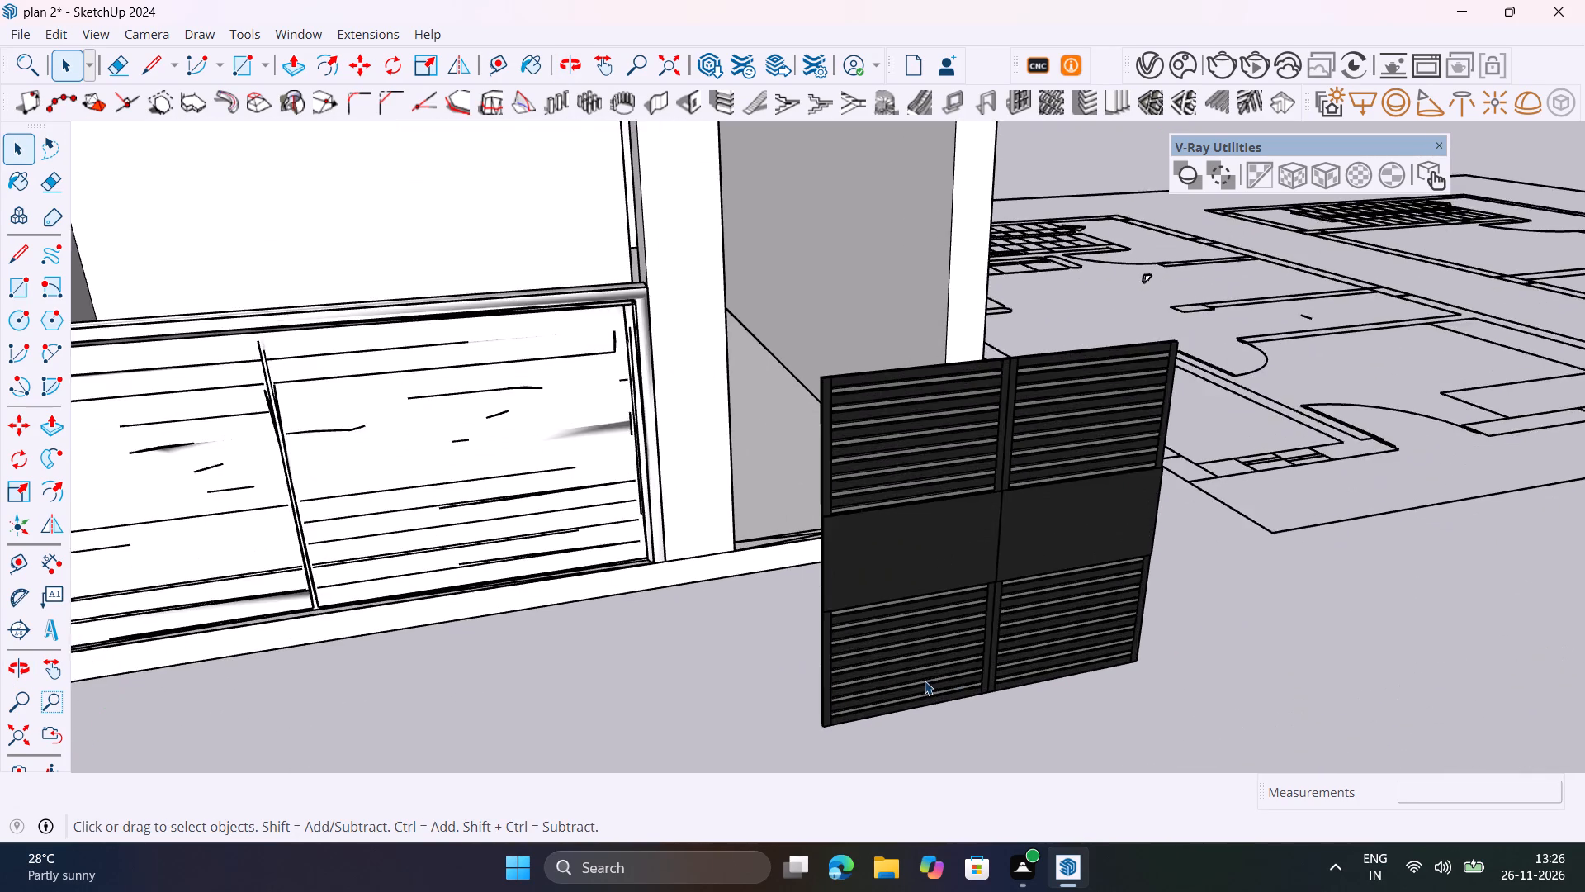
scroll(925, 681, up, 5)
click(924, 681)
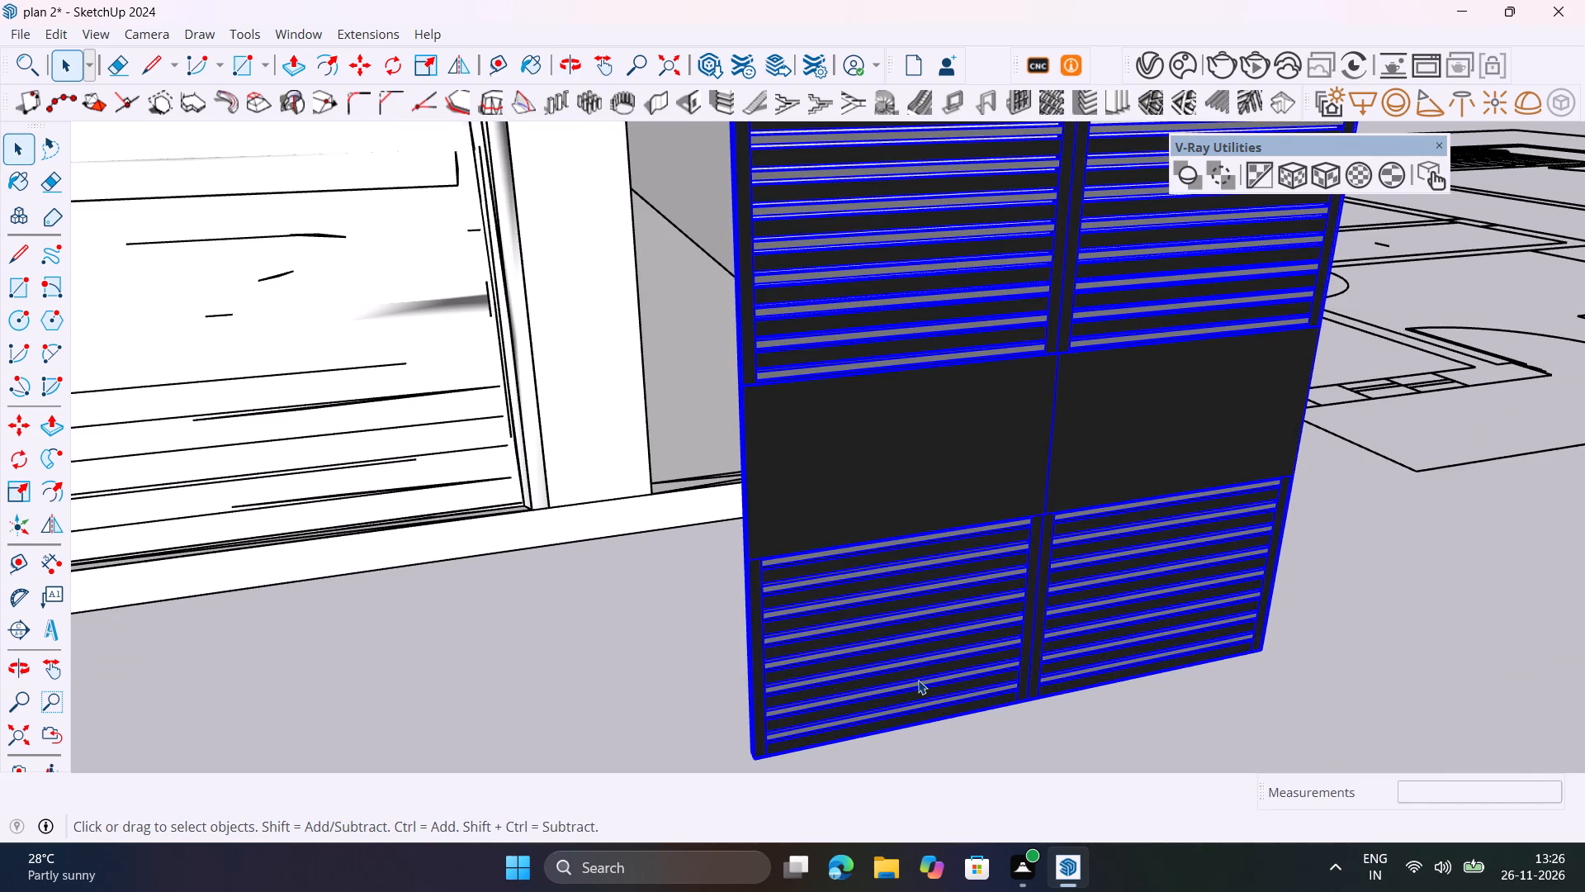
key(m)
click(753, 757)
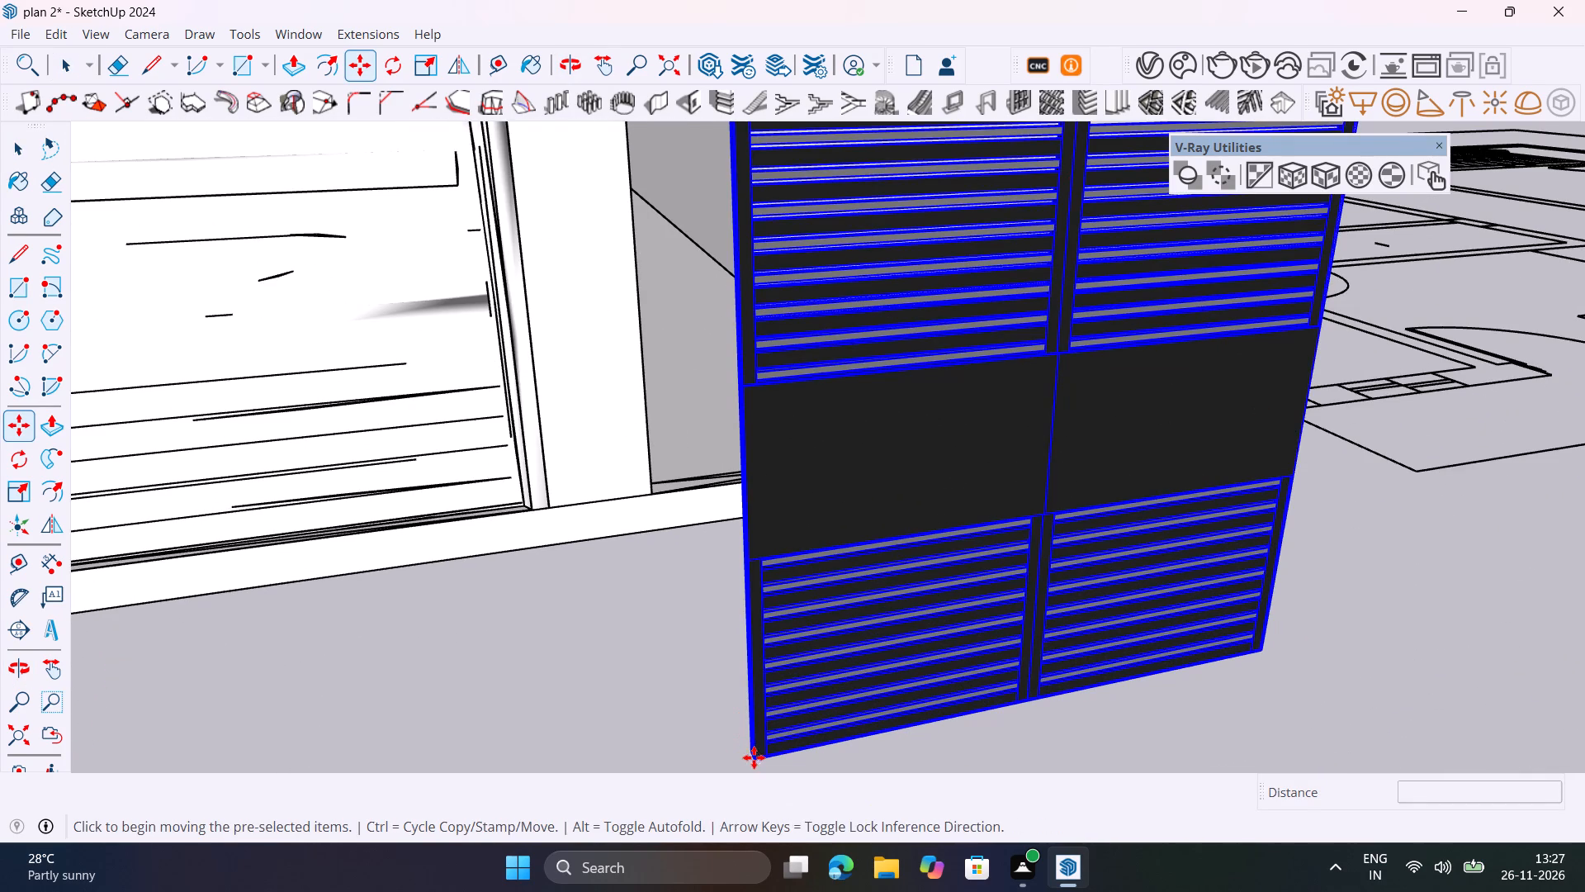
middle_drag(811, 556, 701, 577)
scroll(742, 447, up, 7)
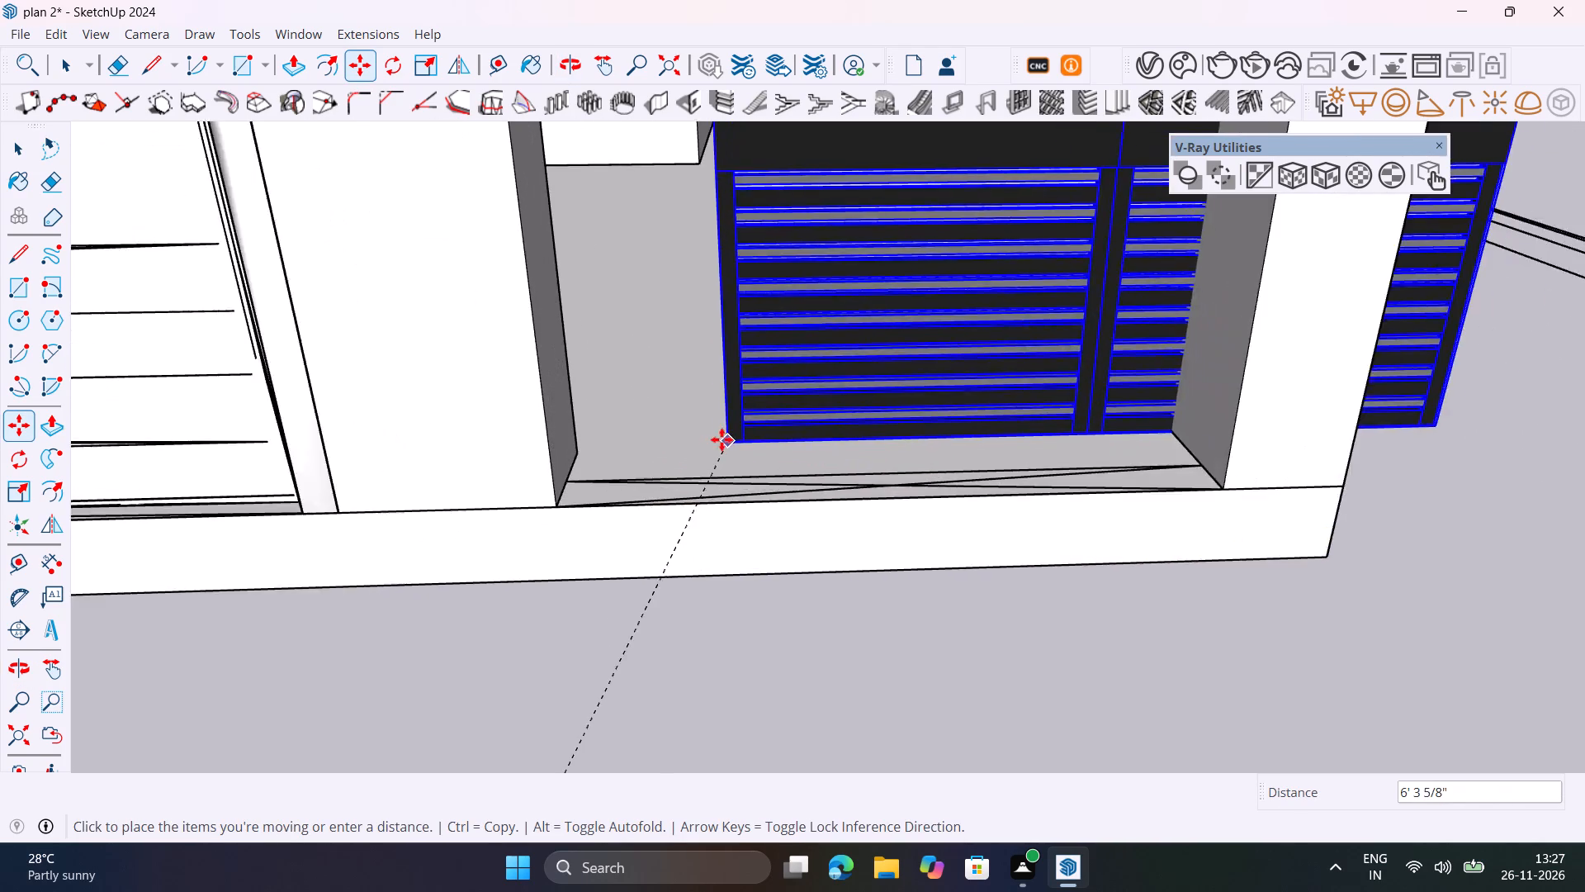
scroll(722, 439, up, 6)
click(375, 580)
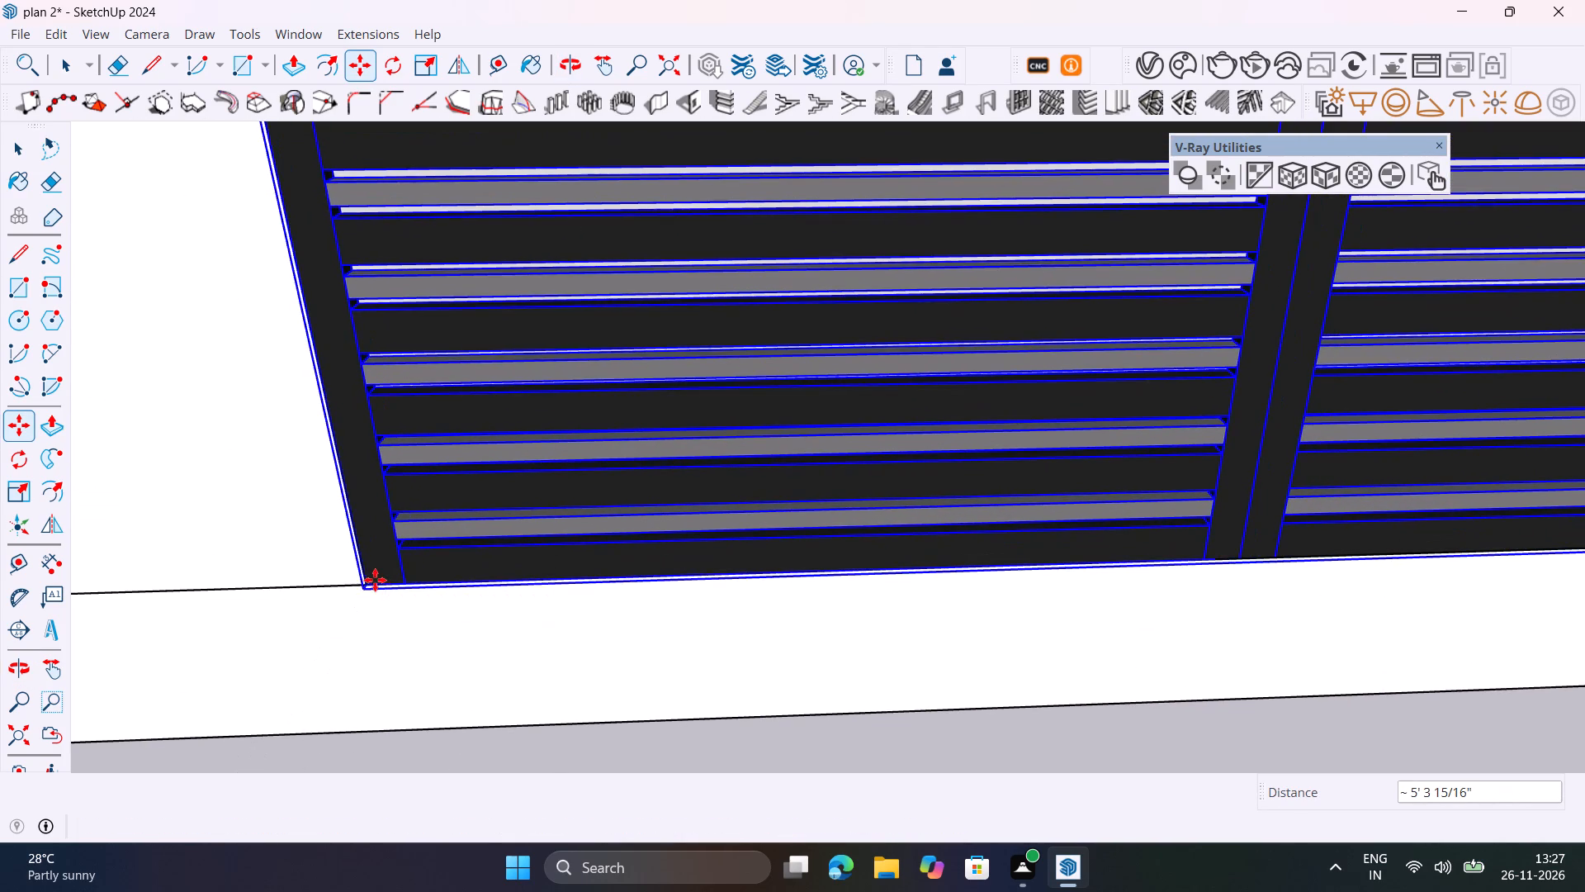
Scale the slatted gate's width along the red axis to about 0.81 so it fits between the pillars of the narrow opening.
scroll(561, 551, down, 15)
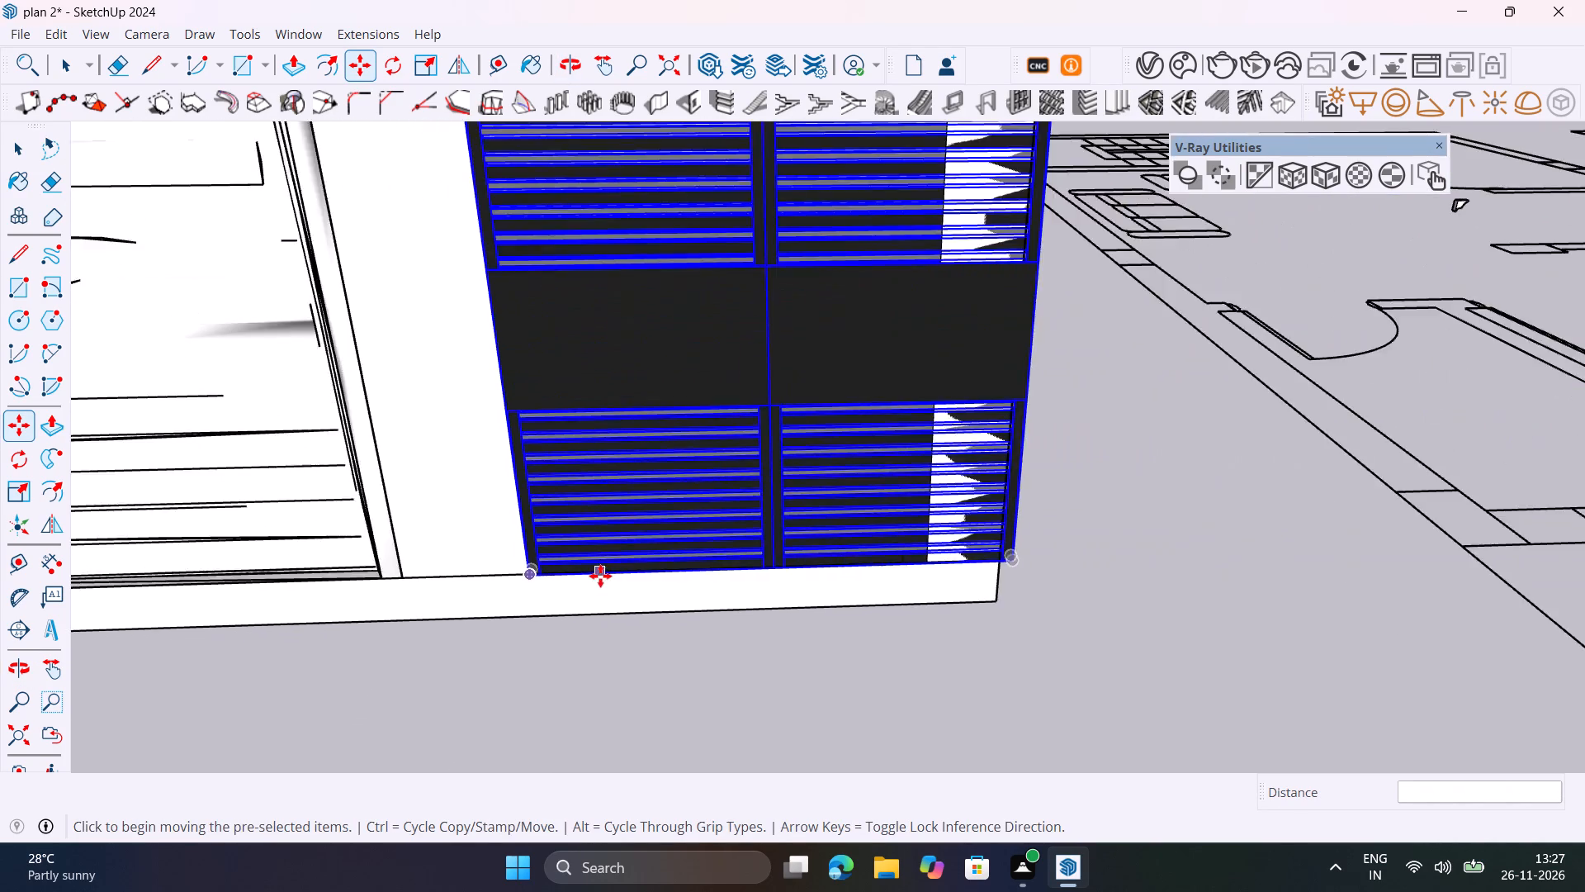
scroll(600, 576, down, 3)
middle_drag(635, 592, 584, 559)
key(space)
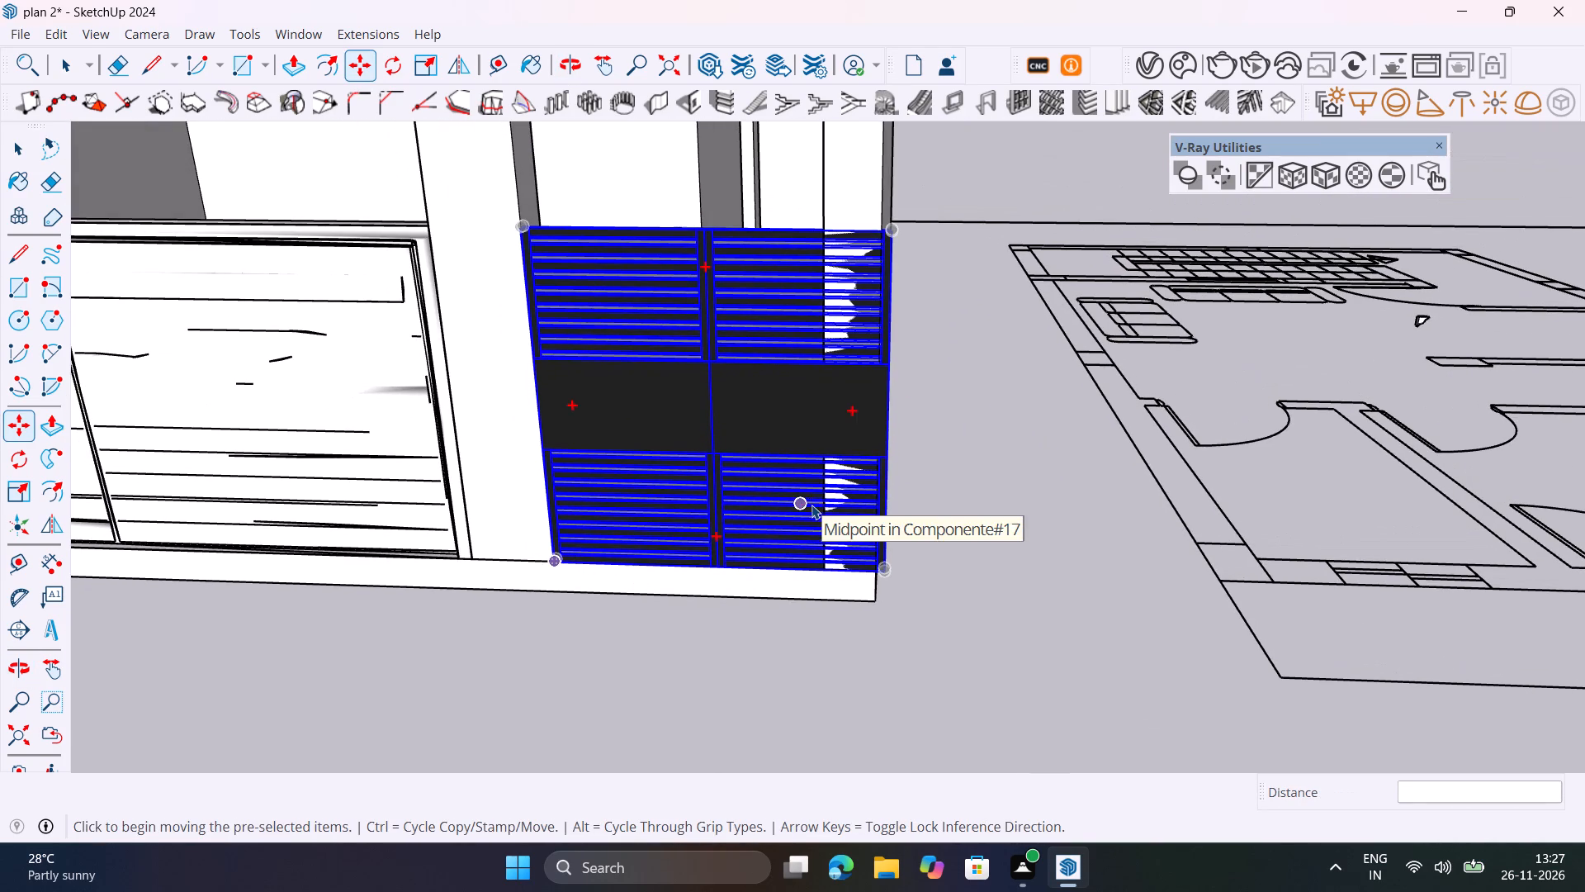
text(S)
scroll(897, 404, up, 6)
middle_drag(892, 479, 756, 505)
scroll(869, 407, up, 10)
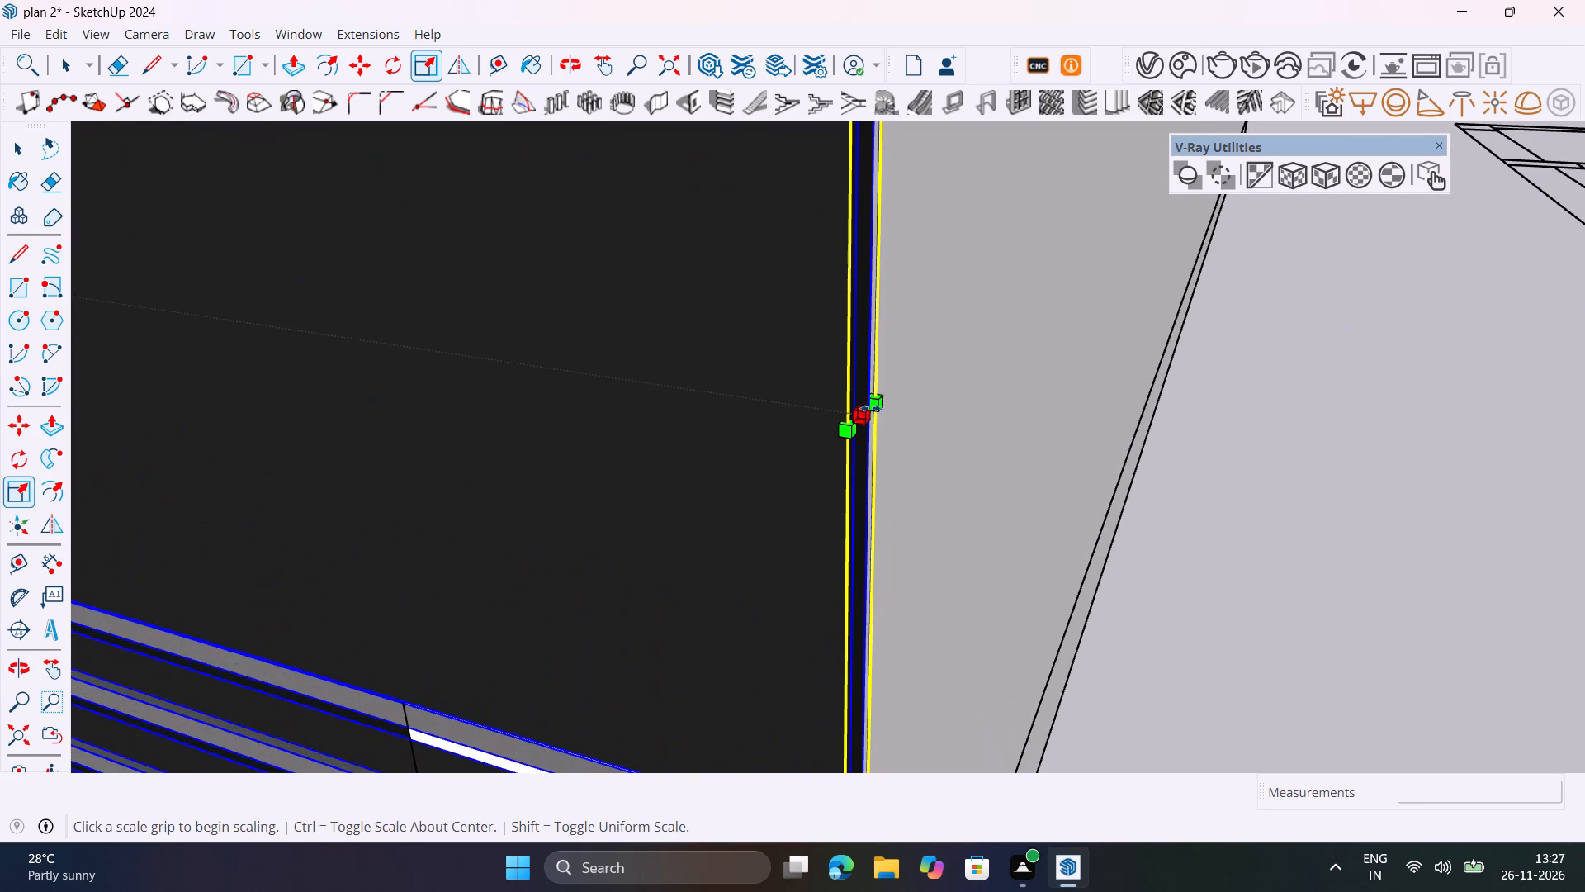
click(868, 412)
scroll(634, 305, down, 10)
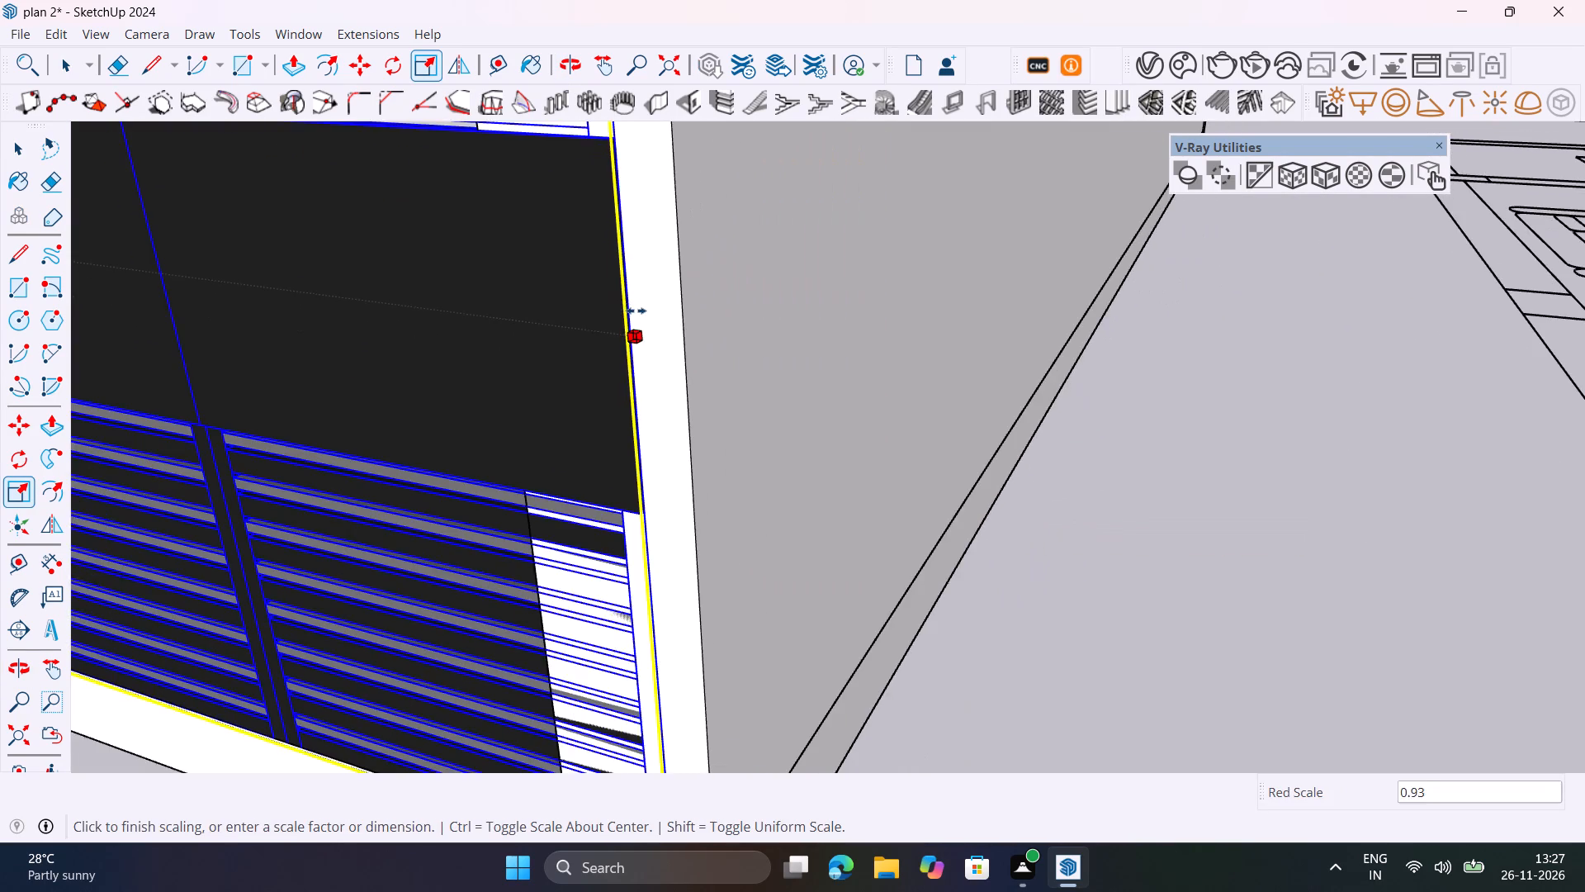
middle_drag(641, 312, 966, 345)
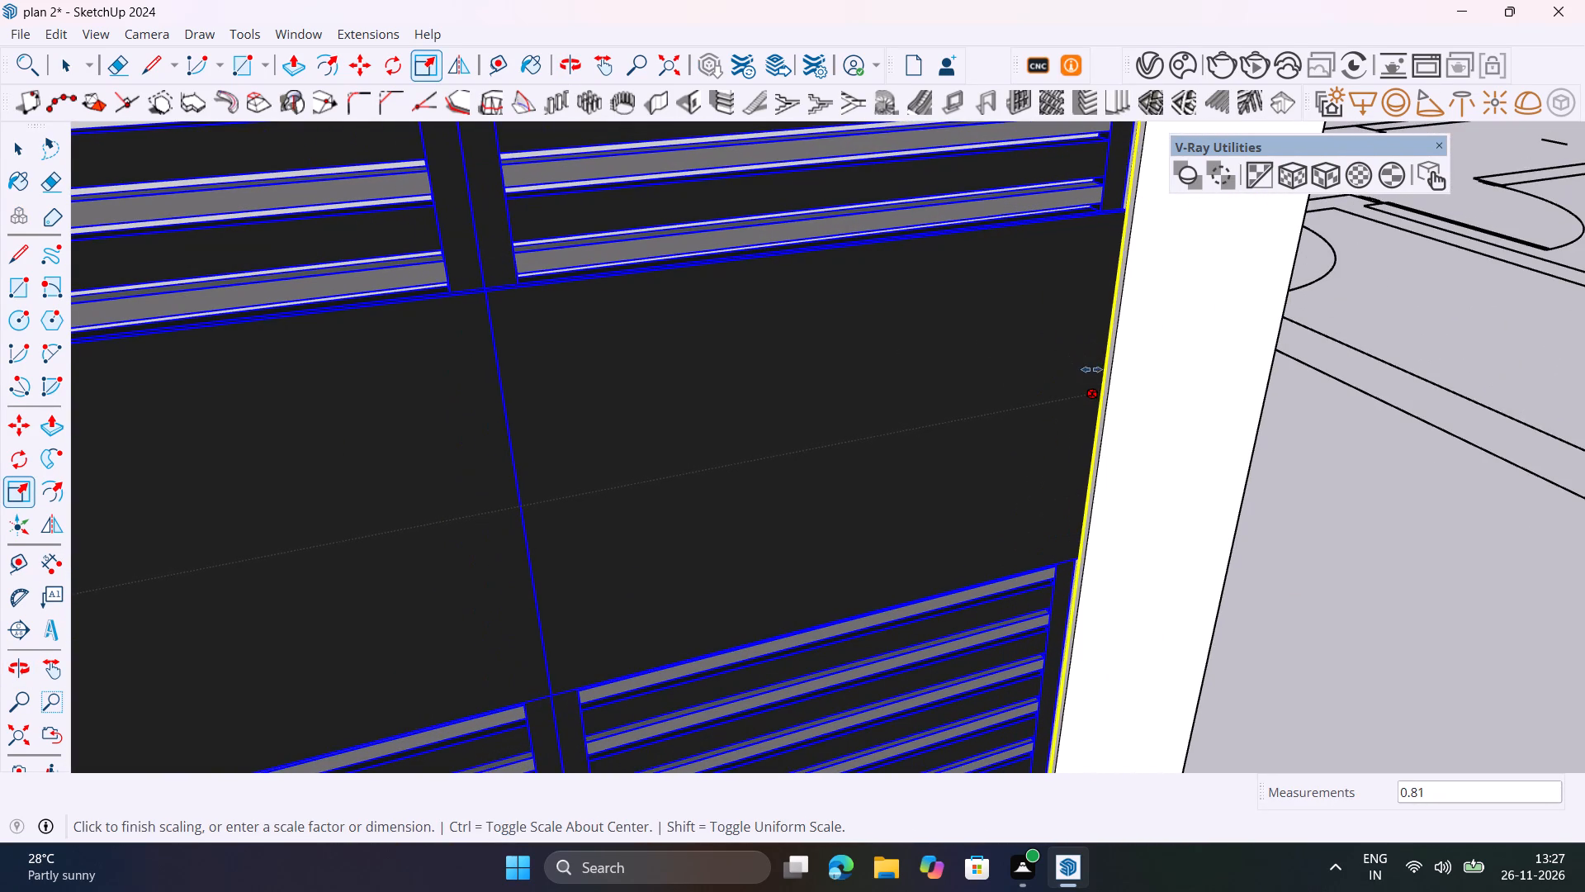
click(1101, 383)
scroll(1074, 376, down, 16)
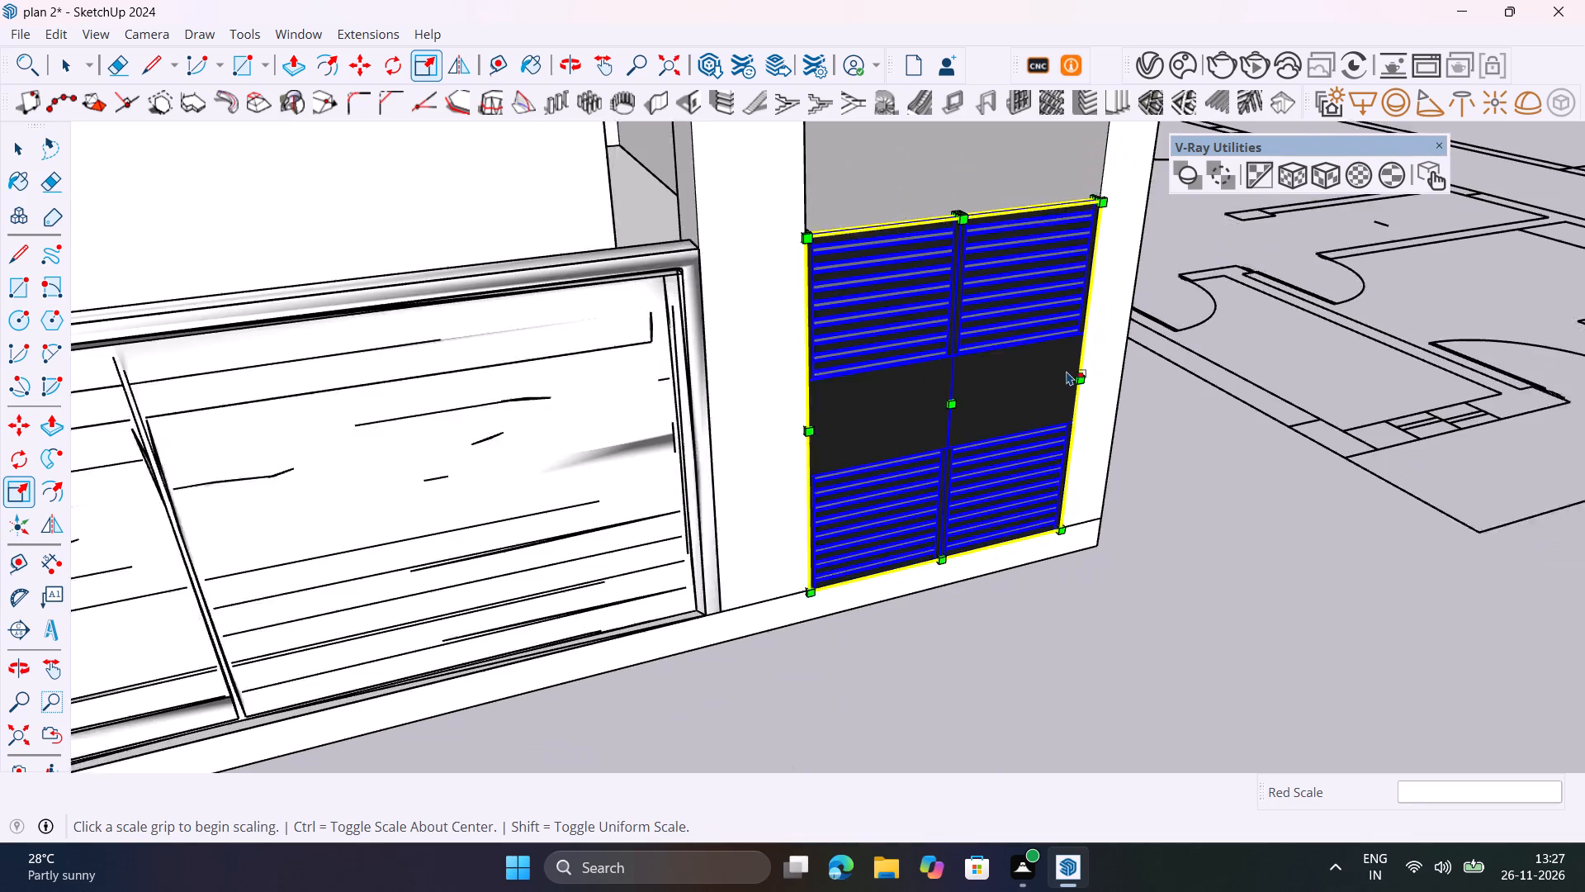
Check the slatted gate's fit between the ground-floor pillars and its look within the whole front elevation.
key(space)
click(1225, 518)
middle_drag(1210, 532, 692, 386)
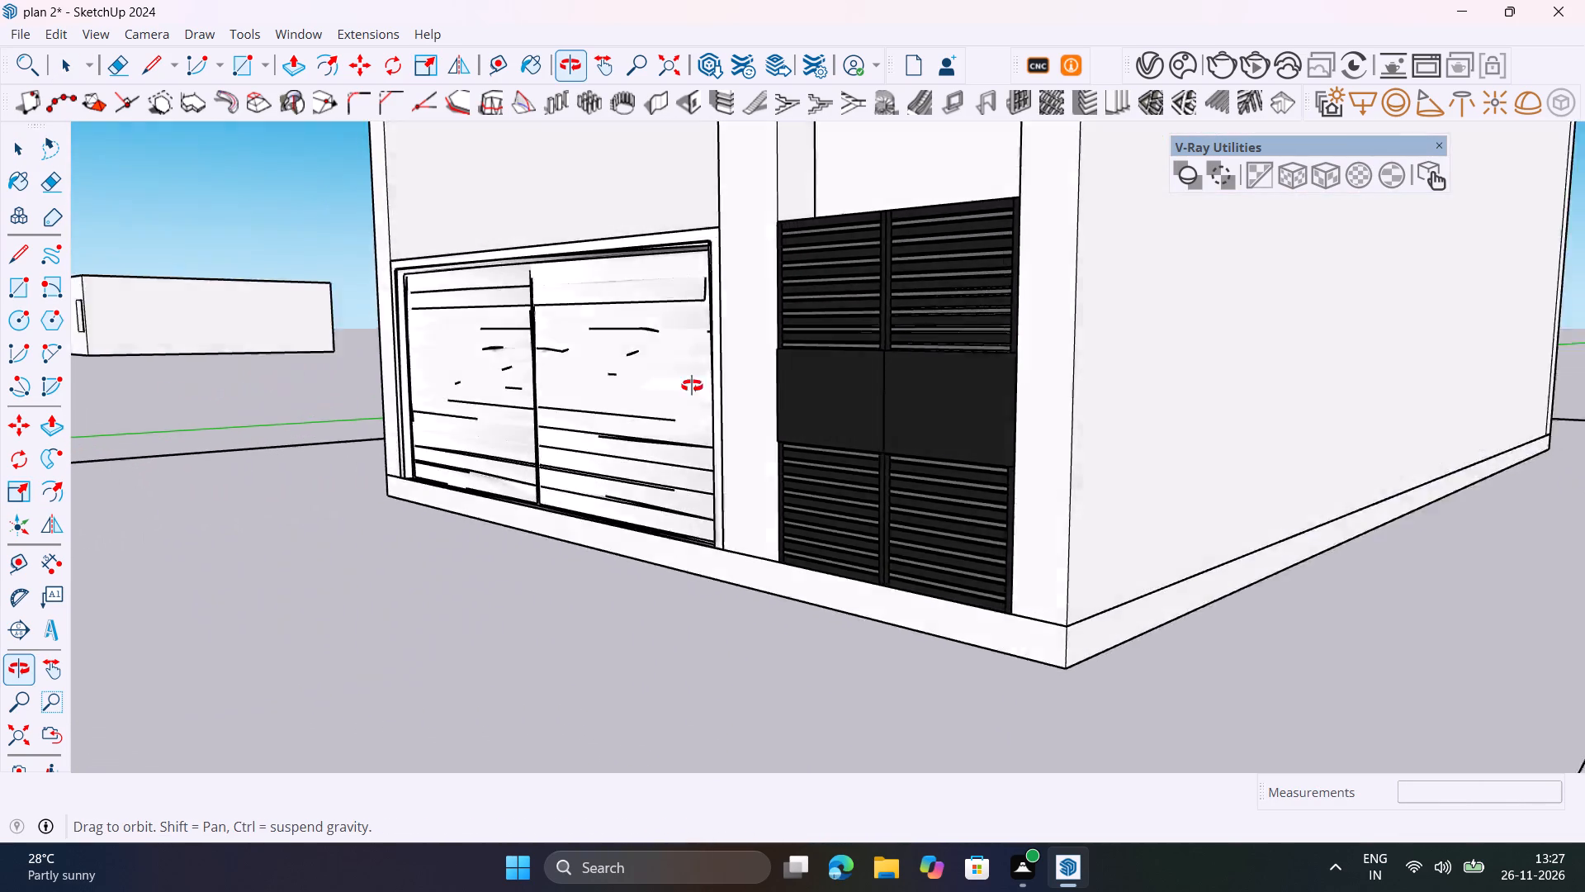
middle_drag(692, 386, 890, 432)
scroll(887, 434, down, 8)
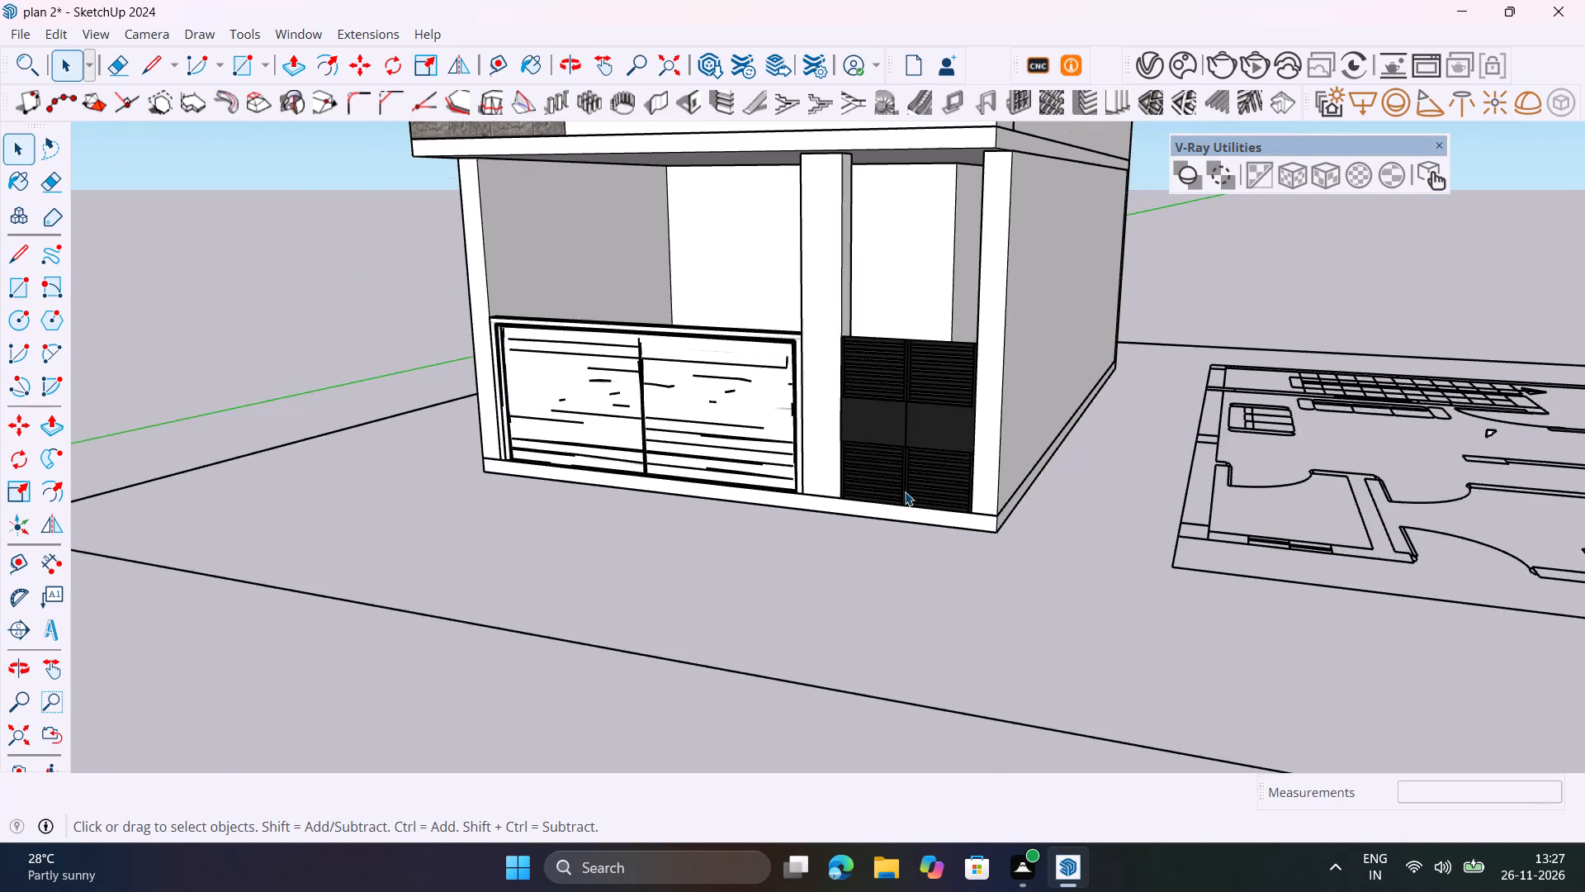
scroll(906, 489, down, 3)
middle_drag(900, 557, 1026, 518)
scroll(1018, 515, down, 10)
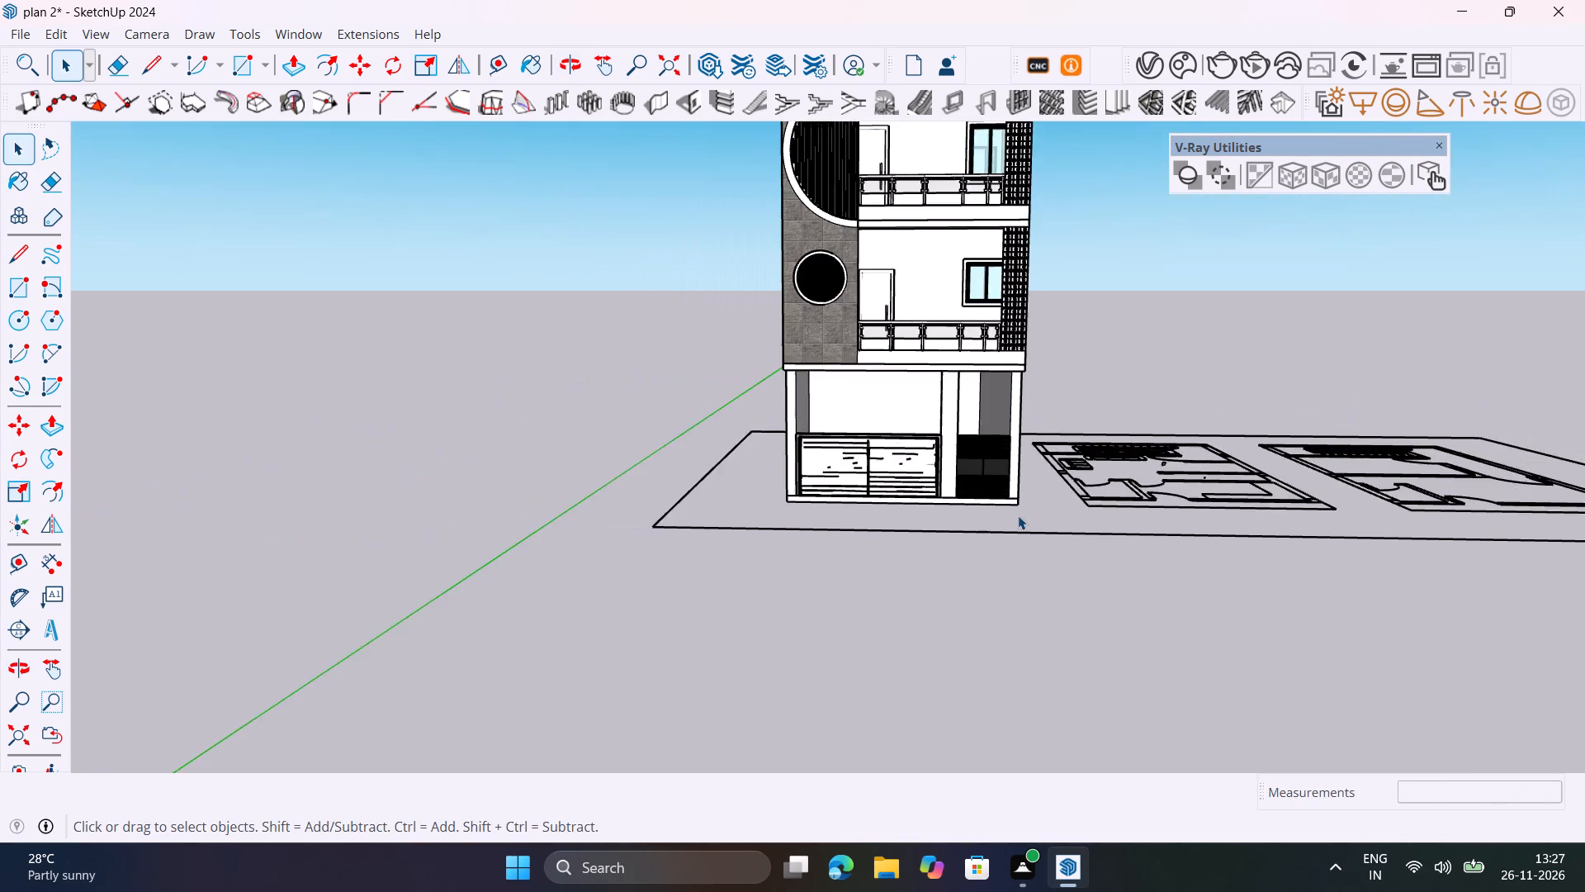
scroll(1018, 515, down, 2)
scroll(1037, 500, up, 4)
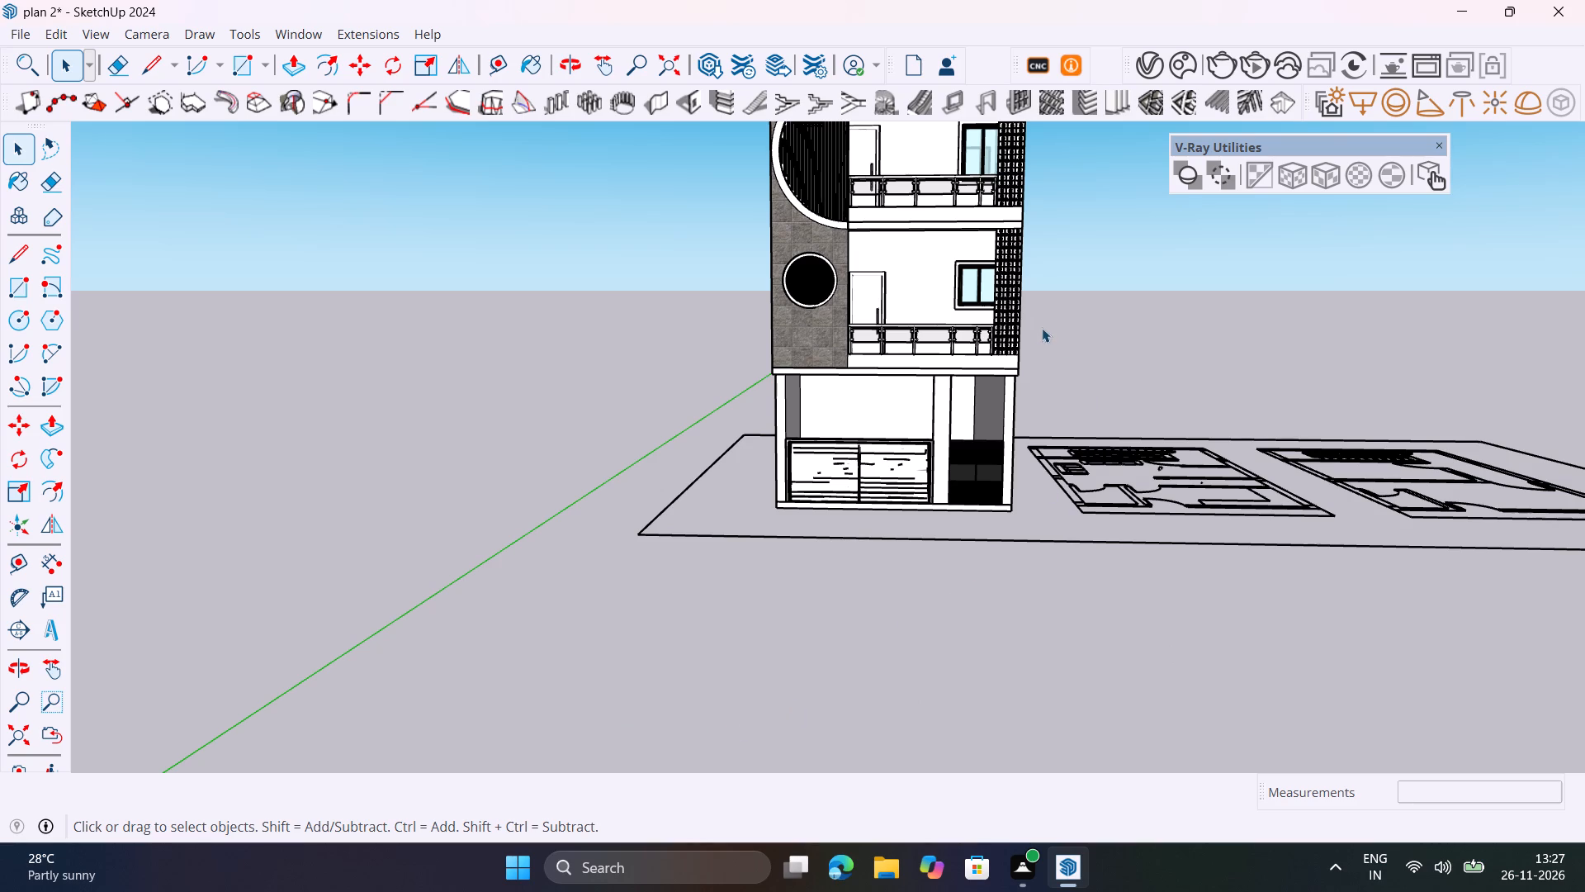
scroll(1034, 321, up, 7)
Dock the floating V-Ray Utilities toolbar in line with the other toolbars.
drag(1303, 147, 1049, 40)
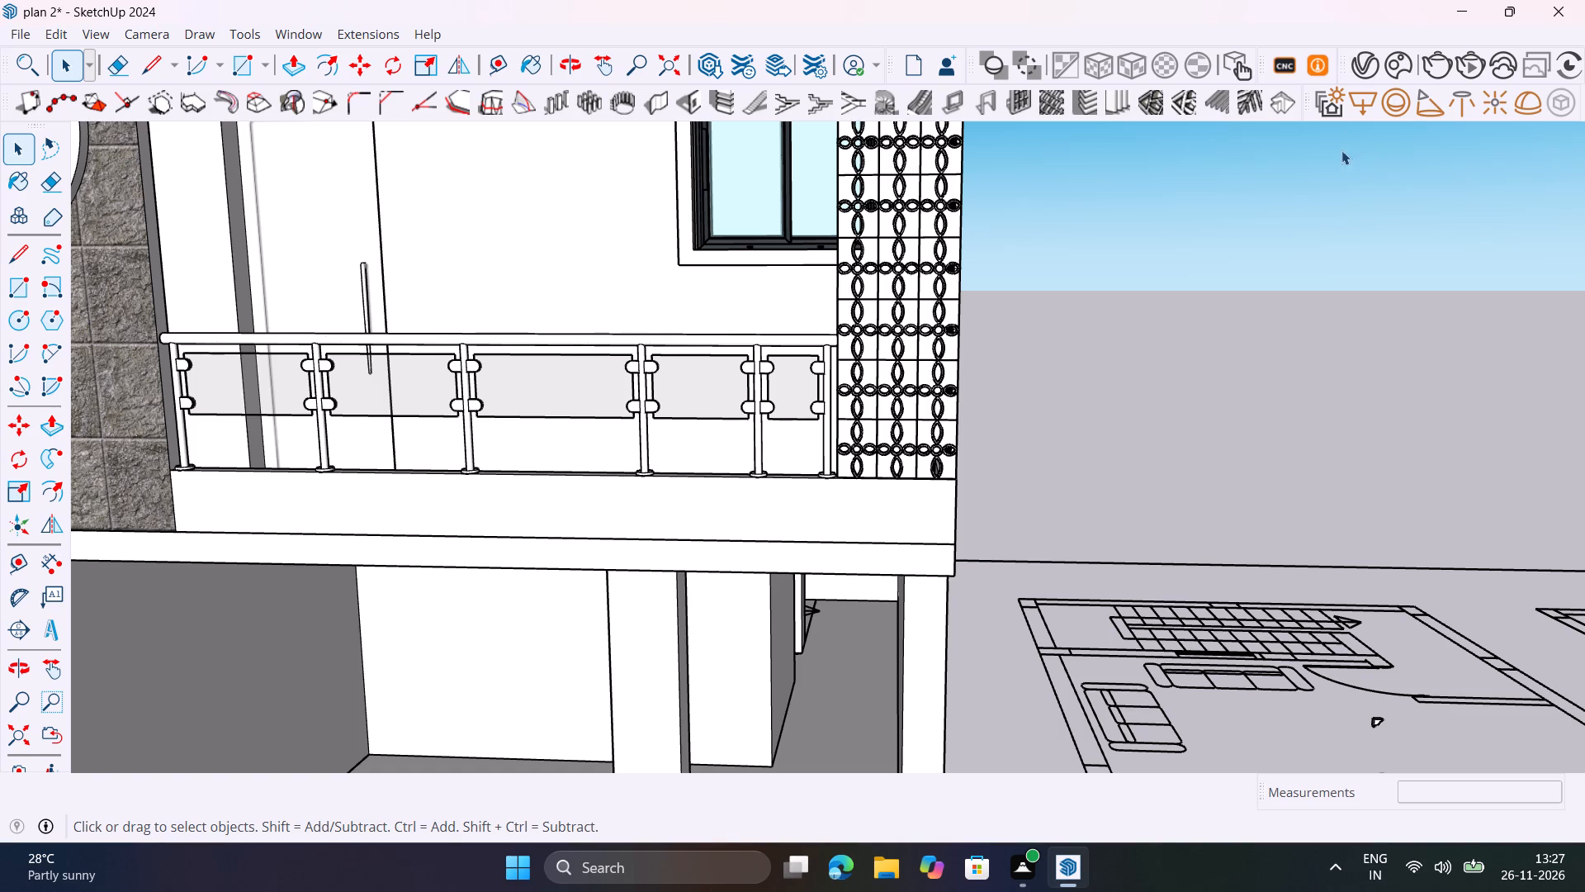
Inspect the house's ground-floor front and both gates from straight ahead and from the corner beside the slatted gate.
scroll(1152, 284, down, 8)
middle_drag(1152, 284, 1161, 311)
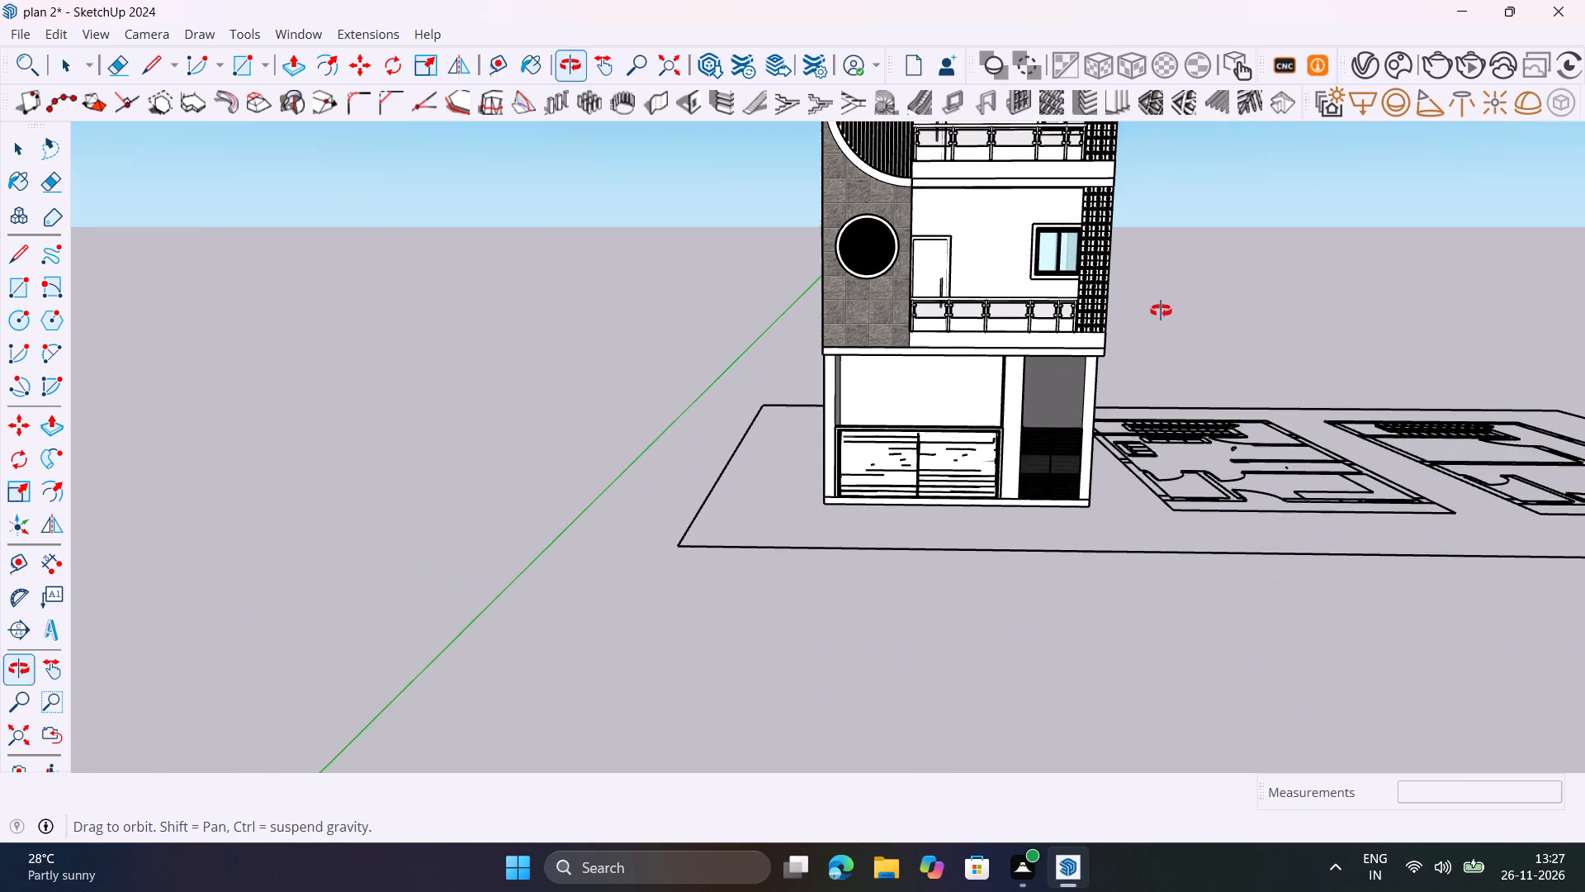
middle_drag(1161, 311, 1154, 312)
scroll(1054, 487, up, 4)
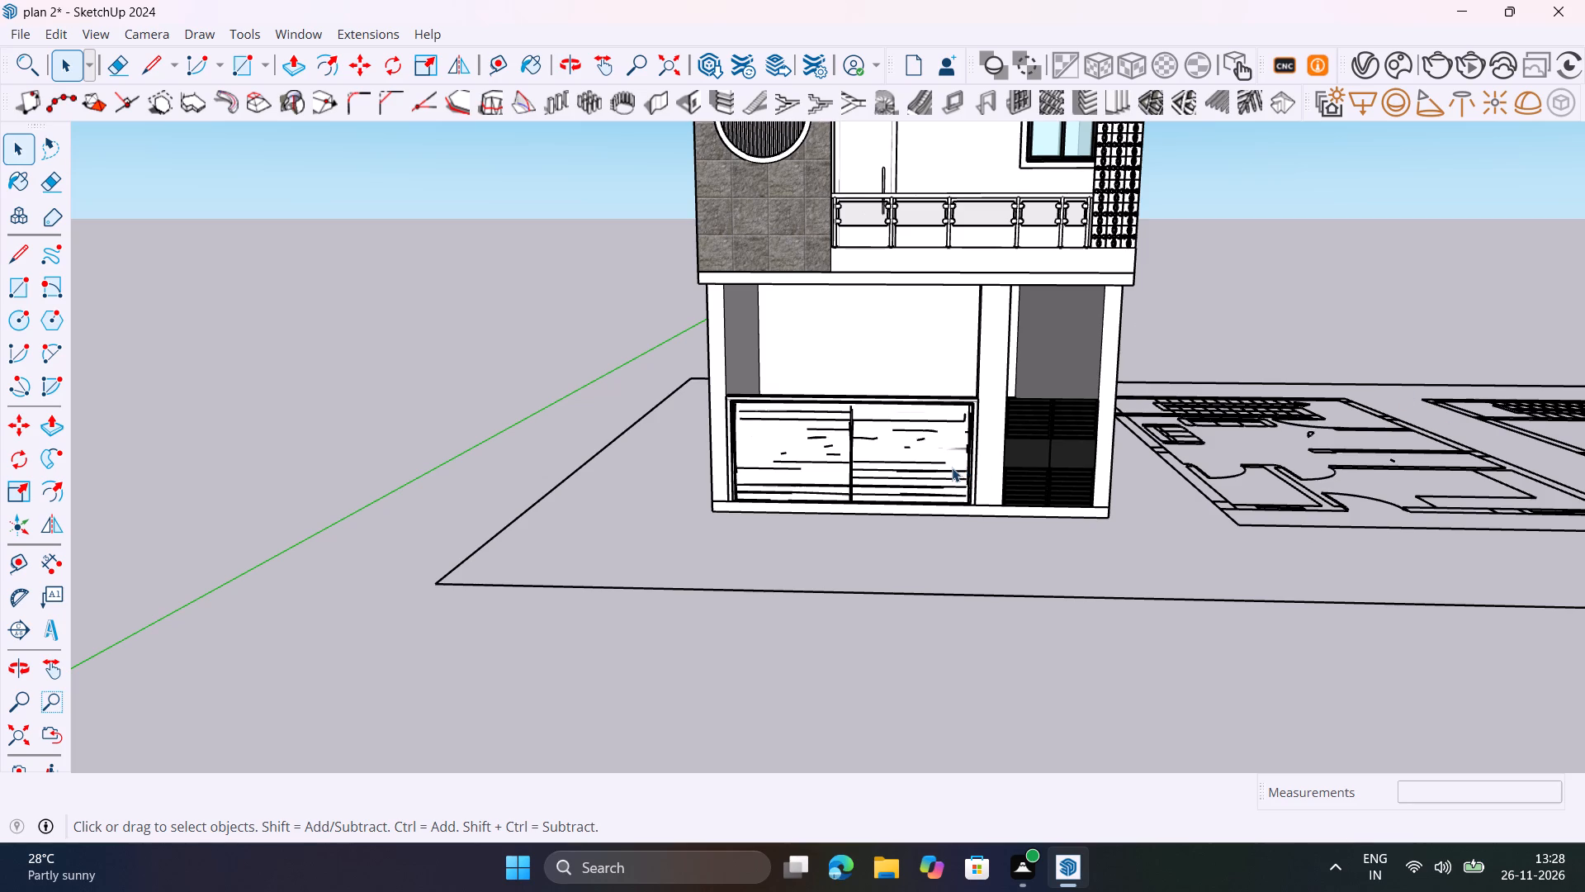
scroll(1004, 479, up, 5)
middle_drag(1013, 472, 709, 566)
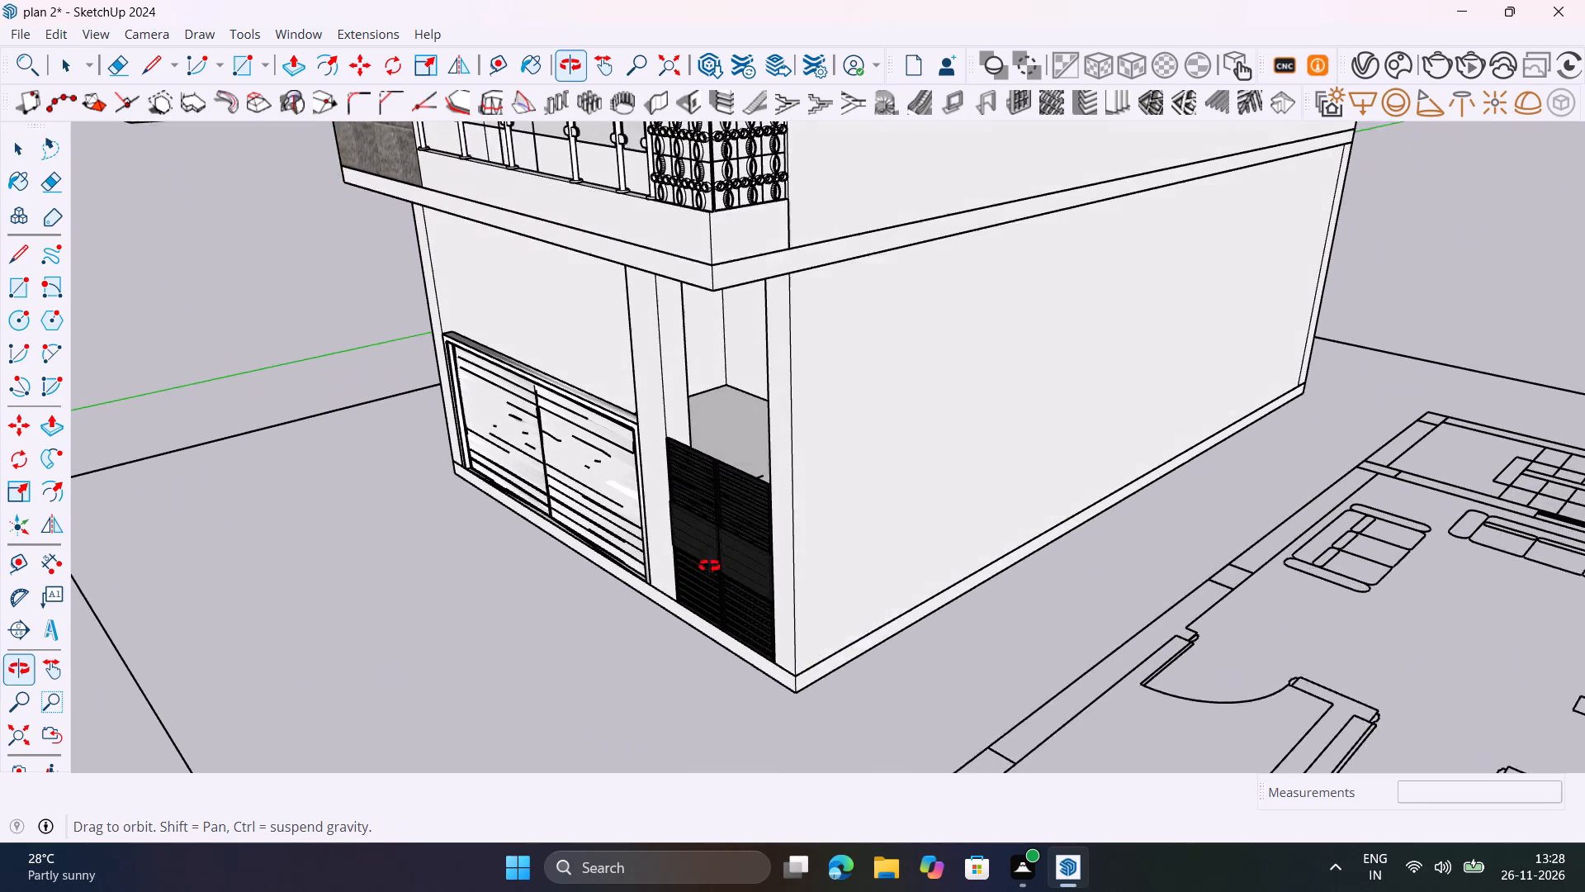
middle_drag(709, 566, 708, 567)
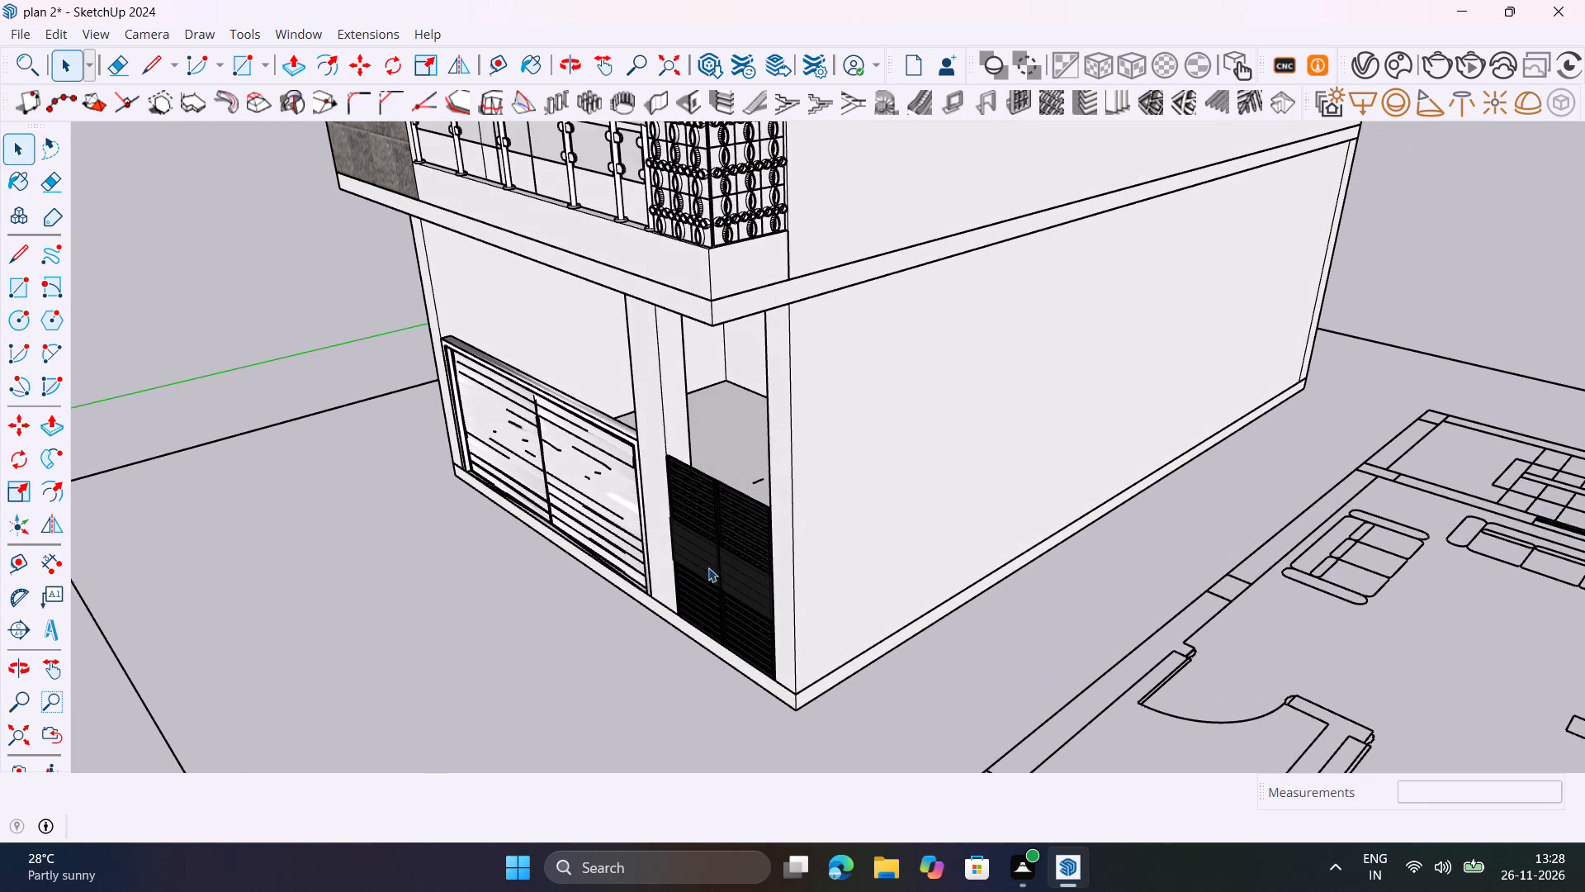
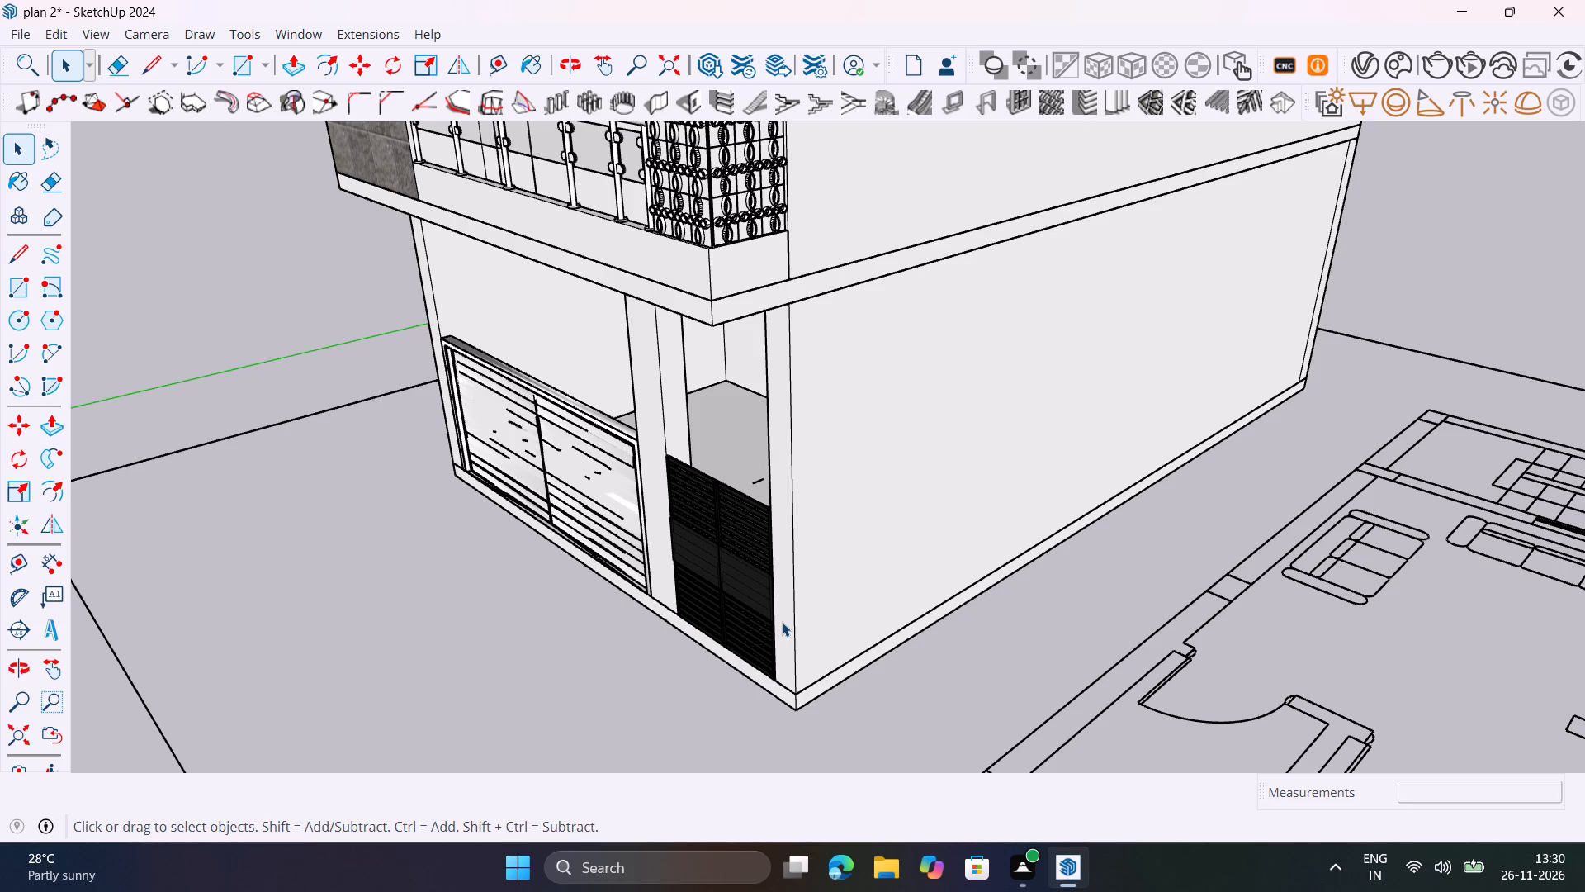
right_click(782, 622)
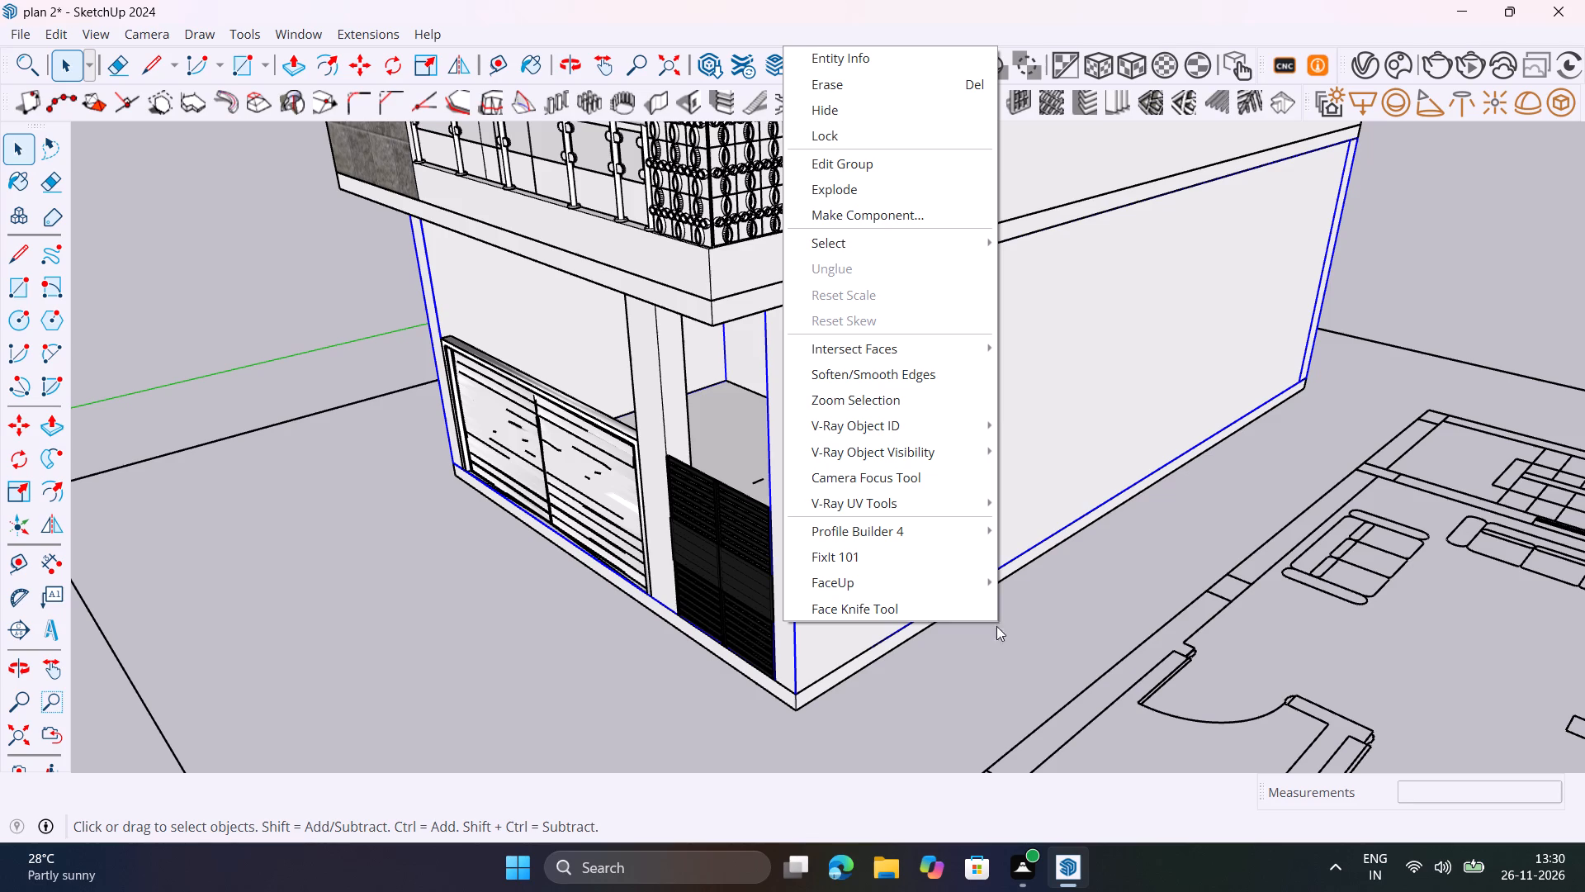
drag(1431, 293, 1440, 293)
Render the building's front facade with V-Ray, framing the ground-floor gates and the first-floor balcony.
scroll(1019, 403, down, 2)
middle_drag(853, 517, 856, 517)
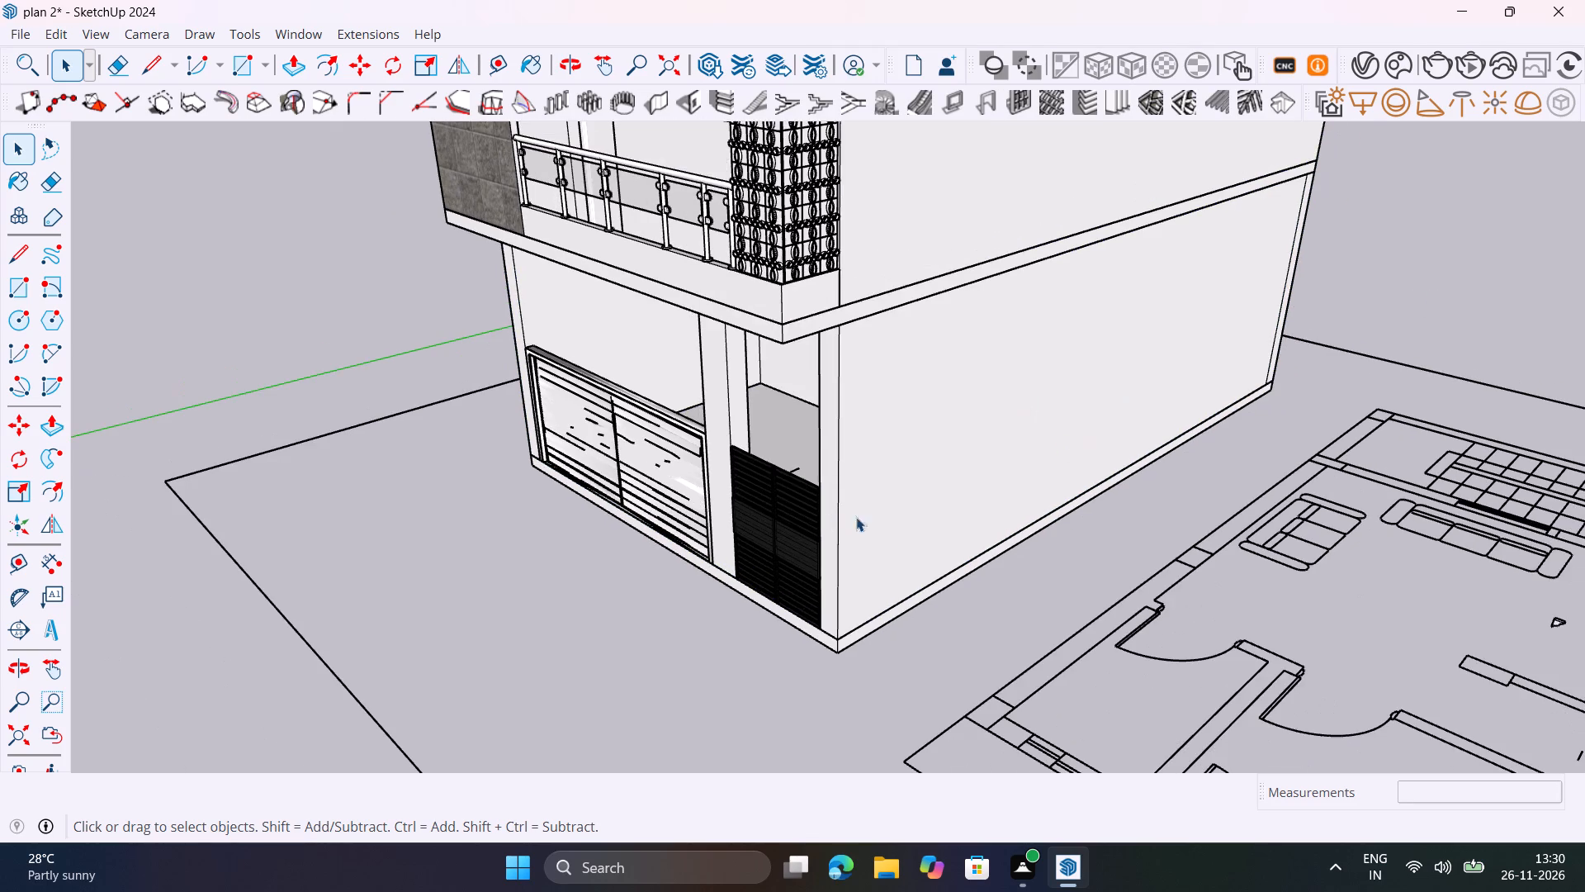
middle_drag(856, 517, 1114, 435)
scroll(1113, 421, down, 4)
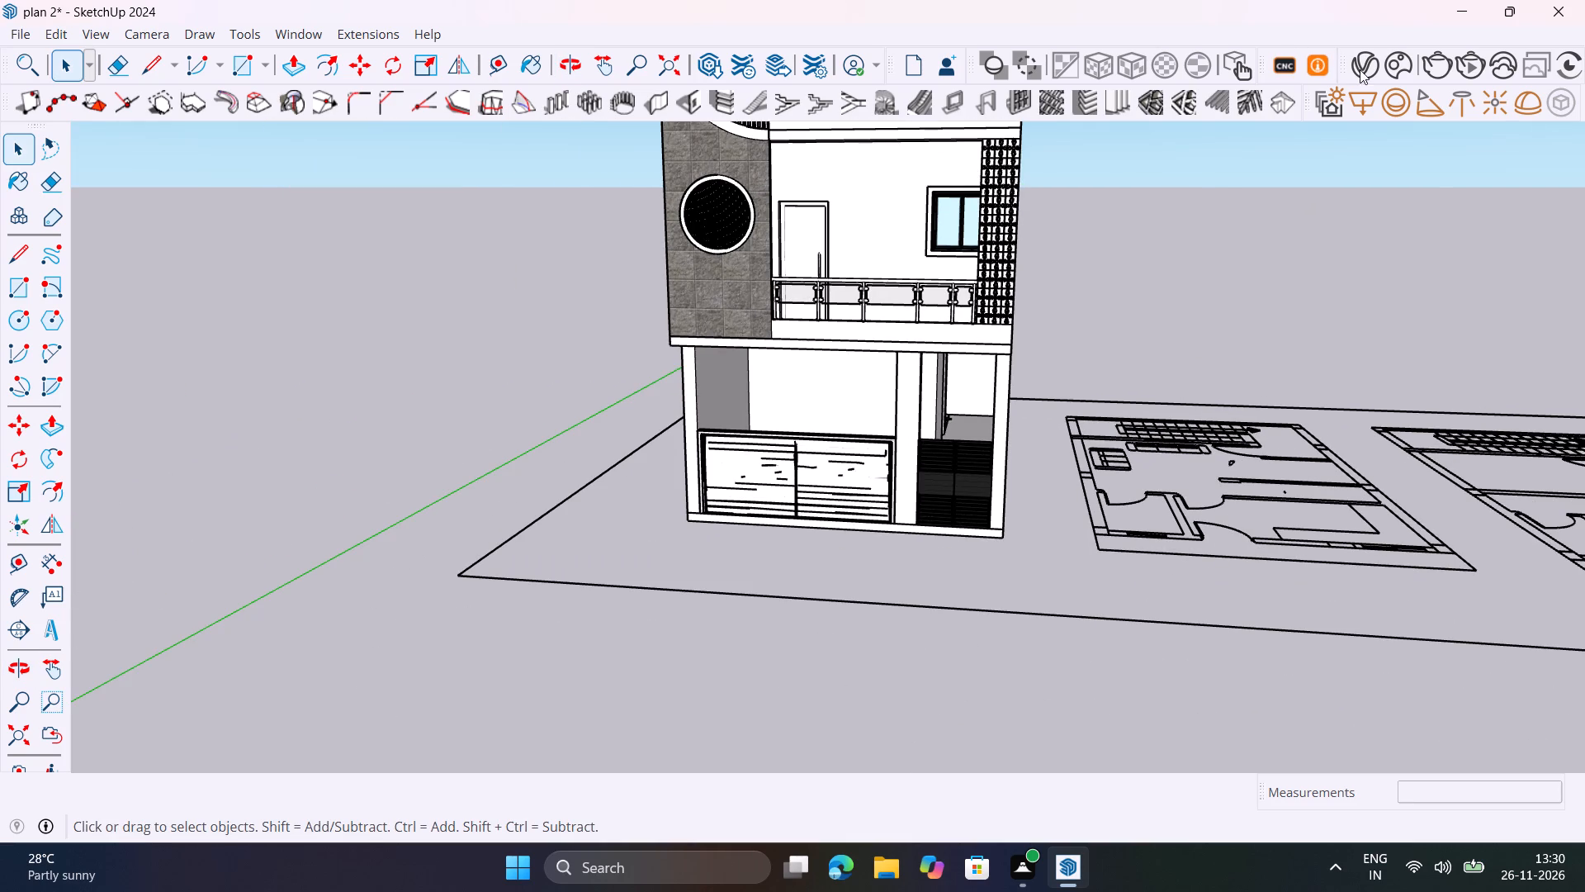
drag(1443, 56, 1453, 56)
Examine the ground-floor gates, pillars and porch walls close up in the rendered image.
scroll(1091, 416, down, 4)
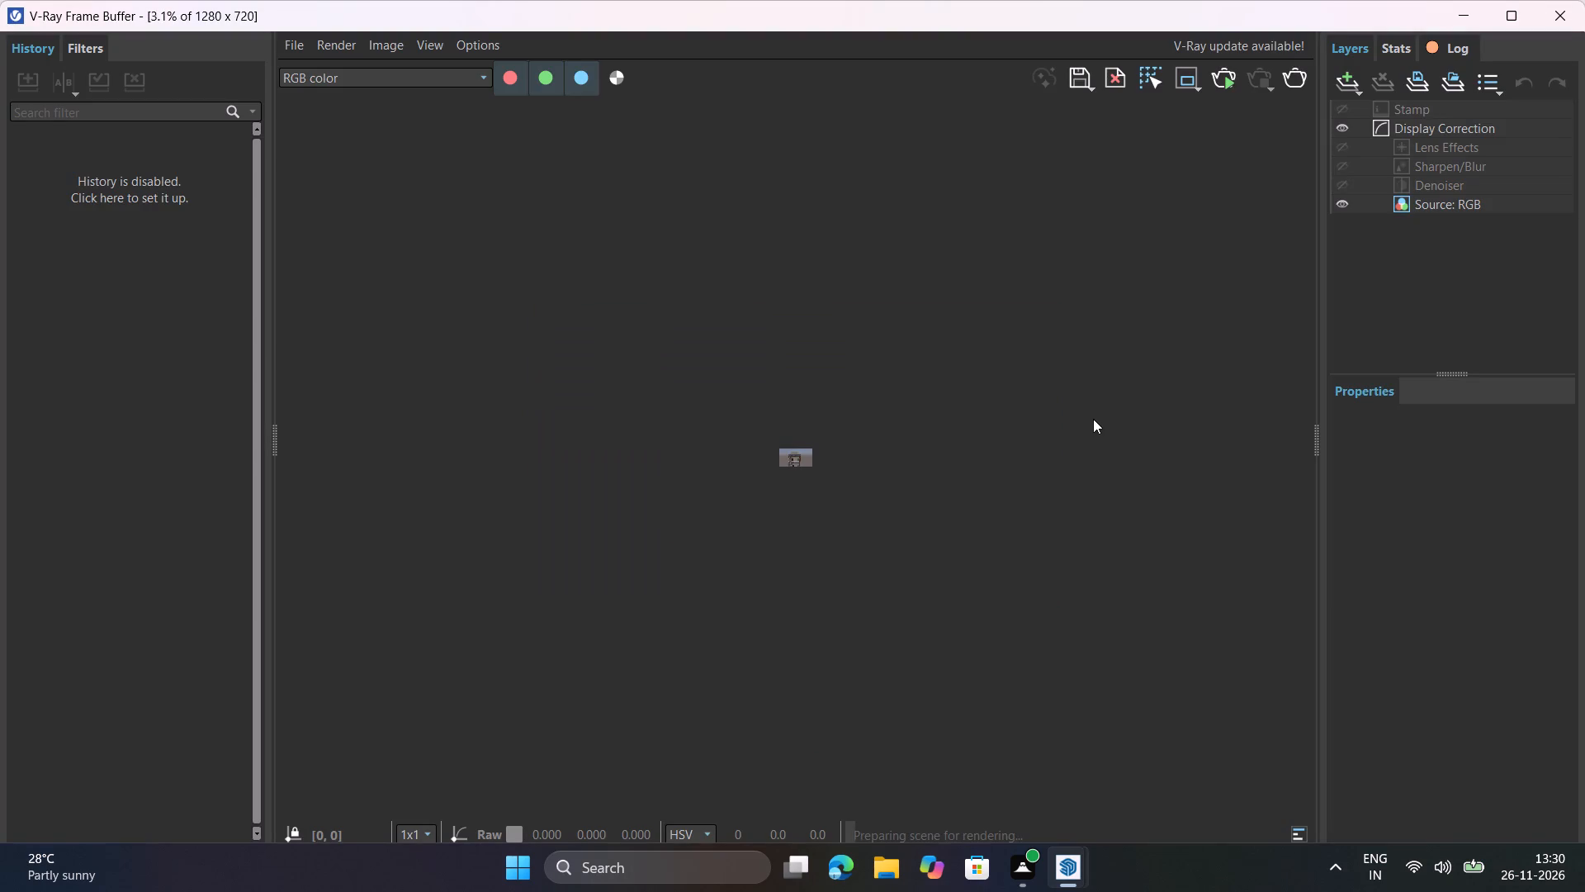
scroll(858, 418, up, 6)
scroll(864, 423, down, 2)
scroll(877, 440, up, 2)
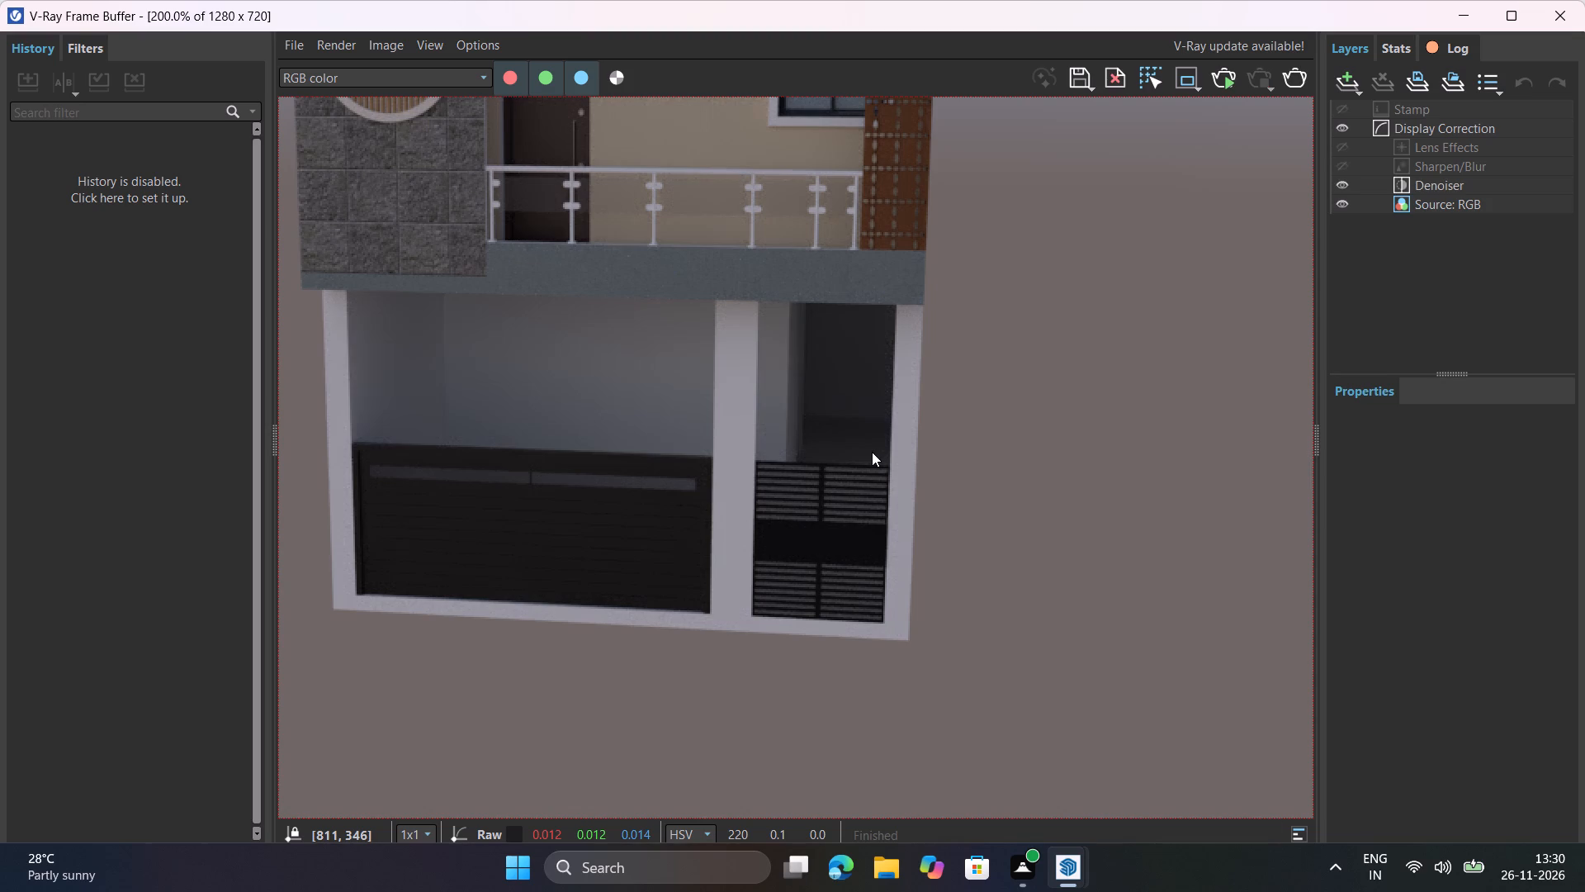
scroll(751, 407, up, 1)
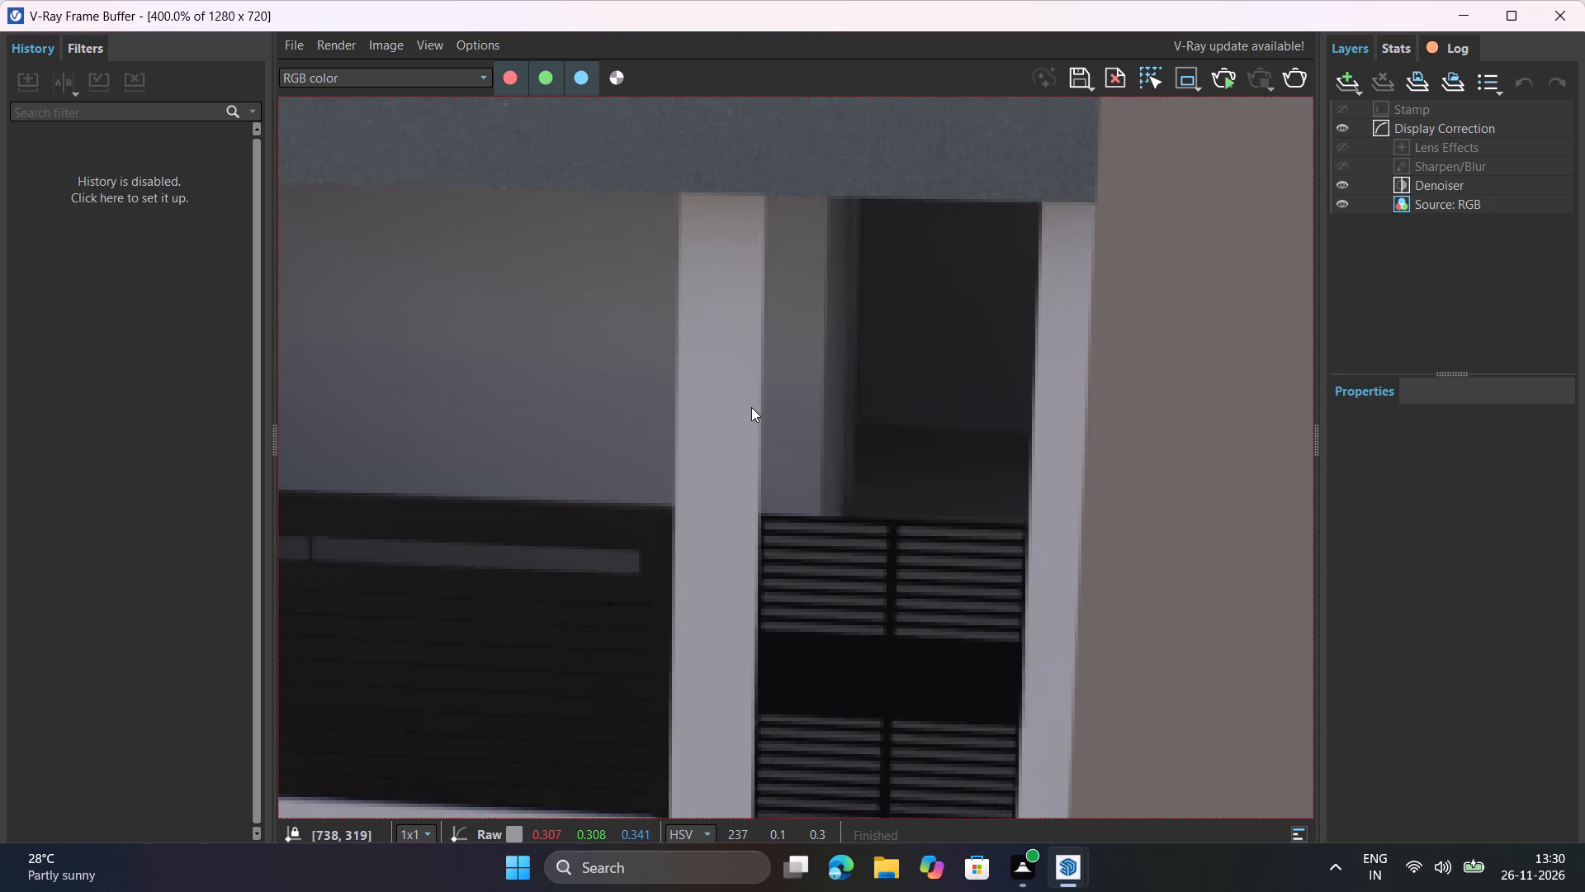
scroll(751, 407, down, 1)
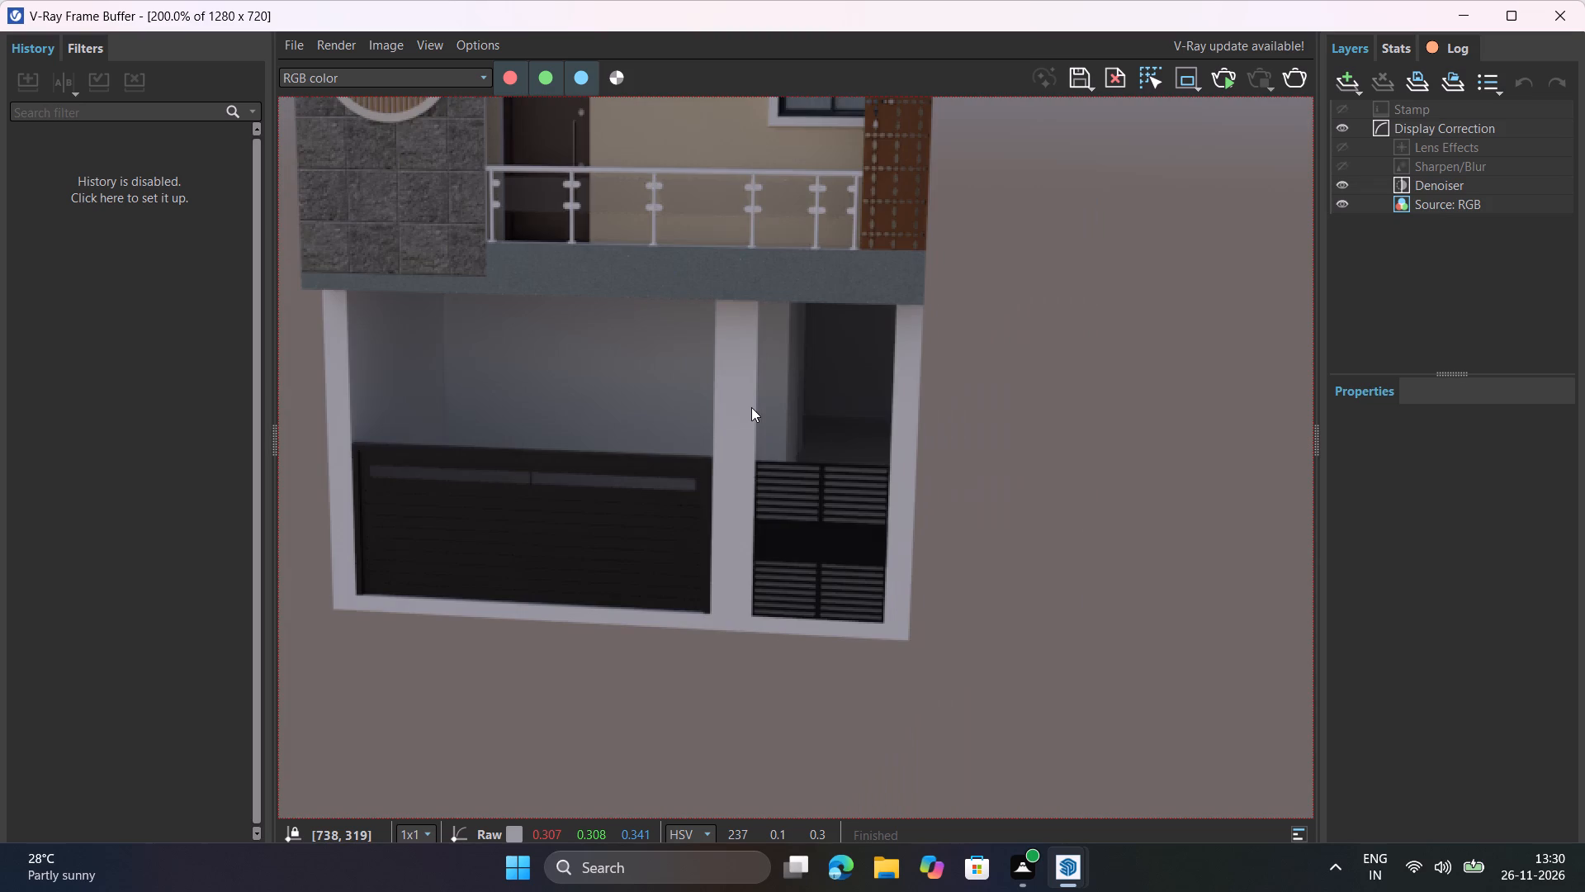
scroll(751, 408, down, 1)
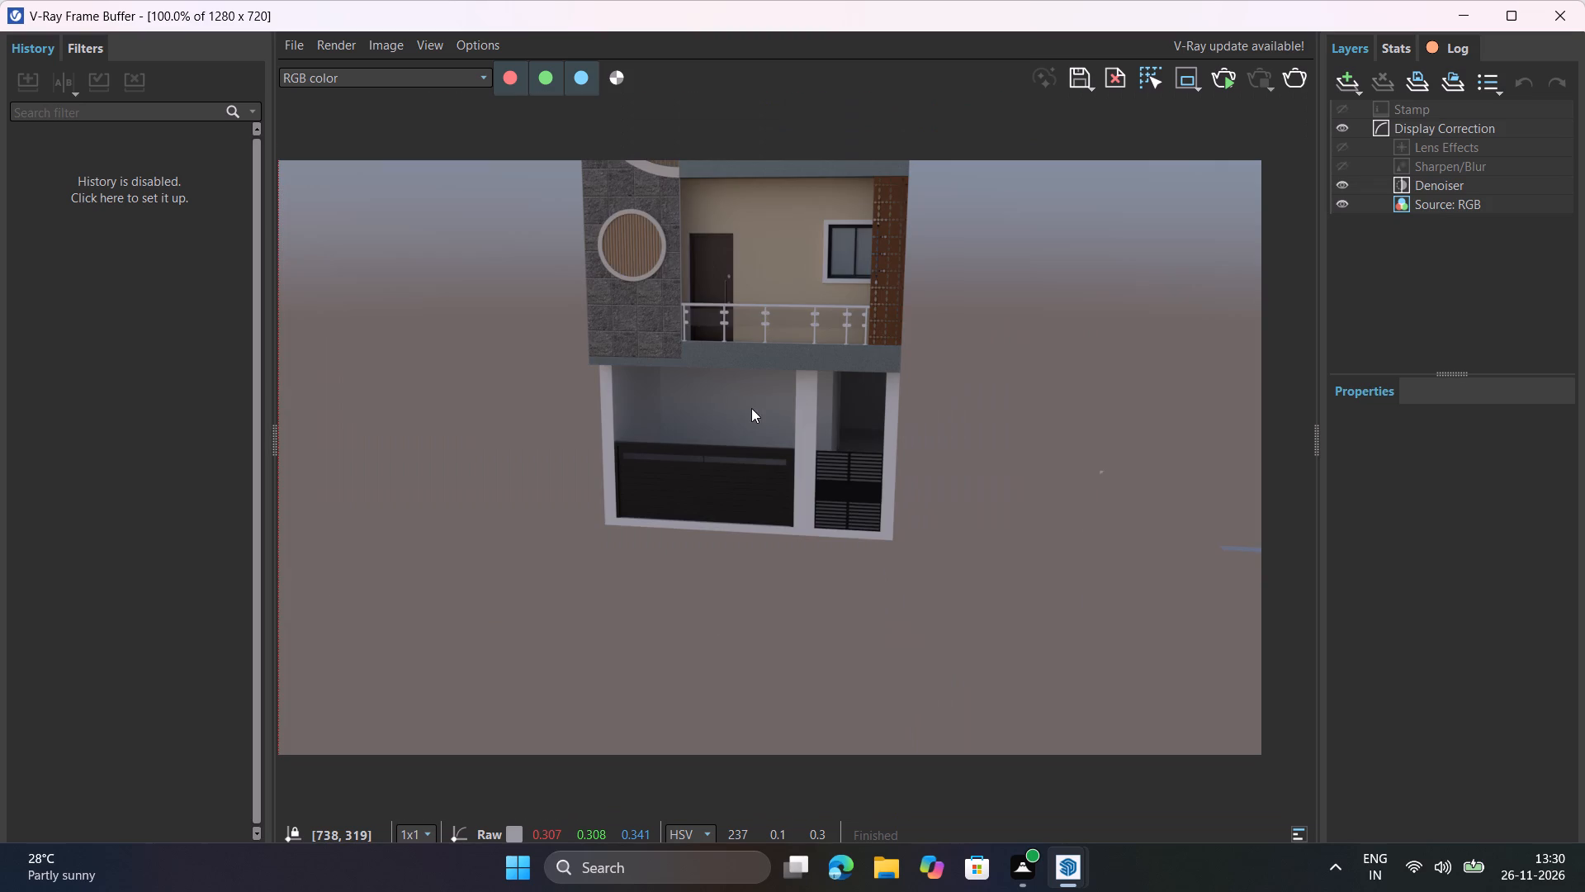
Start an interactive V-Ray render and close the frame buffer window.
click(1221, 80)
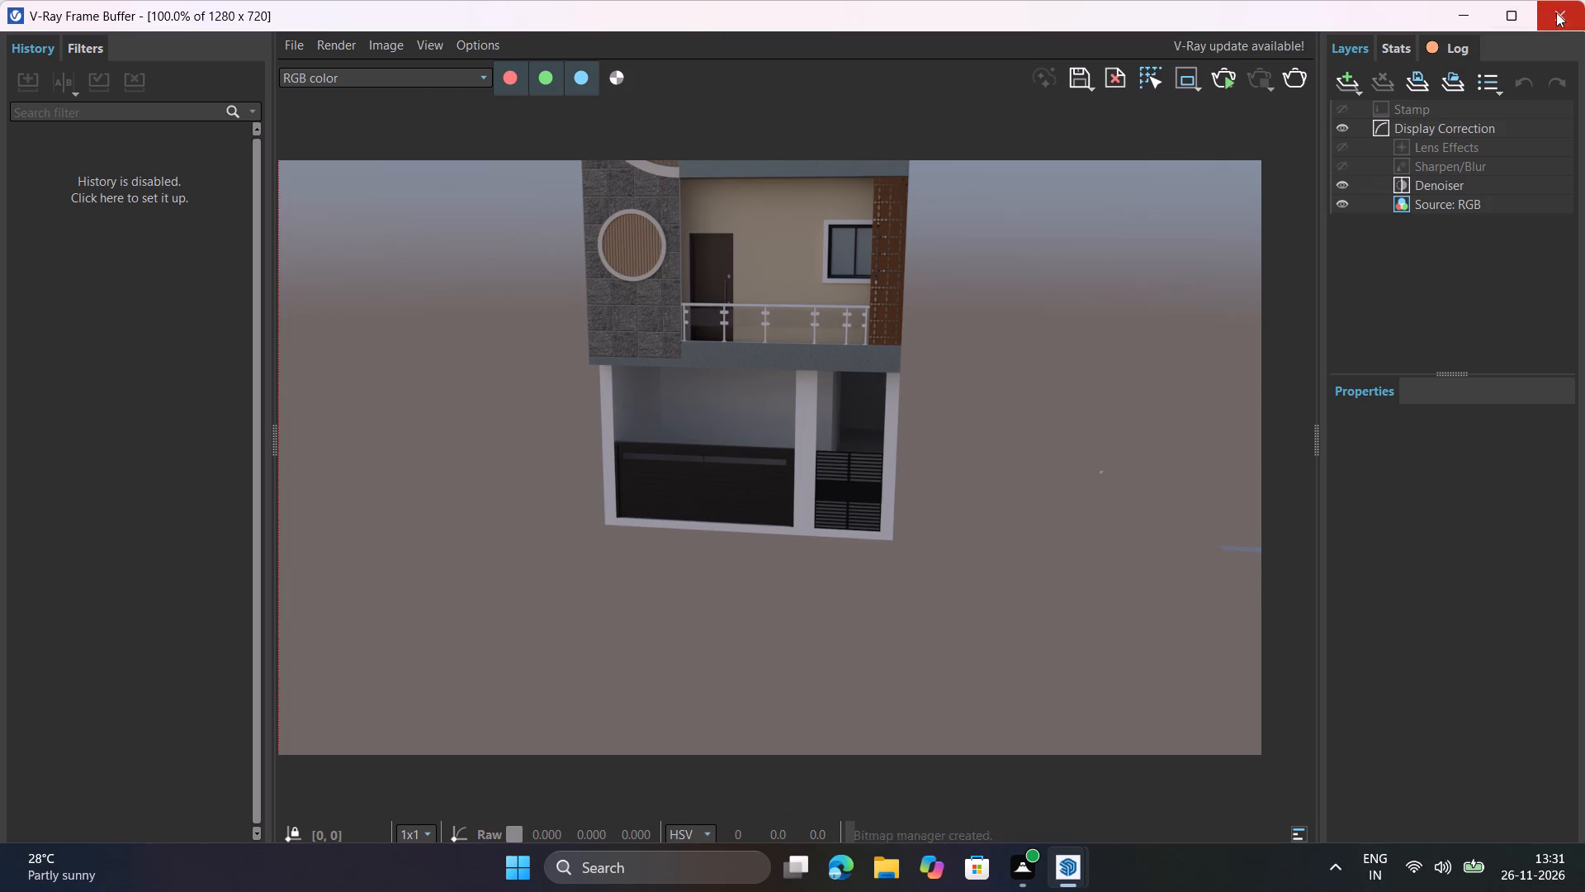
click(1557, 12)
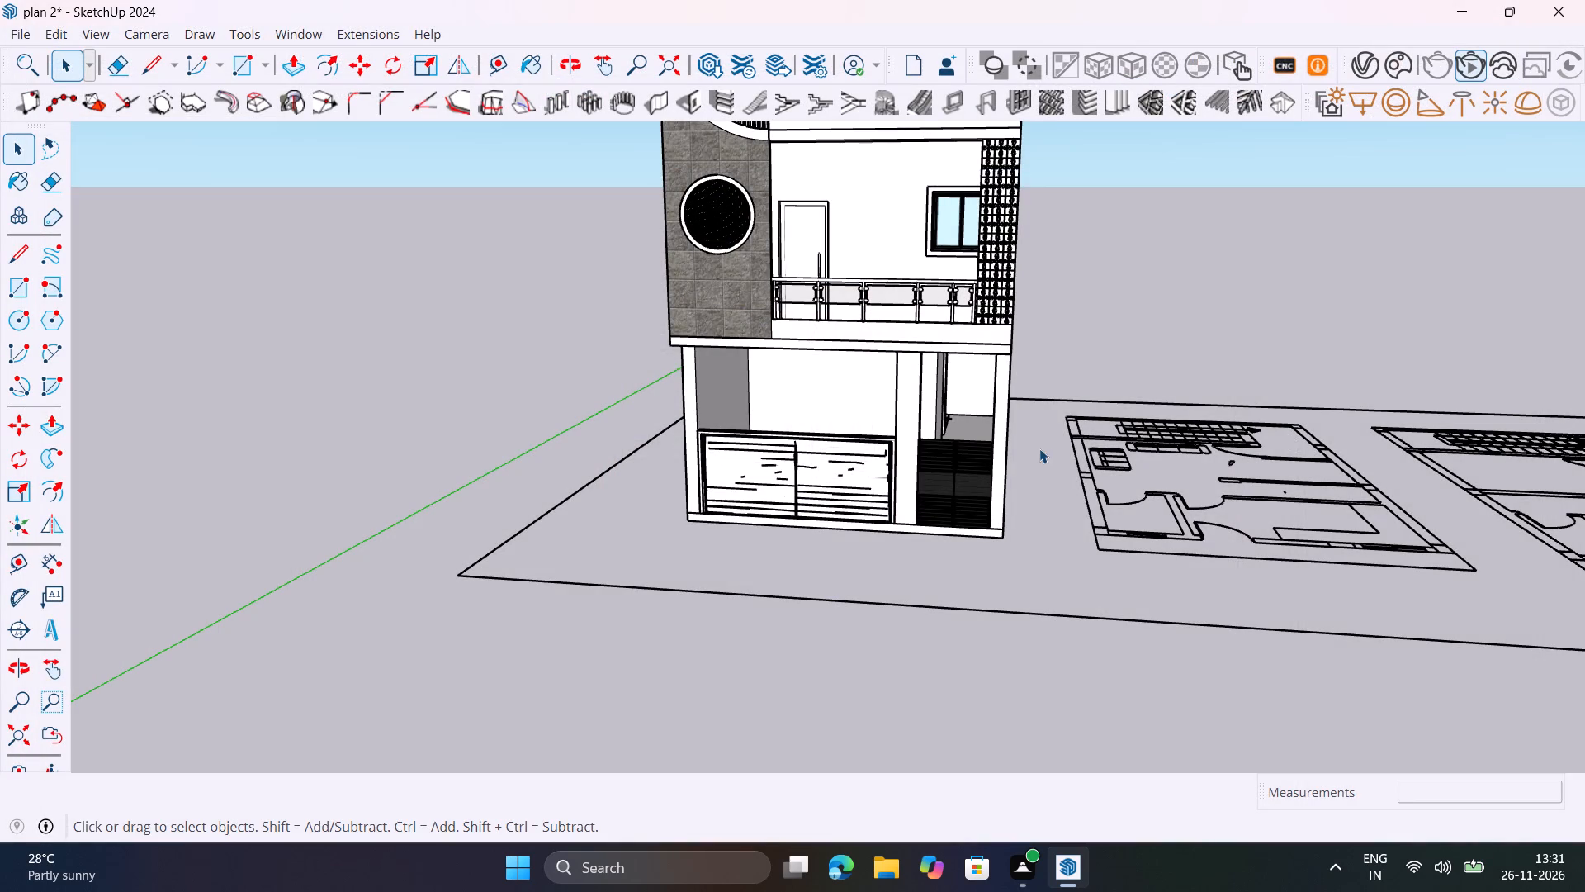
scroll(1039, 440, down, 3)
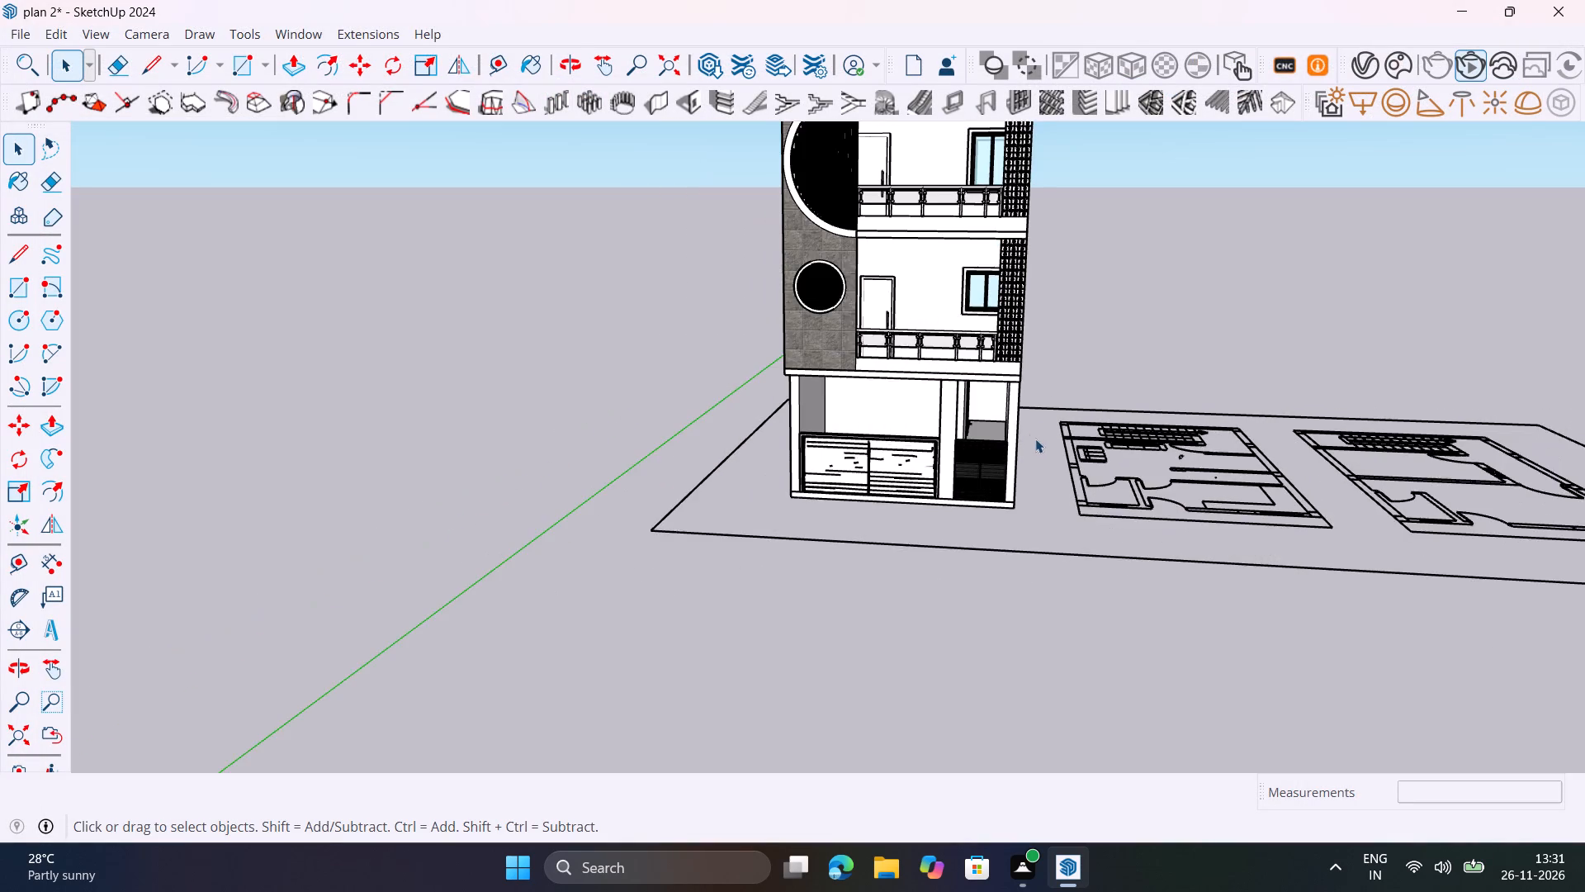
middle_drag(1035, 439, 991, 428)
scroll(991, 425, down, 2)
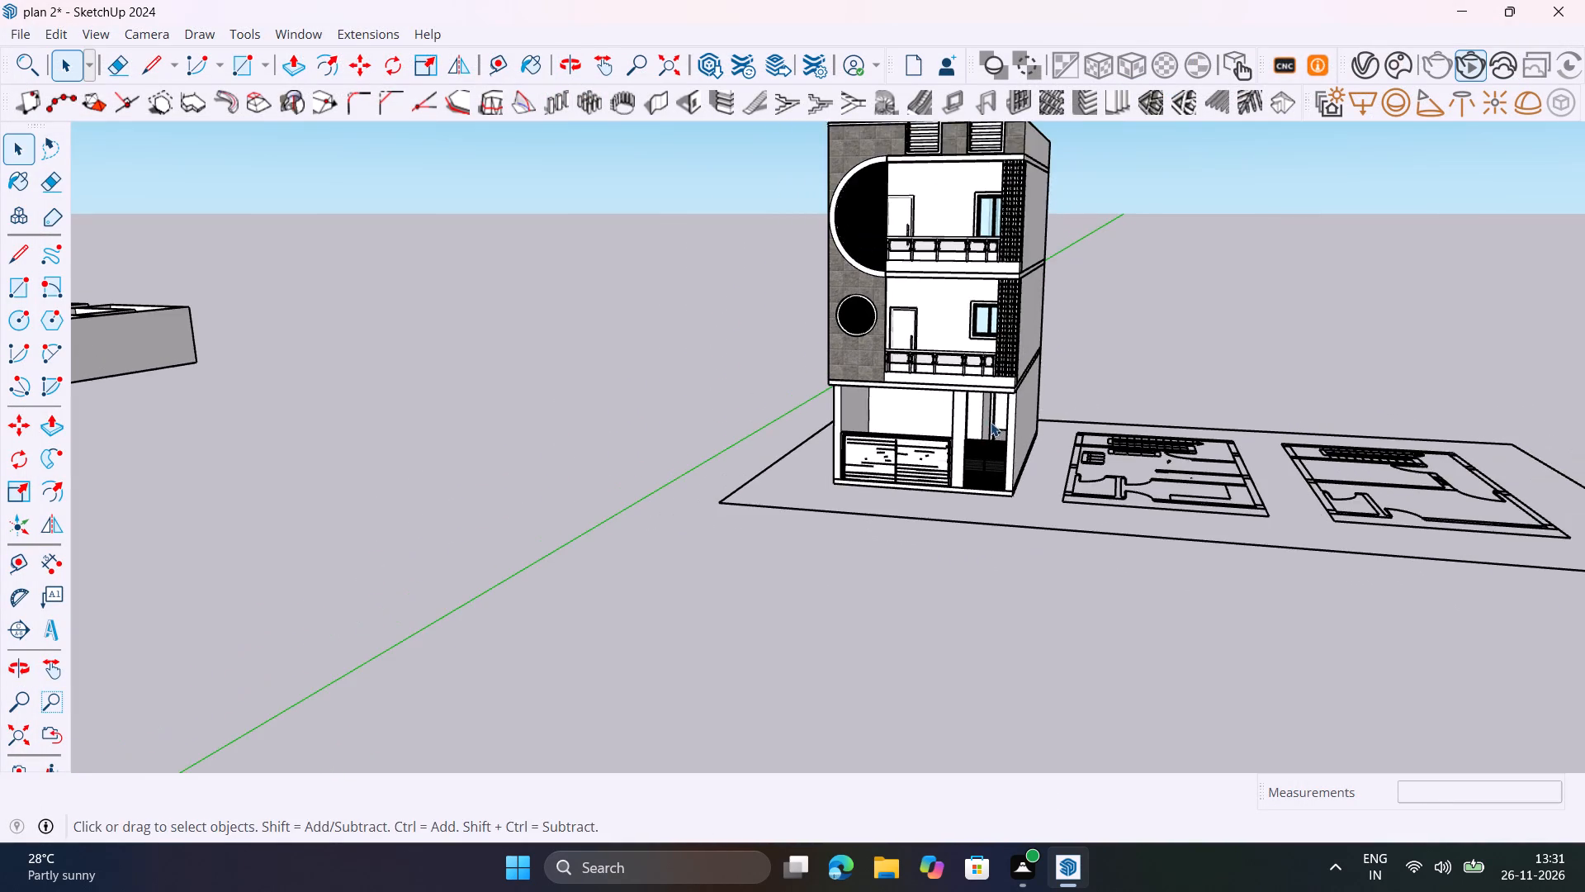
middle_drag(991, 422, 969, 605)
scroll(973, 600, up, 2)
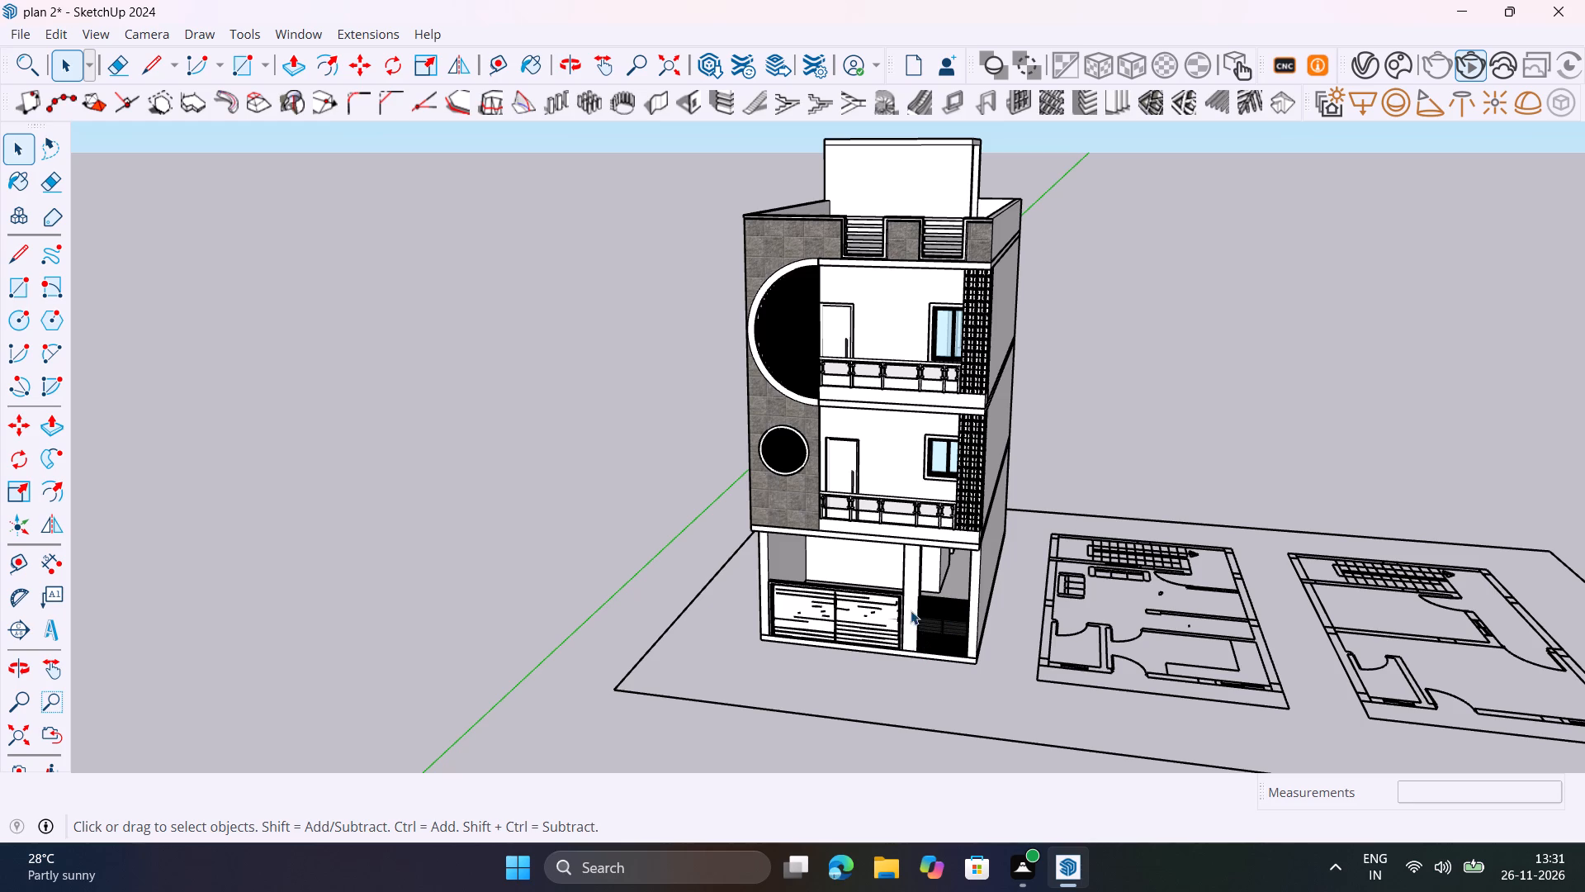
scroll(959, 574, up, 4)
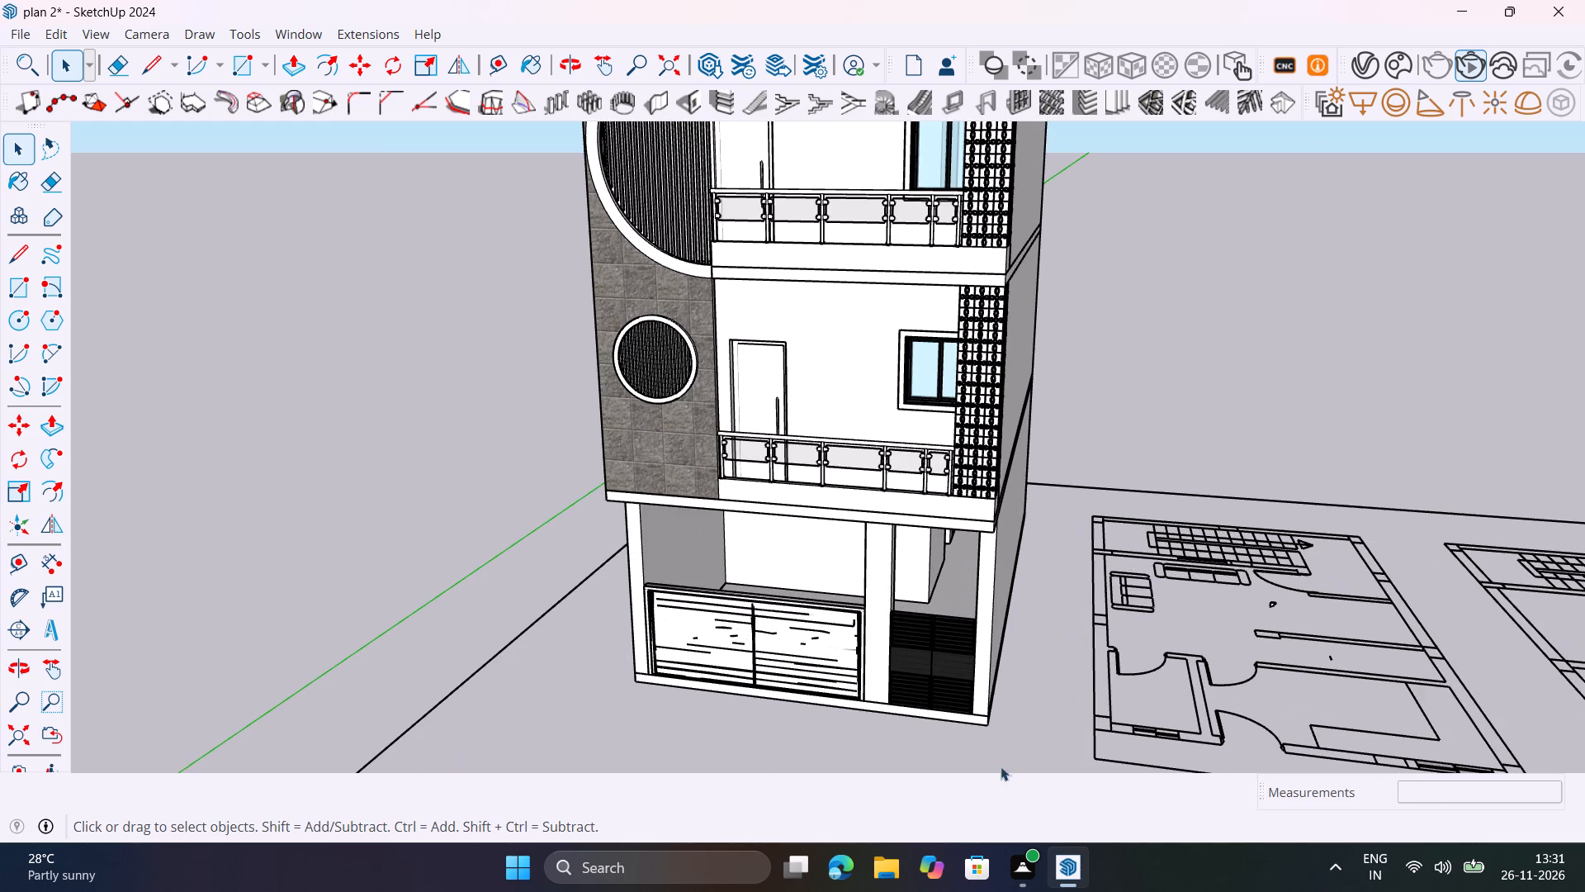
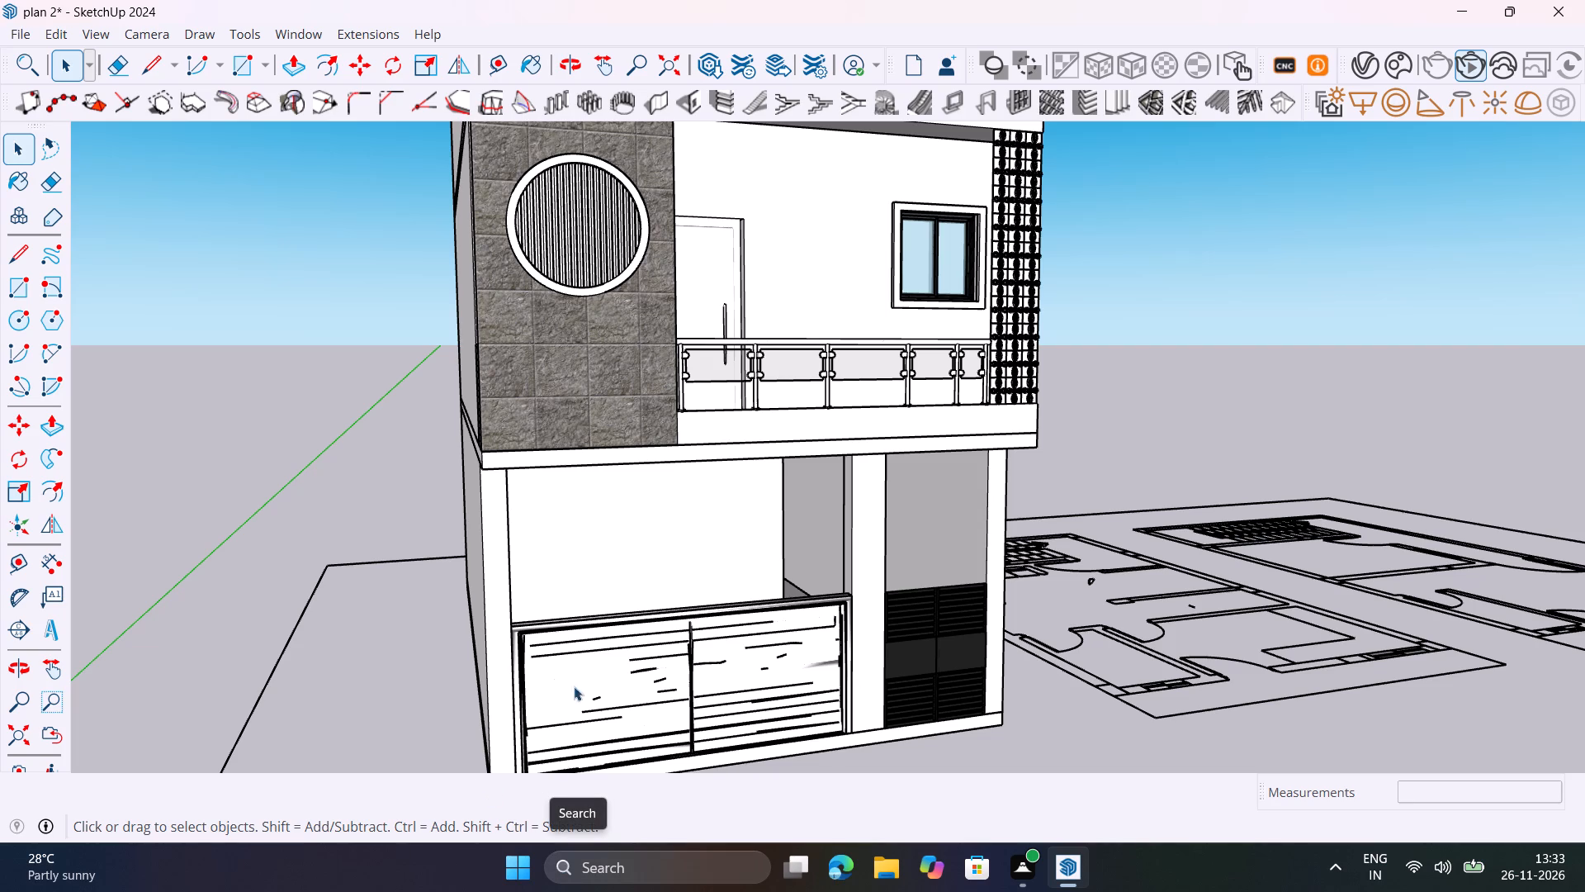
Render the whole multi-storey building with V-Ray from a corner view showing its side wall and front facade.
scroll(653, 459, down, 2)
middle_drag(669, 463, 781, 482)
scroll(783, 485, down, 3)
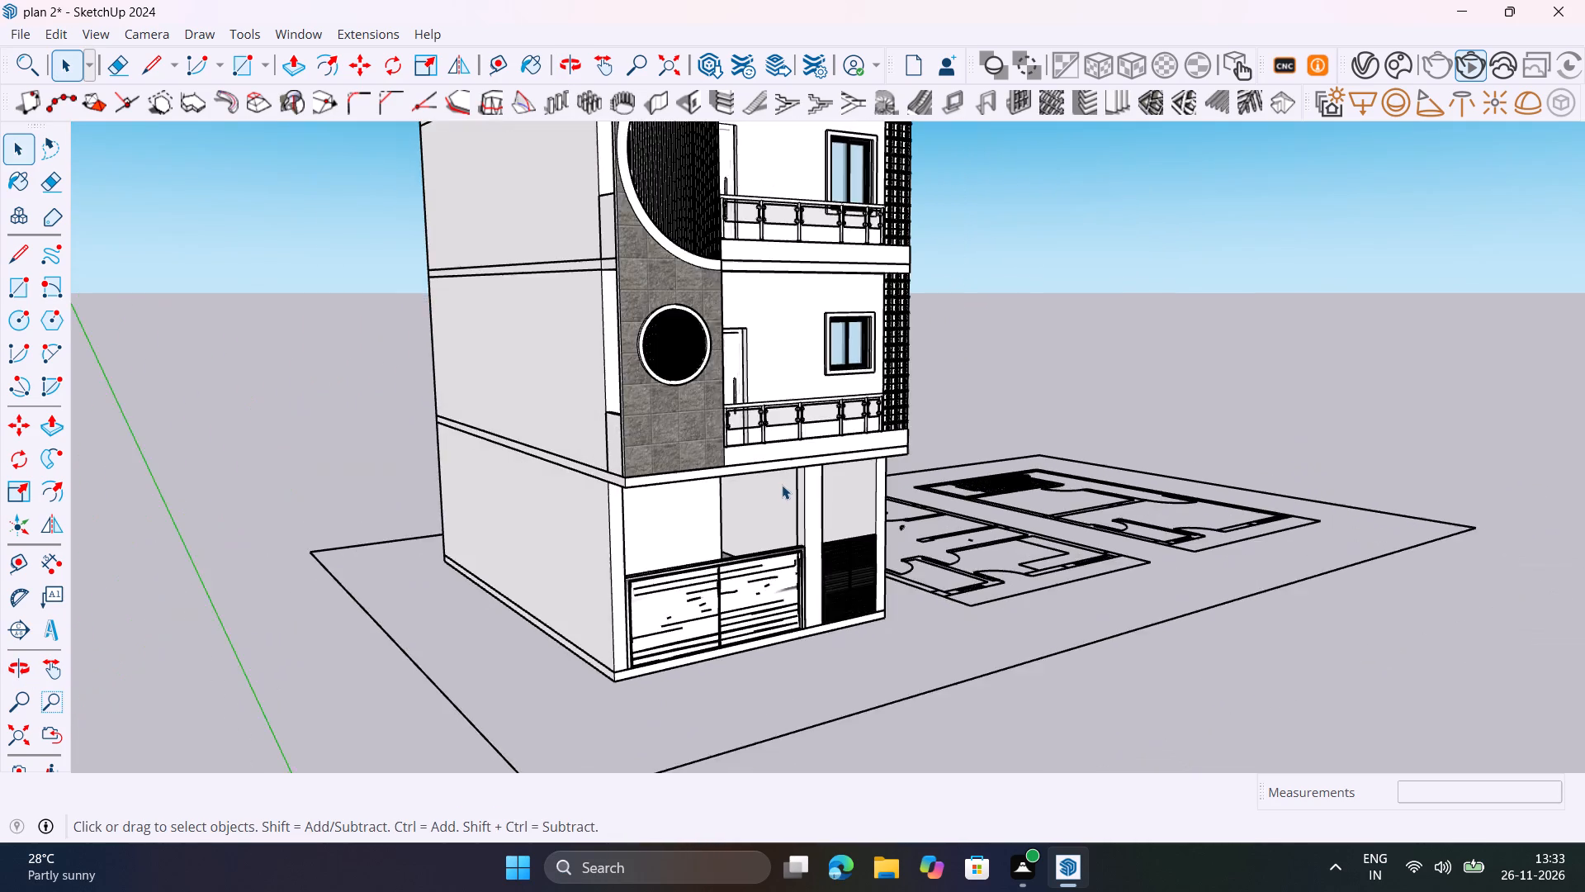
scroll(782, 485, down, 4)
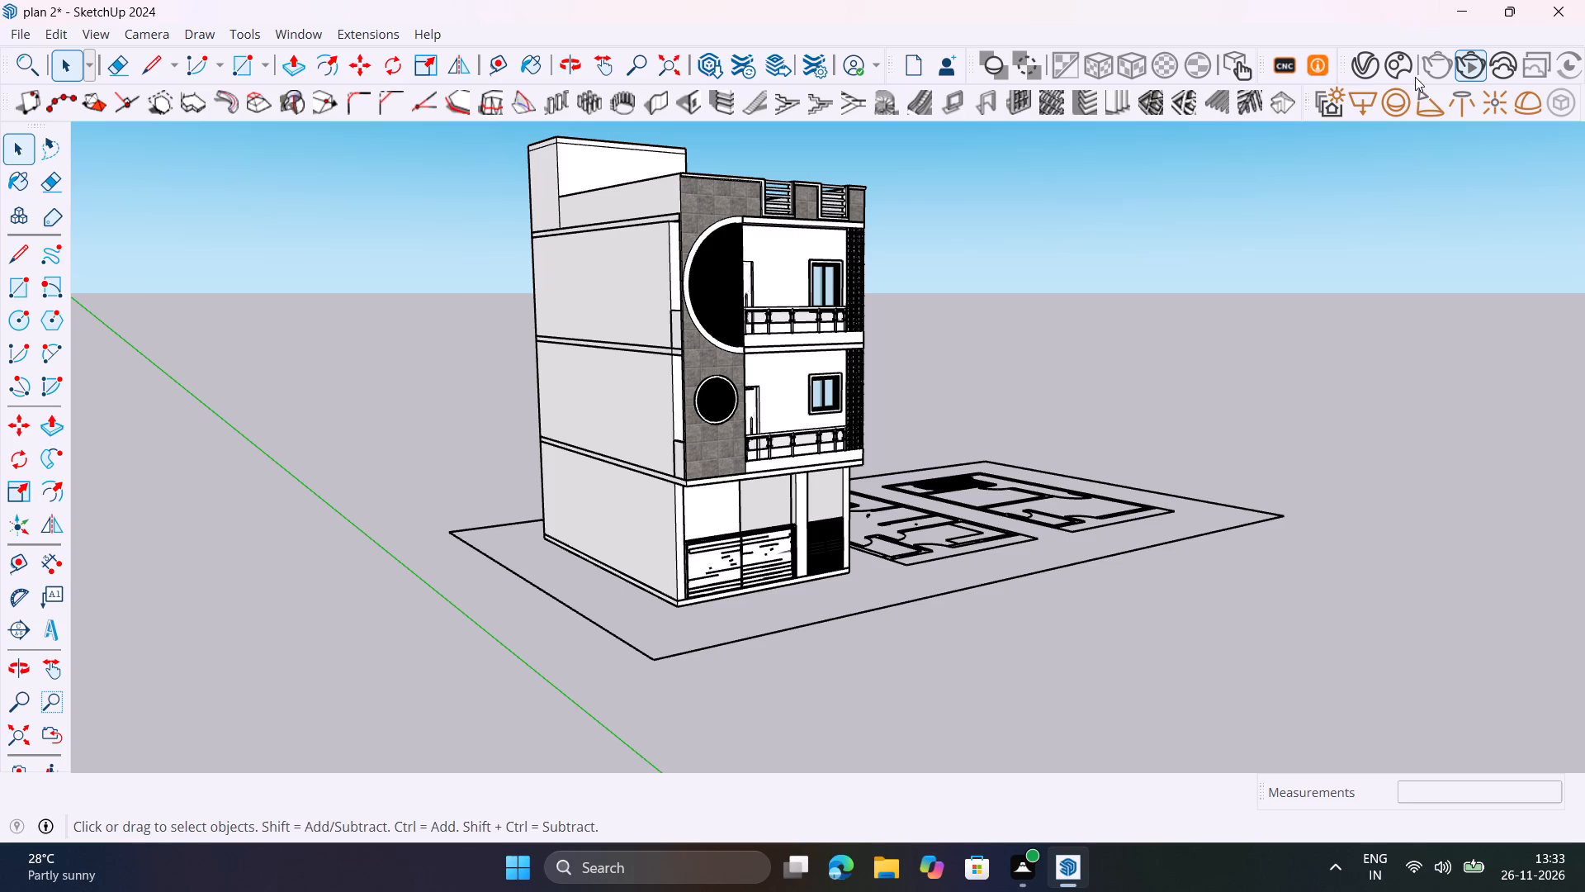
drag(1474, 74, 1482, 75)
click(1451, 64)
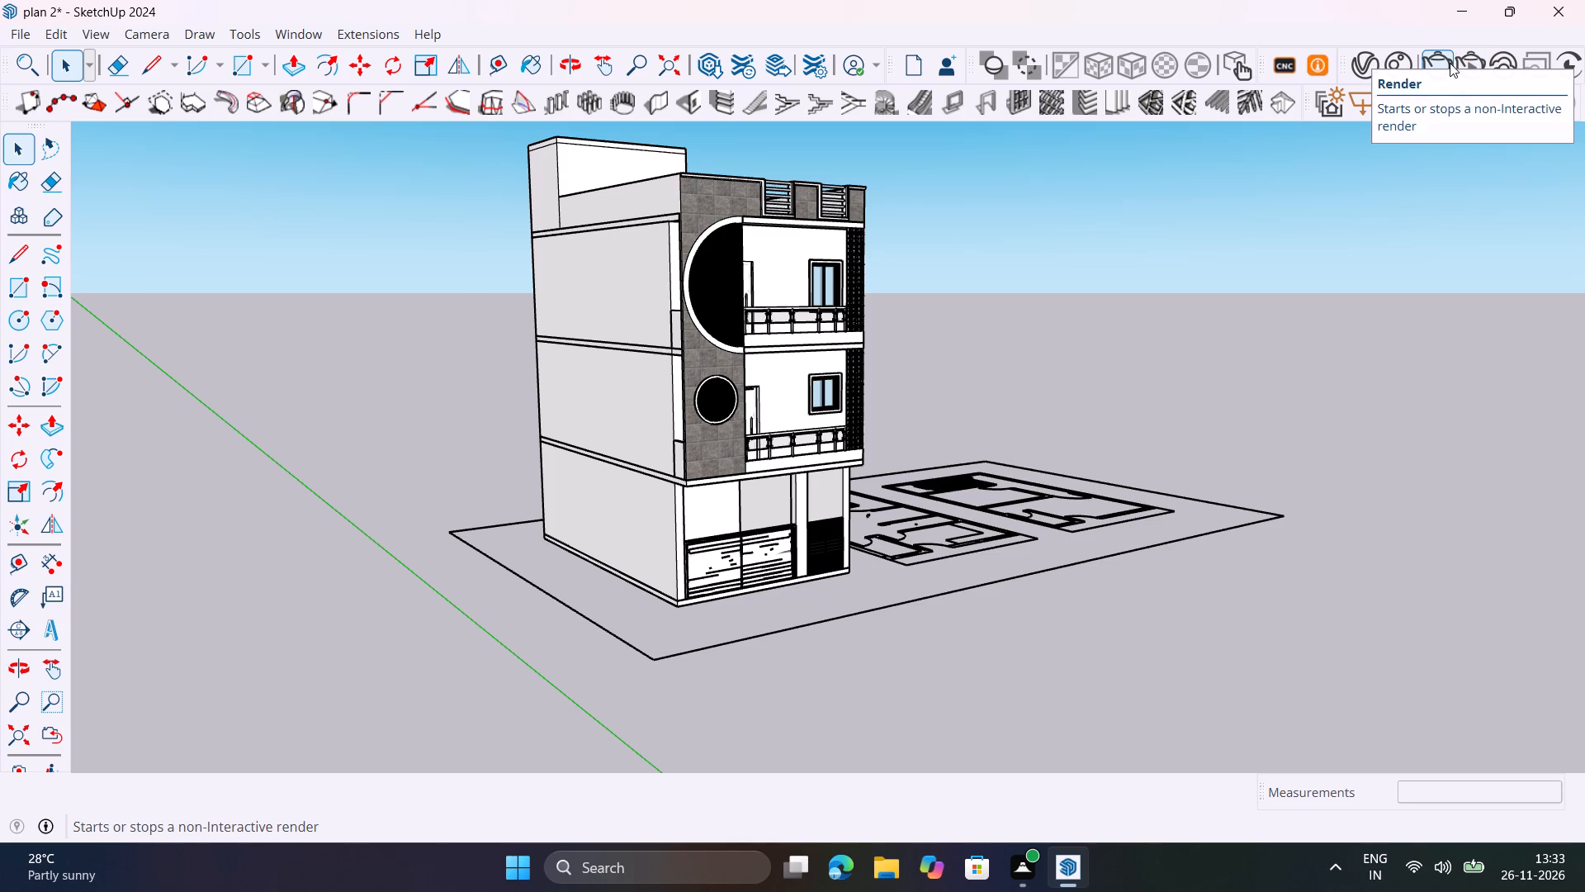
click(1439, 62)
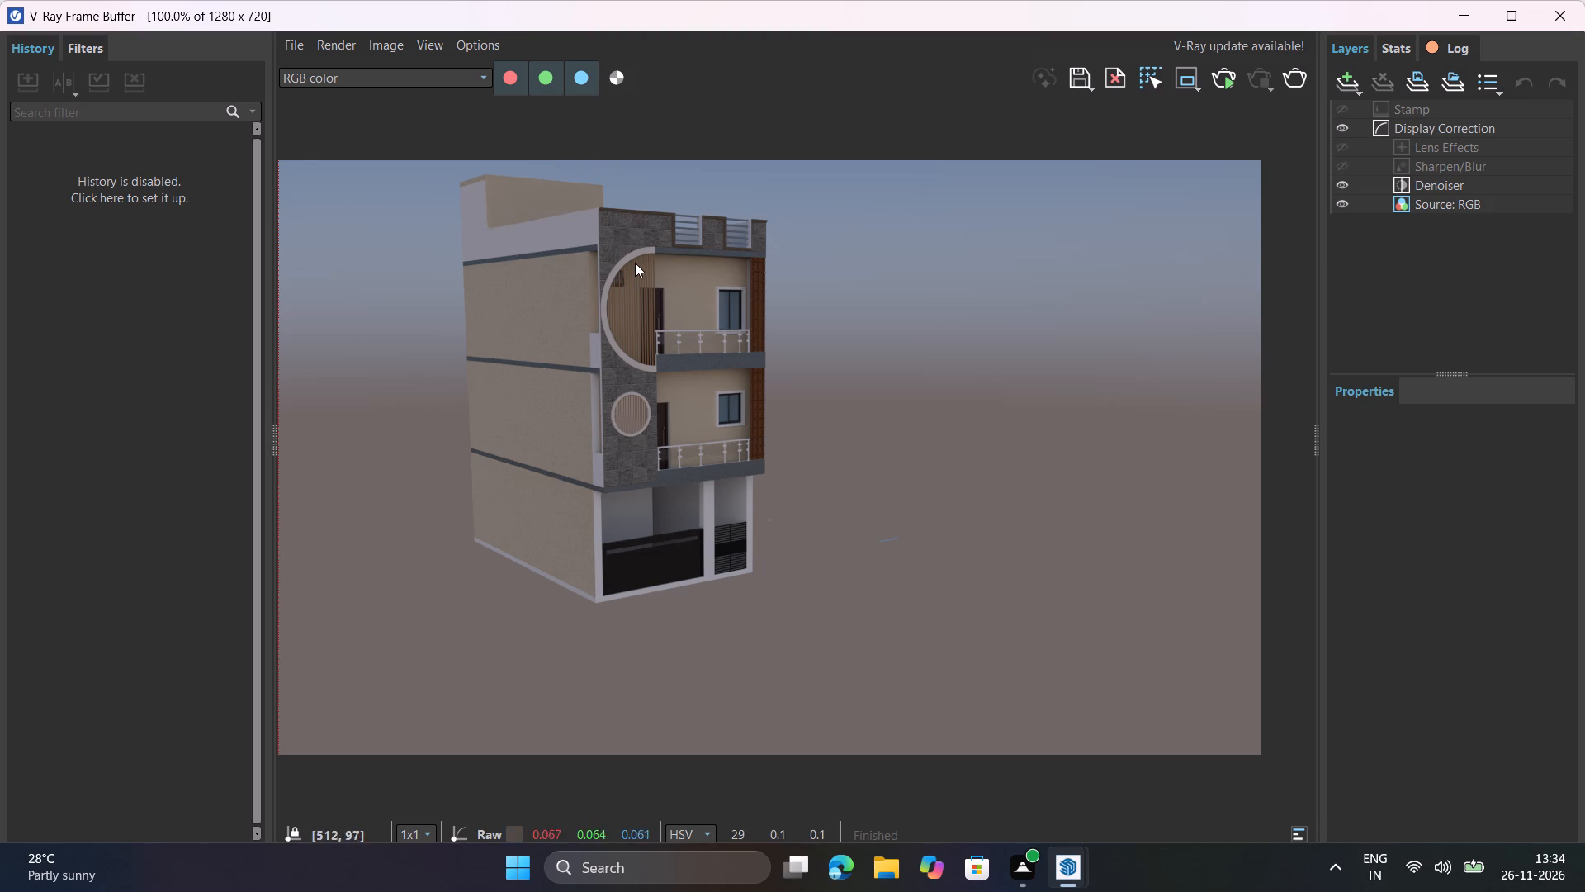
Examine the upper floors' stone cladding, circular screens, balconies and side wall close up in the rendered image.
scroll(636, 267, up, 3)
scroll(636, 267, down, 2)
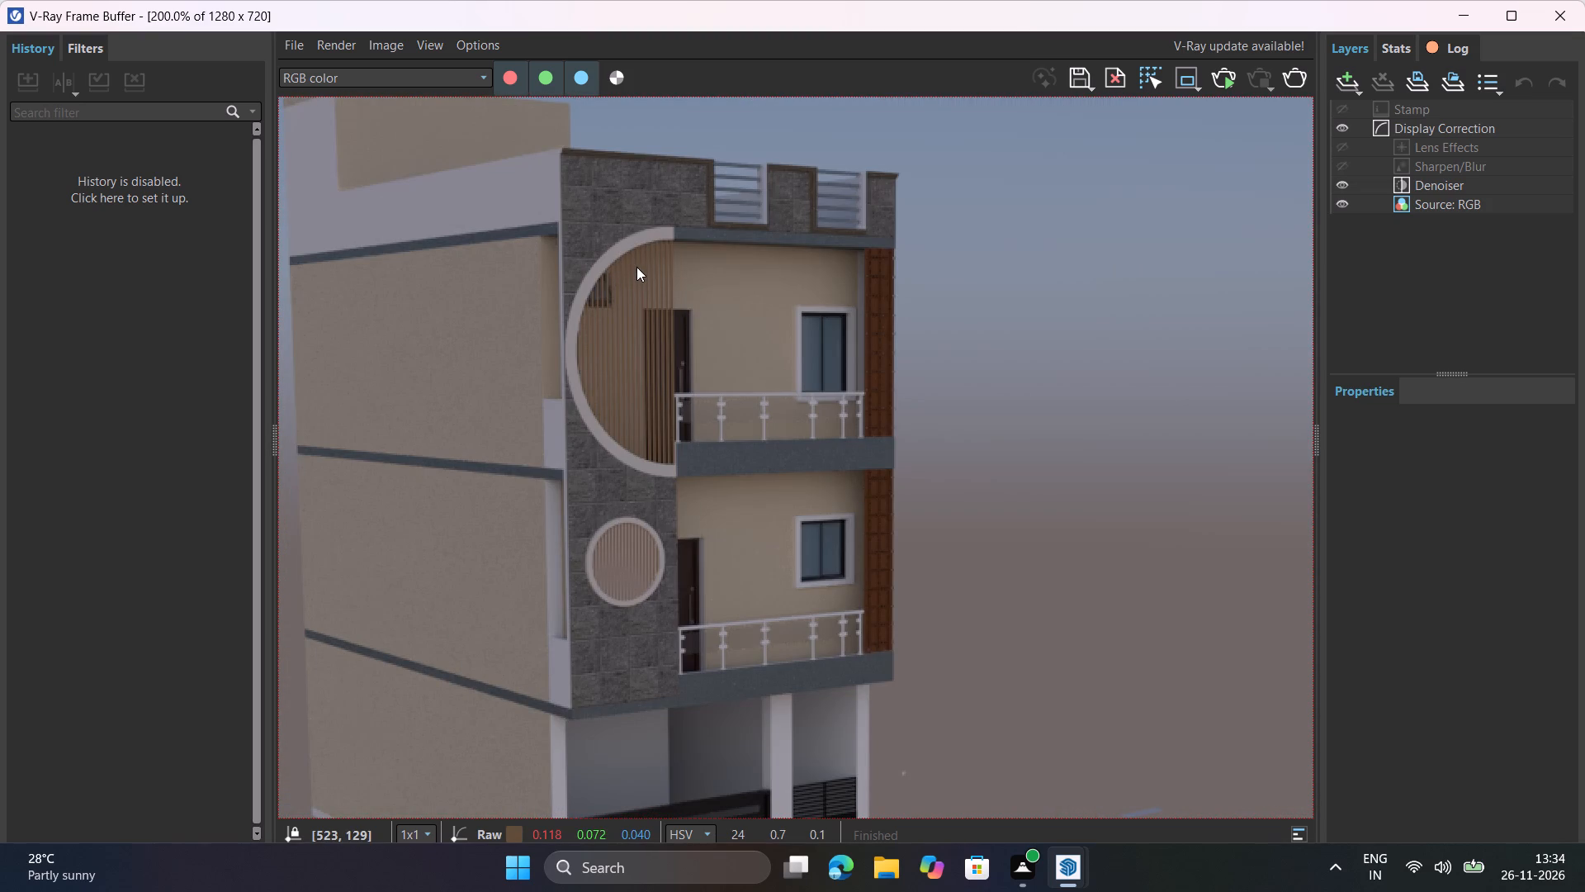
Start an interactive V-Ray render and close the frame buffer window.
click(1227, 79)
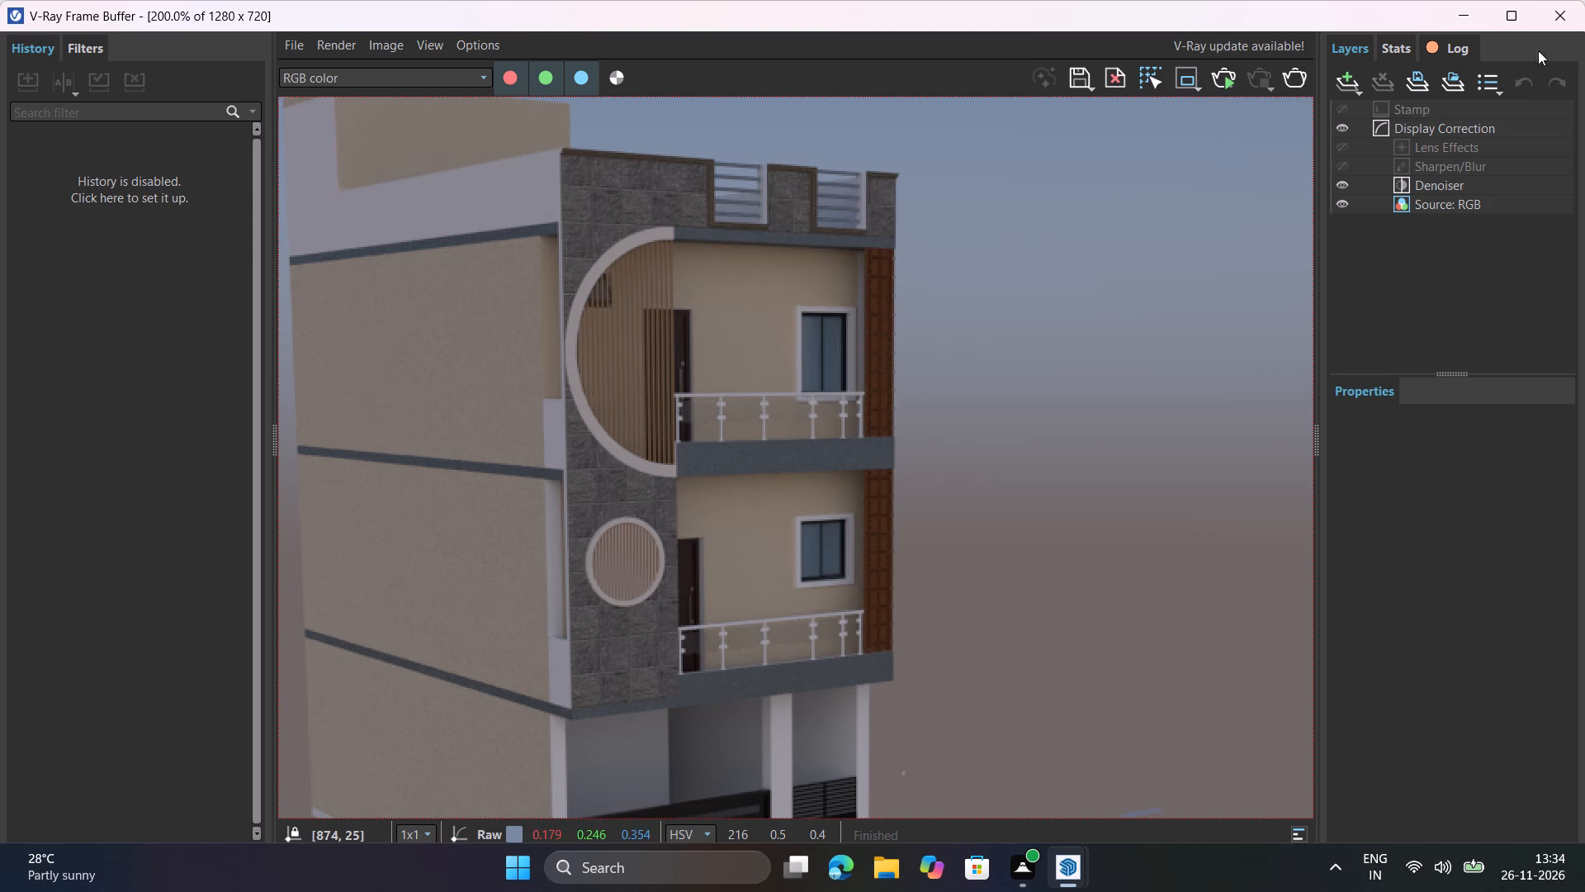
click(1554, 31)
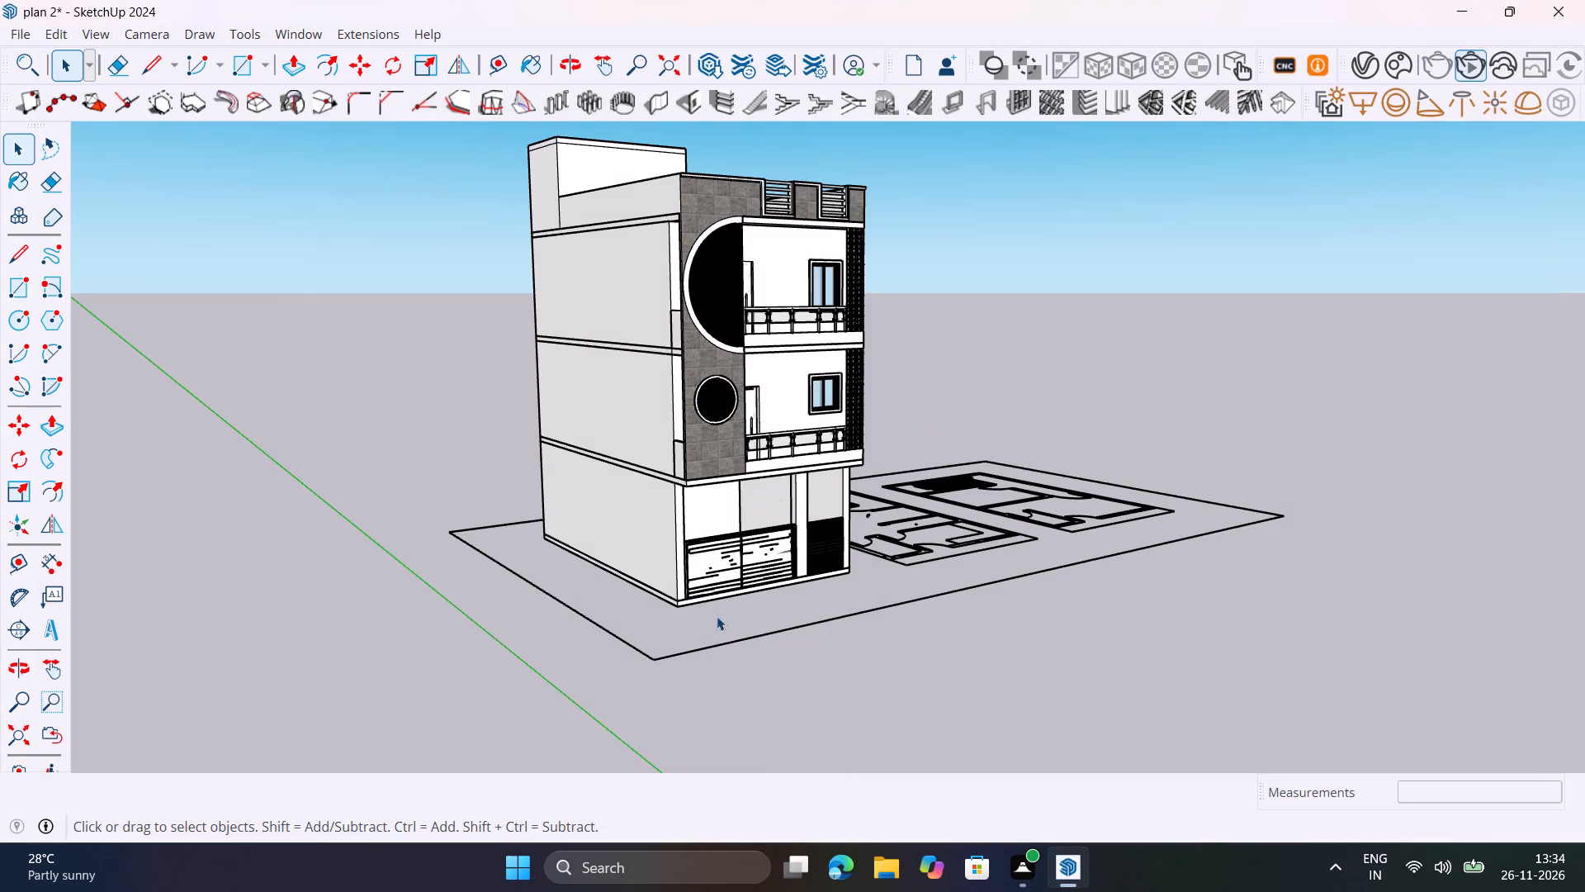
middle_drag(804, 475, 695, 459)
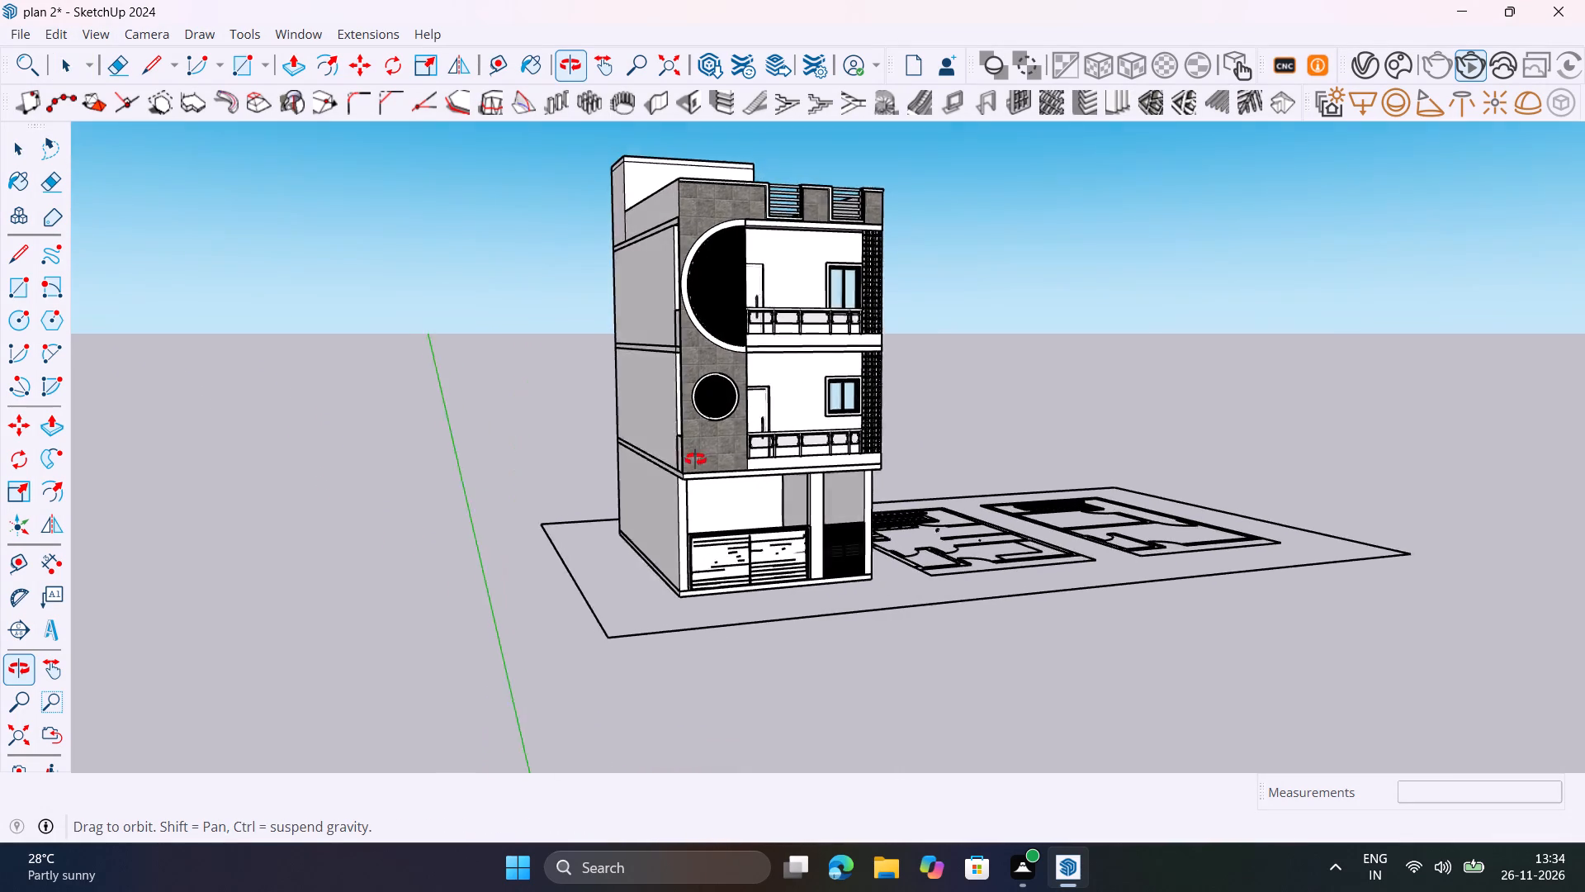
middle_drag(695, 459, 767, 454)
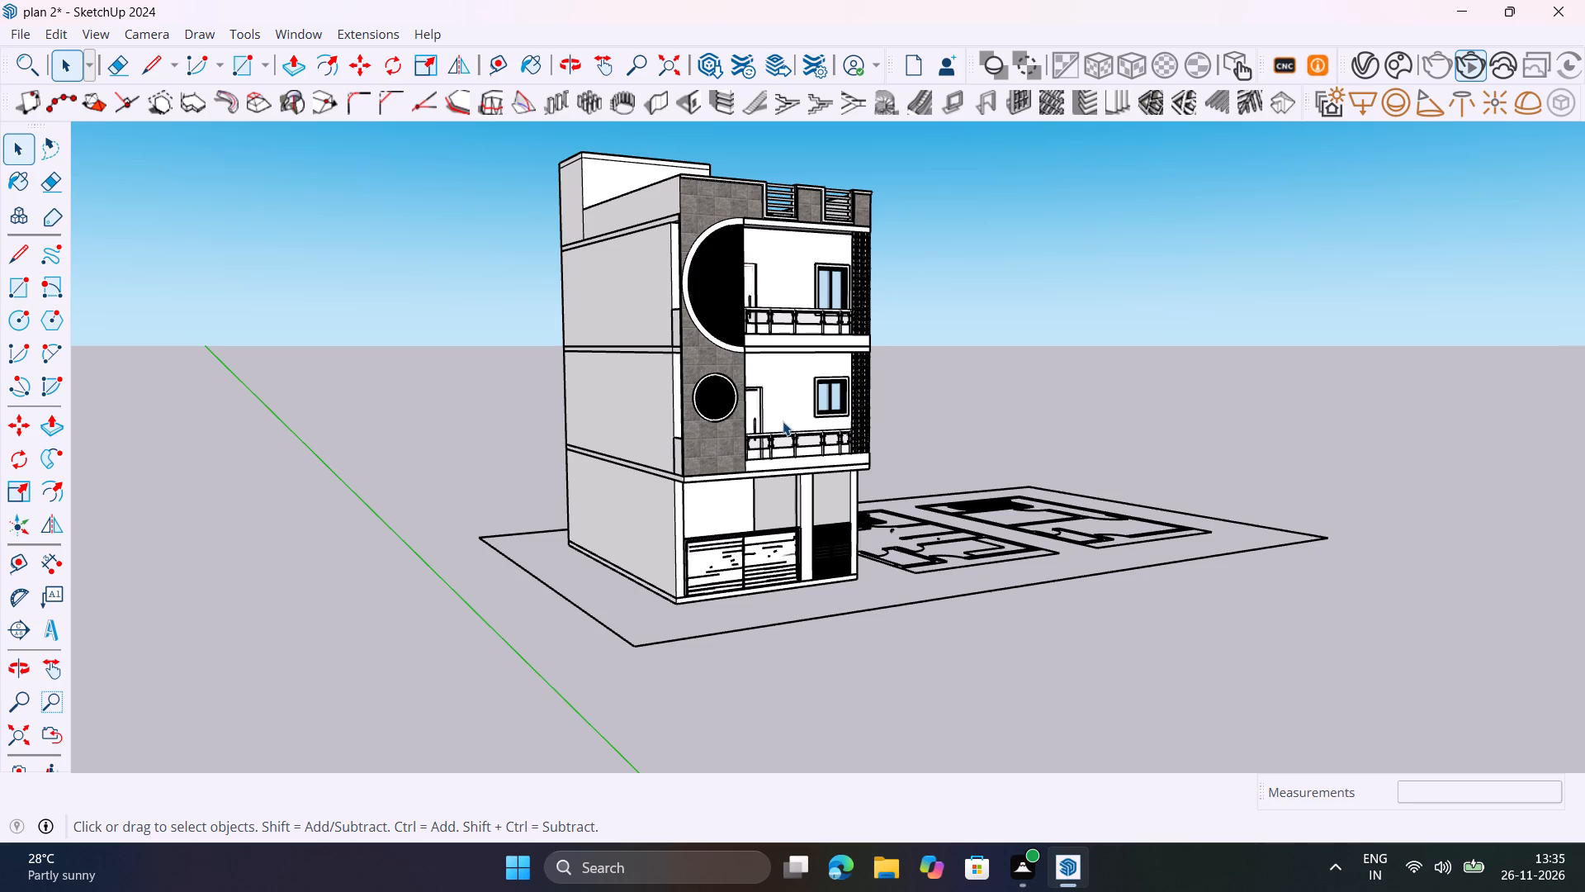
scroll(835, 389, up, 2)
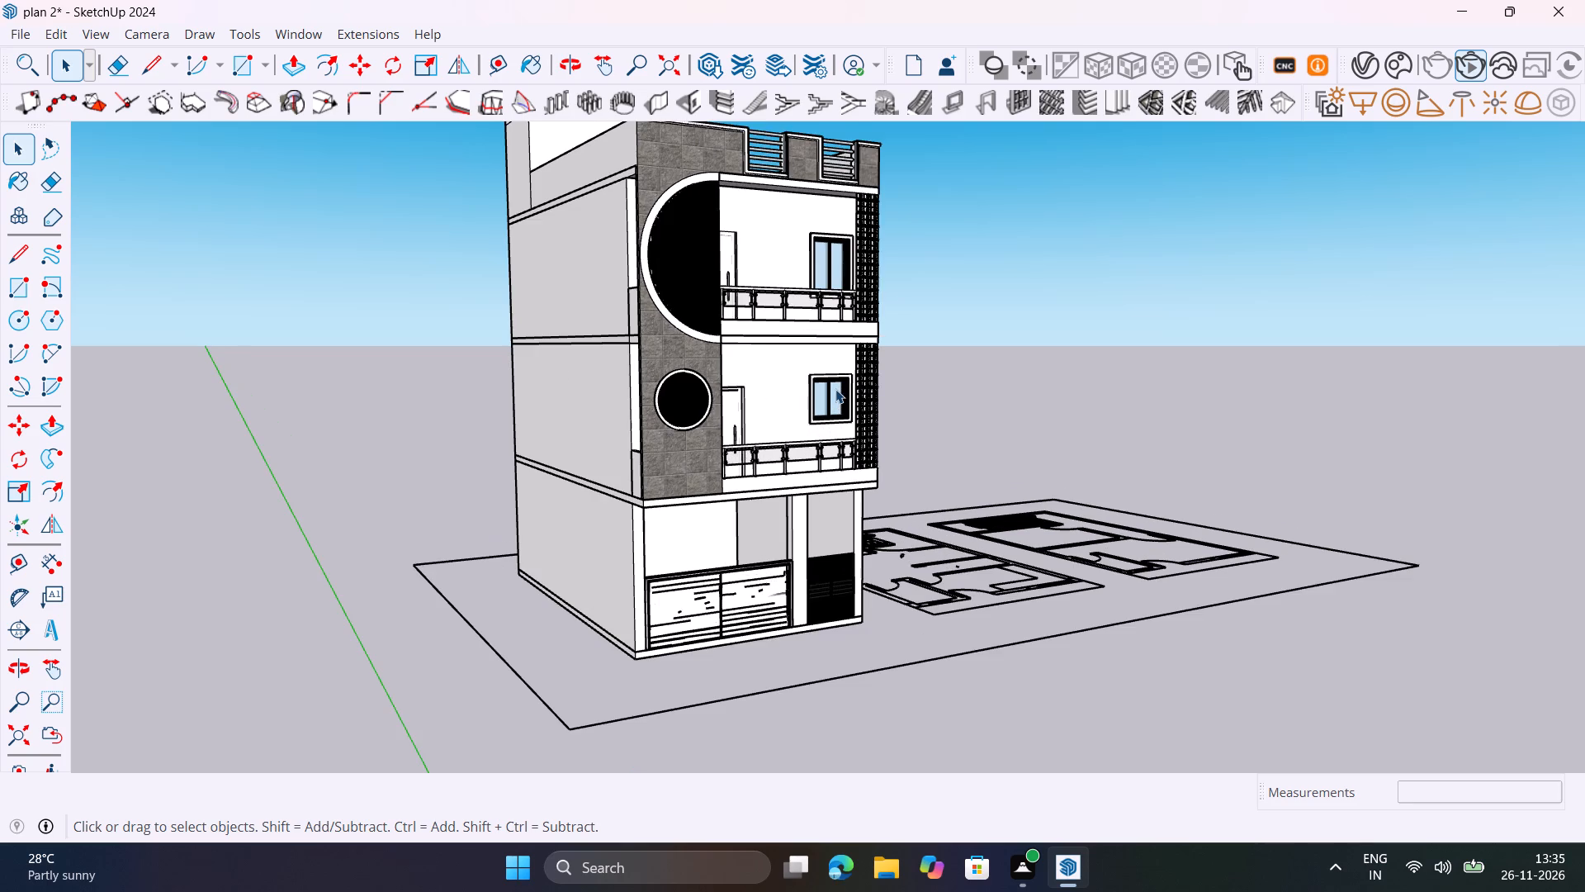
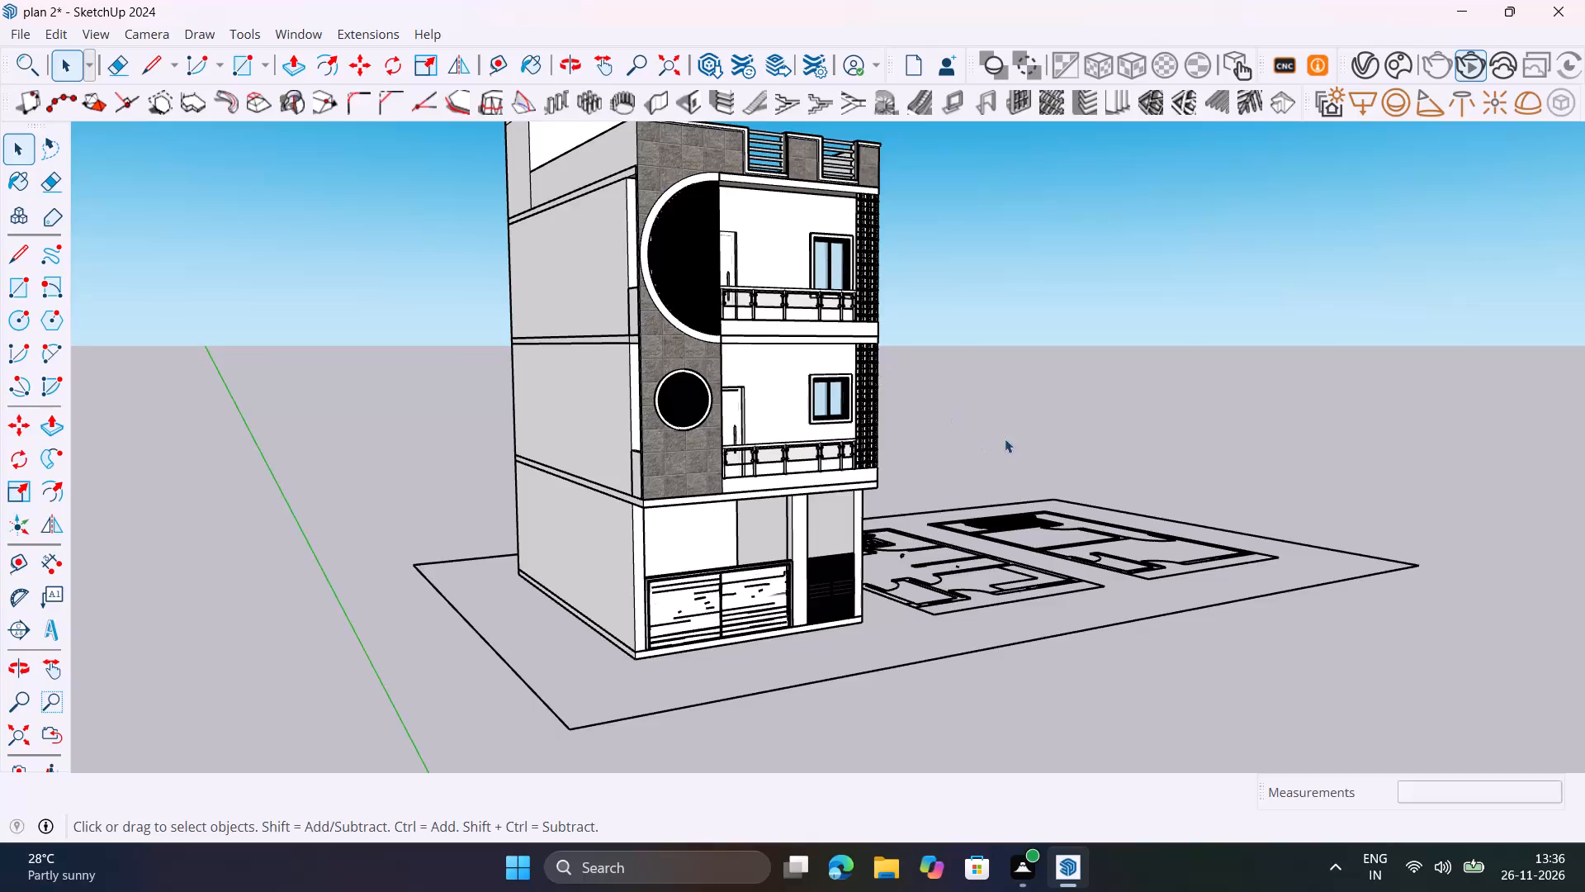
Stop the interactive render and render the whole building with V-Ray from a nearly straight-on view of the front facade.
scroll(1005, 439, down, 3)
middle_drag(1005, 444, 826, 435)
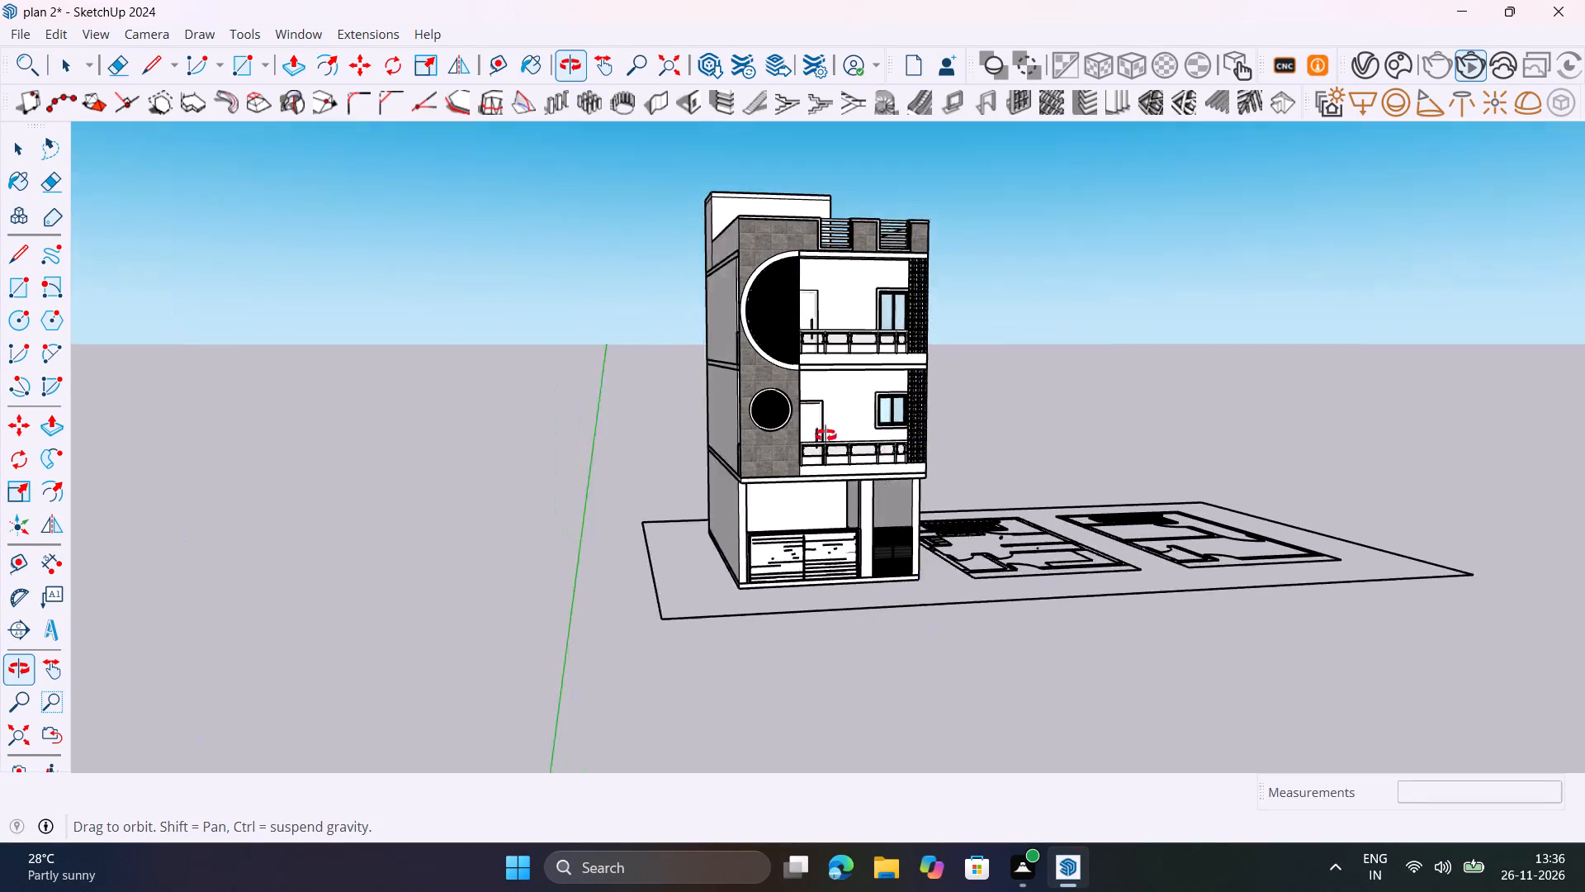
middle_drag(826, 435, 807, 431)
scroll(868, 282, up, 7)
scroll(987, 365, up, 1)
middle_drag(851, 347, 665, 345)
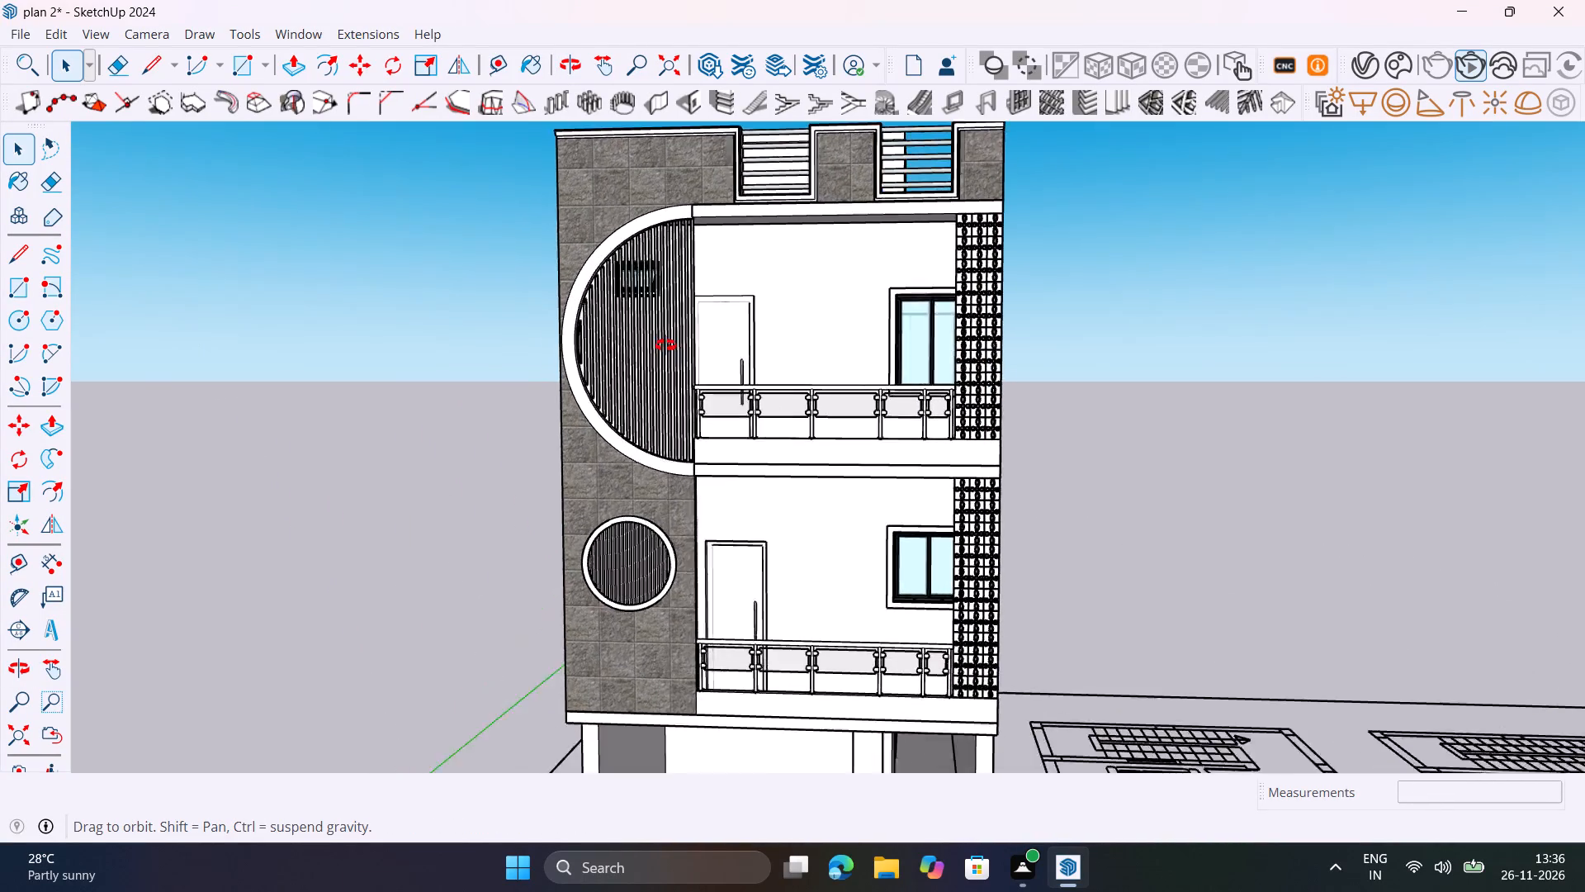
middle_drag(665, 345, 826, 370)
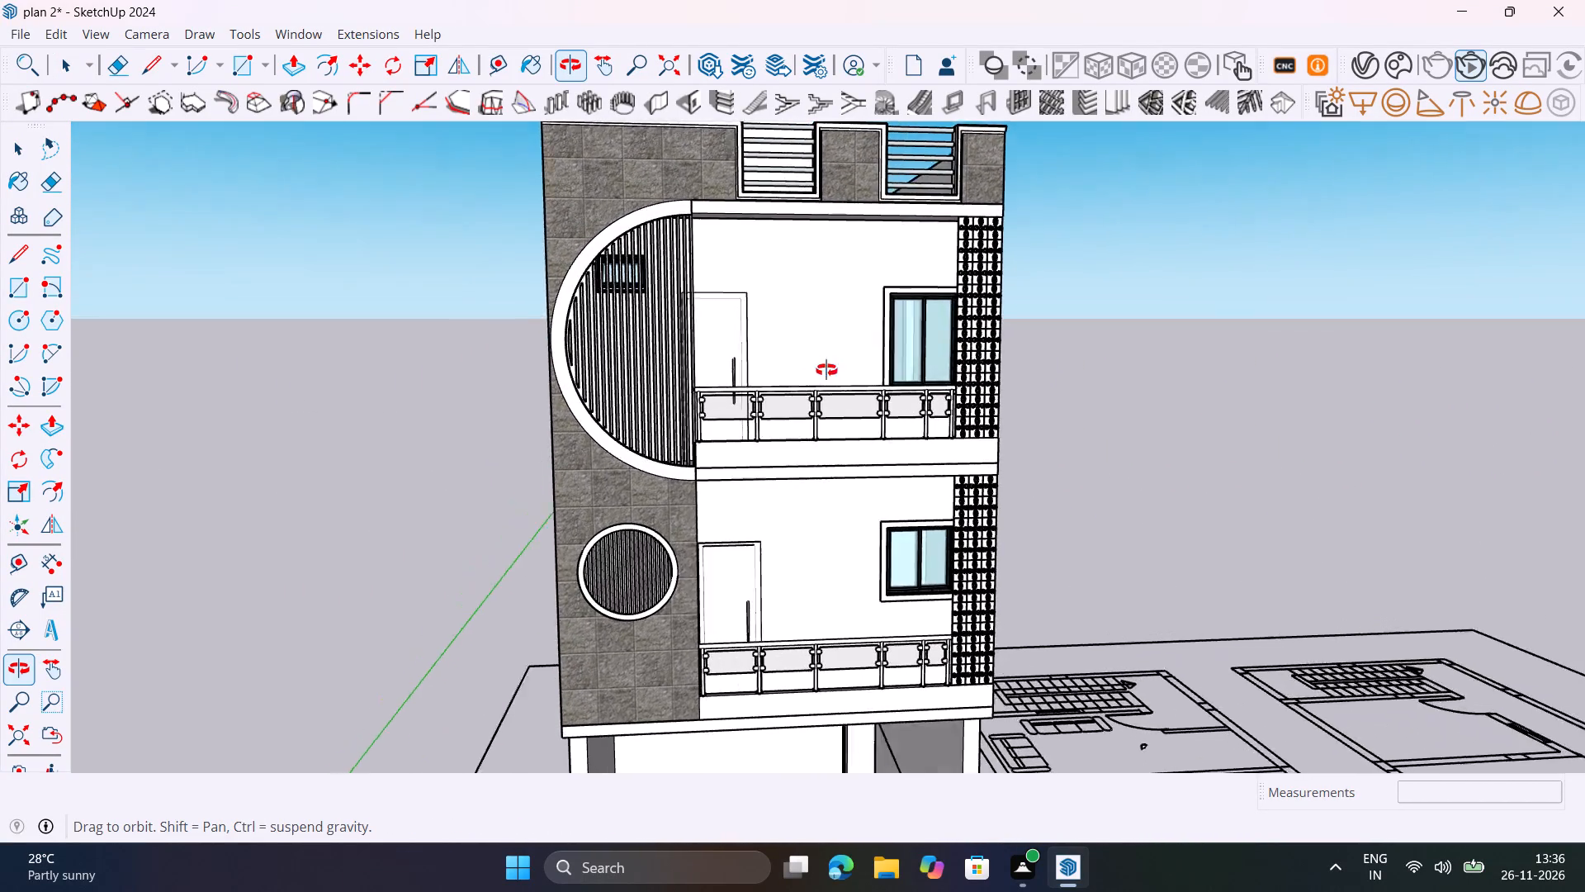
middle_drag(826, 370, 807, 362)
scroll(807, 362, down, 6)
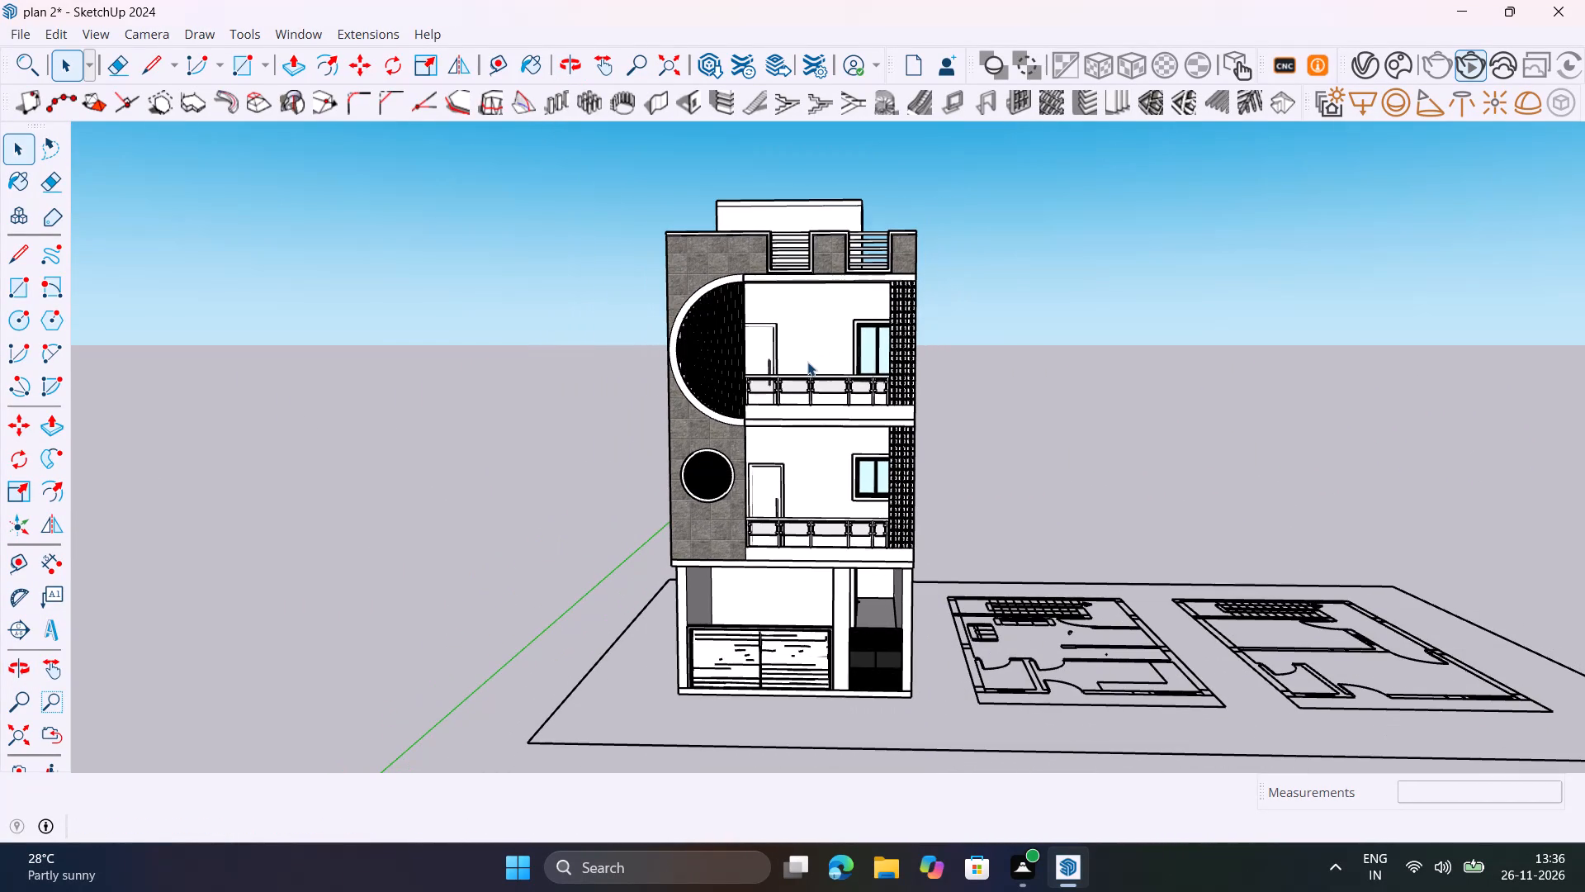
click(1482, 67)
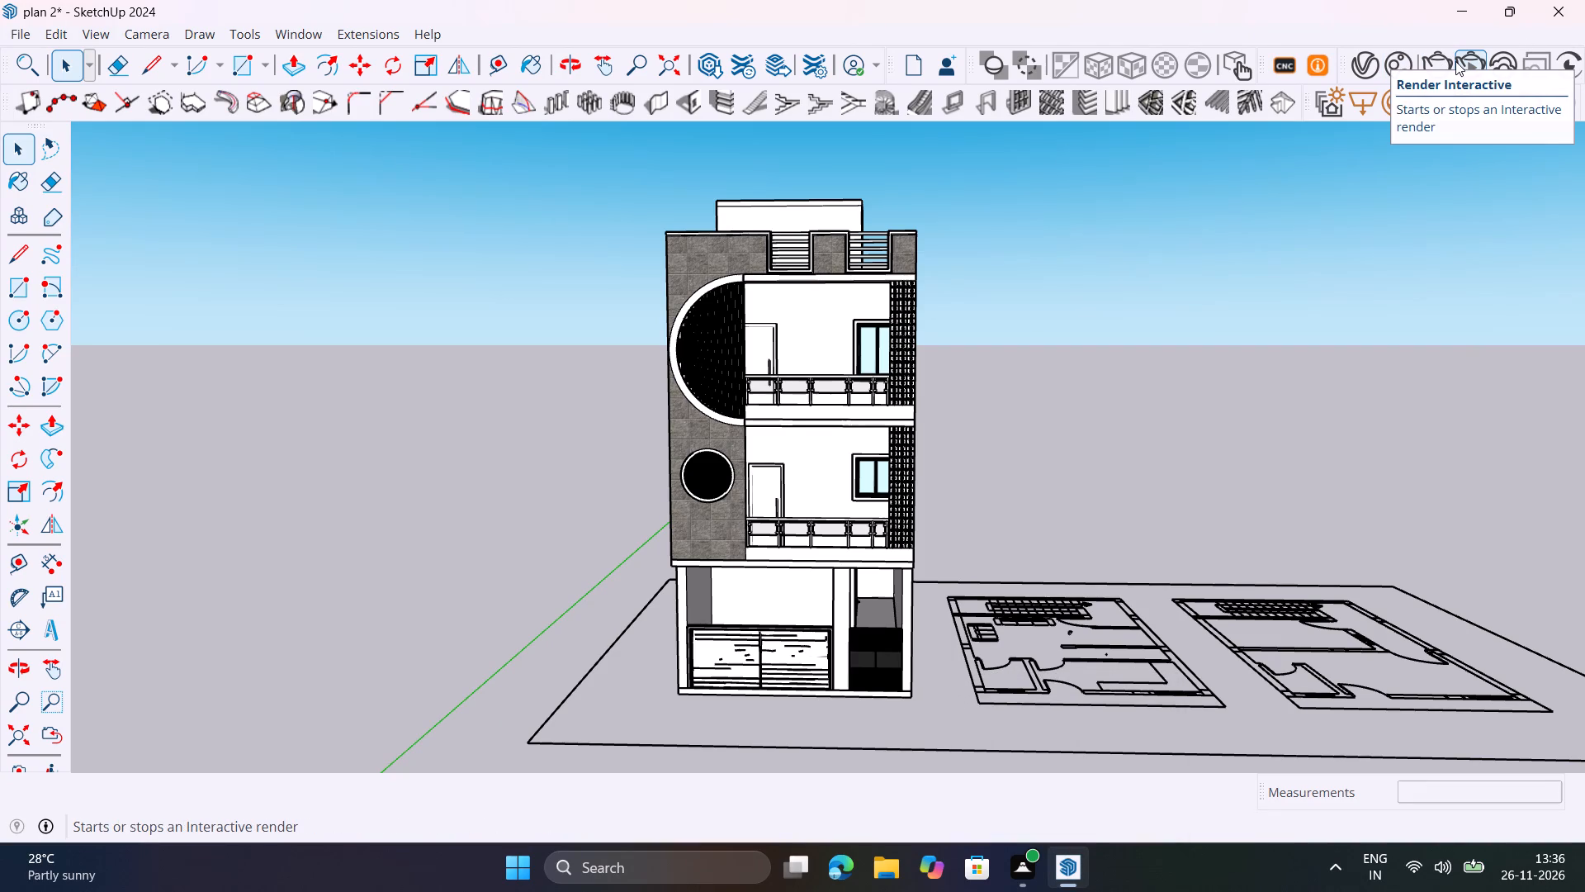
click(1434, 61)
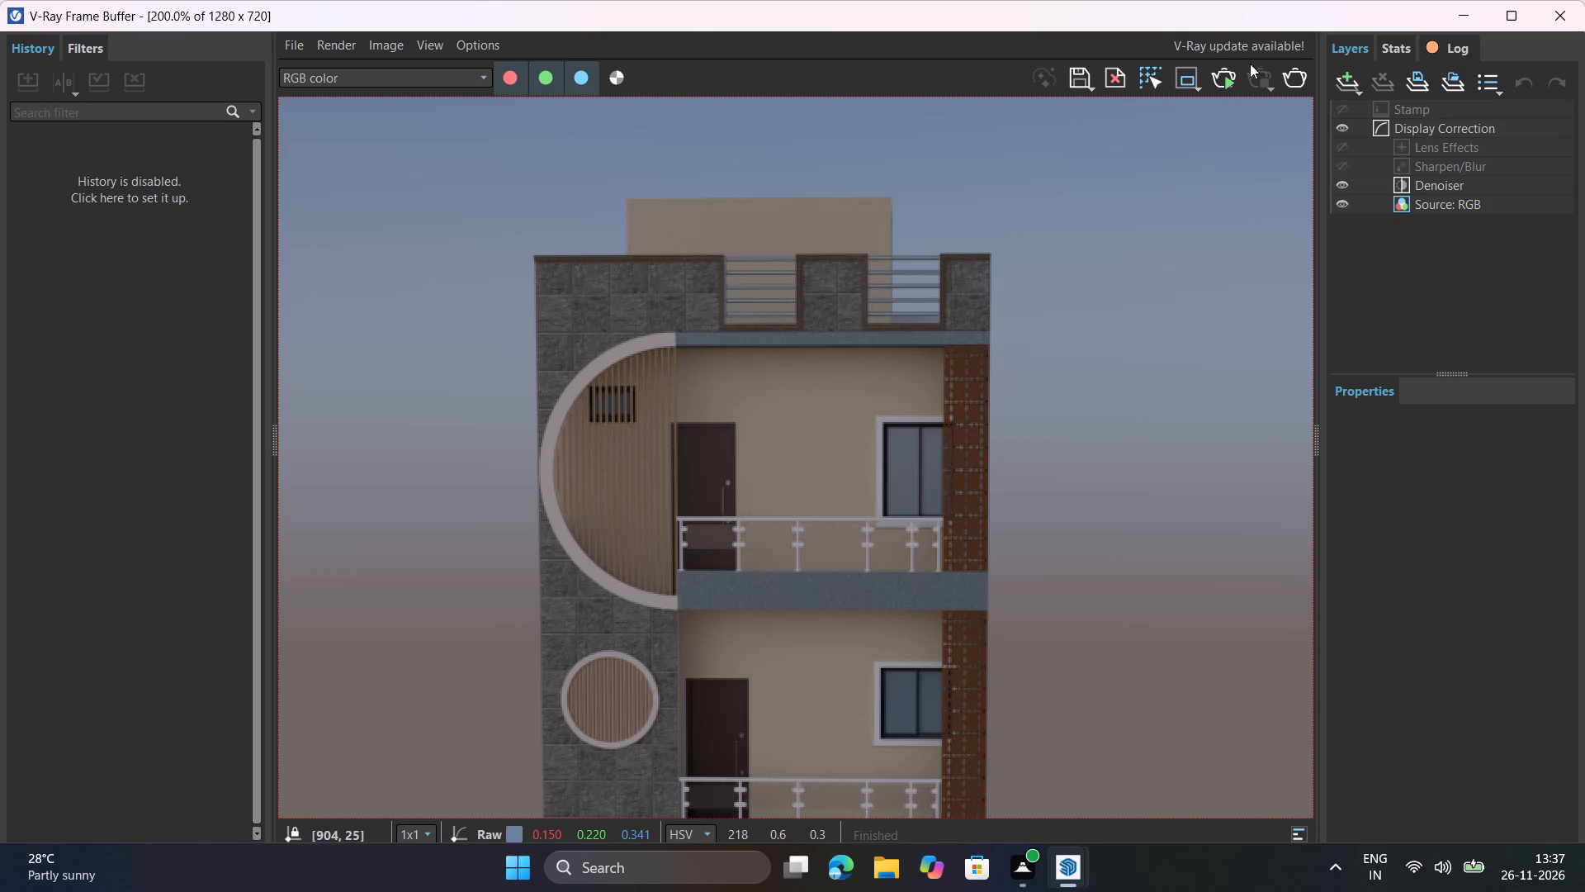
Start an interactive V-Ray render of the front view and close the frame buffer window.
click(1216, 83)
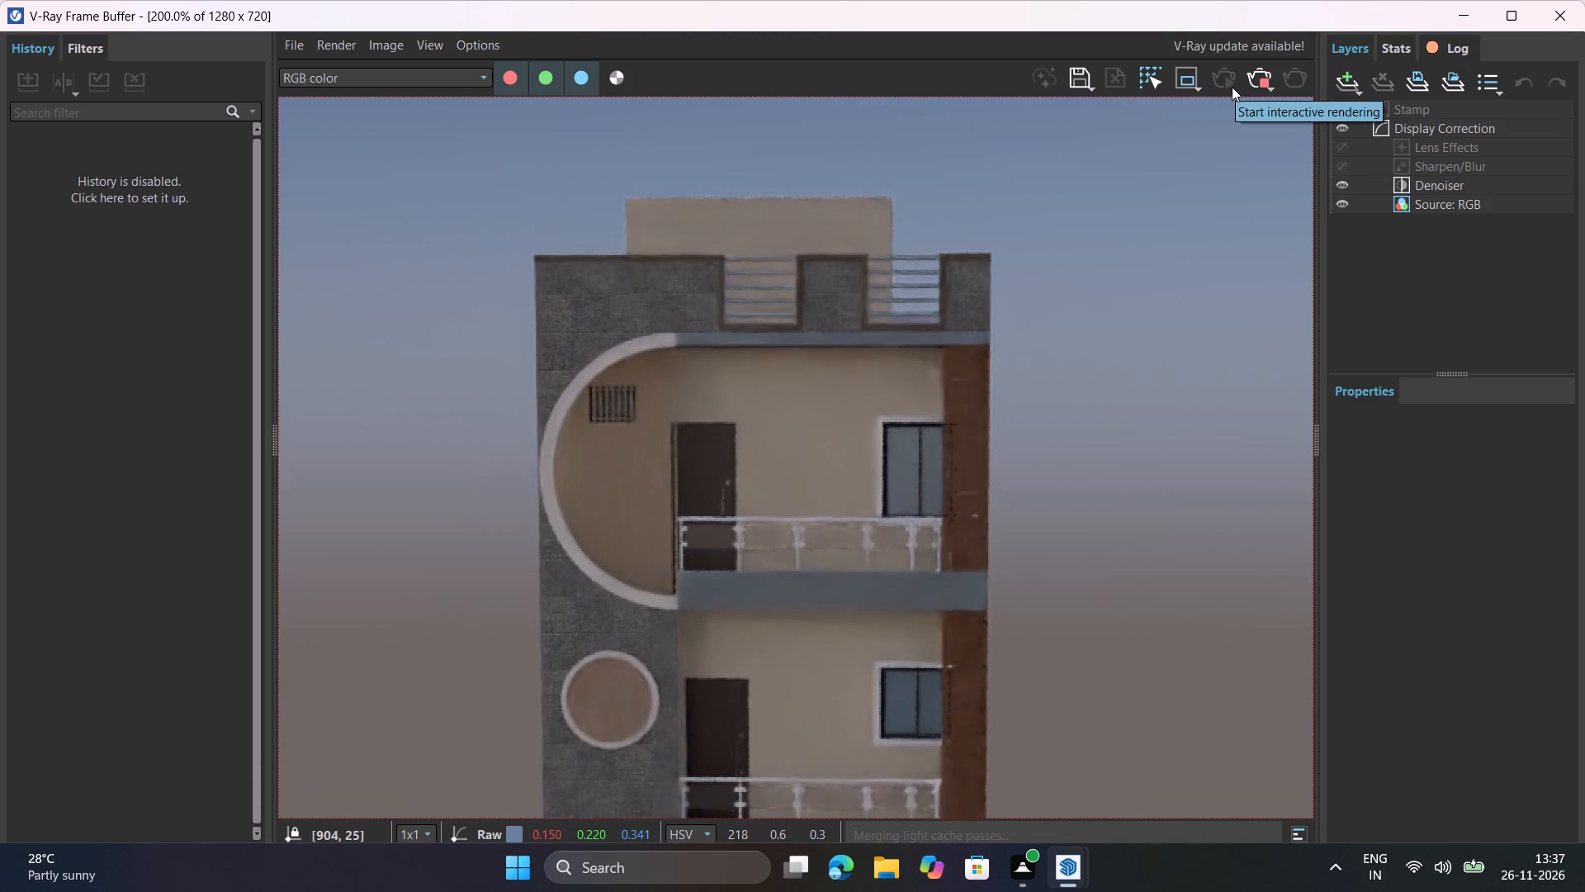
click(1564, 21)
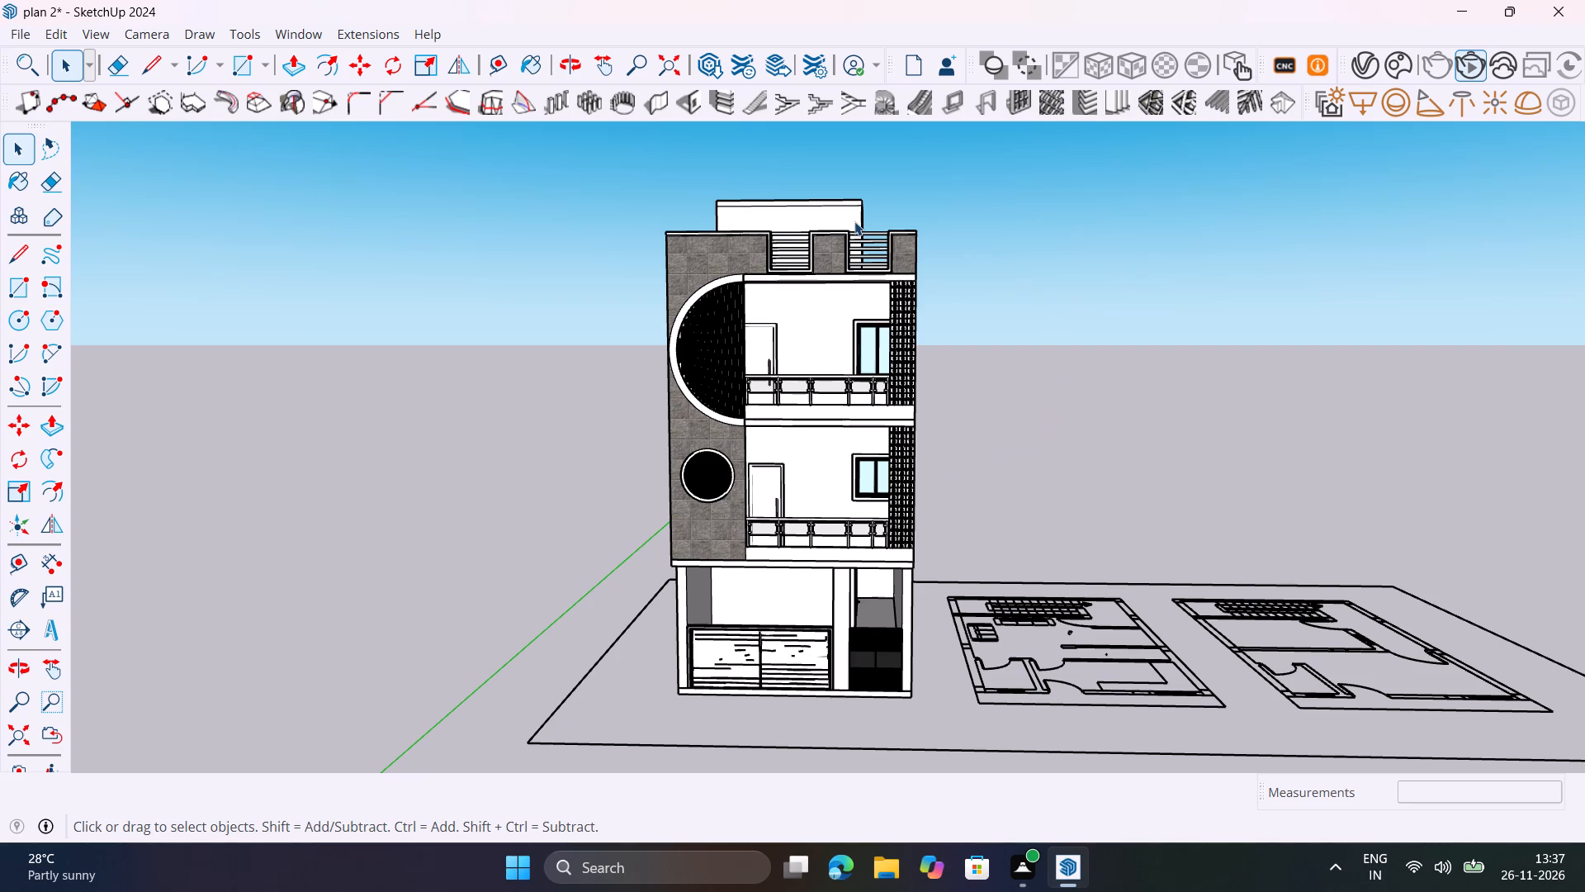
Examine the front facade's circular screens, stone cladding, balconies and perforated side strip in the model, close up and as a whole.
ctrl+scroll(707, 423, up, 9)
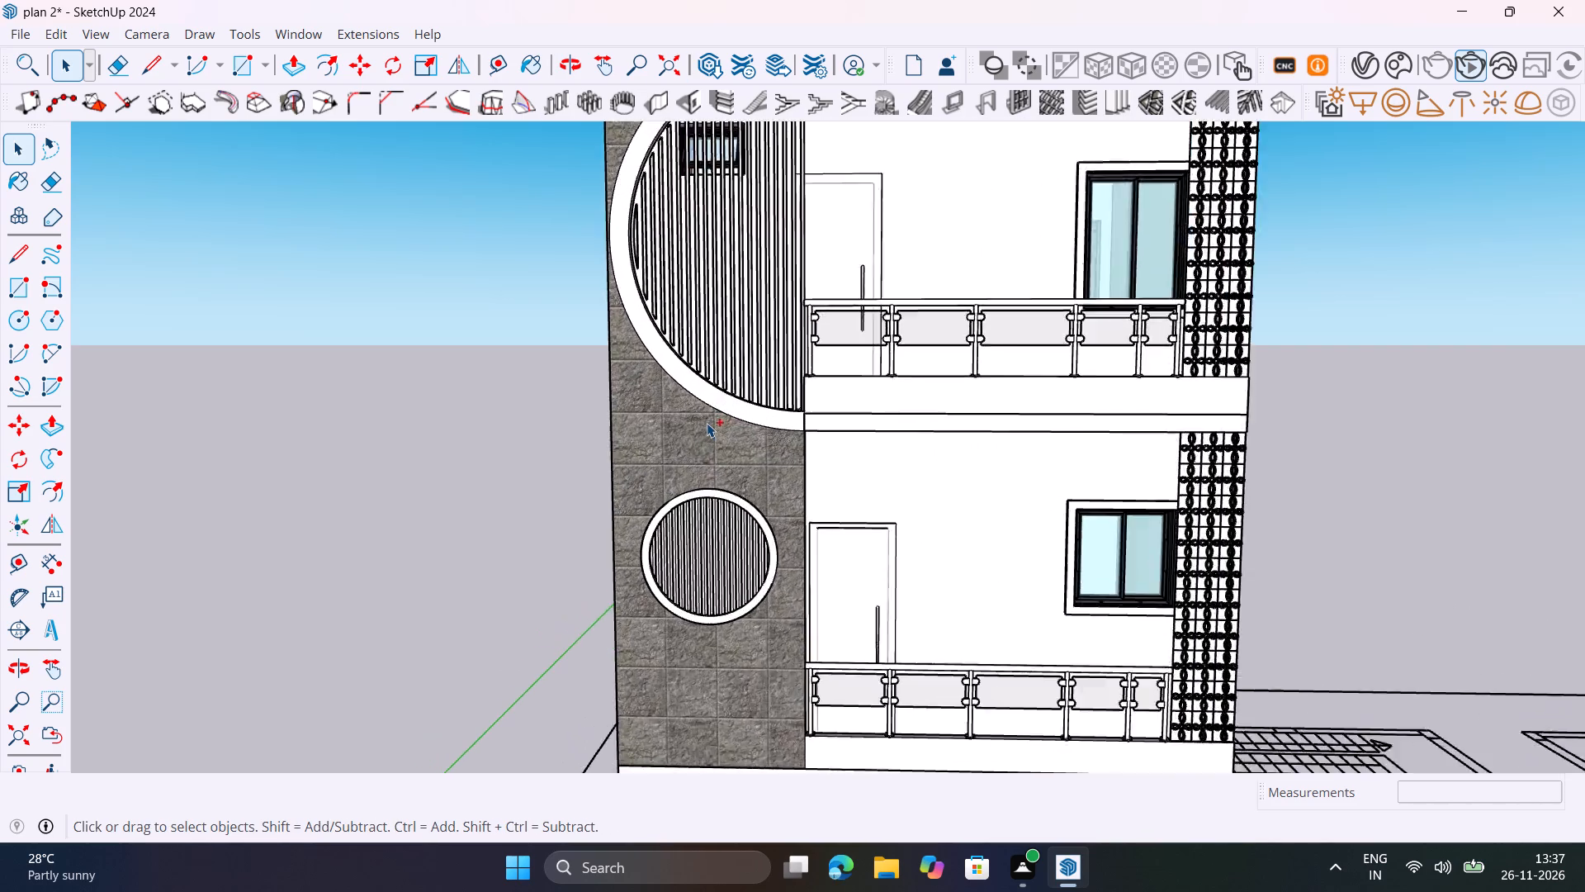
ctrl+scroll(707, 423, up, 4)
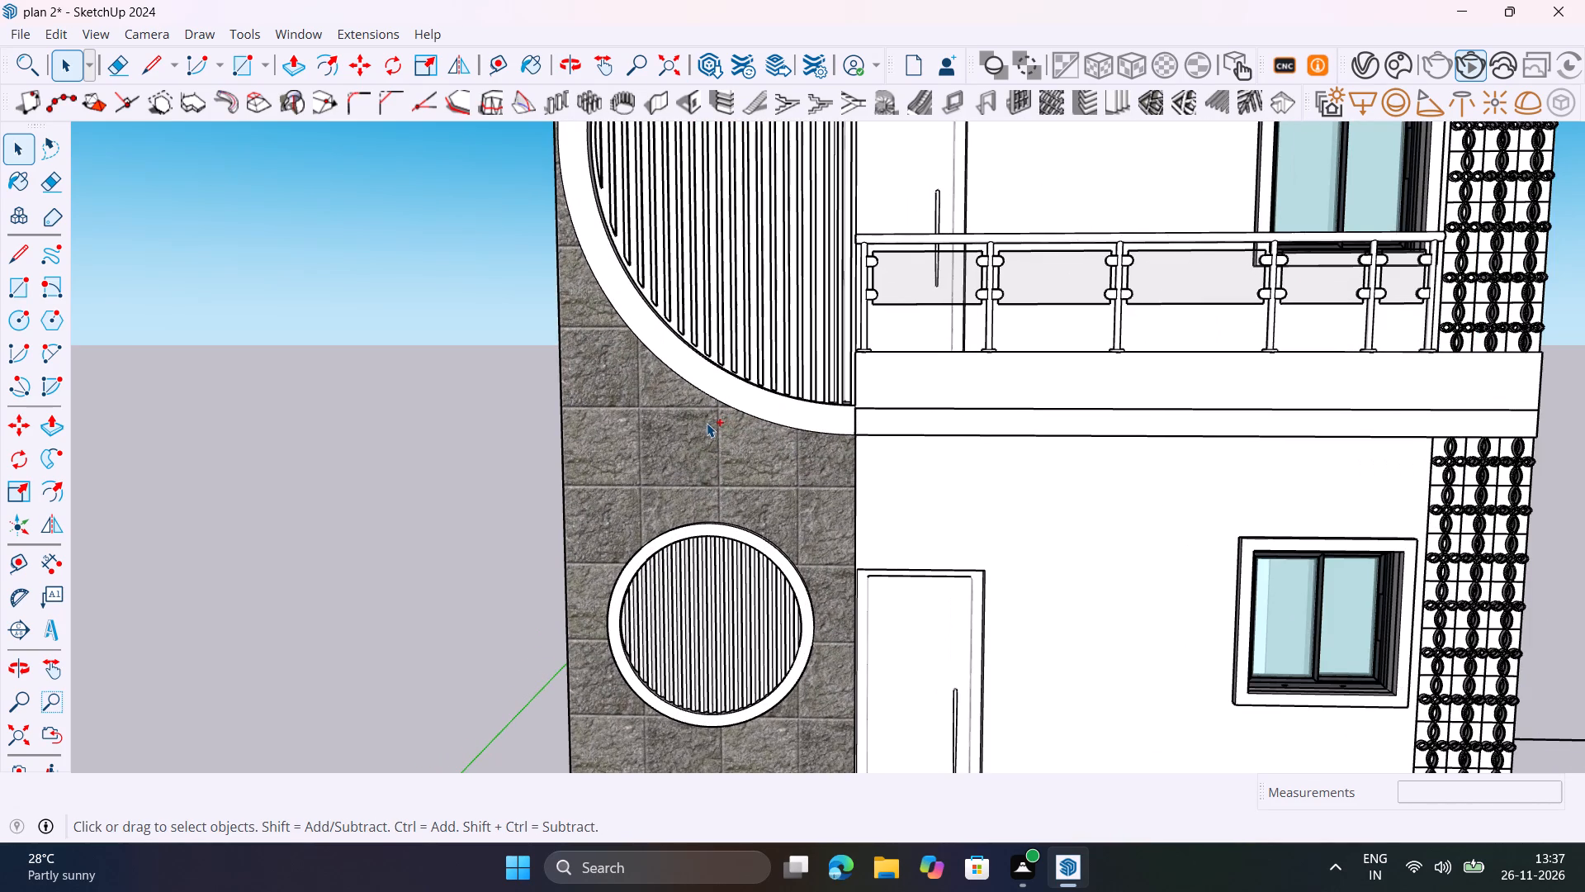
ctrl+scroll(707, 423, down, 5)
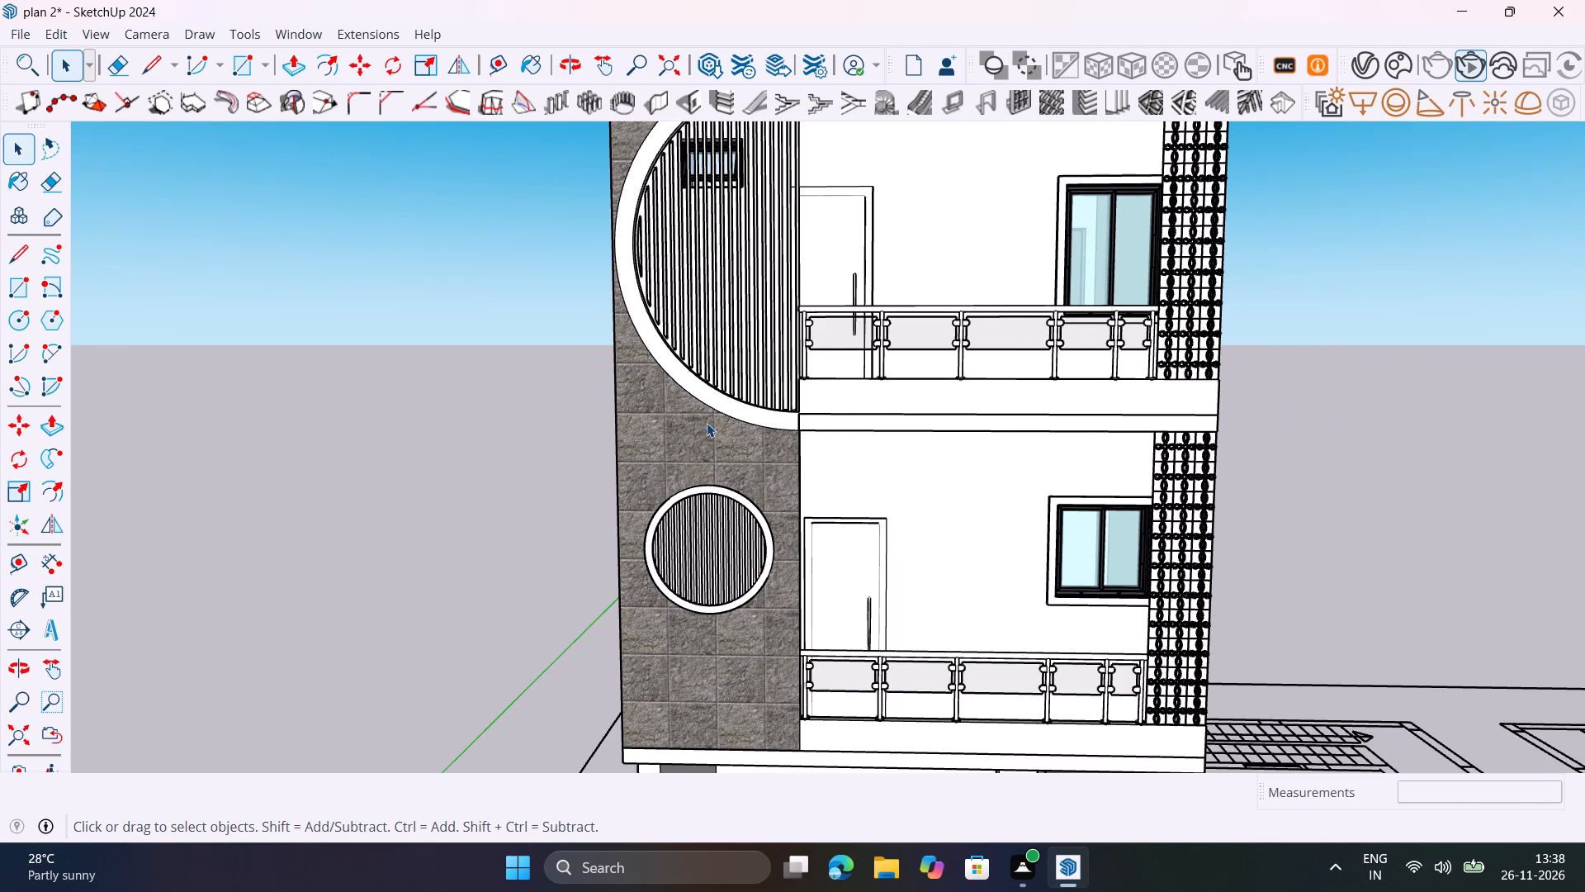
ctrl+scroll(707, 423, down, 5)
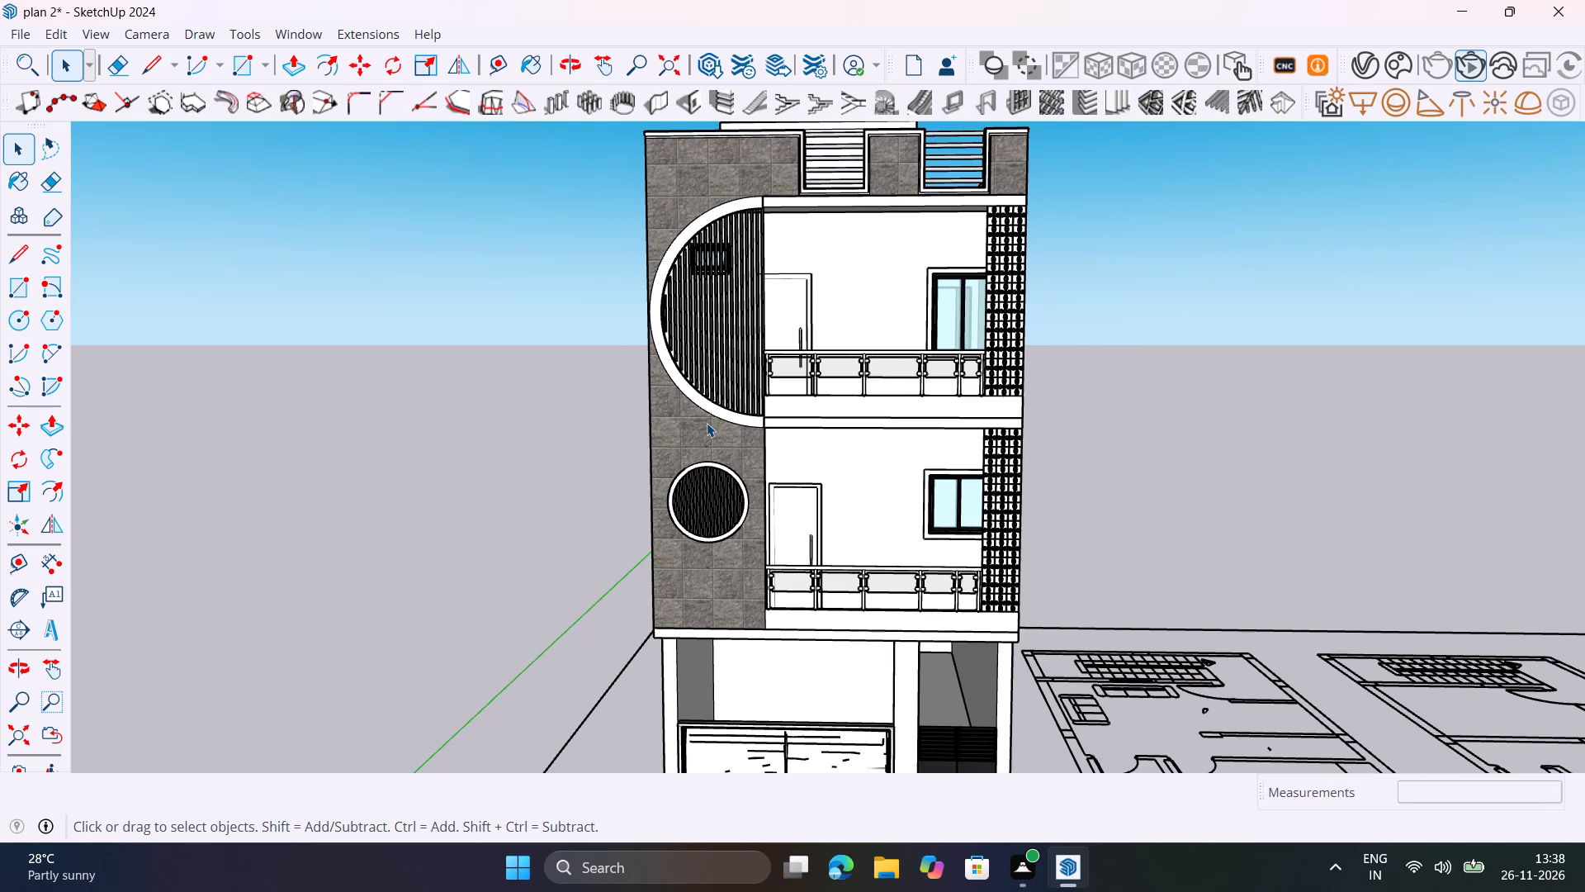
scroll(879, 401, down, 2)
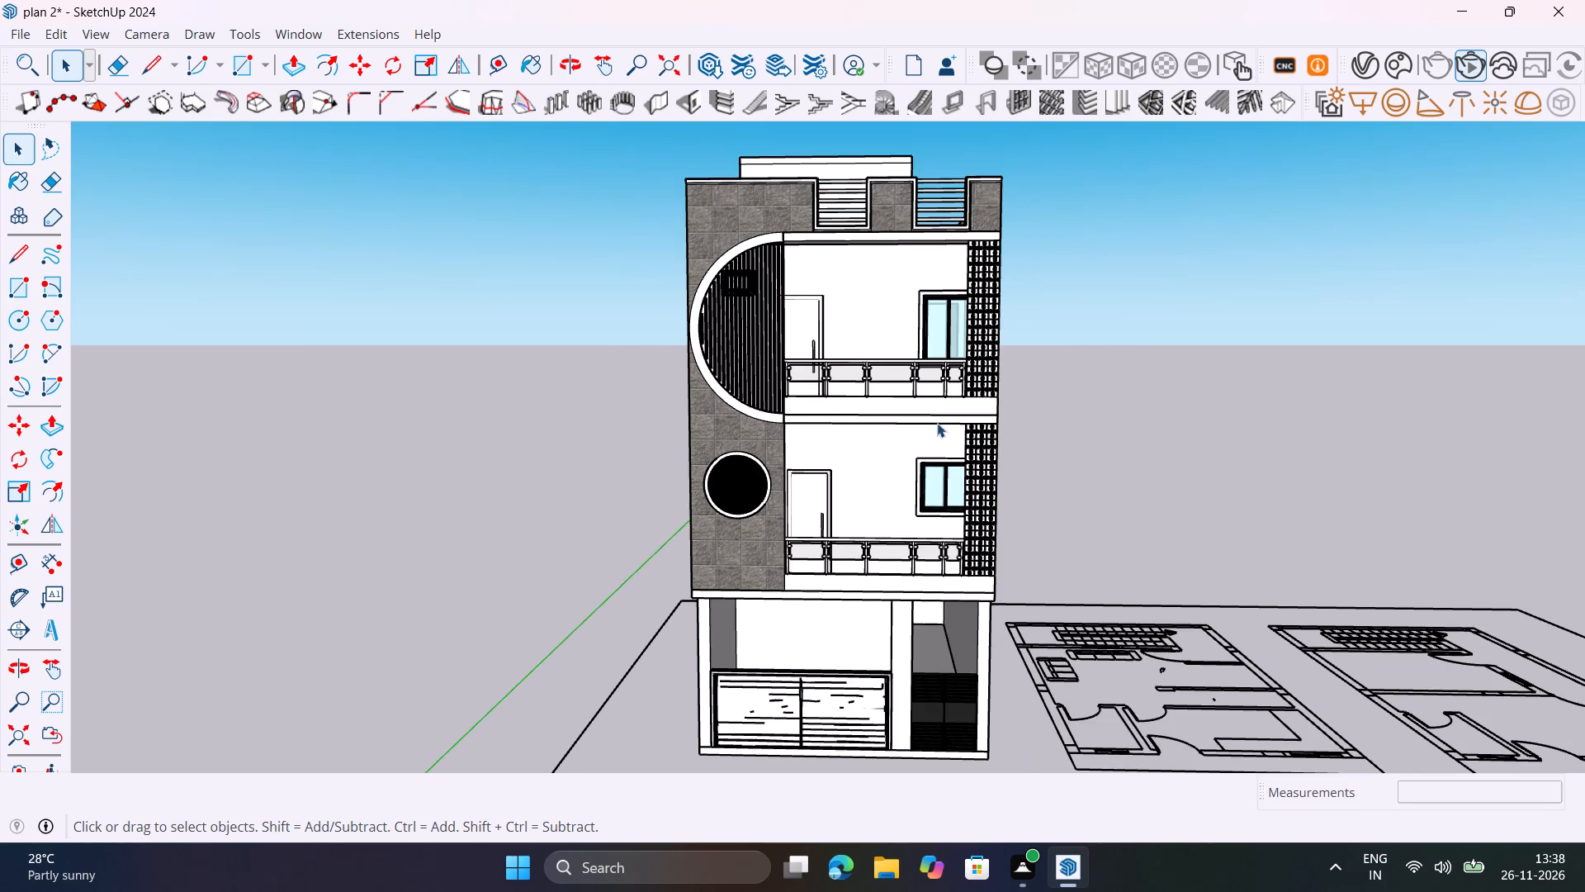
middle_drag(932, 423, 965, 503)
scroll(965, 503, up, 3)
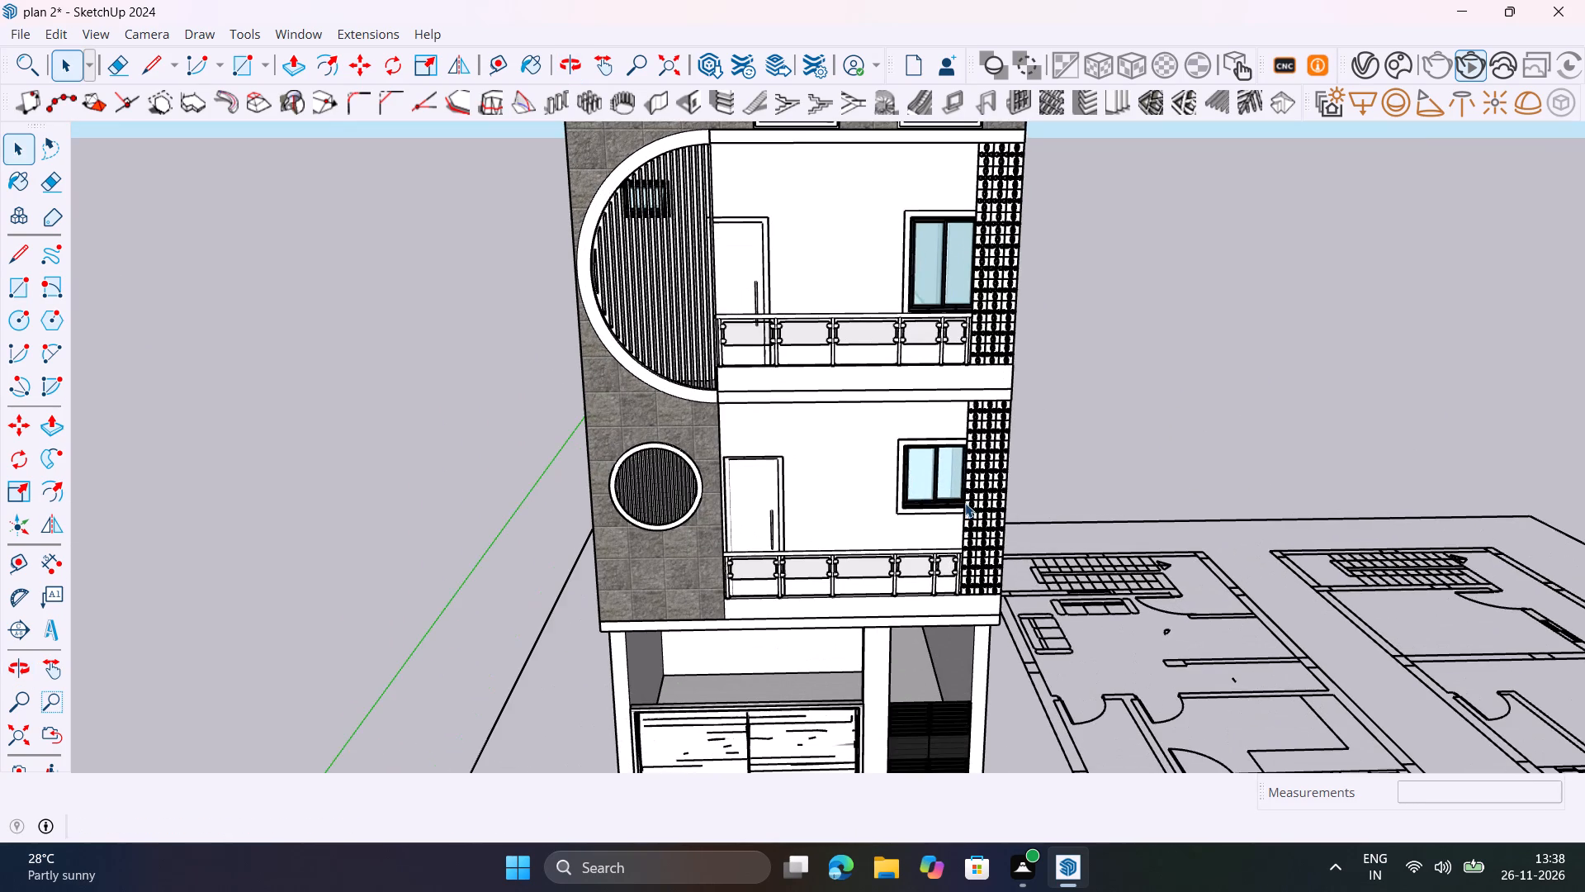
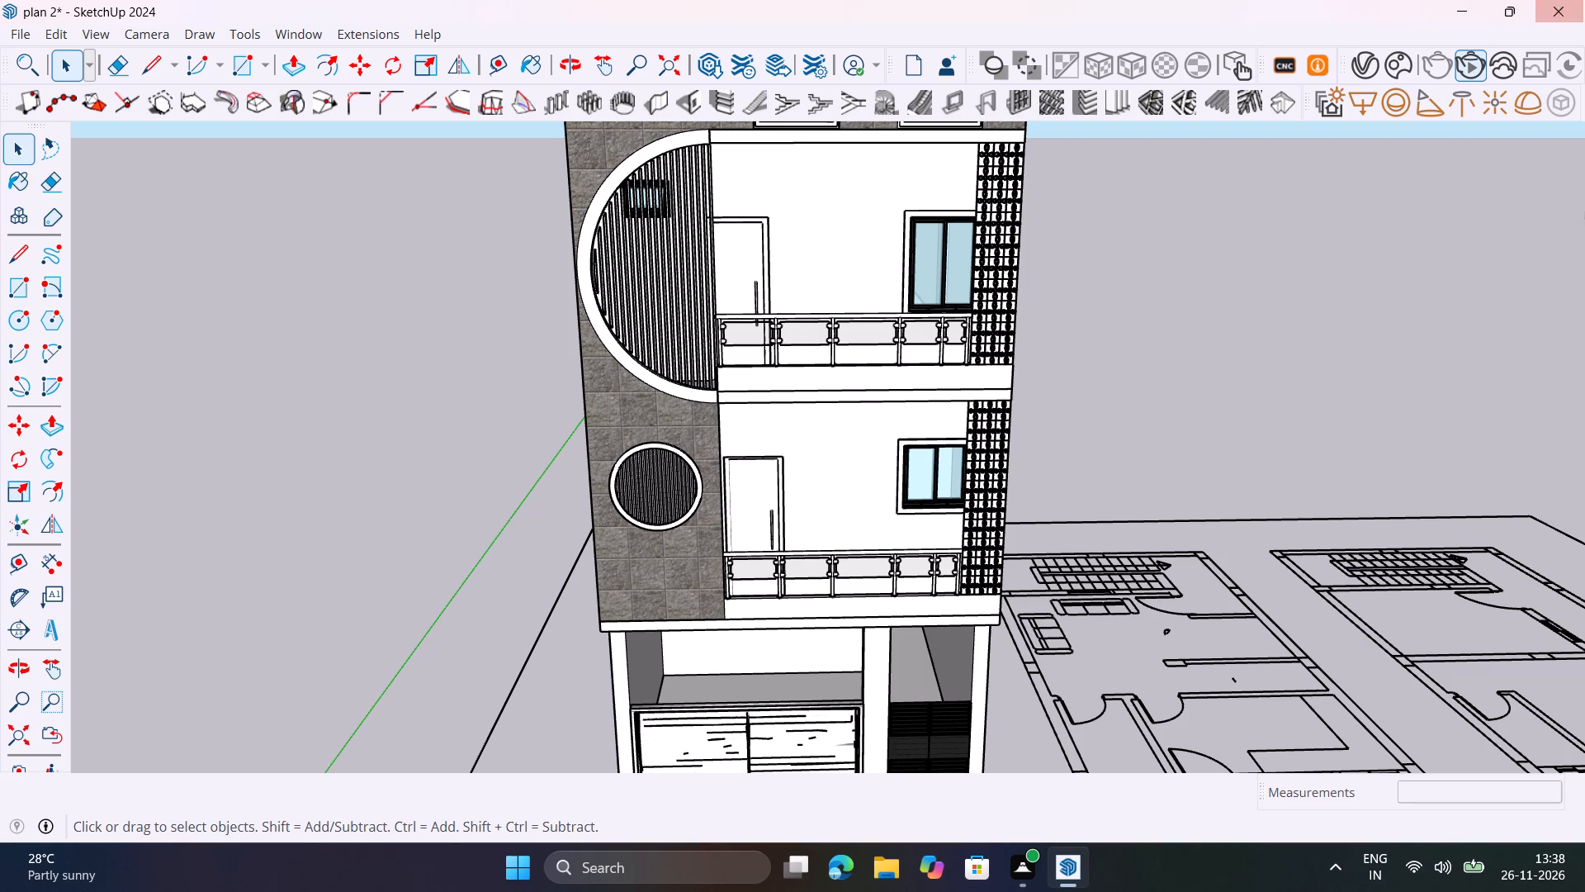
Examine the front facade's circular screens, stone cladding, balconies and windows in the model, close up and as a whole.
scroll(1584, 363, up, 2)
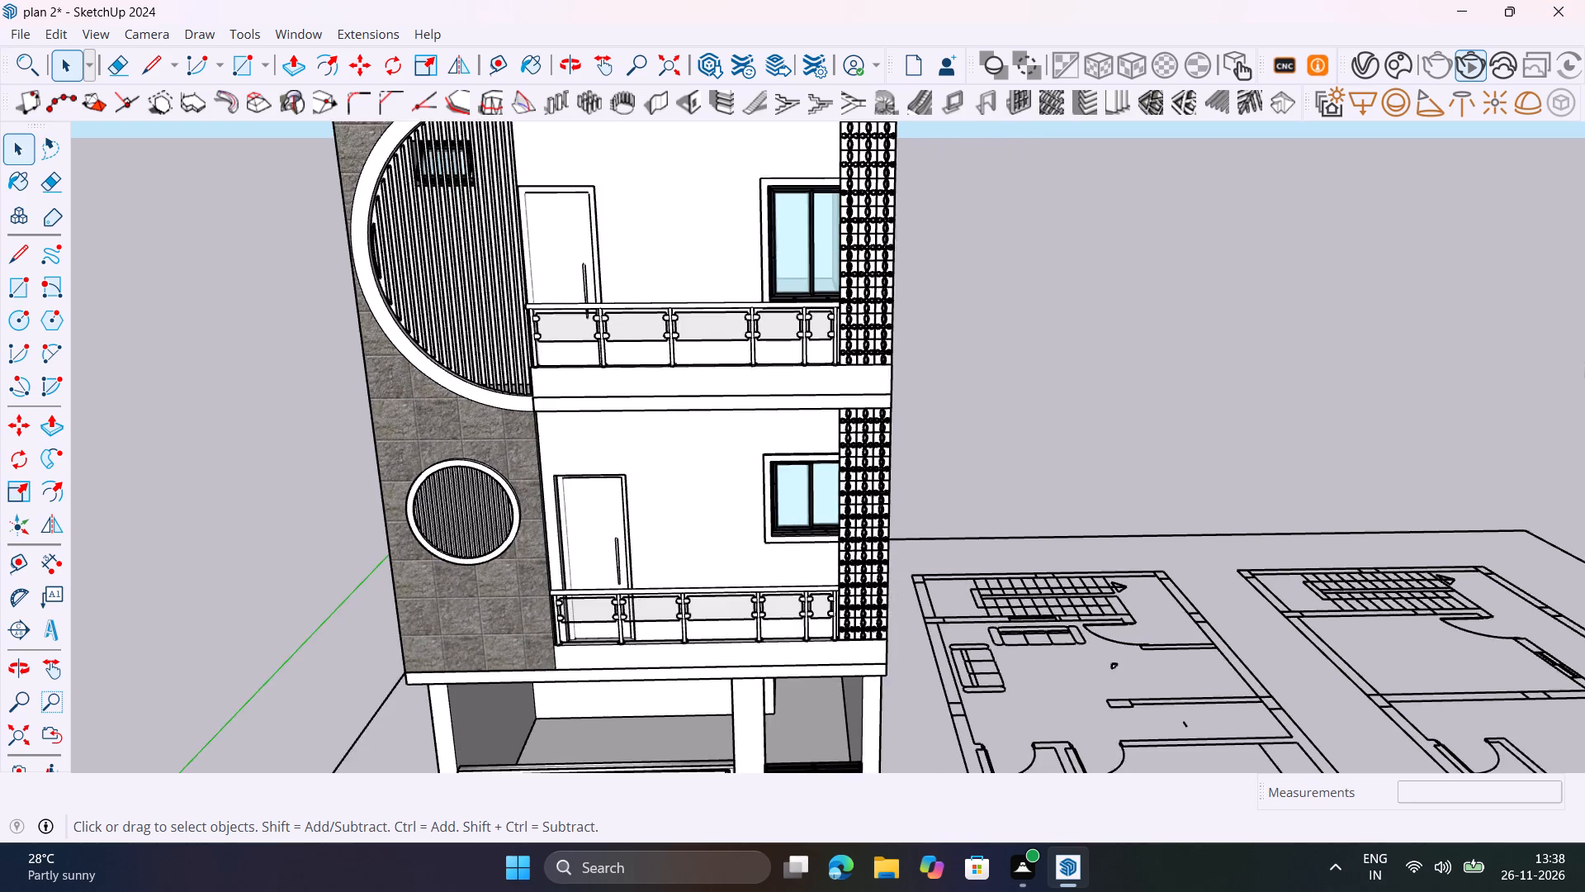
scroll(1584, 363, down, 2)
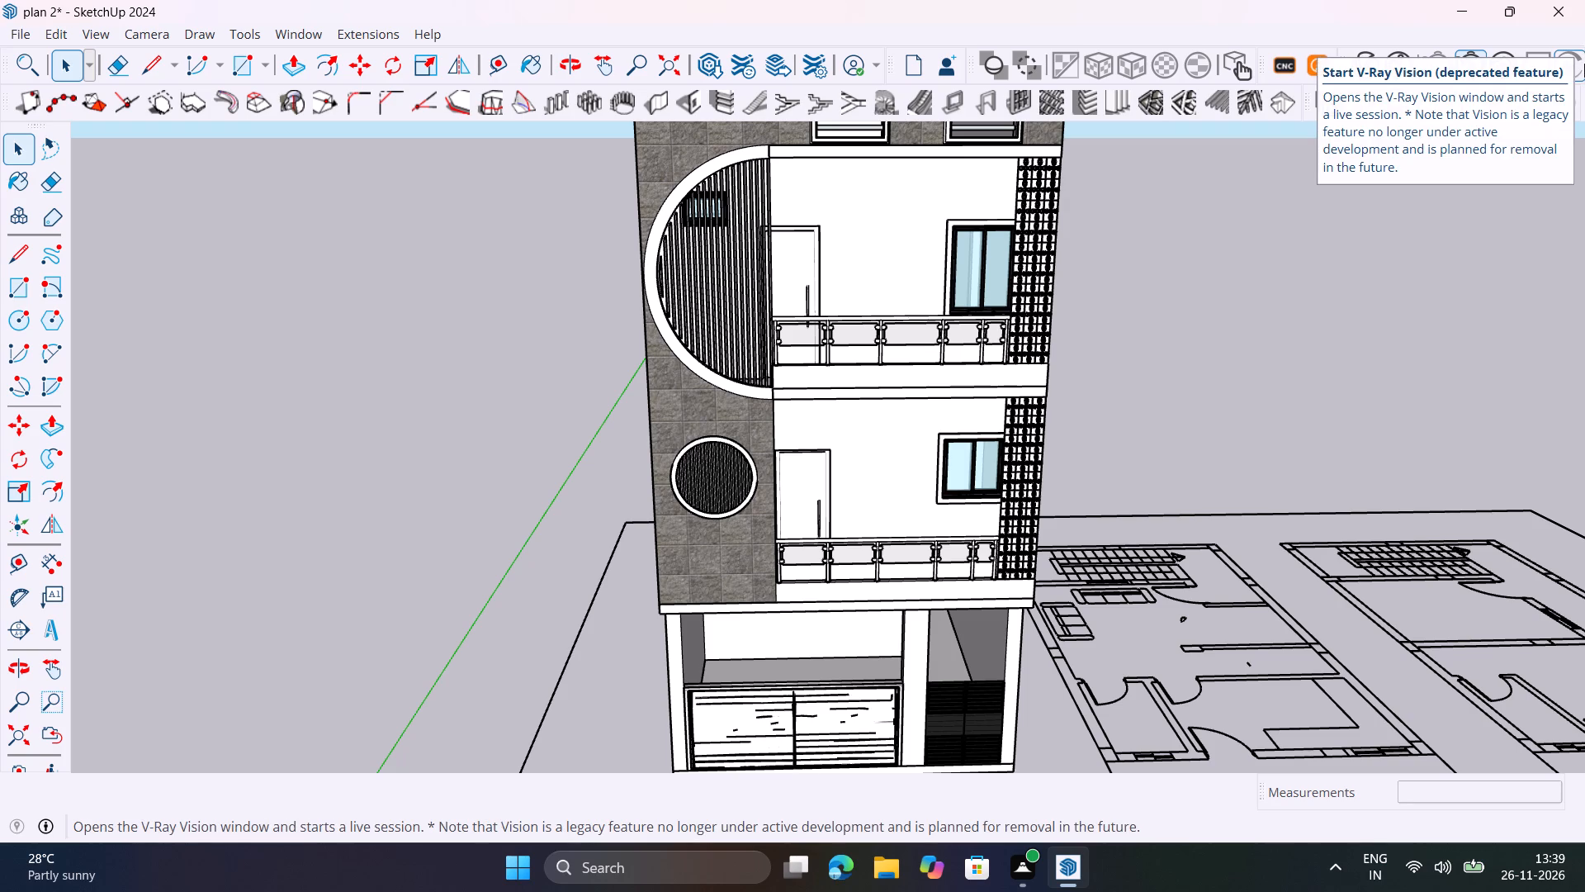
scroll(1482, 225, down, 1)
scroll(1483, 264, up, 2)
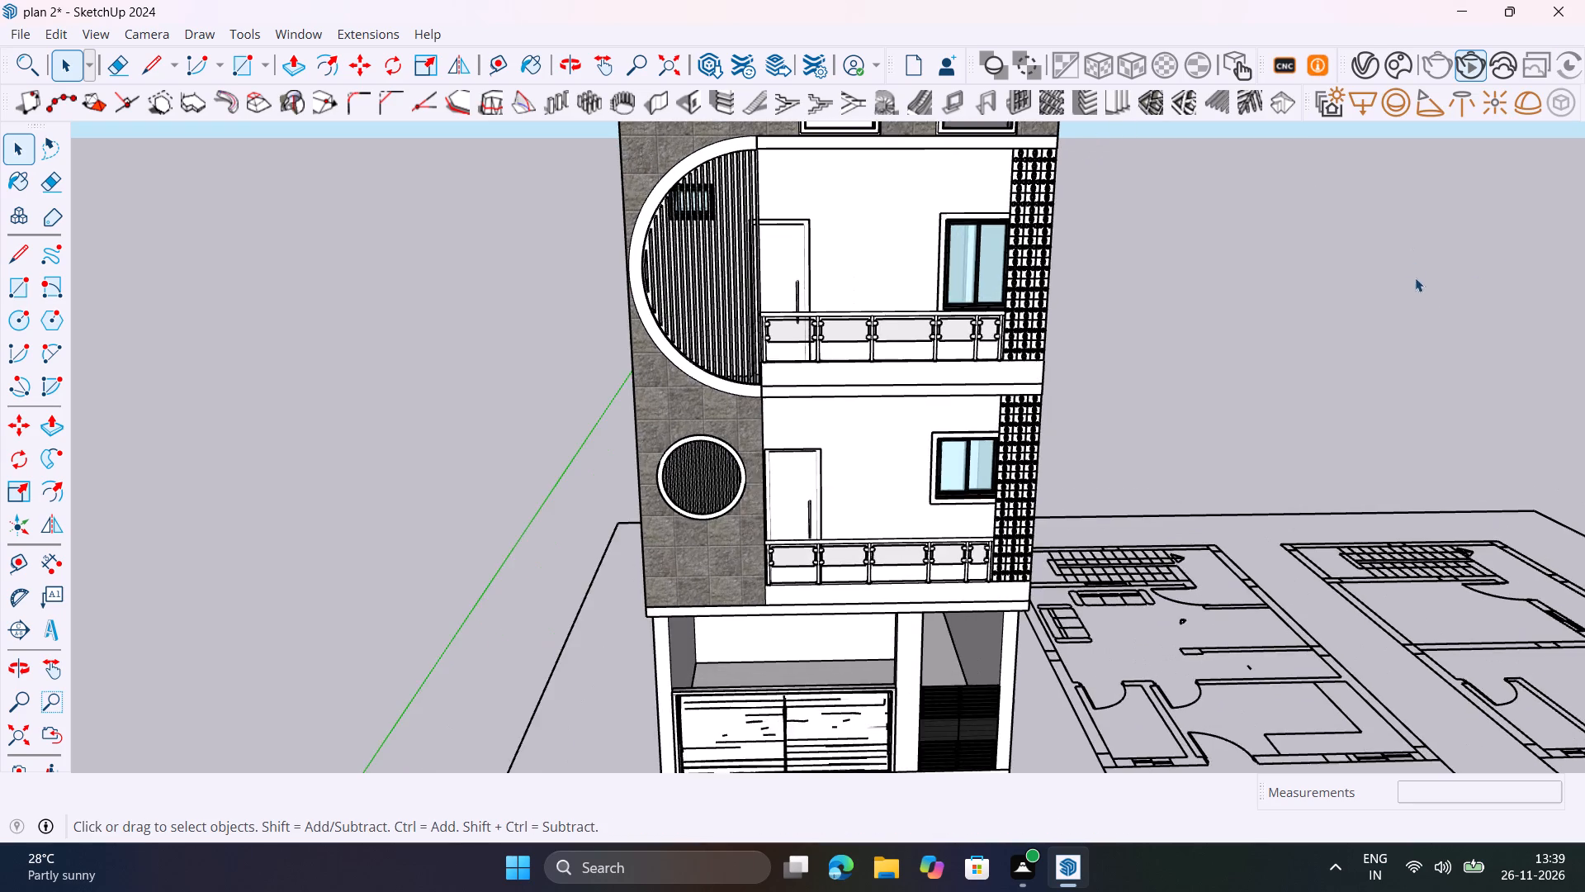
scroll(1433, 317, down, 1)
scroll(1417, 320, up, 3)
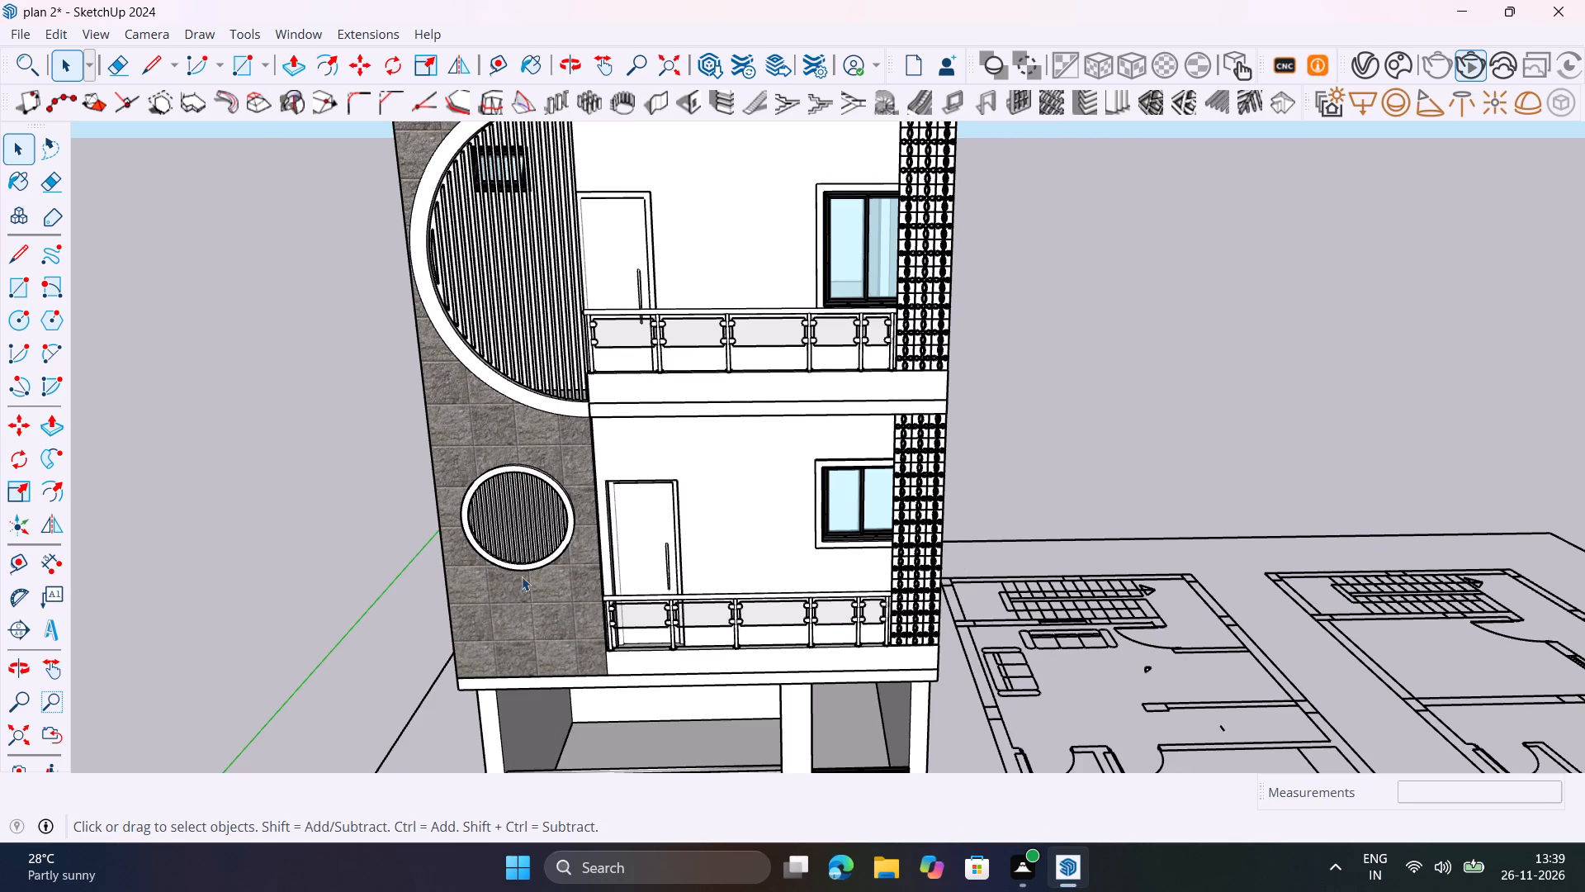
scroll(494, 523, up, 7)
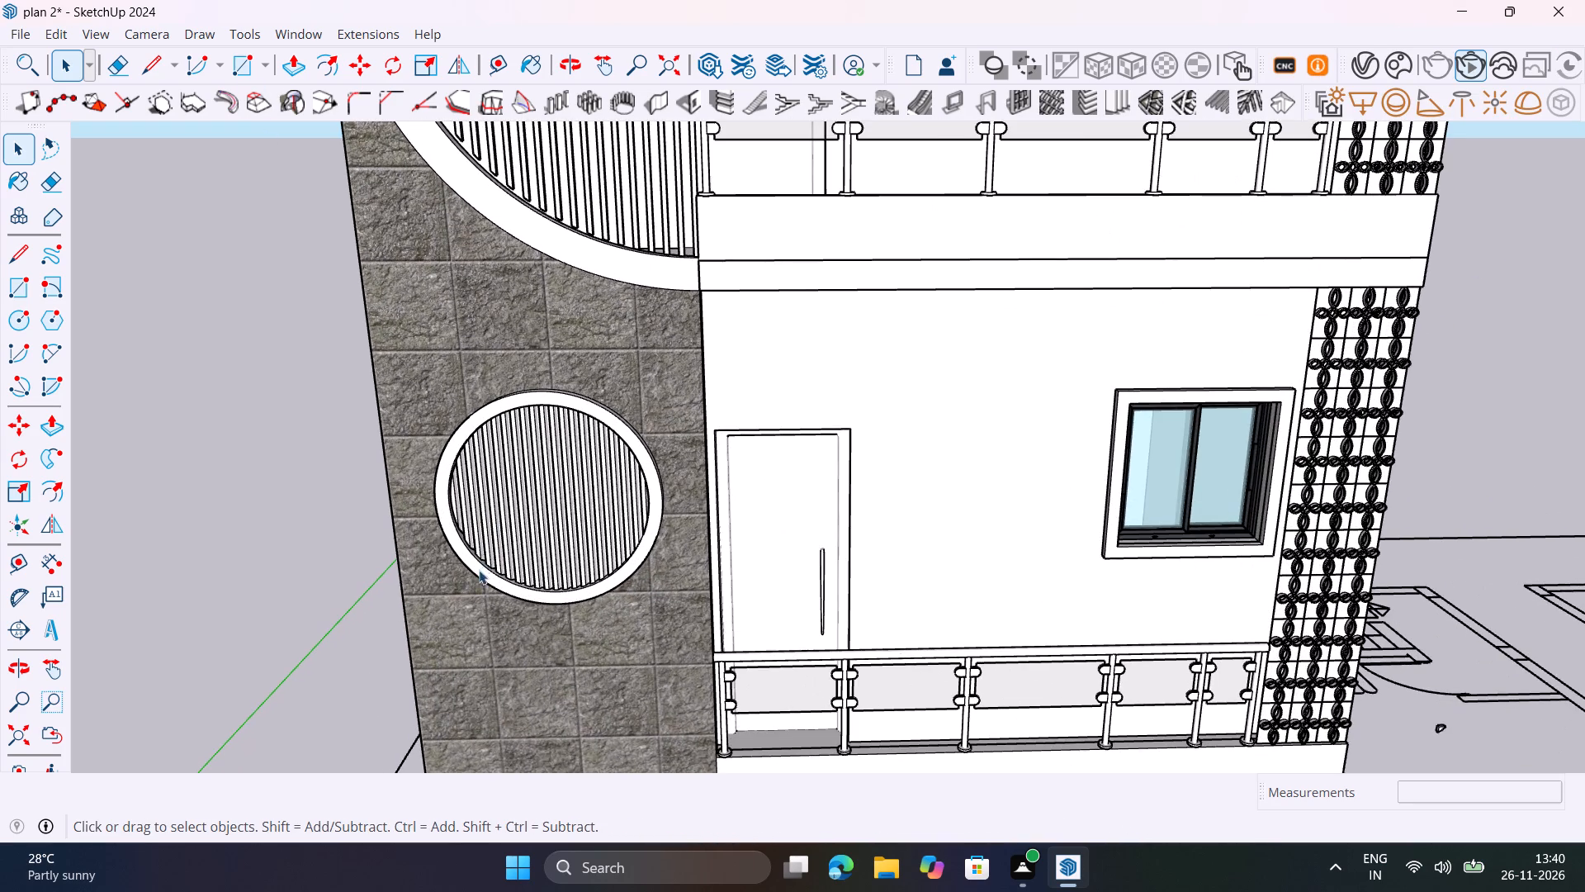
scroll(480, 572, down, 2)
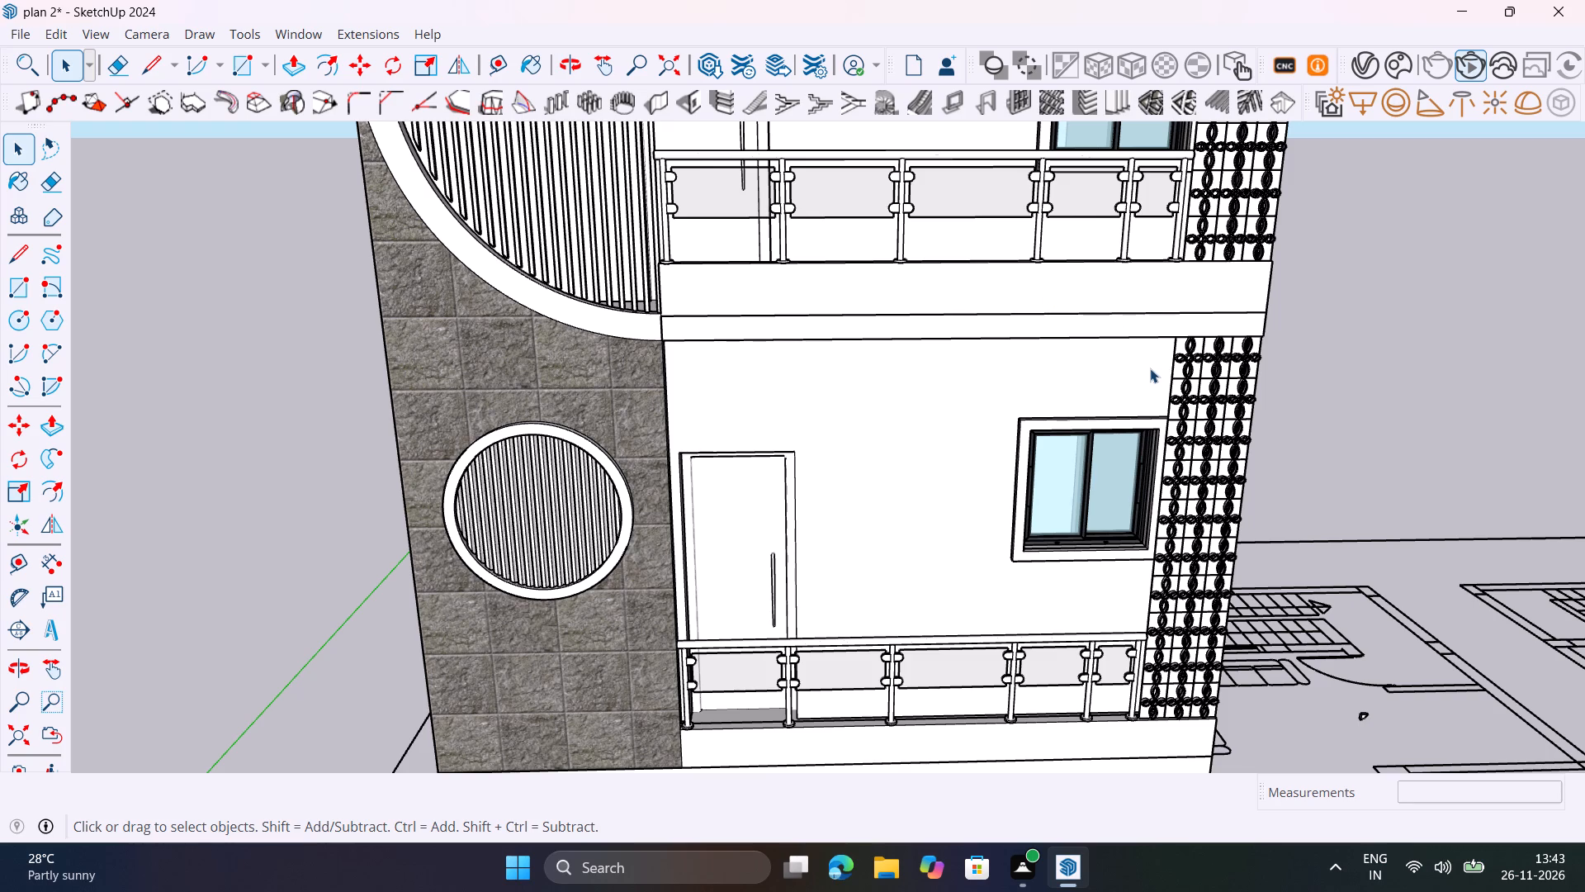
scroll(1384, 486, down, 3)
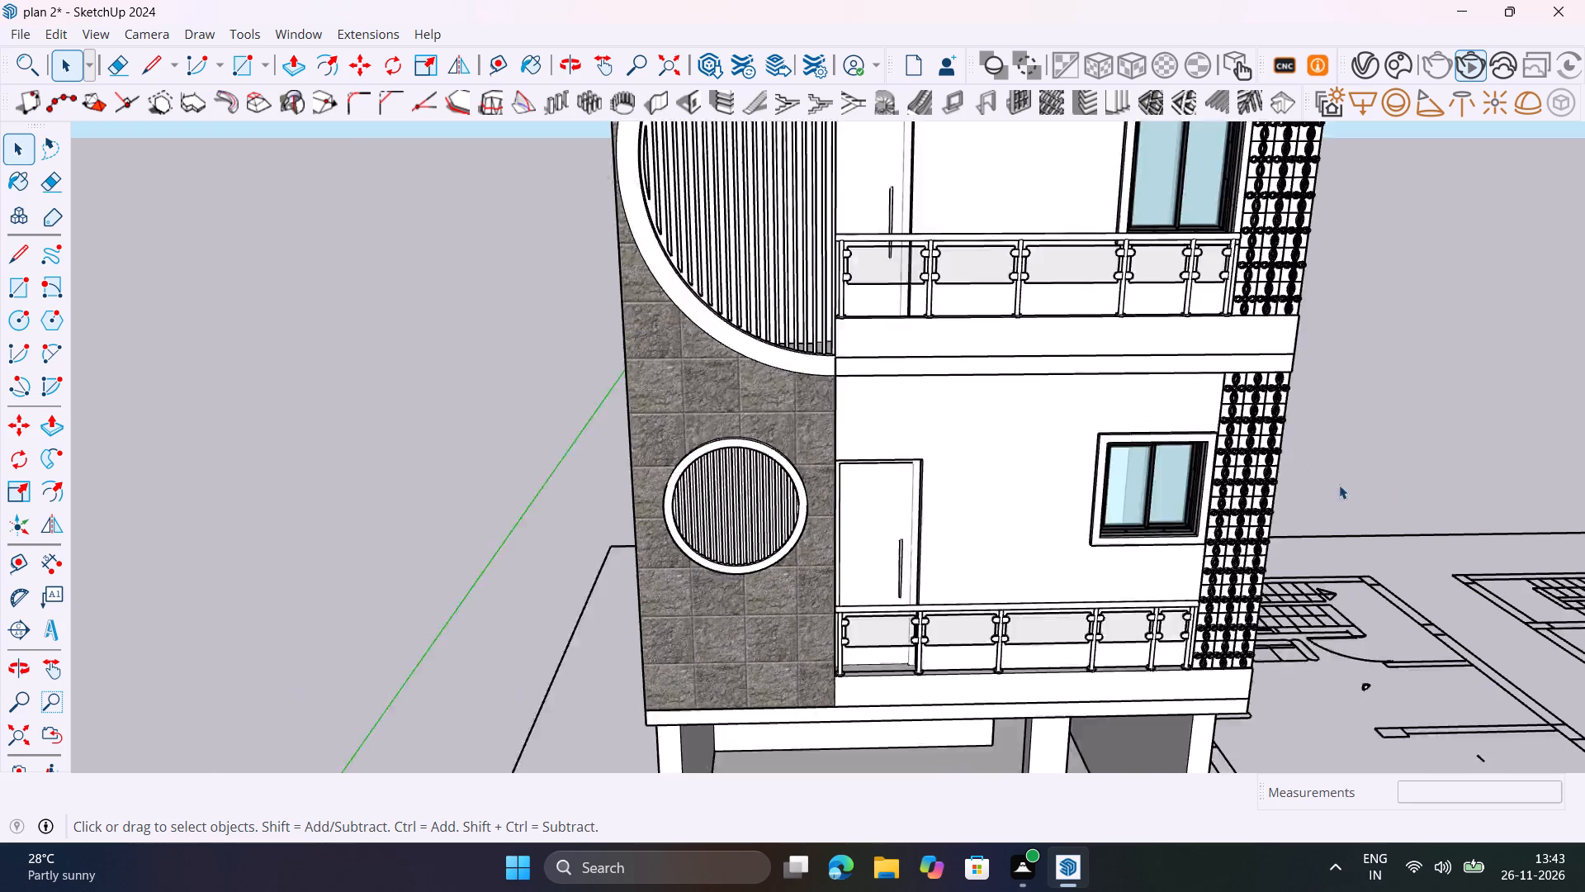
shift+middle_drag(1313, 514, 994, 411)
scroll(1005, 406, down, 3)
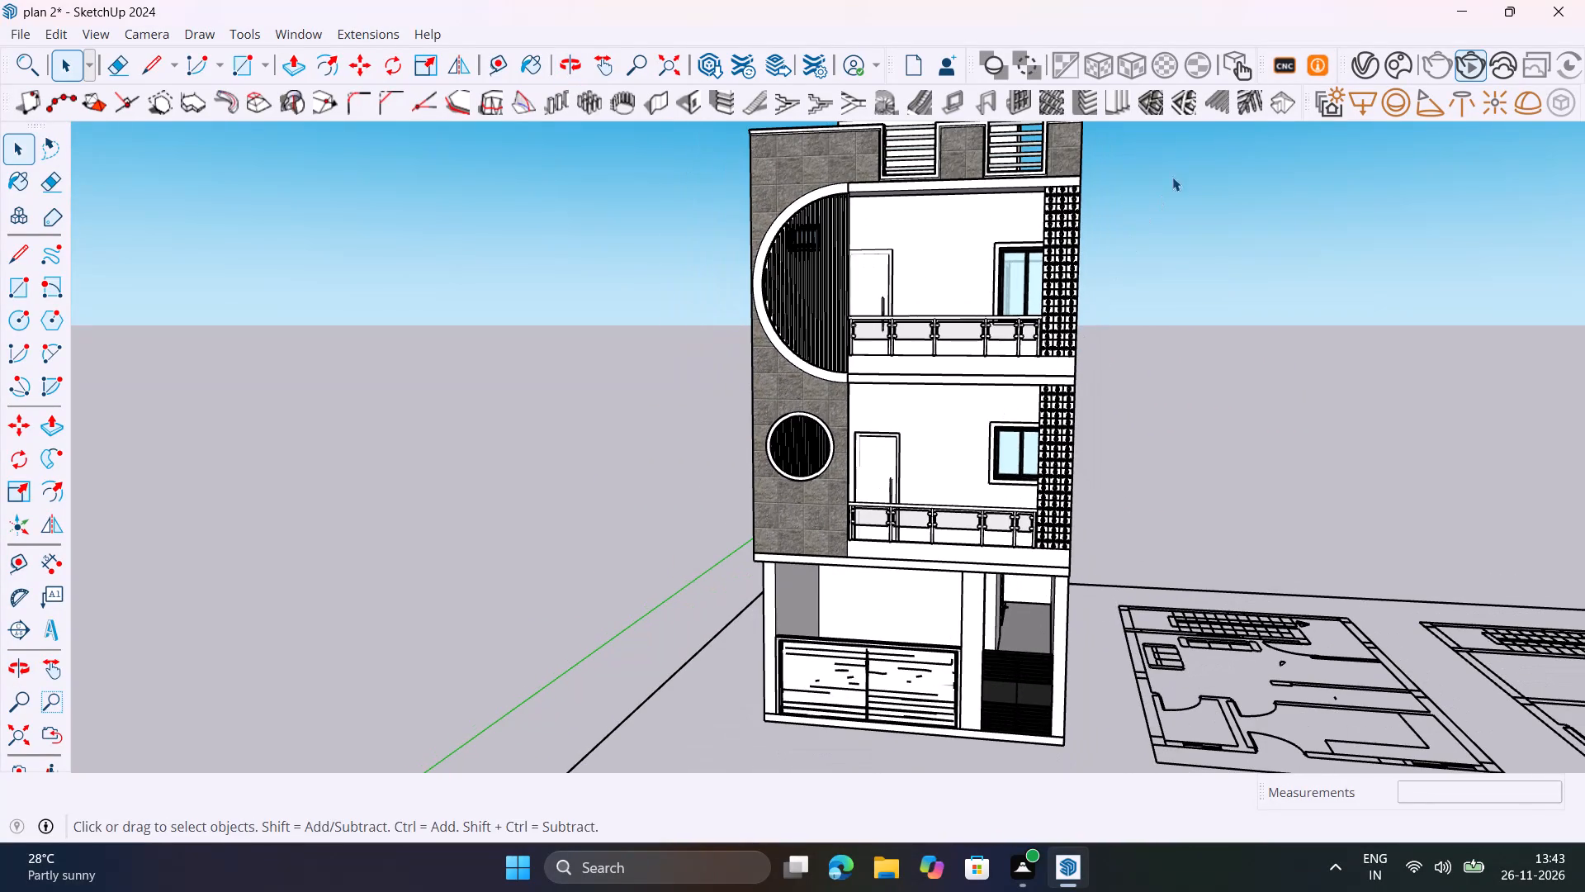
Stop the interactive render and render the whole building with V-Ray from a corner view showing the front facade and side wall.
click(1474, 69)
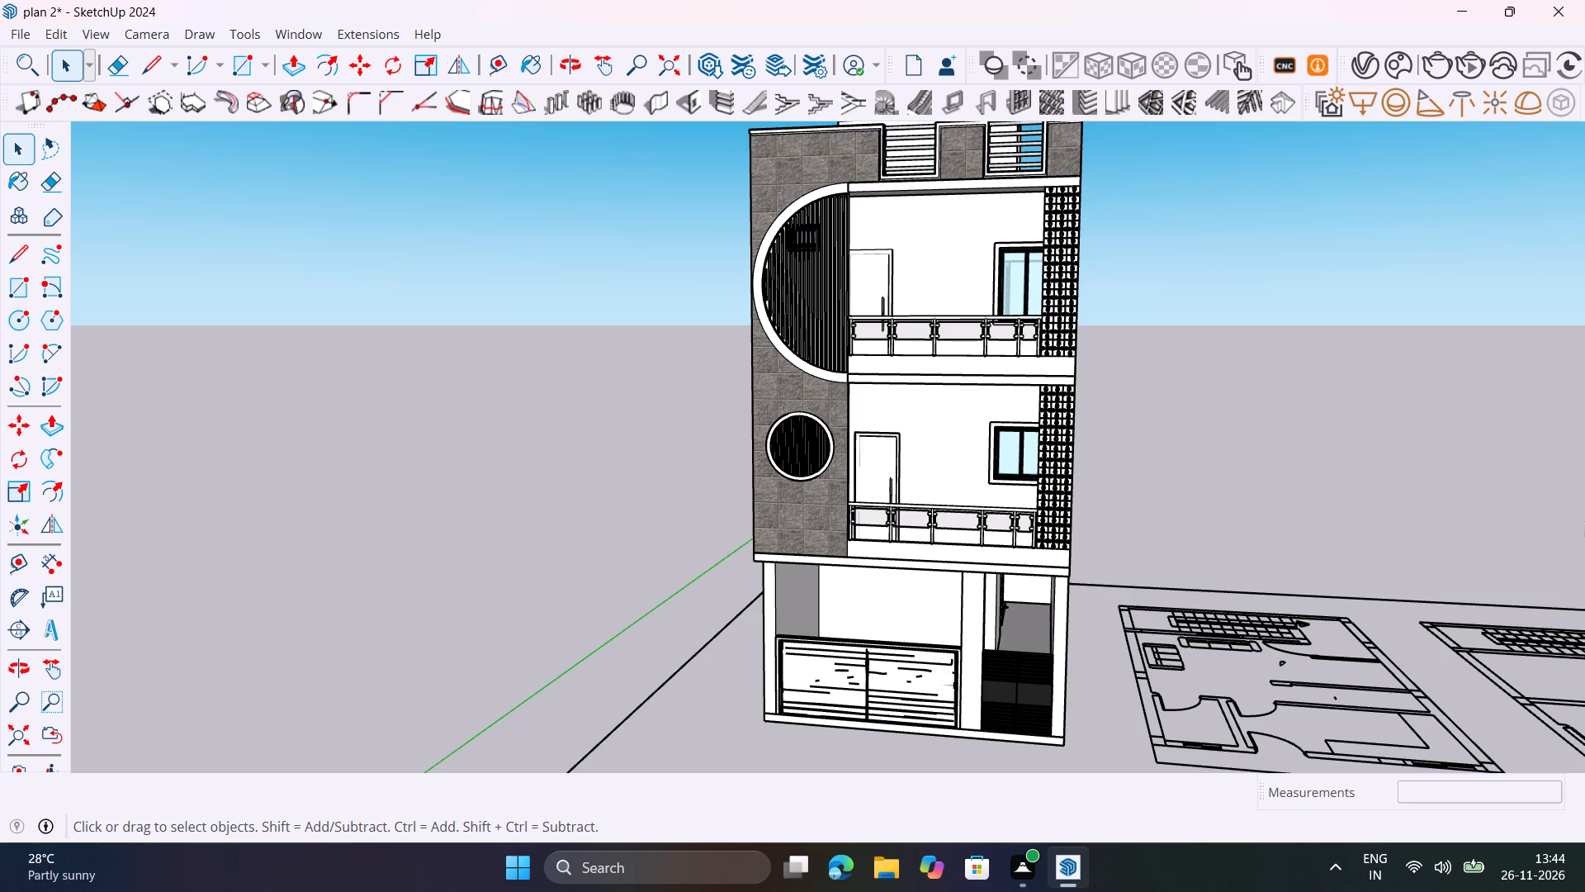
click(1584, 522)
scroll(1127, 707, down, 5)
middle_drag(1133, 696, 1063, 687)
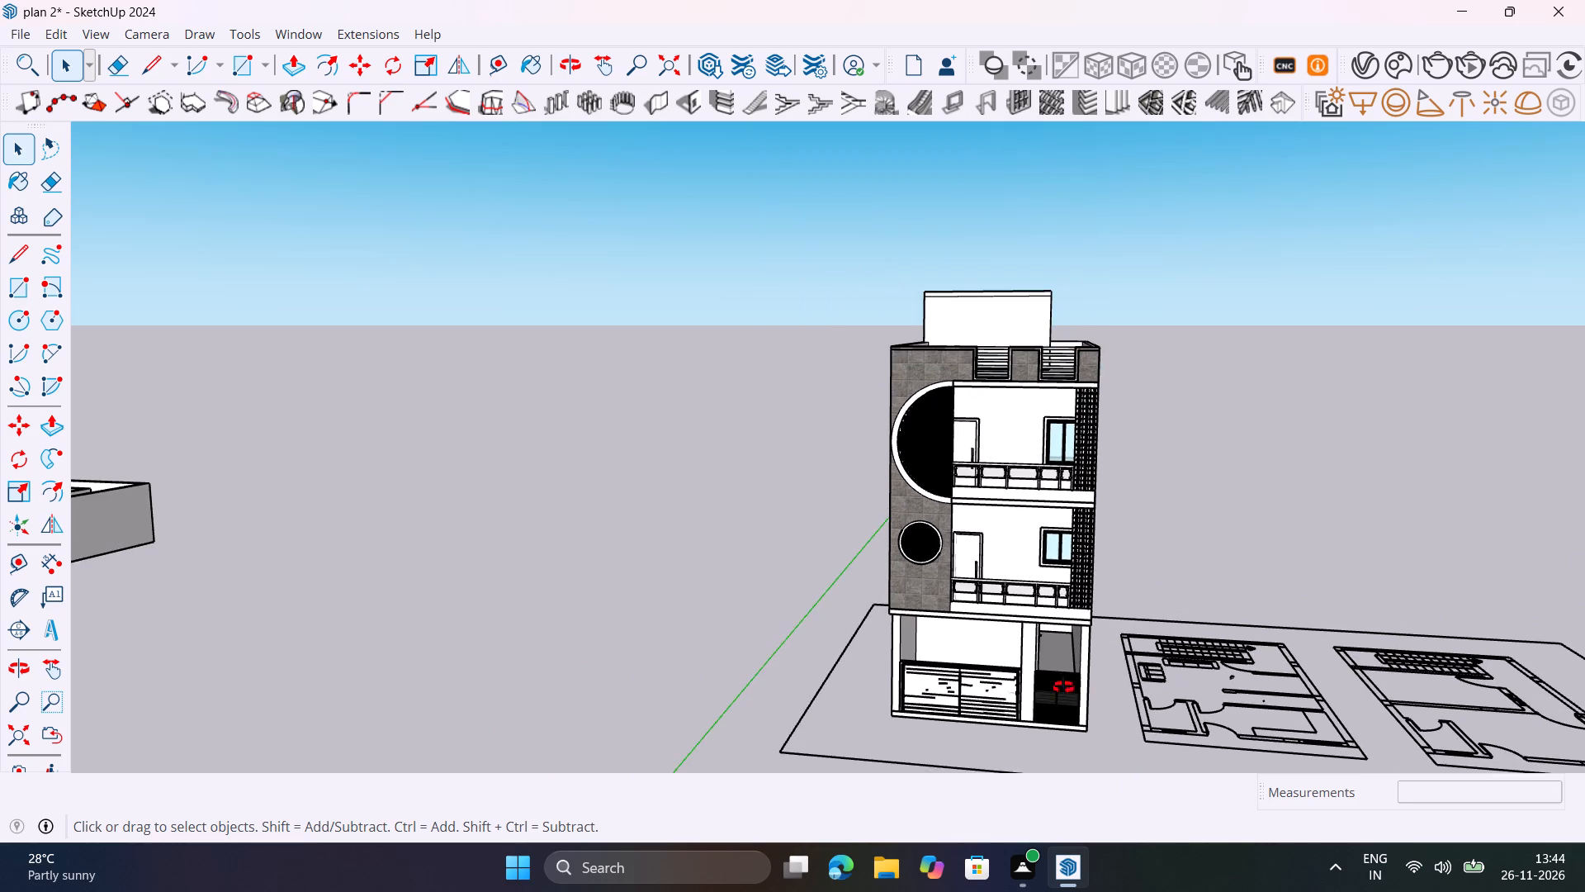
middle_drag(1063, 687, 969, 686)
scroll(969, 686, up, 1)
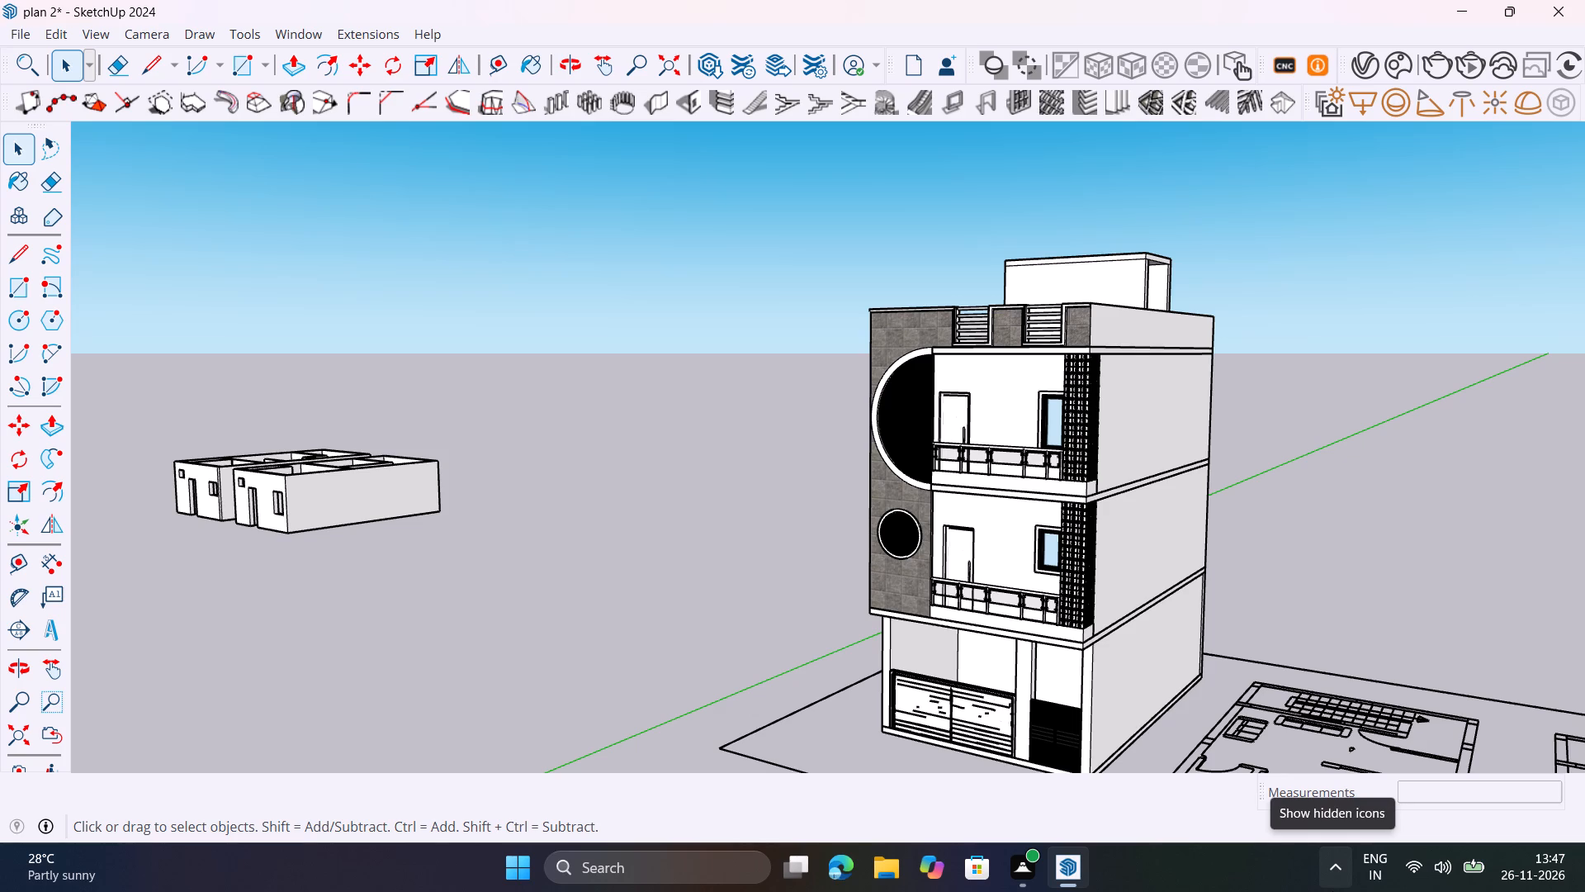
scroll(1218, 785, down, 3)
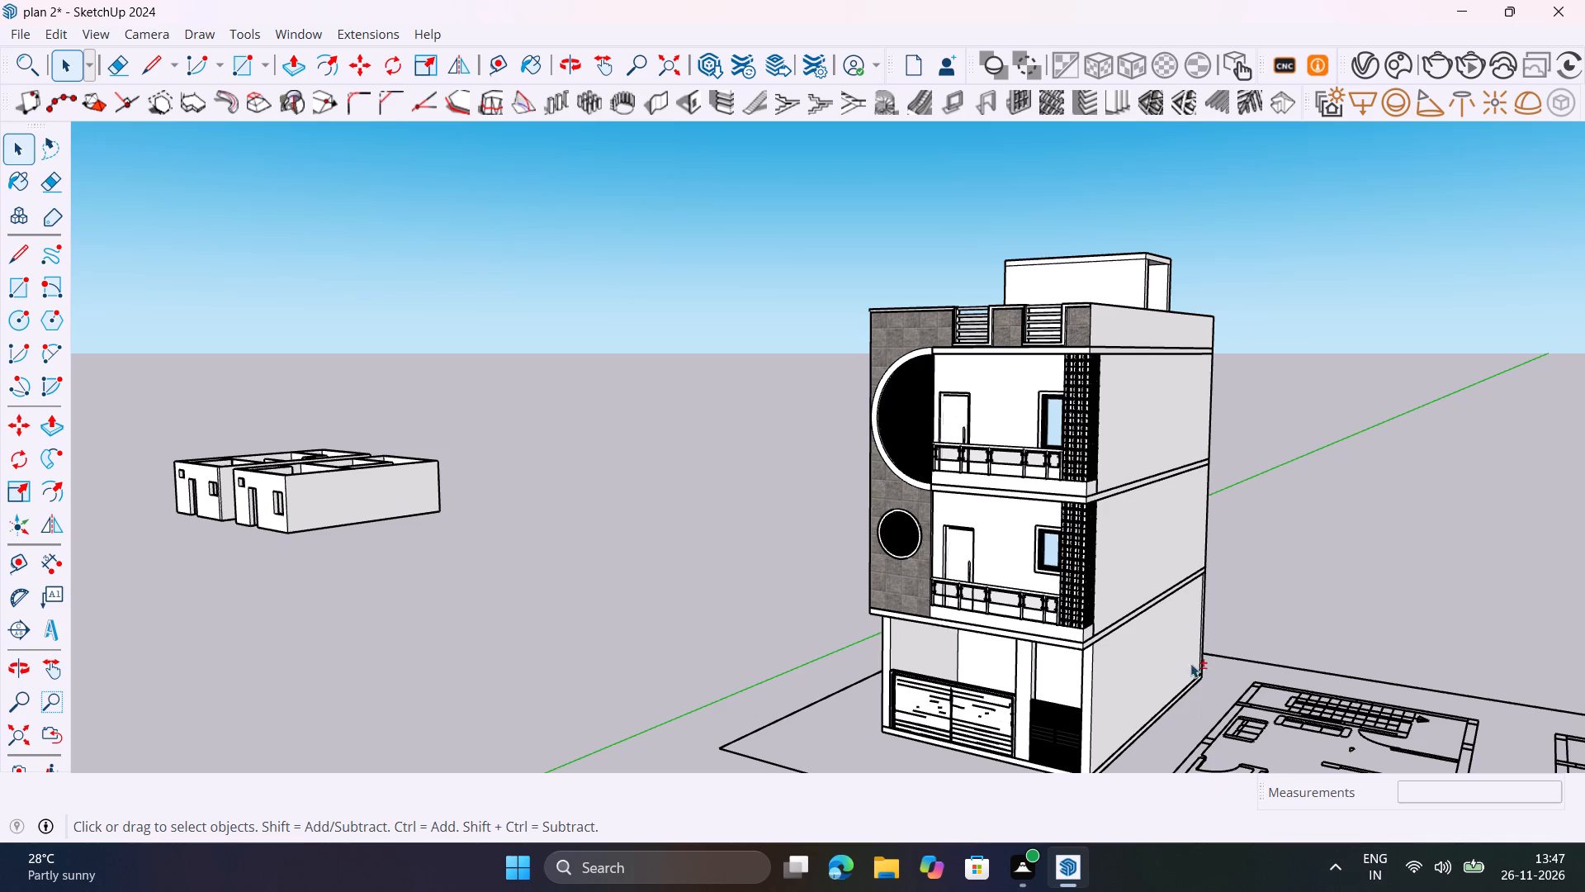
shift+middle_drag(1150, 653, 1041, 612)
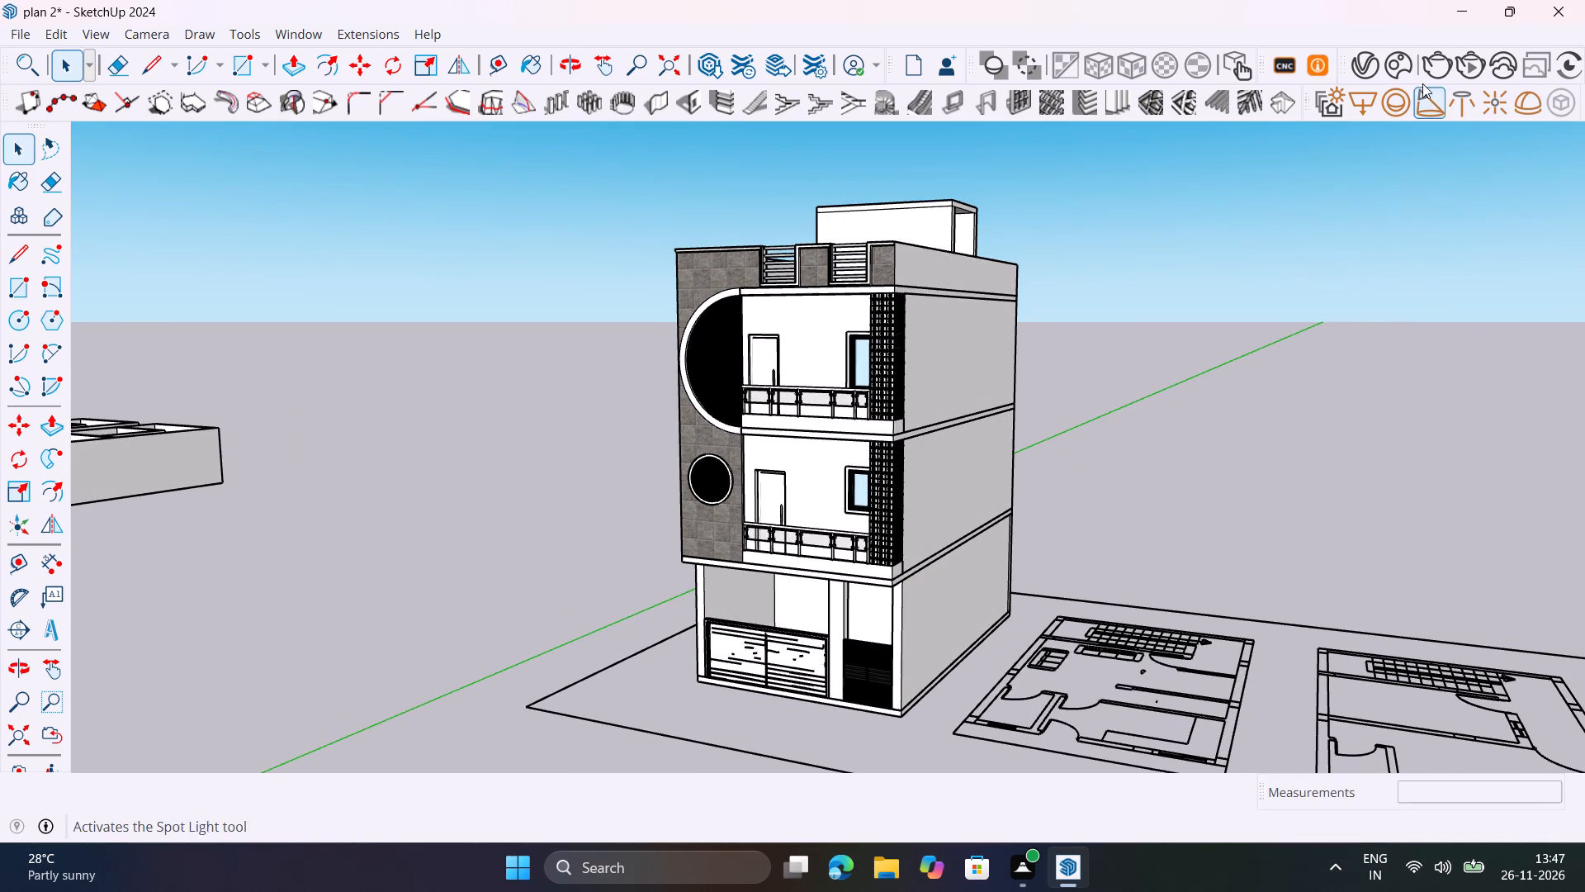
click(1428, 73)
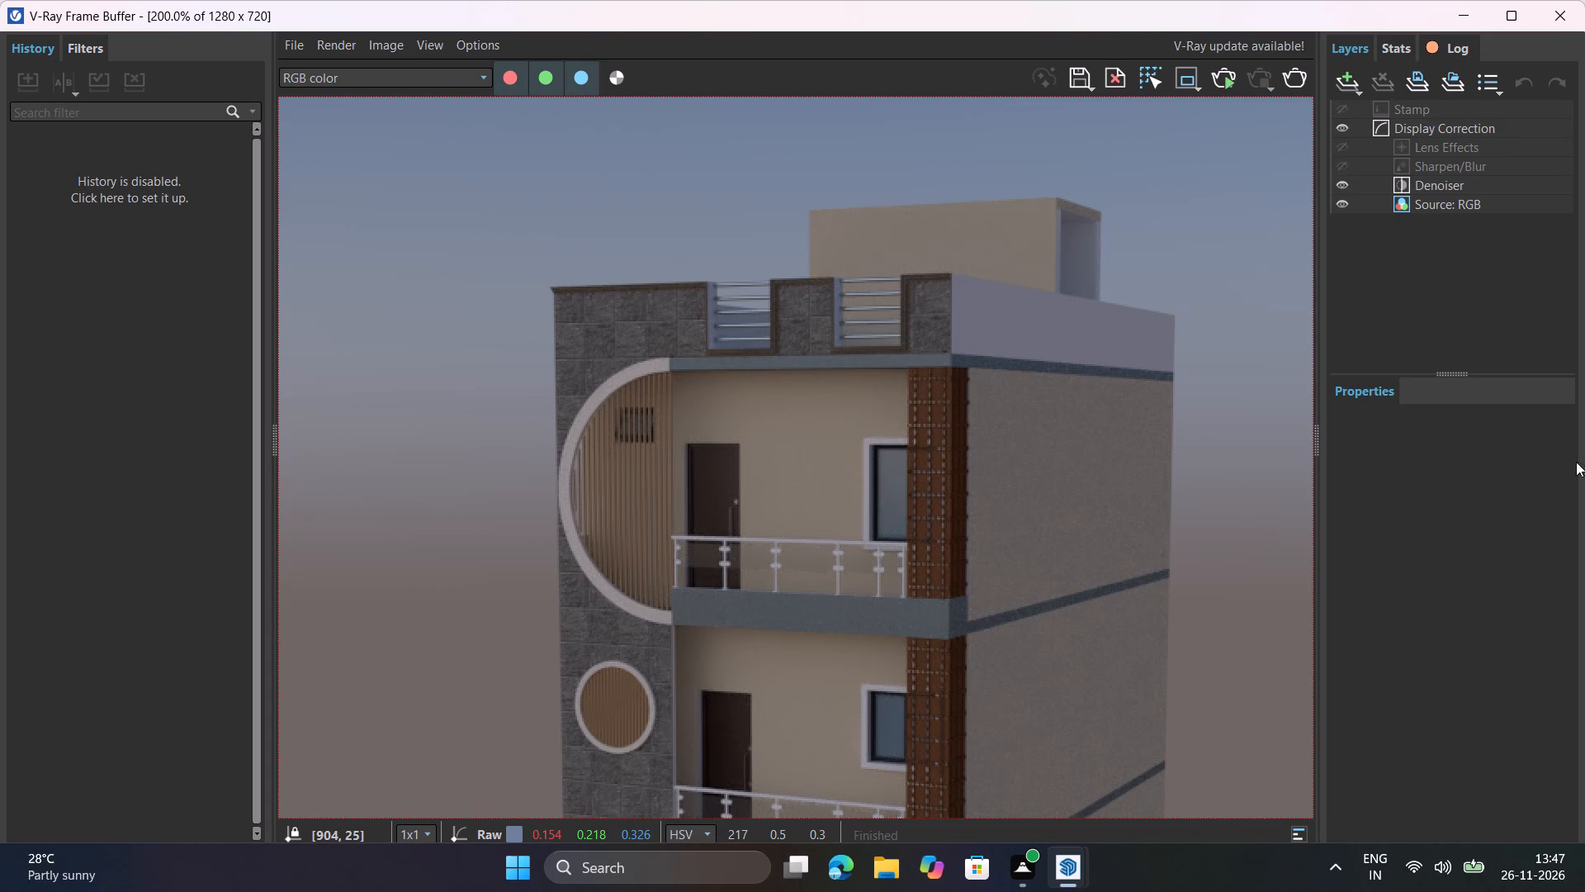
Inspect the rendered corner view, checking the facade materials, balconies, side wall and ground-floor gates at close and full view.
scroll(879, 460, down, 2)
scroll(851, 528, up, 1)
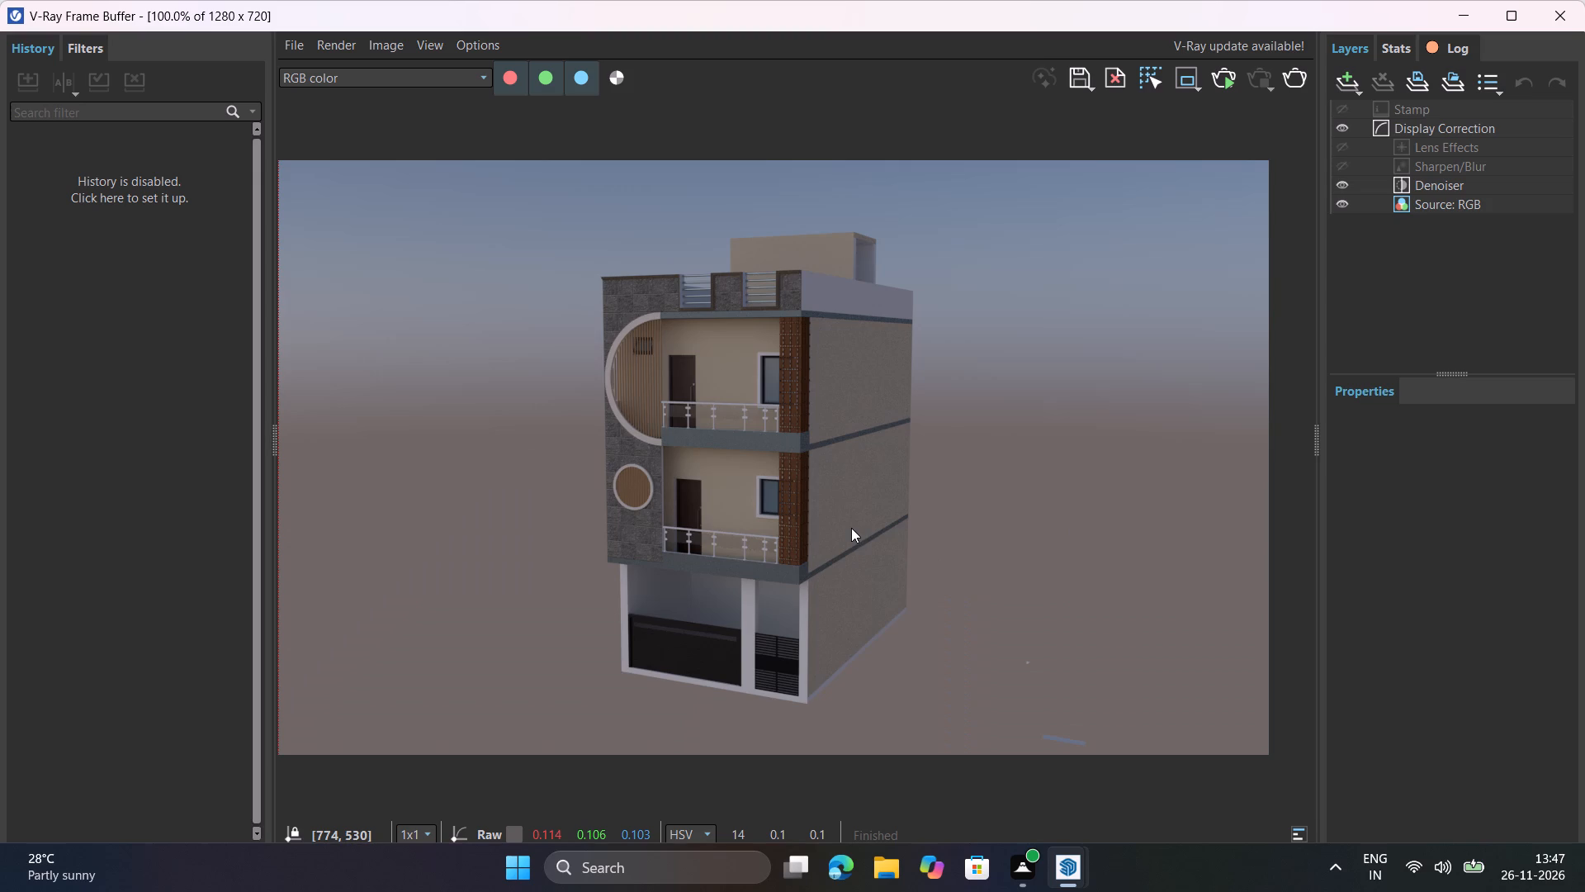
scroll(851, 528, up, 1)
scroll(851, 528, down, 1)
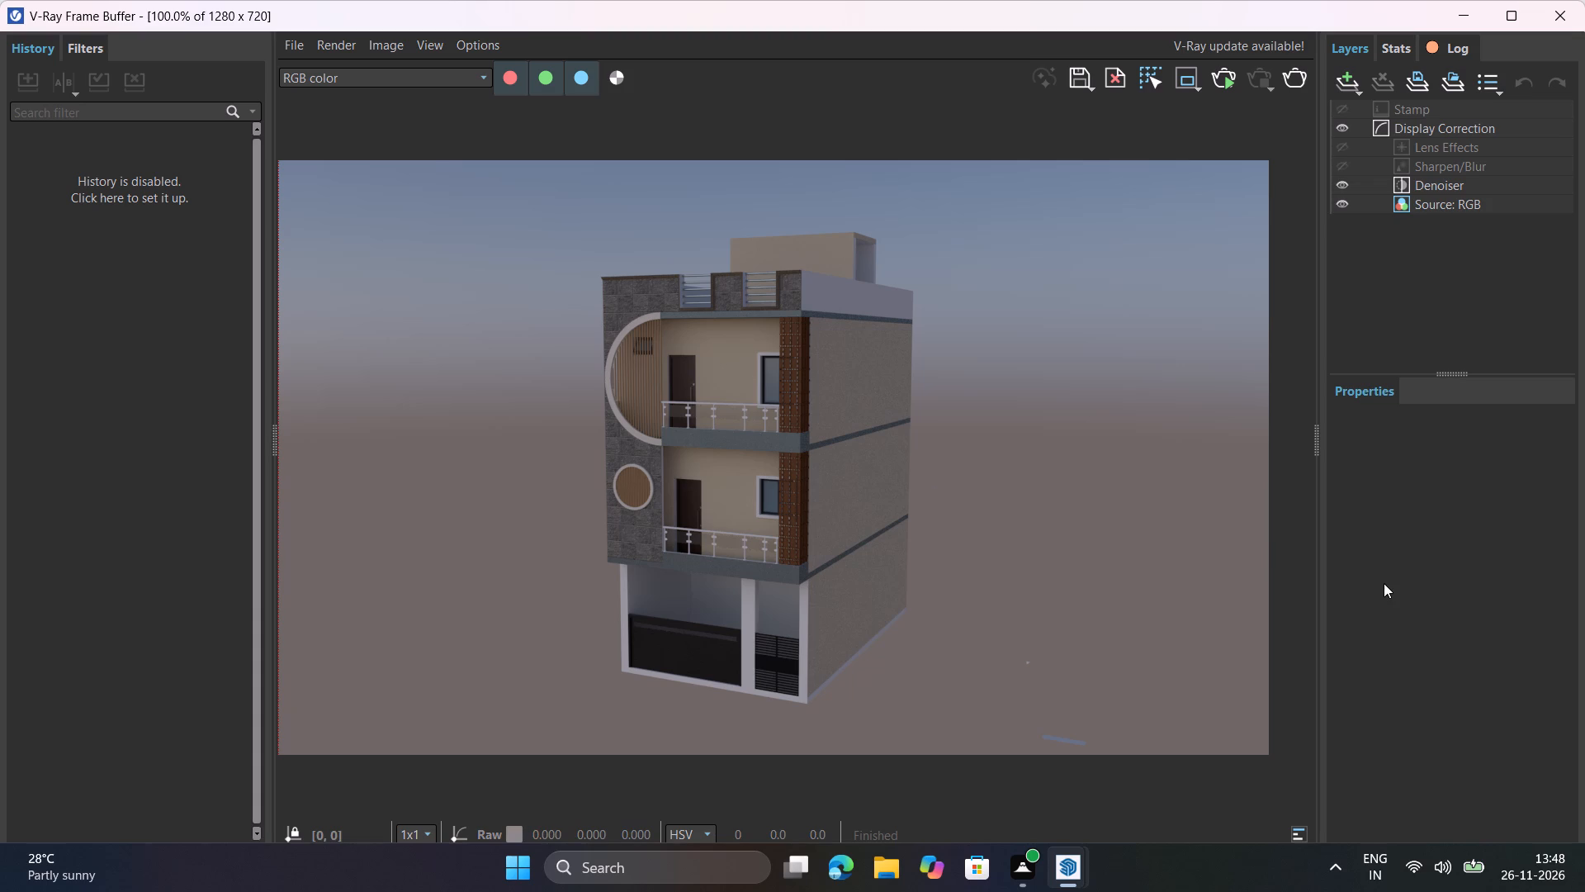
scroll(792, 630, up, 1)
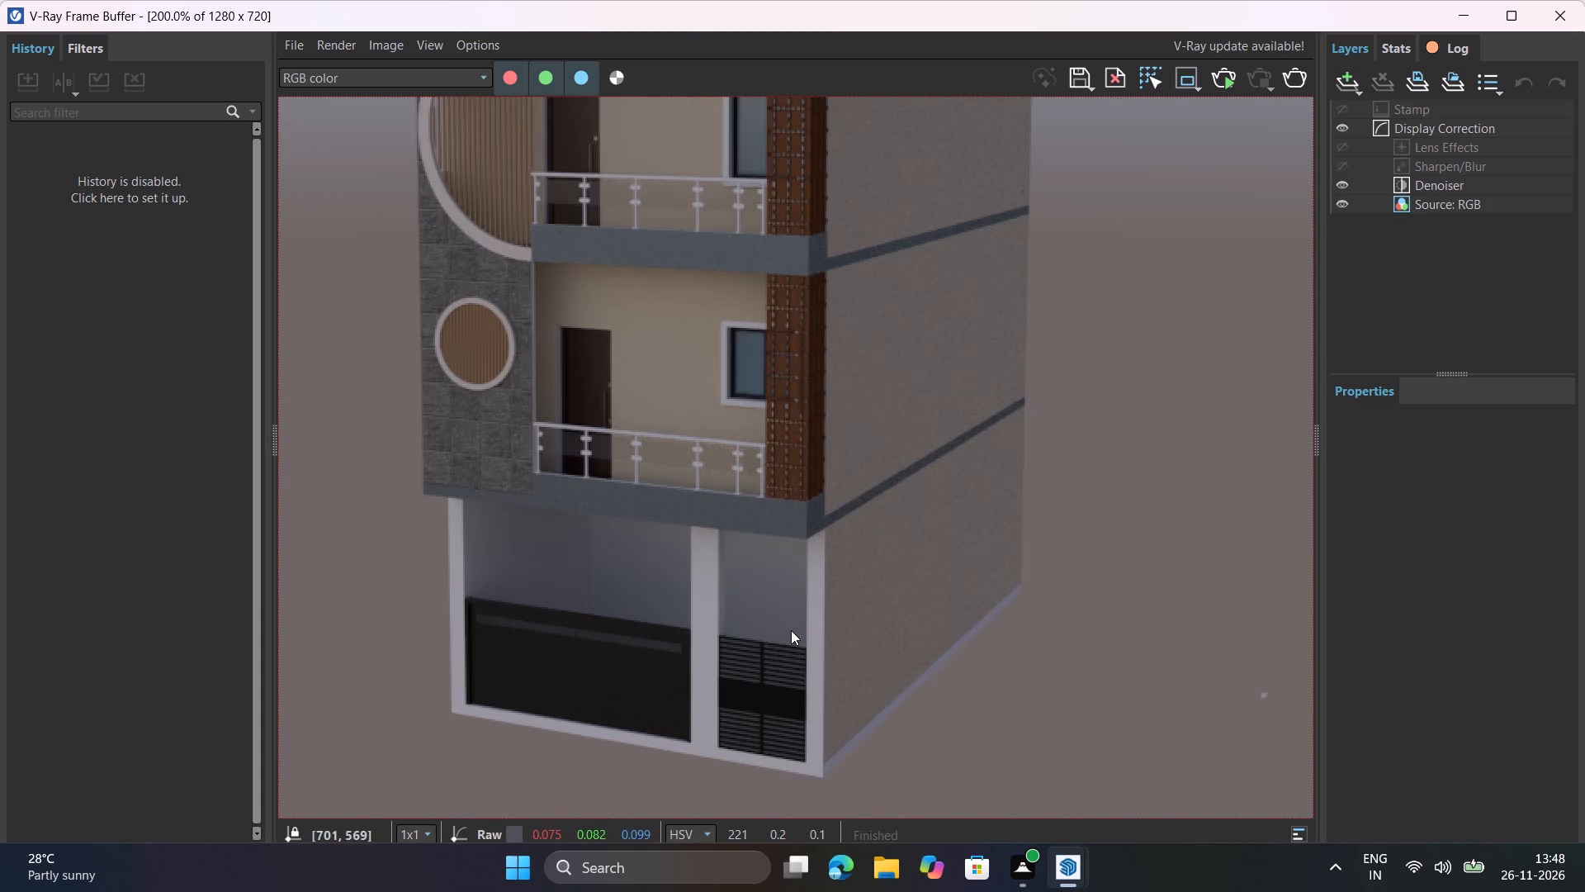
middle_drag(797, 631, 845, 715)
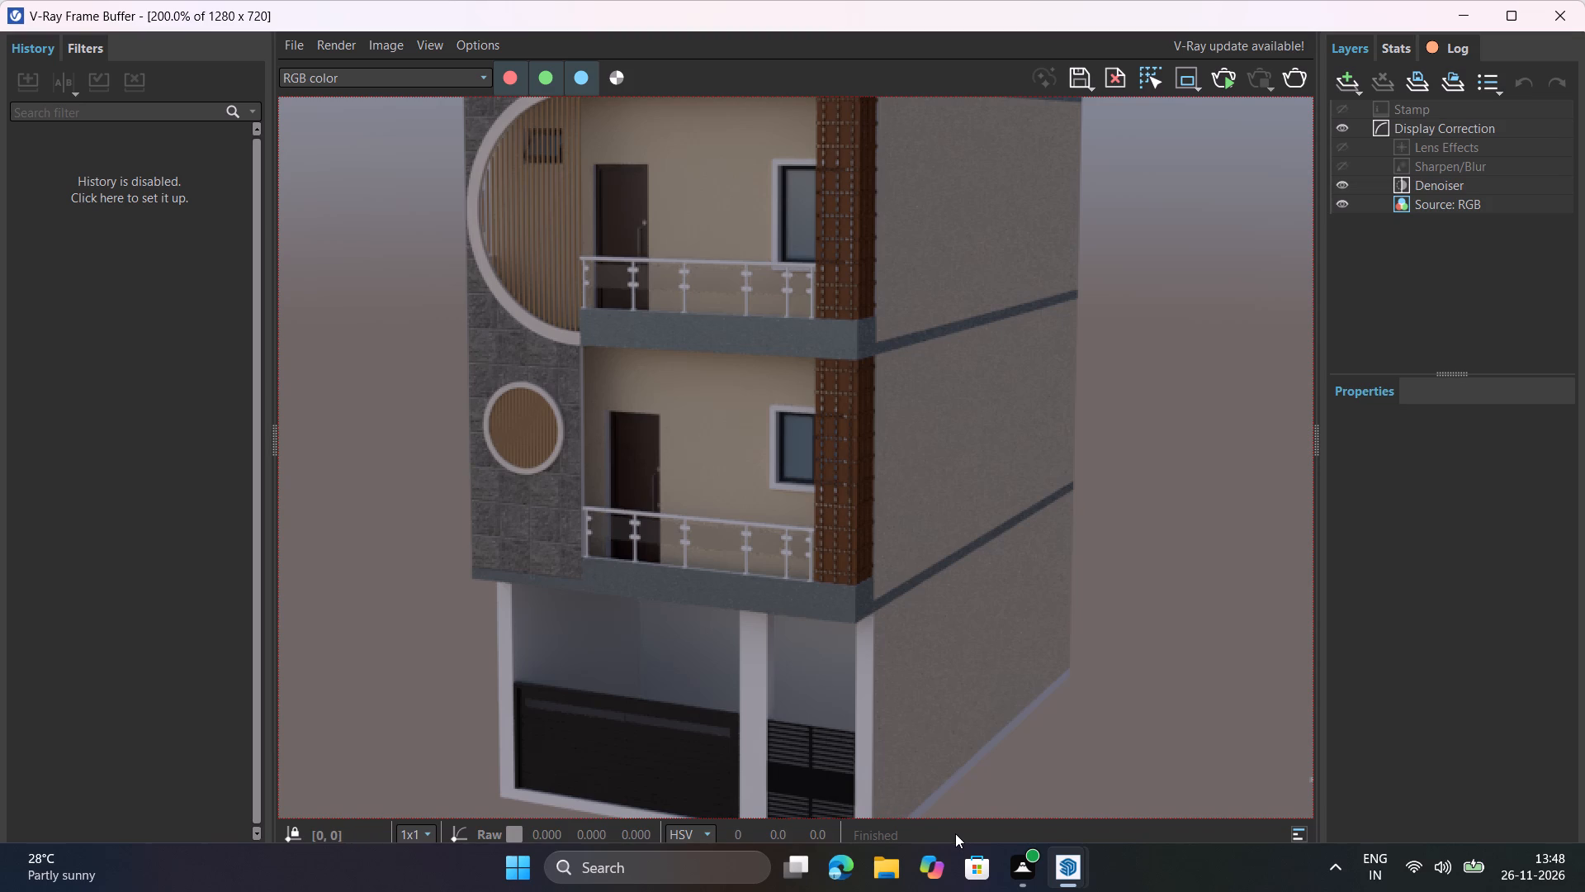
scroll(972, 868, up, 1)
scroll(806, 610, down, 1)
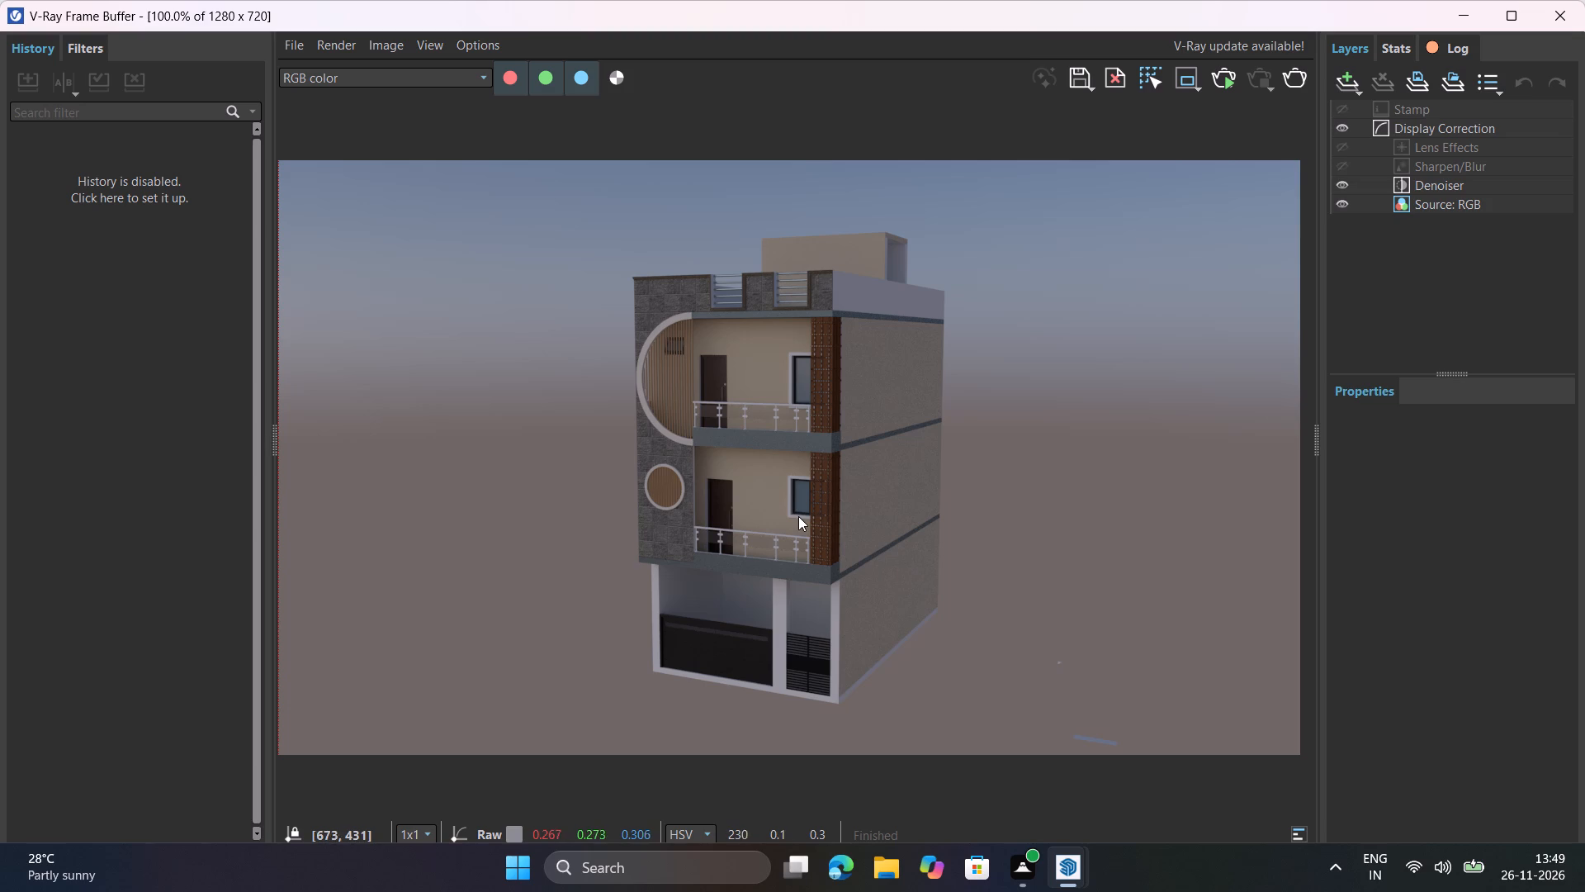
scroll(798, 516, up, 1)
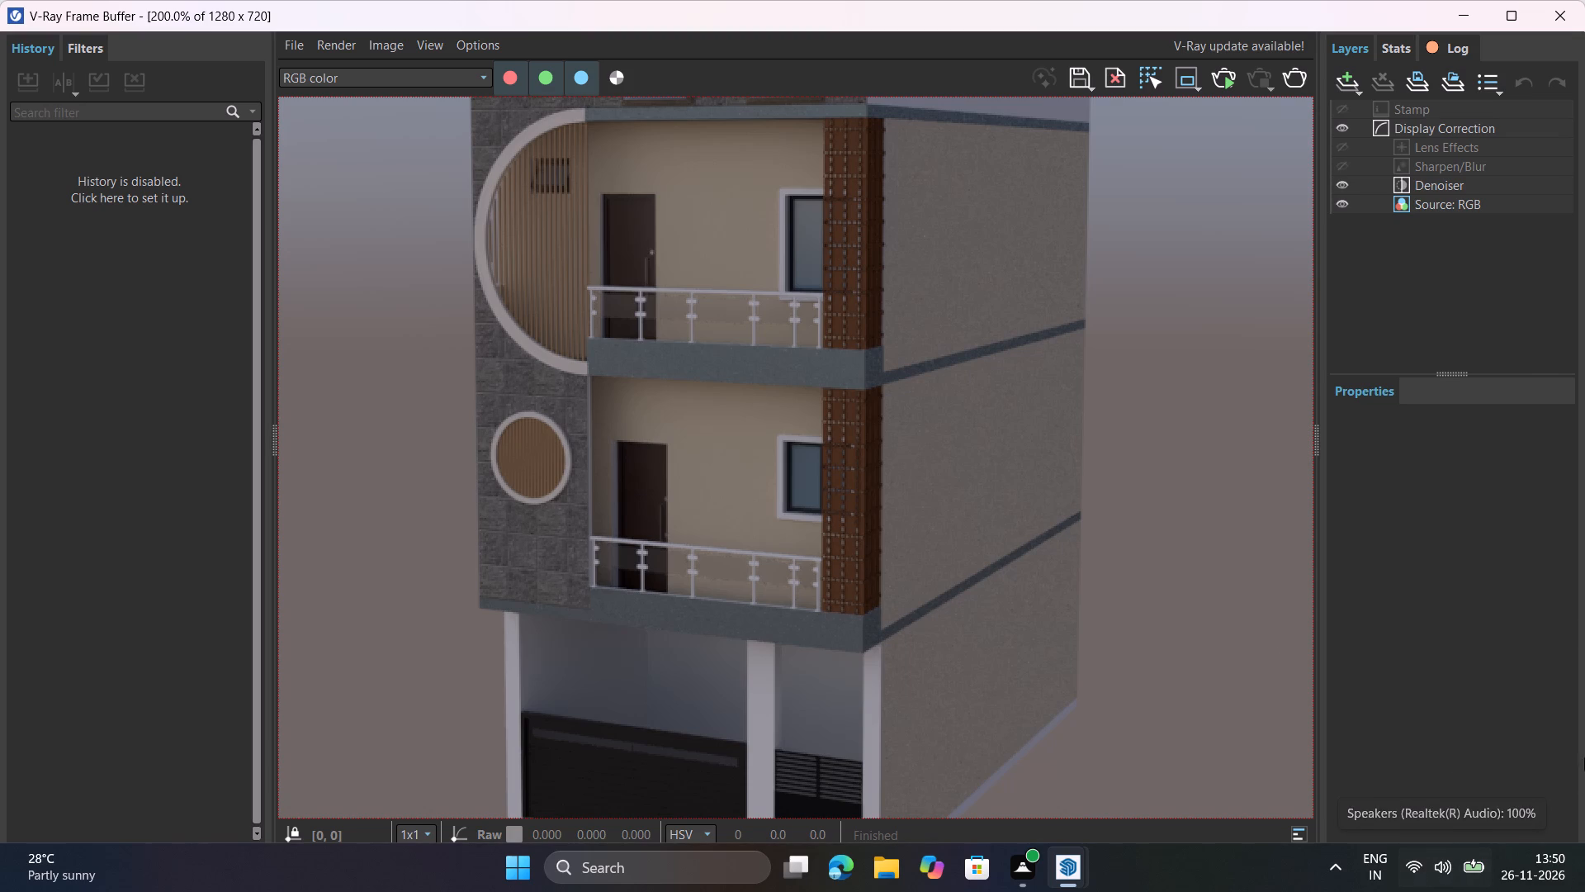
Start an interactive V-Ray render of the corner view and close the frame buffer window.
click(1223, 92)
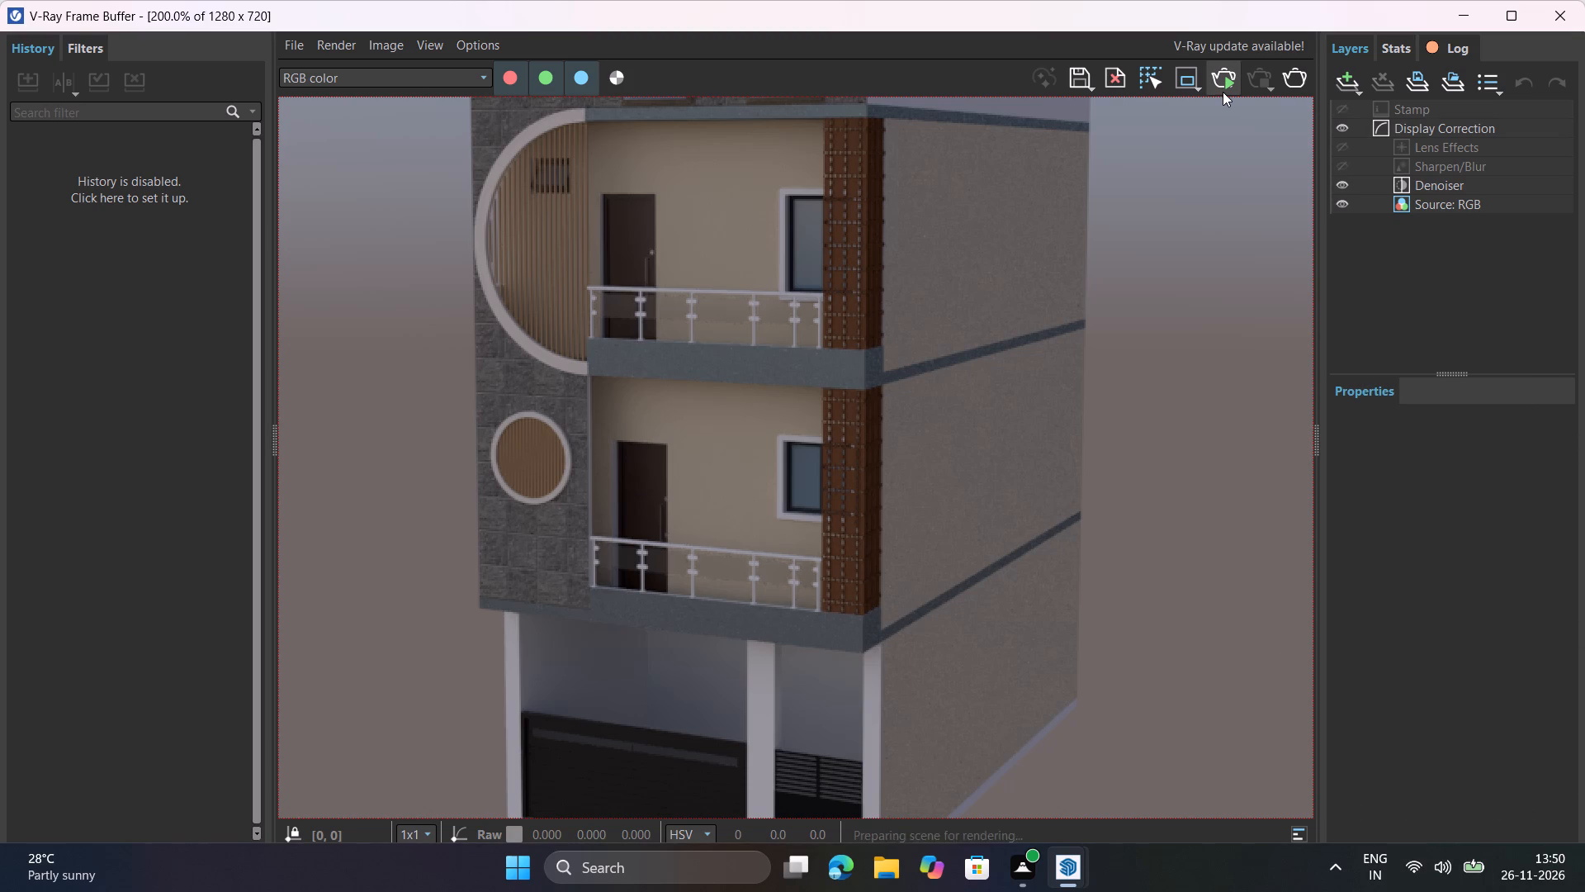
click(1553, 26)
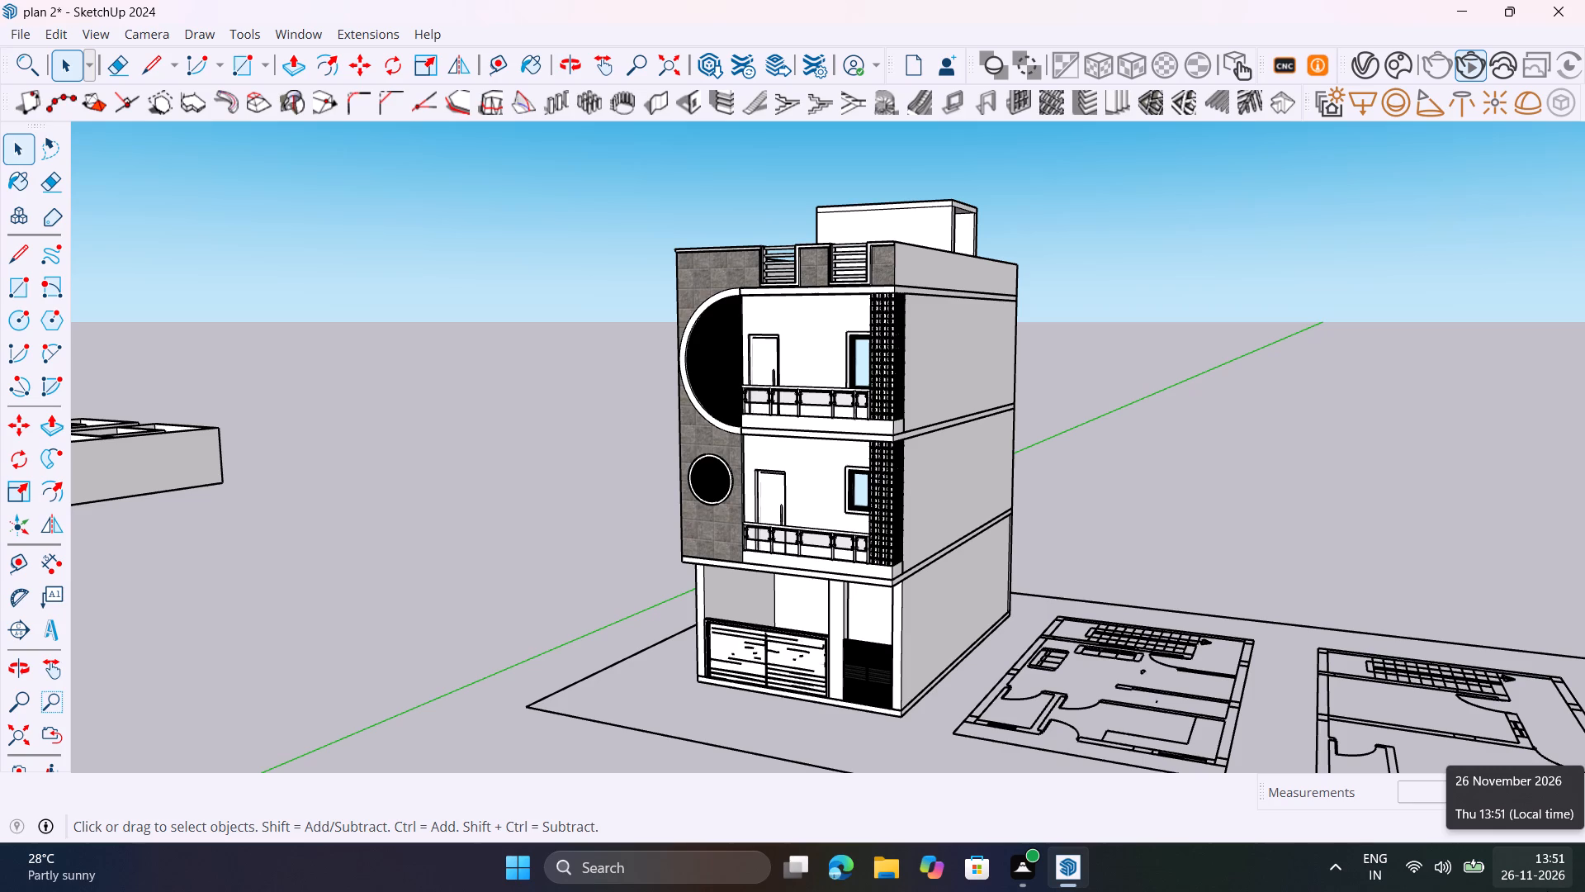
Examine the ground-floor gates, first-floor balcony and side wall in the model from the building's corner.
scroll(659, 679, up, 4)
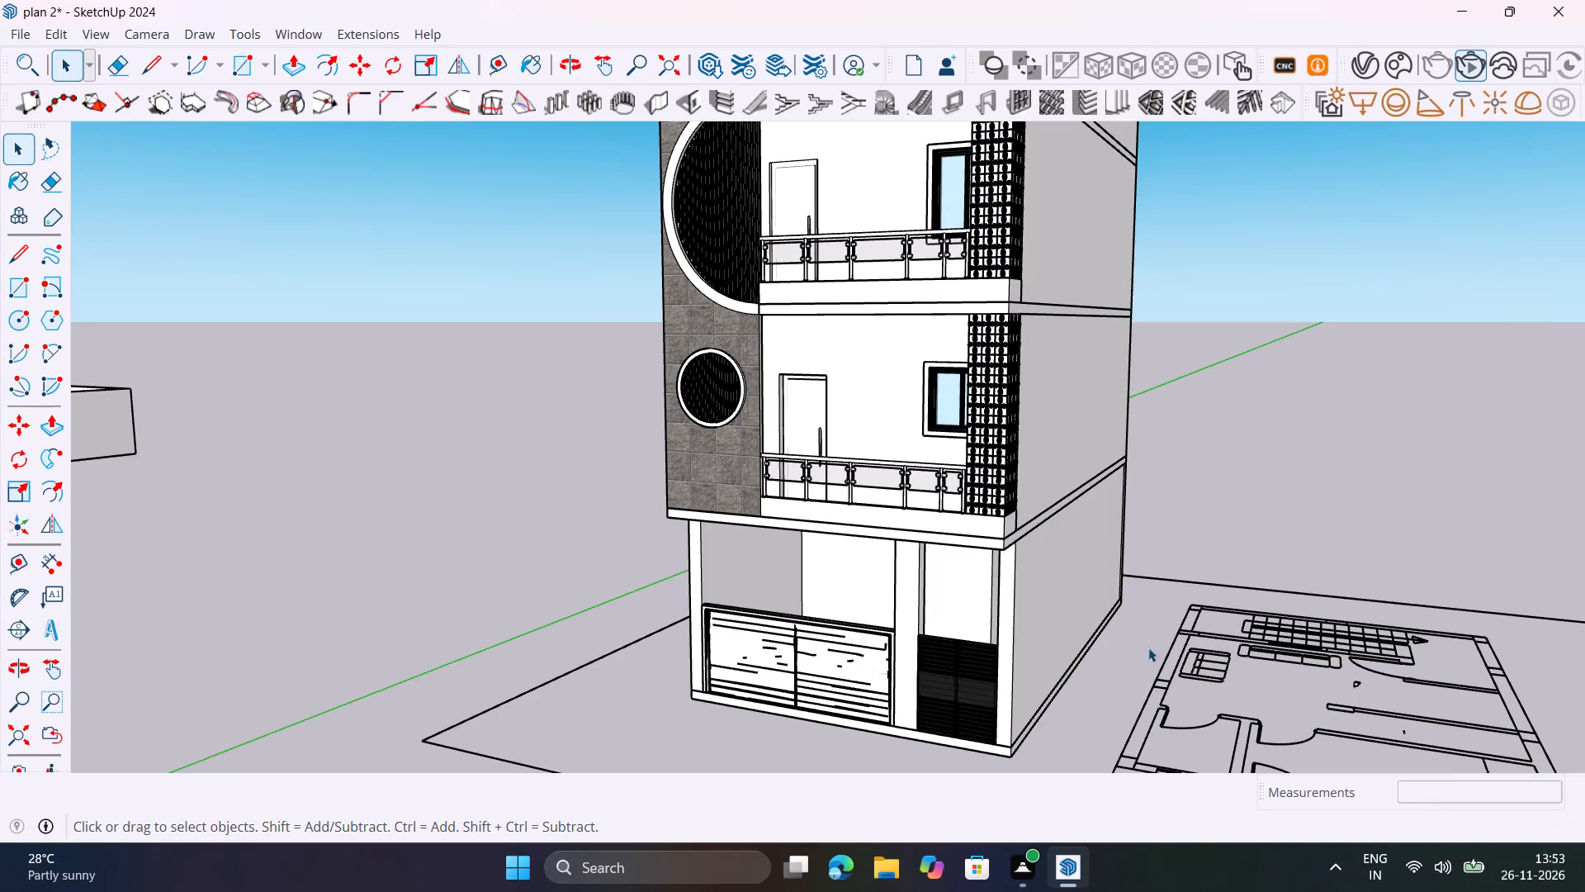
scroll(1058, 630, up, 2)
middle_drag(1194, 611, 1015, 586)
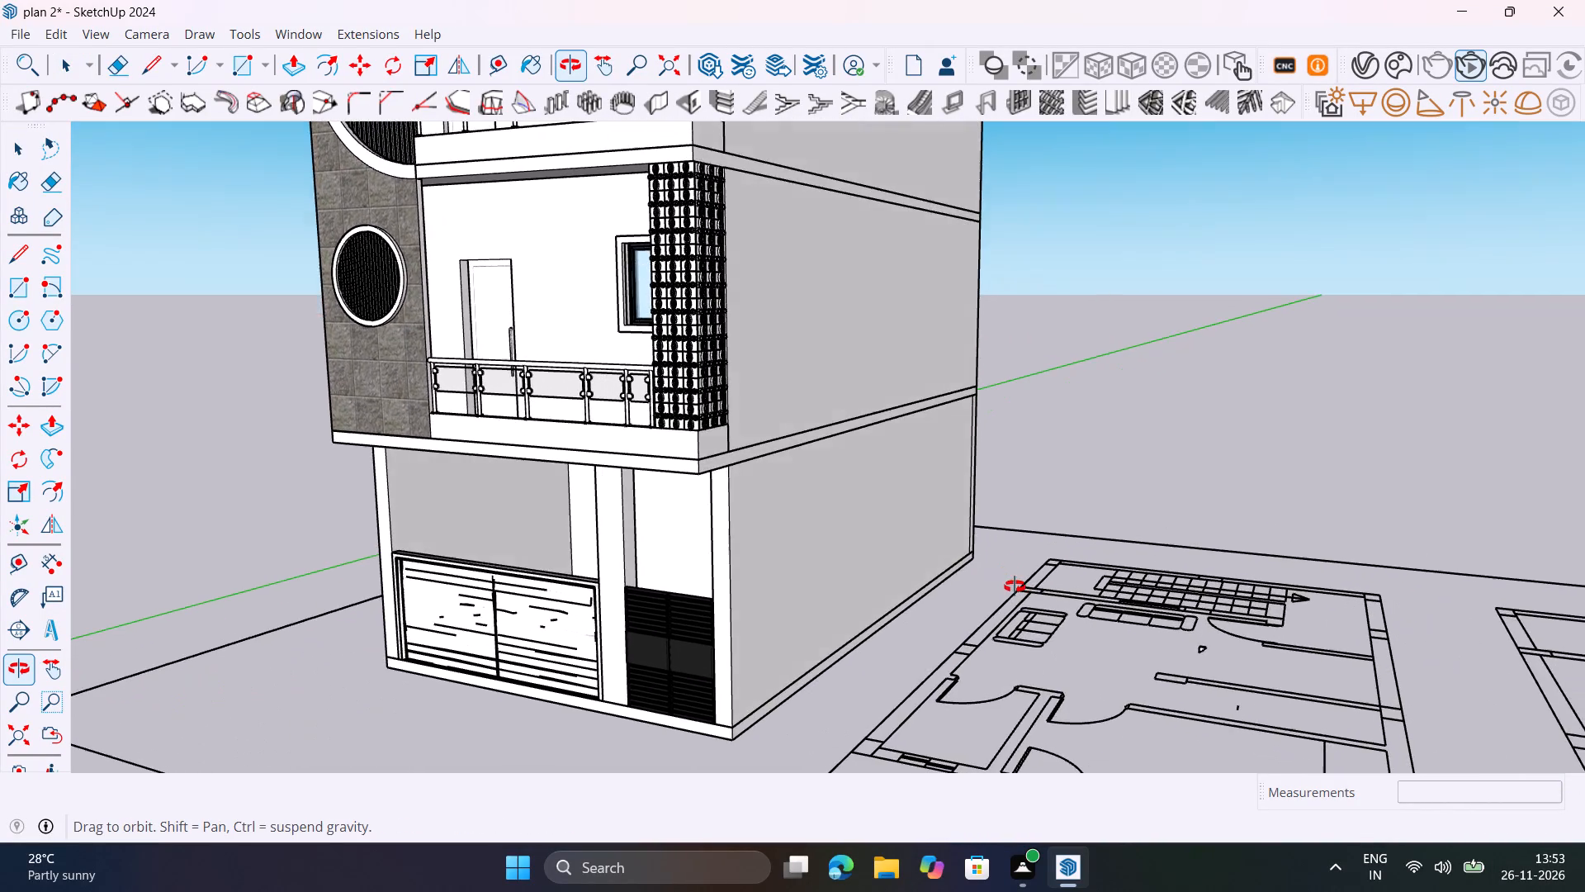
middle_drag(1015, 586, 1015, 587)
scroll(1015, 587, down, 5)
shift+middle_drag(1029, 590, 1029, 636)
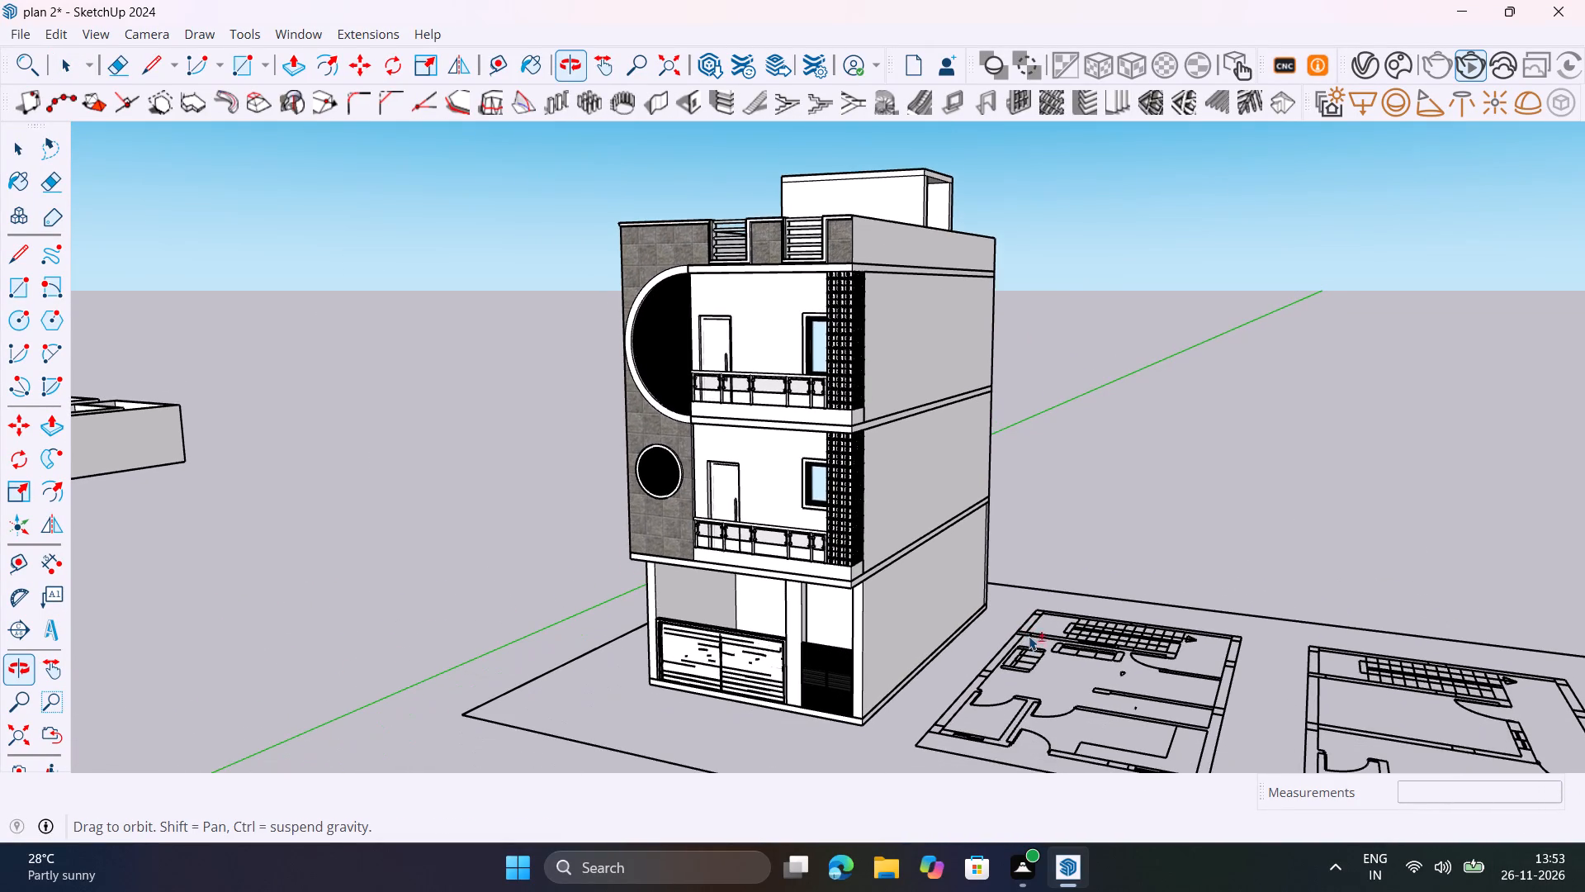
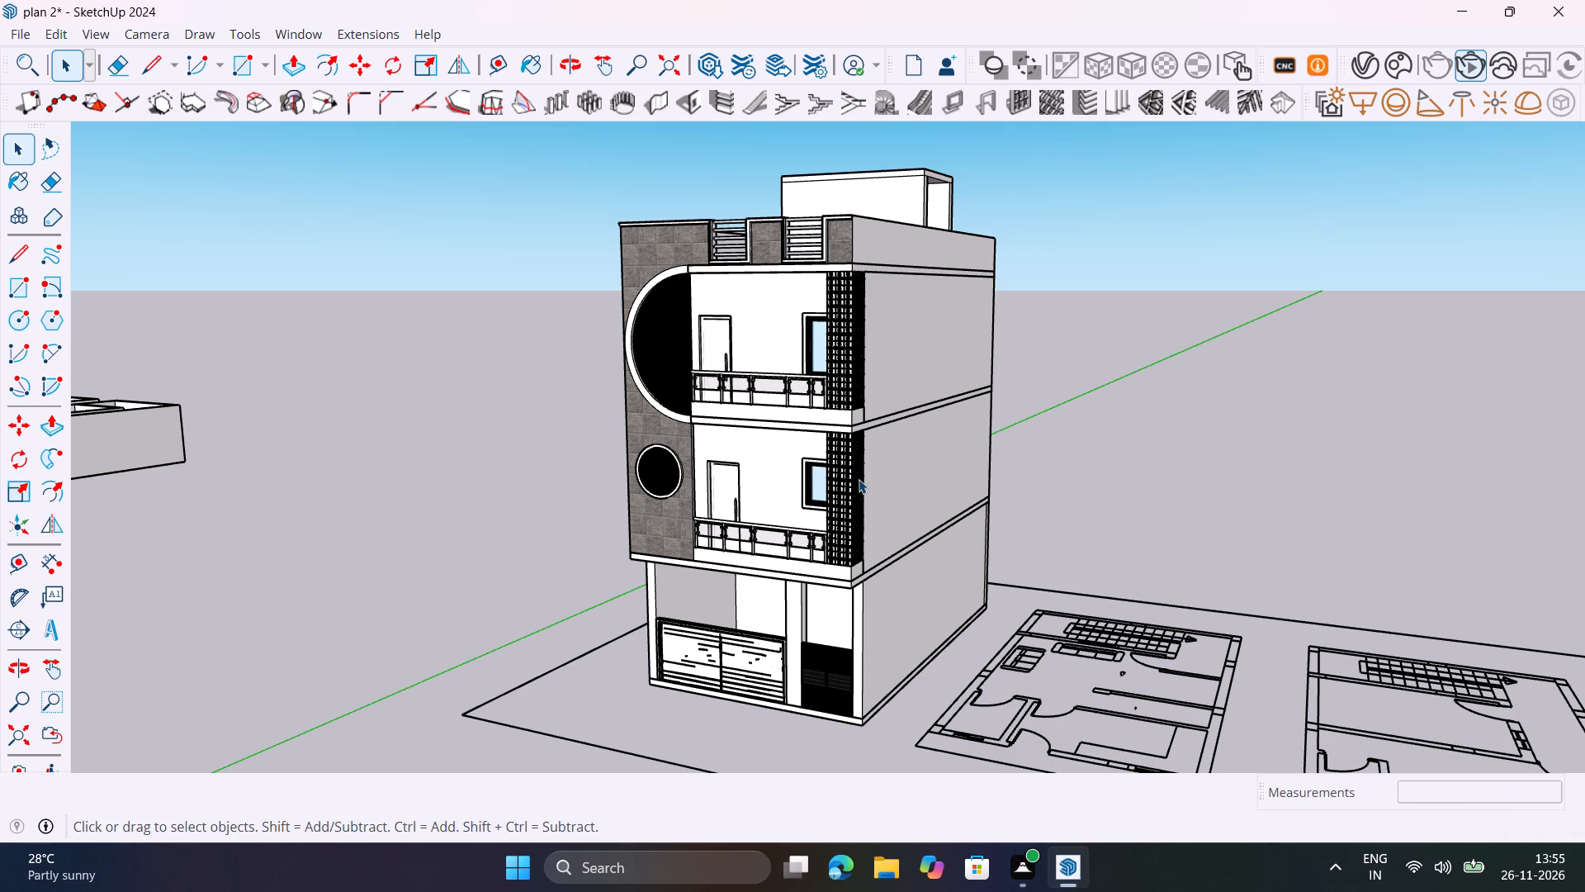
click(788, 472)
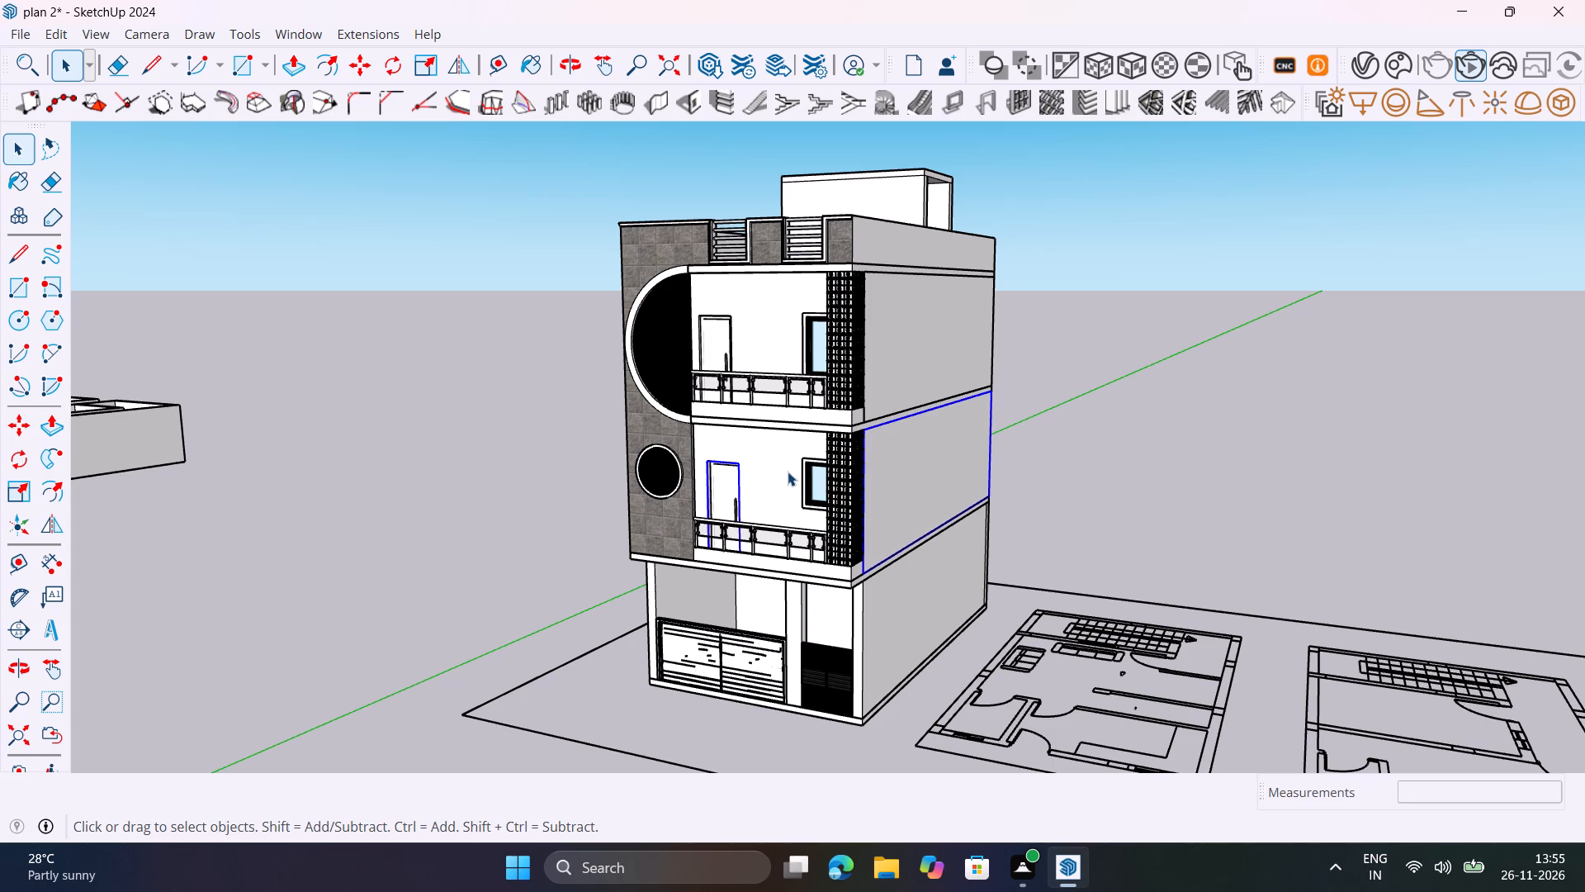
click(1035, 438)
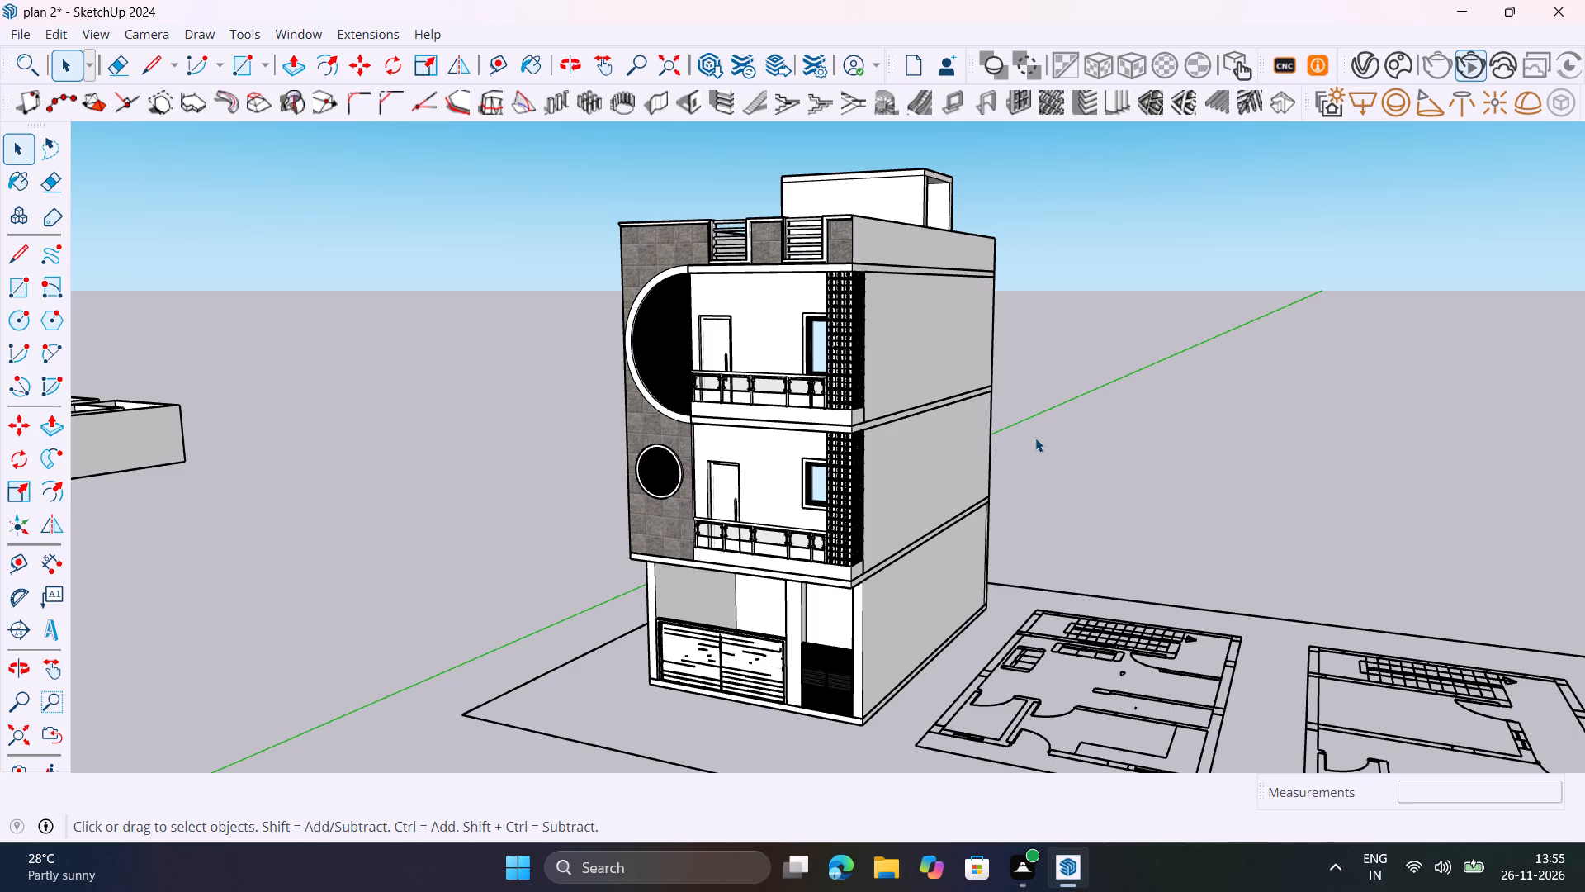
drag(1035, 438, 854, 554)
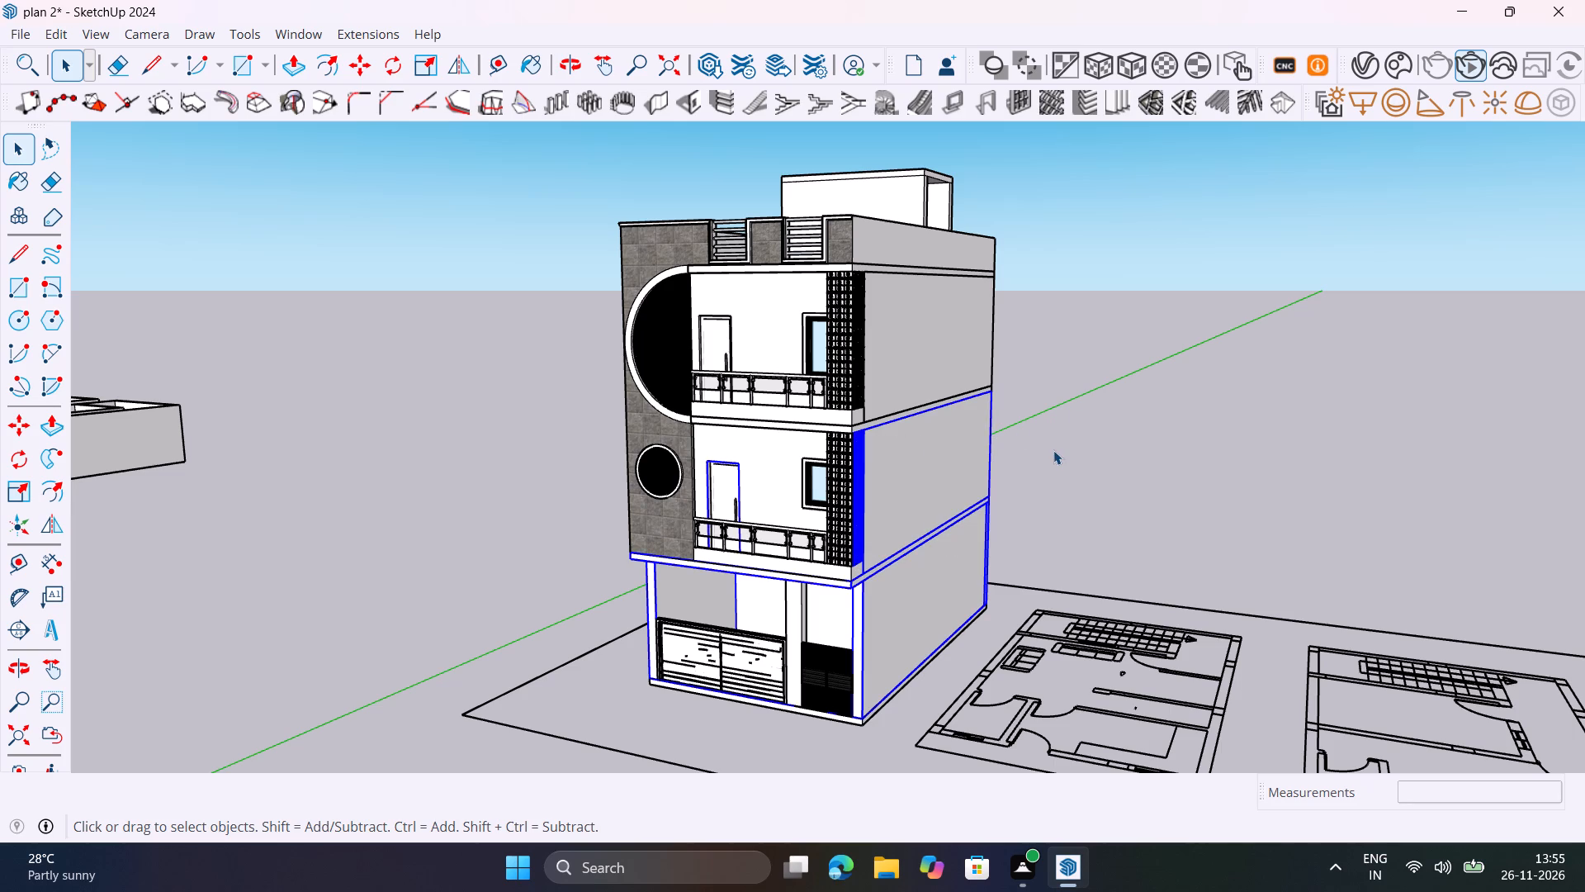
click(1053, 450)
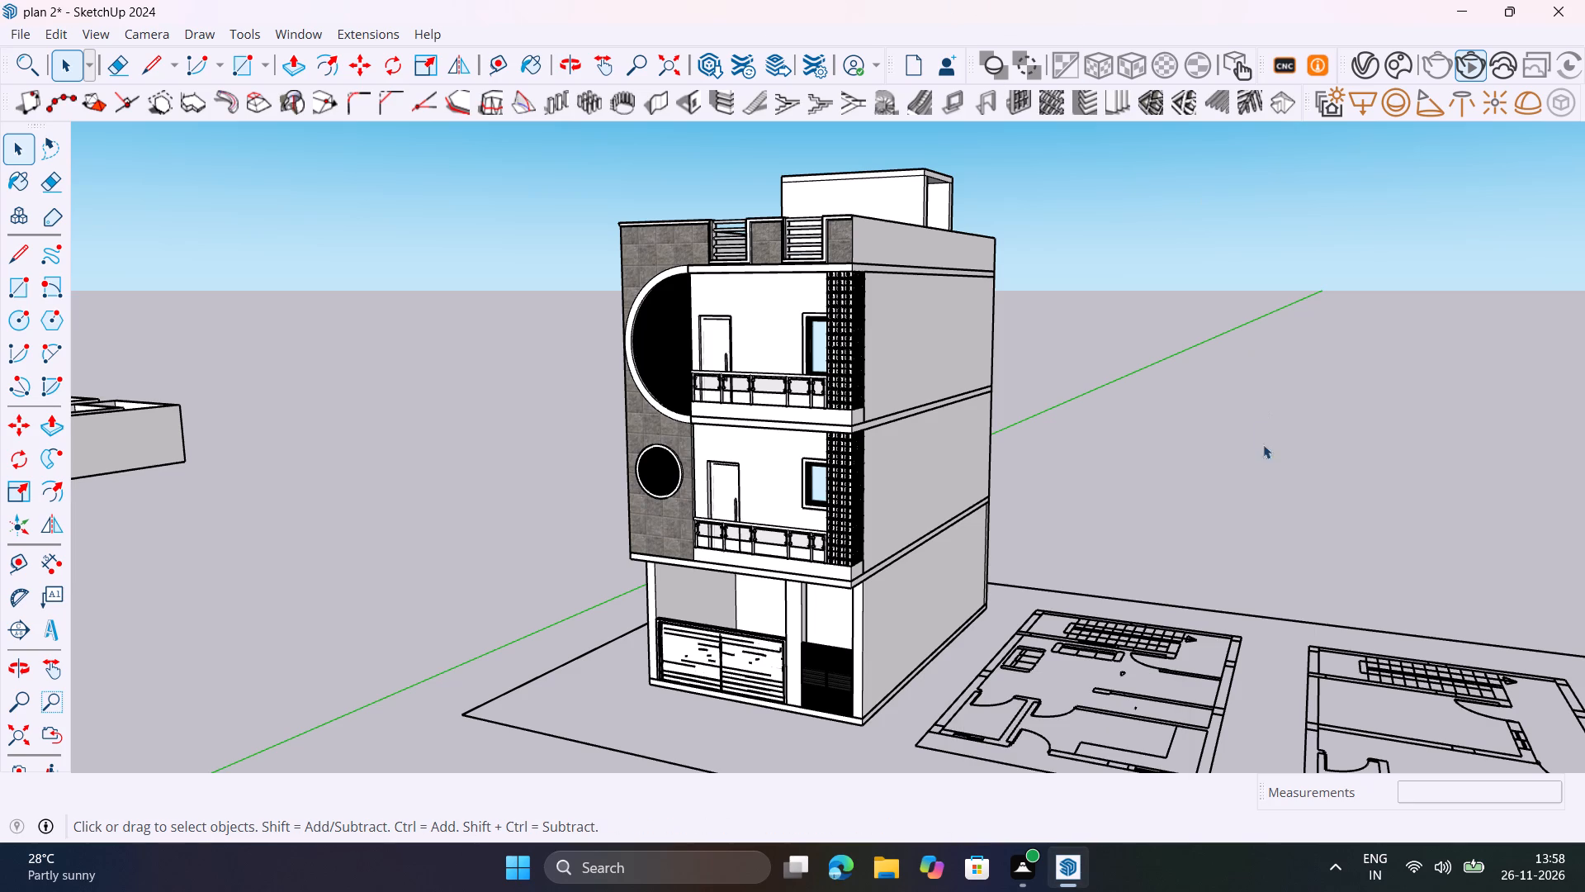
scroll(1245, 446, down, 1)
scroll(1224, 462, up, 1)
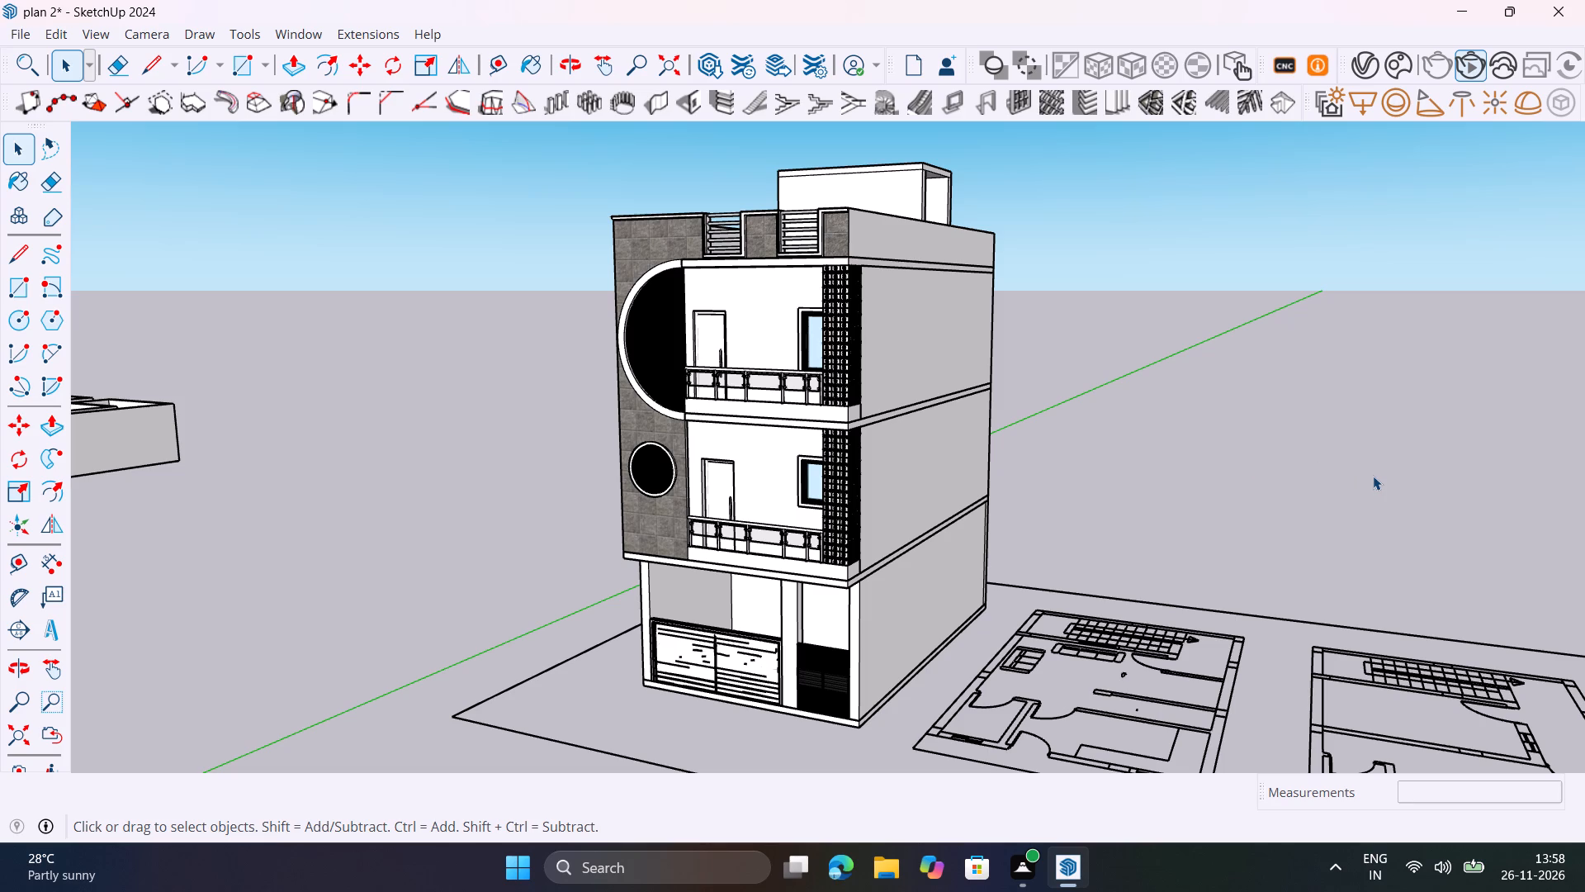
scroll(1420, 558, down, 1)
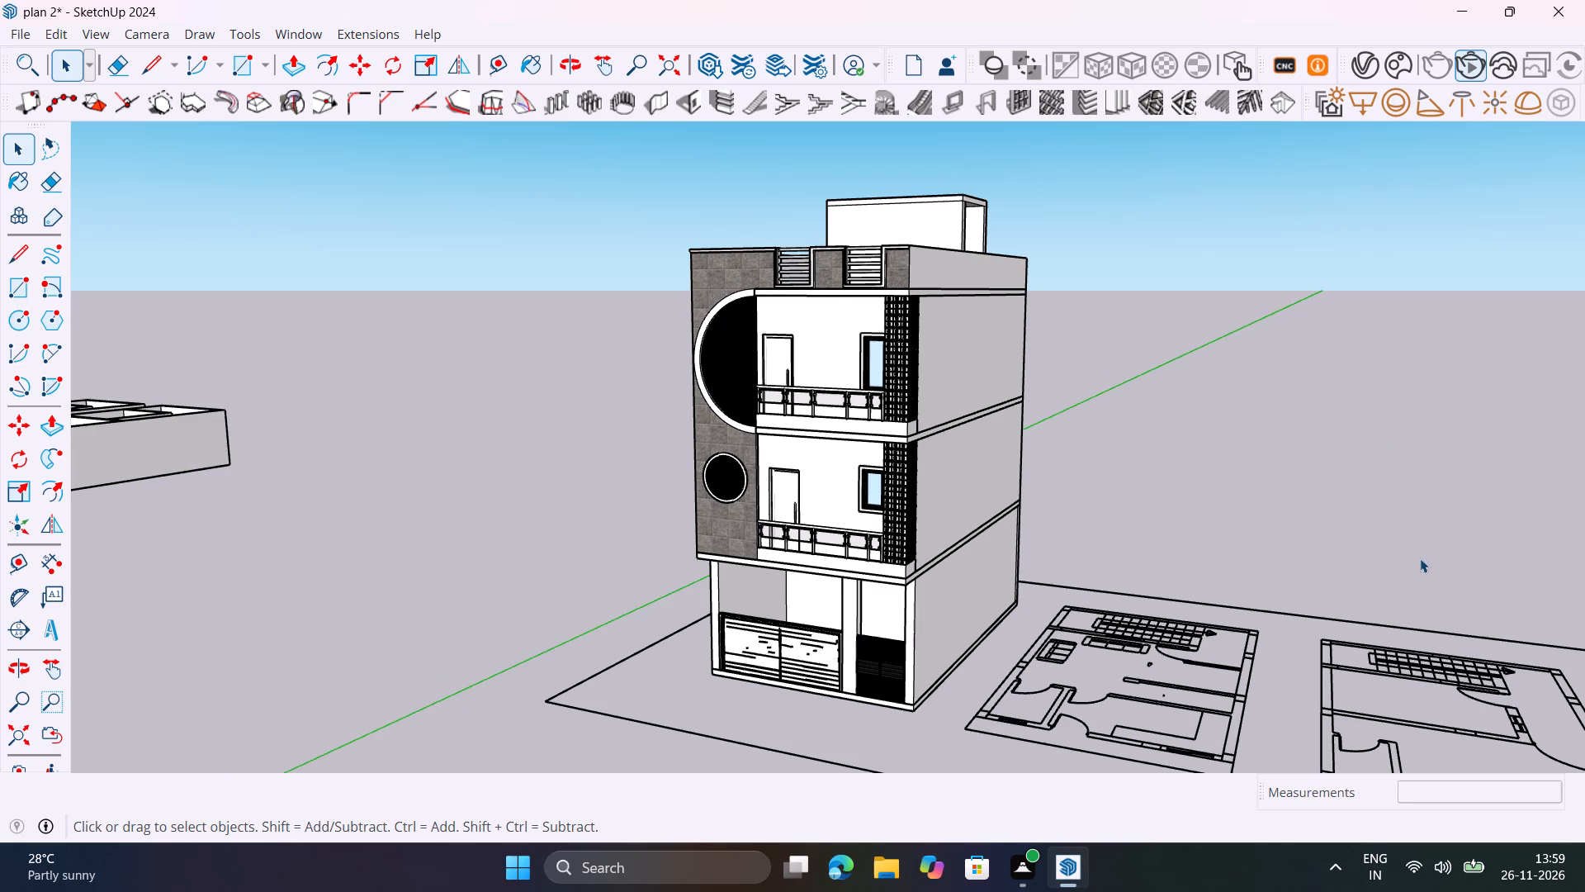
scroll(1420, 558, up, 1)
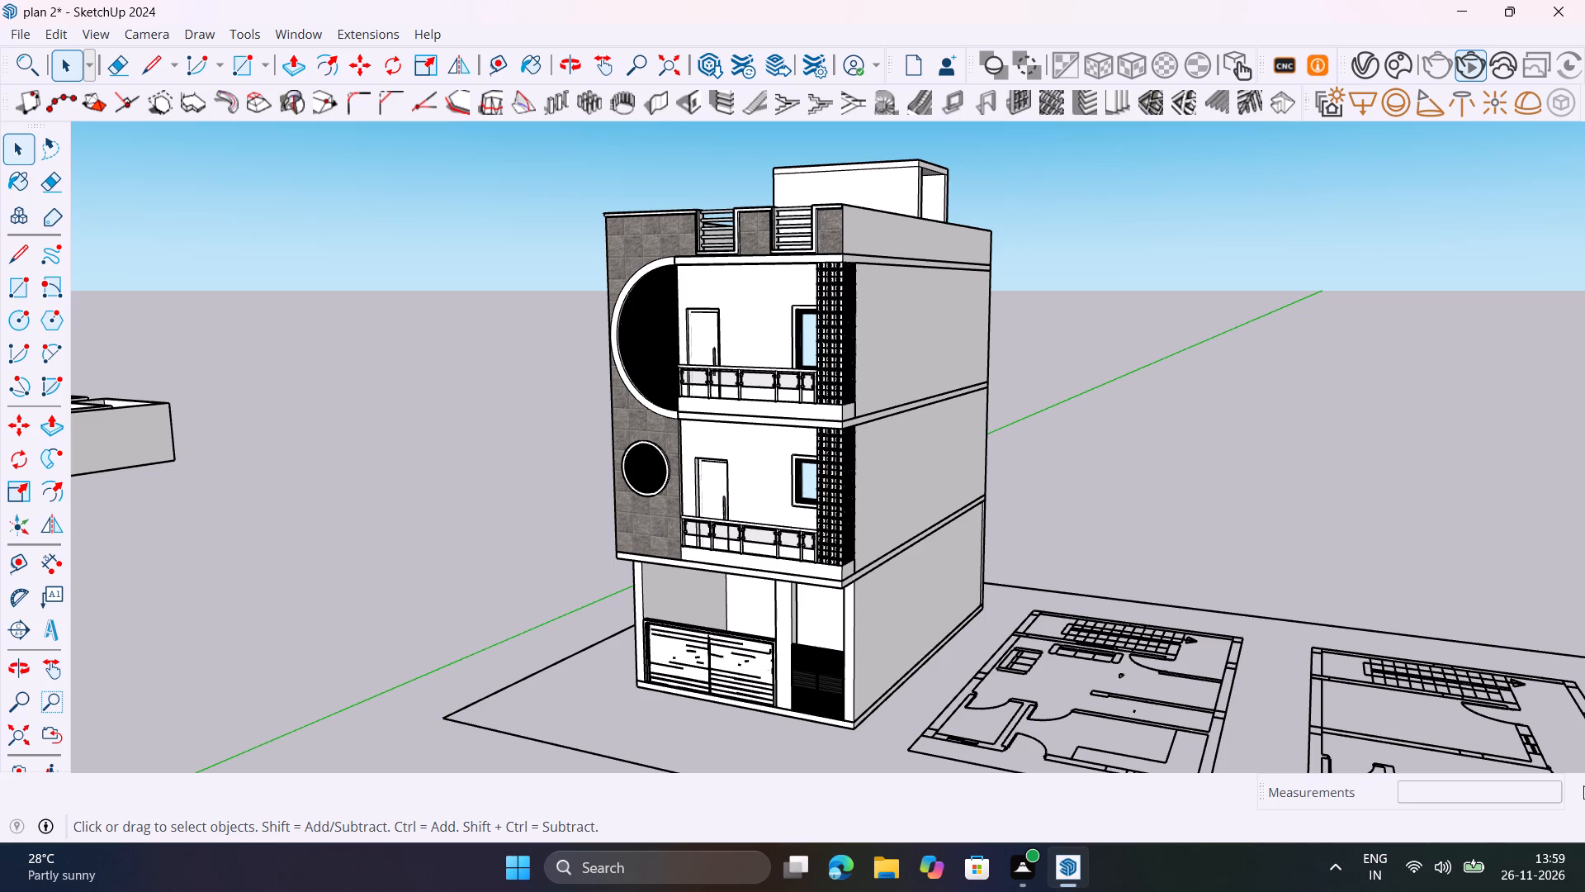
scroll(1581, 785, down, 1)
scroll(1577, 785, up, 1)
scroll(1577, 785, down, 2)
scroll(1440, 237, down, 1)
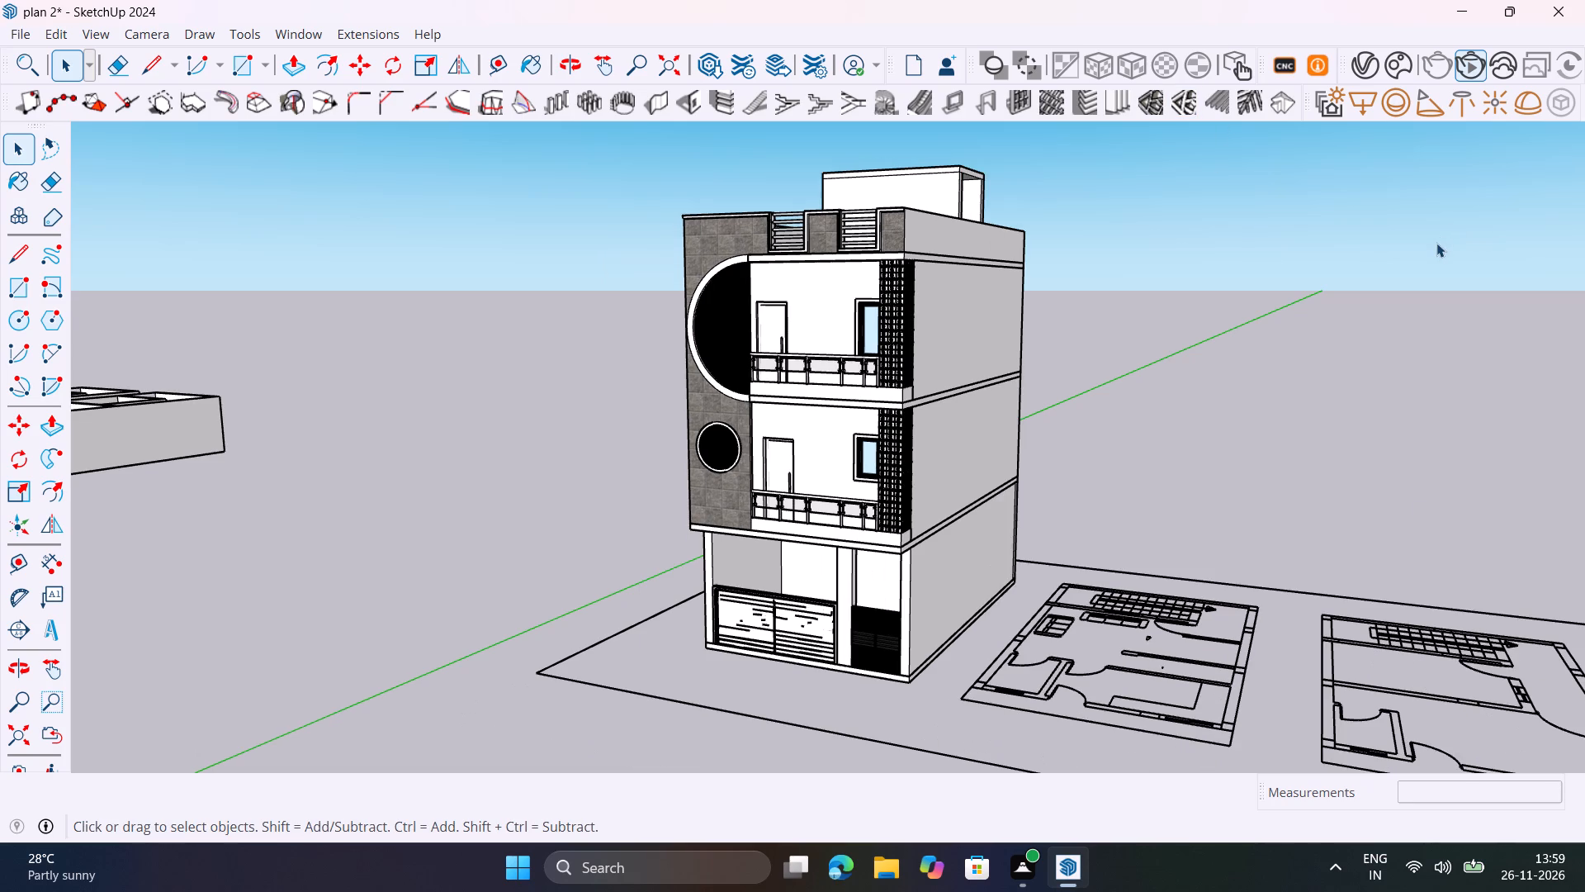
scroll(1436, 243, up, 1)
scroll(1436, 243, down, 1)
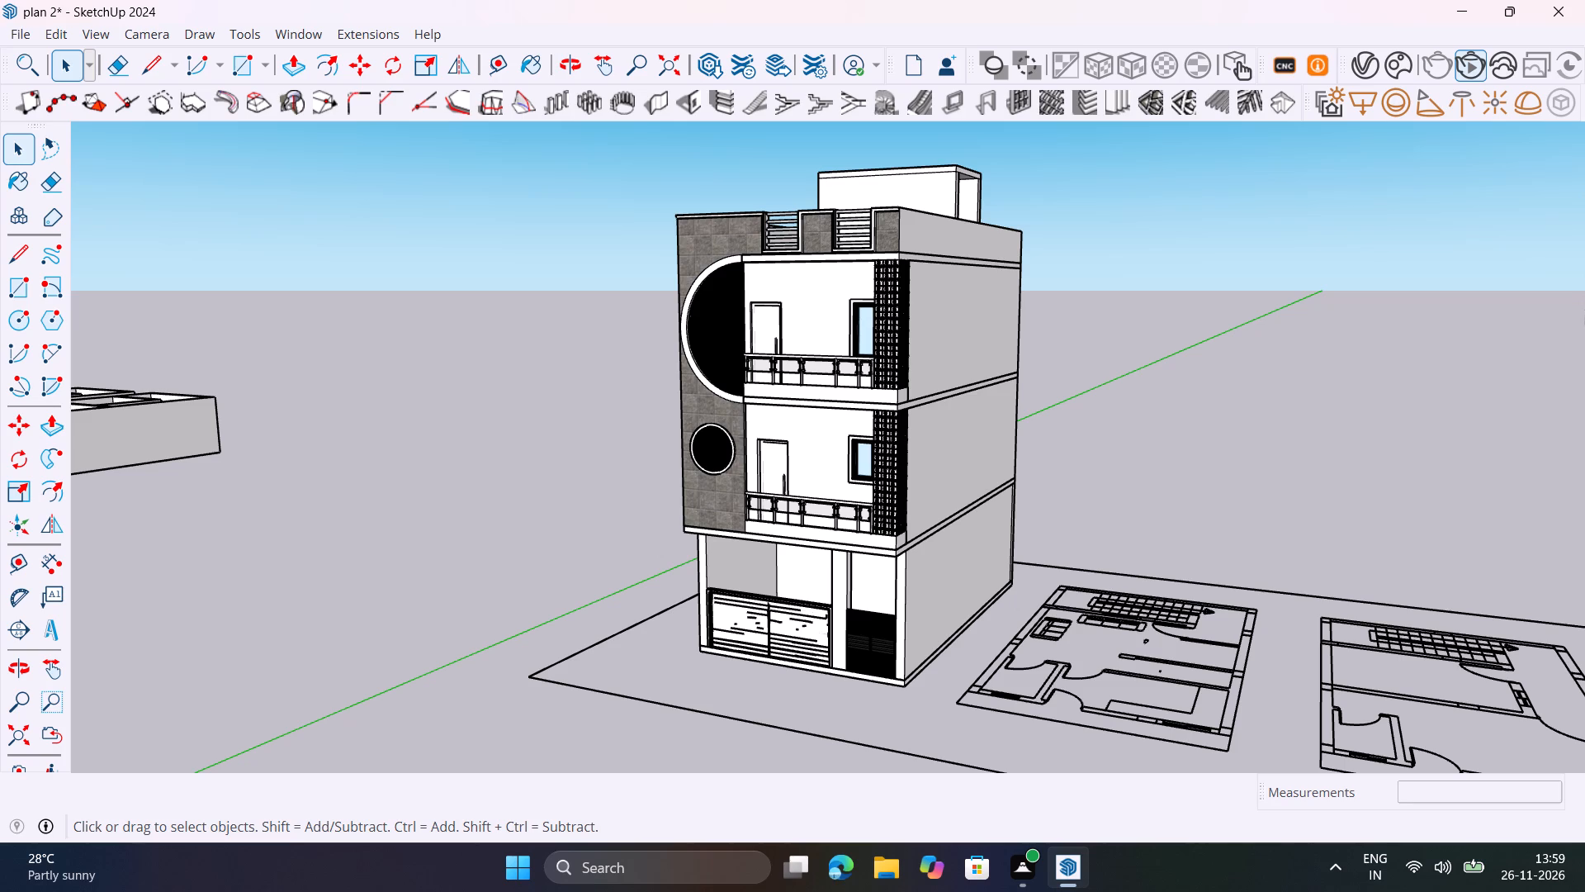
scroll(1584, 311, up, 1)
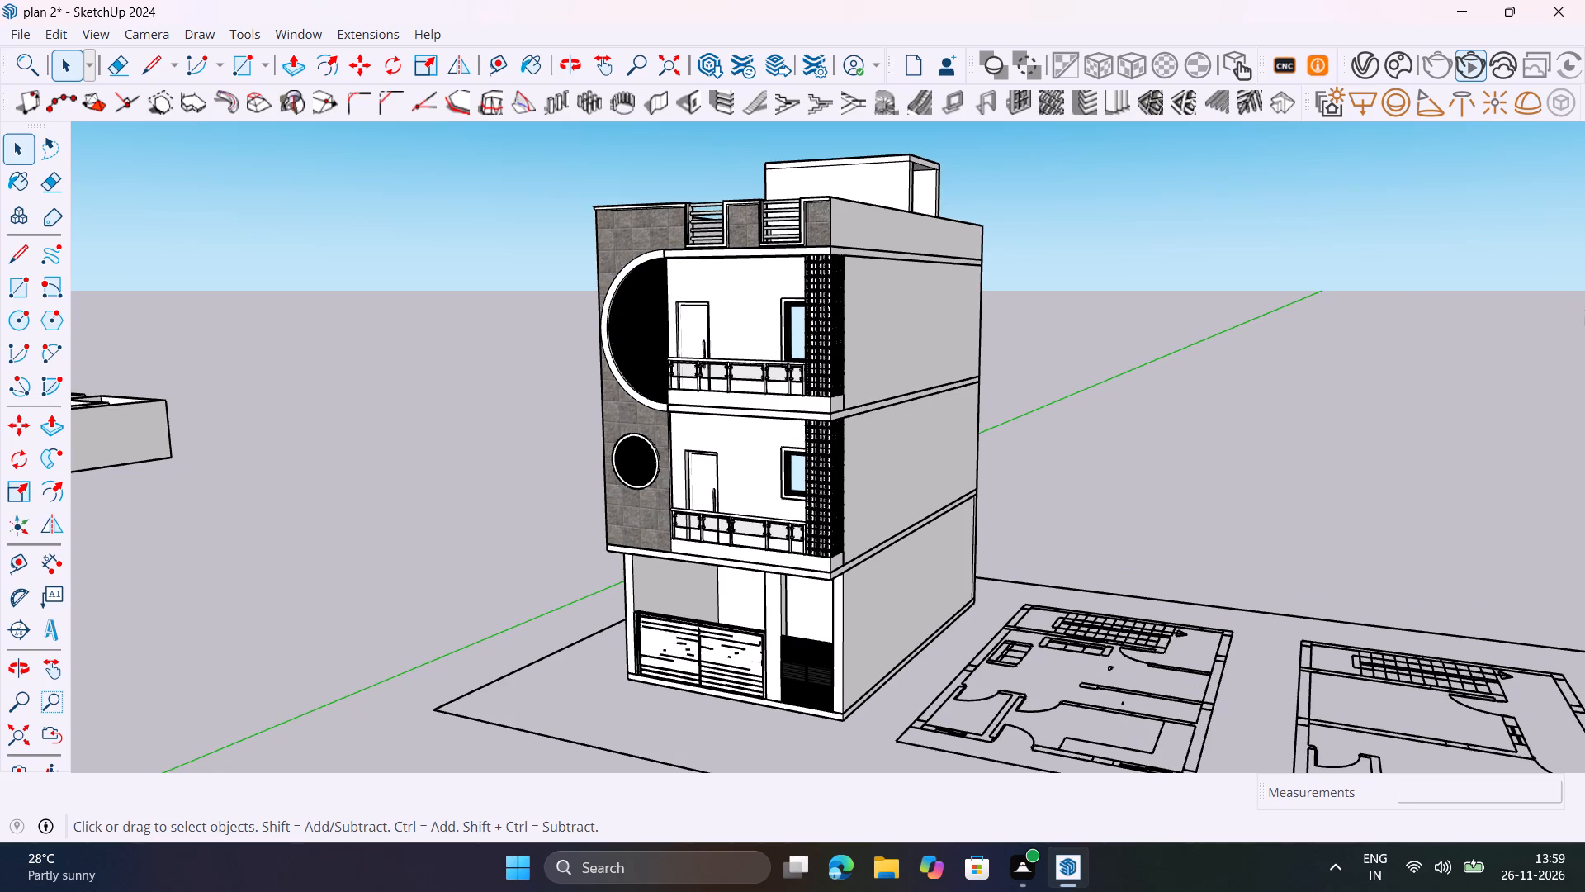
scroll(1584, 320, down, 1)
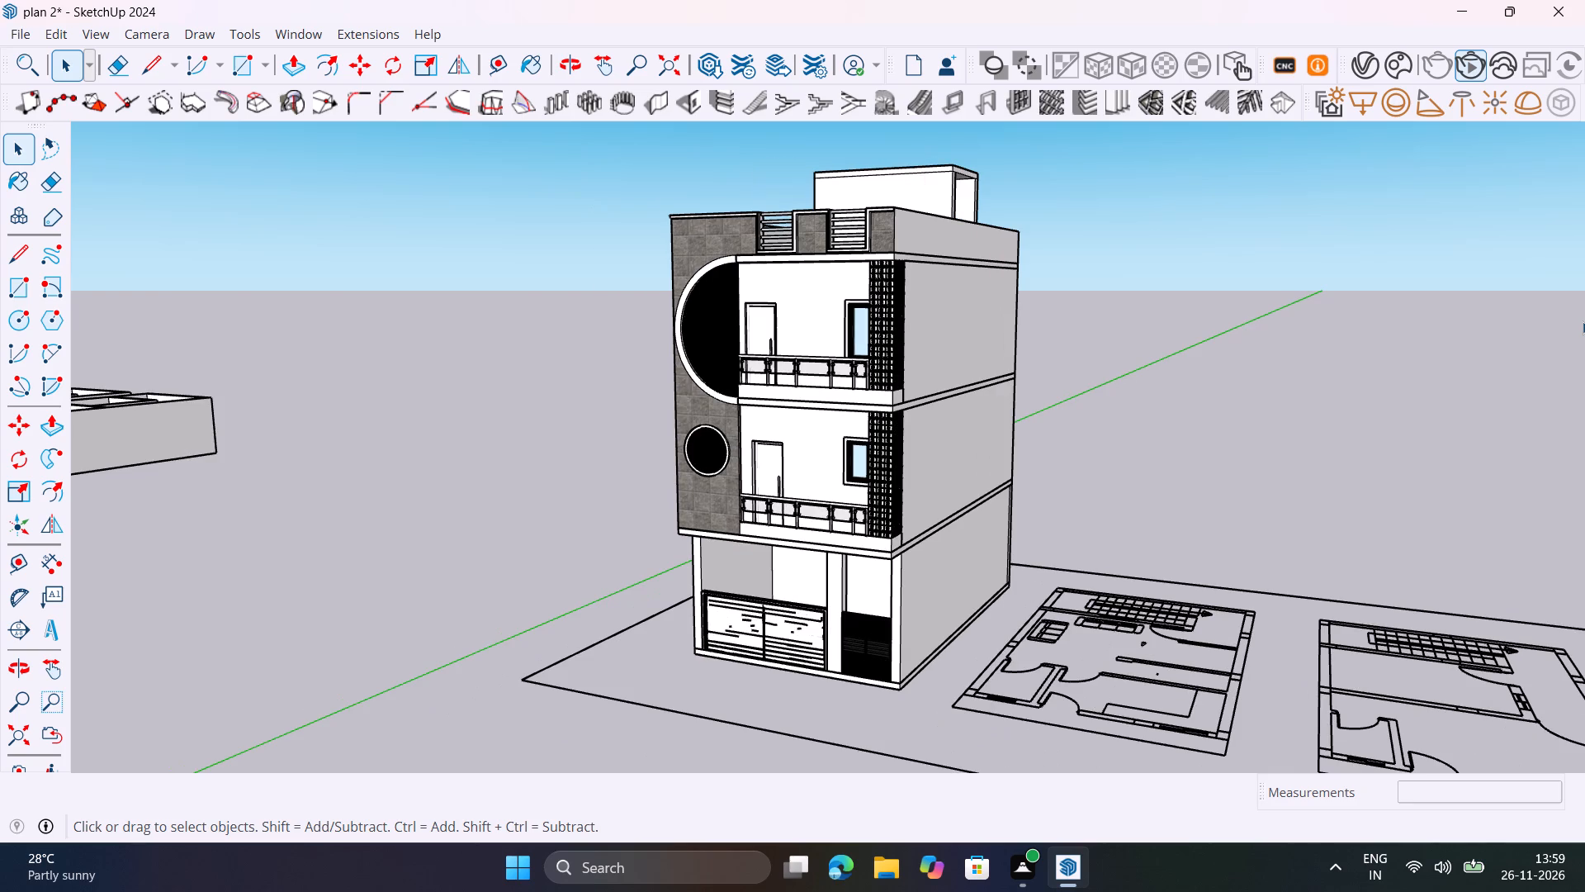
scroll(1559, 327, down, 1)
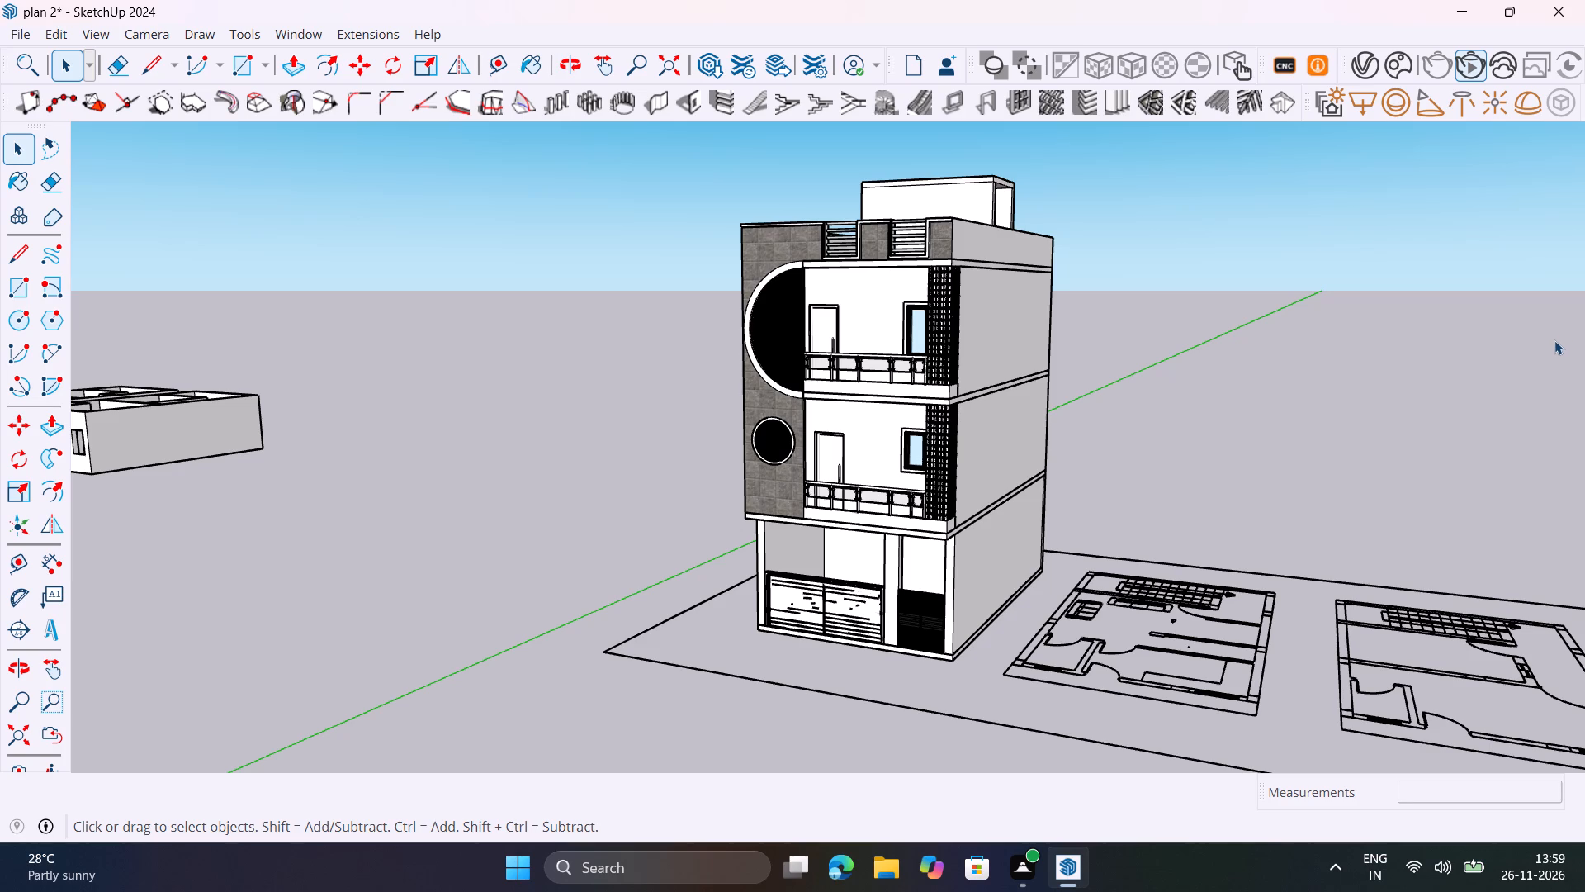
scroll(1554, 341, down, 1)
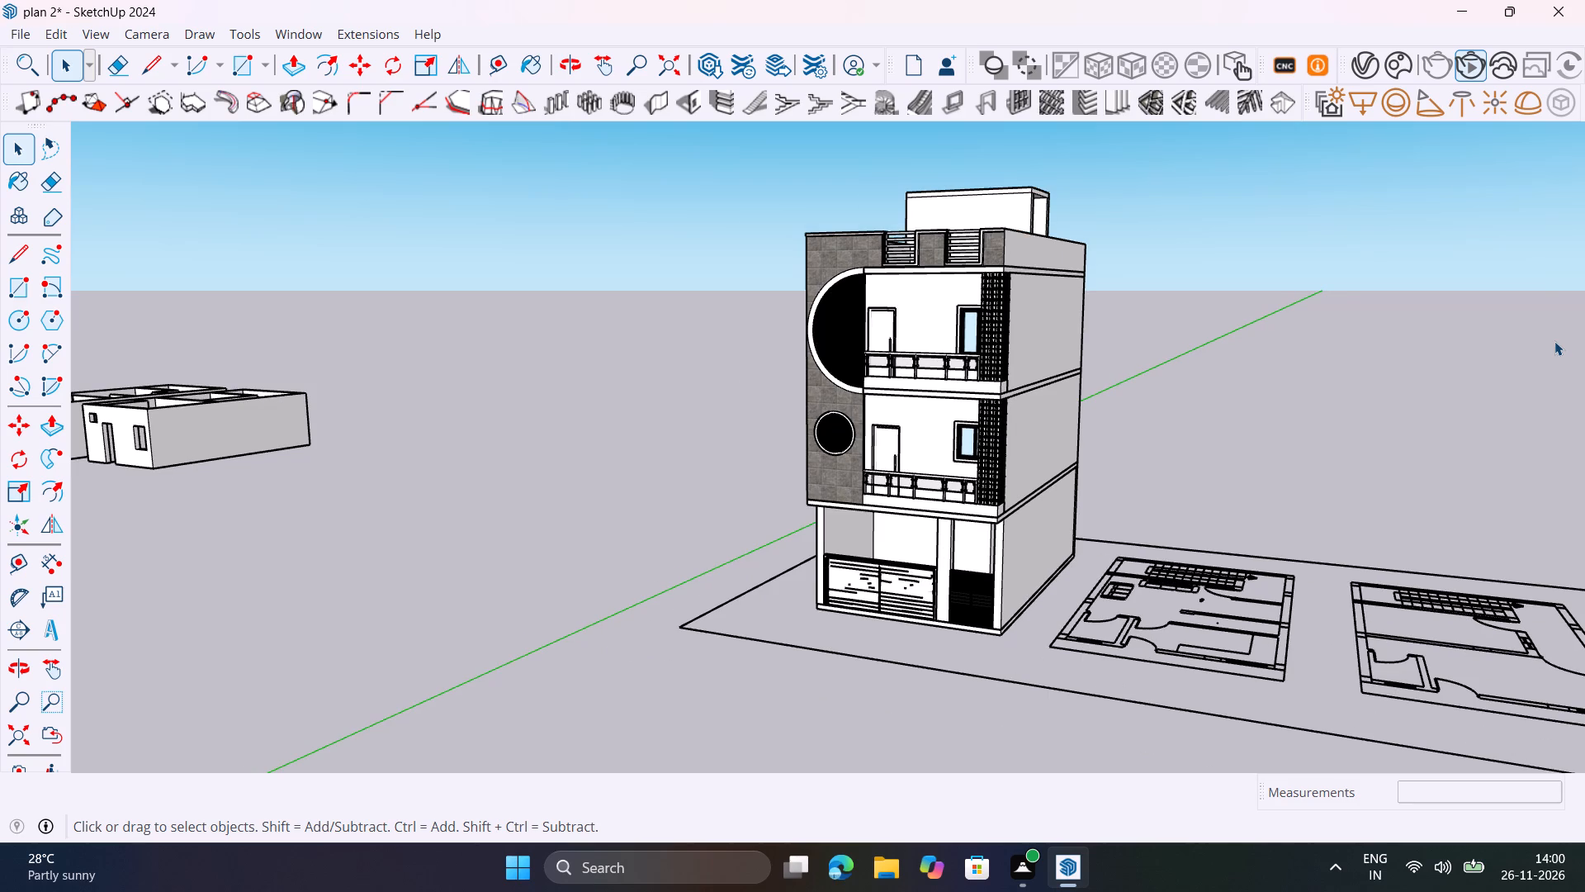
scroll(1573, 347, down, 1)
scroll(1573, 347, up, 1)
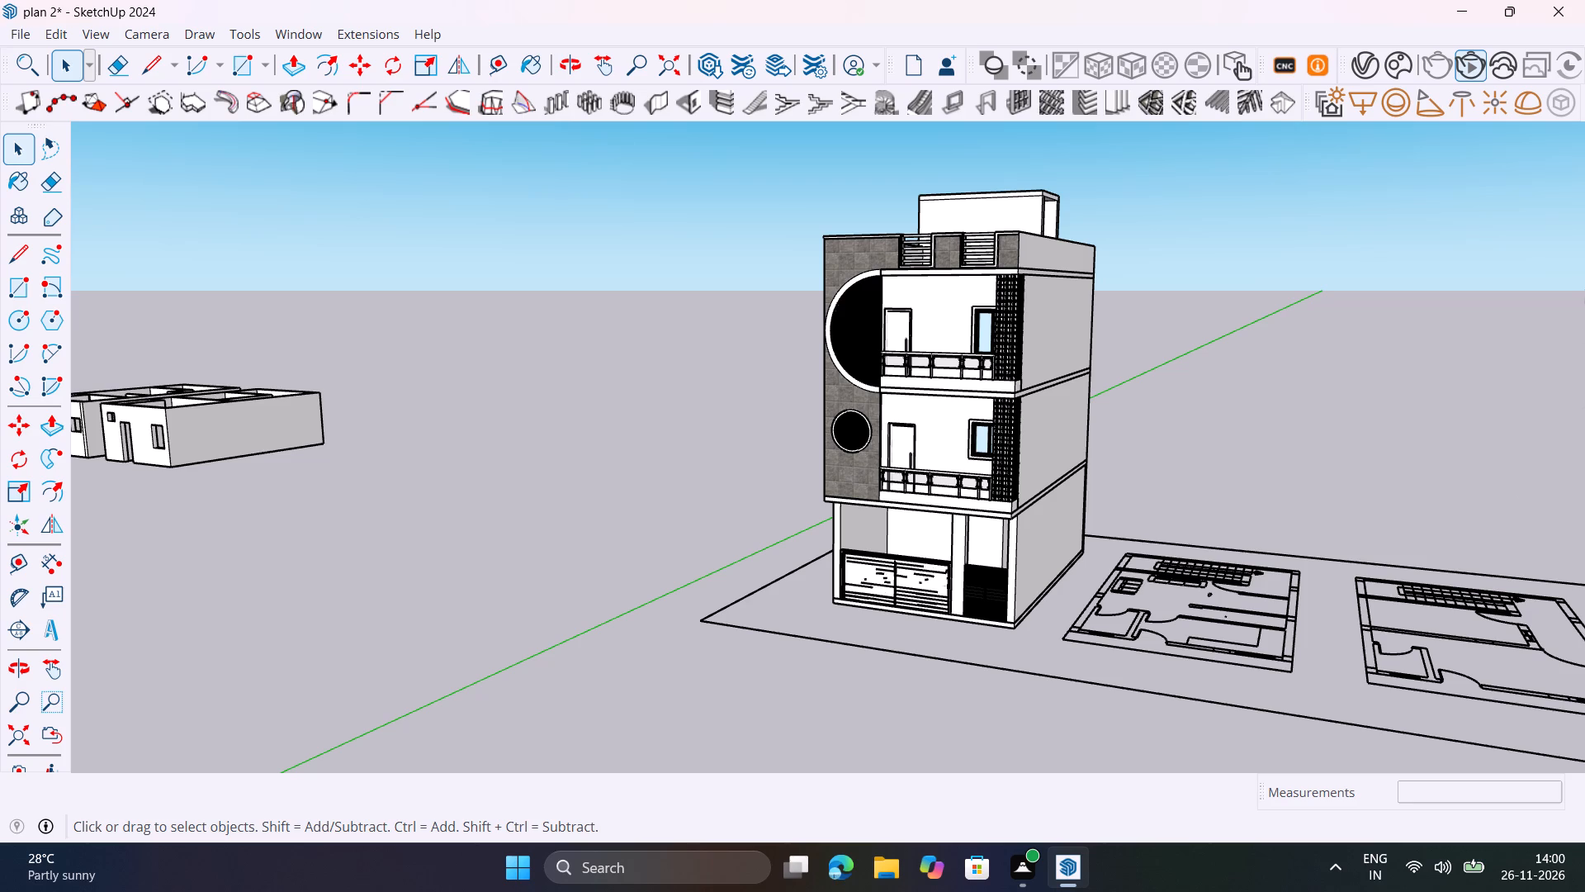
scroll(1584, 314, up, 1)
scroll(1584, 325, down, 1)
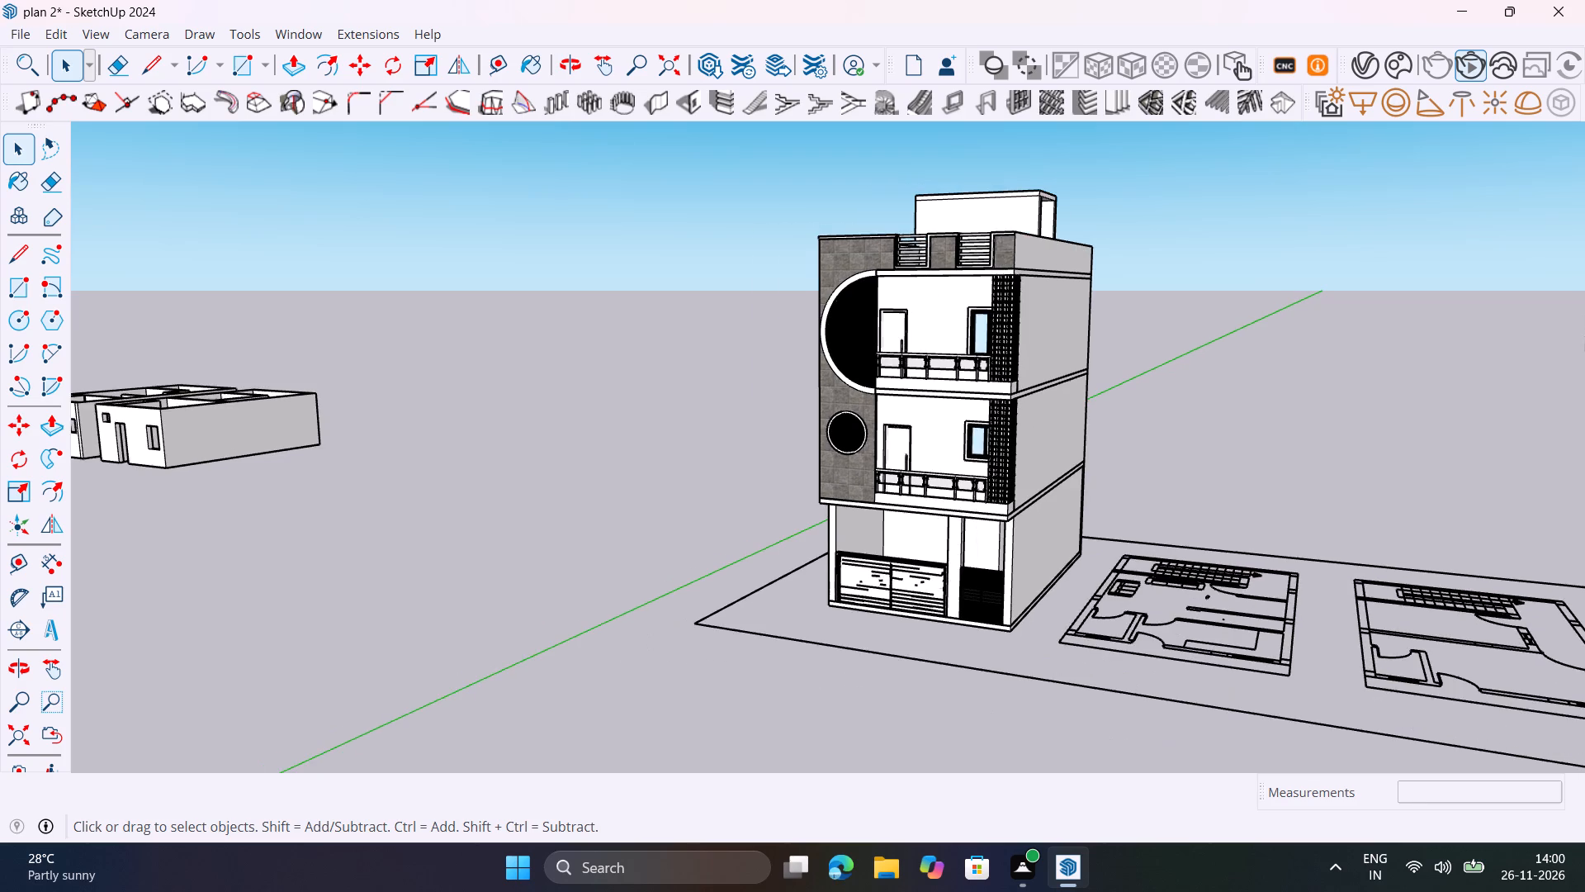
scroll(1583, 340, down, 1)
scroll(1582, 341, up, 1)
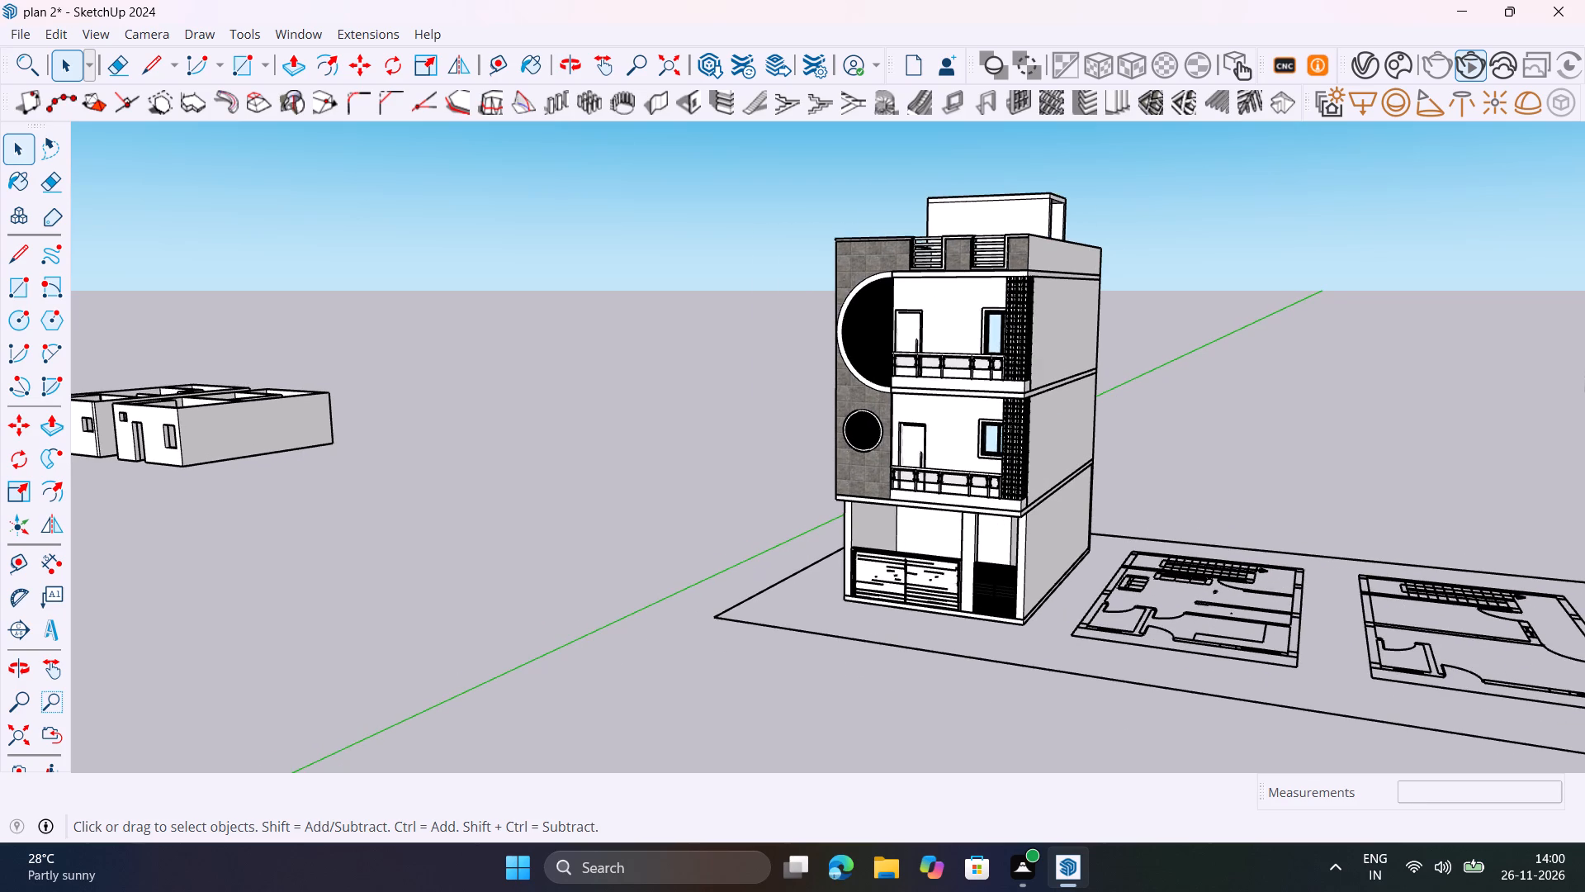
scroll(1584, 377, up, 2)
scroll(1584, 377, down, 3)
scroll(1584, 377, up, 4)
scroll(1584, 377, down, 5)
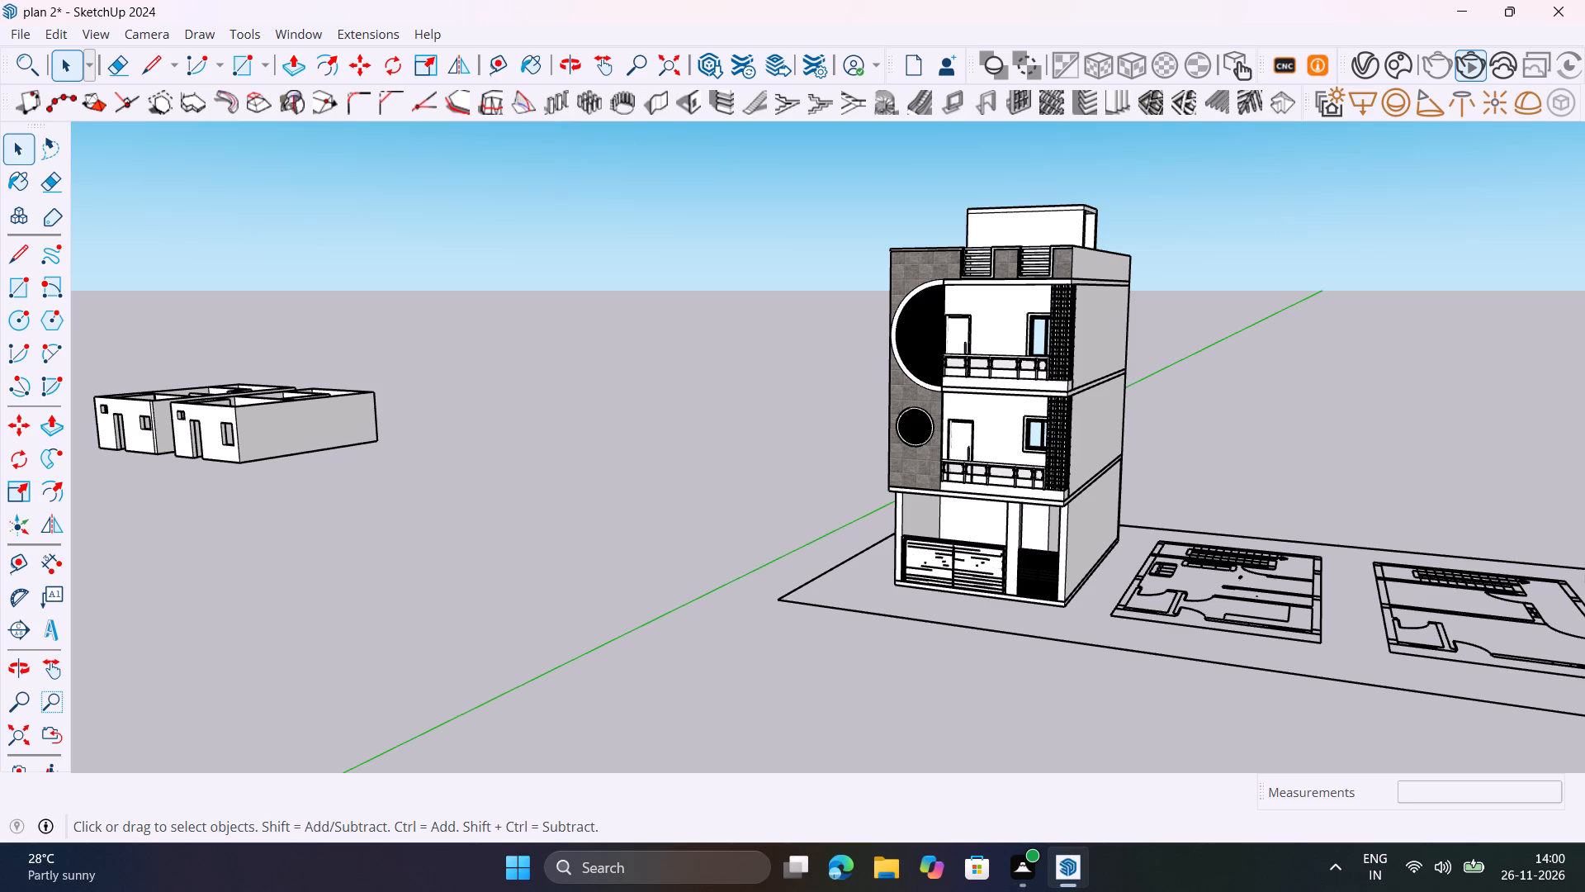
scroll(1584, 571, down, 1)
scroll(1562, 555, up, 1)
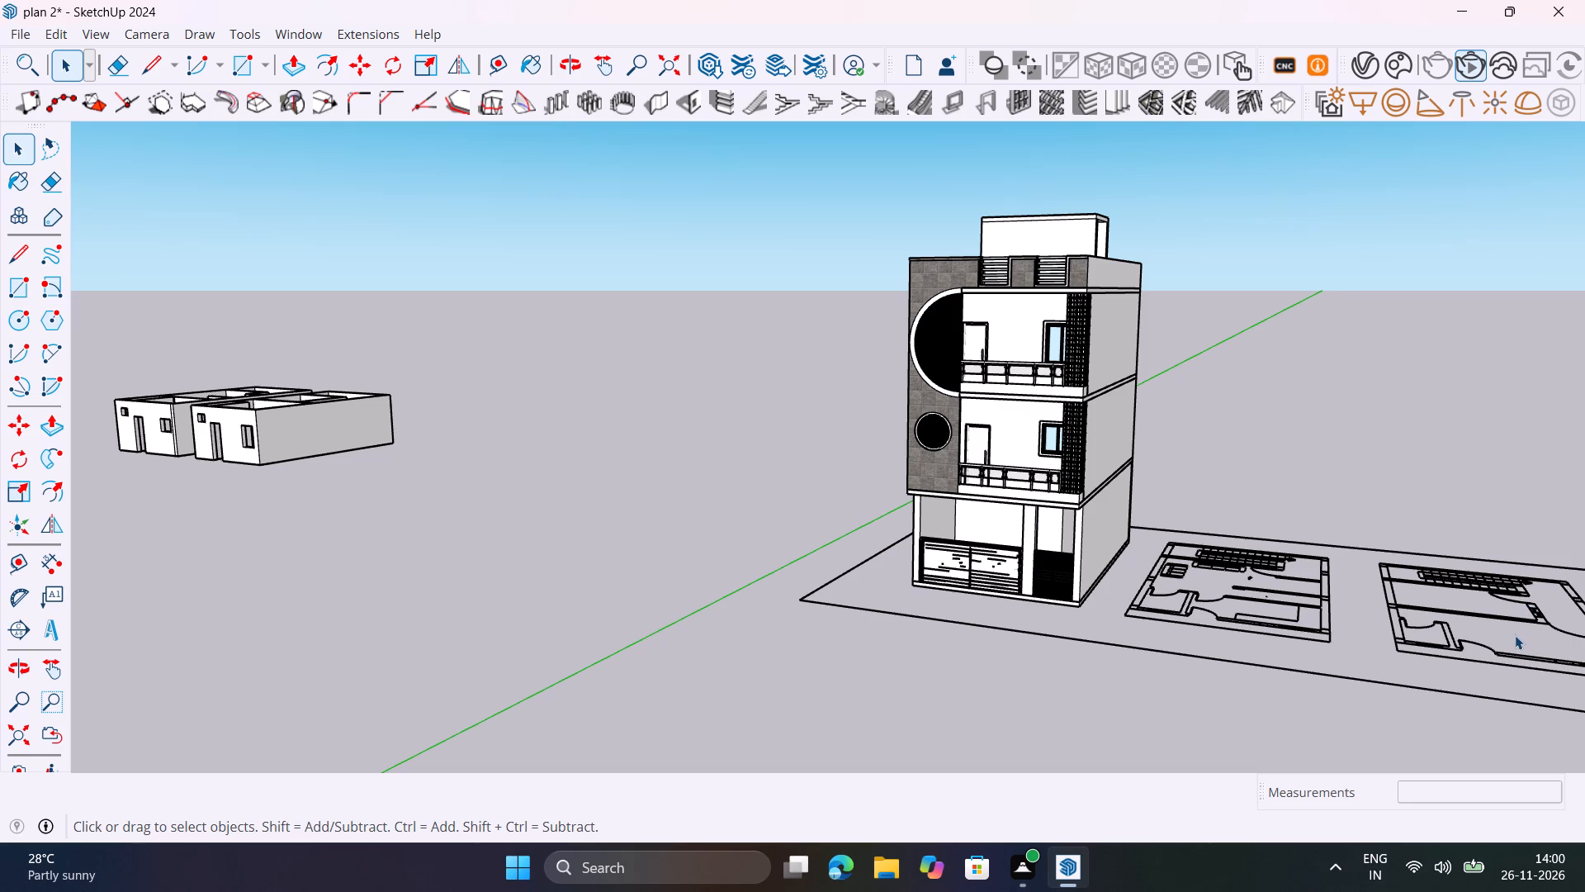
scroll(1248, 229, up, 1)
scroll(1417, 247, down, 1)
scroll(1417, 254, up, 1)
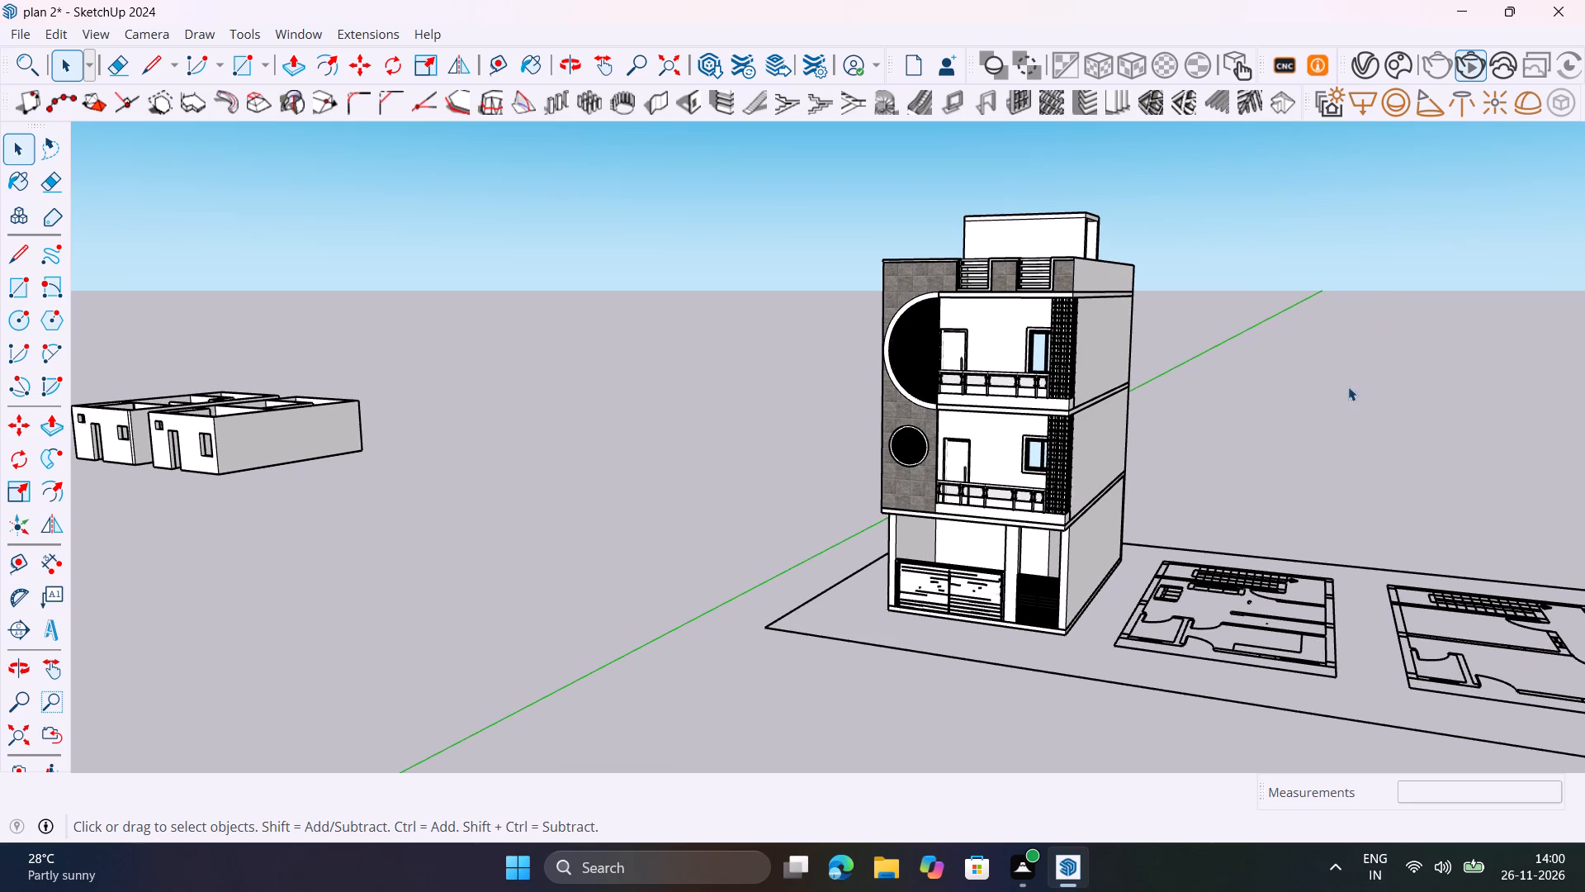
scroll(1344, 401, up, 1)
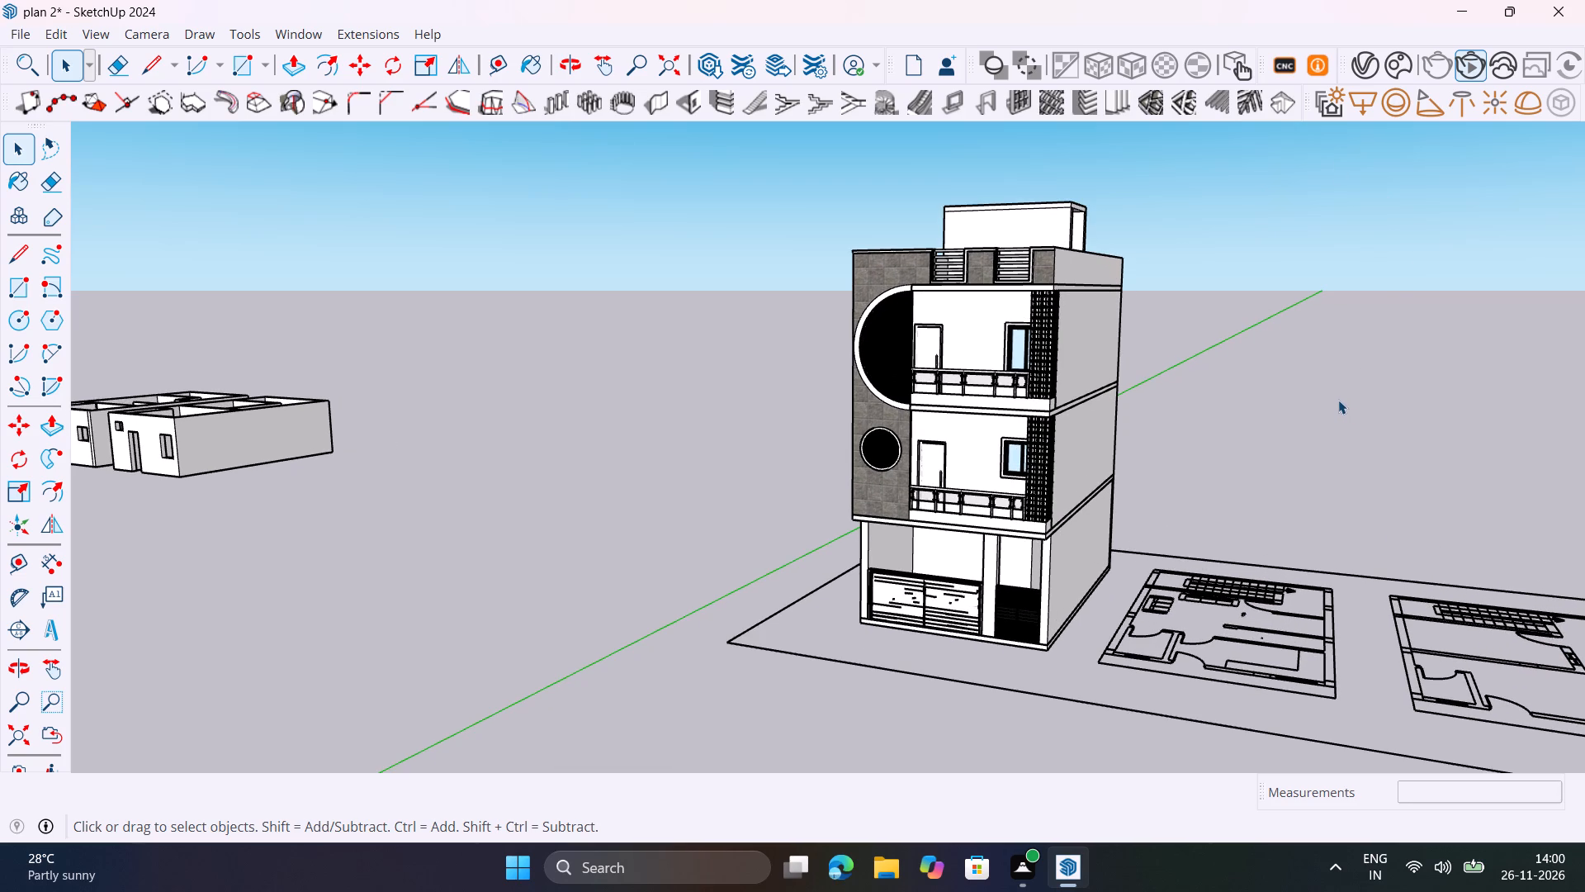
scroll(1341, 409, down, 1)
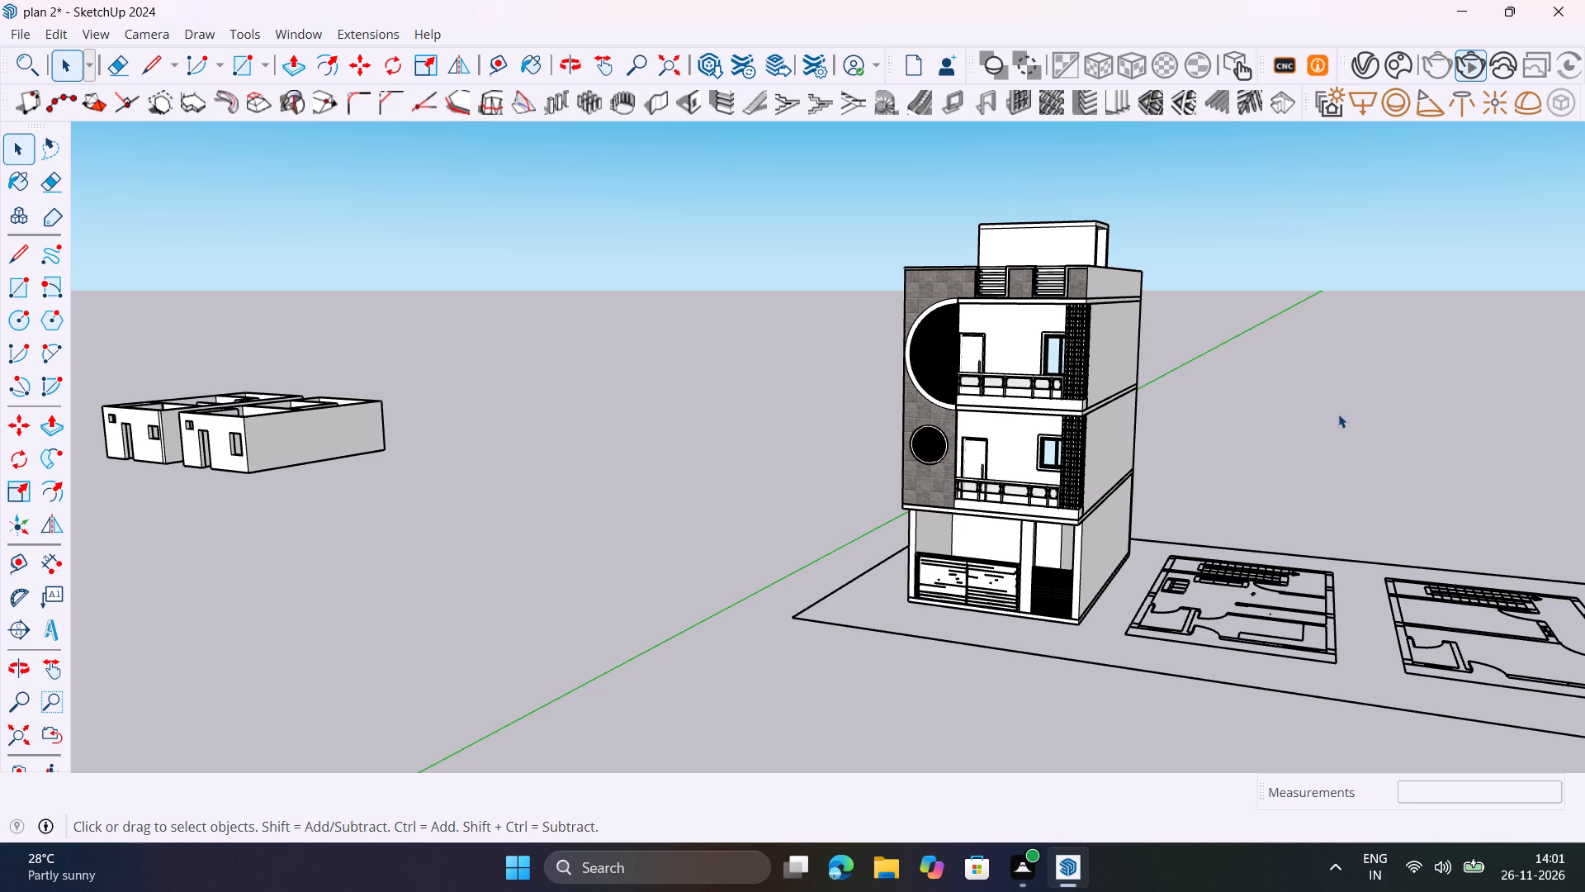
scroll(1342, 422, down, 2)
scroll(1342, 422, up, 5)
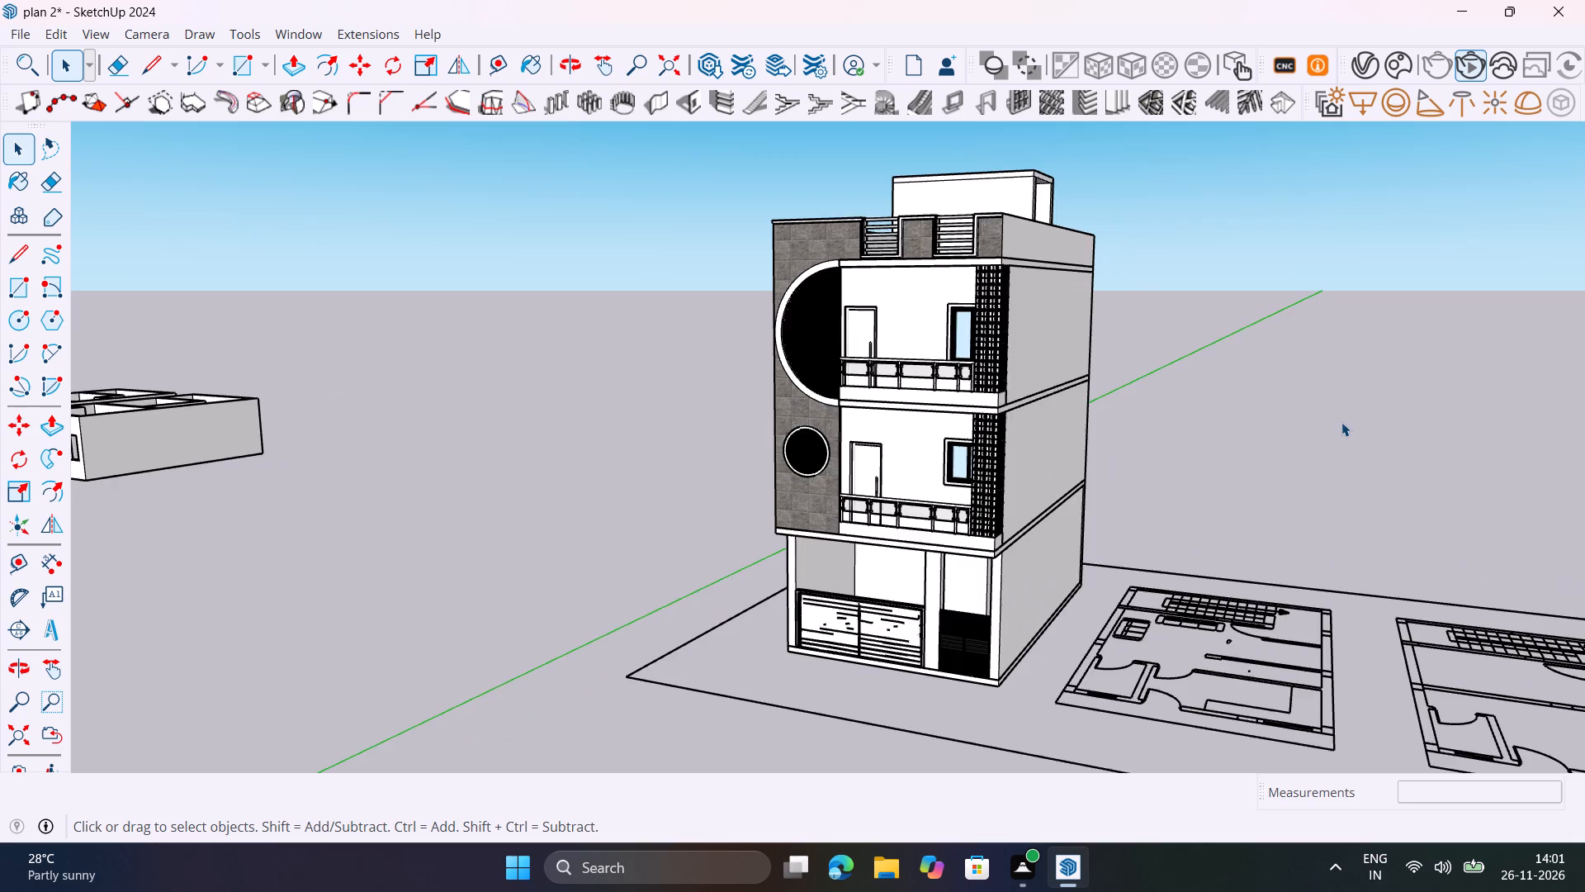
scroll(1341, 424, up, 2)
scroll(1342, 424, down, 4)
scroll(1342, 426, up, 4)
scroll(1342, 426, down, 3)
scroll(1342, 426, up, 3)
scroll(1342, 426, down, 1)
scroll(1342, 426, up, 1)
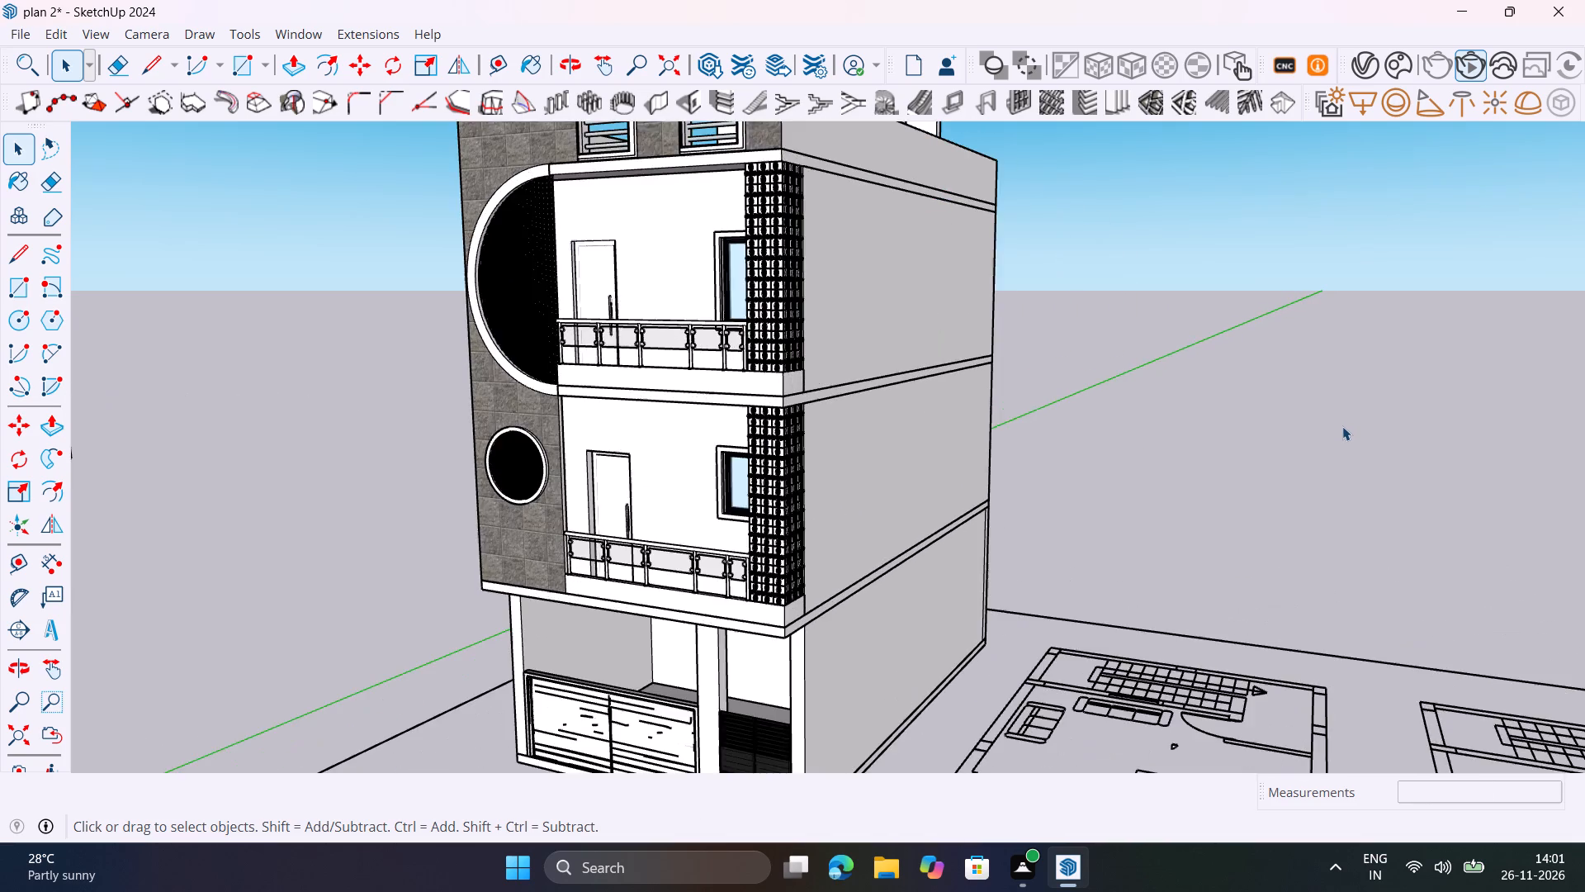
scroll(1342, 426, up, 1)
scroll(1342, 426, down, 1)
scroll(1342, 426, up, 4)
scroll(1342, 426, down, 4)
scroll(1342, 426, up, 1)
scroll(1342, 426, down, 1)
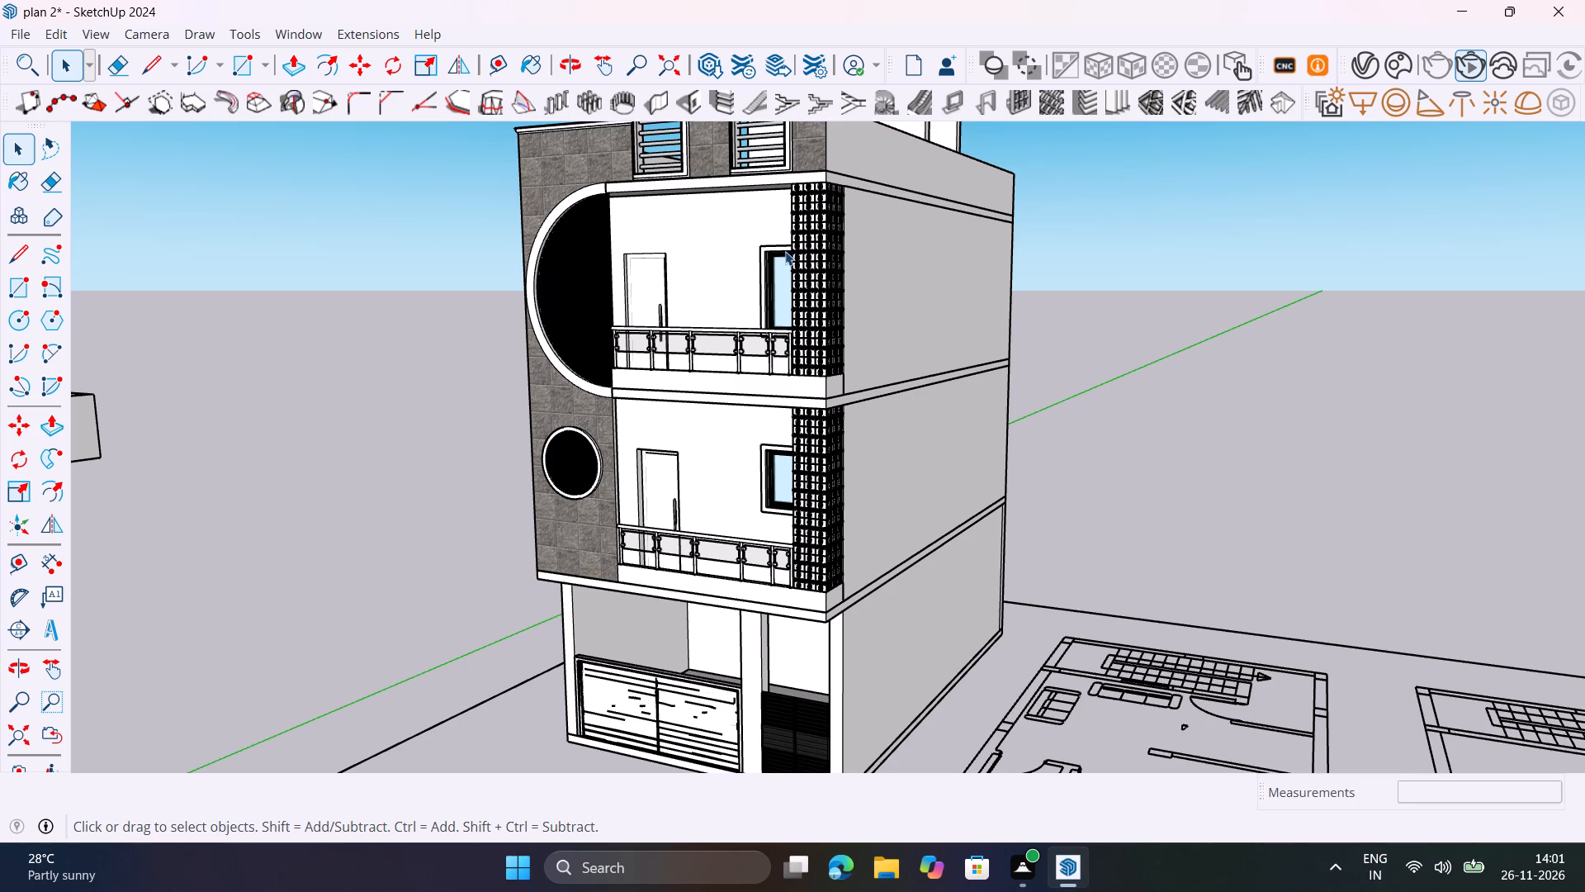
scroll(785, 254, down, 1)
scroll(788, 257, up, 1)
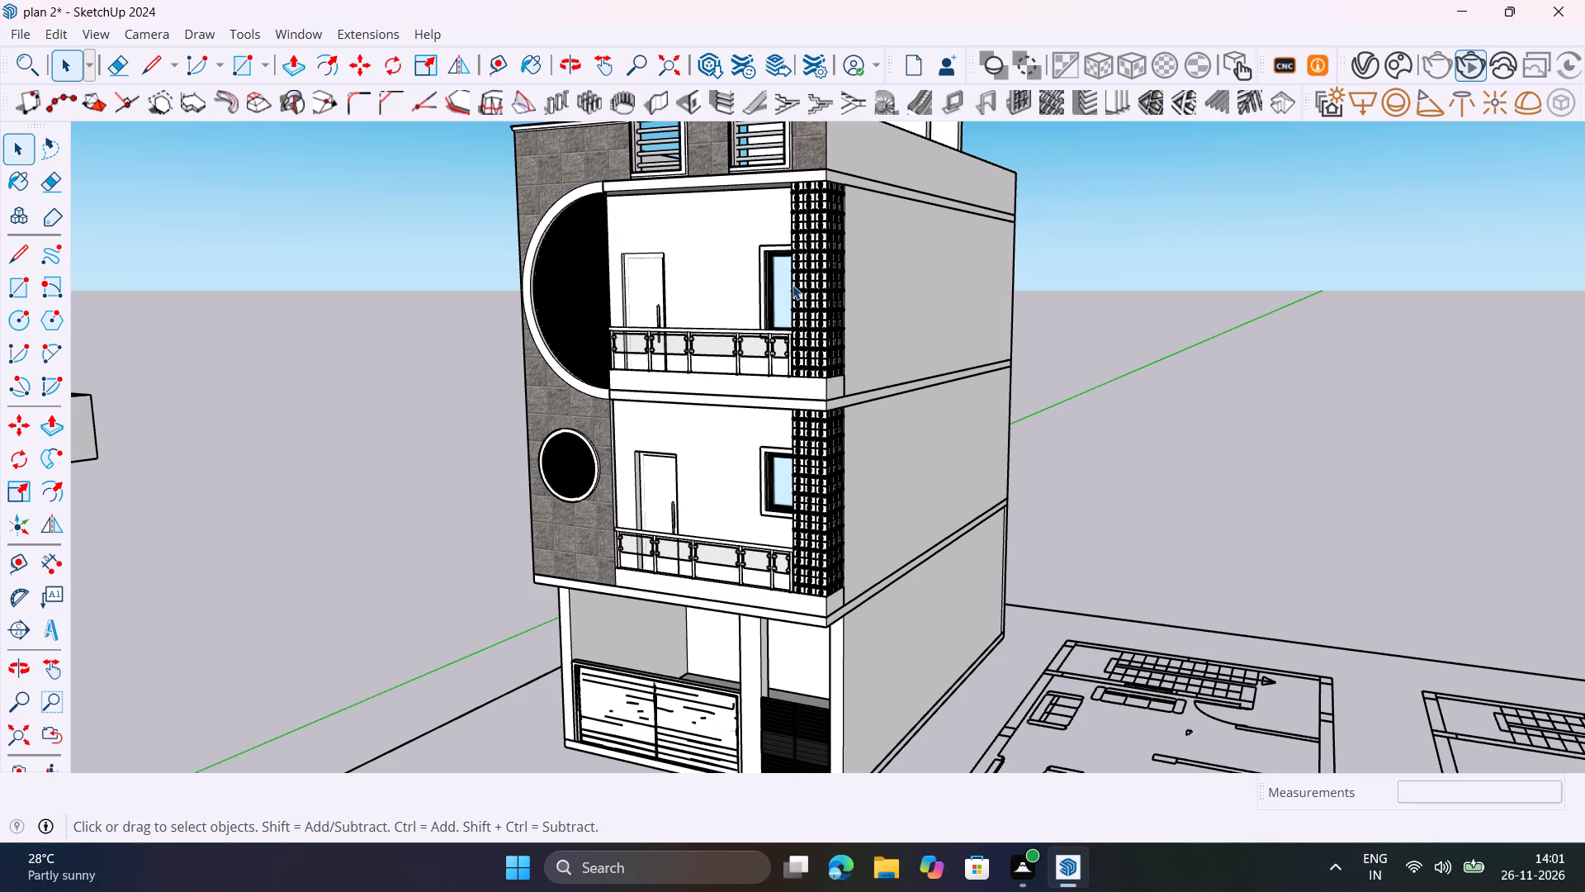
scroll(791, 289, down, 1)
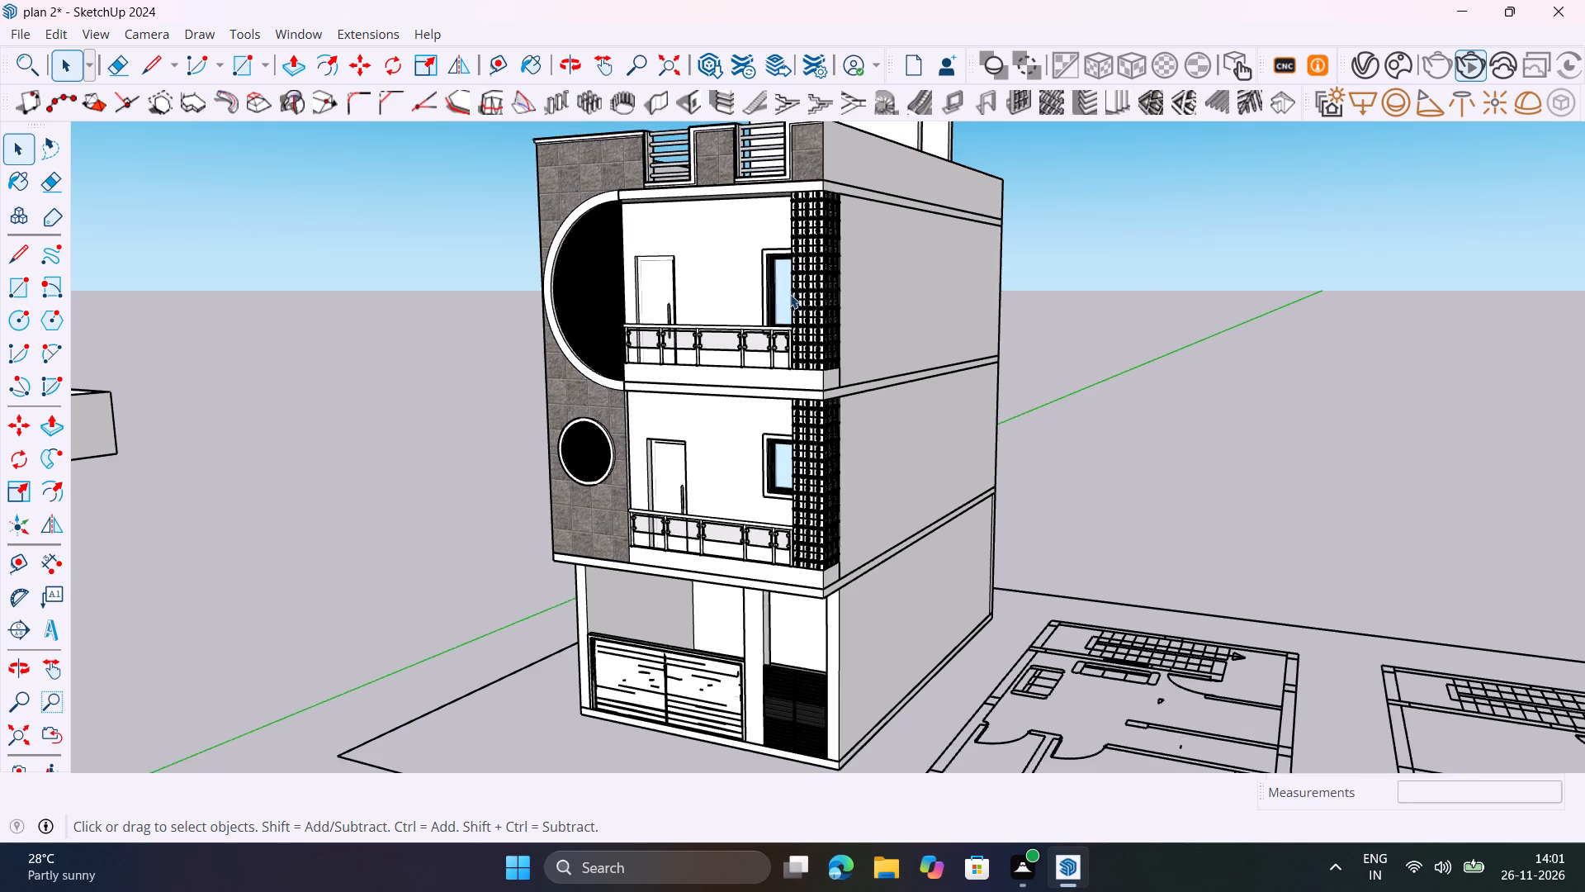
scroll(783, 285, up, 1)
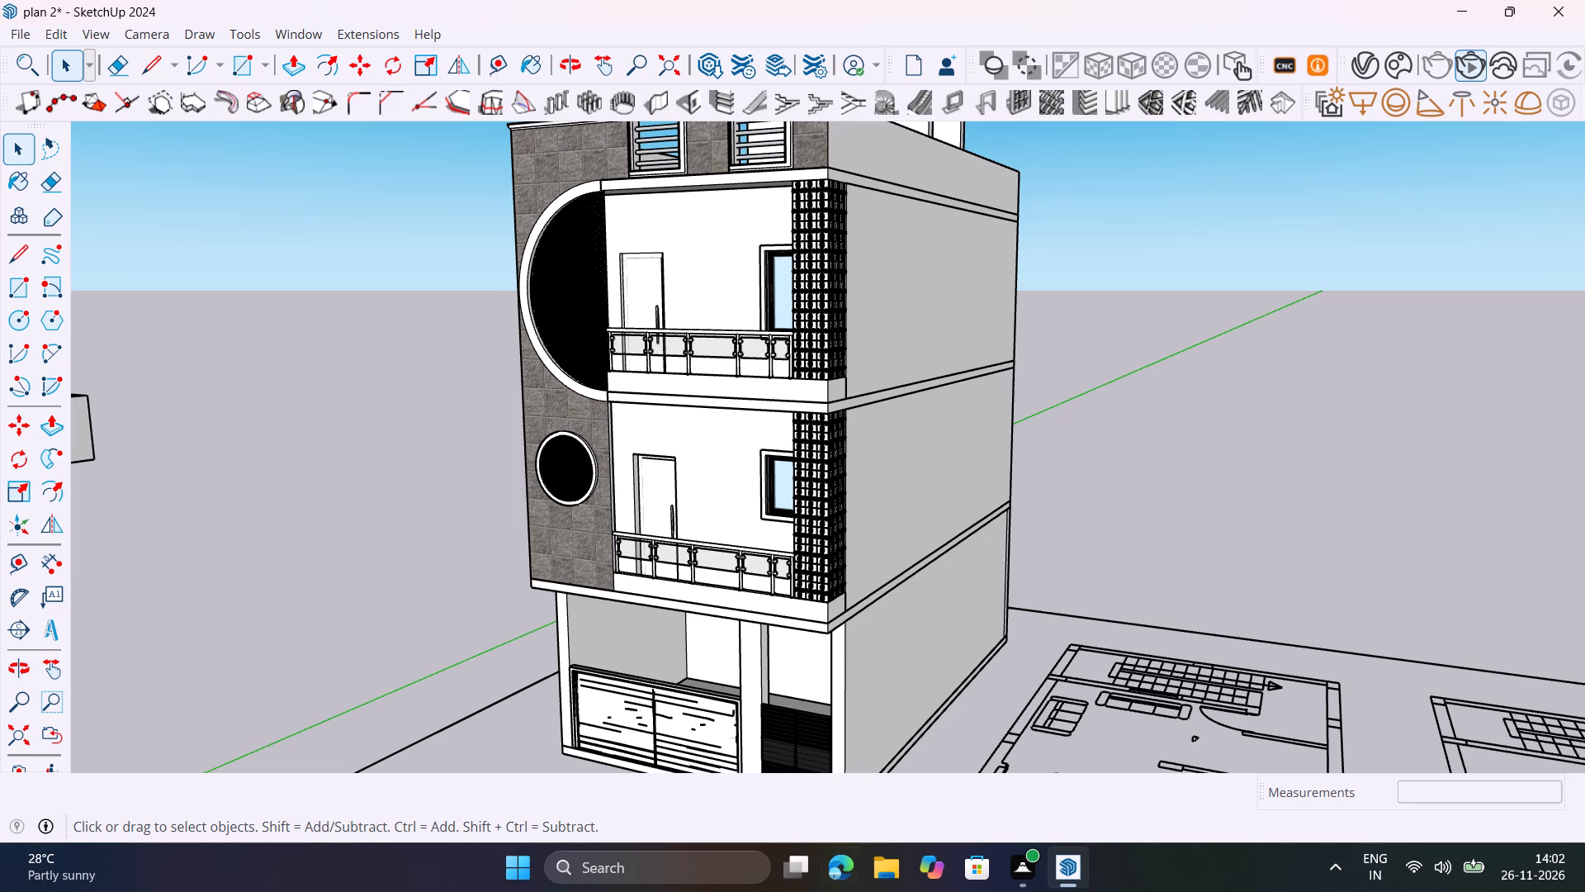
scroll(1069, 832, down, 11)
Examine the first-floor balcony window and the patterned lattice screen at the building's front corner up close.
scroll(832, 491, up, 6)
middle_drag(836, 515, 997, 482)
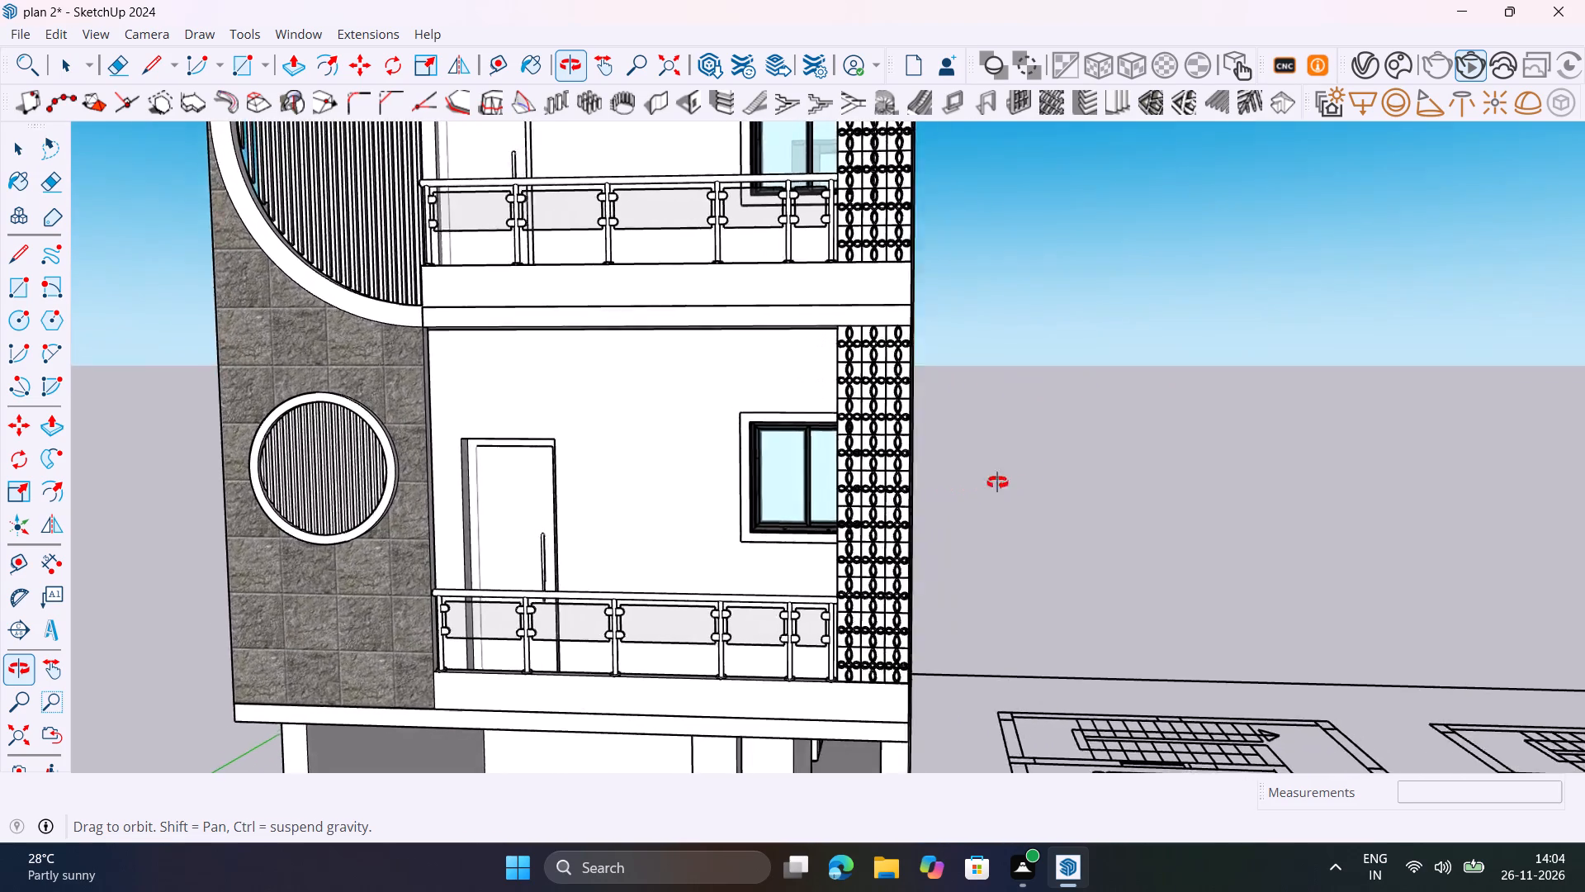
middle_drag(997, 482, 1124, 466)
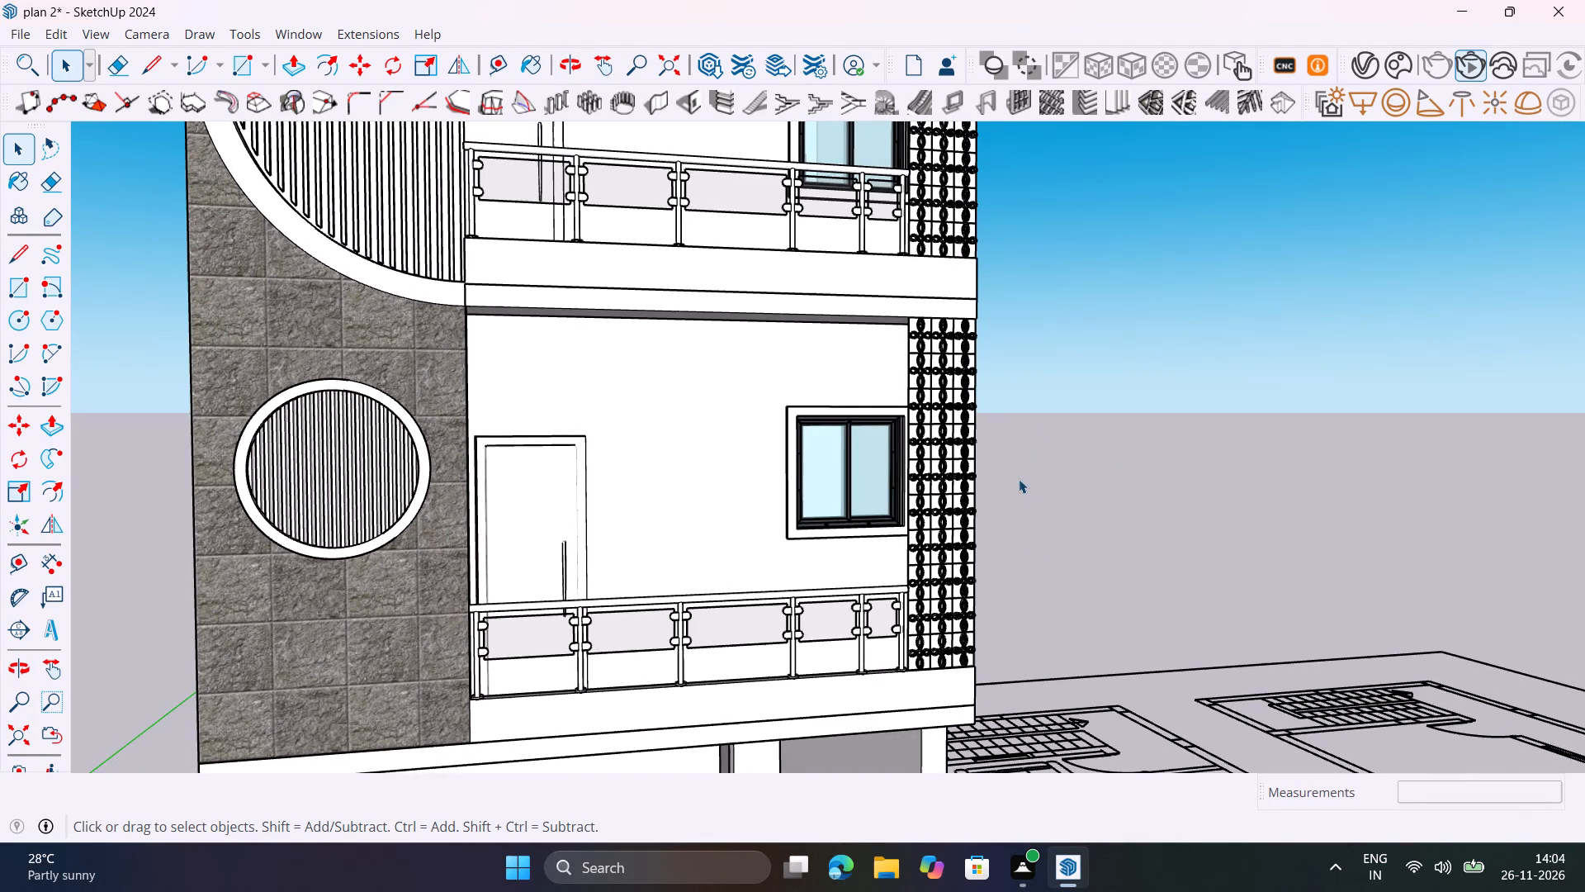
scroll(982, 477, up, 2)
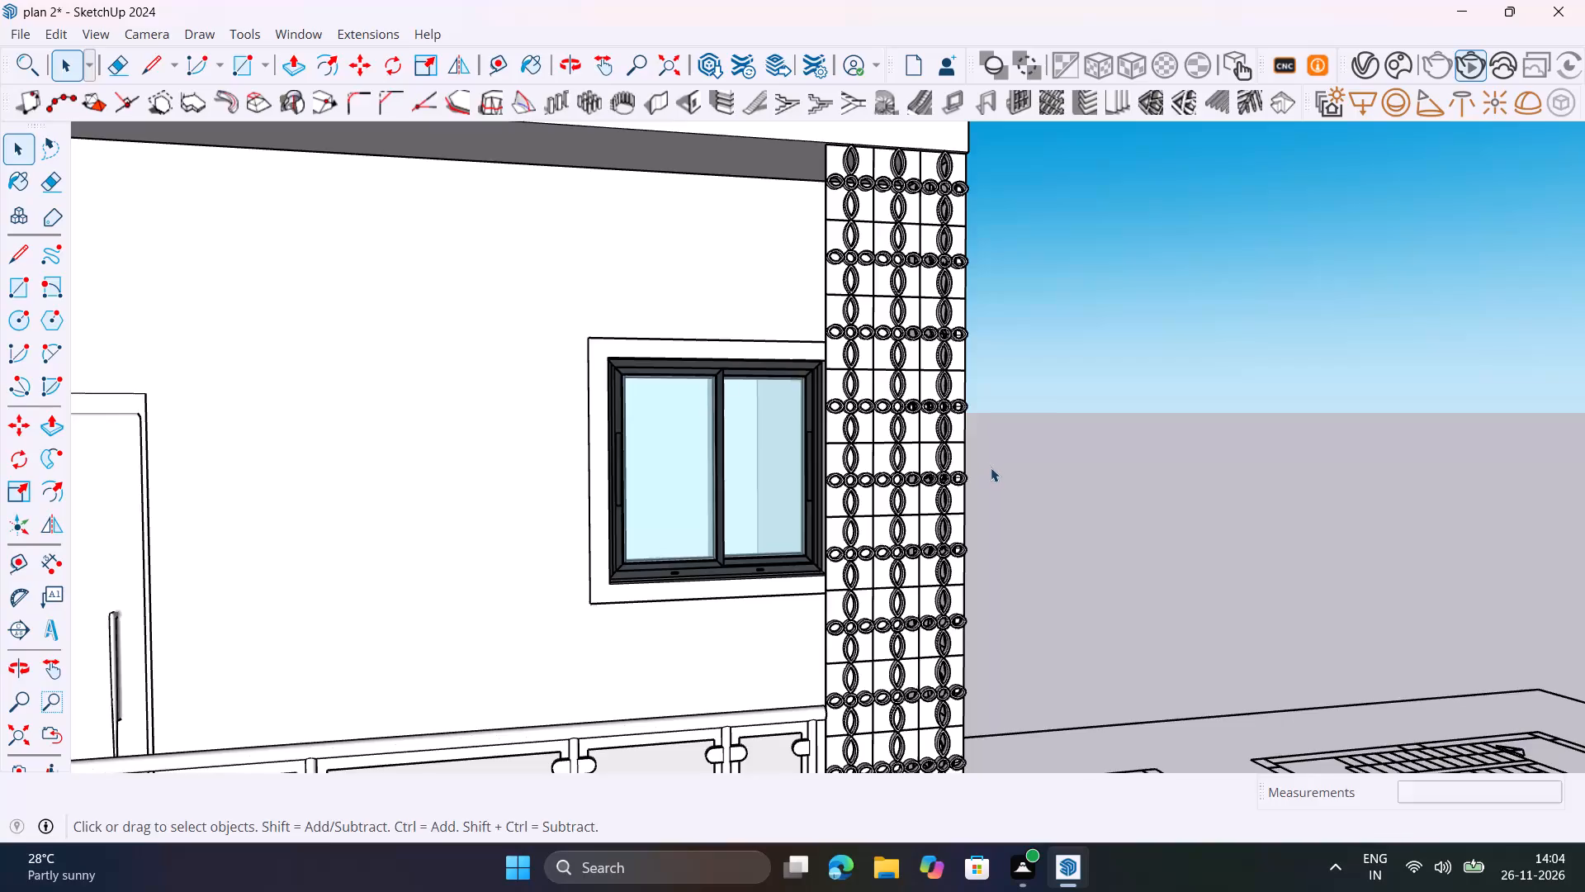
middle_drag(991, 468, 896, 548)
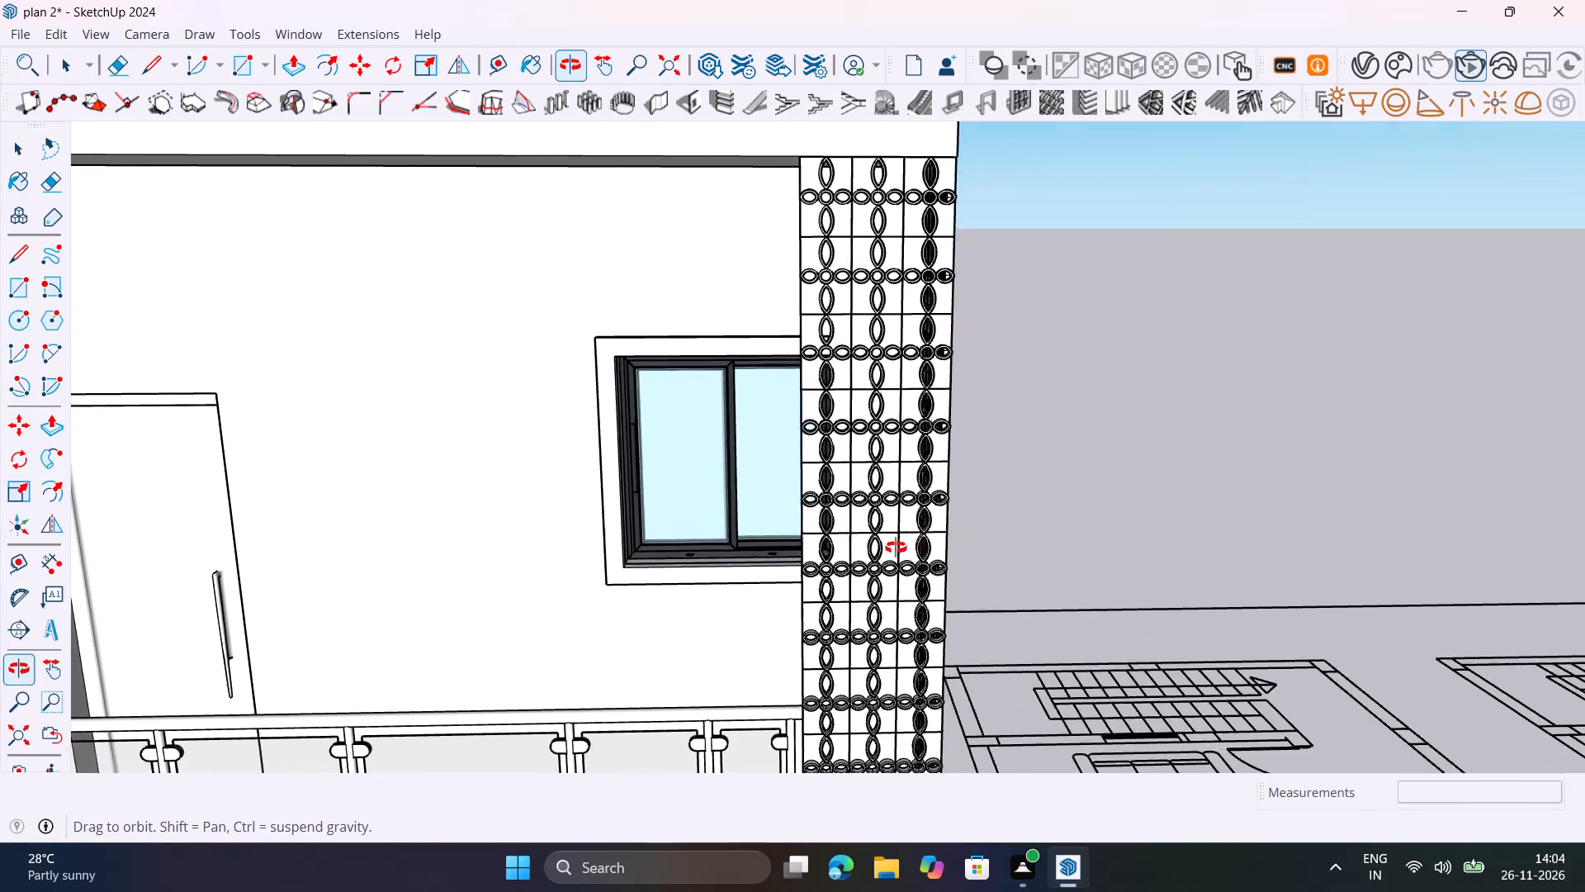
middle_drag(896, 548, 885, 556)
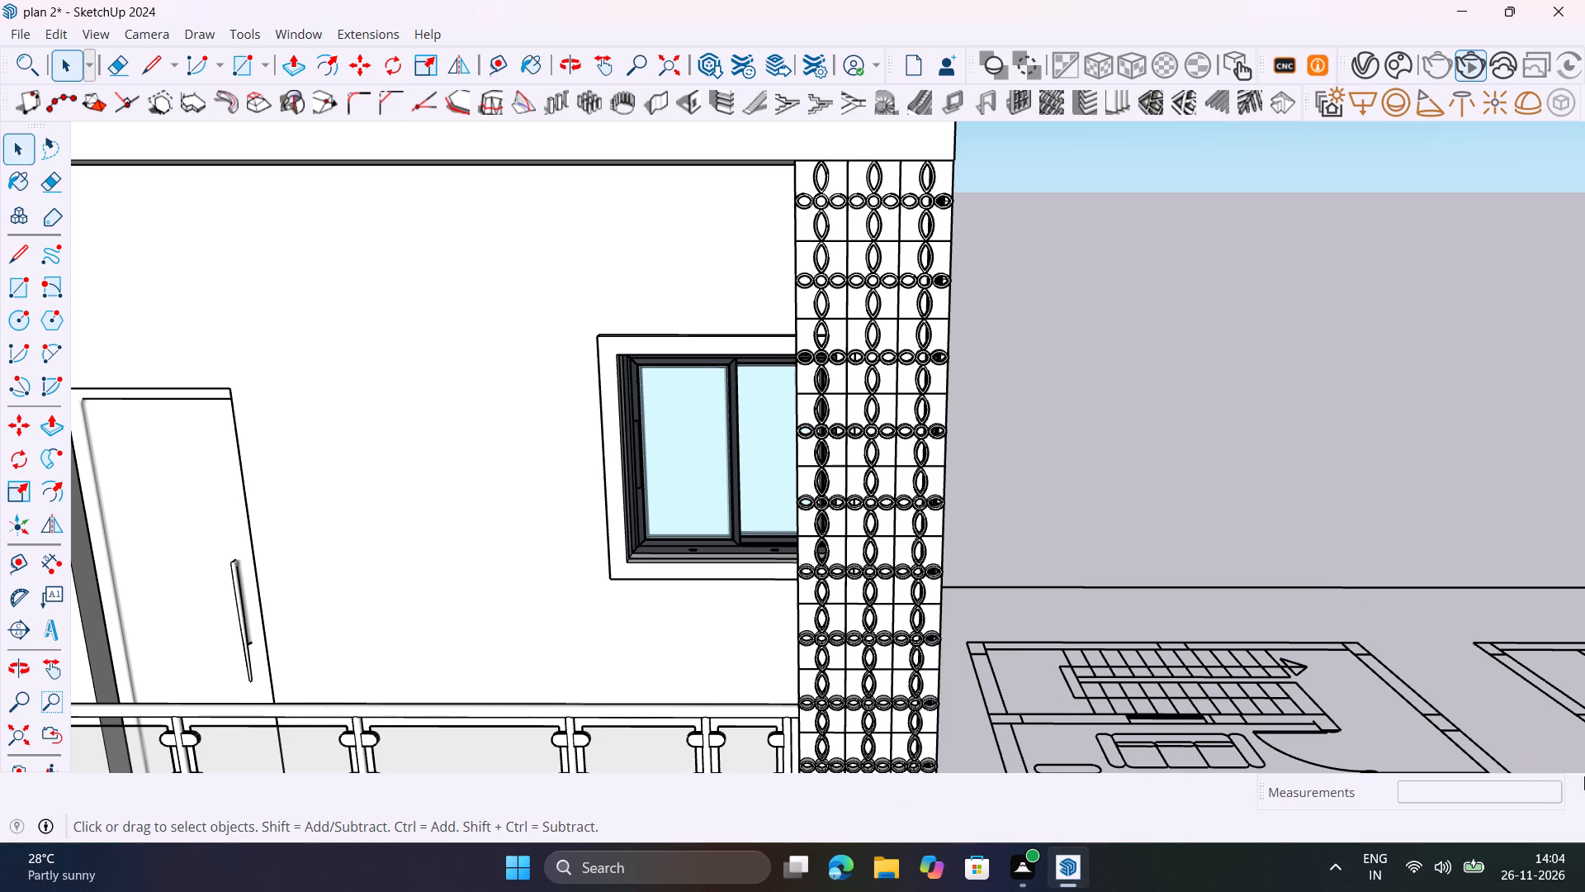
Examine the corner lattice screens, the blank side wall and the whole building with its adjacent floor plans.
click(1383, 744)
scroll(881, 453, down, 2)
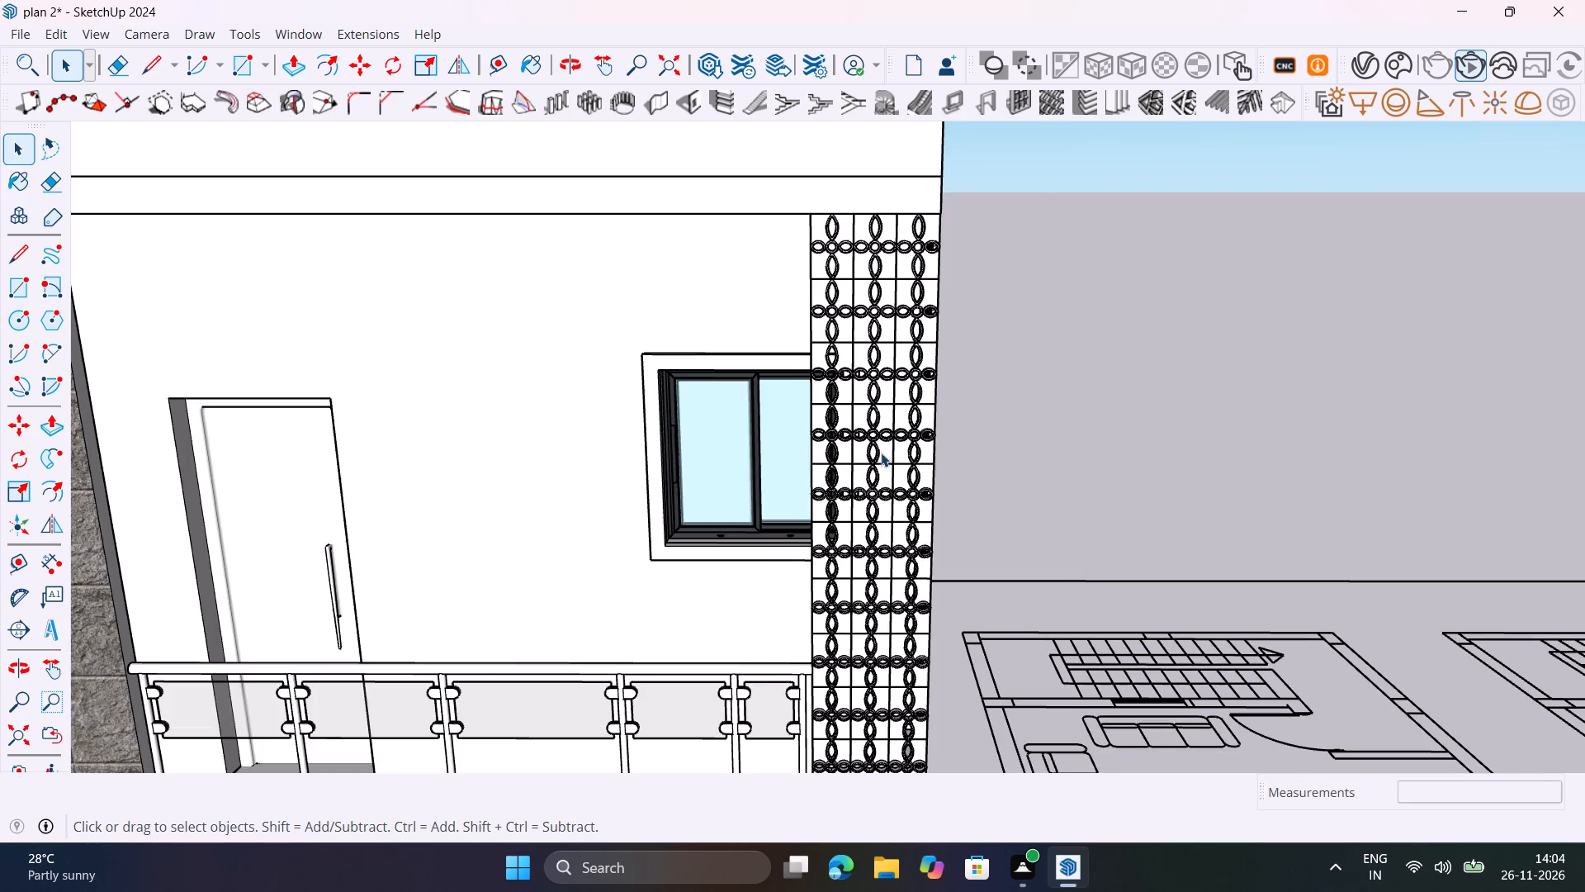
scroll(877, 452, down, 2)
middle_drag(878, 510, 428, 377)
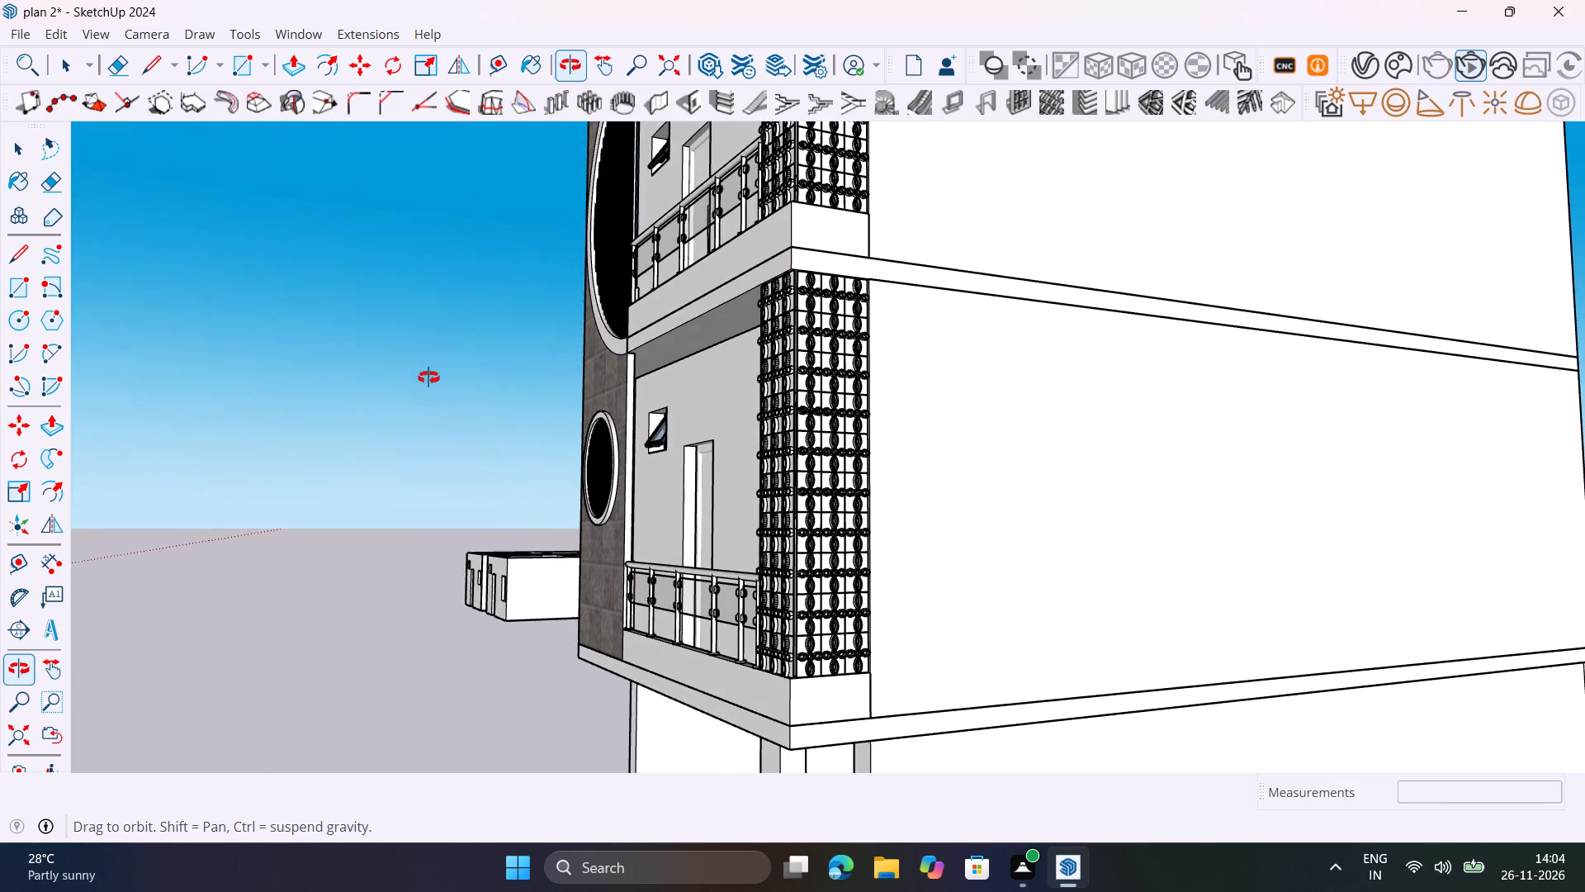
middle_drag(428, 377, 428, 378)
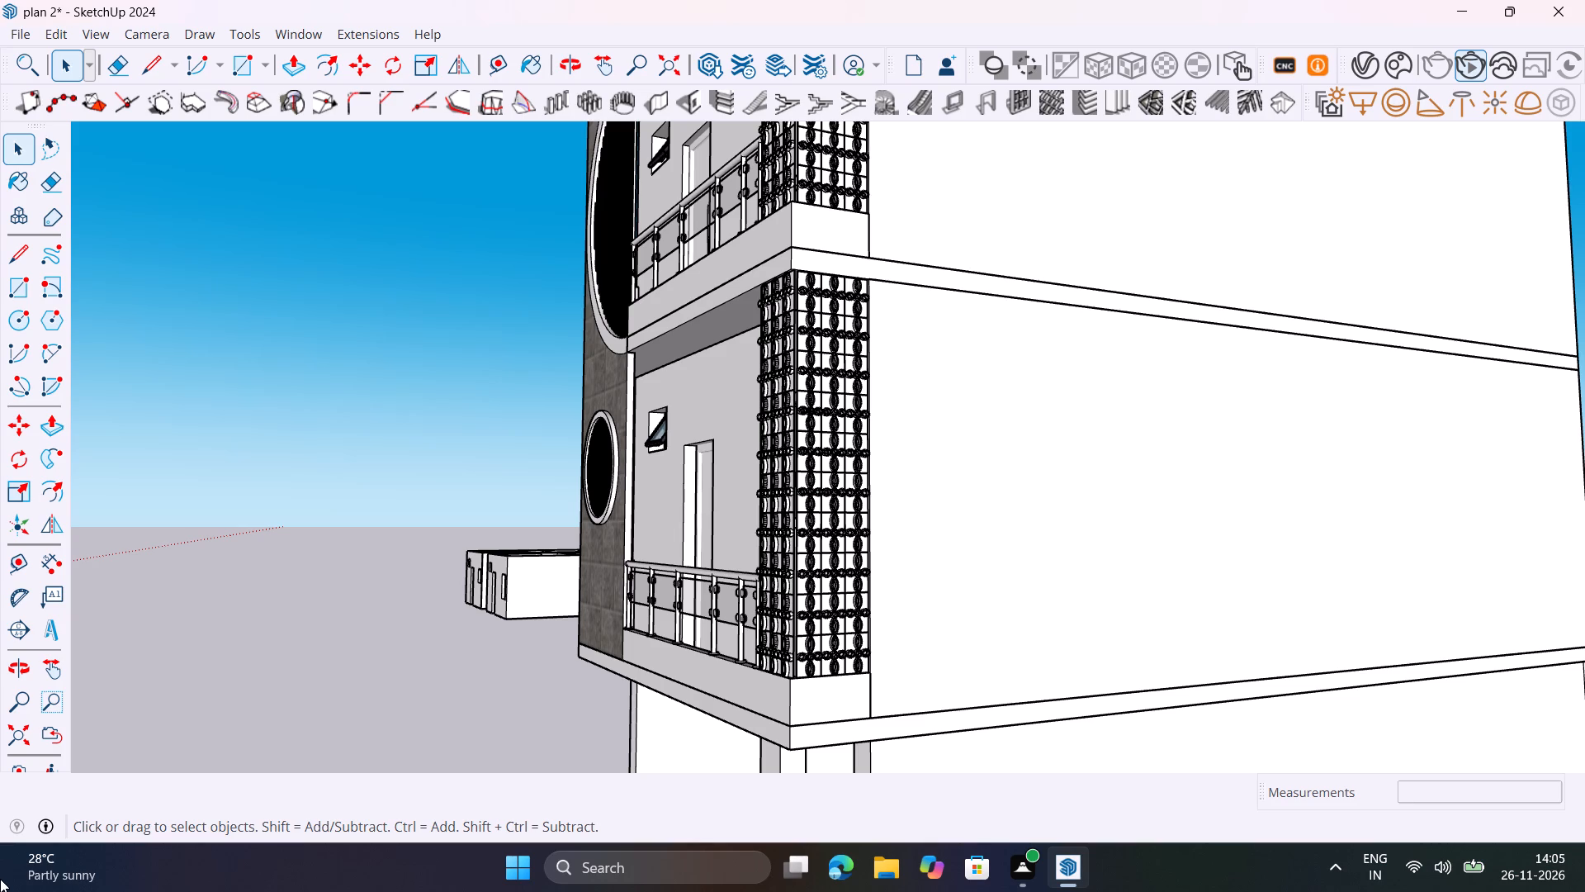
scroll(0, 891, up, 1)
scroll(154, 891, down, 1)
scroll(840, 478, down, 4)
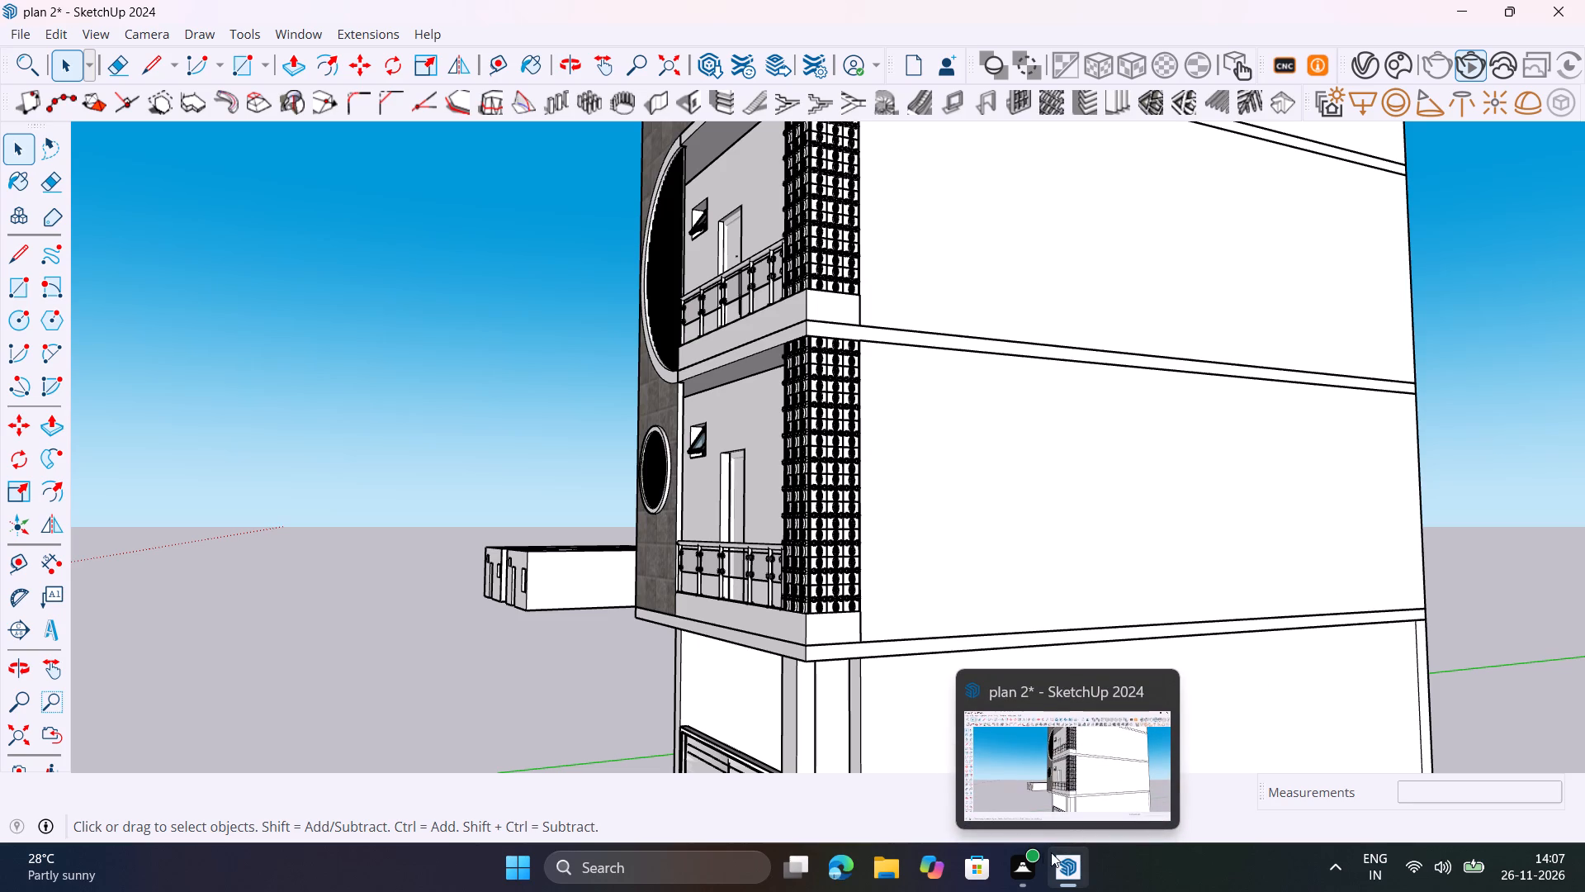
middle_drag(1021, 829, 491, 797)
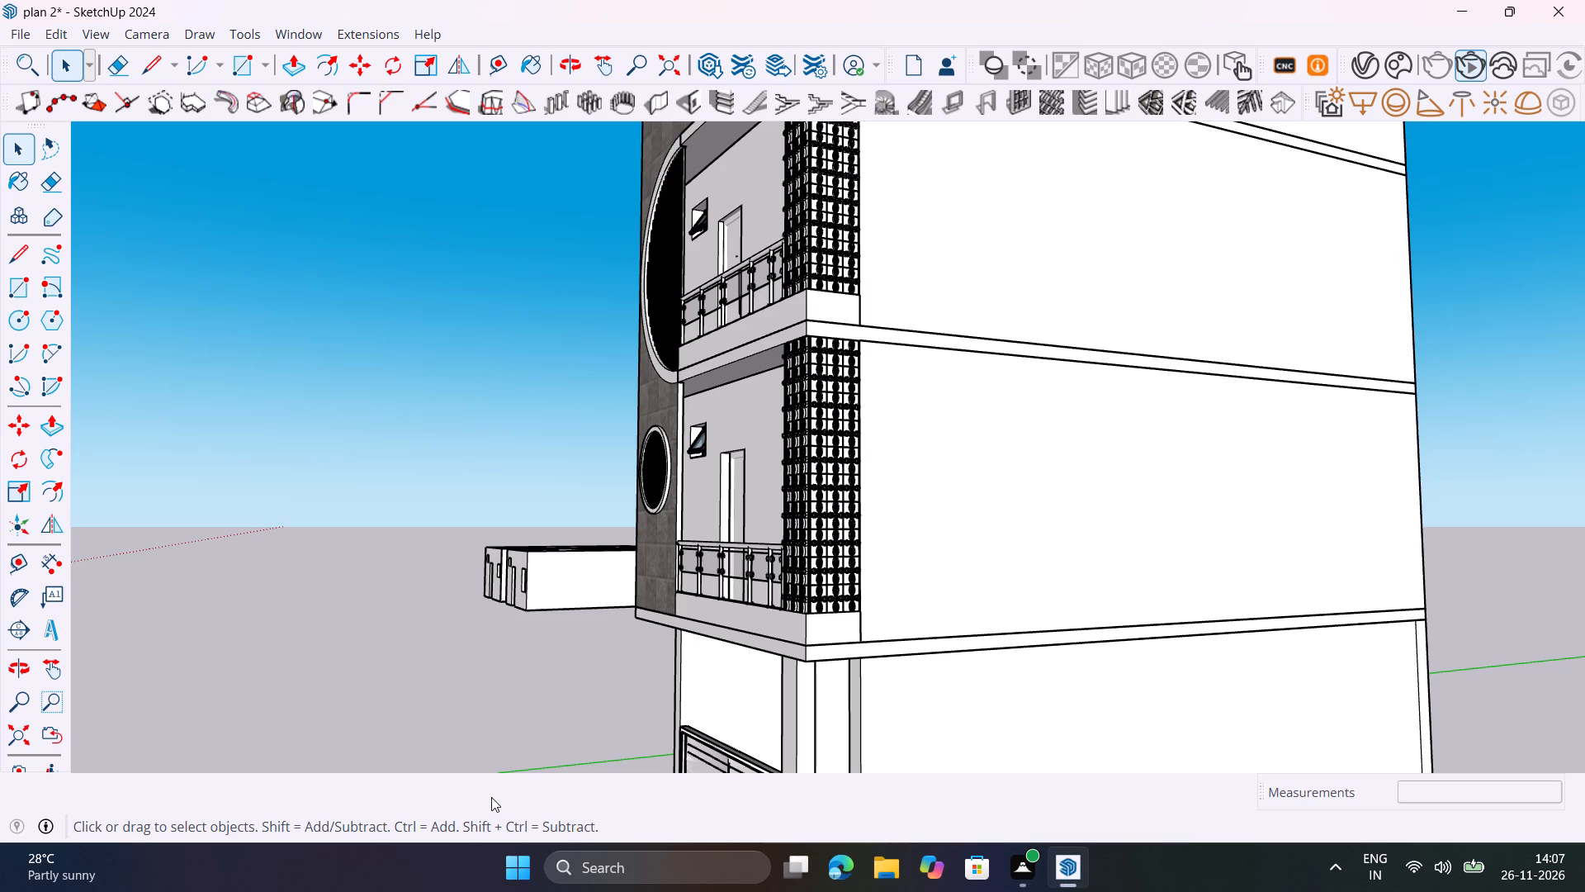
middle_drag(491, 797, 932, 653)
scroll(941, 547, down, 12)
middle_drag(958, 547, 1256, 650)
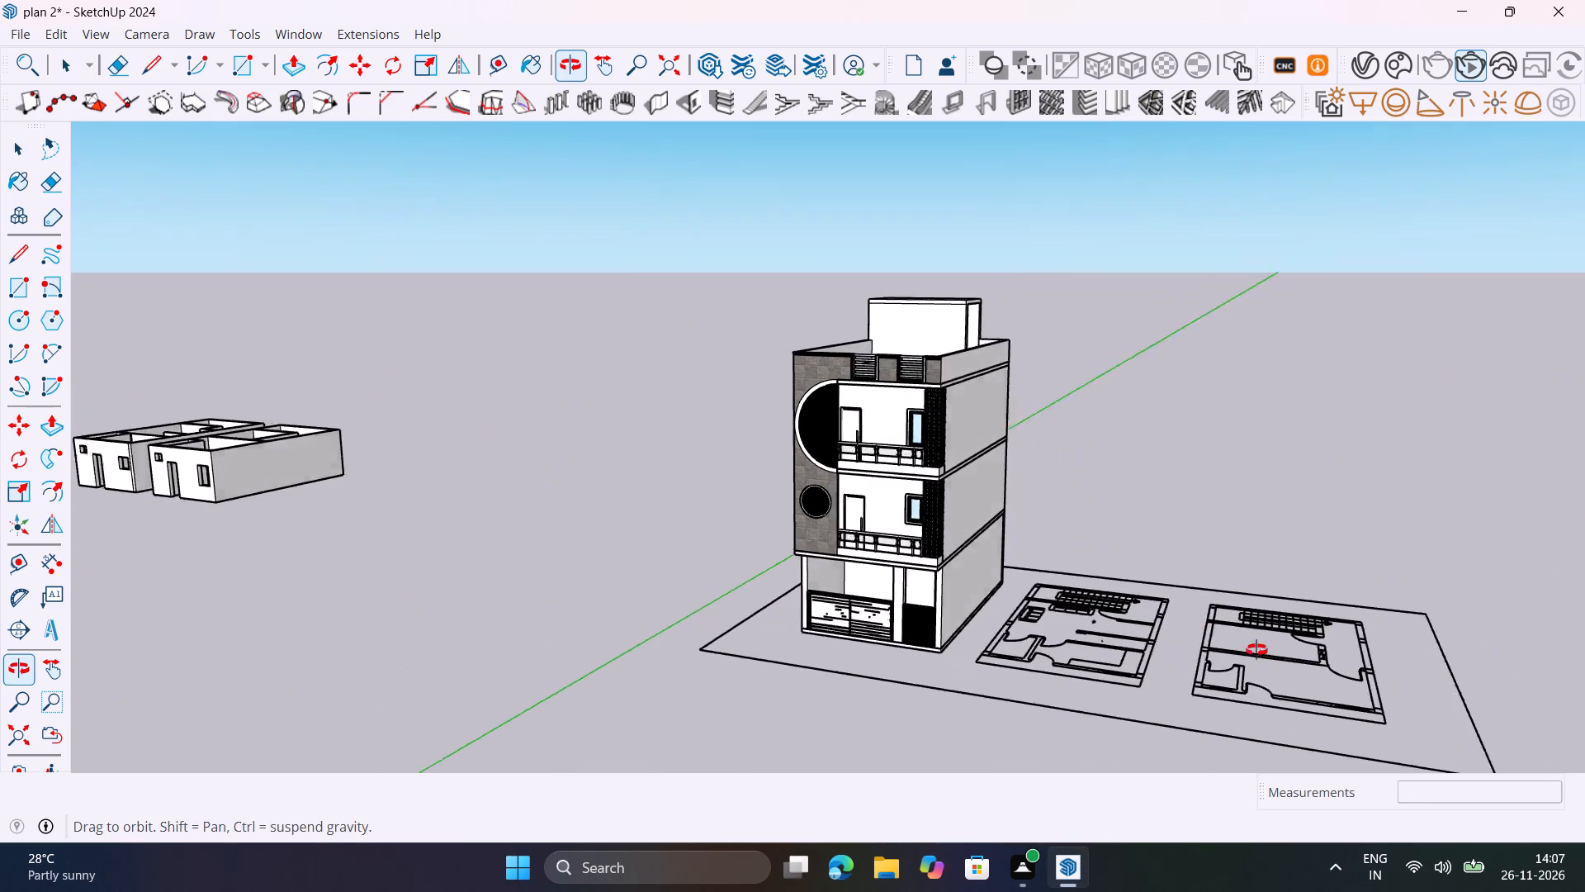
middle_drag(1256, 650, 1262, 651)
Examine the front elevation's balconies, windows, doors, circular screens and corner lattice from close and oblique views.
scroll(924, 560, up, 10)
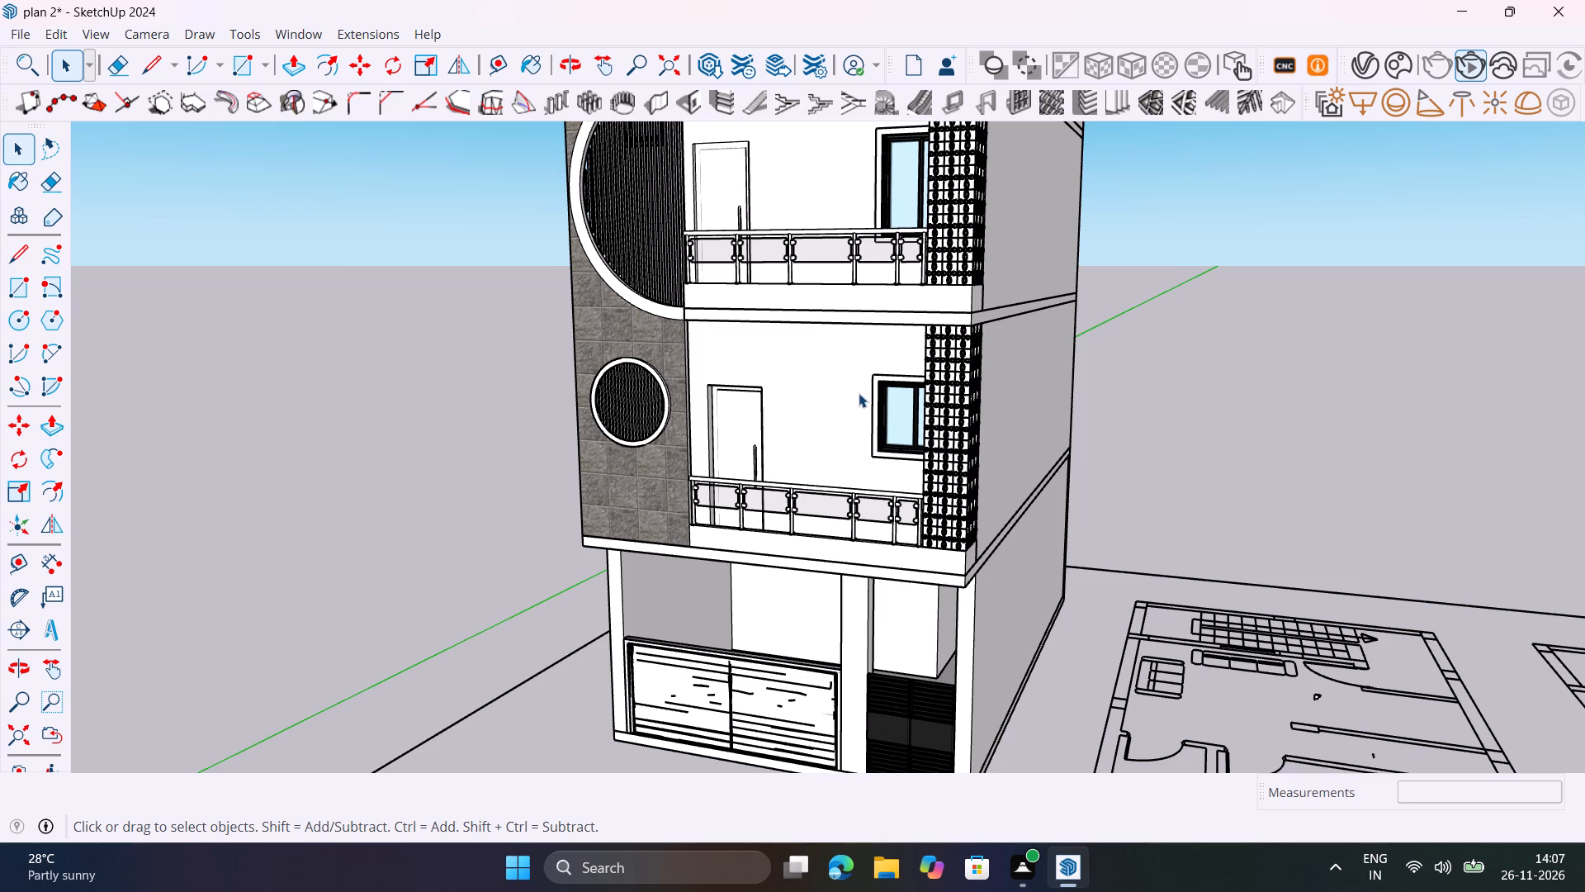
shift+middle_drag(845, 394, 627, 375)
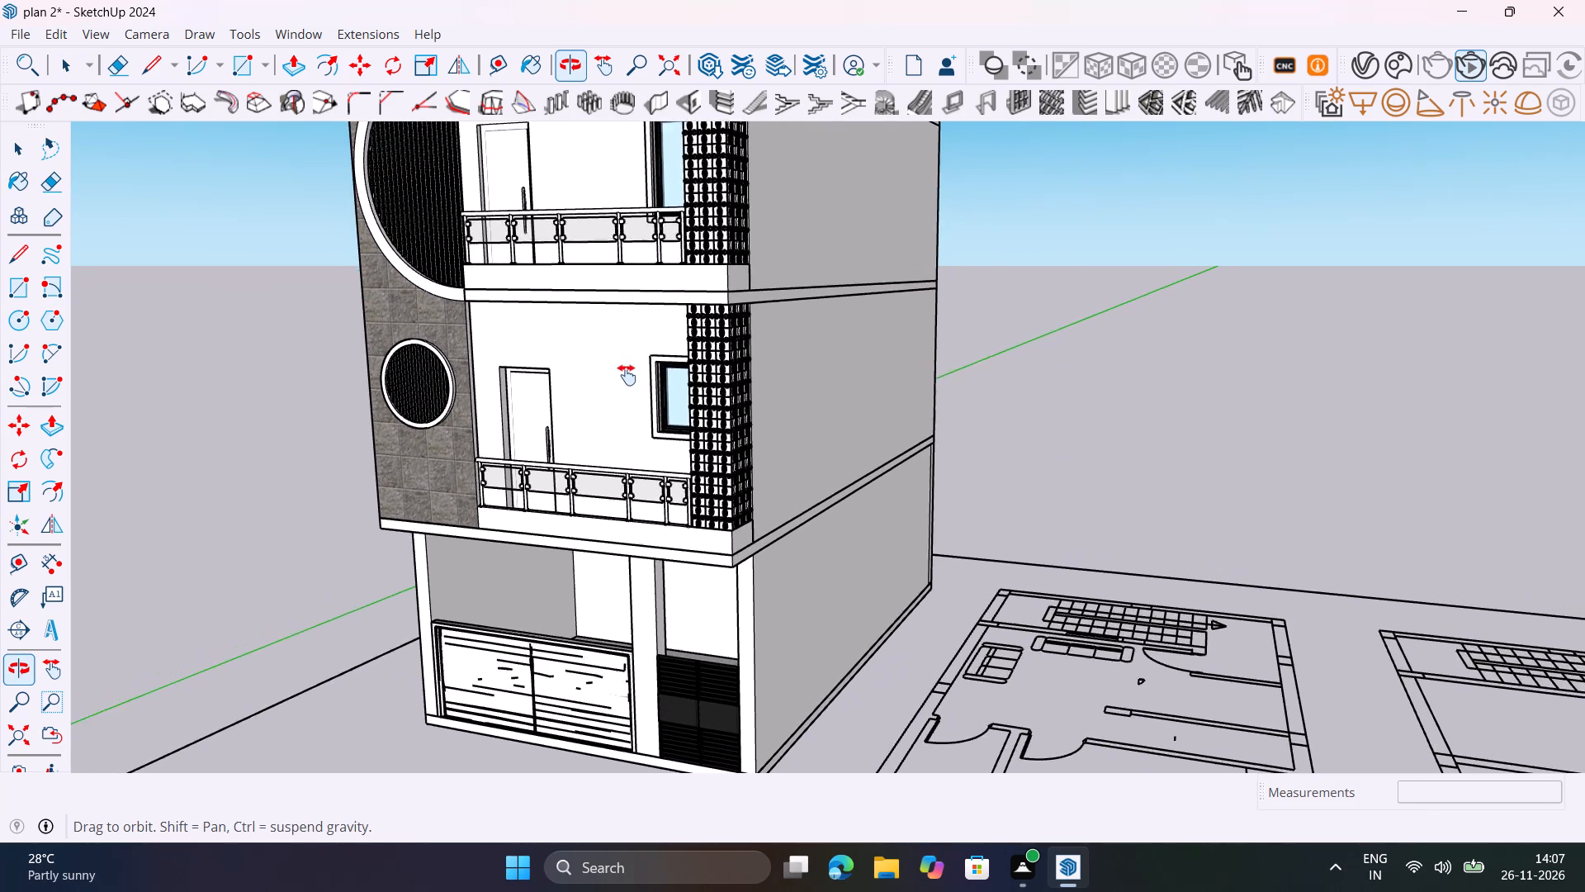
shift+middle_drag(627, 375, 631, 463)
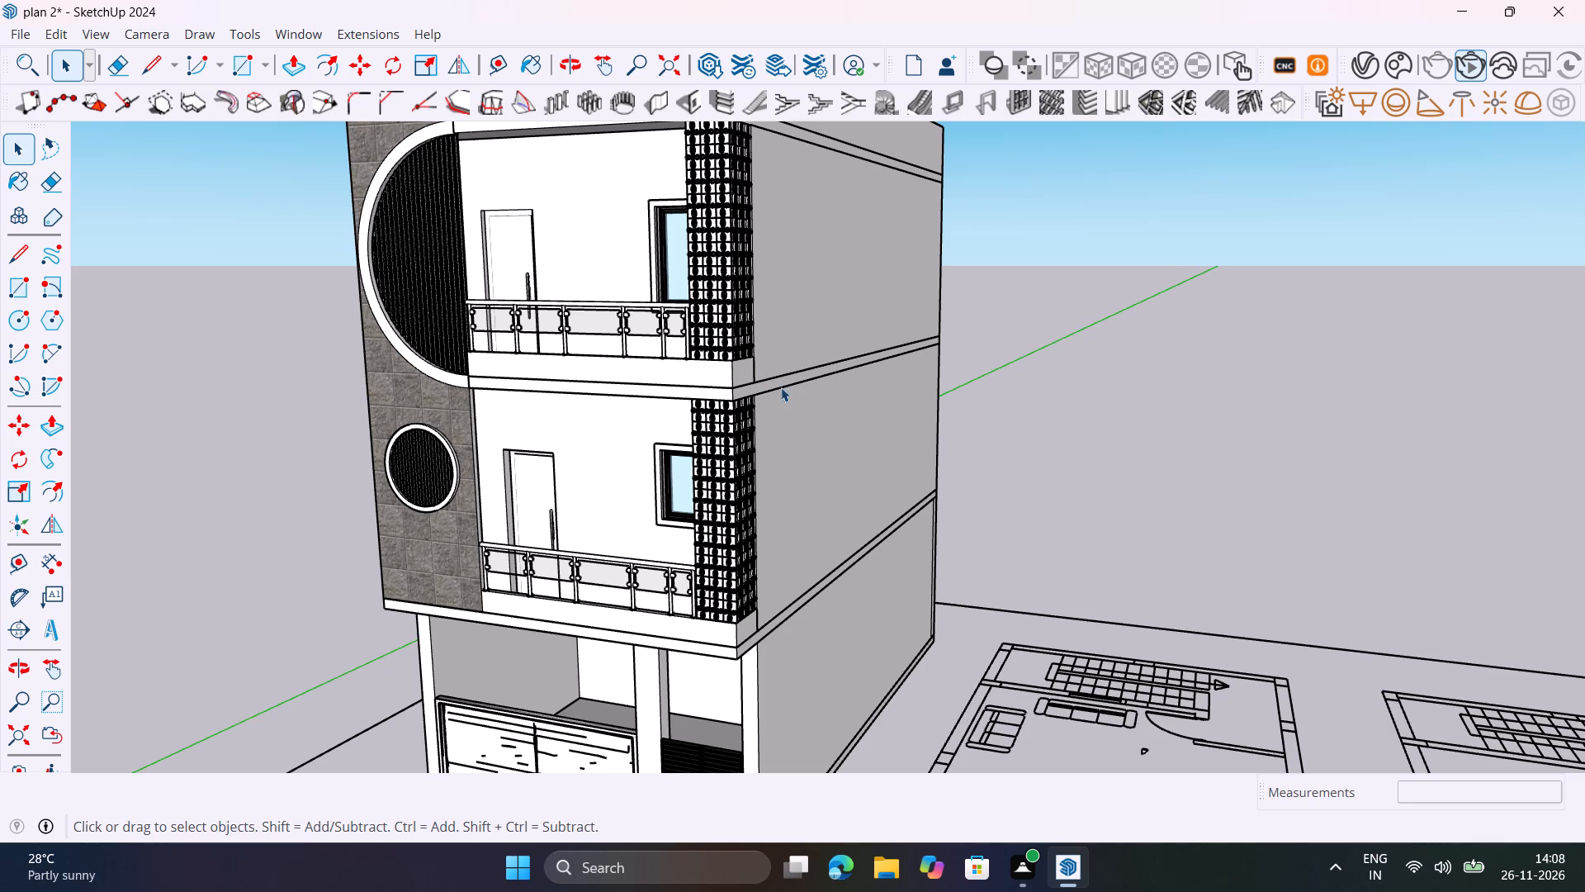
scroll(858, 402, up, 4)
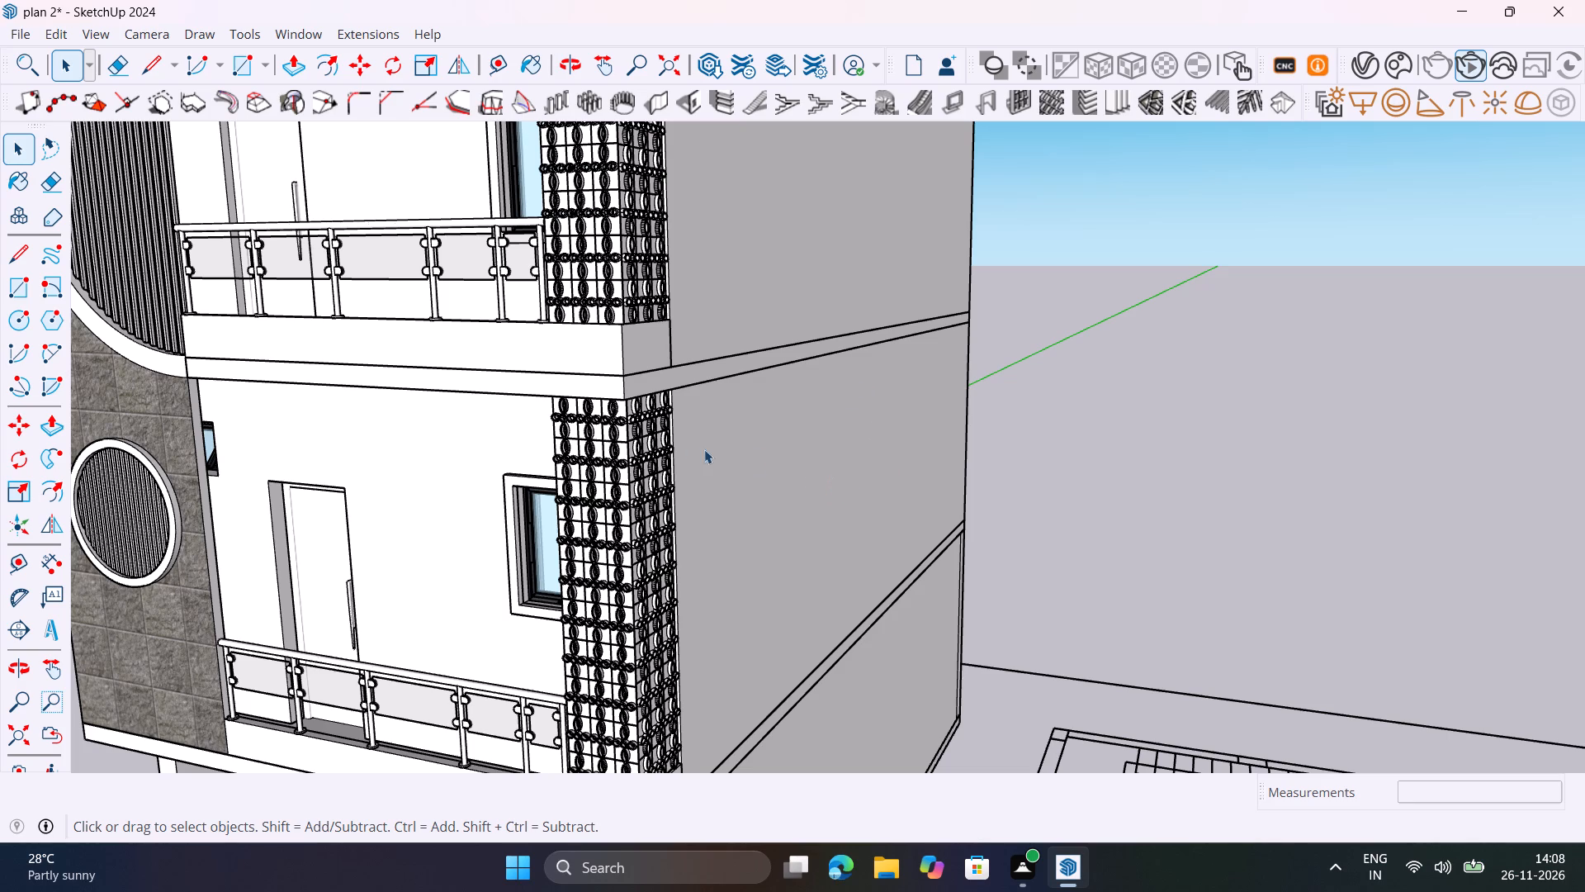
middle_drag(757, 445, 1059, 306)
scroll(1059, 306, up, 1)
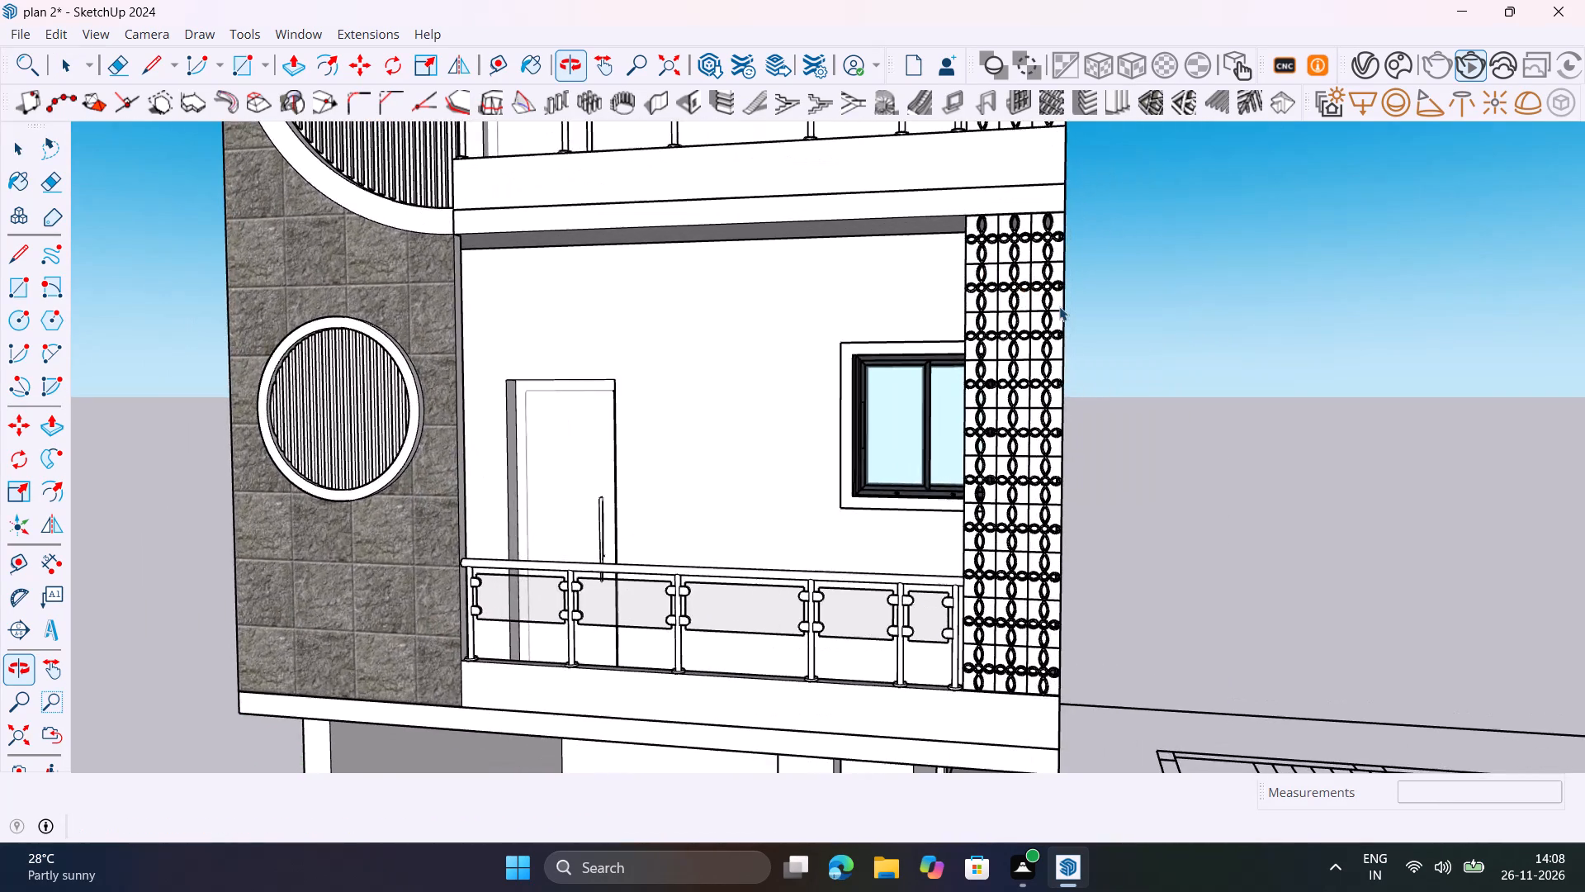
scroll(1059, 306, down, 4)
middle_drag(1047, 327, 1128, 418)
scroll(1141, 429, down, 3)
shift+middle_drag(1129, 437, 1067, 537)
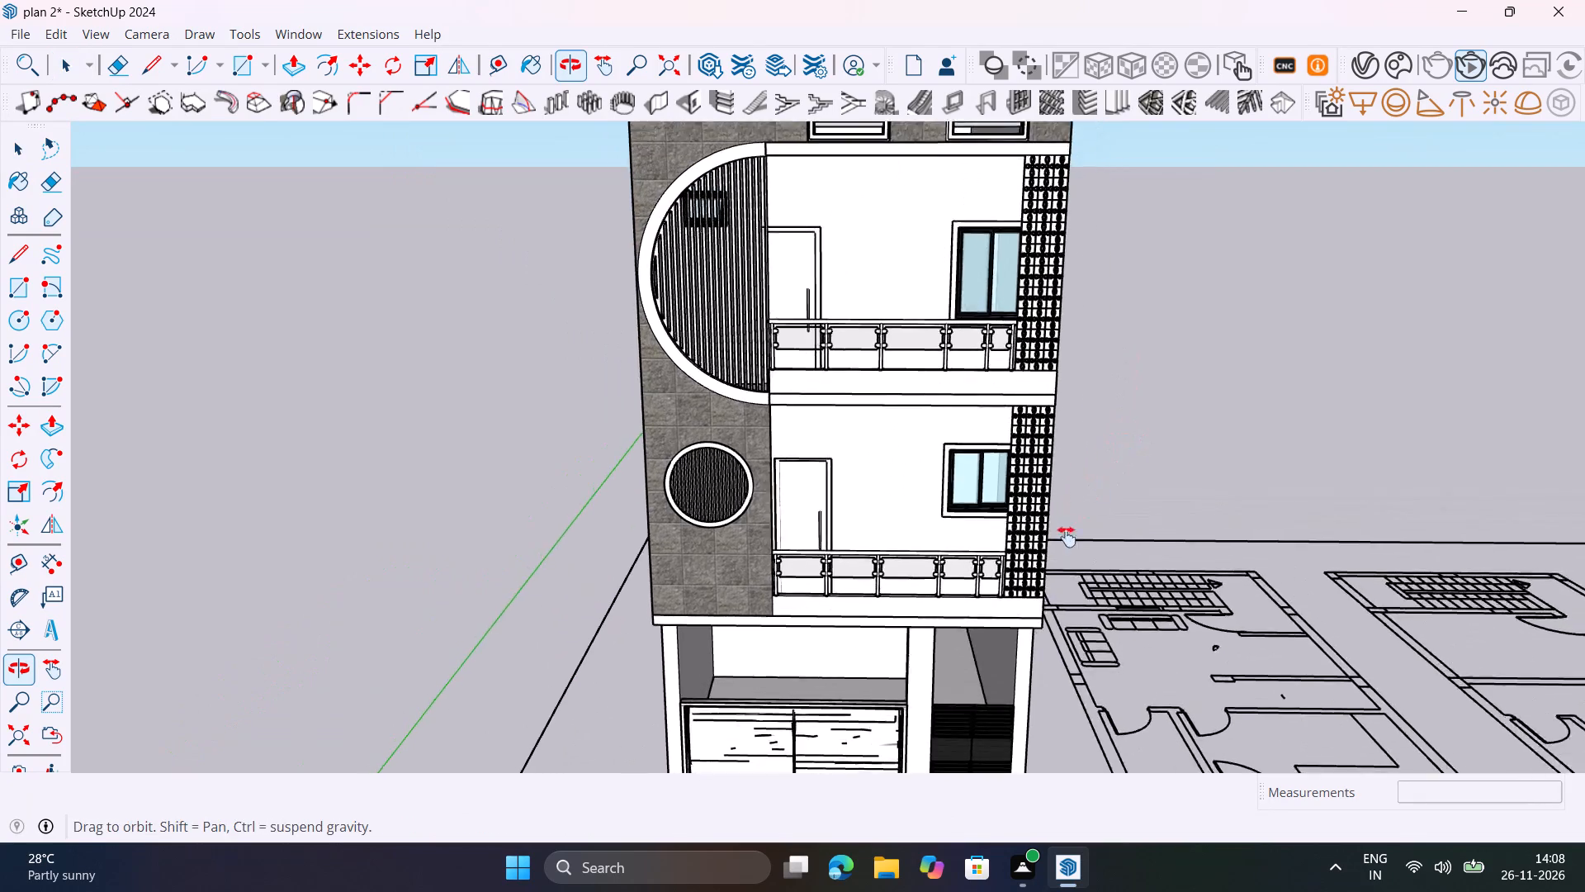
shift+middle_drag(1067, 537, 904, 639)
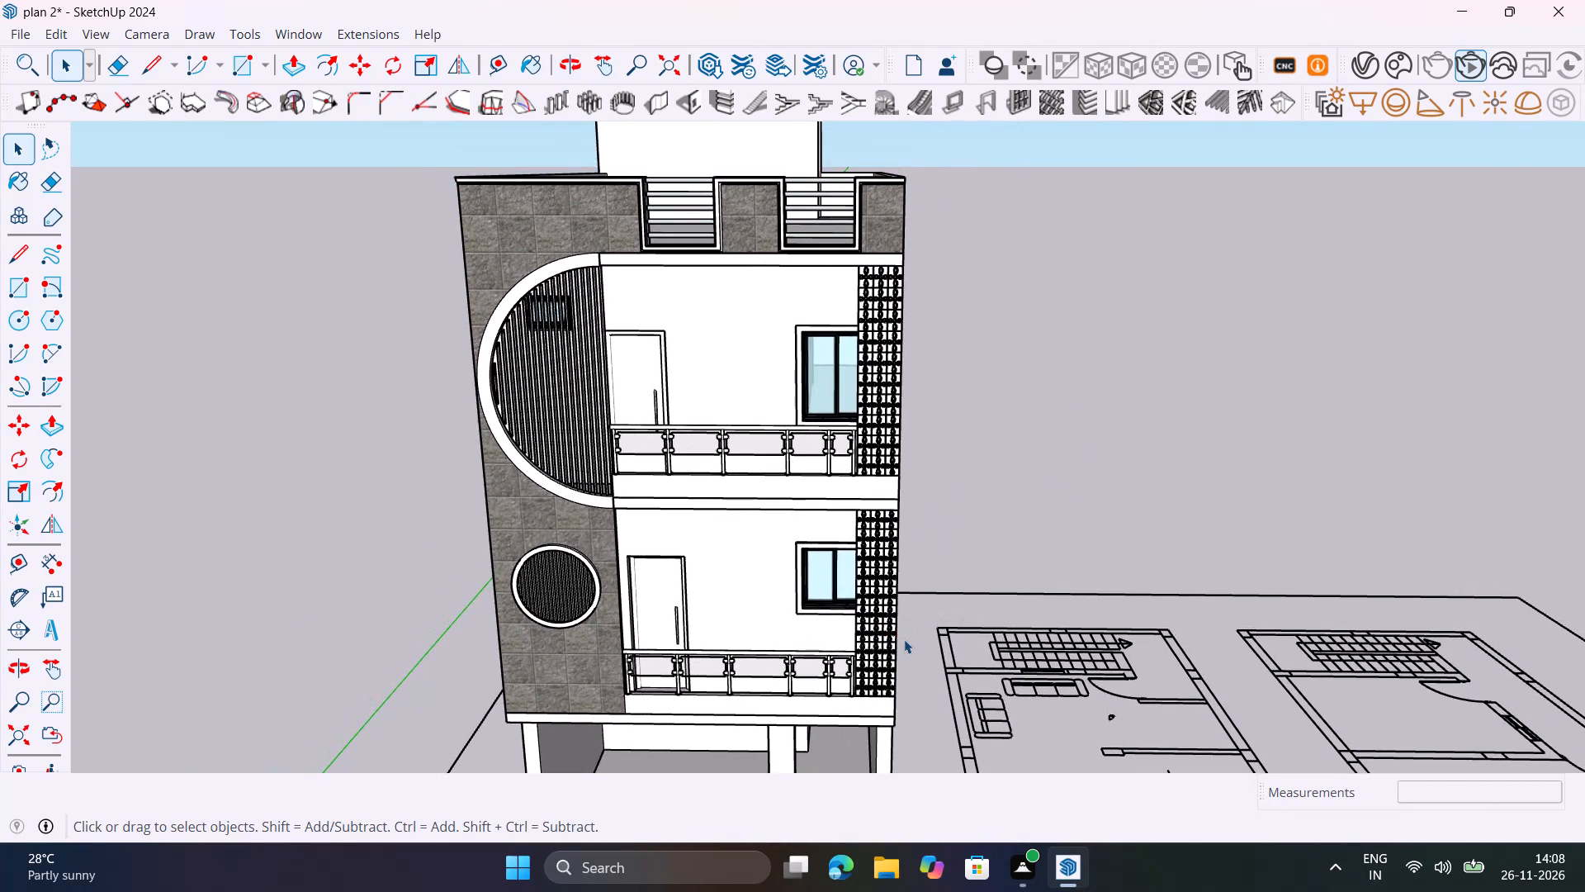
middle_drag(977, 581, 839, 525)
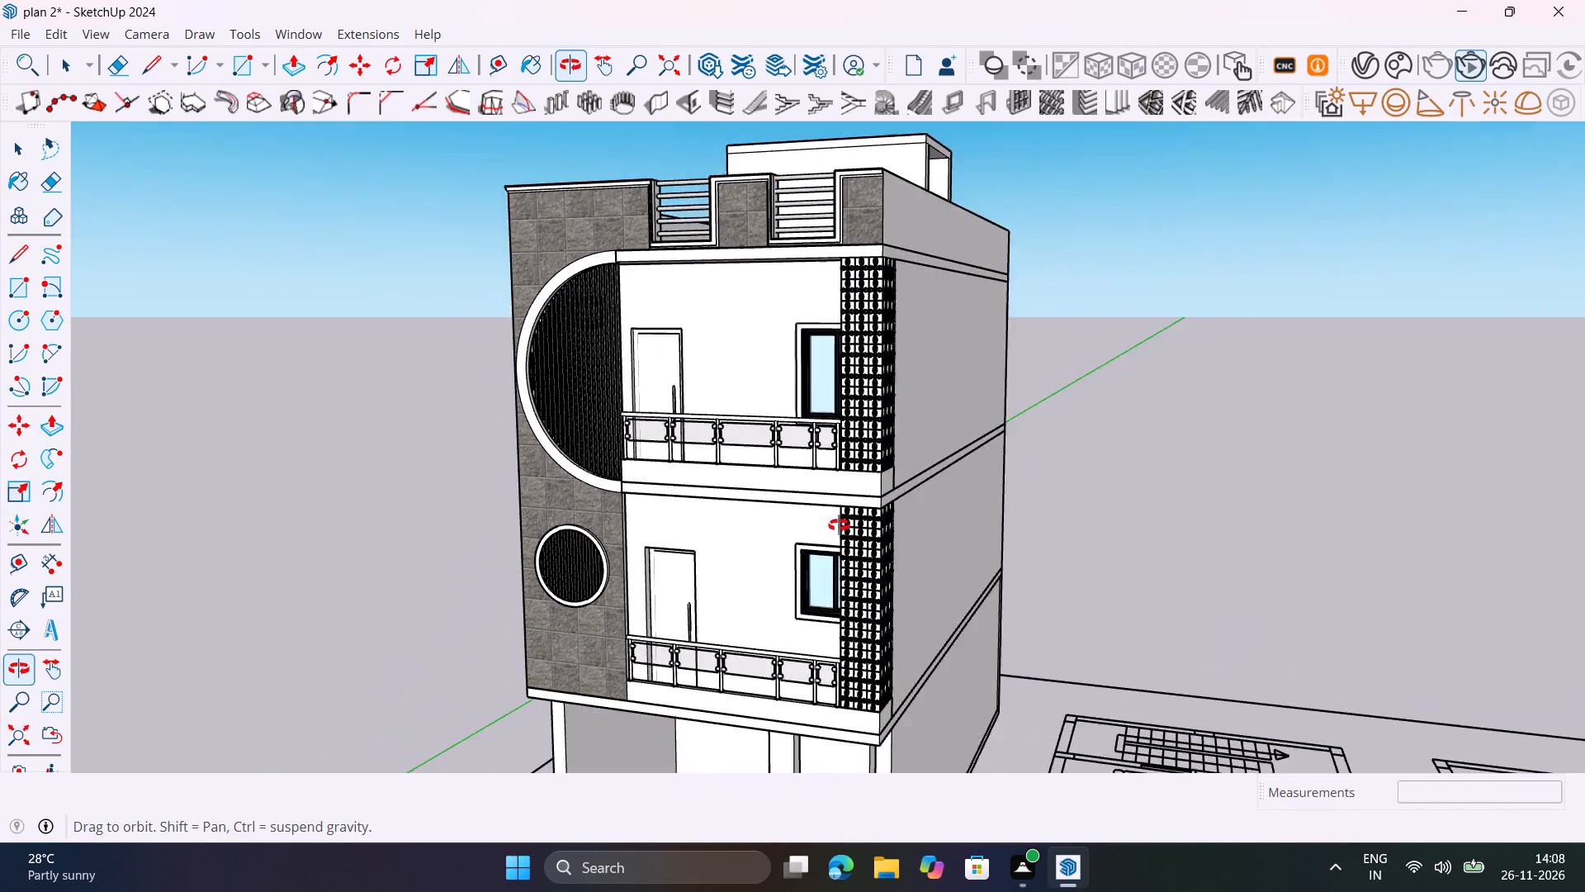
middle_drag(839, 525, 915, 541)
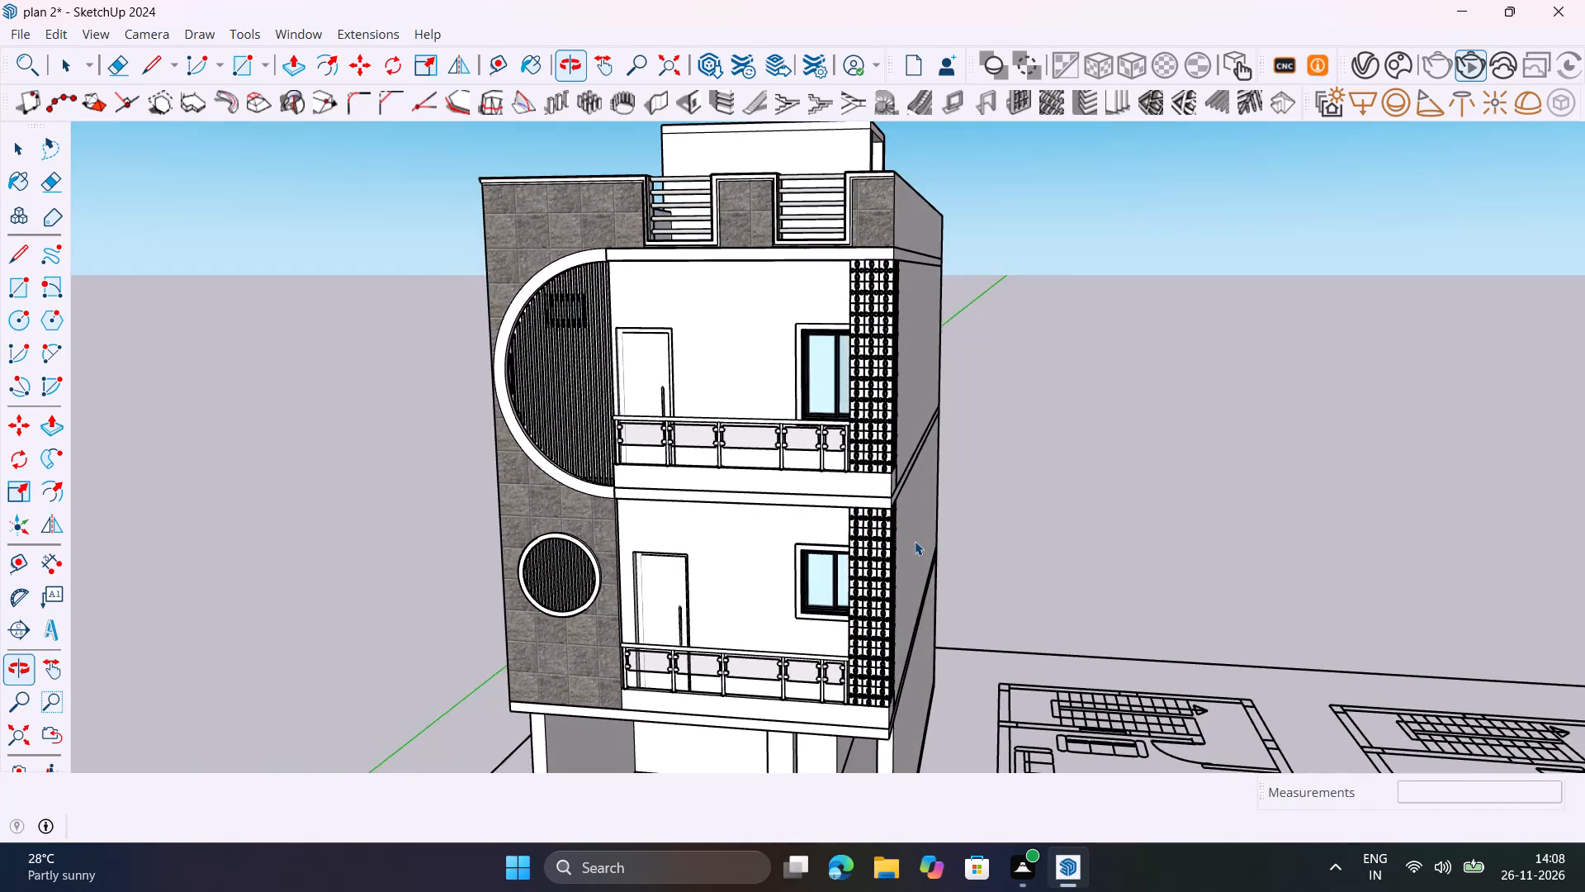
Stop the interactive render and start a standard V-Ray render of the whole building from a raised front-corner view.
scroll(915, 541, down, 7)
shift+middle_drag(881, 638, 737, 480)
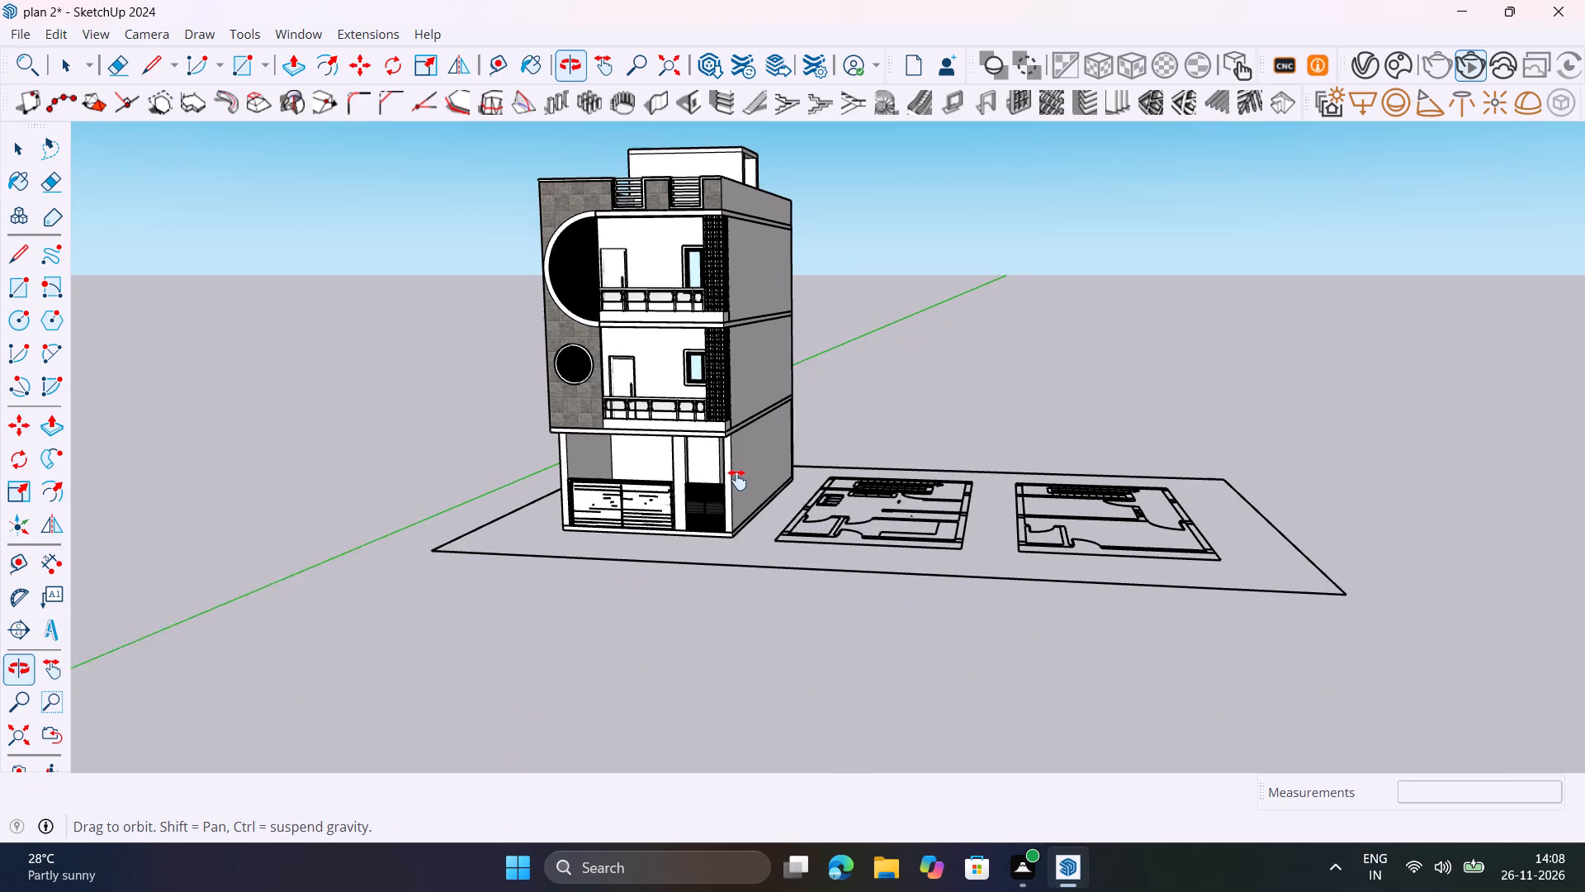
shift+middle_drag(737, 480, 744, 482)
middle_drag(759, 486, 806, 512)
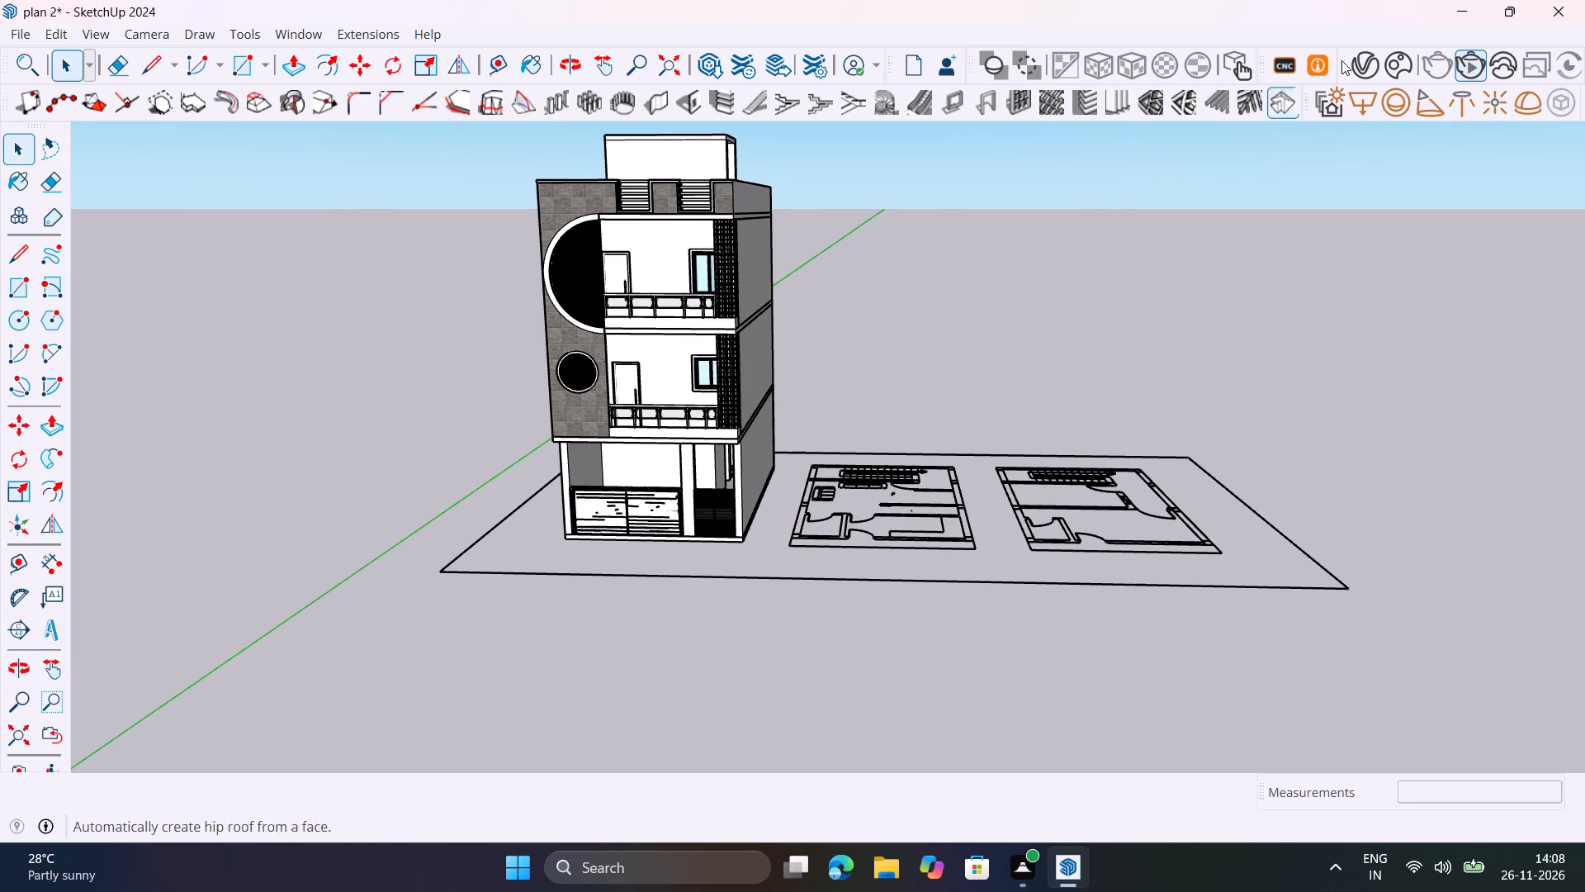
click(1478, 68)
shift+middle_drag(1260, 311, 1298, 387)
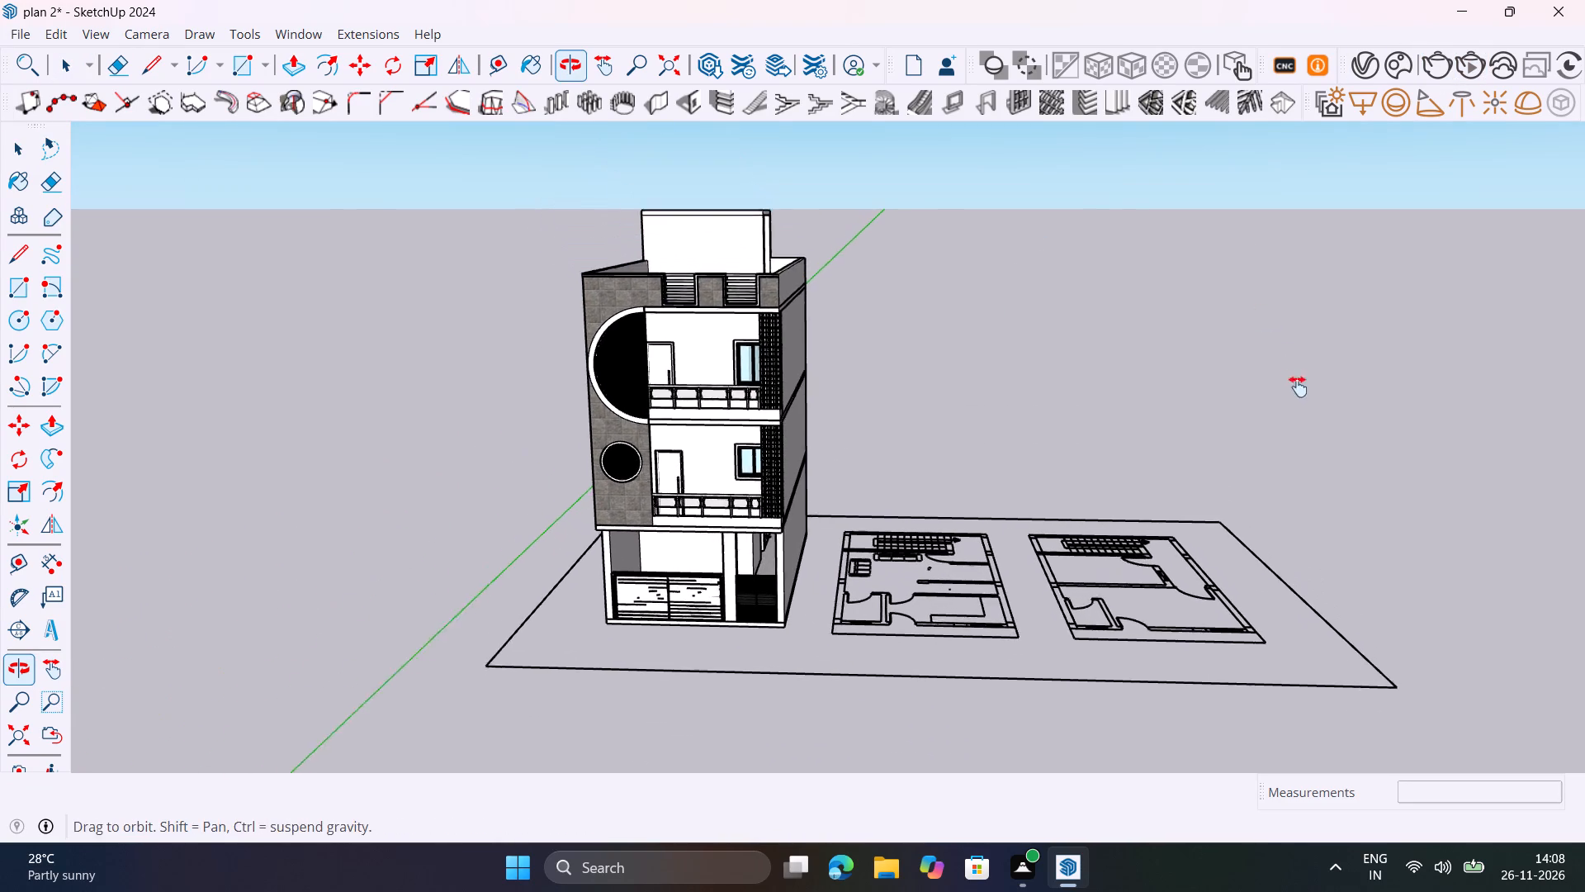
shift+middle_drag(1298, 387, 1298, 392)
click(1427, 68)
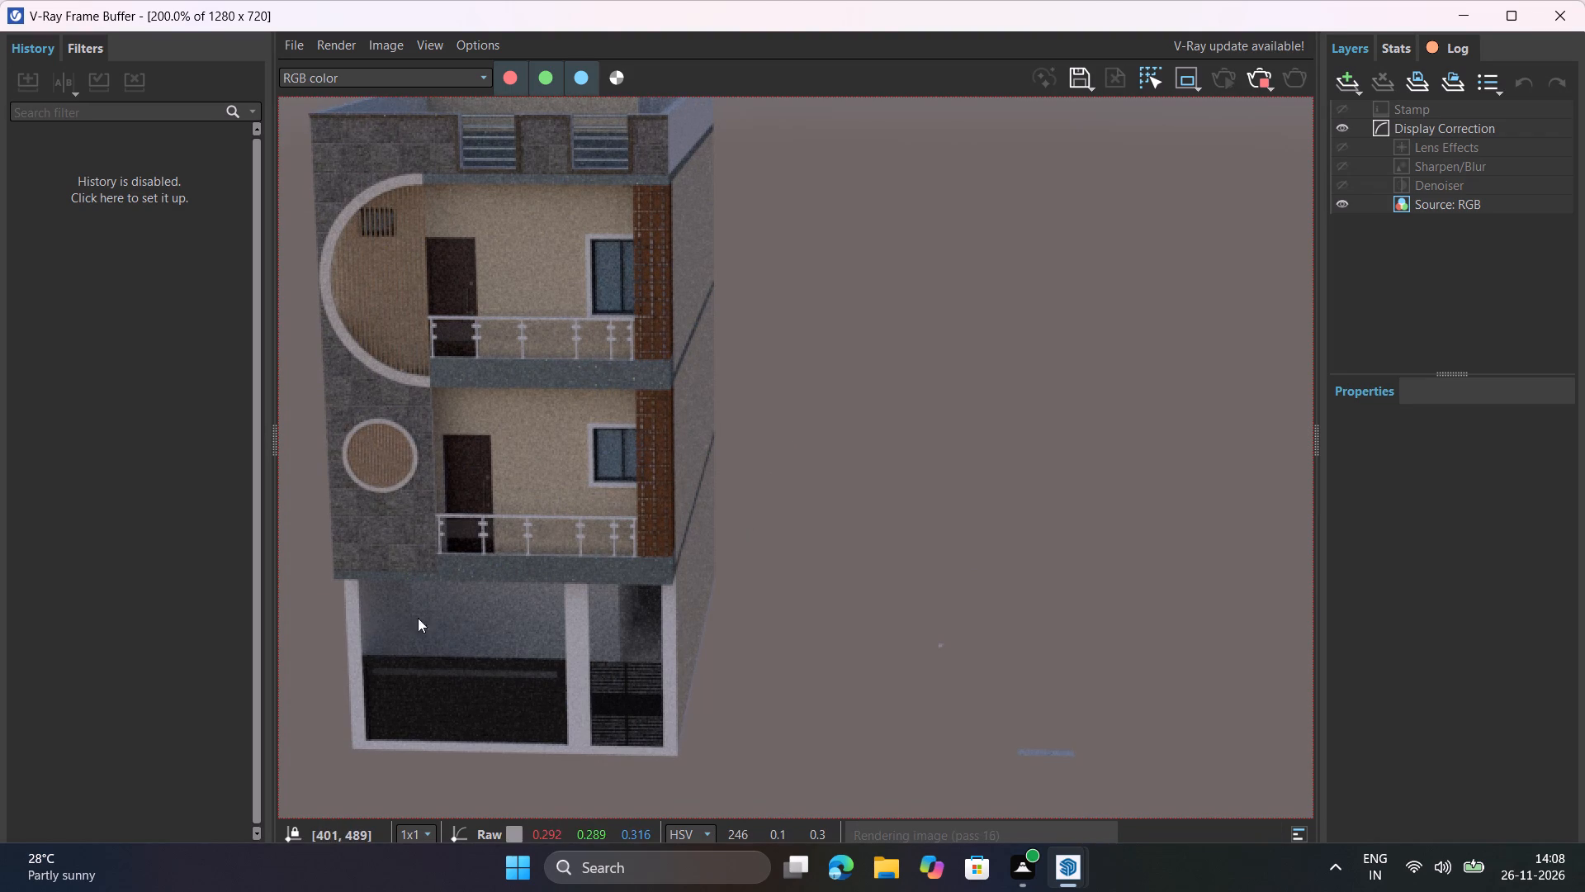
Inspect the rendered front view, checking the facade materials, ground-floor gates, roof parapet and lattice corner at close and full view.
middle_drag(621, 604, 702, 651)
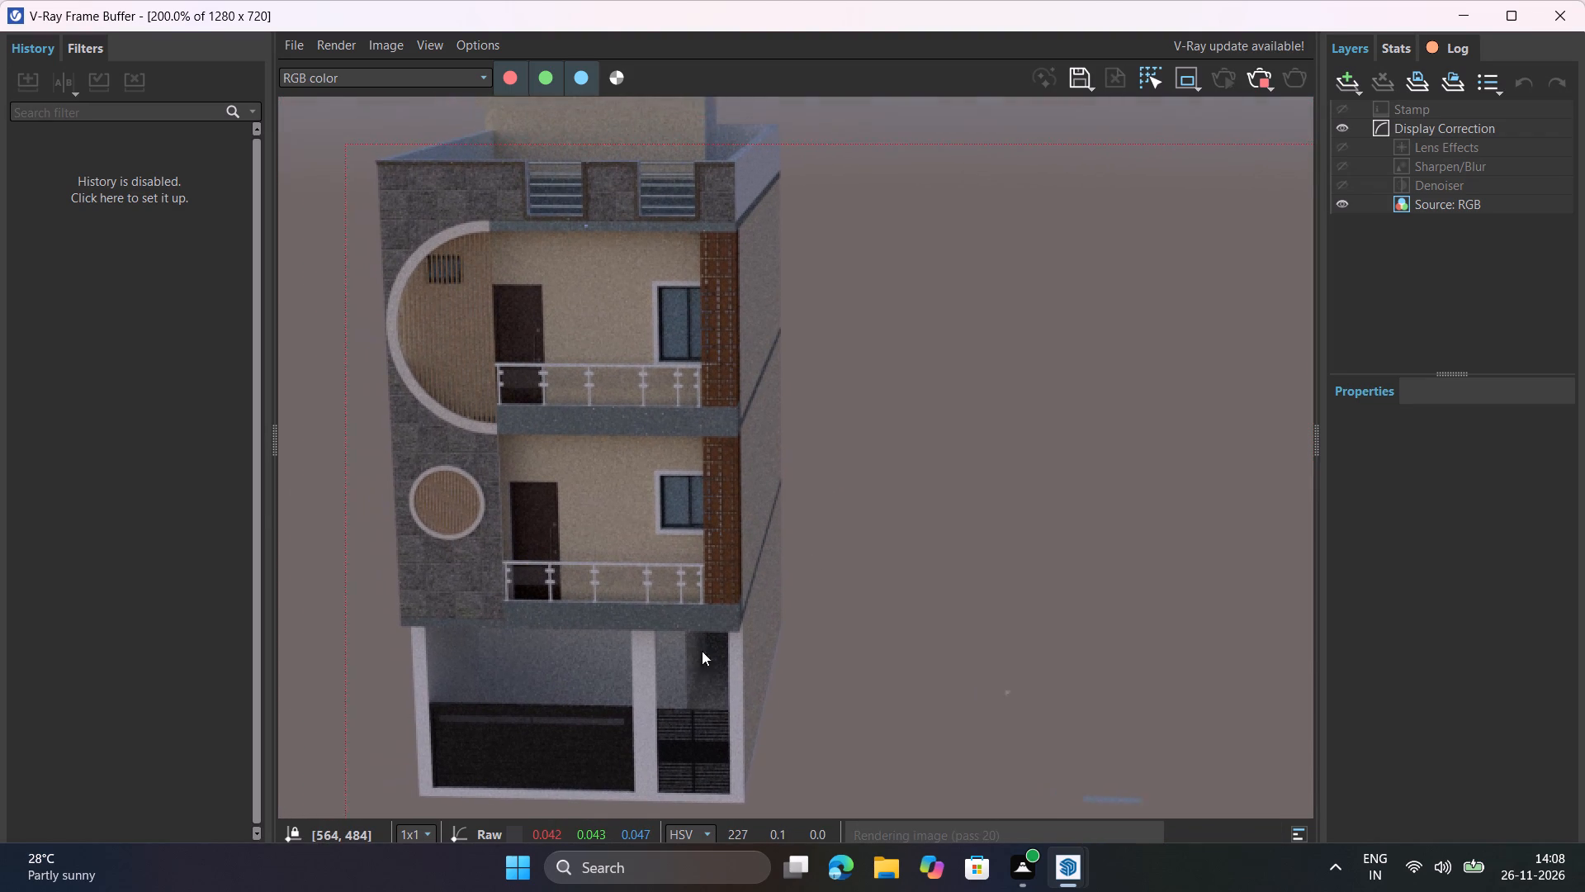
middle_drag(702, 651, 750, 636)
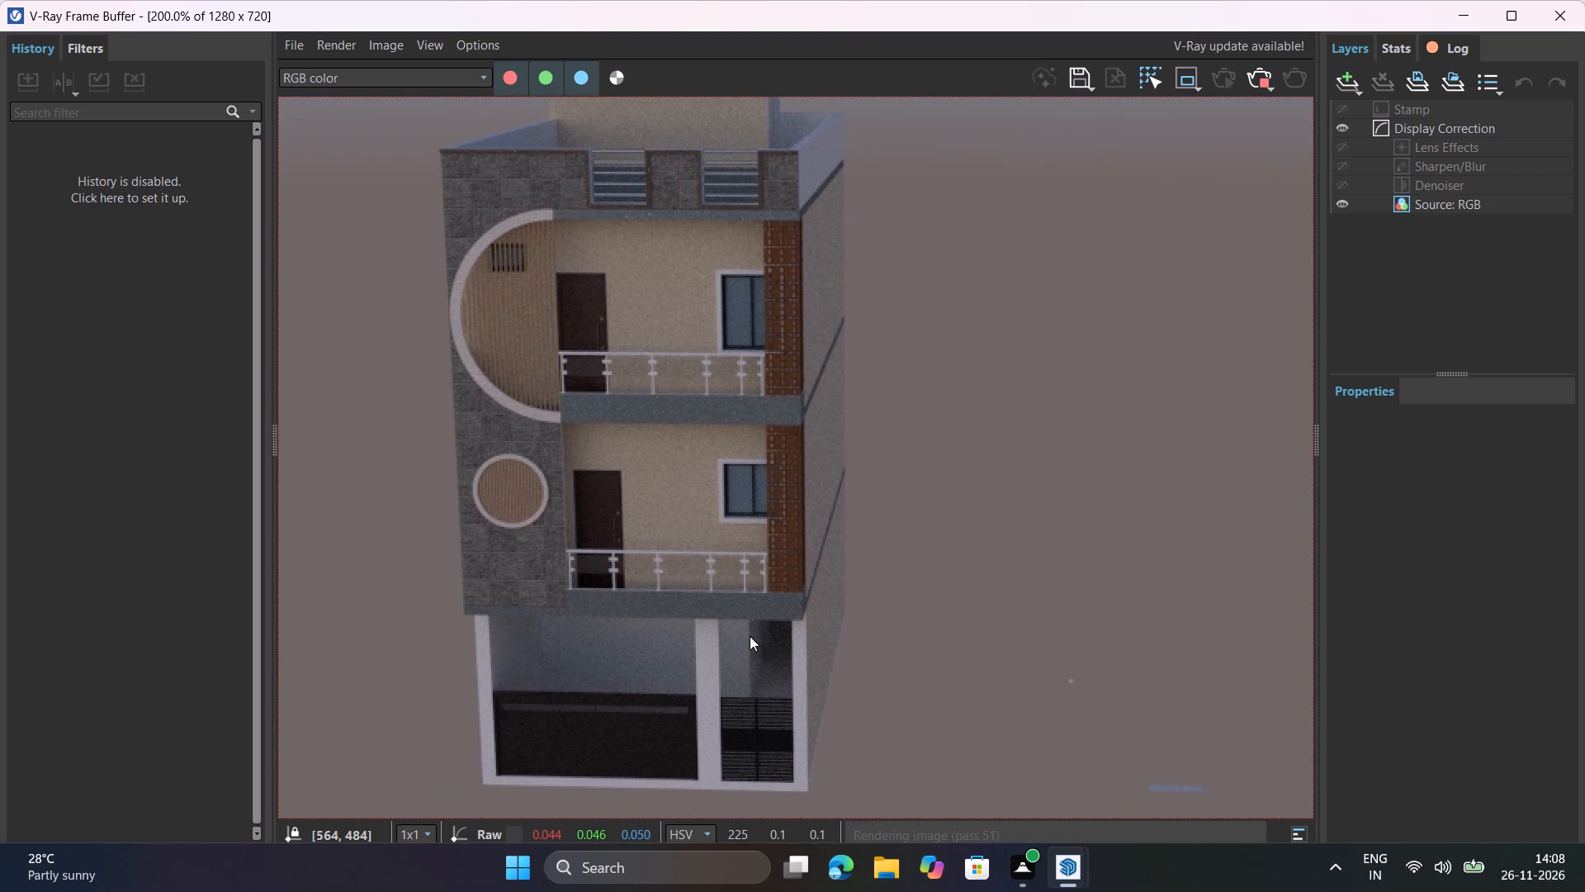
middle_drag(750, 636, 744, 617)
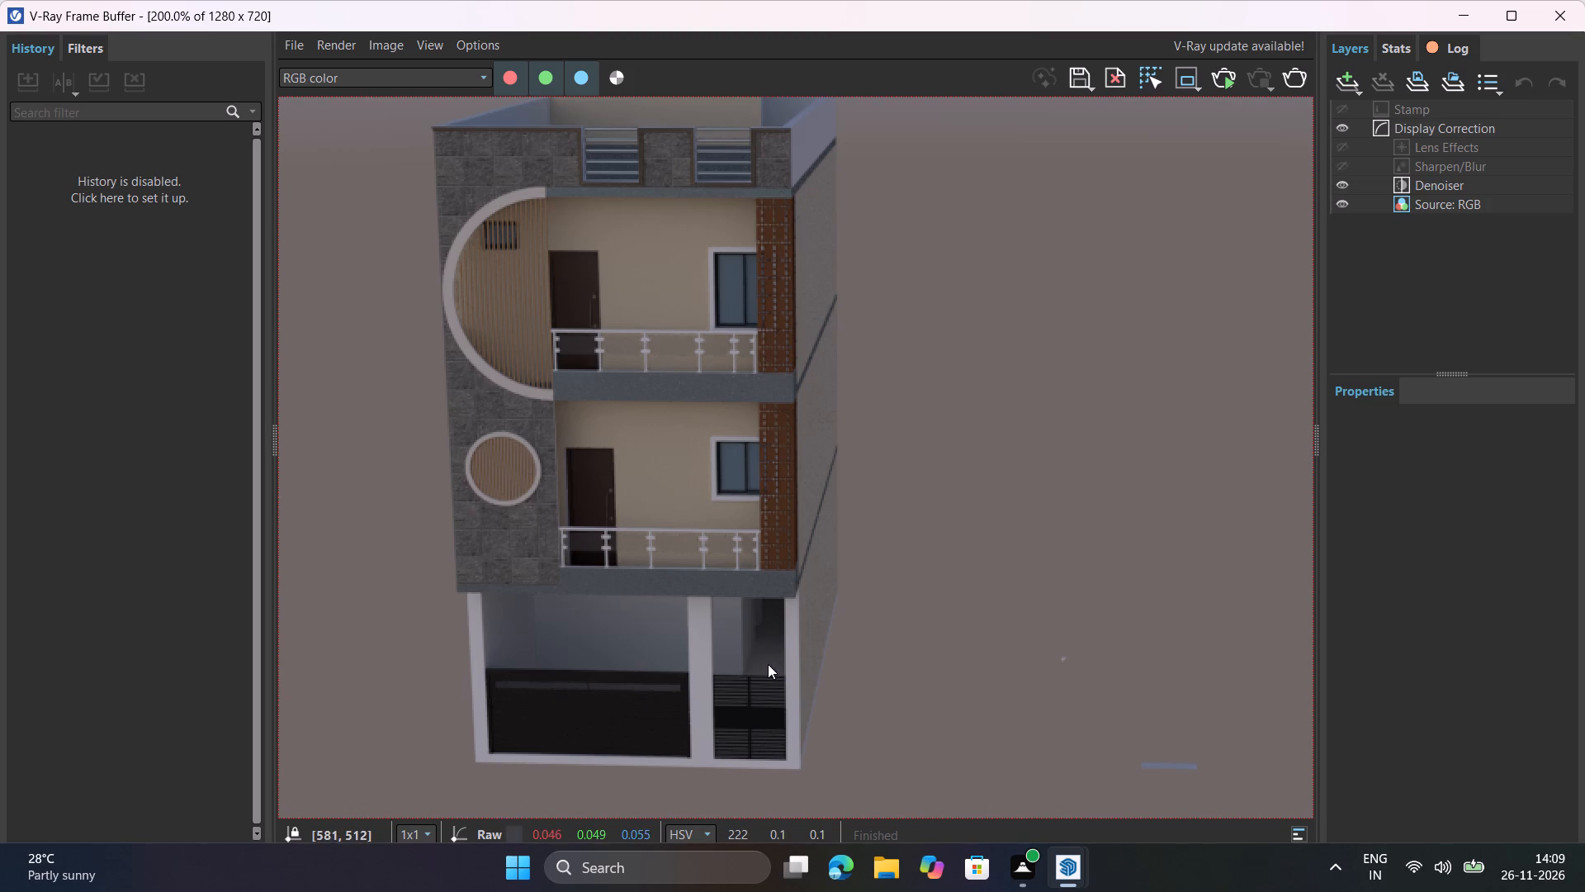
middle_drag(751, 686, 781, 864)
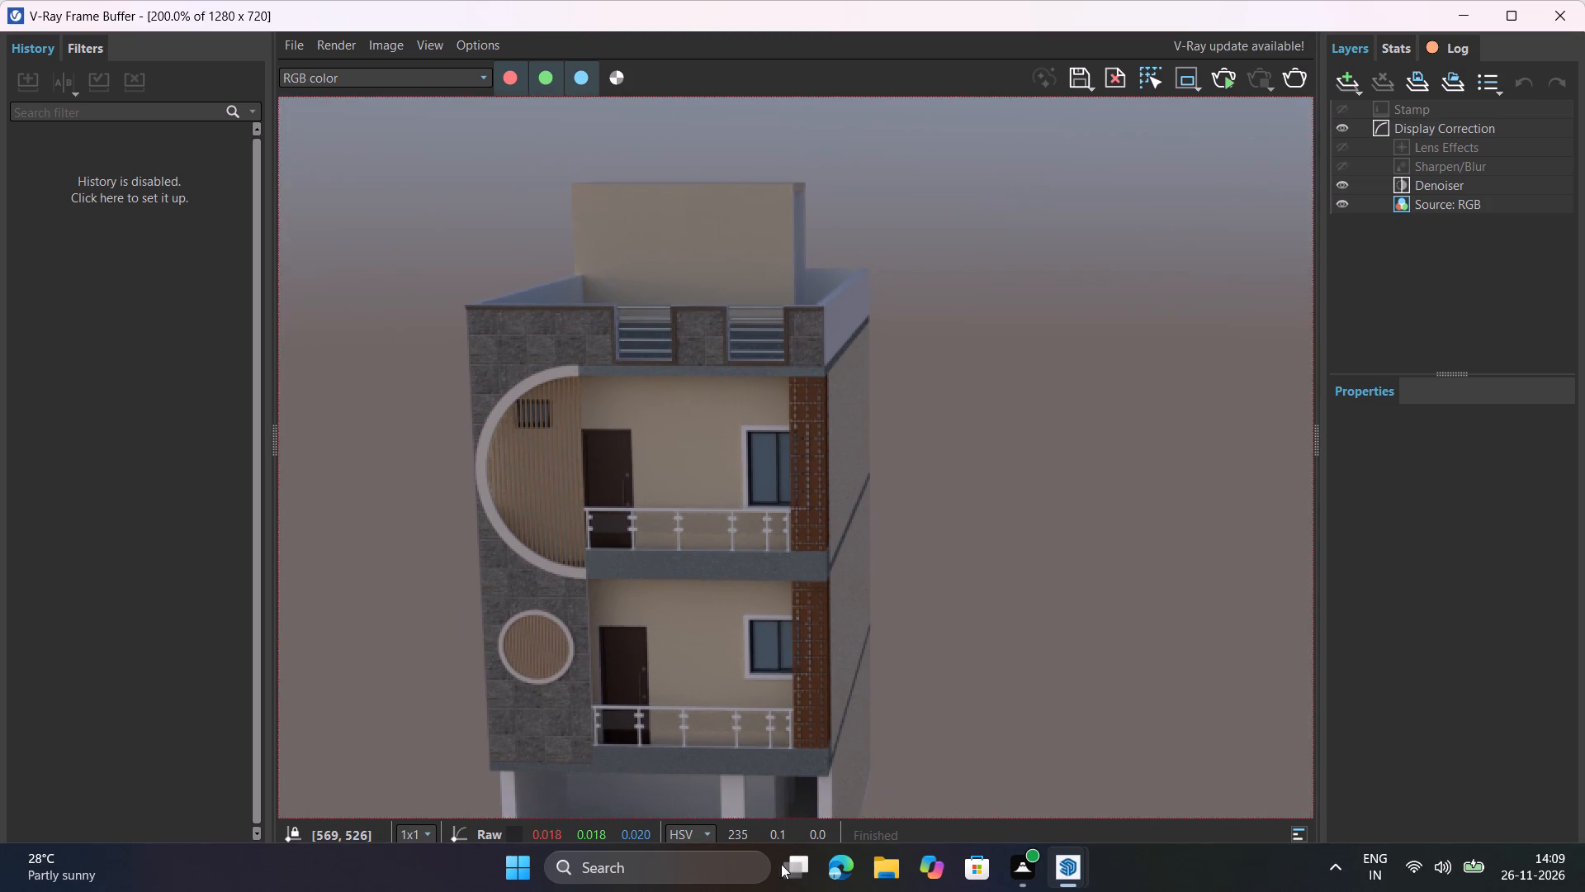
middle_drag(781, 864, 632, 891)
middle_drag(802, 344, 397, 891)
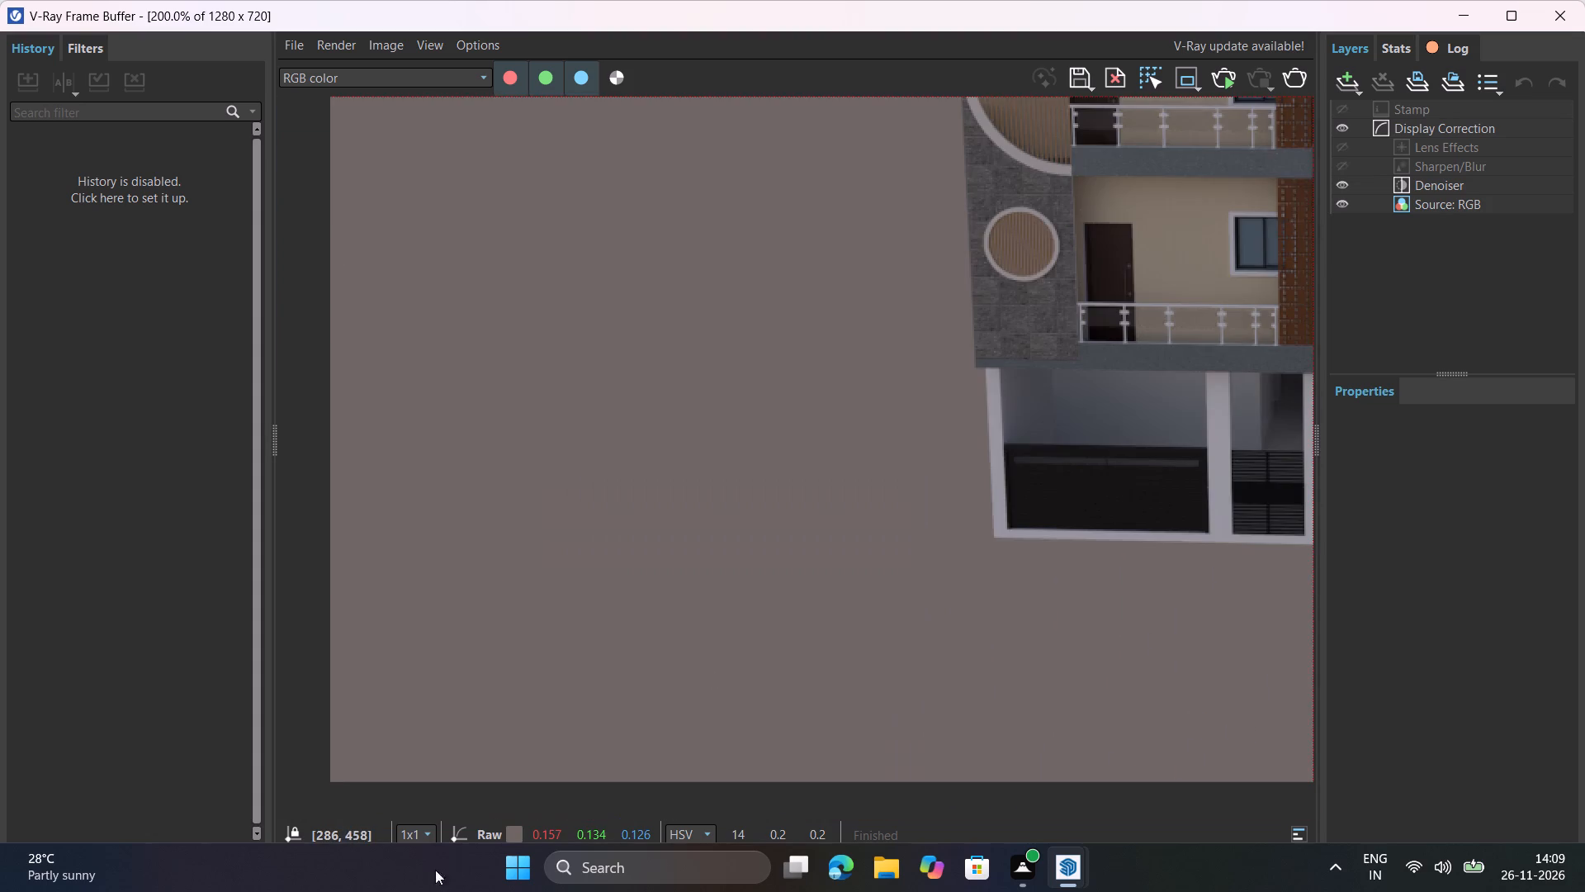
middle_drag(918, 524, 602, 891)
scroll(874, 576, down, 4)
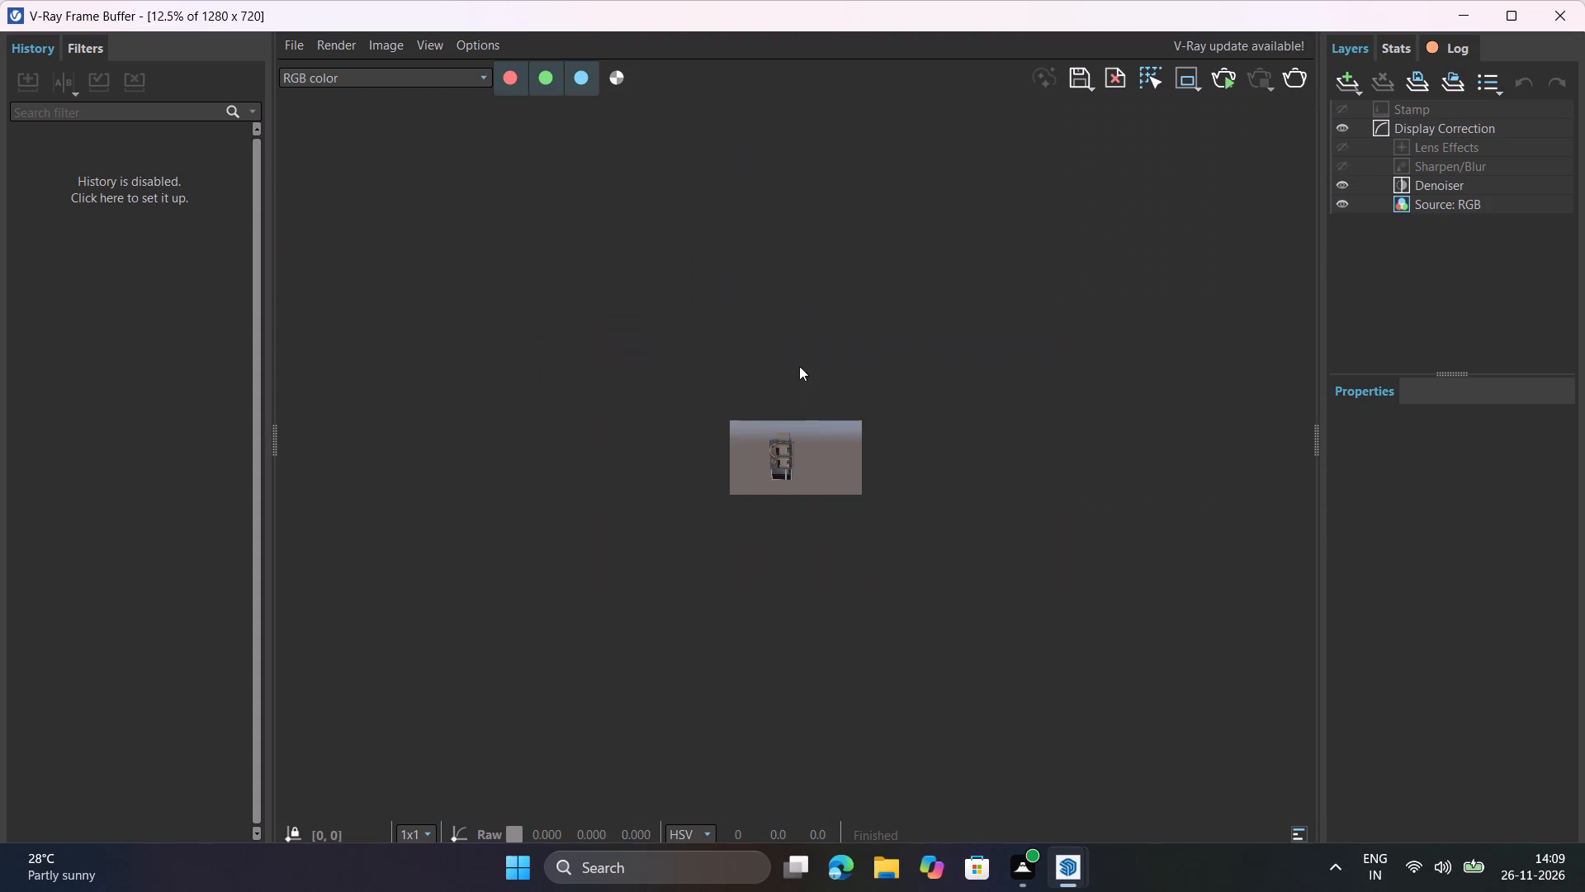
scroll(770, 429, up, 4)
scroll(793, 199, up, 3)
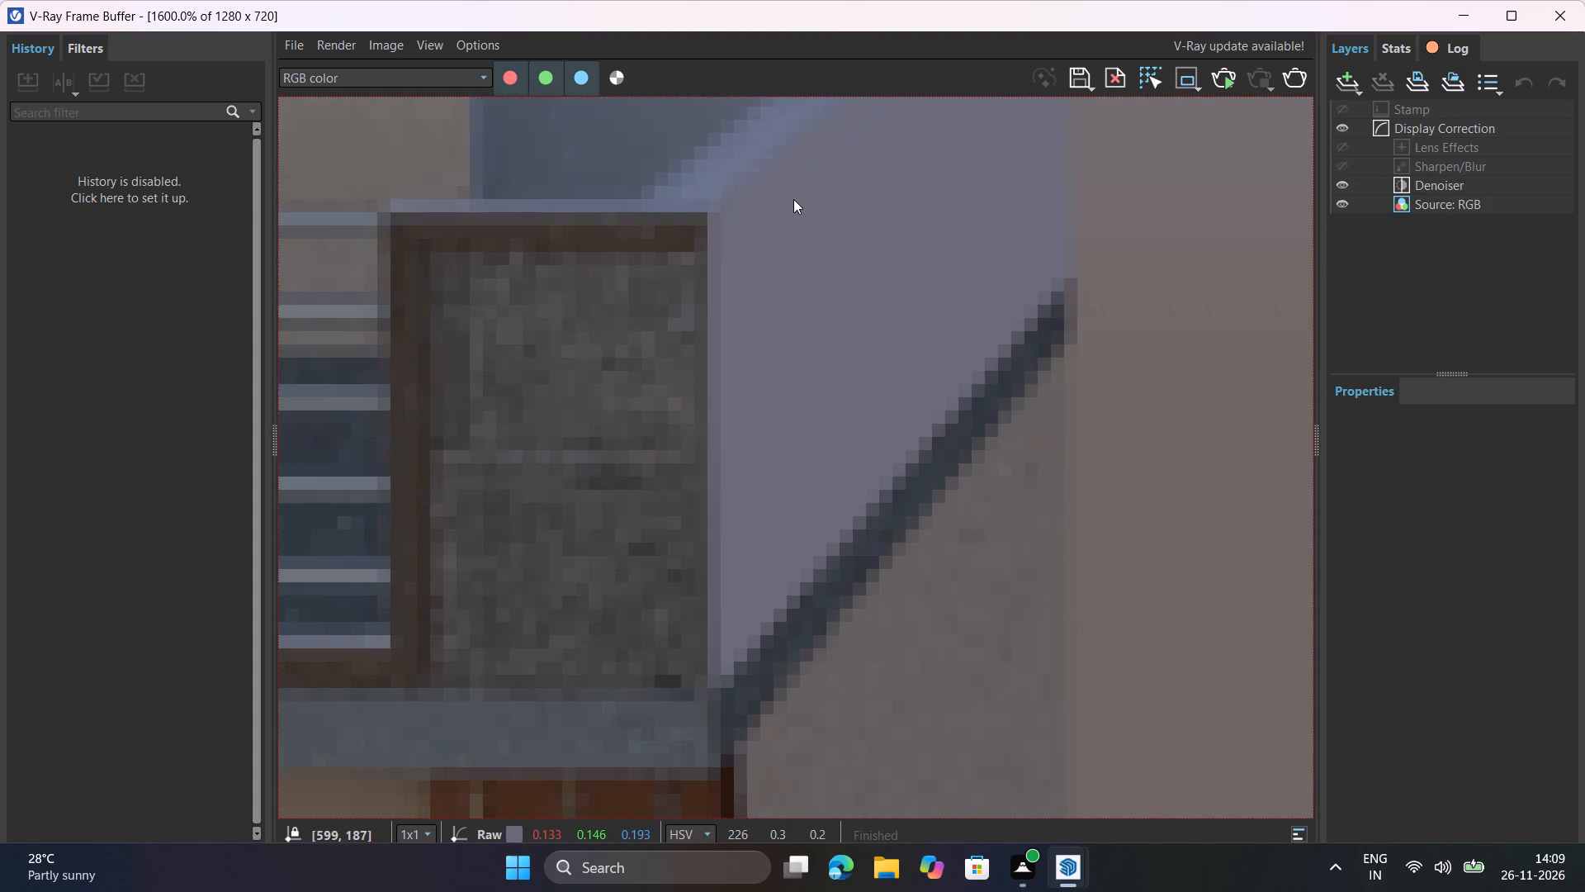
scroll(793, 266, down, 1)
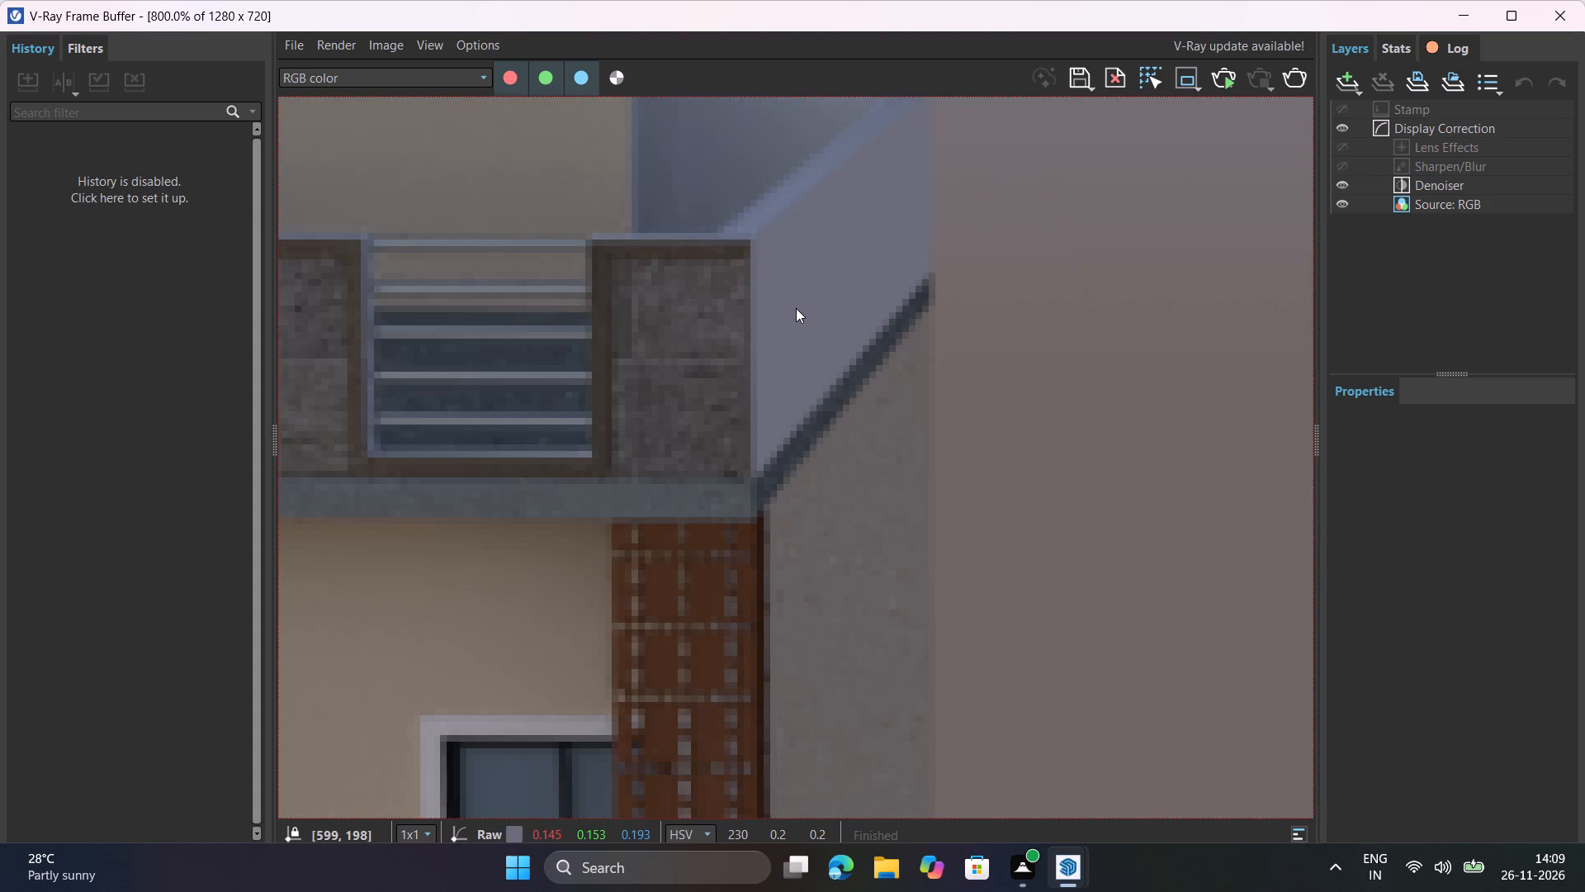
scroll(796, 308, down, 3)
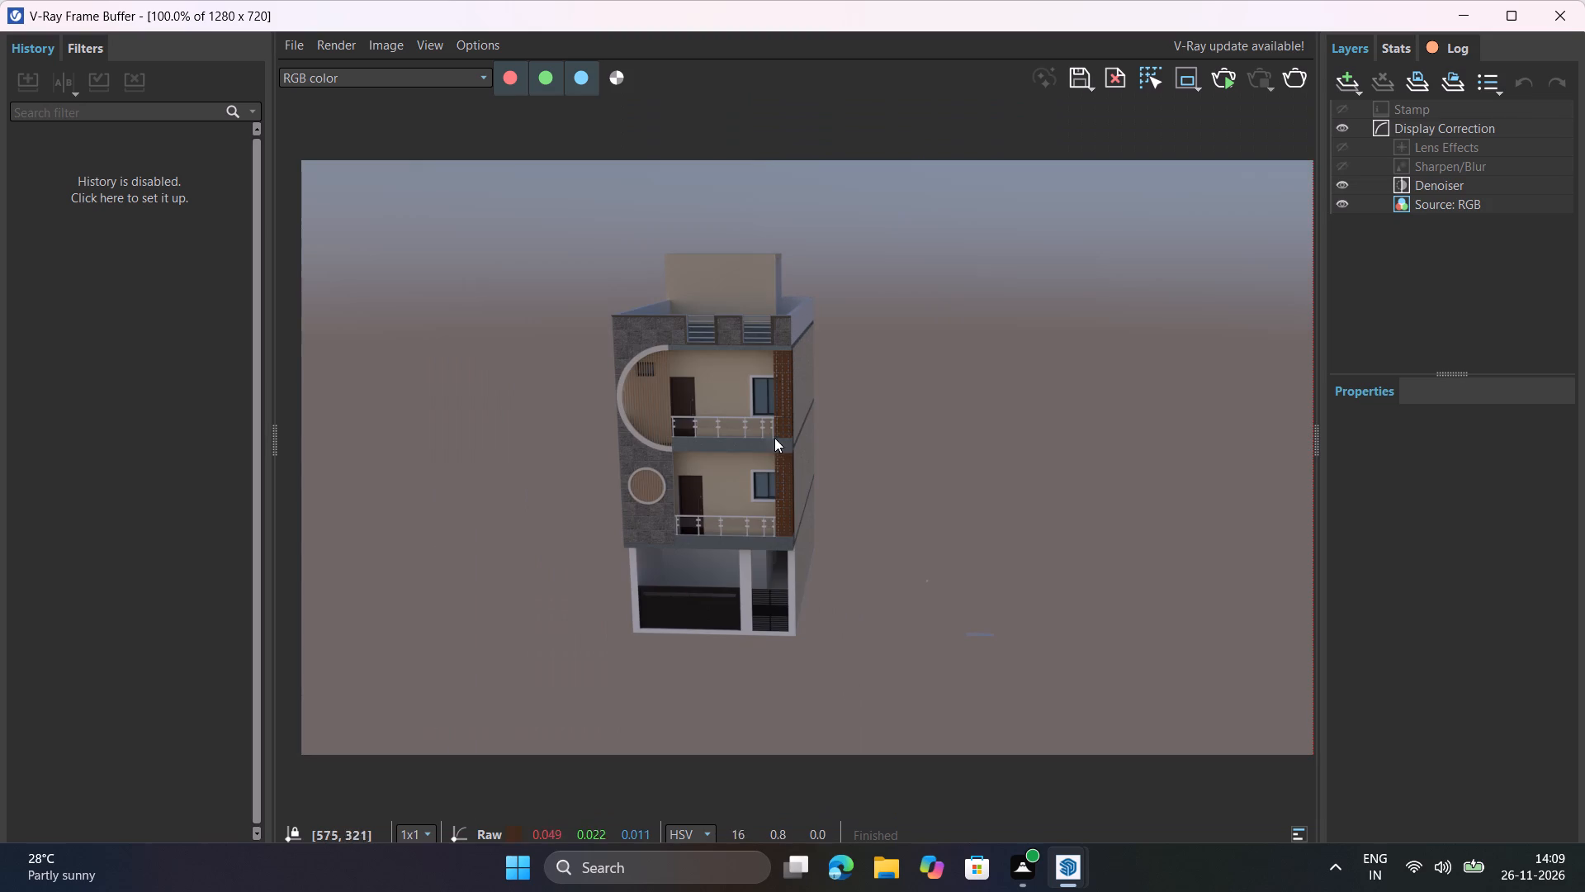
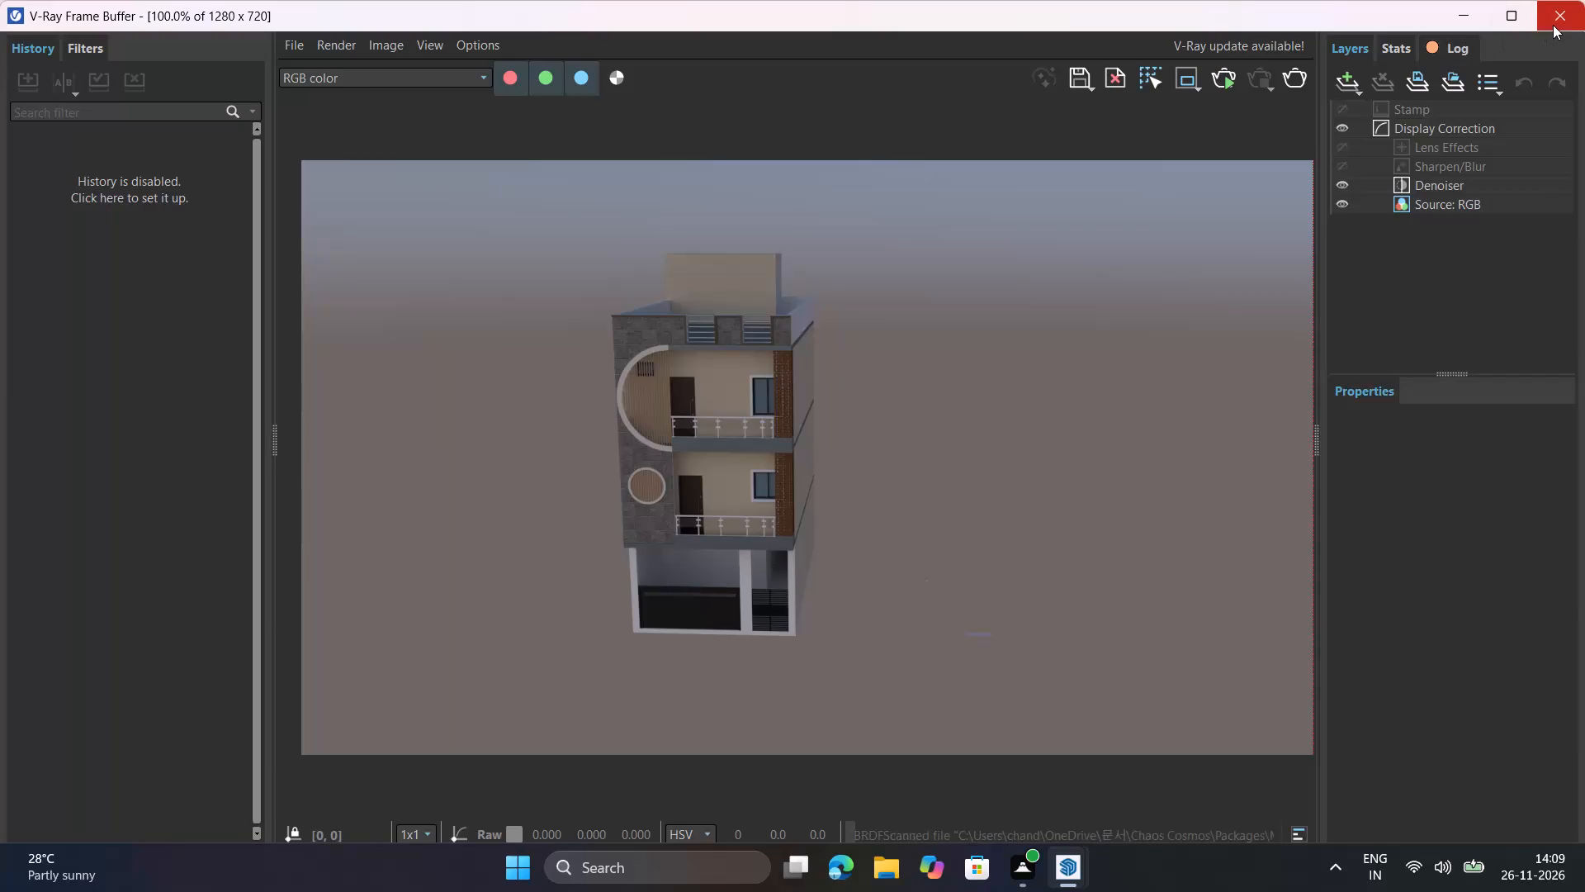
Apply Manhattan Creative Coating ML 1016B 24.75cm to the front face of the ground-floor corner pillar beside the garage gate.
click(1553, 25)
scroll(698, 604, up, 3)
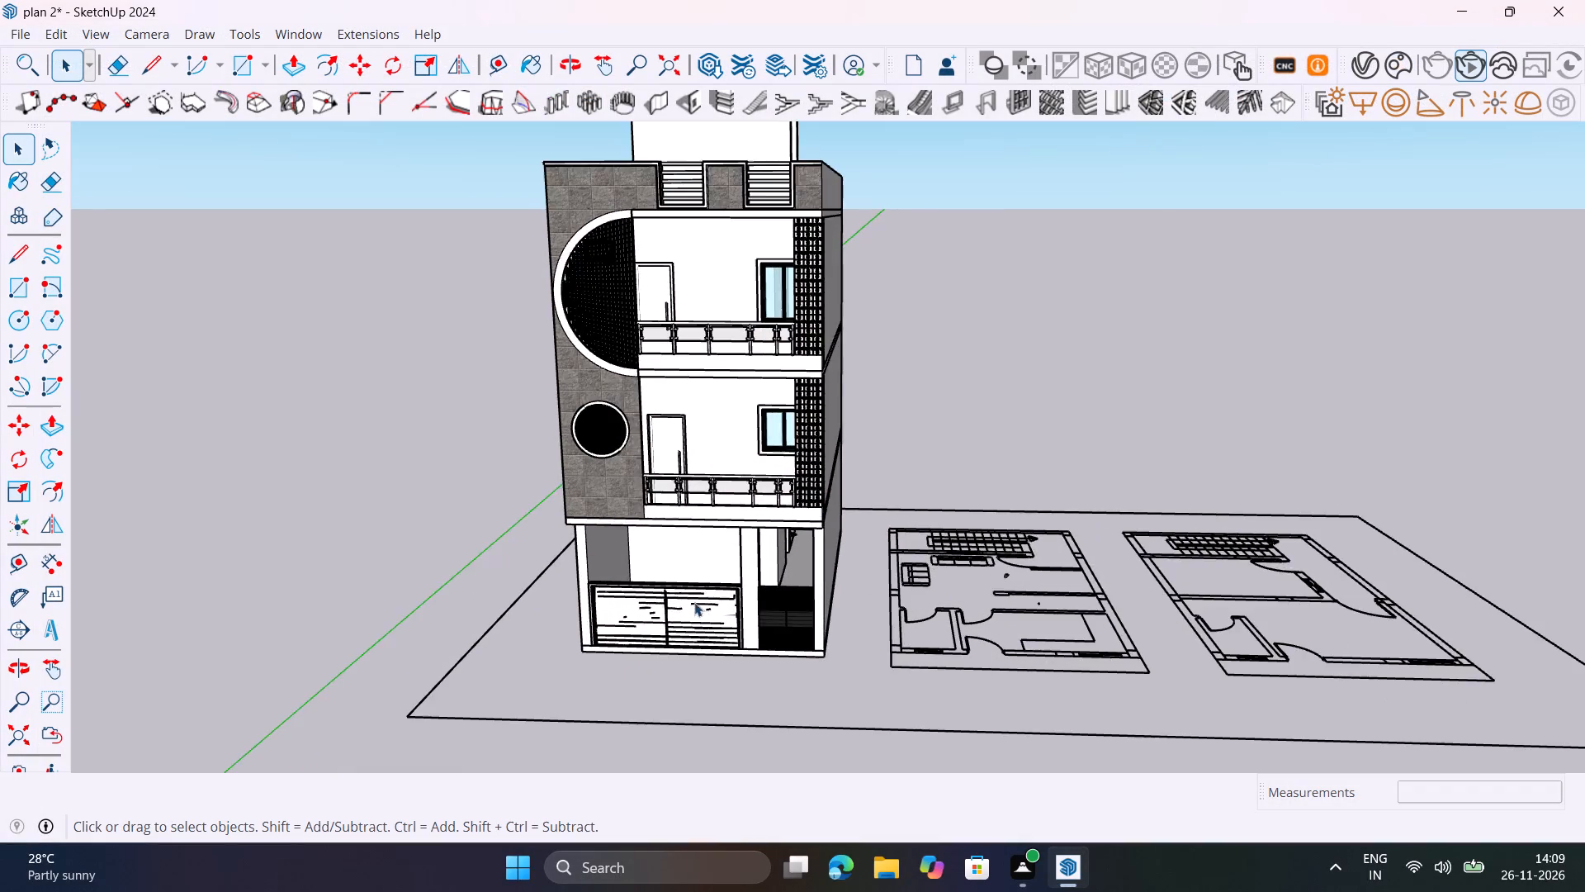
scroll(694, 602, up, 4)
middle_drag(697, 604, 925, 486)
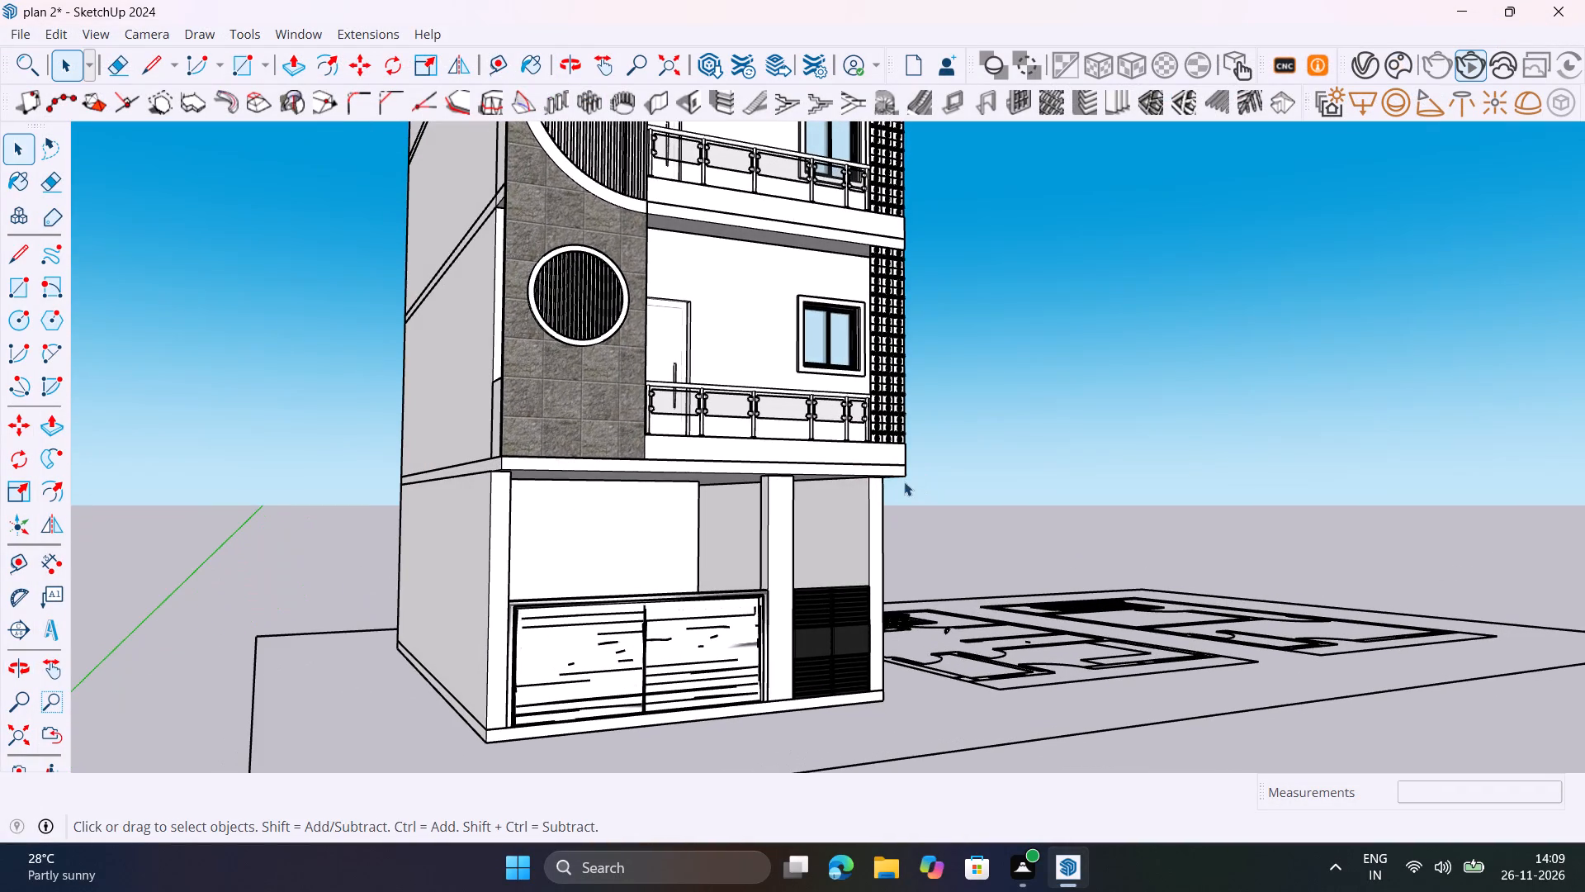
click(1381, 59)
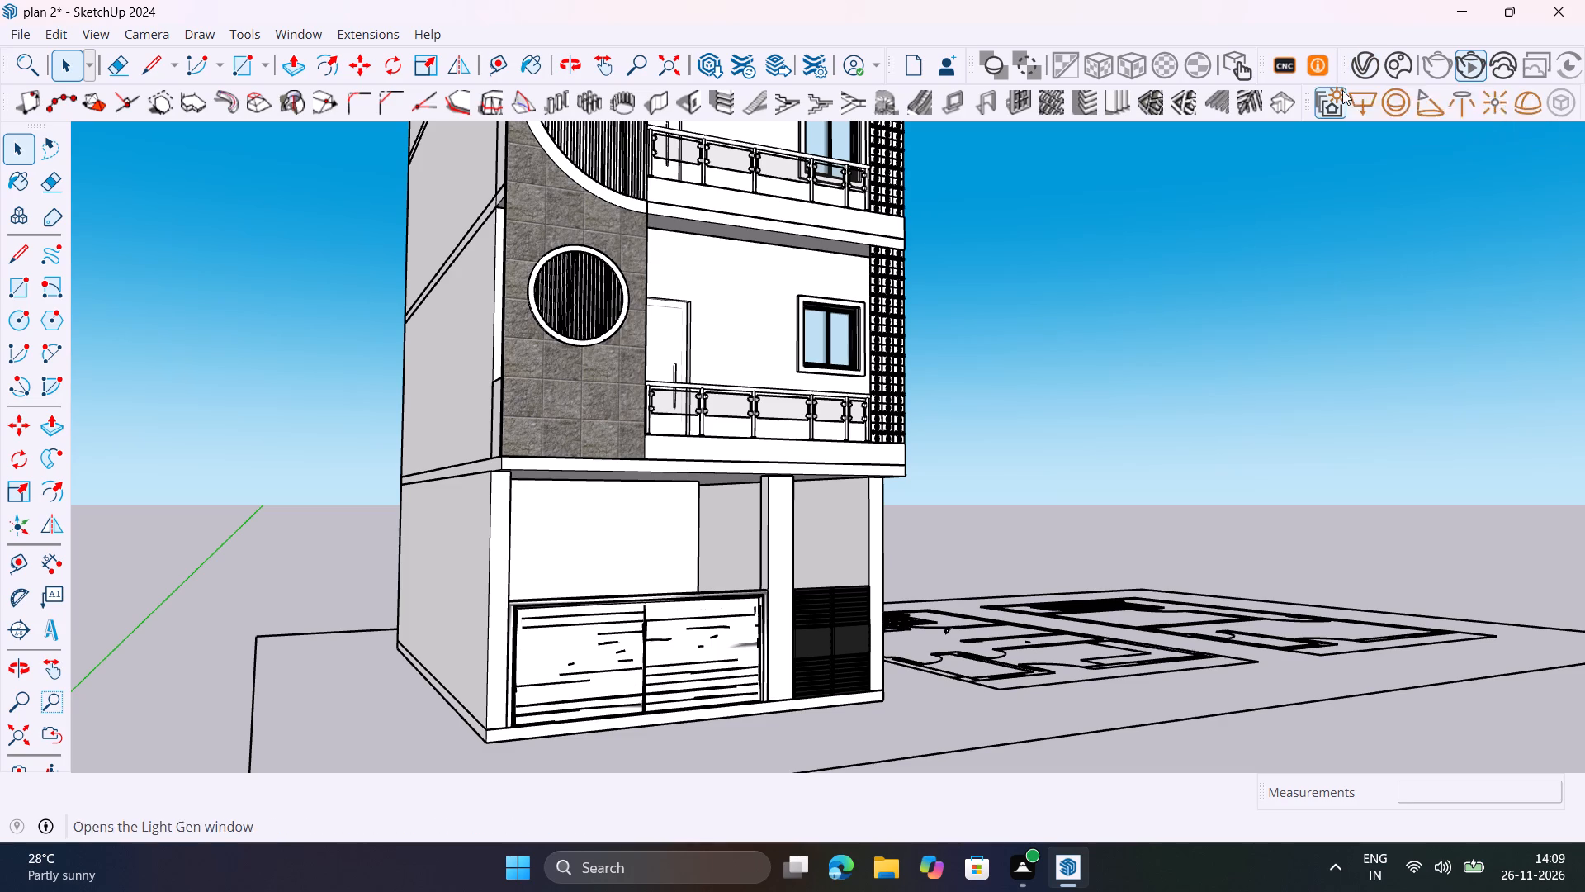
click(1365, 72)
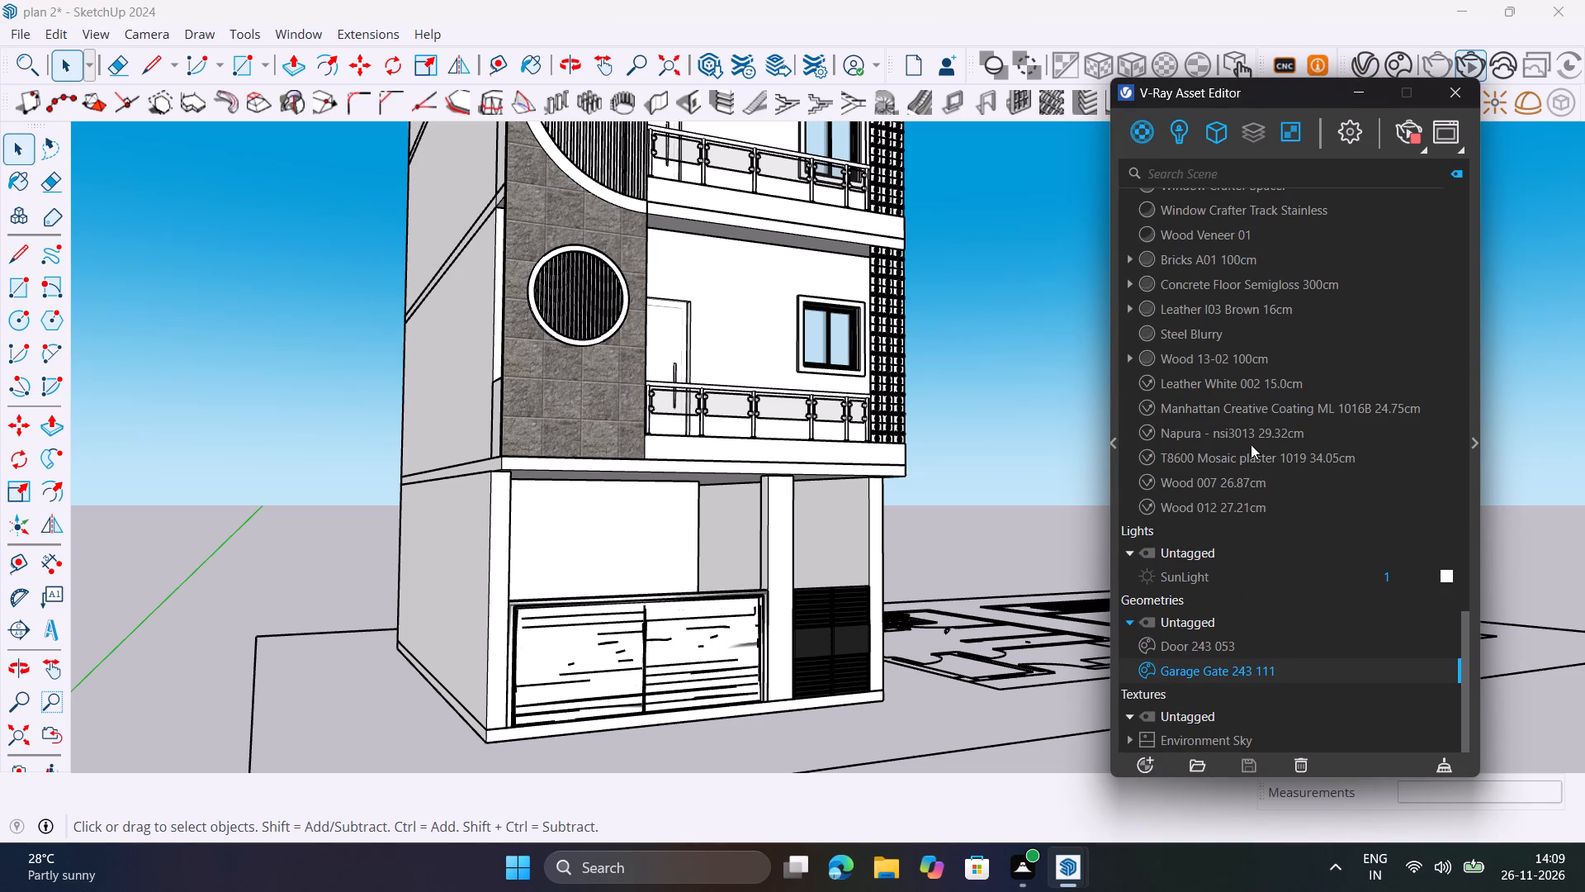
scroll(494, 574, up, 2)
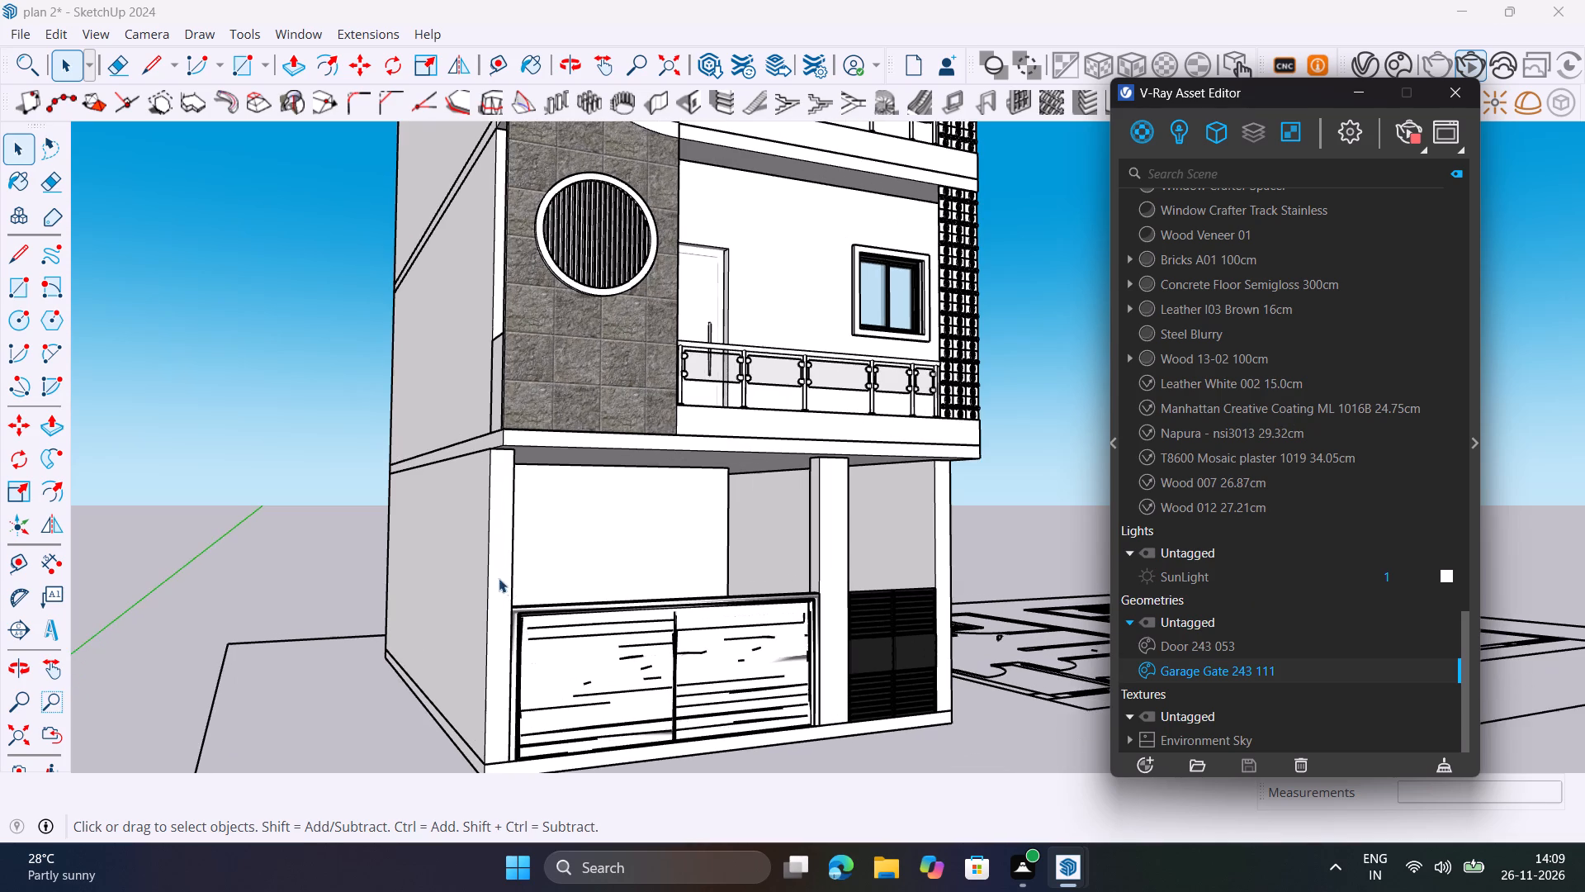
middle_drag(509, 583, 446, 648)
scroll(507, 566, up, 4)
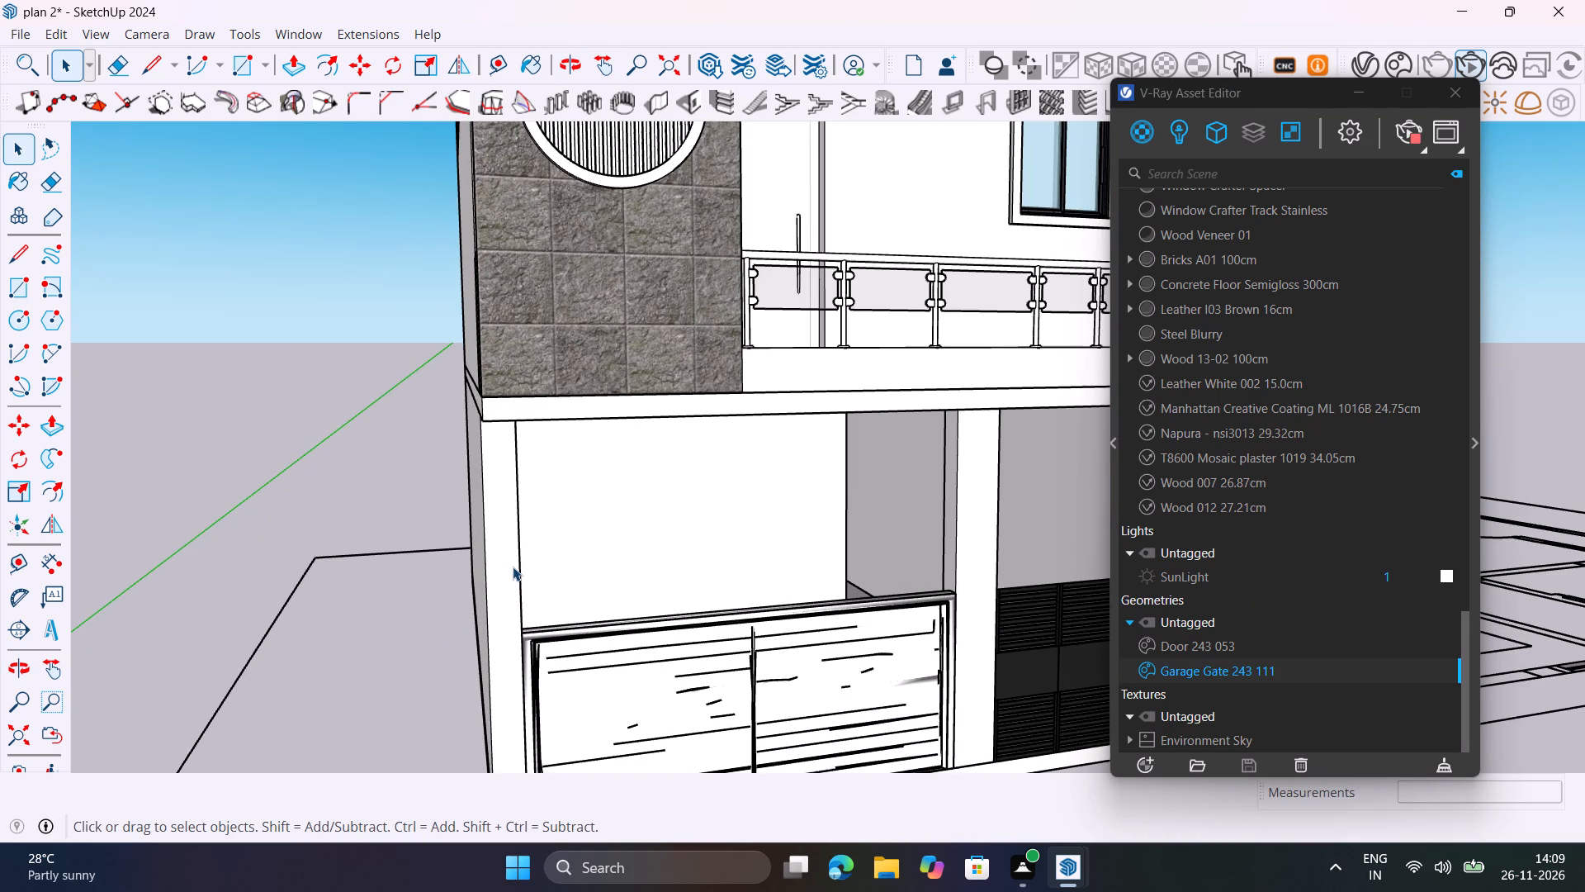
click(513, 567)
double_click(513, 567)
click(513, 567)
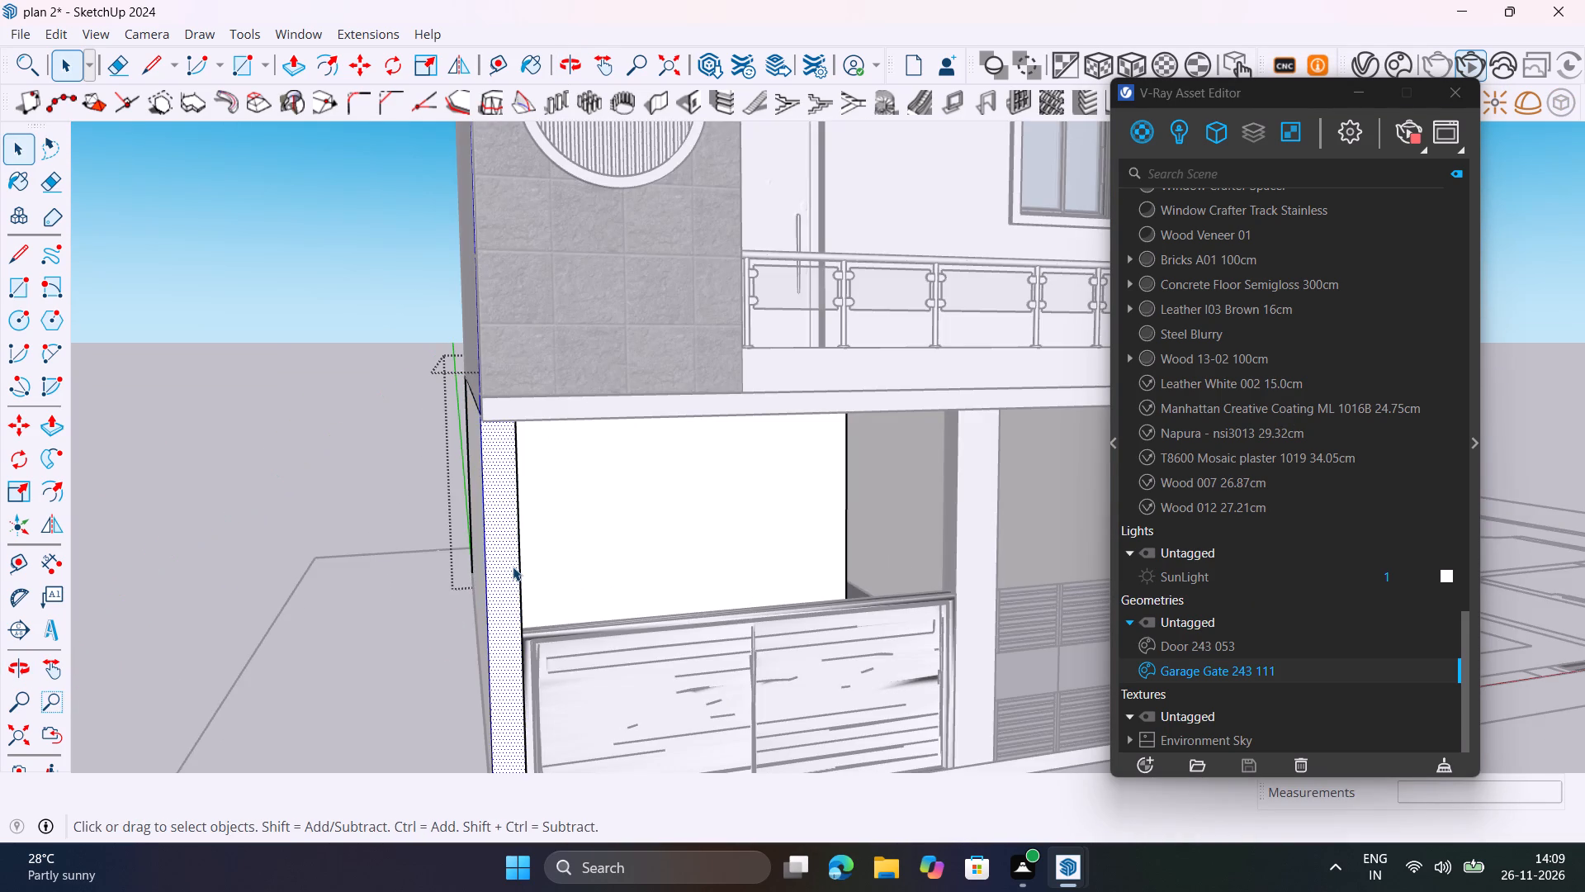
scroll(511, 561, down, 4)
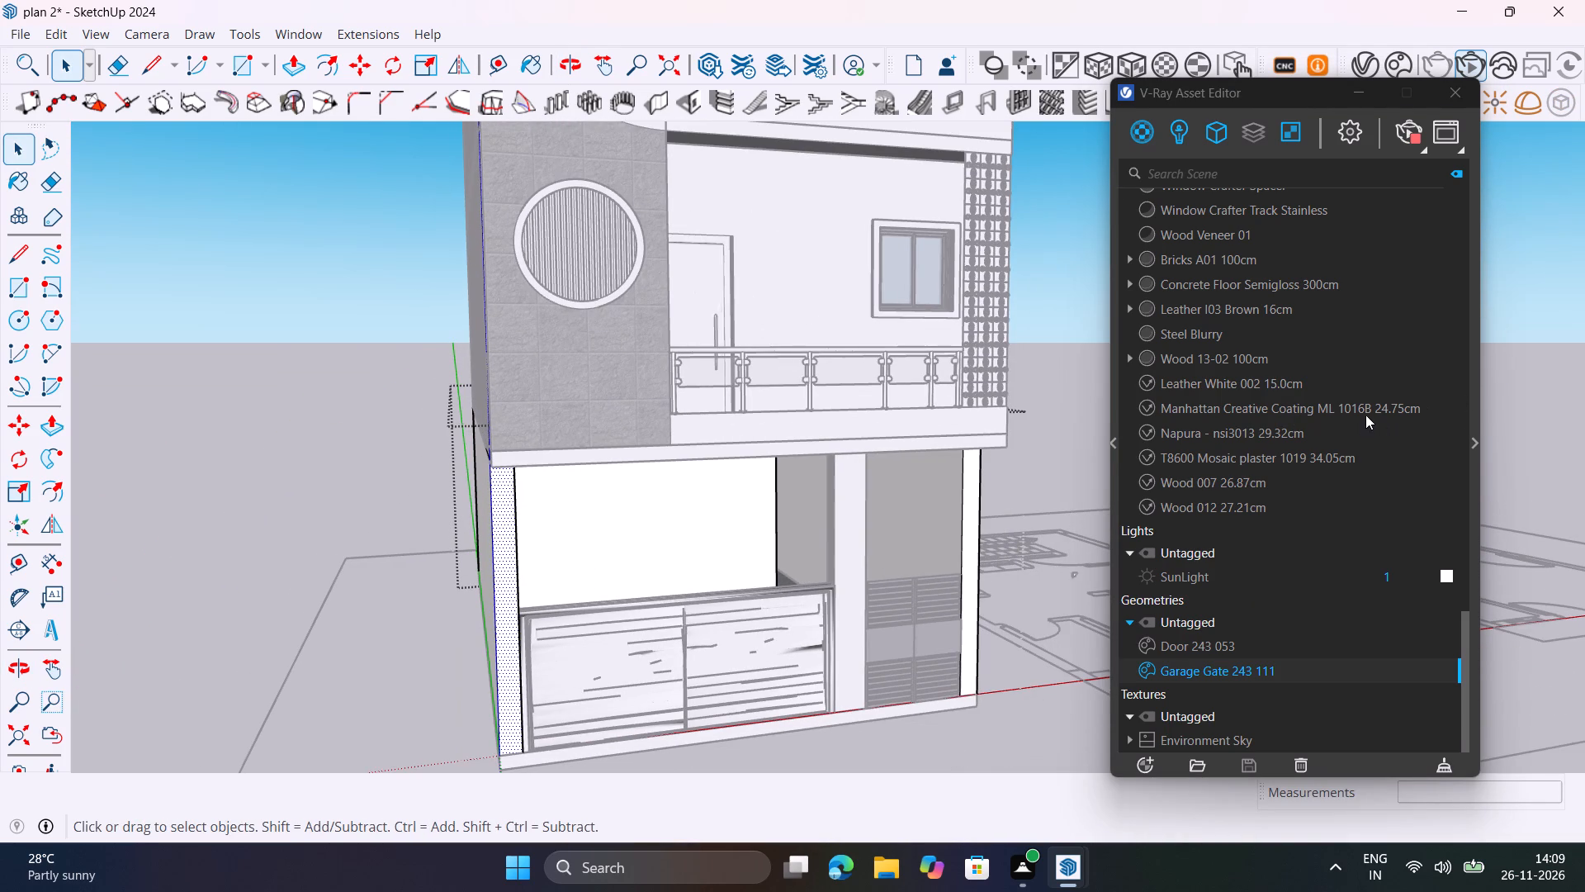
right_click(1368, 415)
click(1280, 455)
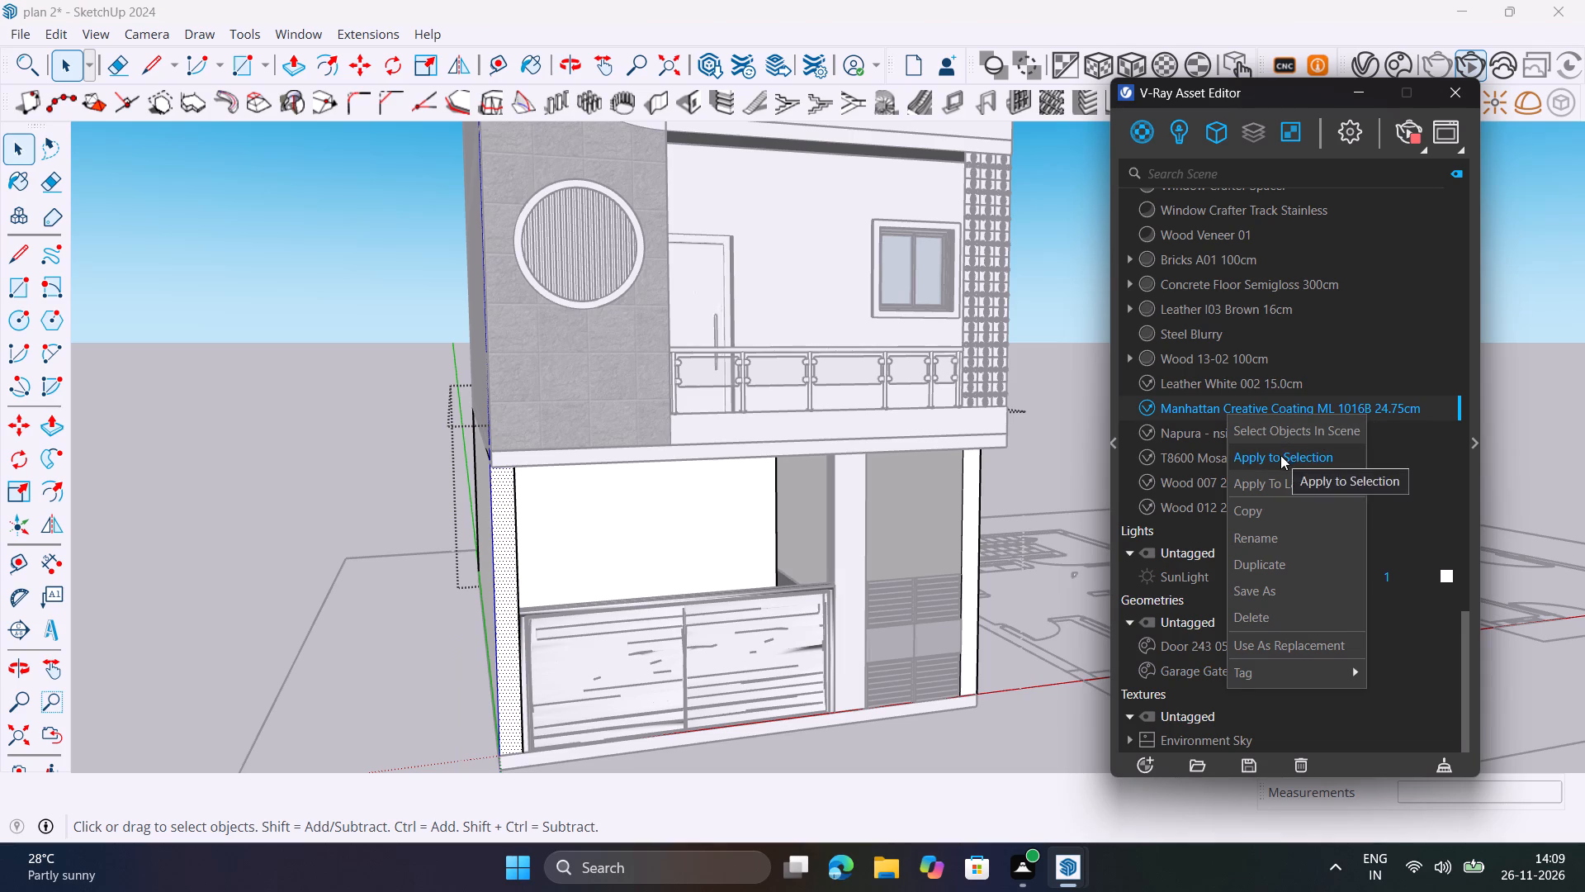
Apply Manhattan Creative Coating ML 1016B 24.75cm to the middle pillar between the garage gate and the louvred gate.
click(854, 545)
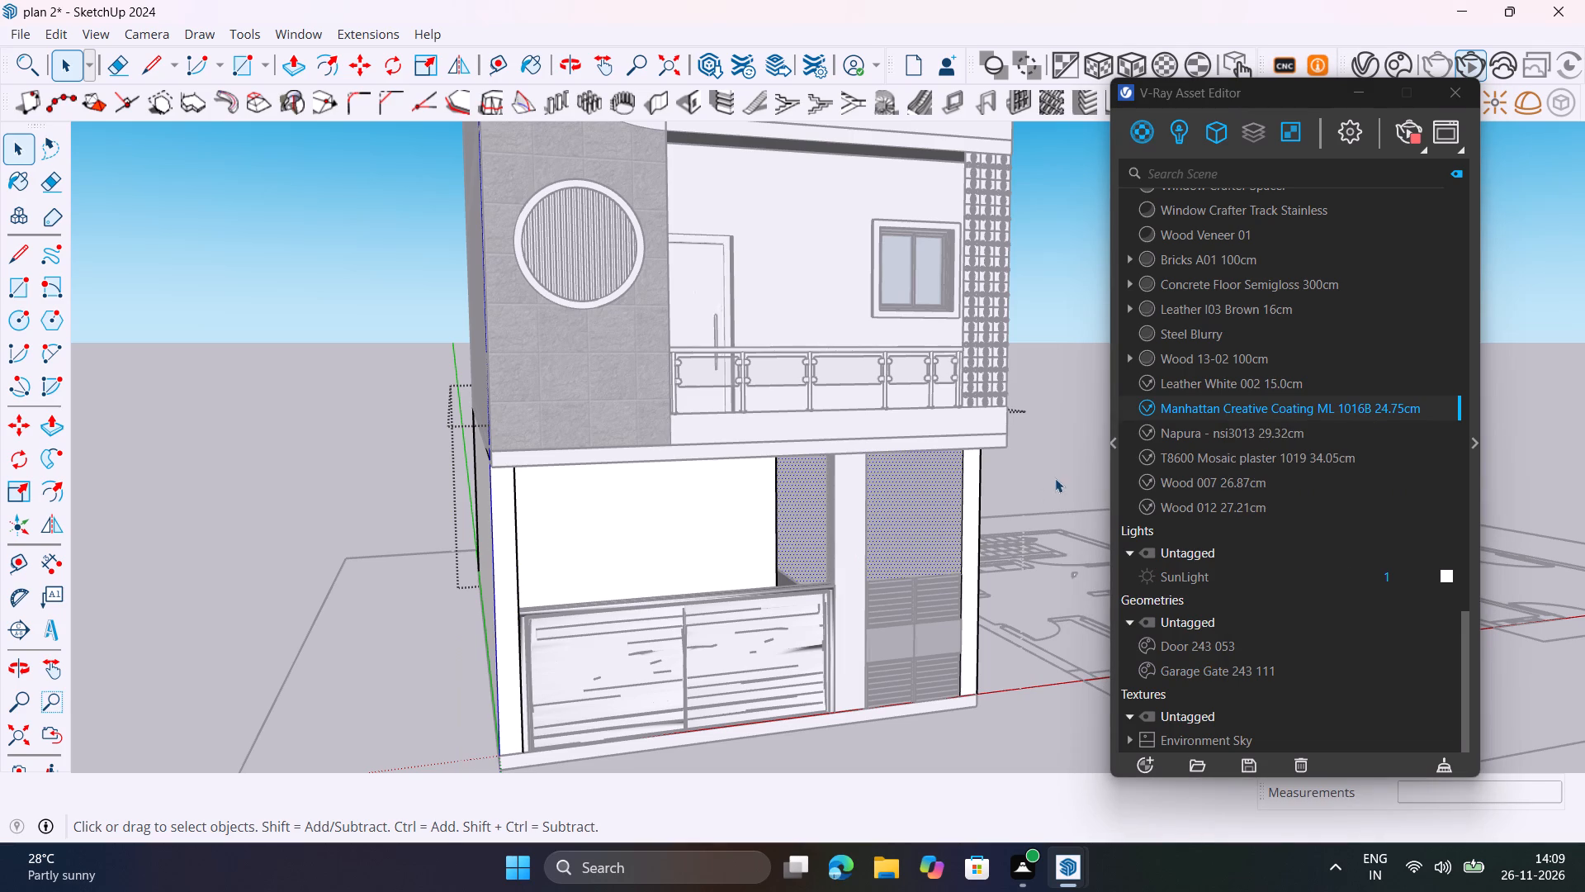
click(1057, 475)
click(845, 518)
scroll(846, 517, up, 4)
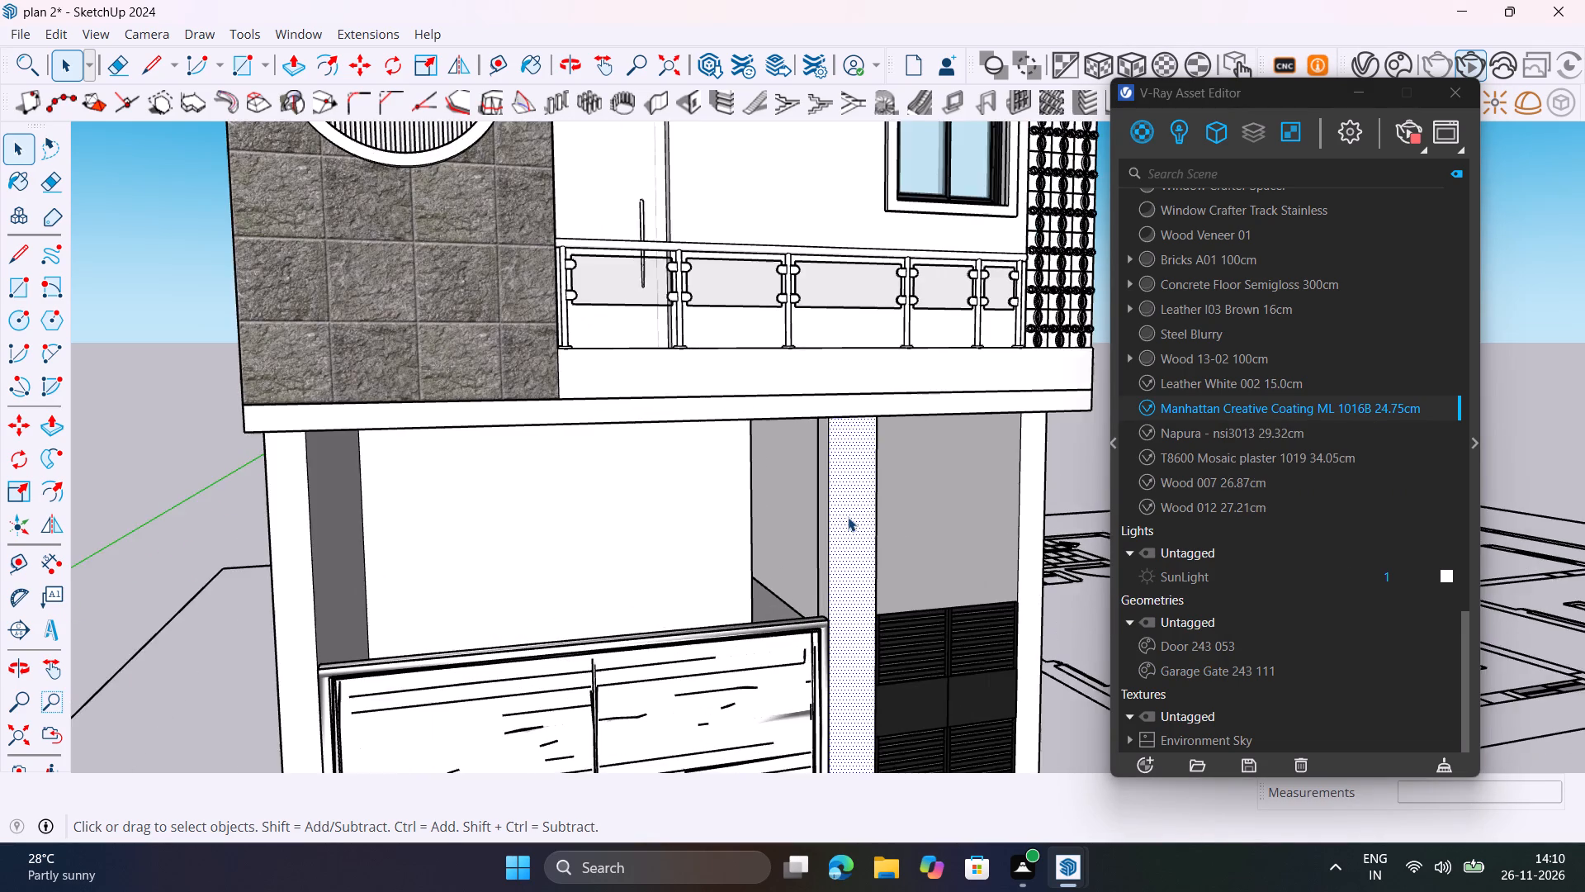
middle_drag(859, 538, 959, 571)
scroll(959, 571, up, 1)
scroll(872, 563, up, 2)
triple_click(874, 562)
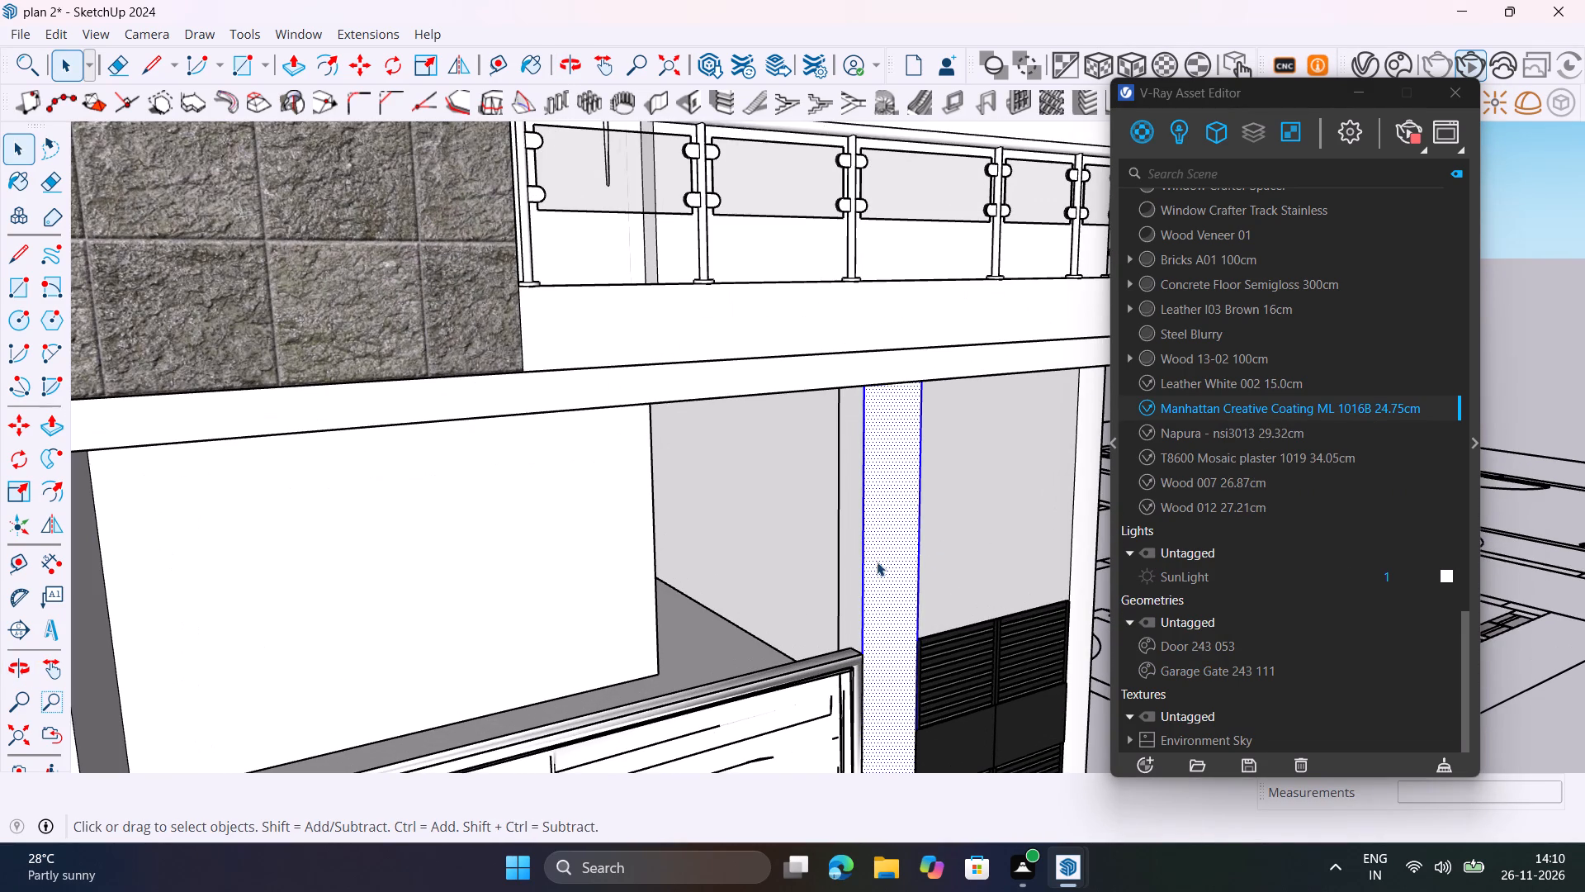
right_click(1300, 408)
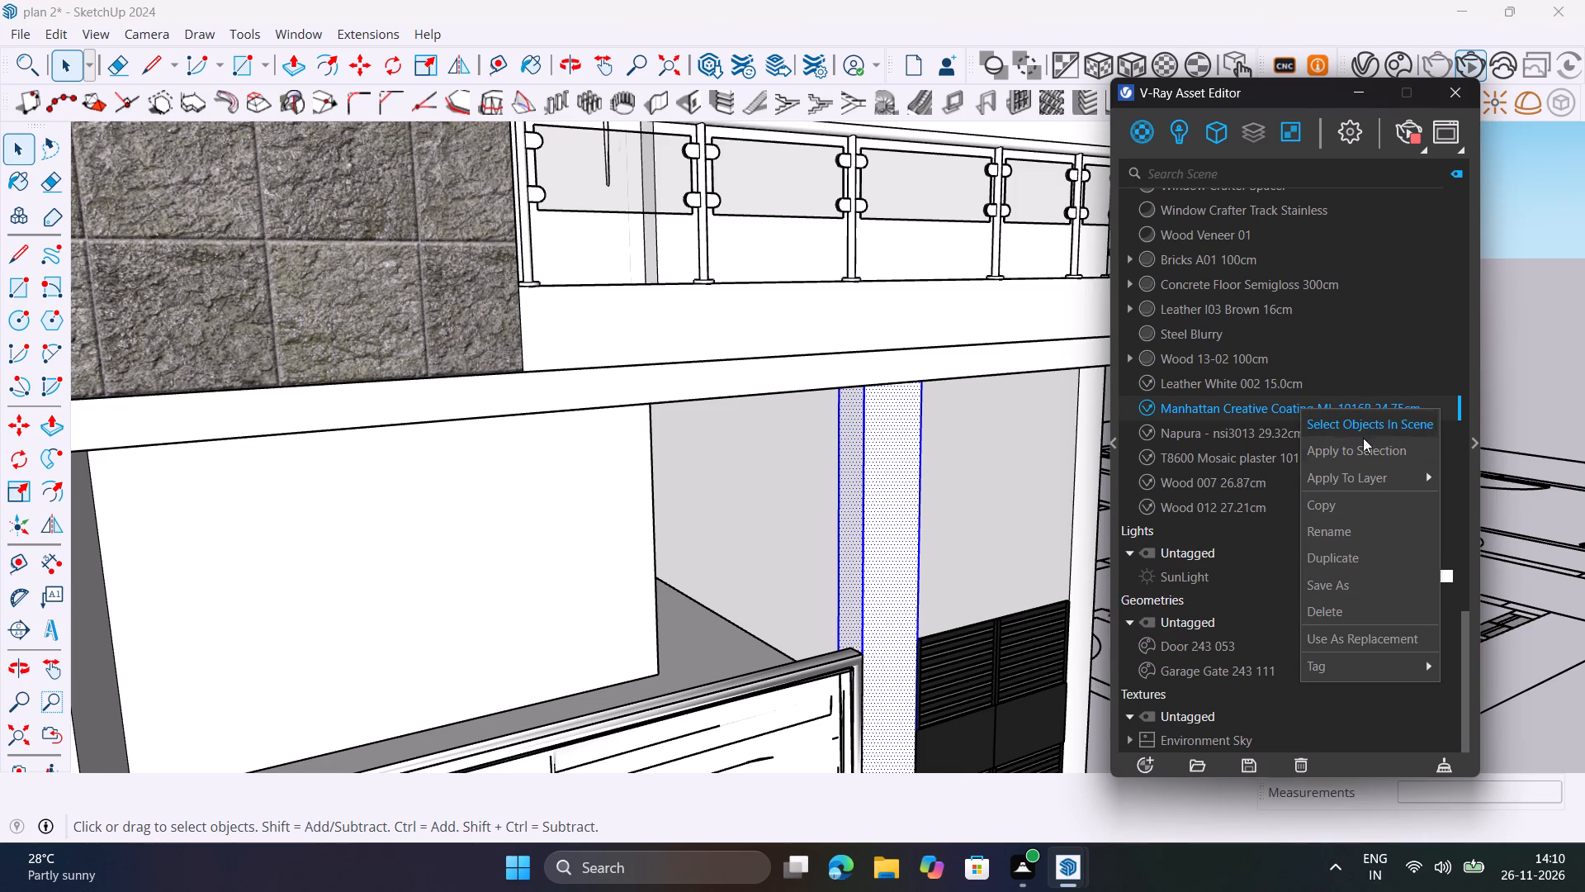
click(1358, 456)
Apply Manhattan Creative Coating ML 1016B 24.75cm to the front face of the corner pillar beside the louvred gate.
middle_drag(1061, 463, 758, 479)
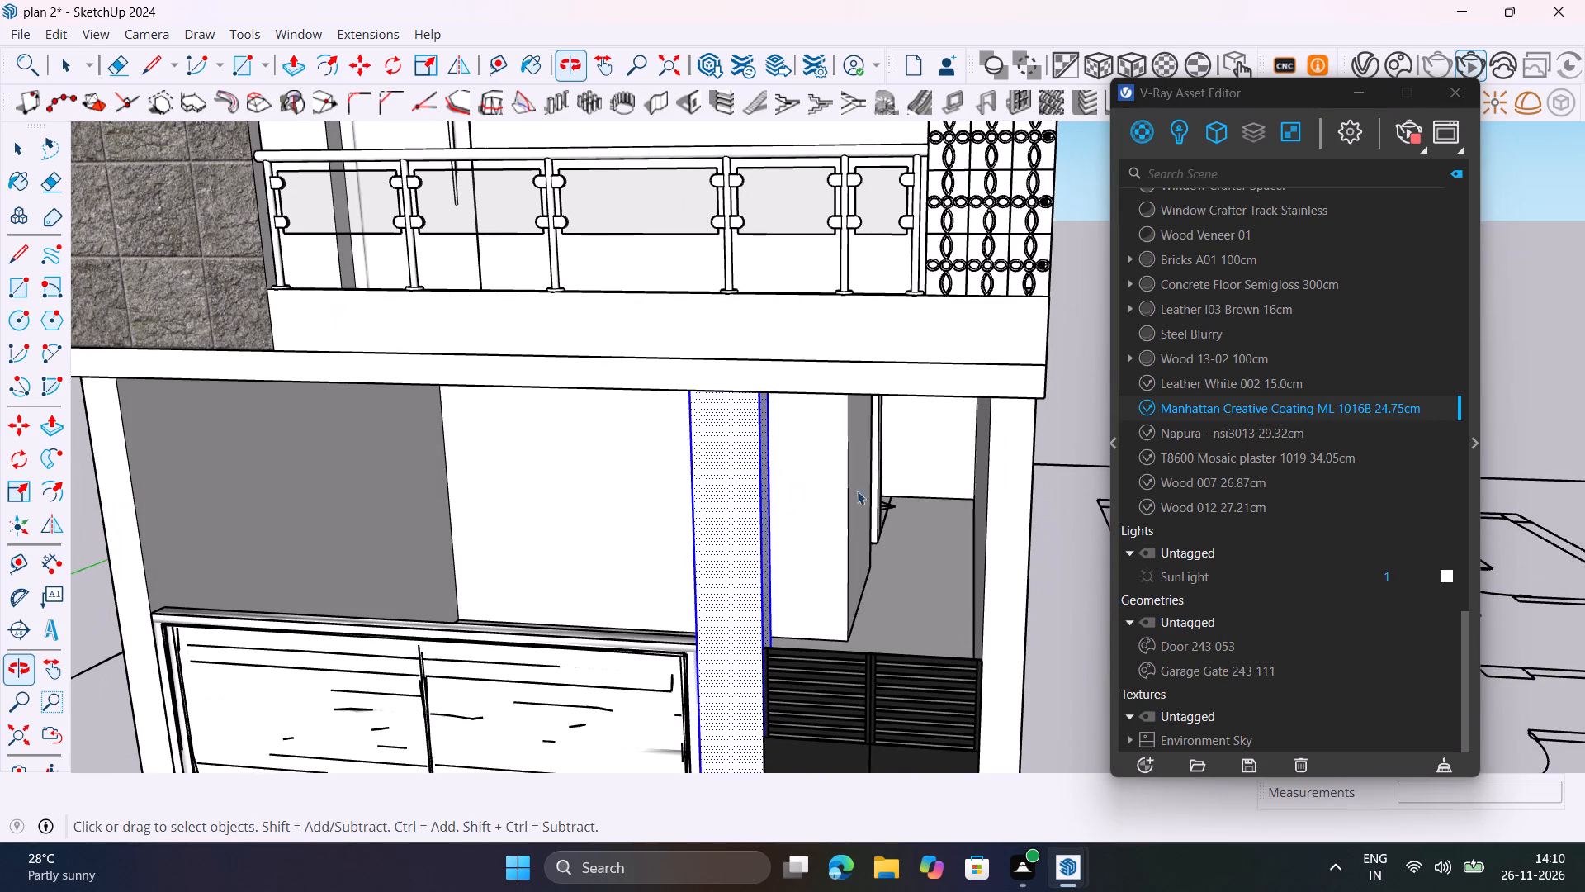
double_click(1012, 510)
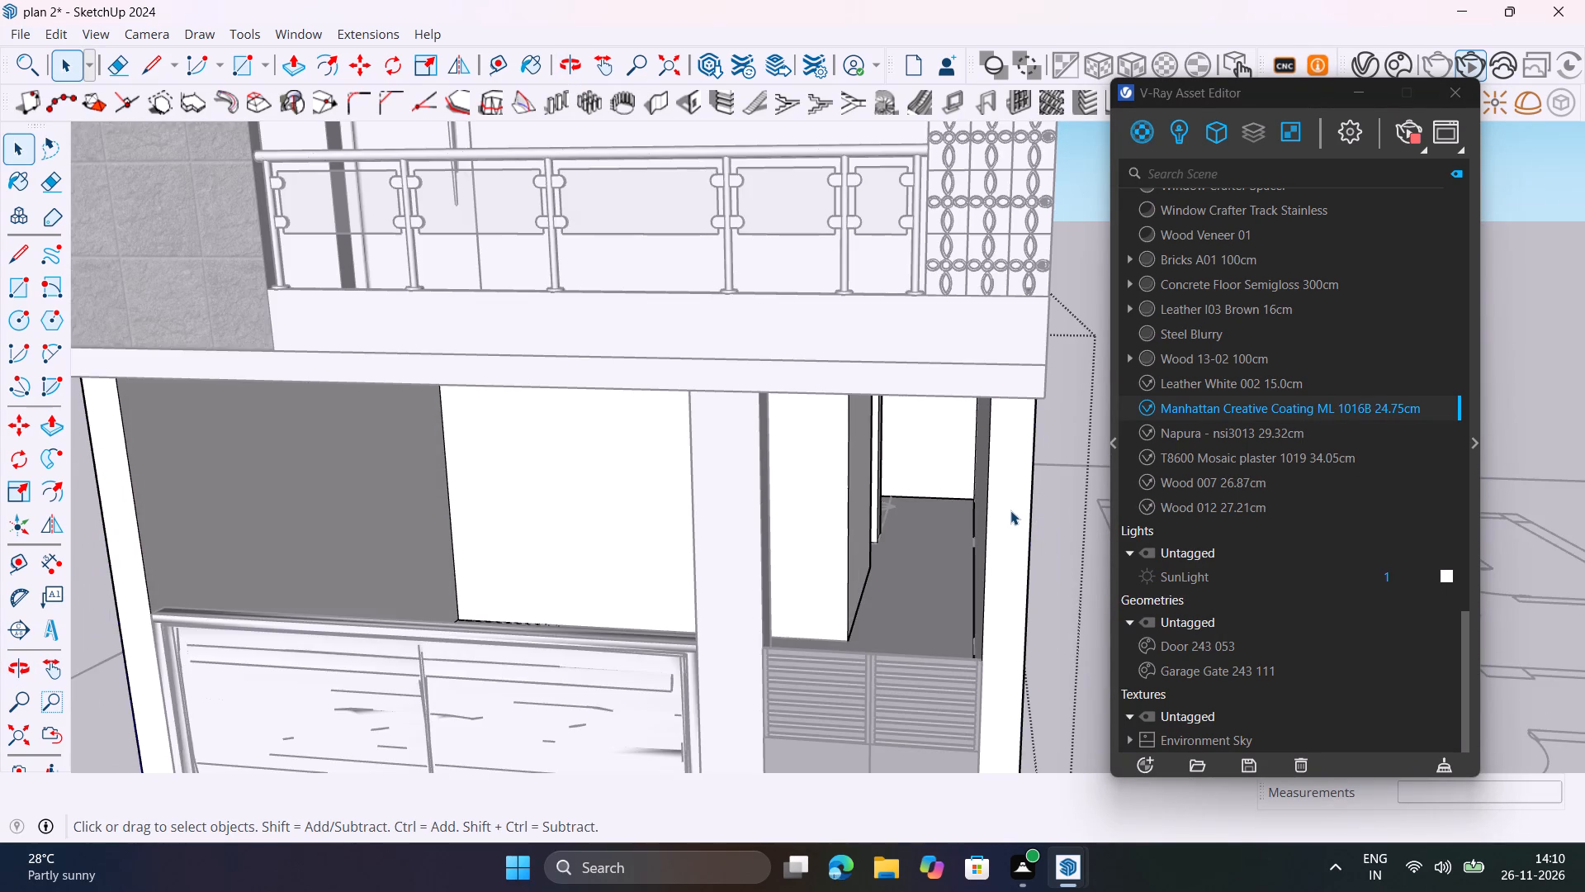
click(1010, 510)
click(1008, 510)
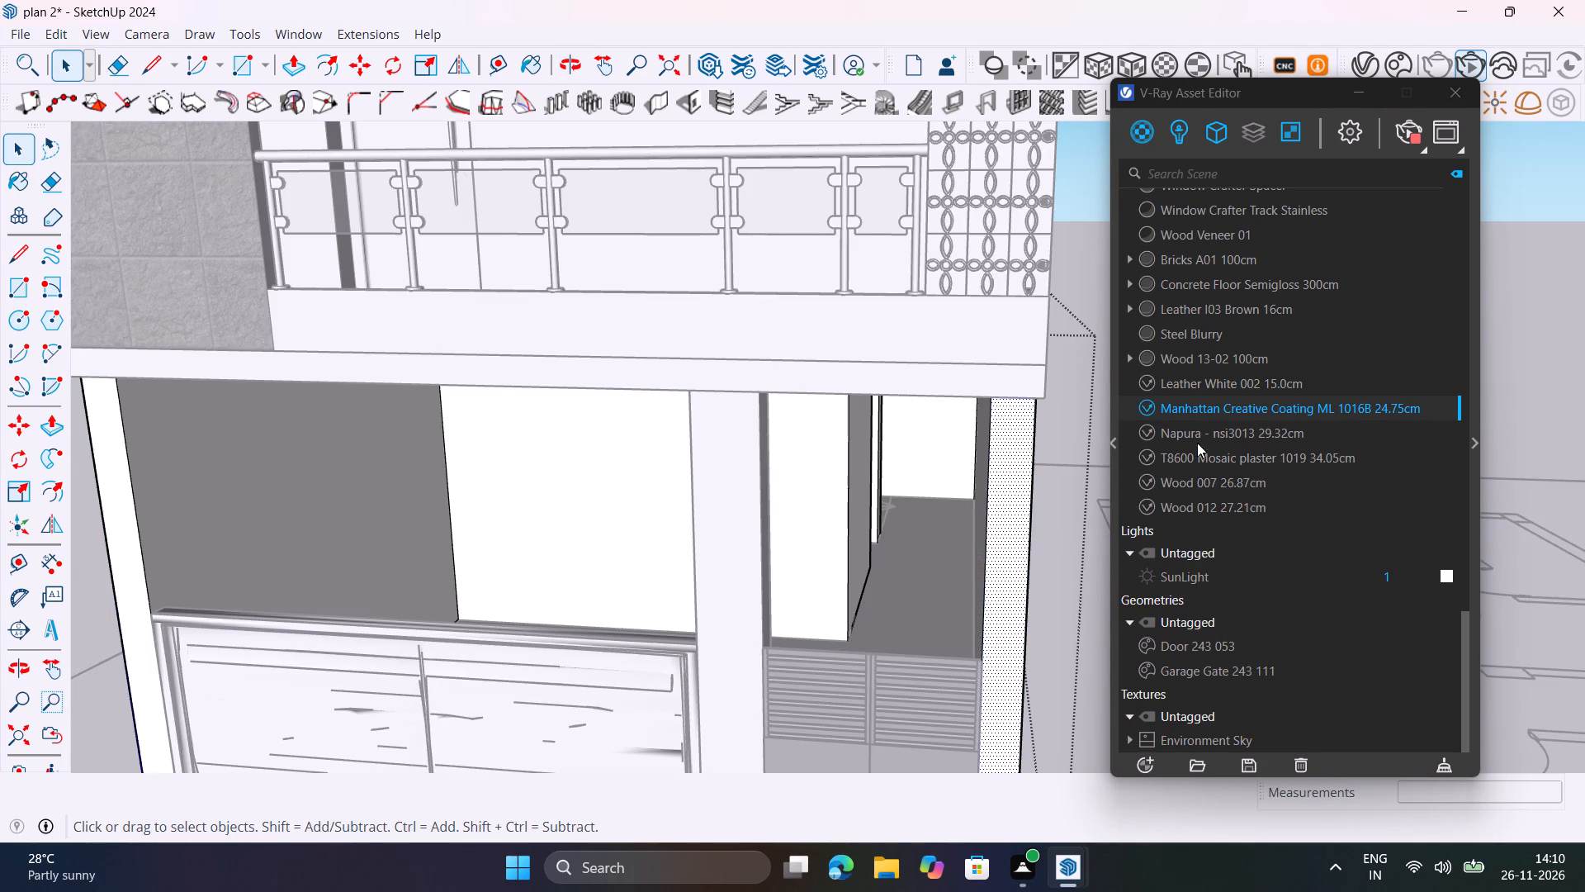
right_click(1222, 413)
click(1254, 451)
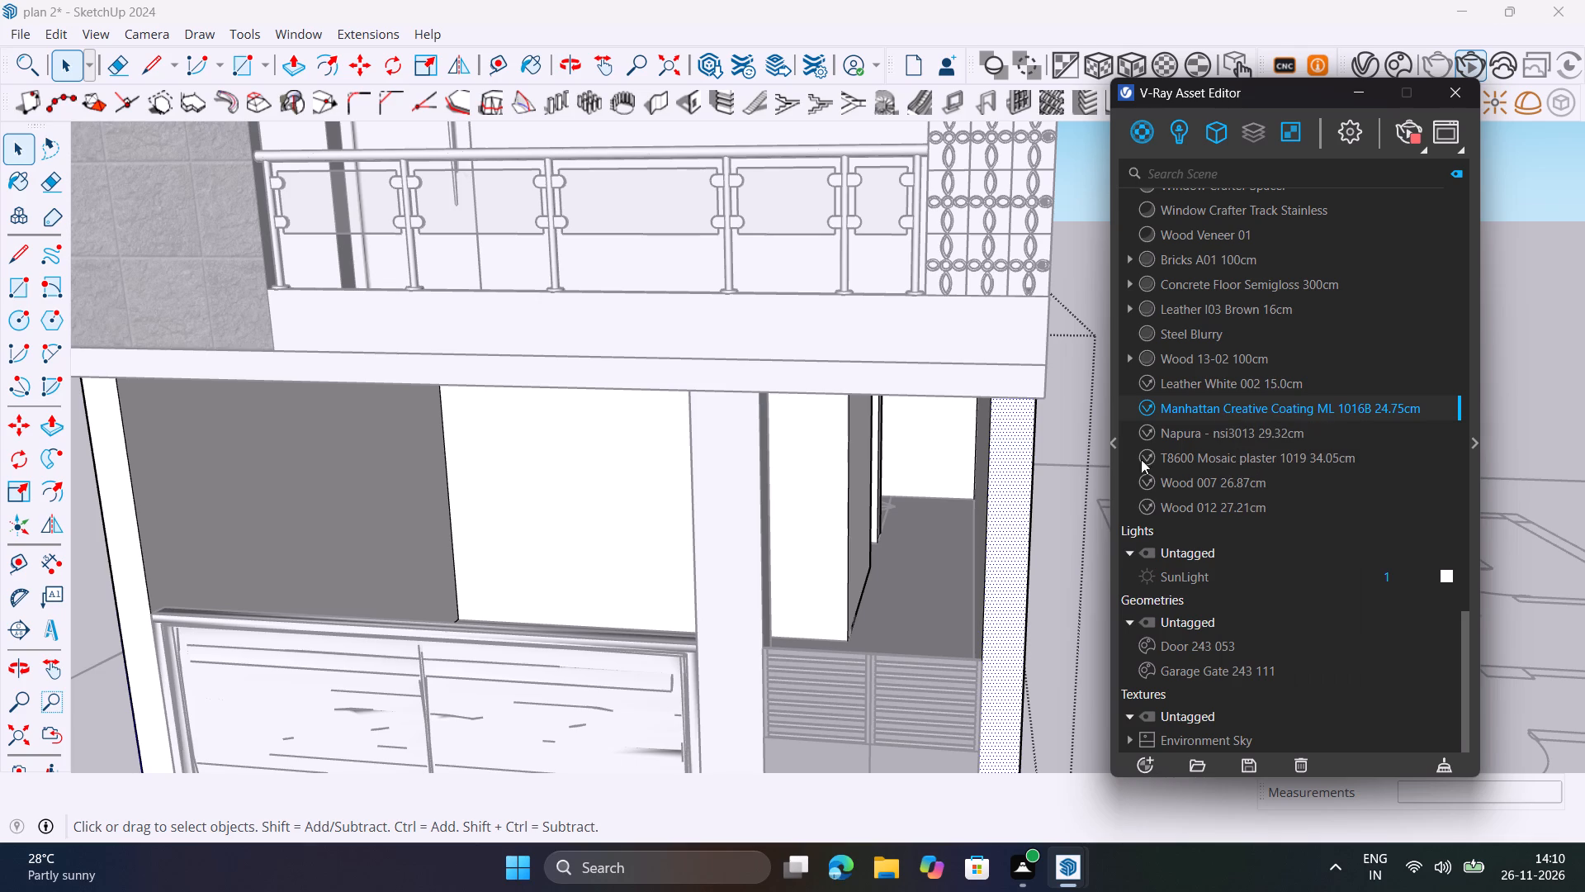
scroll(933, 510, down, 8)
click(523, 513)
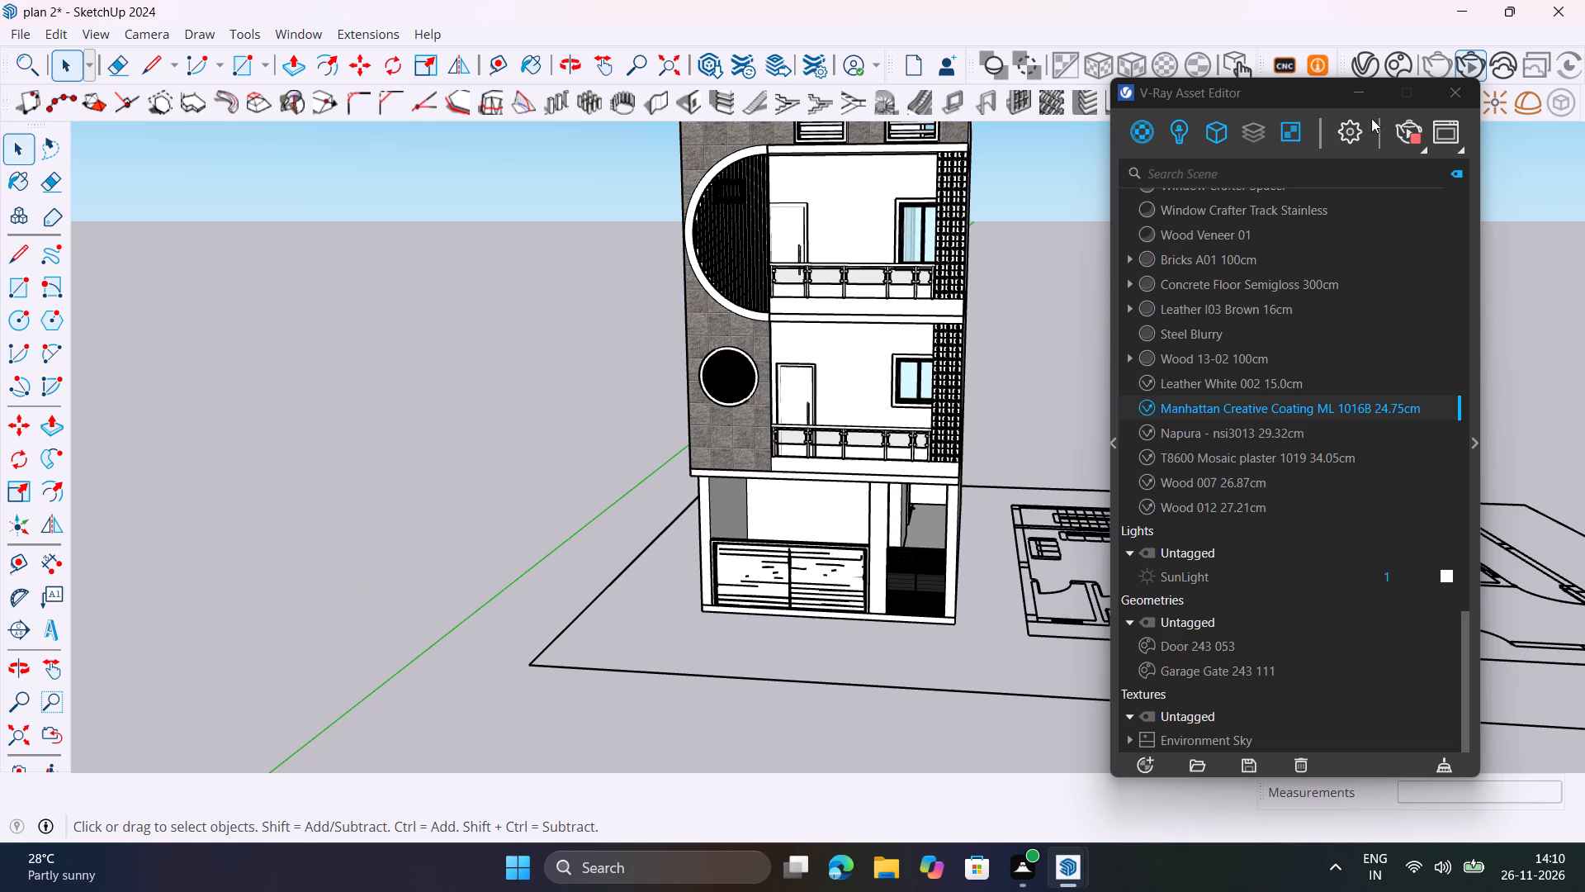
Run a V-Ray render of the front elevation, check the ground-floor pillars, gates and base up close, and stop the render.
click(1413, 135)
double_click(1412, 135)
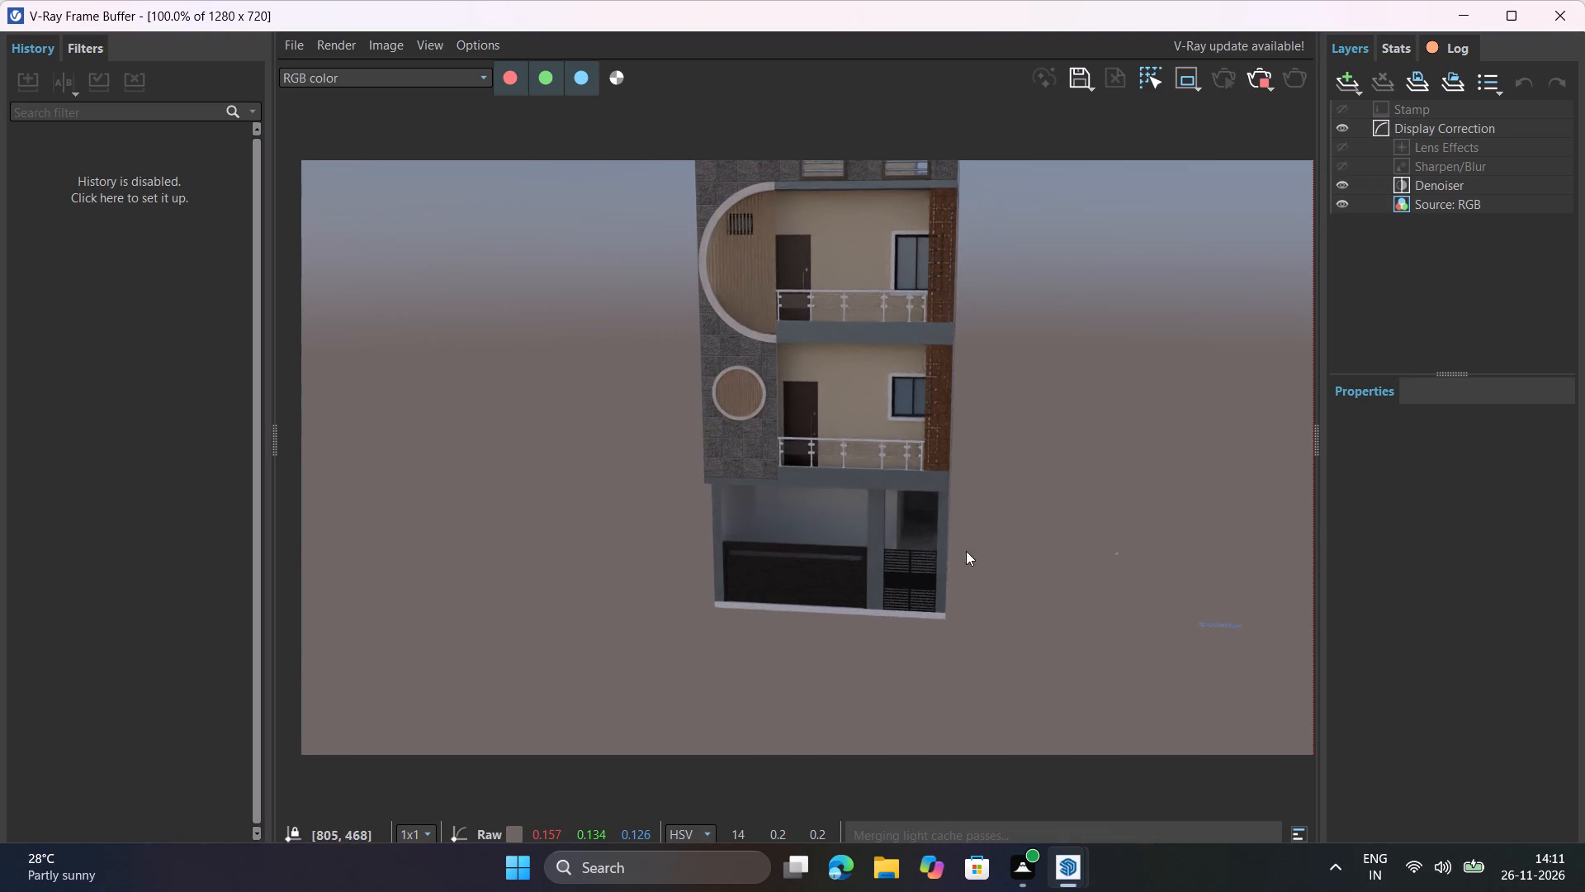
scroll(906, 625, up, 2)
scroll(906, 625, down, 1)
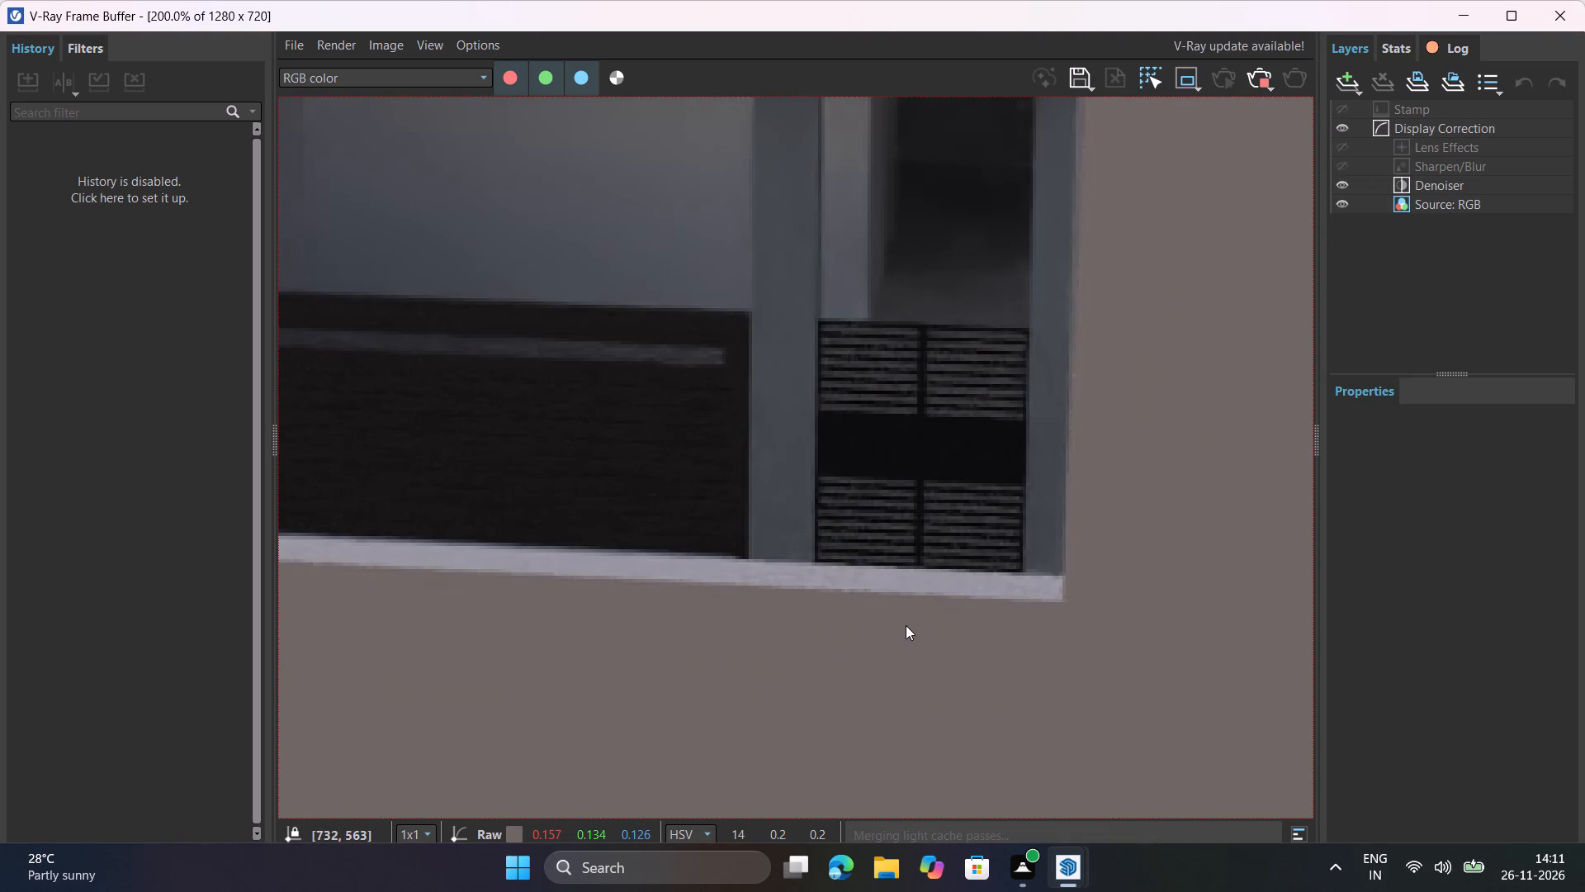
scroll(906, 625, down, 1)
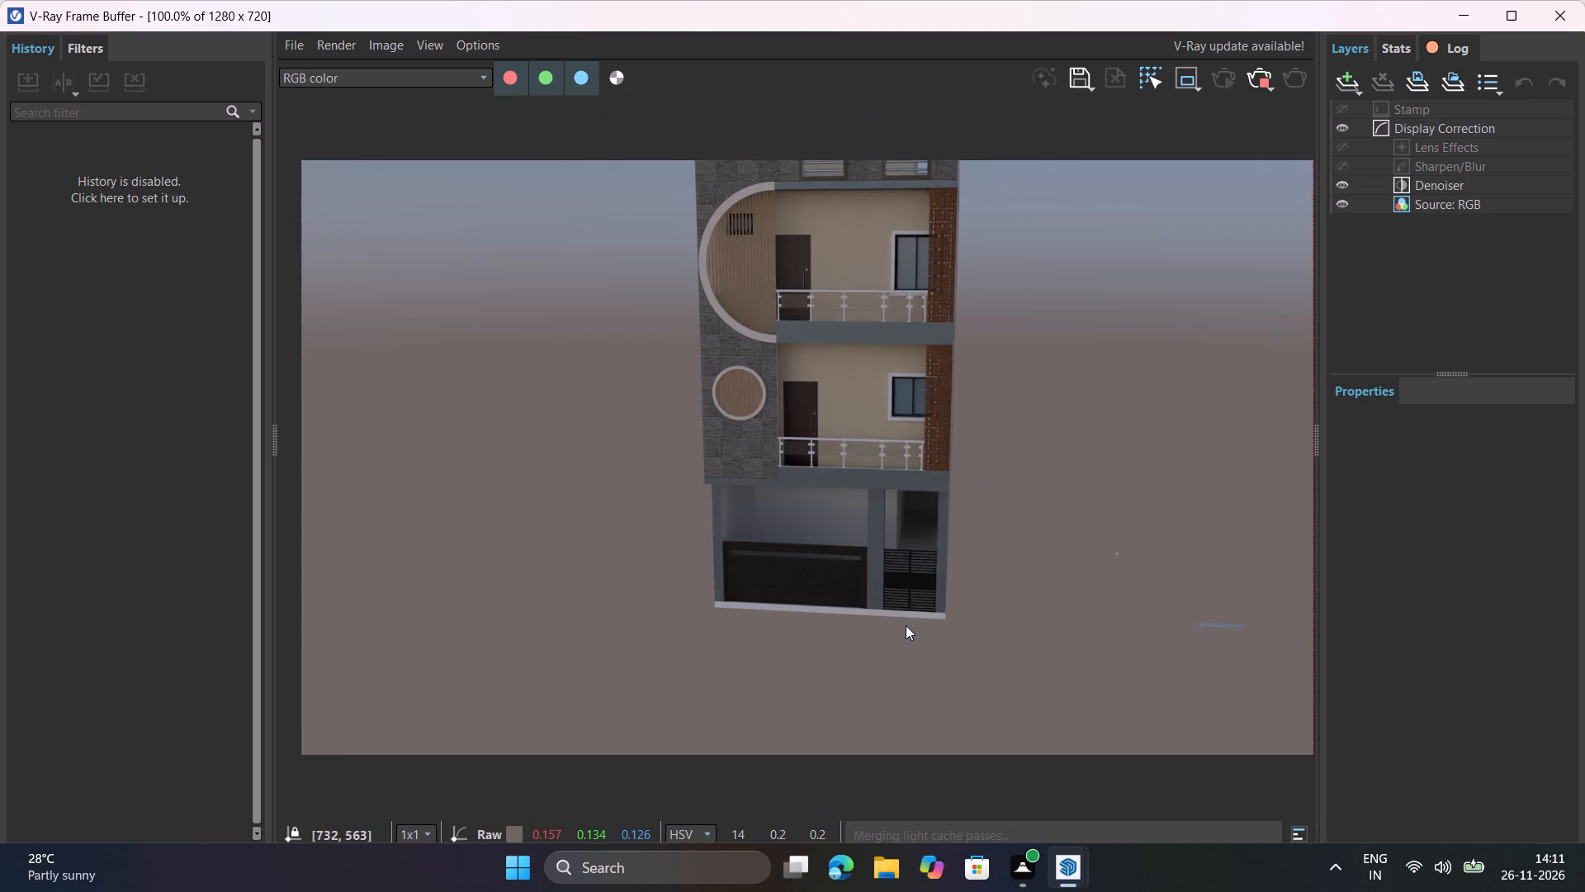
click(1262, 81)
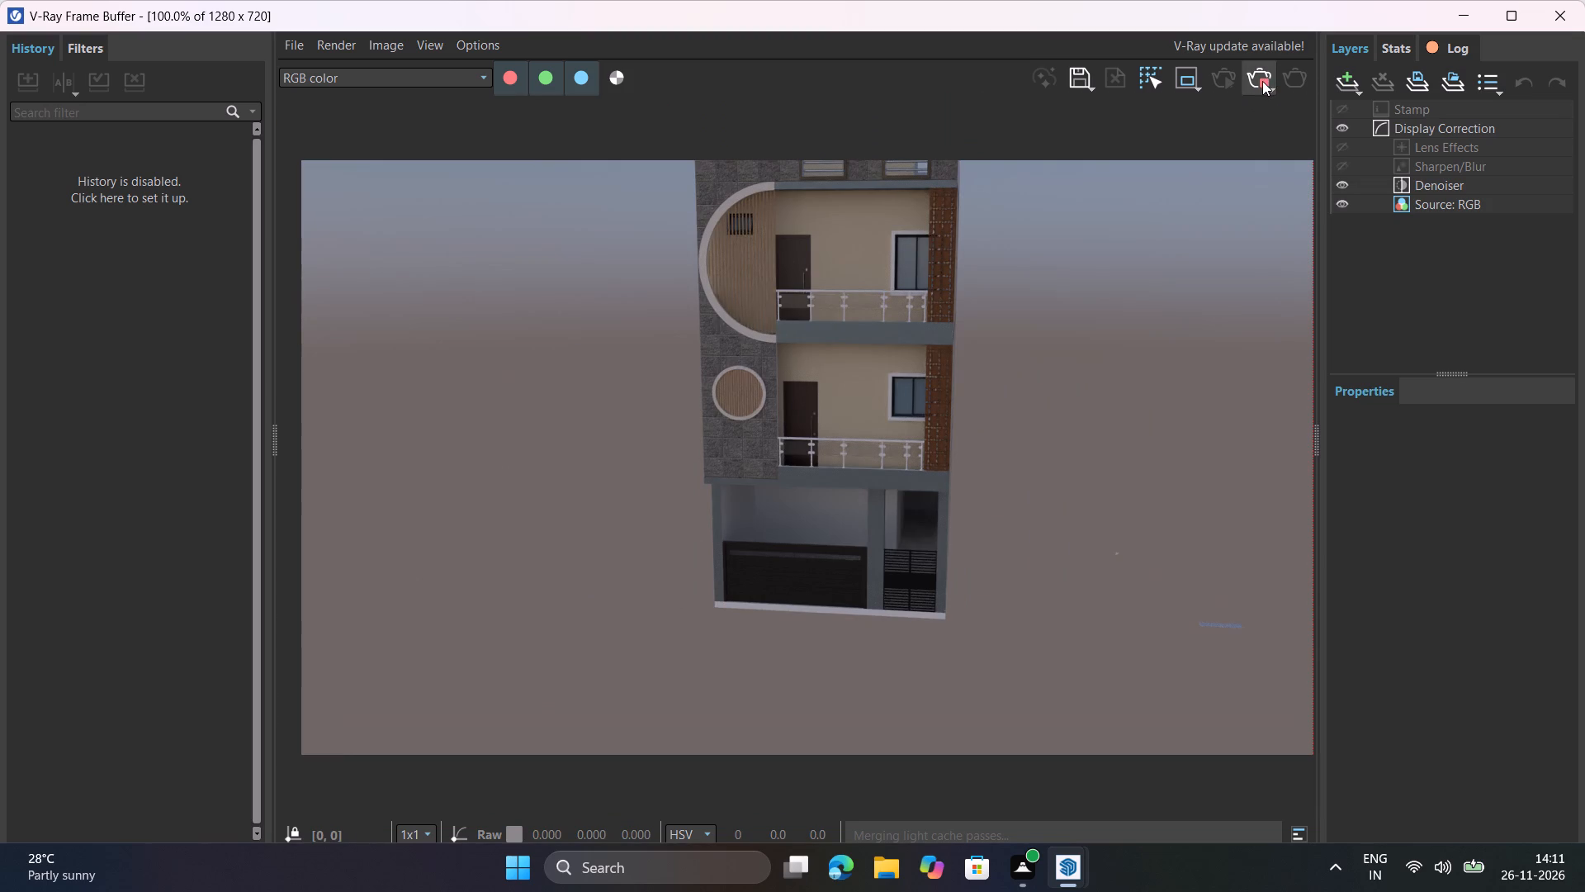
click(1568, 15)
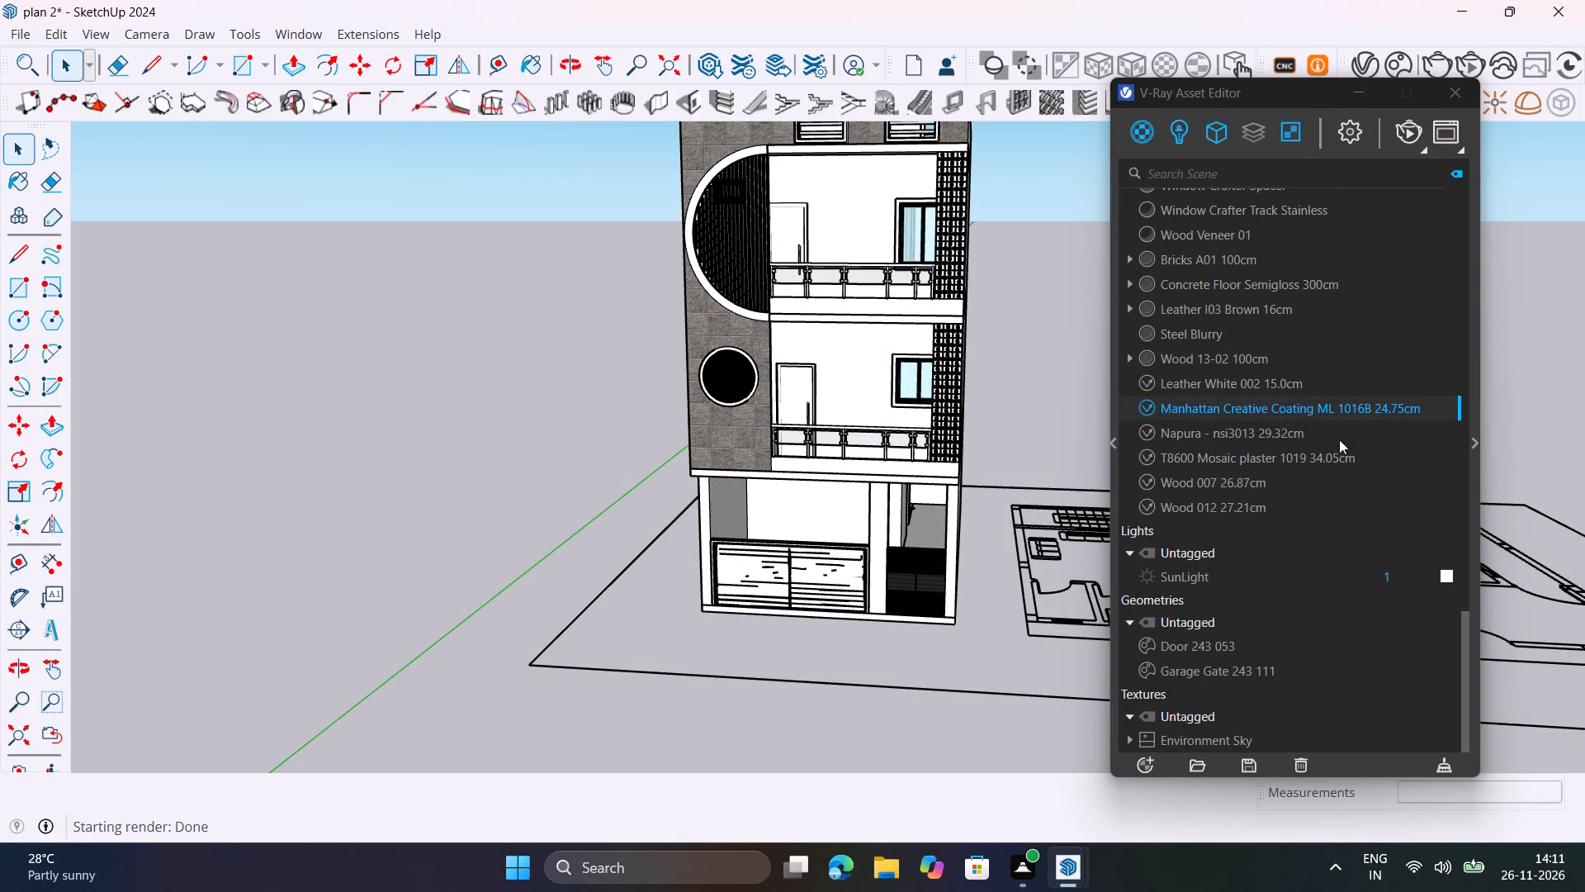
click(1450, 95)
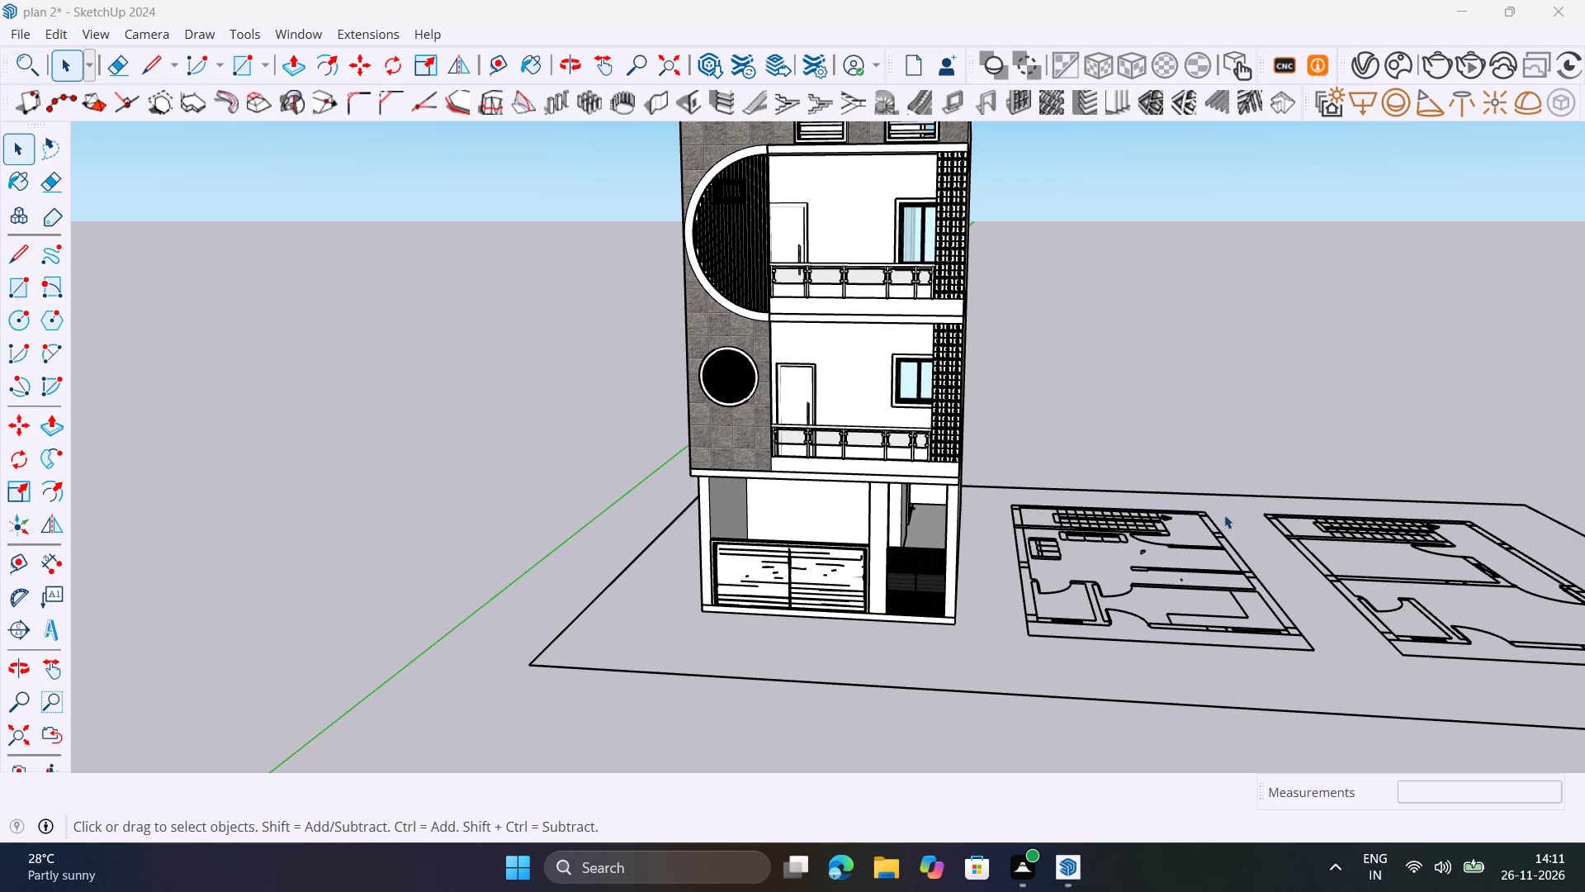
Examine the thin base slab beneath the garage gate, louvred gate and ground-floor pillars from the front and both sides.
scroll(868, 634, up, 13)
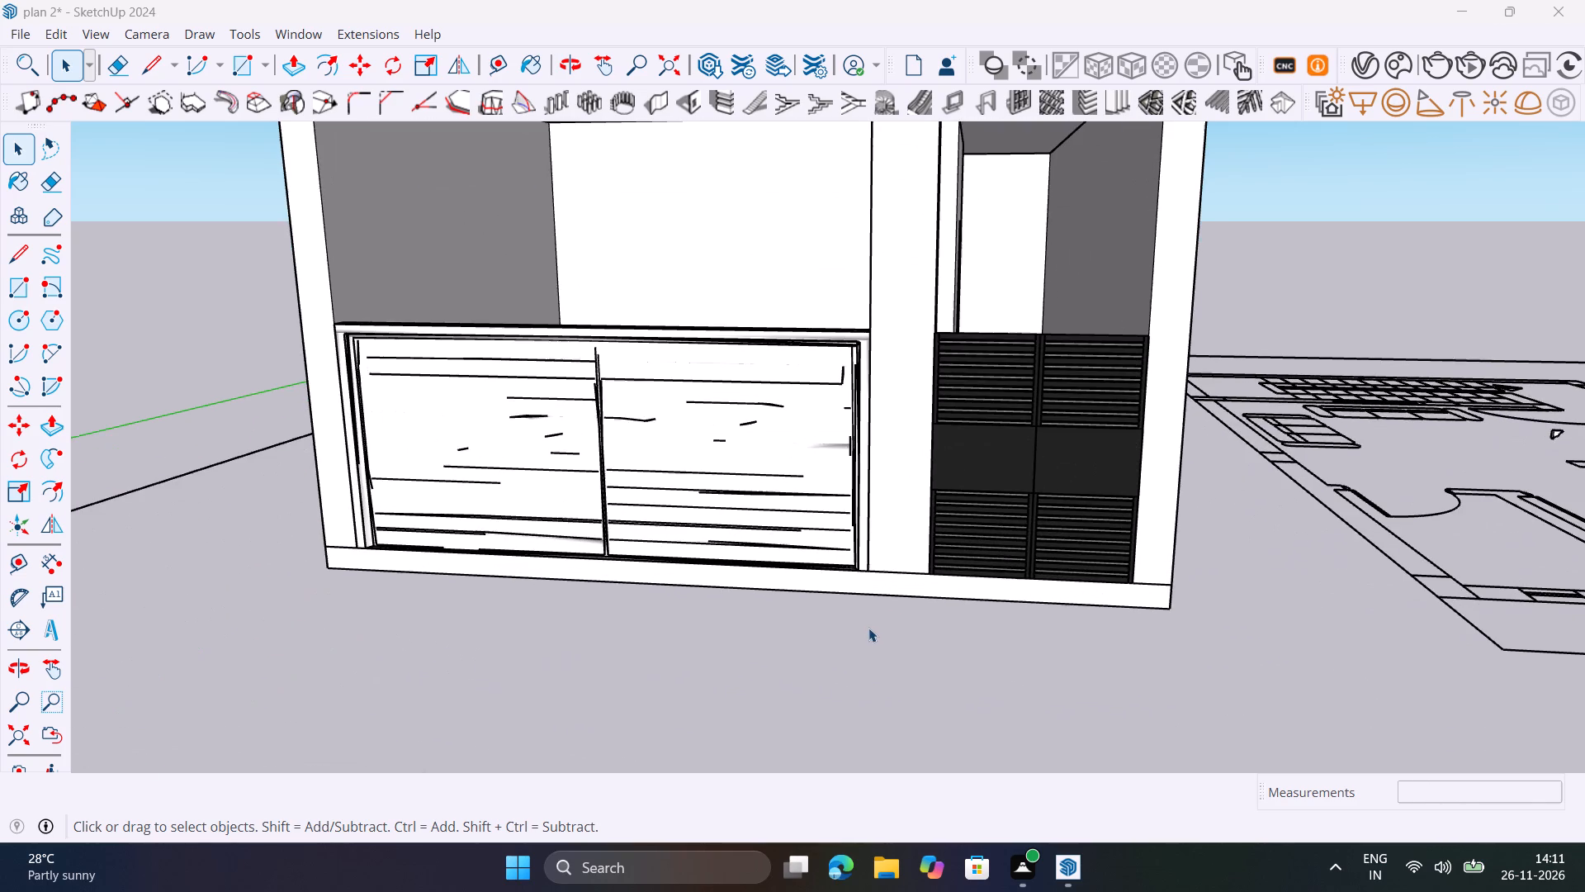
middle_drag(870, 628, 1052, 623)
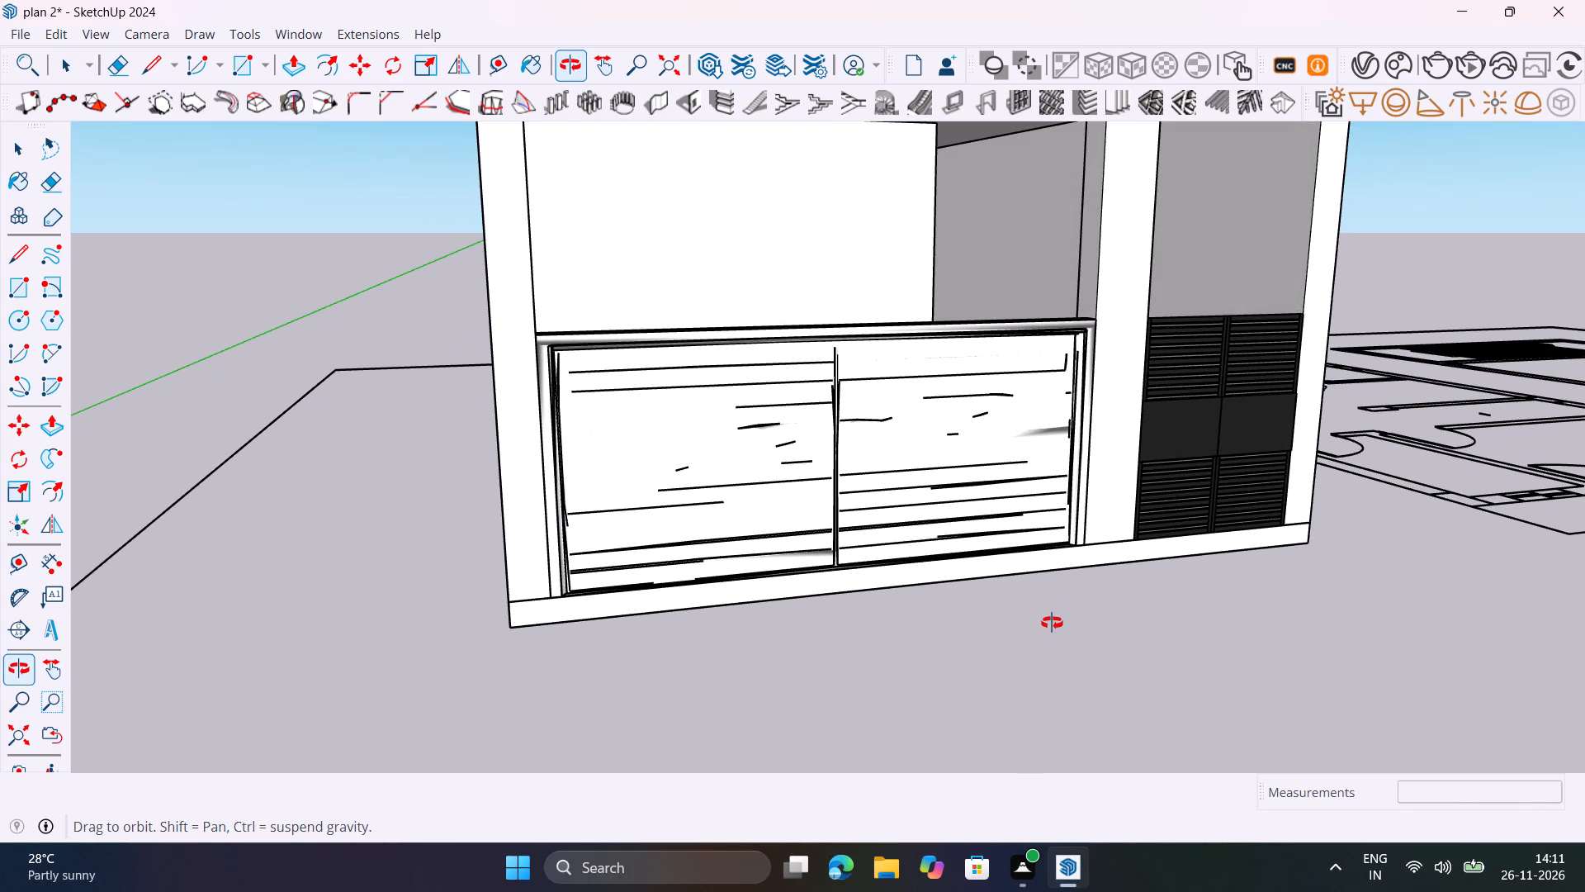
middle_drag(1052, 623, 881, 626)
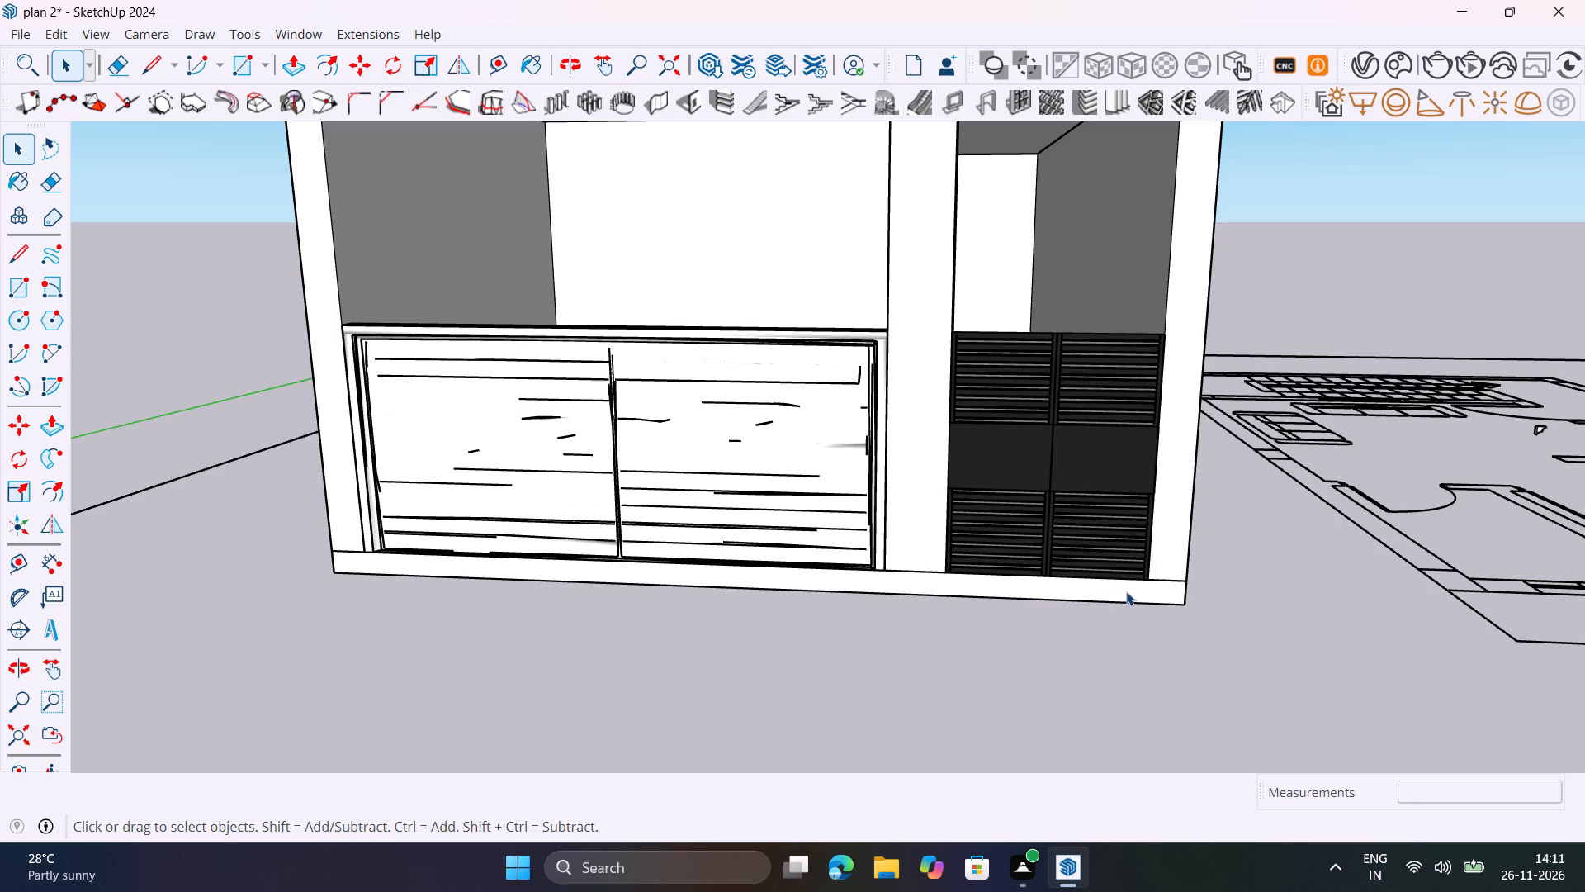
scroll(1120, 596, down, 4)
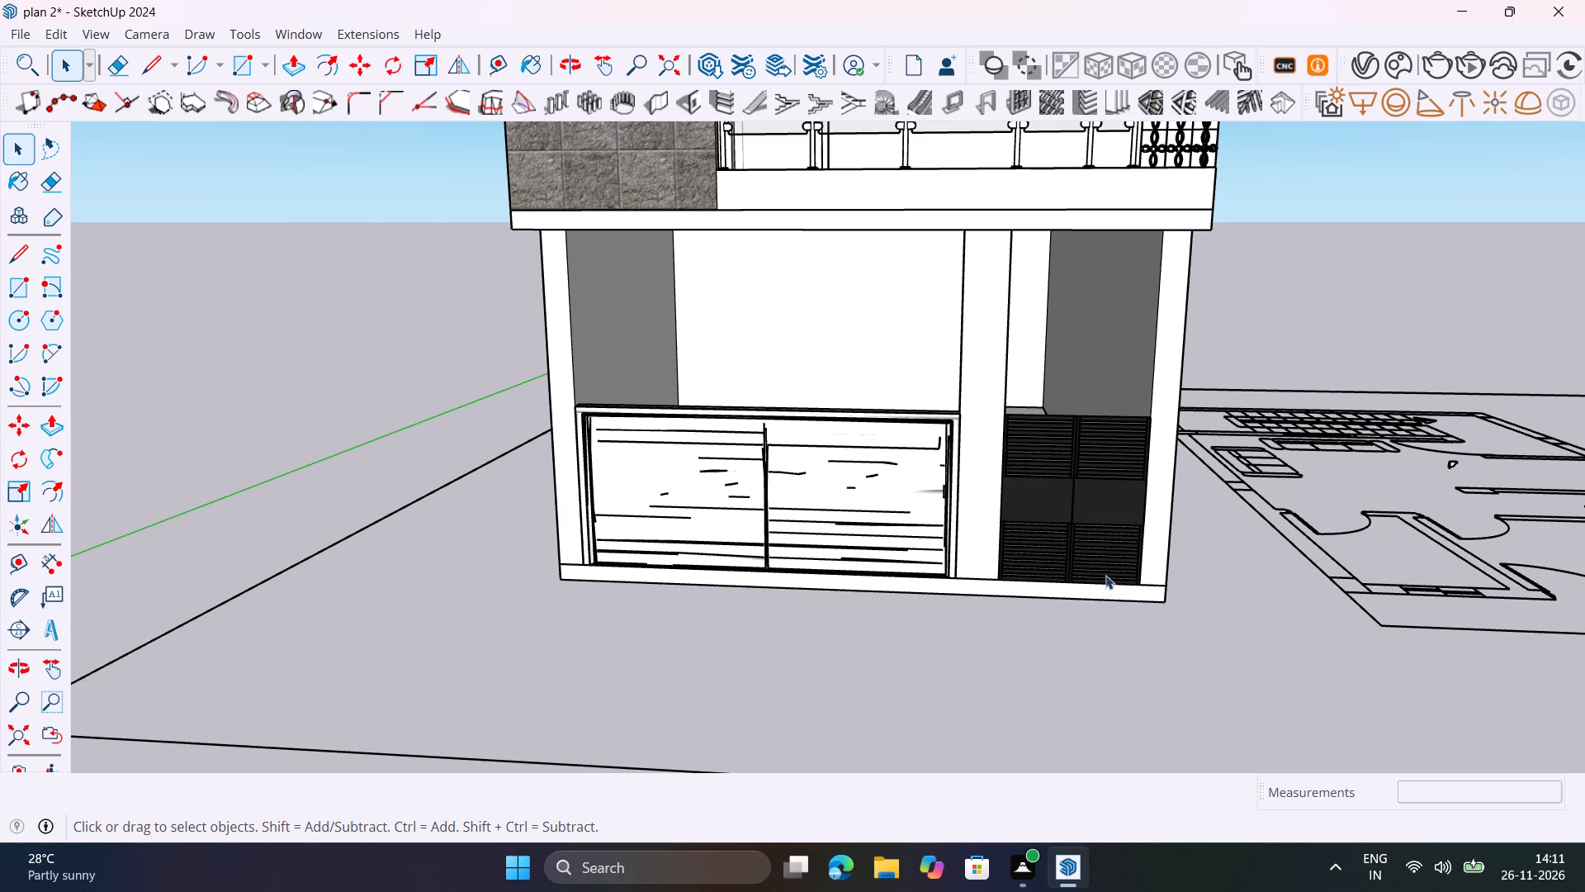
scroll(1122, 603, up, 7)
middle_drag(1100, 630, 1186, 529)
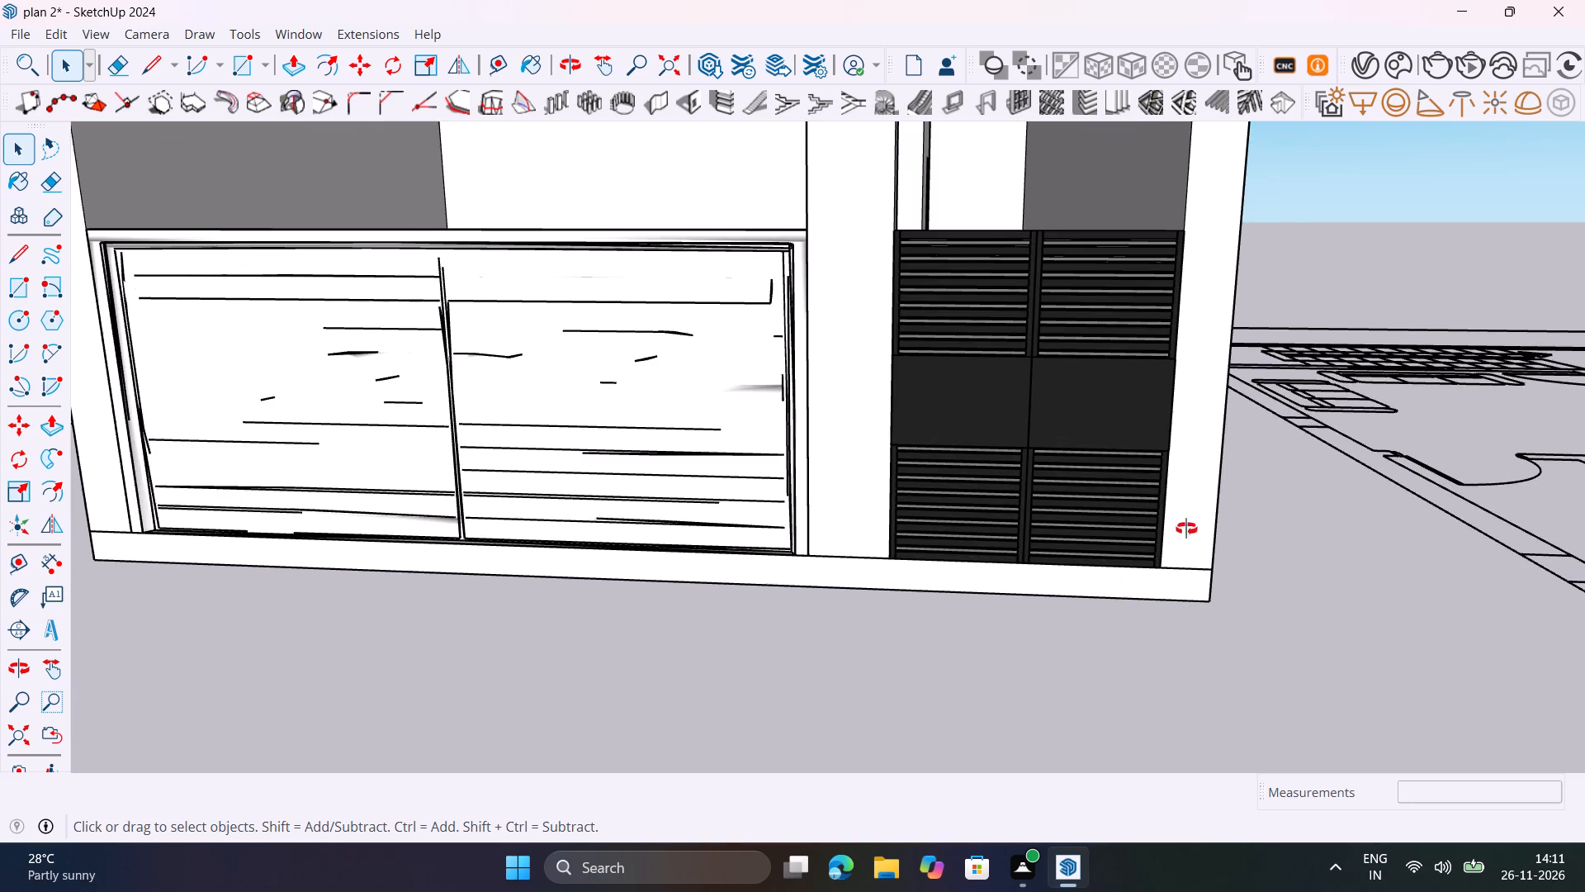
middle_drag(1186, 529, 1321, 714)
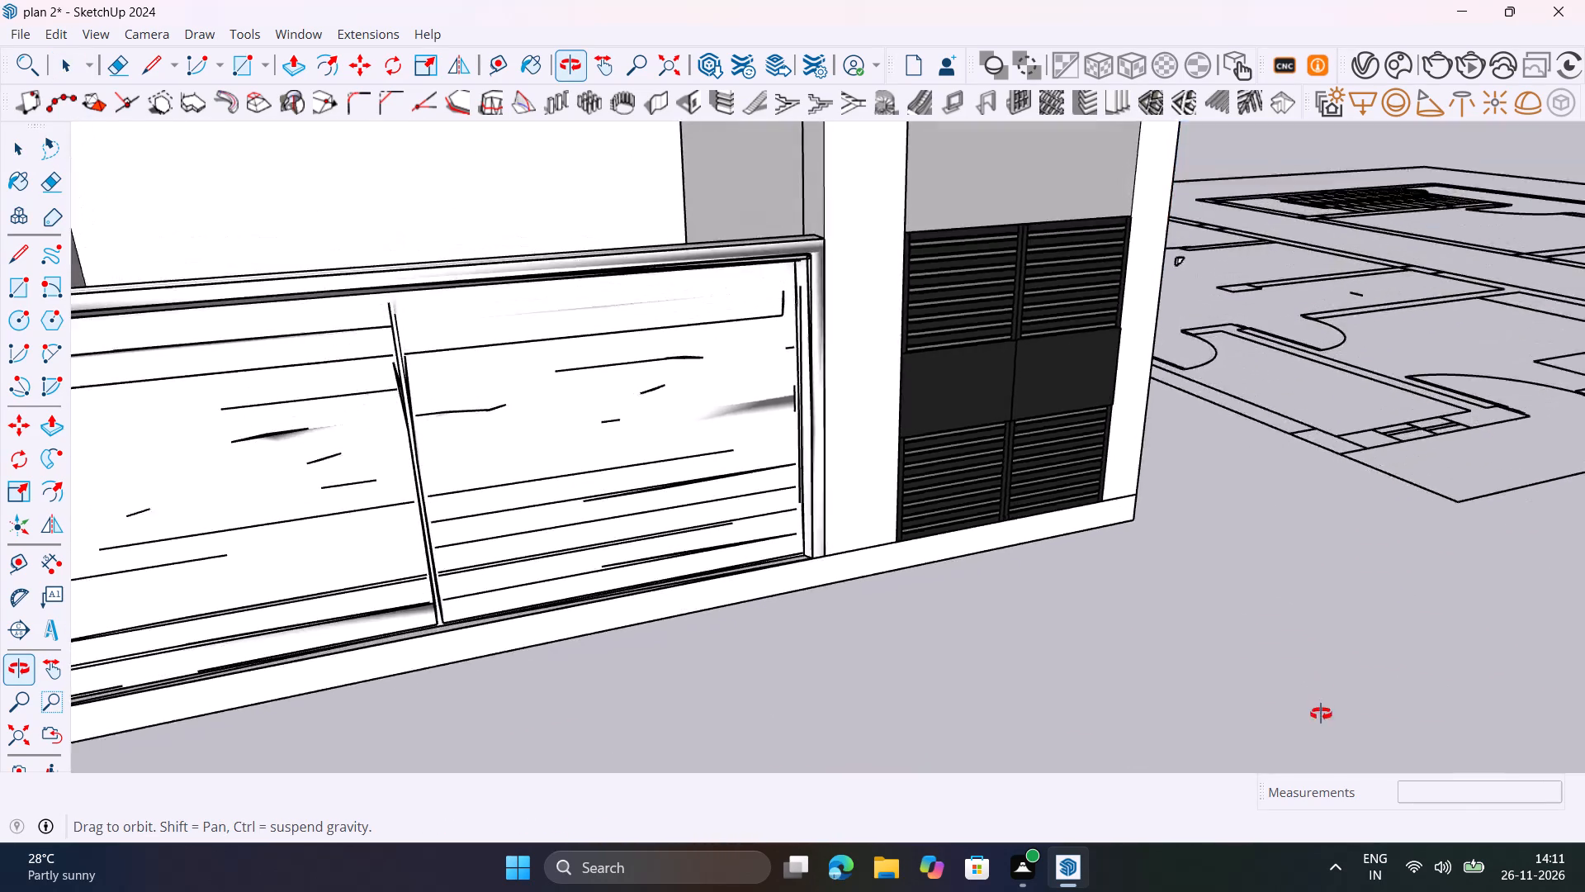
middle_drag(1321, 714, 578, 458)
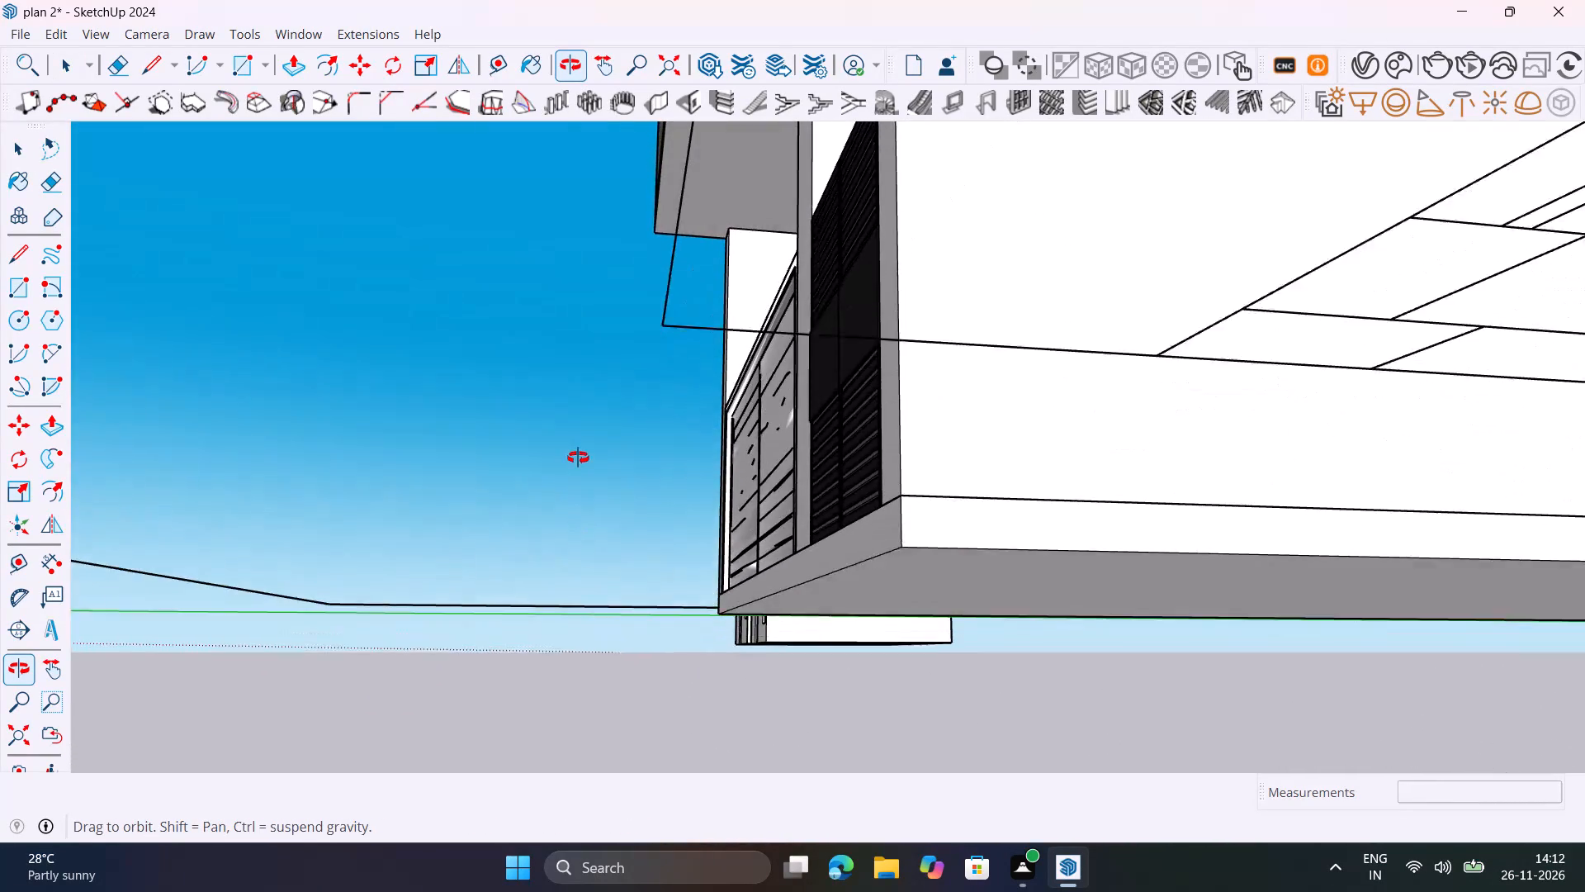
middle_drag(578, 458, 1389, 588)
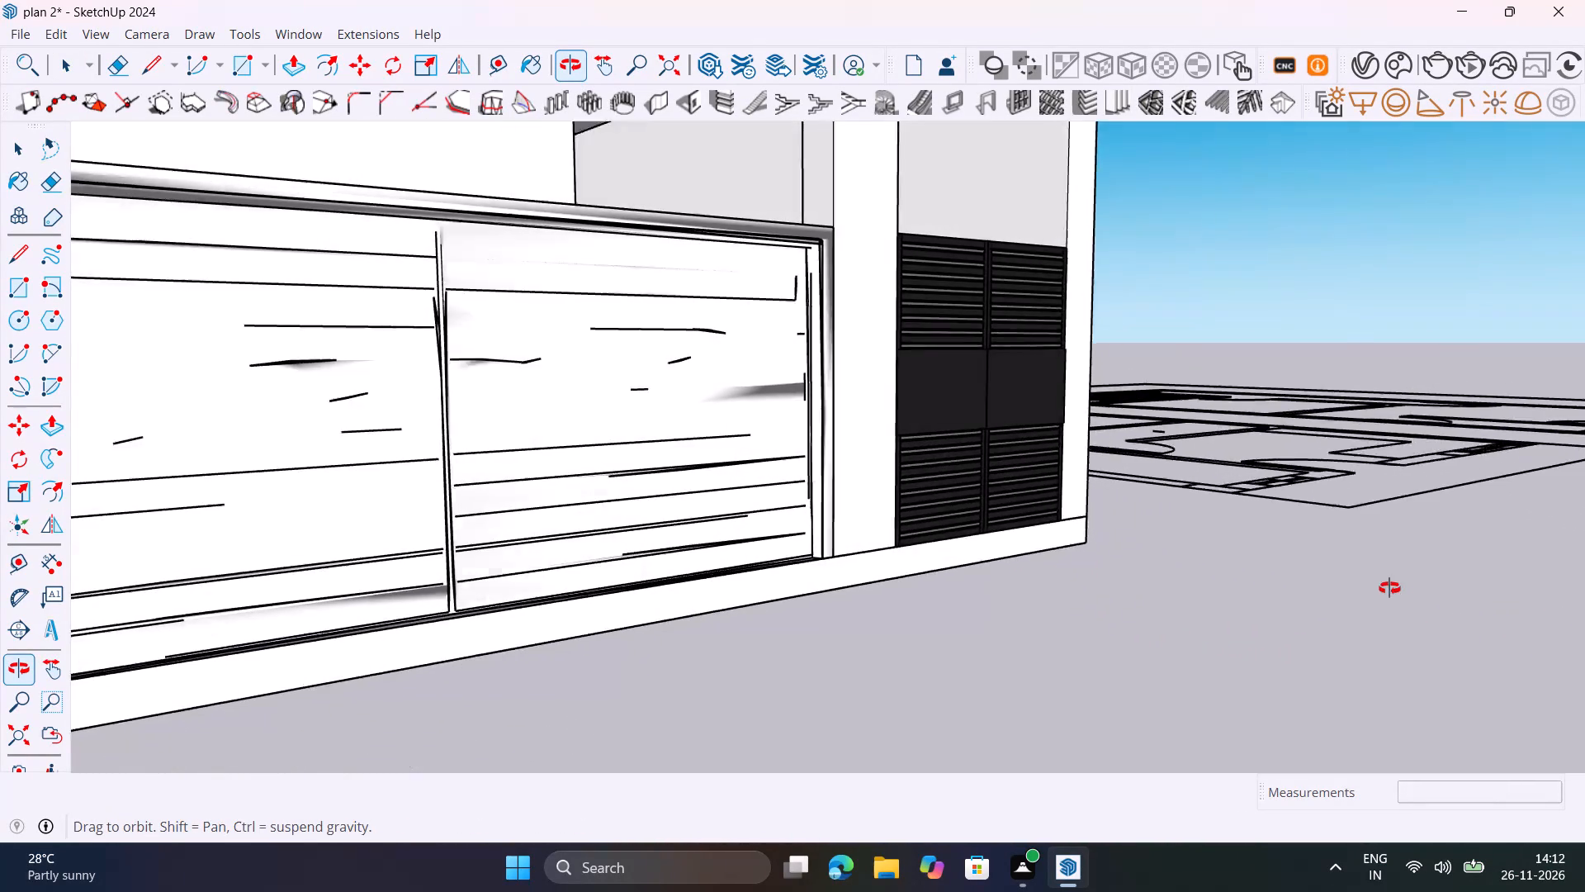
middle_drag(1389, 588, 1464, 613)
scroll(1218, 467, down, 8)
middle_drag(993, 550, 993, 553)
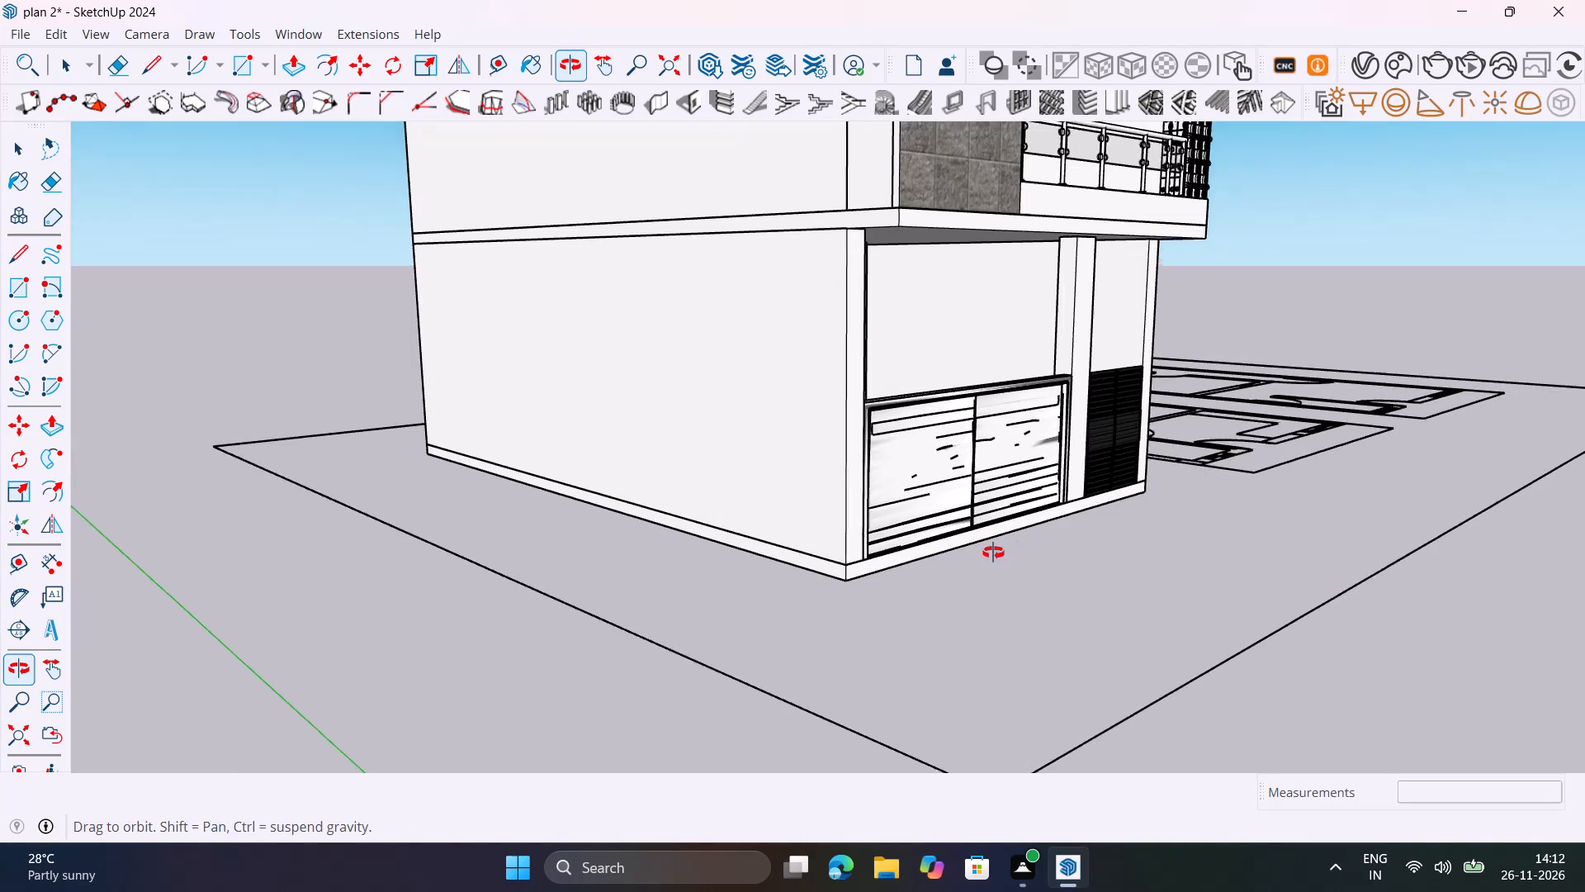
middle_drag(993, 553, 963, 573)
scroll(1011, 538, up, 4)
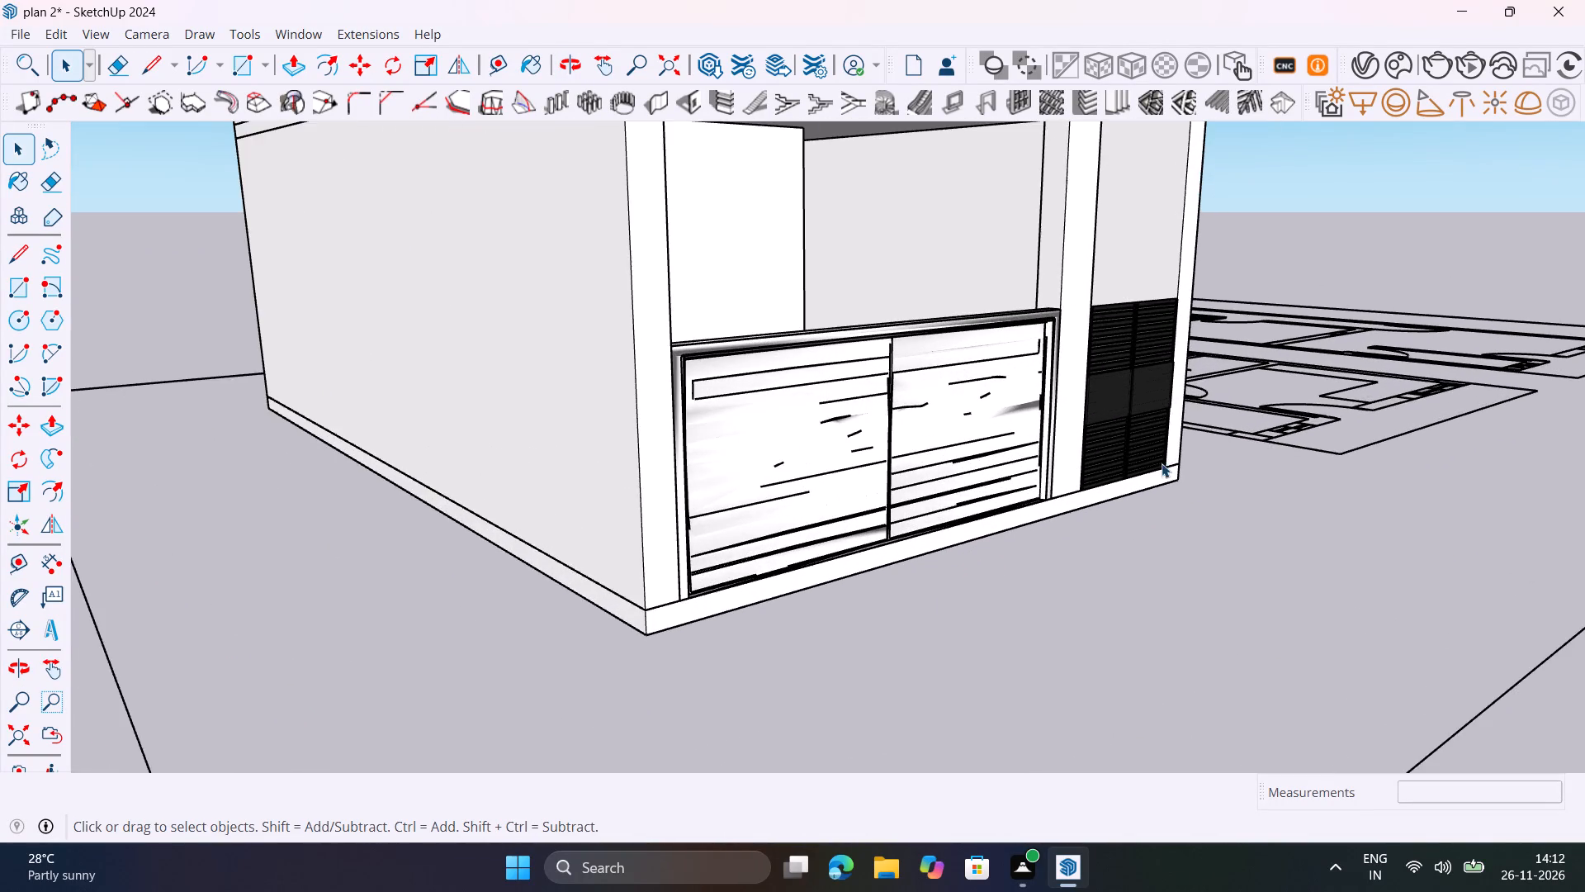
scroll(1175, 475, up, 6)
middle_drag(1163, 530, 525, 555)
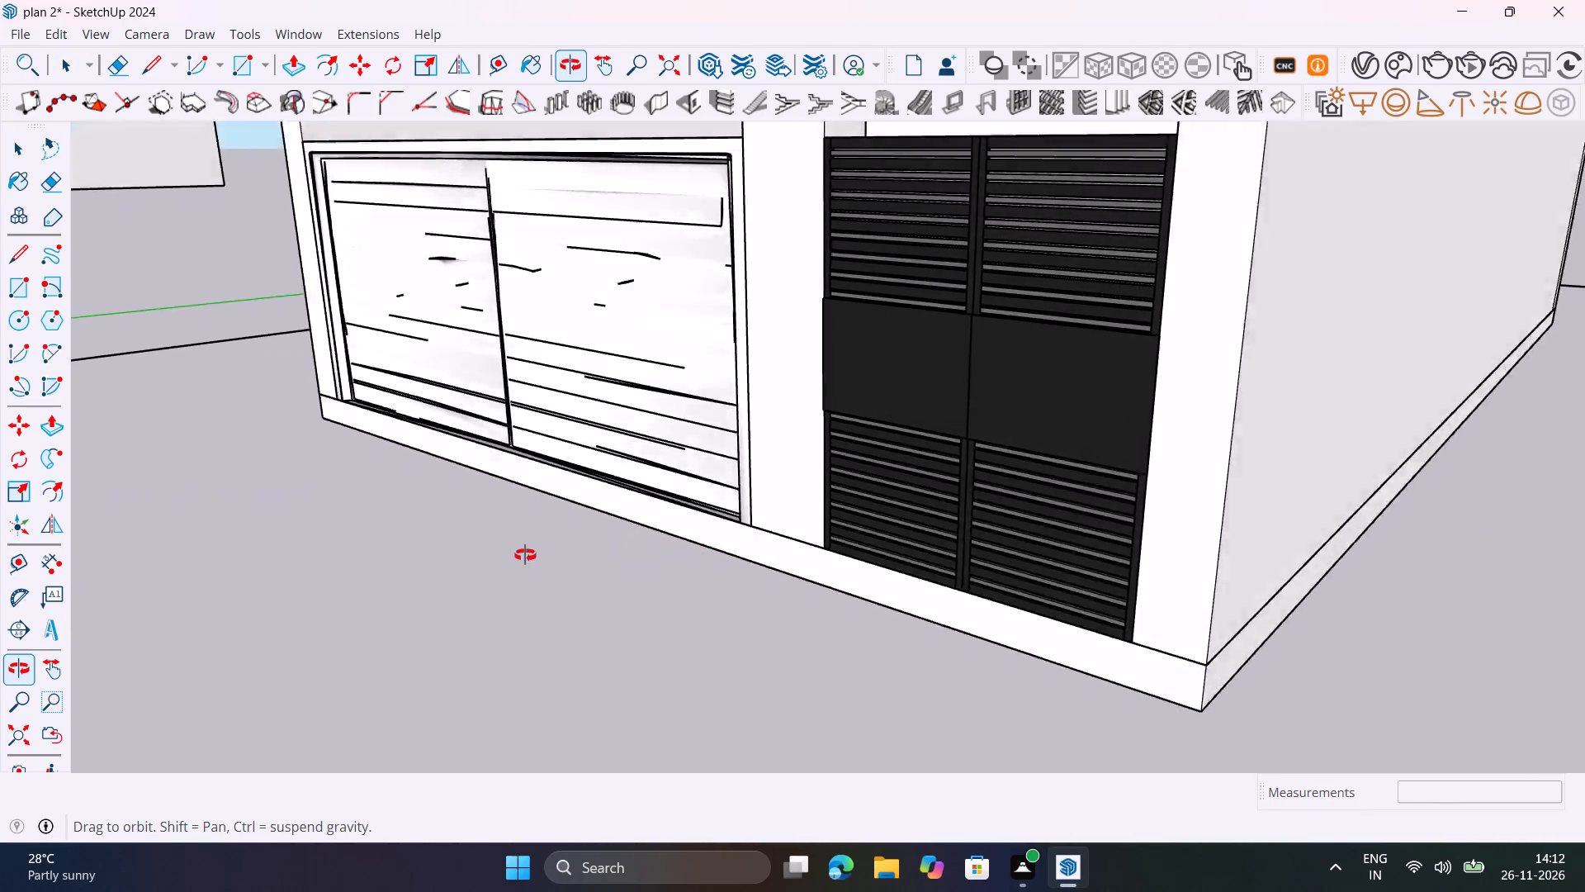
middle_drag(525, 555, 508, 555)
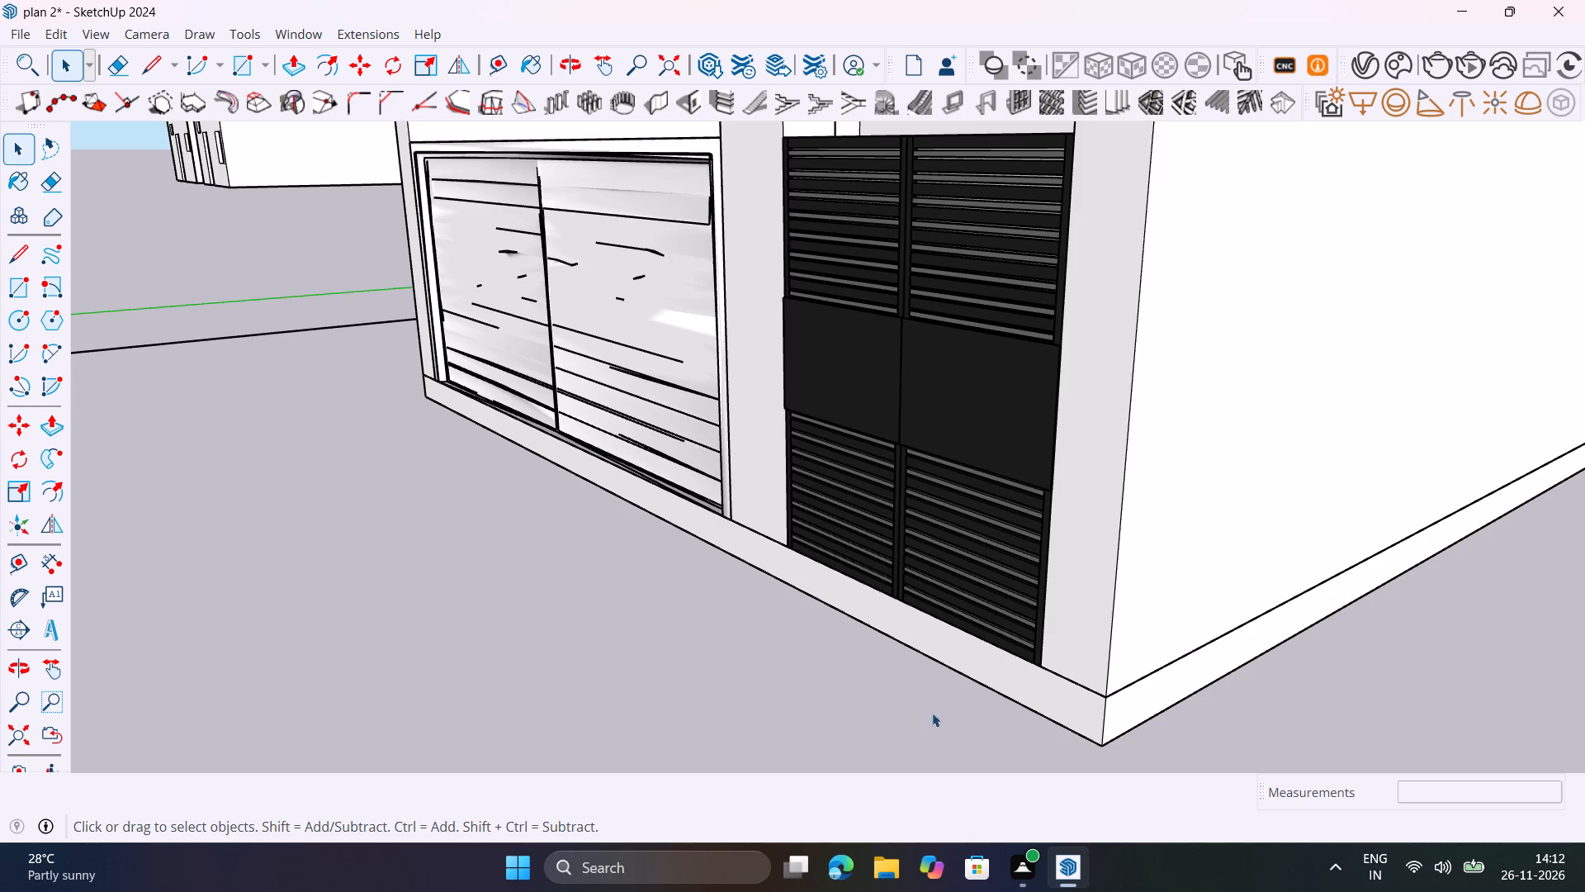
Open the base slab group and push/pull its underside face down by 3' to deepen the plinth.
middle_drag(926, 707, 823, 497)
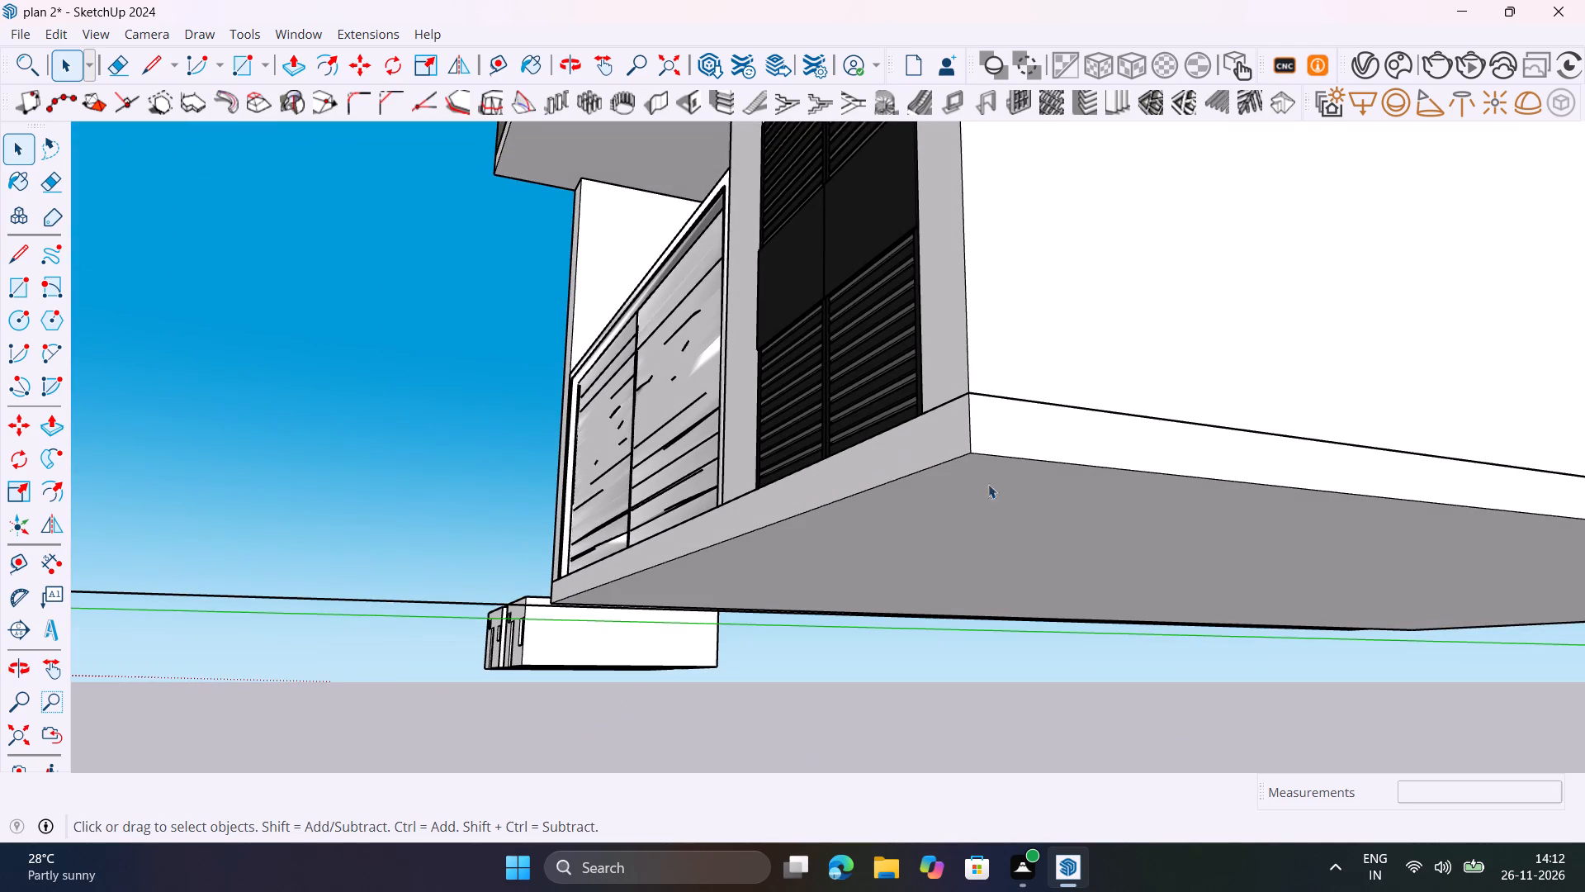
middle_drag(1057, 463, 904, 633)
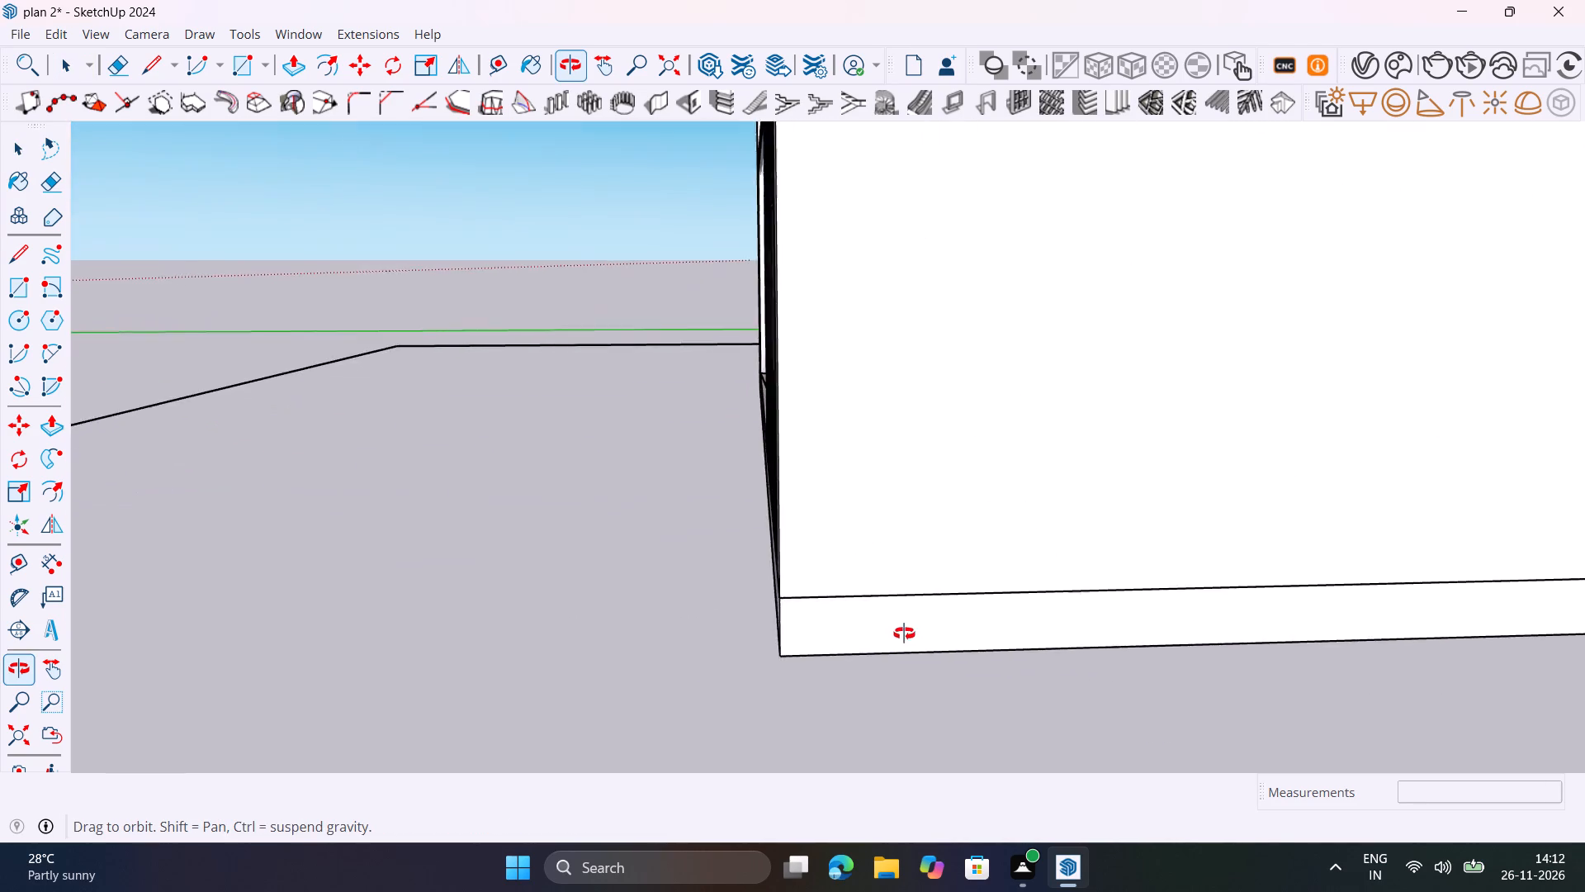
middle_drag(904, 633, 843, 460)
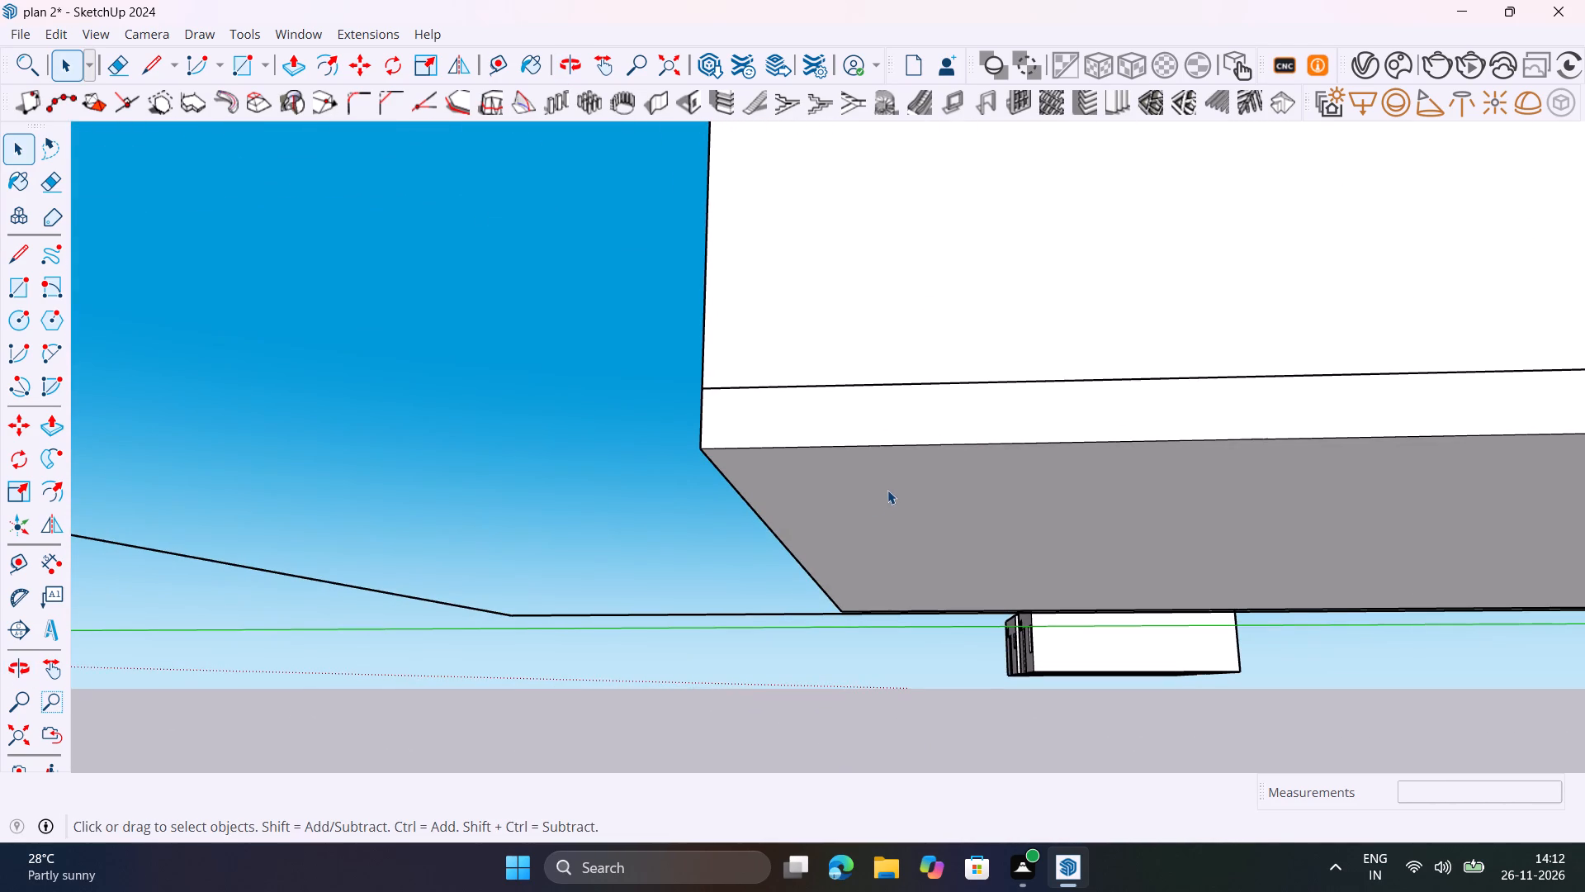
middle_drag(897, 496, 1095, 510)
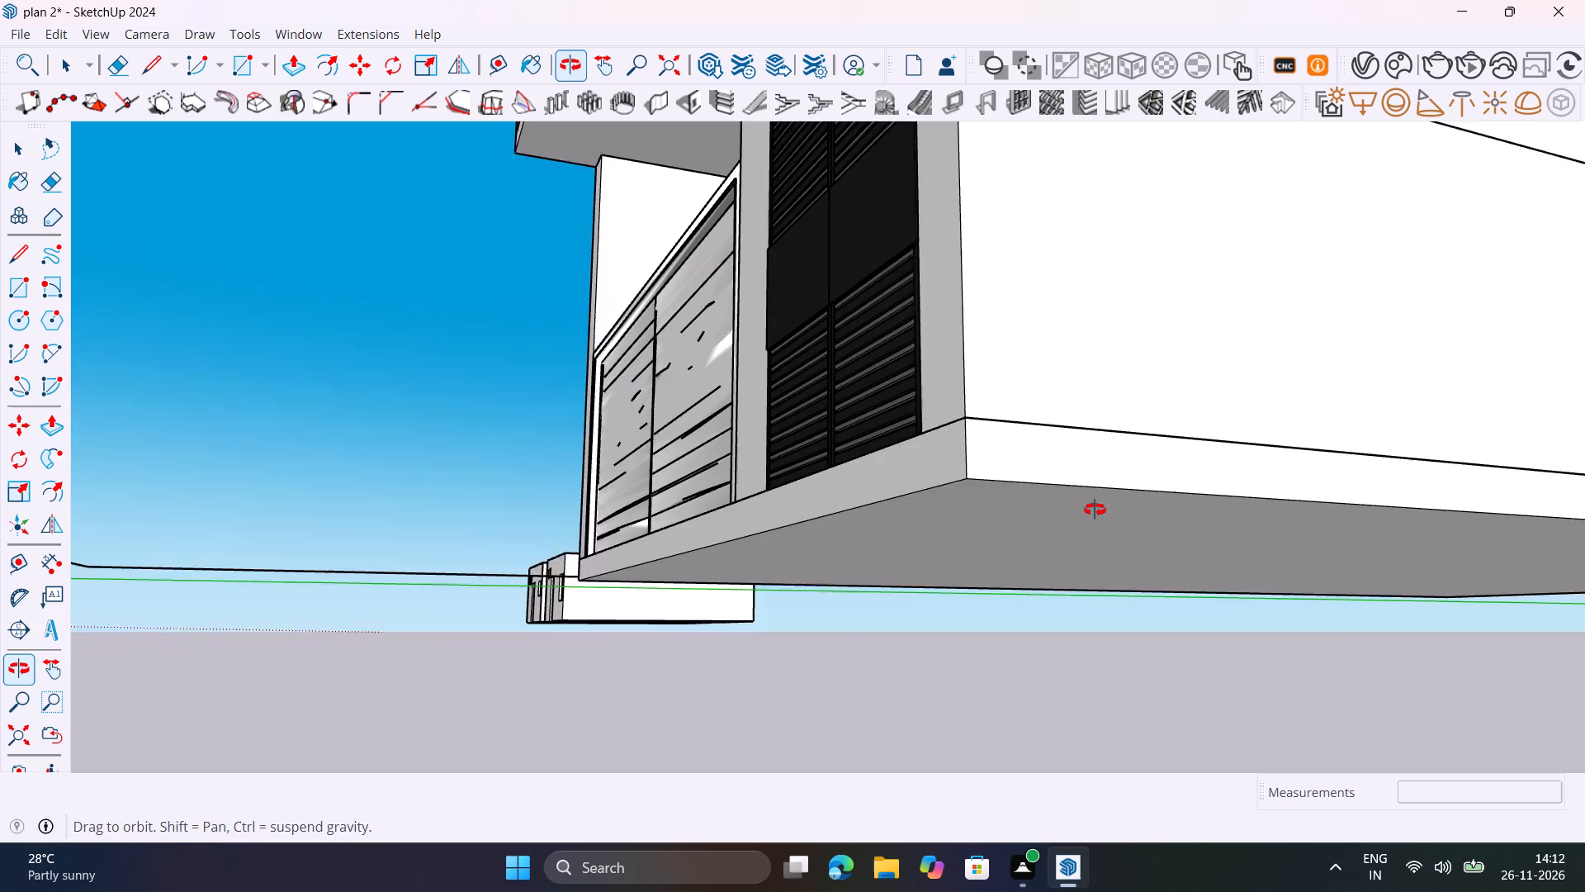
middle_drag(1095, 510, 1093, 476)
click(1076, 507)
double_click(1074, 505)
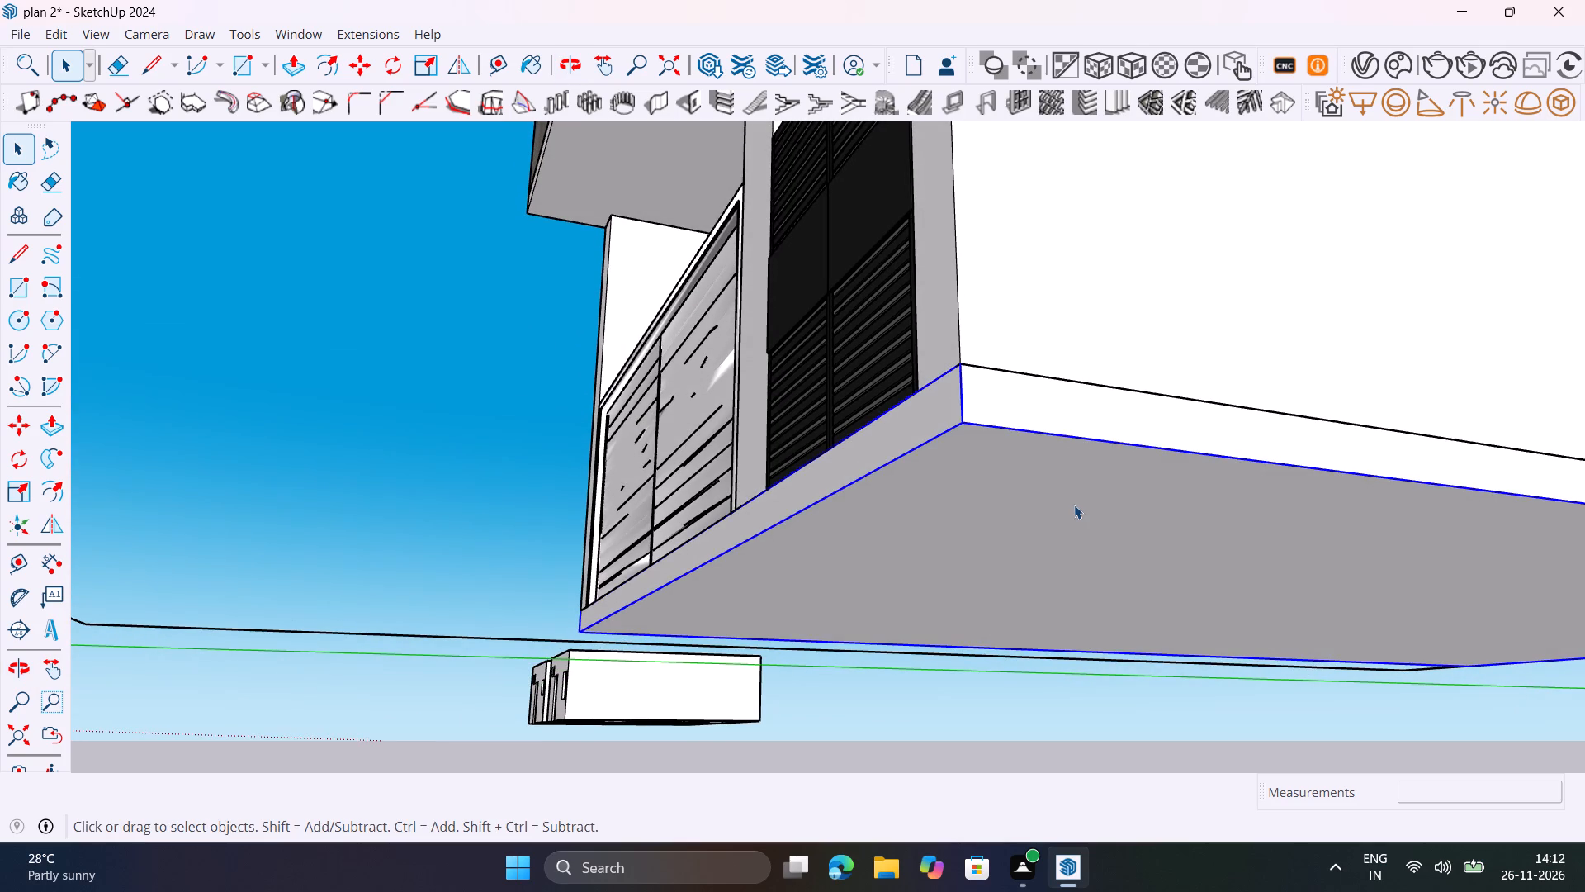
click(1074, 505)
click(1071, 504)
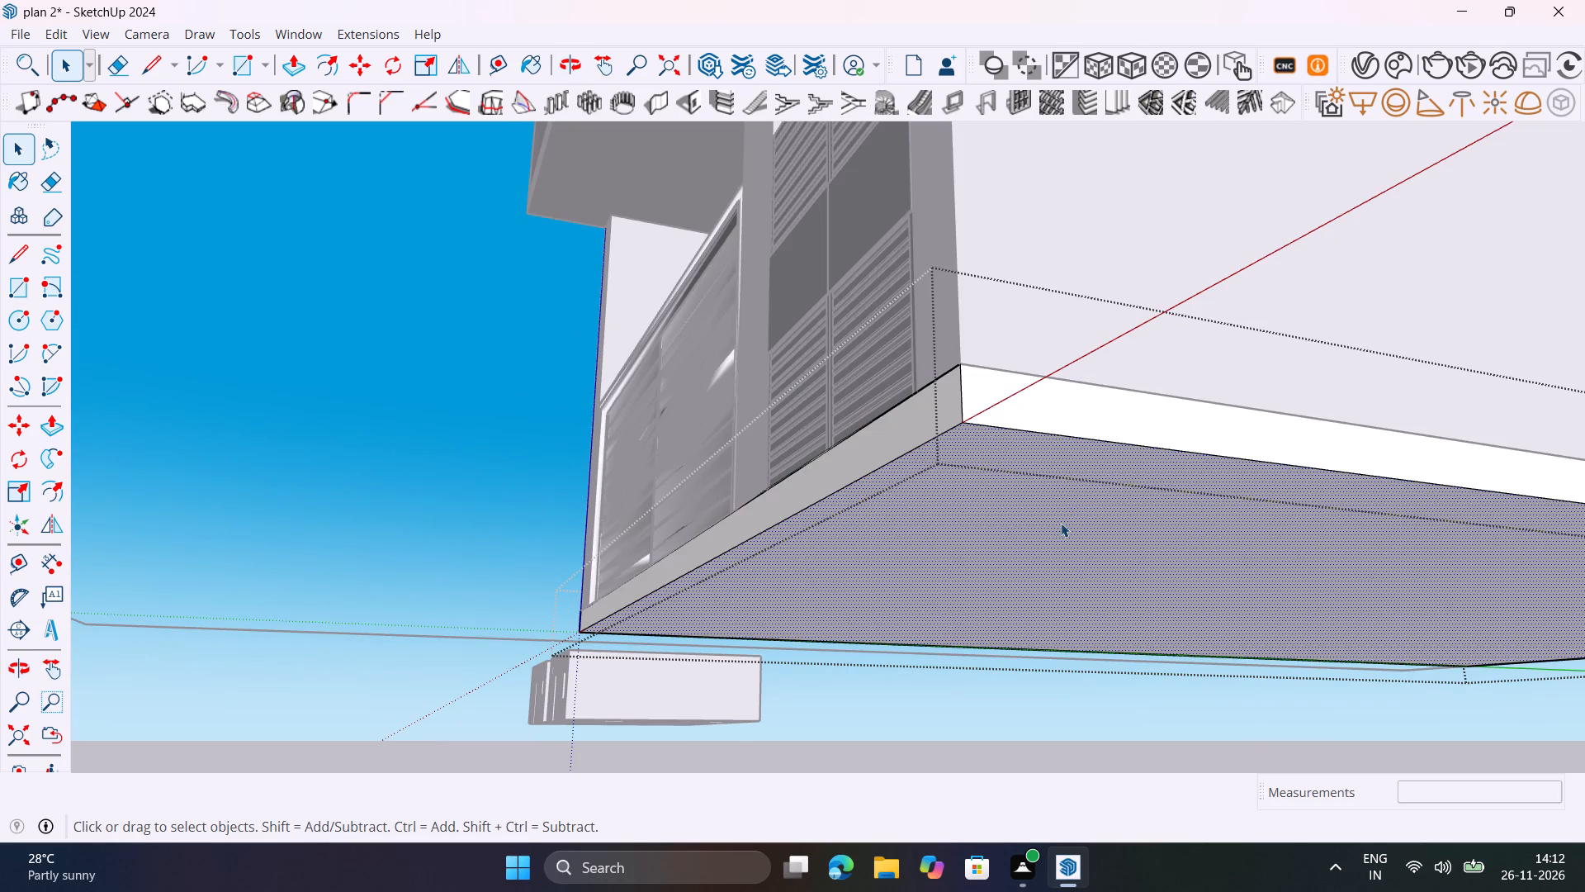
key(p)
click(1067, 524)
click(1025, 531)
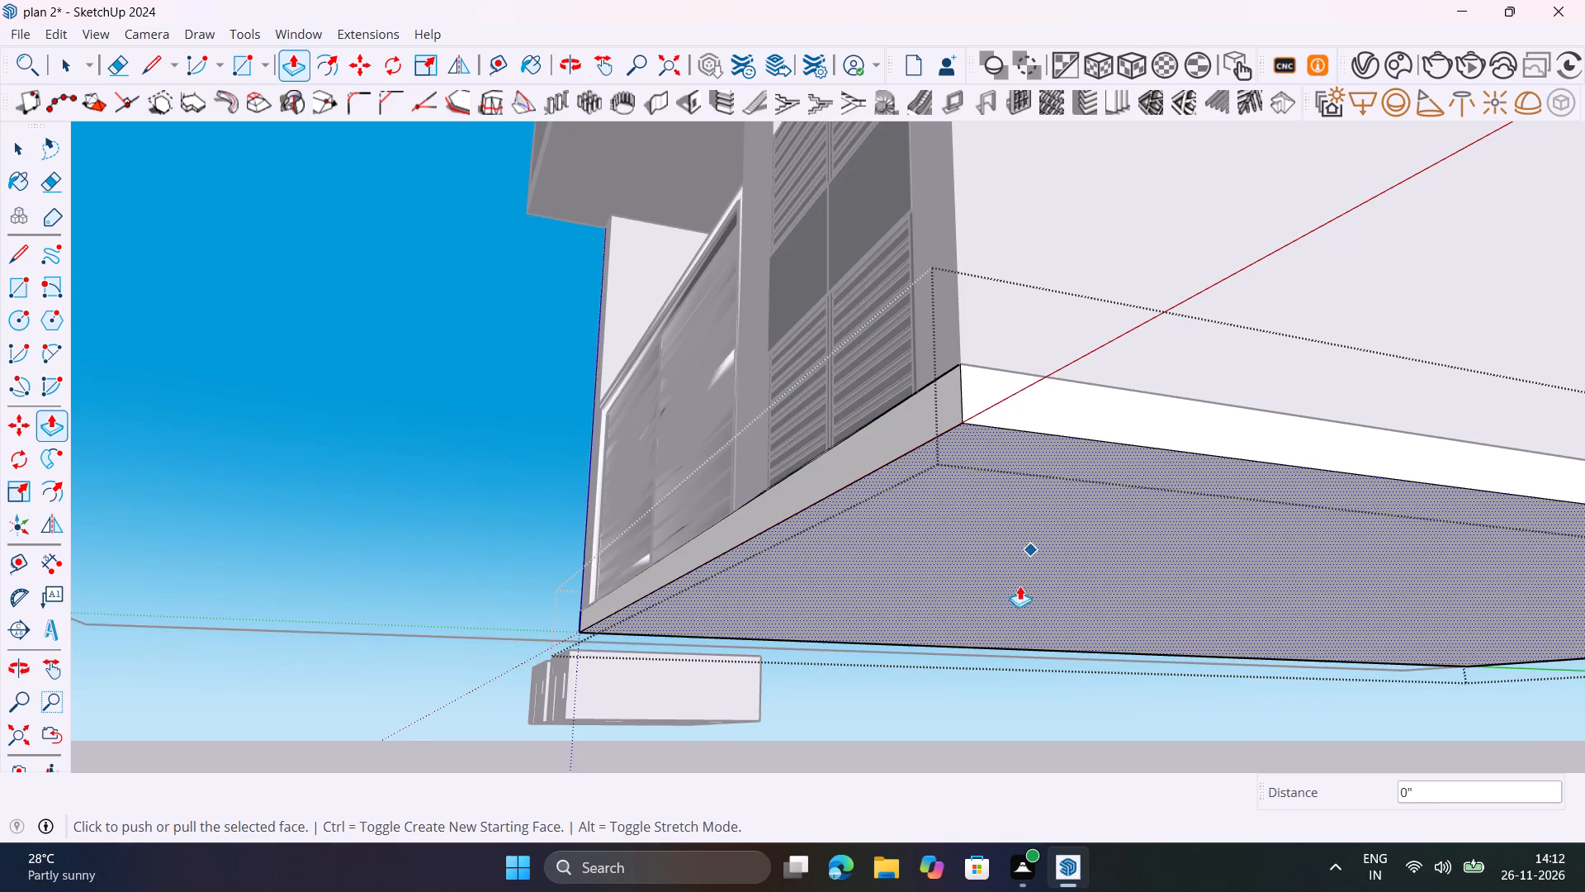
middle_drag(1099, 548, 1113, 459)
scroll(1129, 441, up, 1)
drag(1103, 375, 1103, 428)
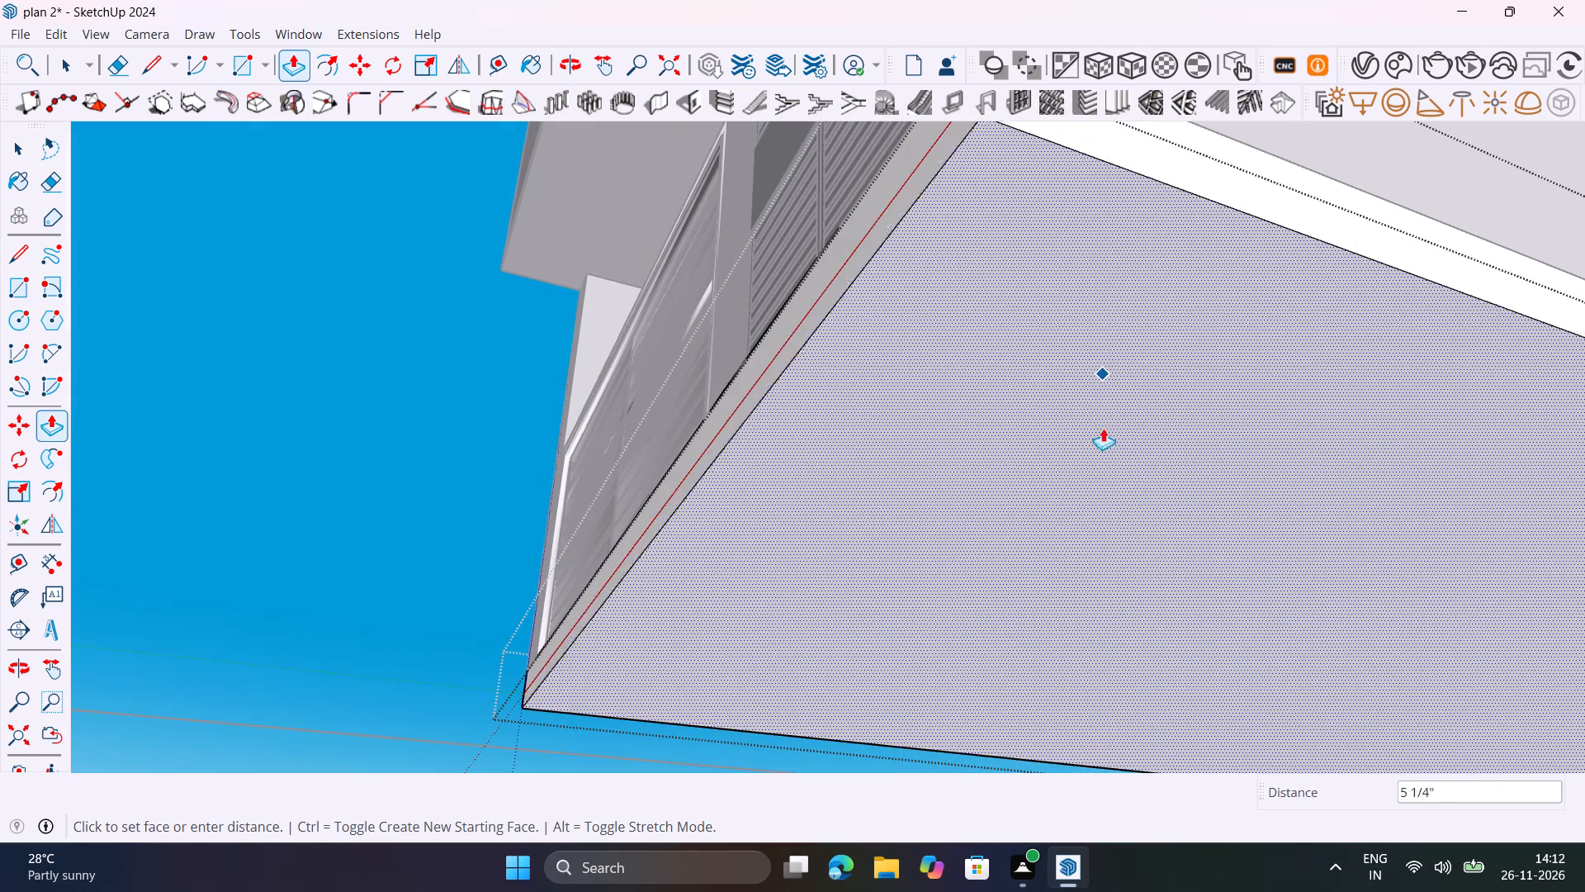
drag(1103, 428, 1084, 559)
key(3)
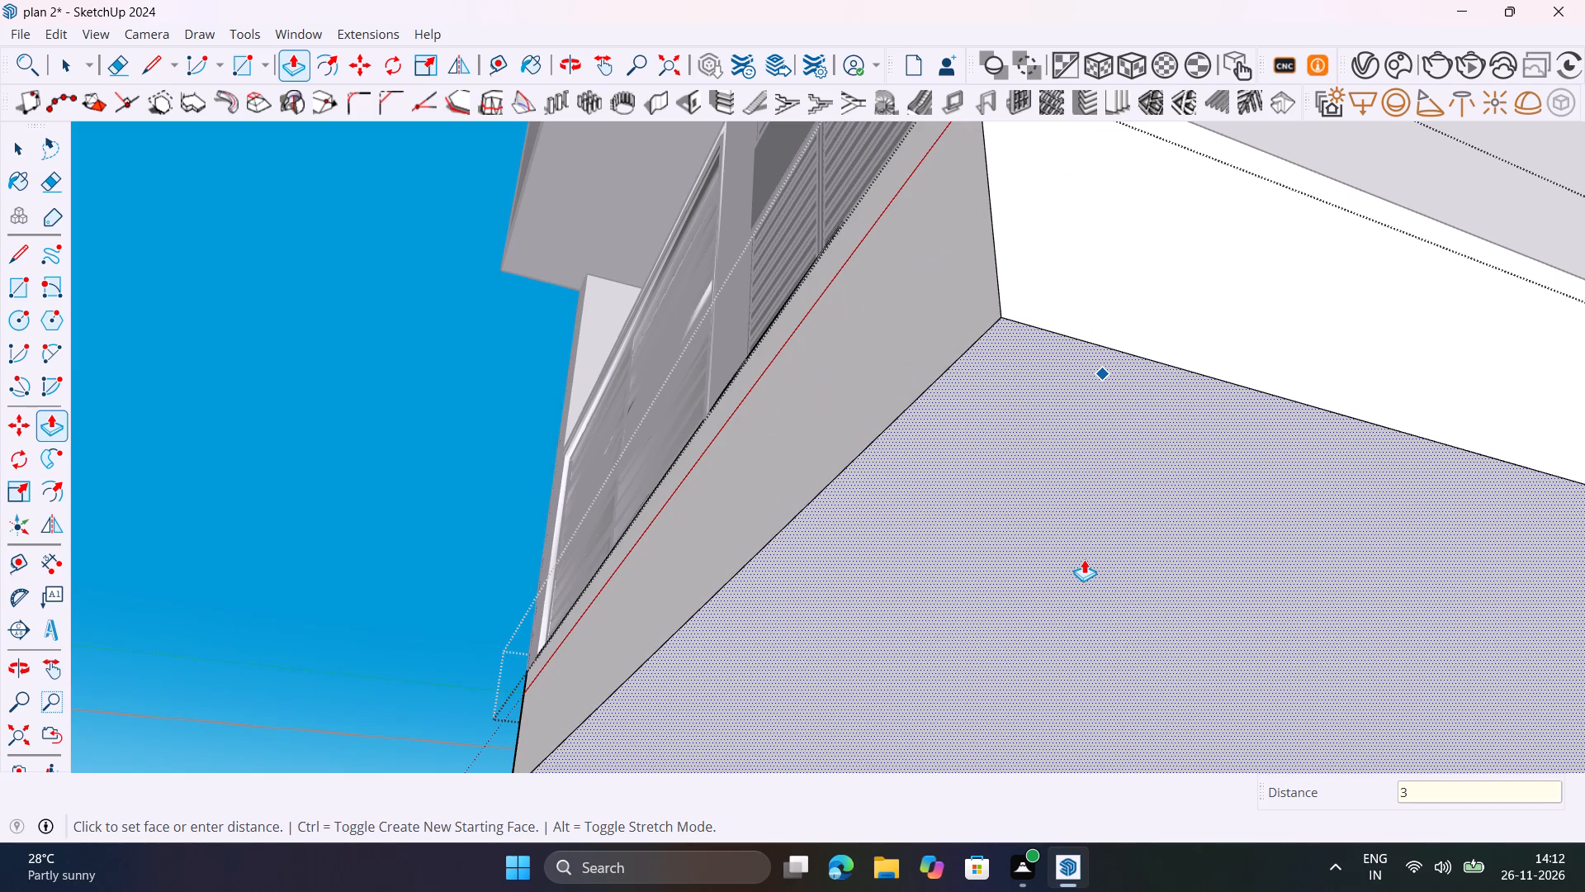
drag(1084, 559, 1081, 559)
key(apostrophe)
key(Return)
scroll(1105, 492, down, 11)
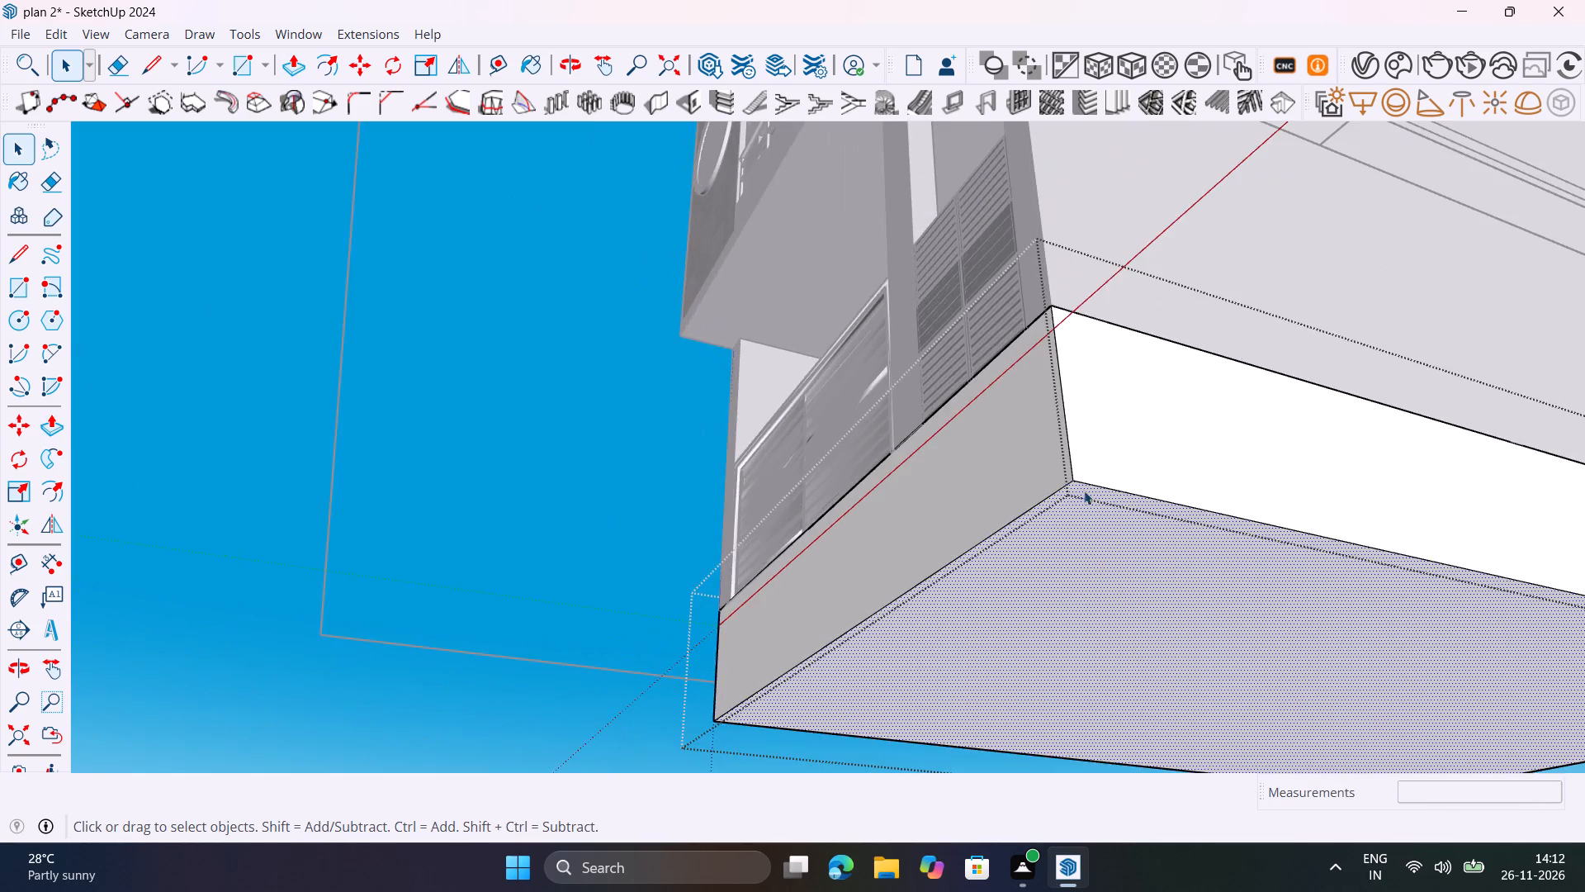
middle_drag(1084, 491, 1134, 703)
scroll(1135, 612, down, 4)
key(Escape)
Examine the deepened plinth against the gates, pillars and whole house elevation, both from afar and up close.
middle_drag(789, 733, 826, 764)
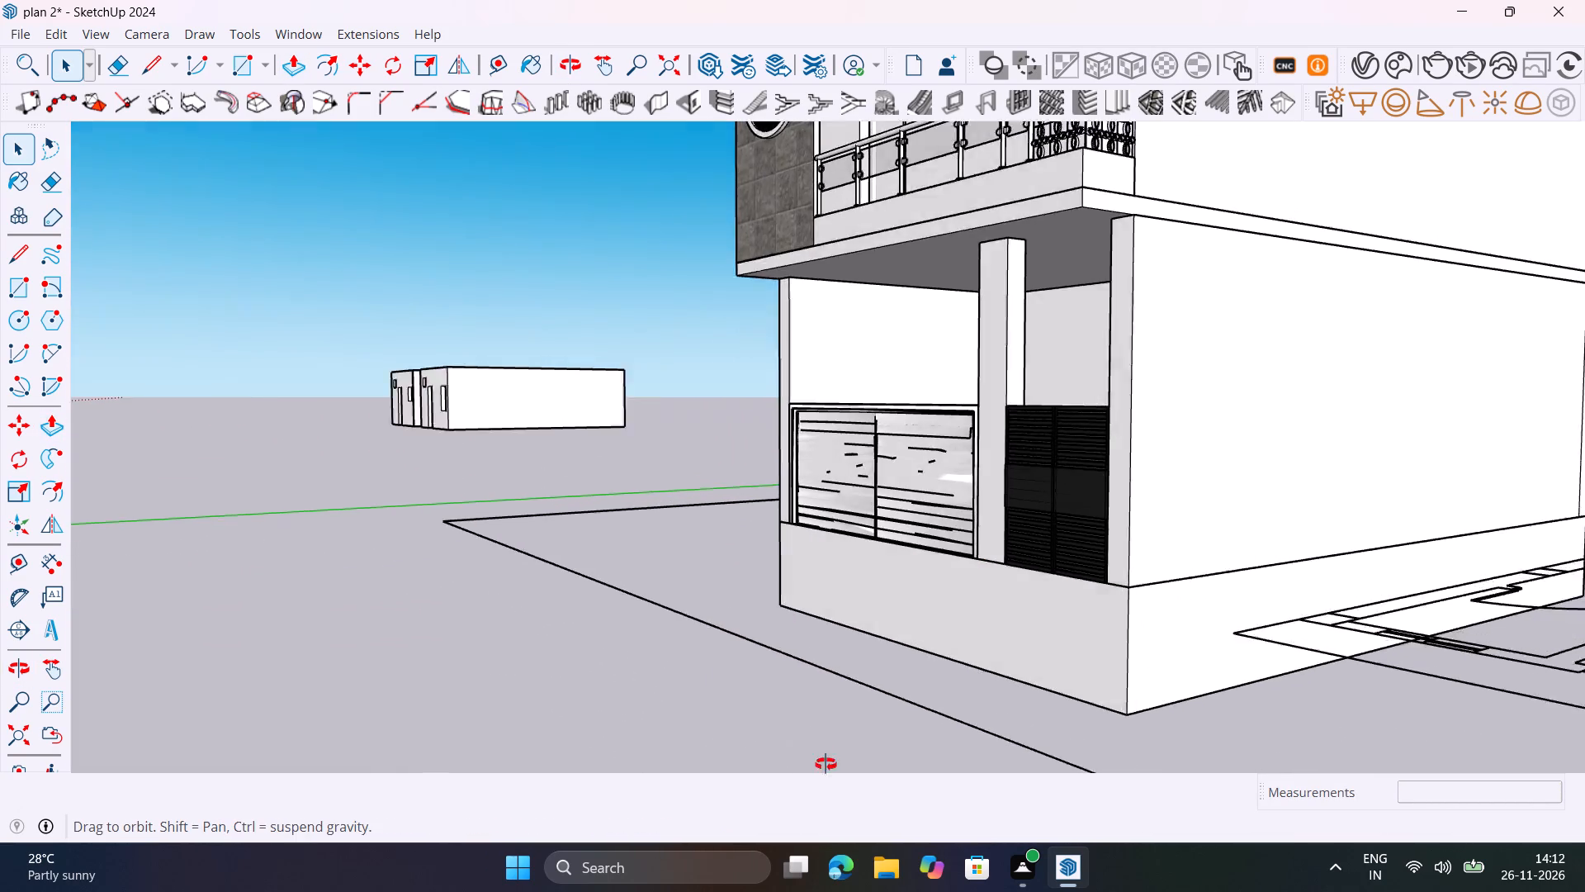
middle_drag(826, 764, 991, 890)
scroll(1058, 719, up, 5)
shift+middle_drag(1060, 758, 990, 806)
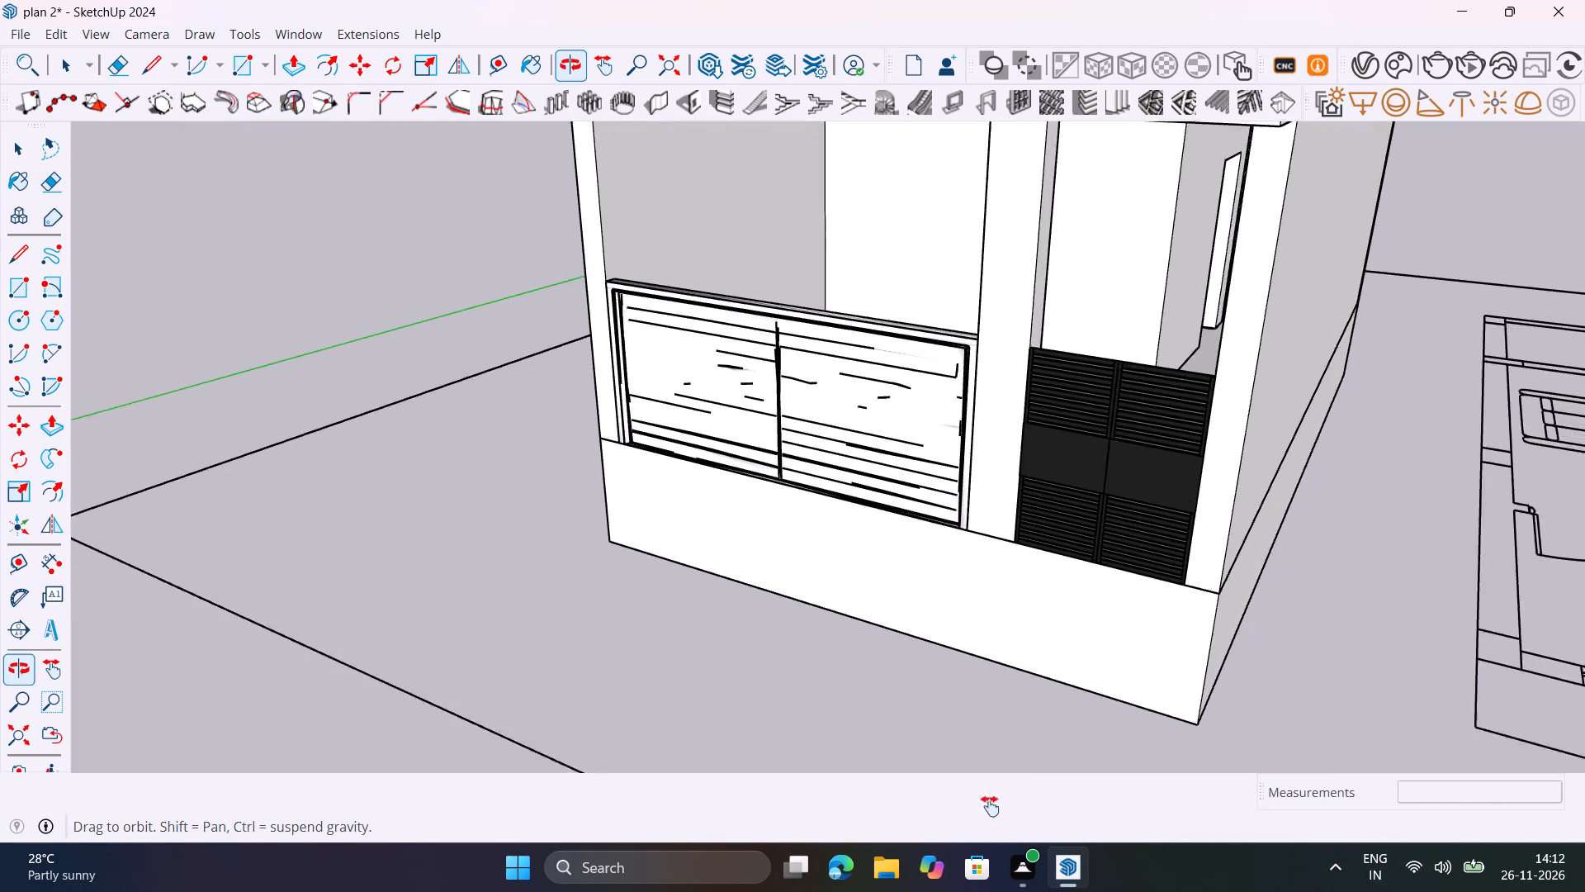
shift+middle_drag(990, 806, 969, 790)
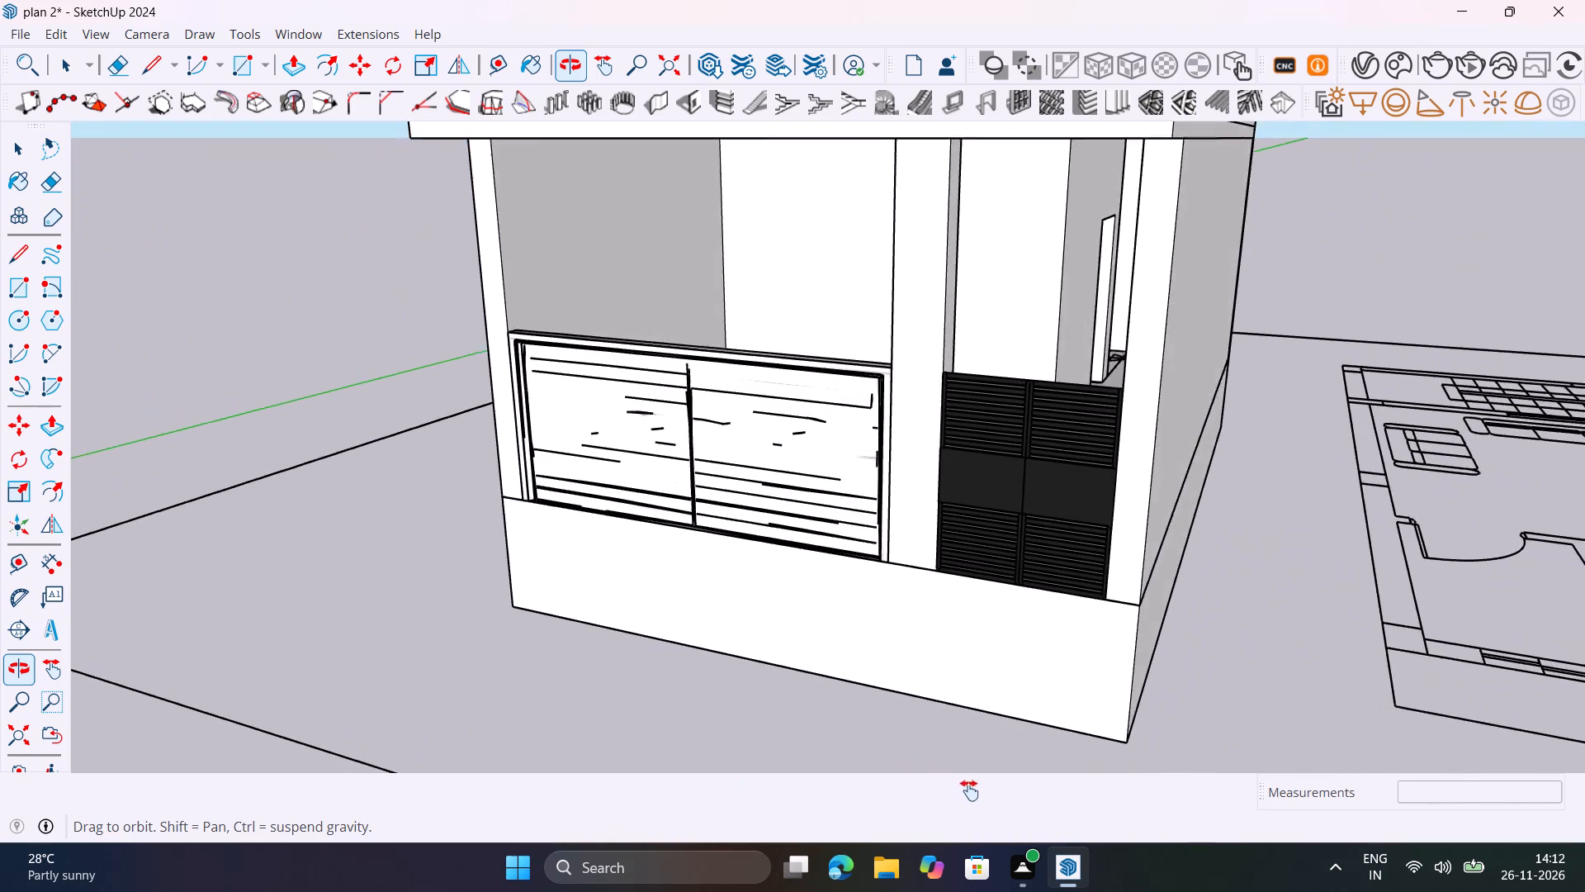
shift+middle_drag(969, 790, 979, 749)
scroll(1000, 724, down, 4)
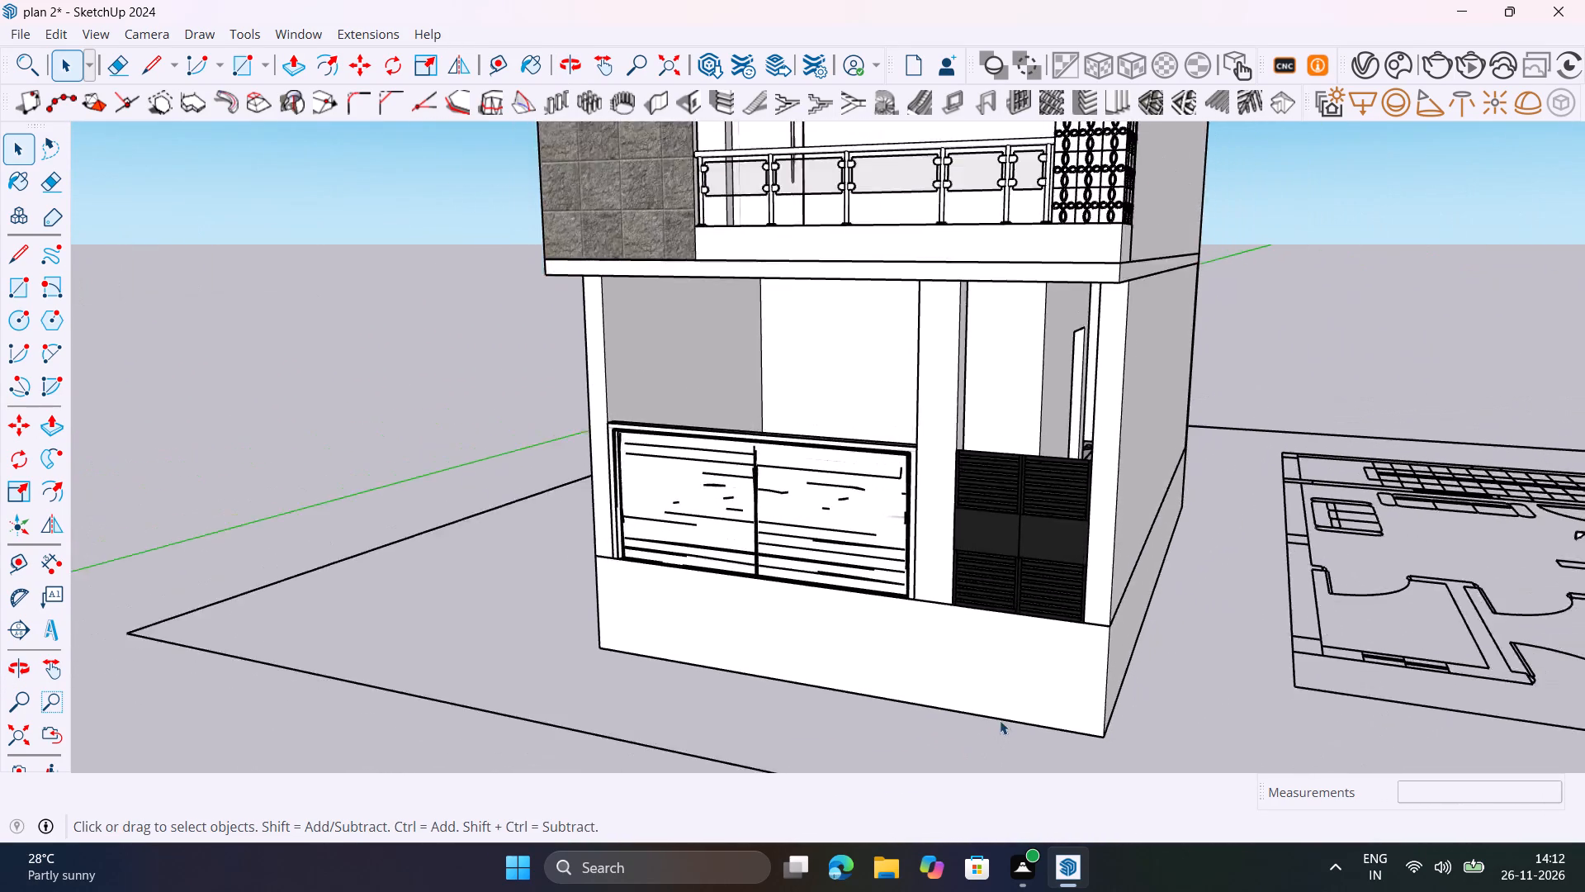
scroll(1000, 720, down, 10)
shift+middle_drag(996, 704, 974, 729)
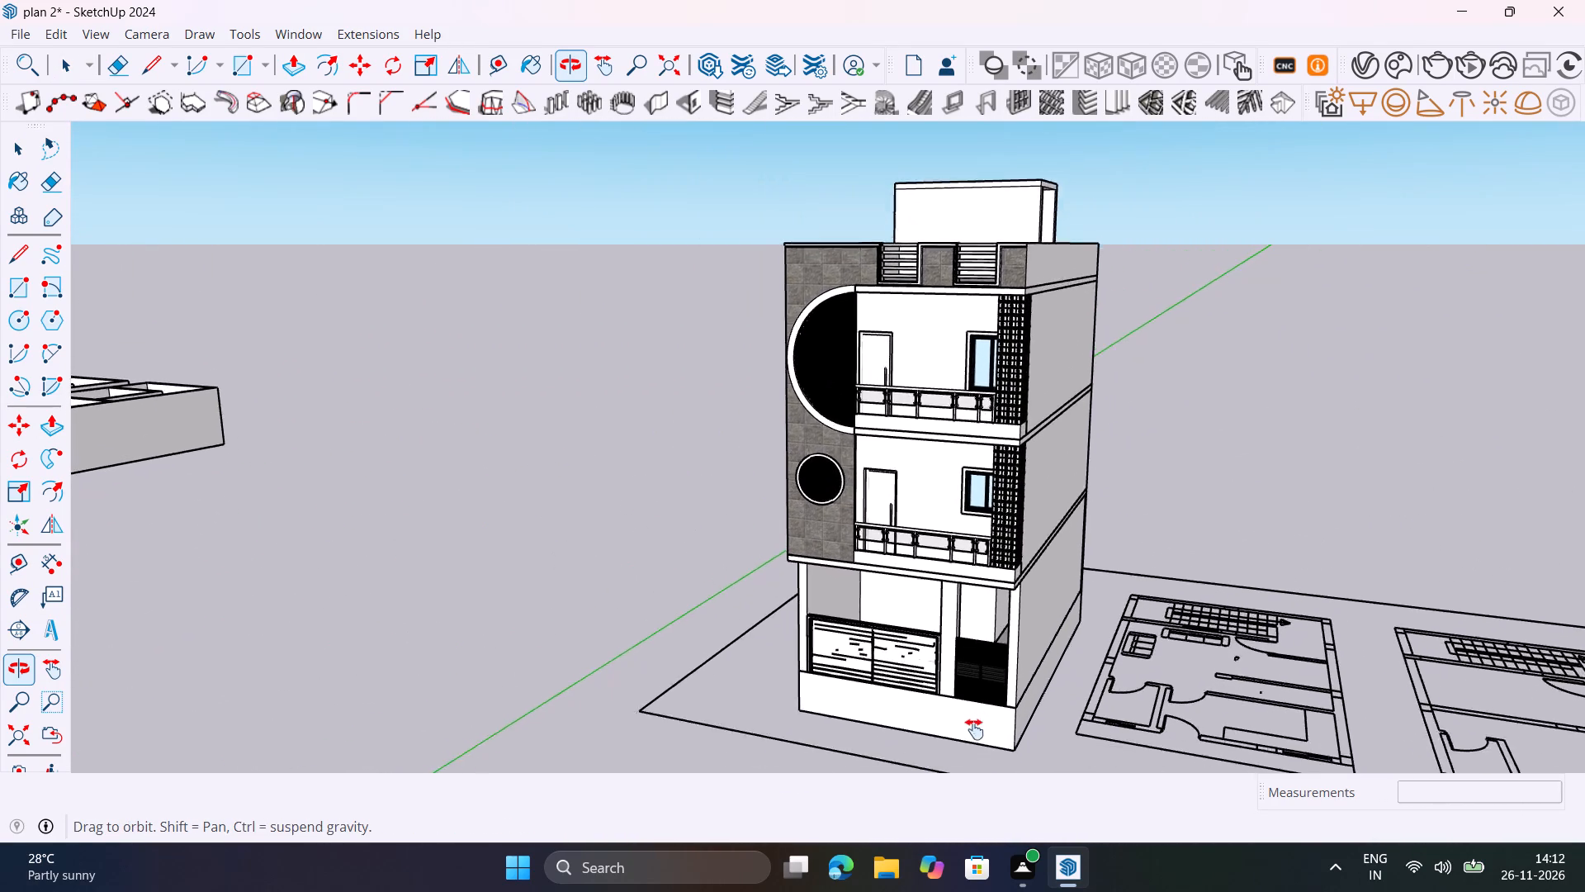
shift+middle_drag(974, 729, 957, 653)
scroll(957, 653, up, 3)
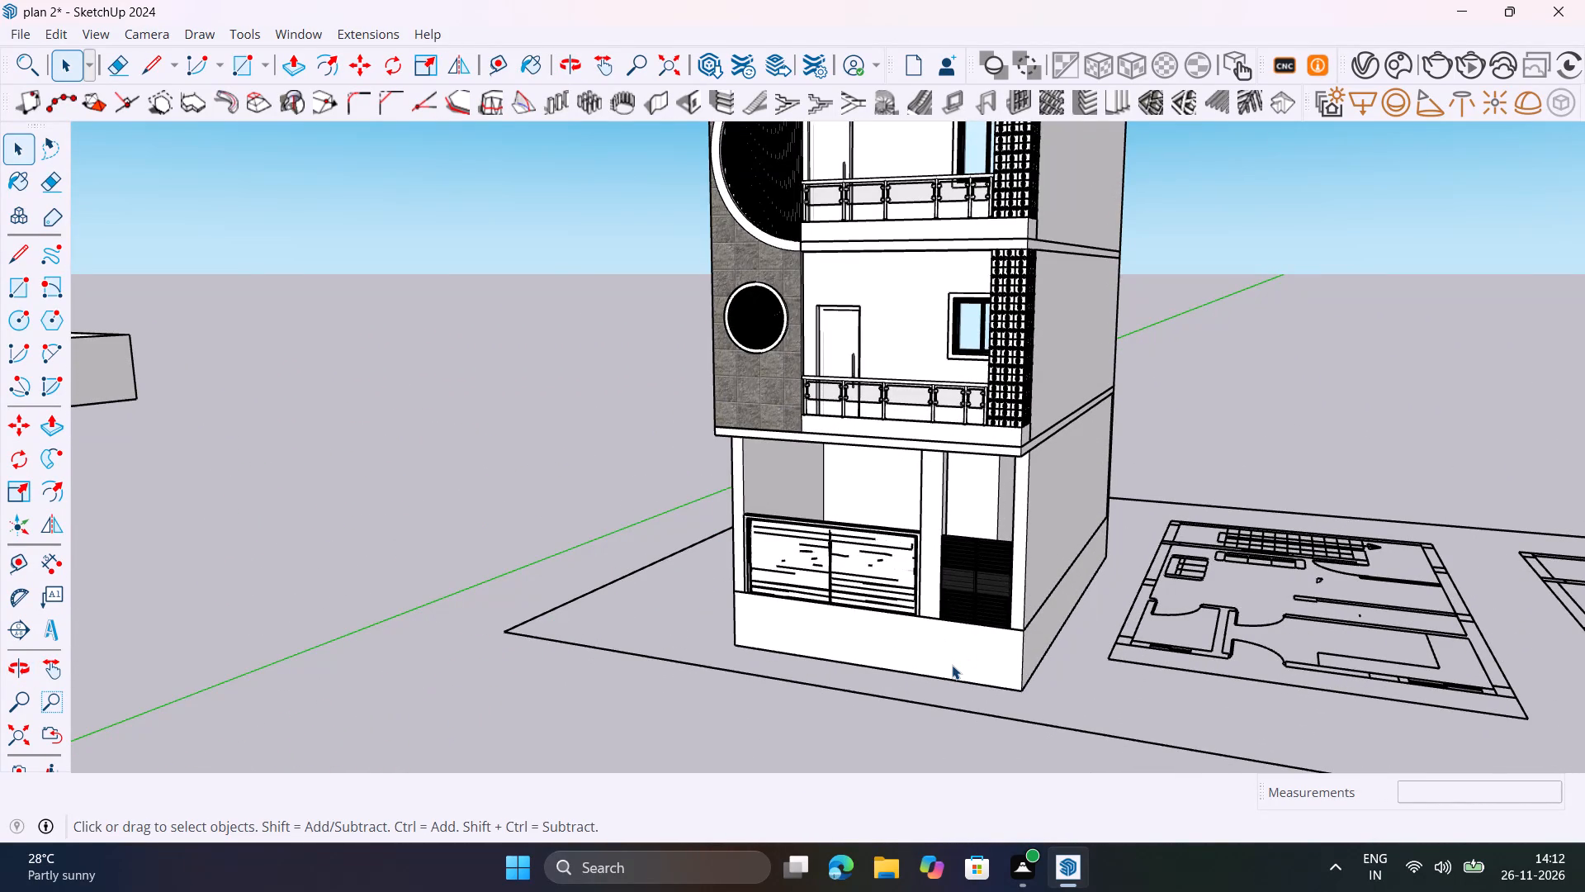
scroll(944, 695, up, 10)
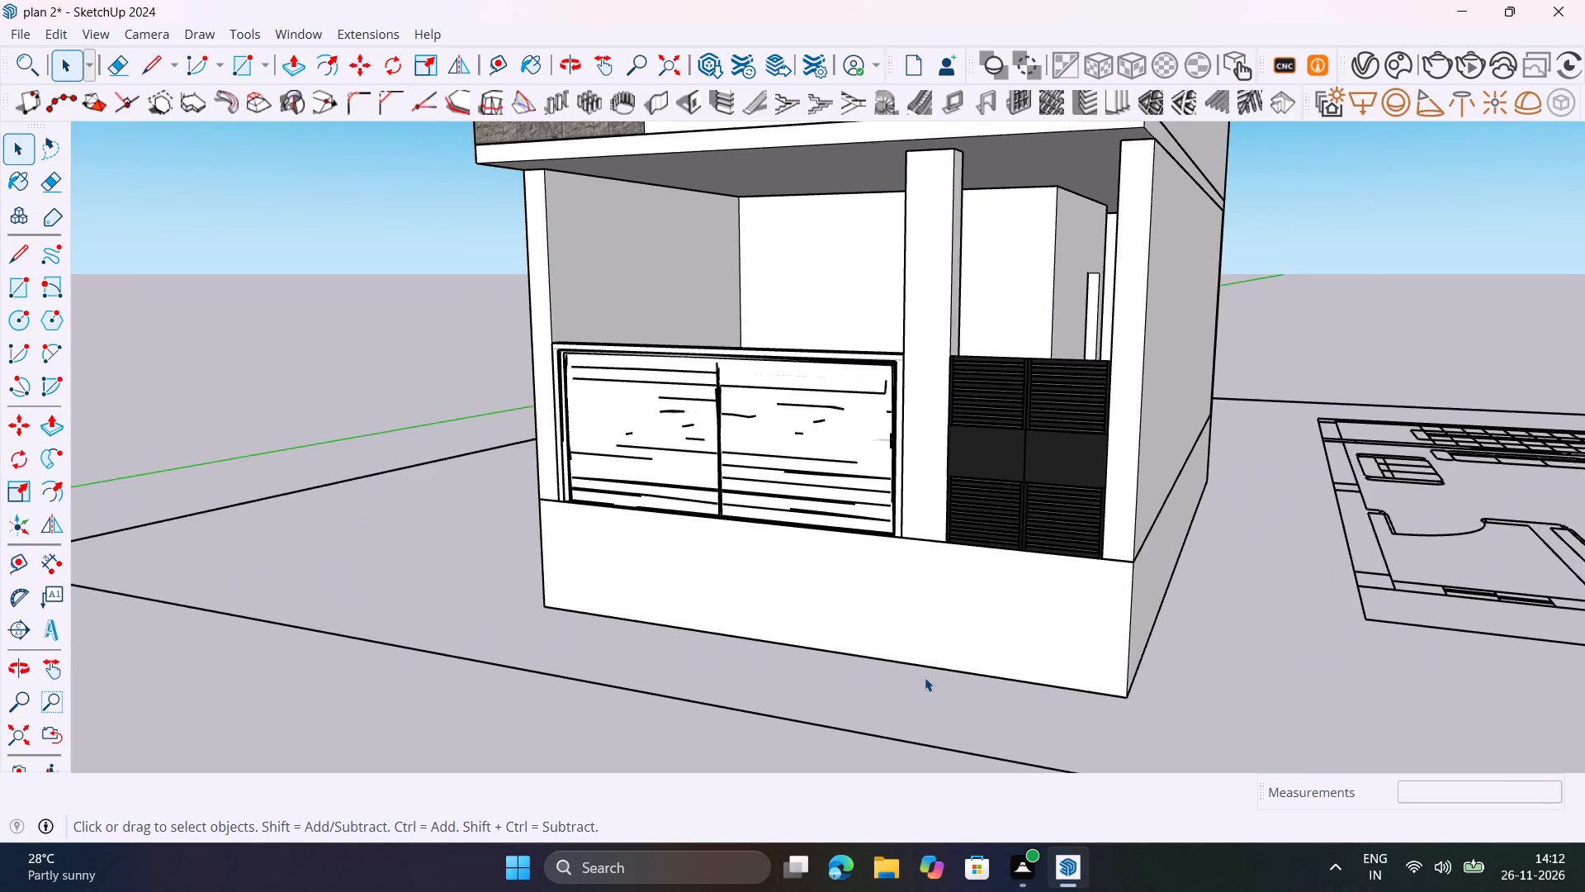
scroll(925, 677, up, 4)
Place two vertical guides on the plinth's front face at the garage gate opening's sides: 9" from the corner edge, and 11' 3" beyond that.
middle_drag(977, 712, 703, 744)
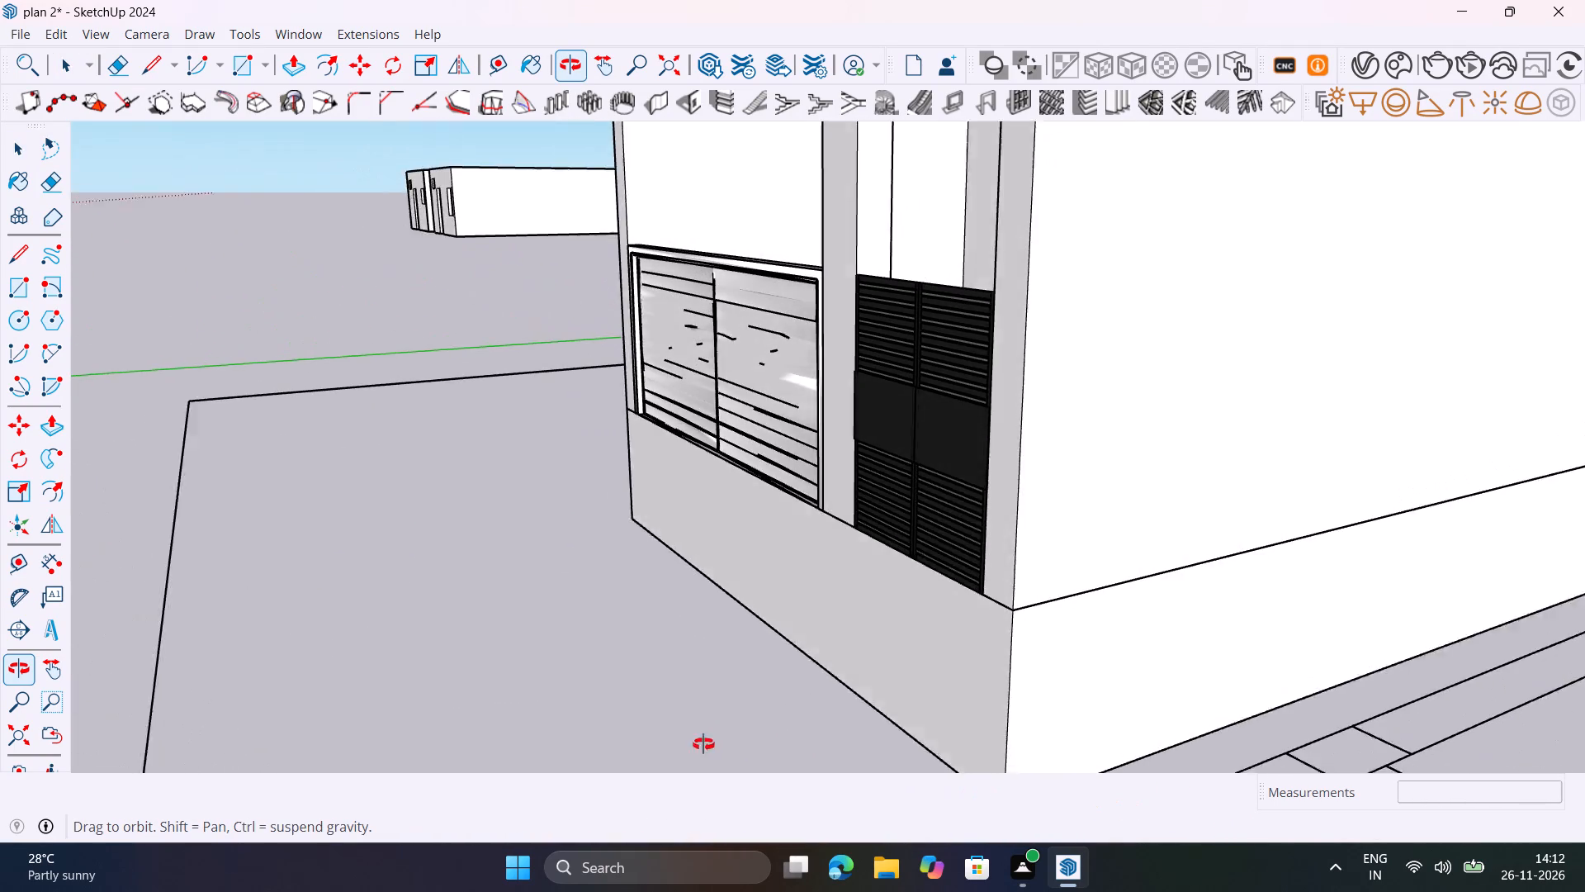
middle_drag(703, 744, 1139, 791)
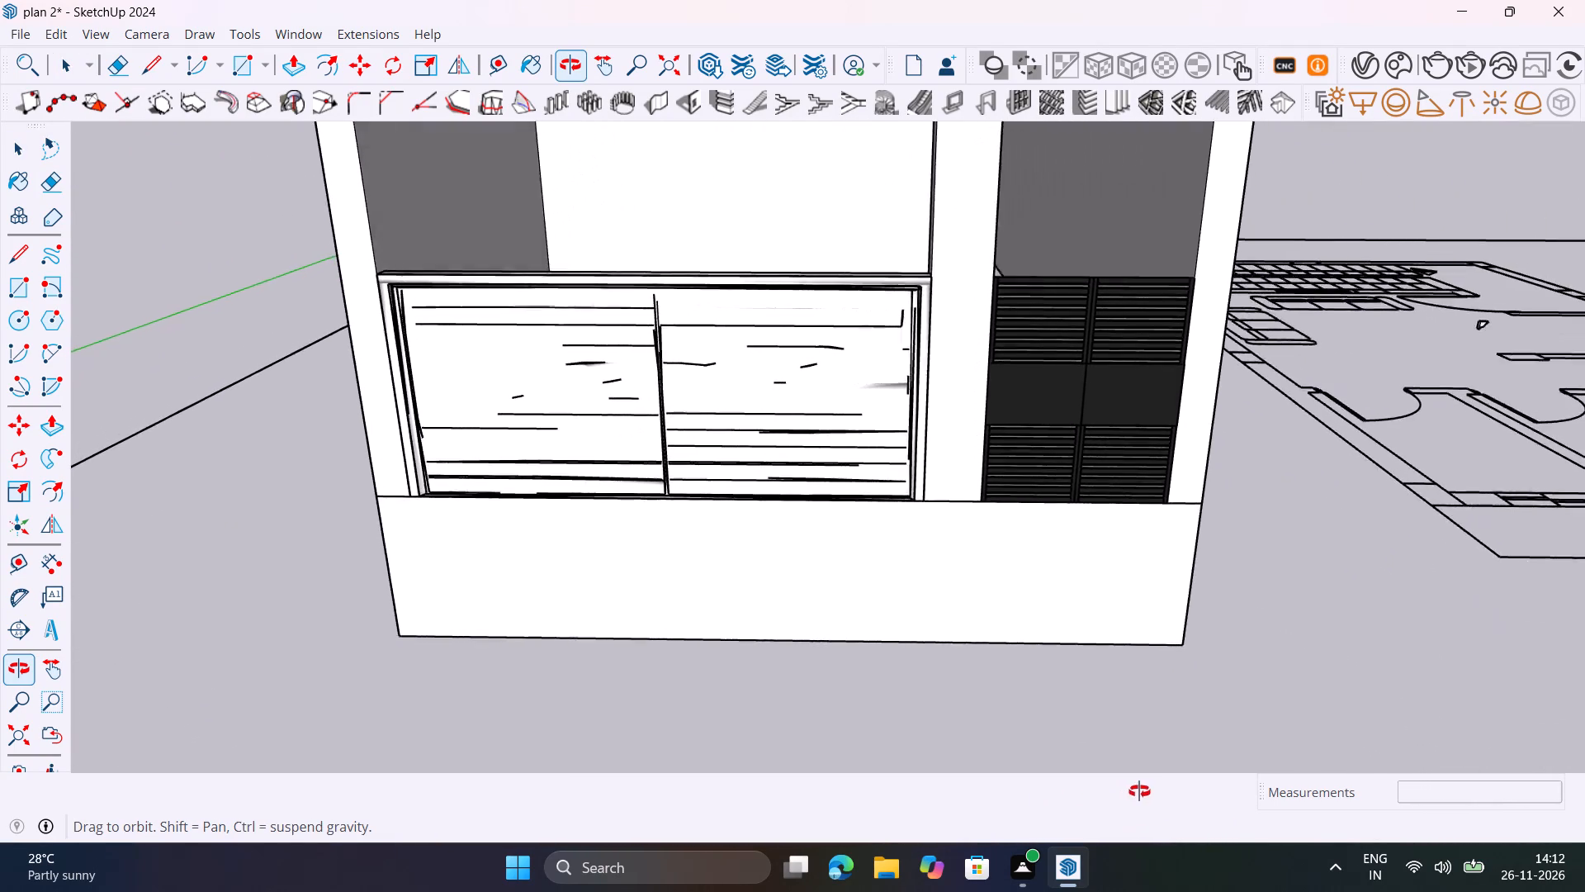
middle_drag(1139, 791, 1330, 773)
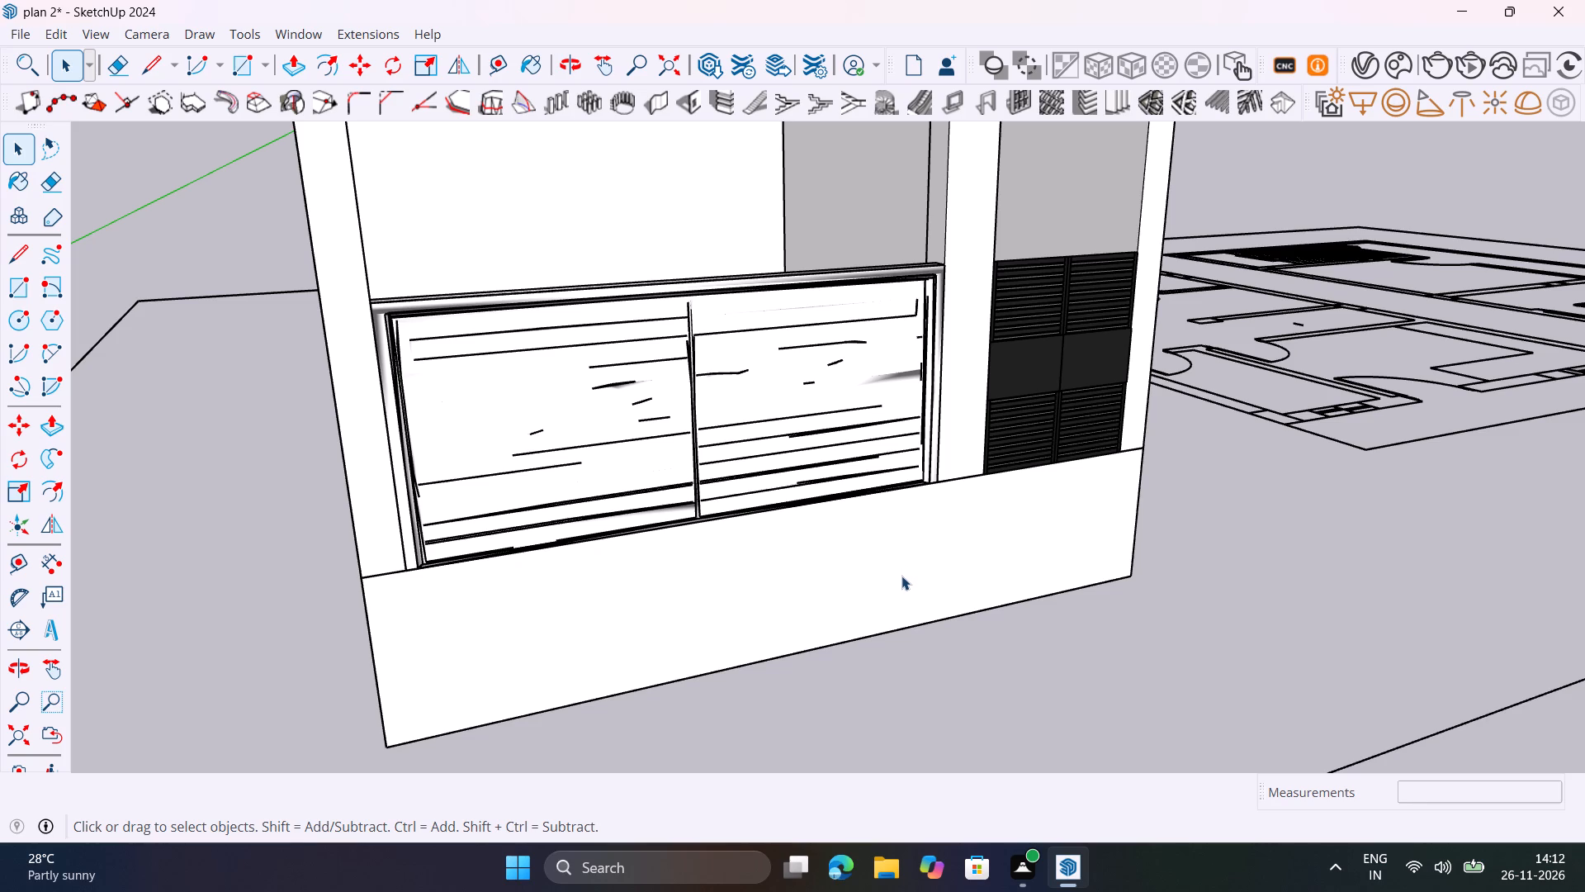
key(t)
click(371, 654)
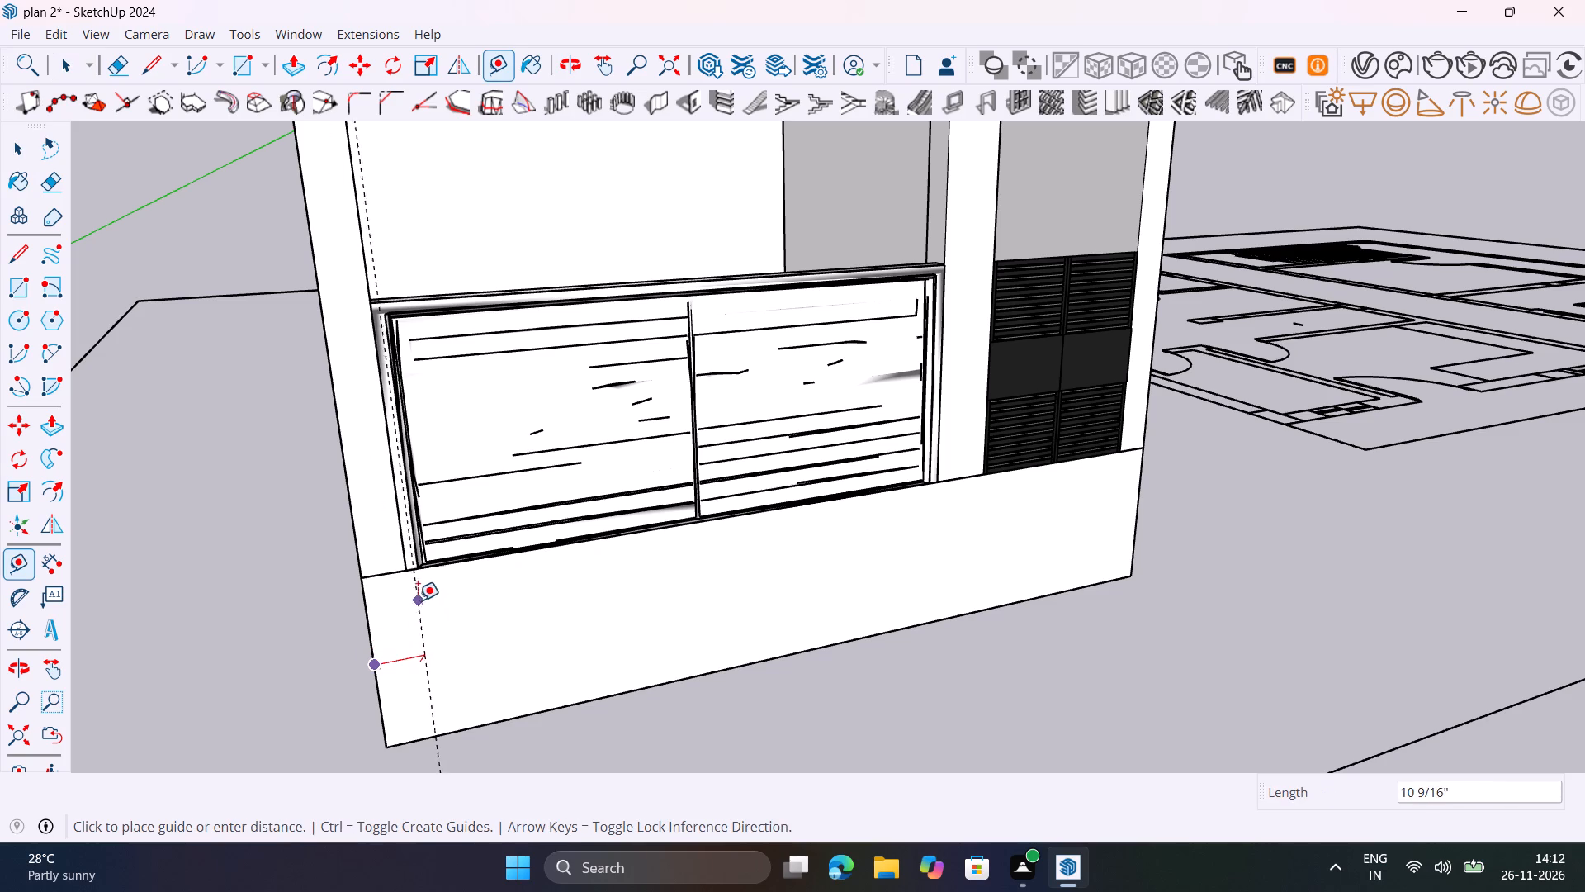
click(400, 577)
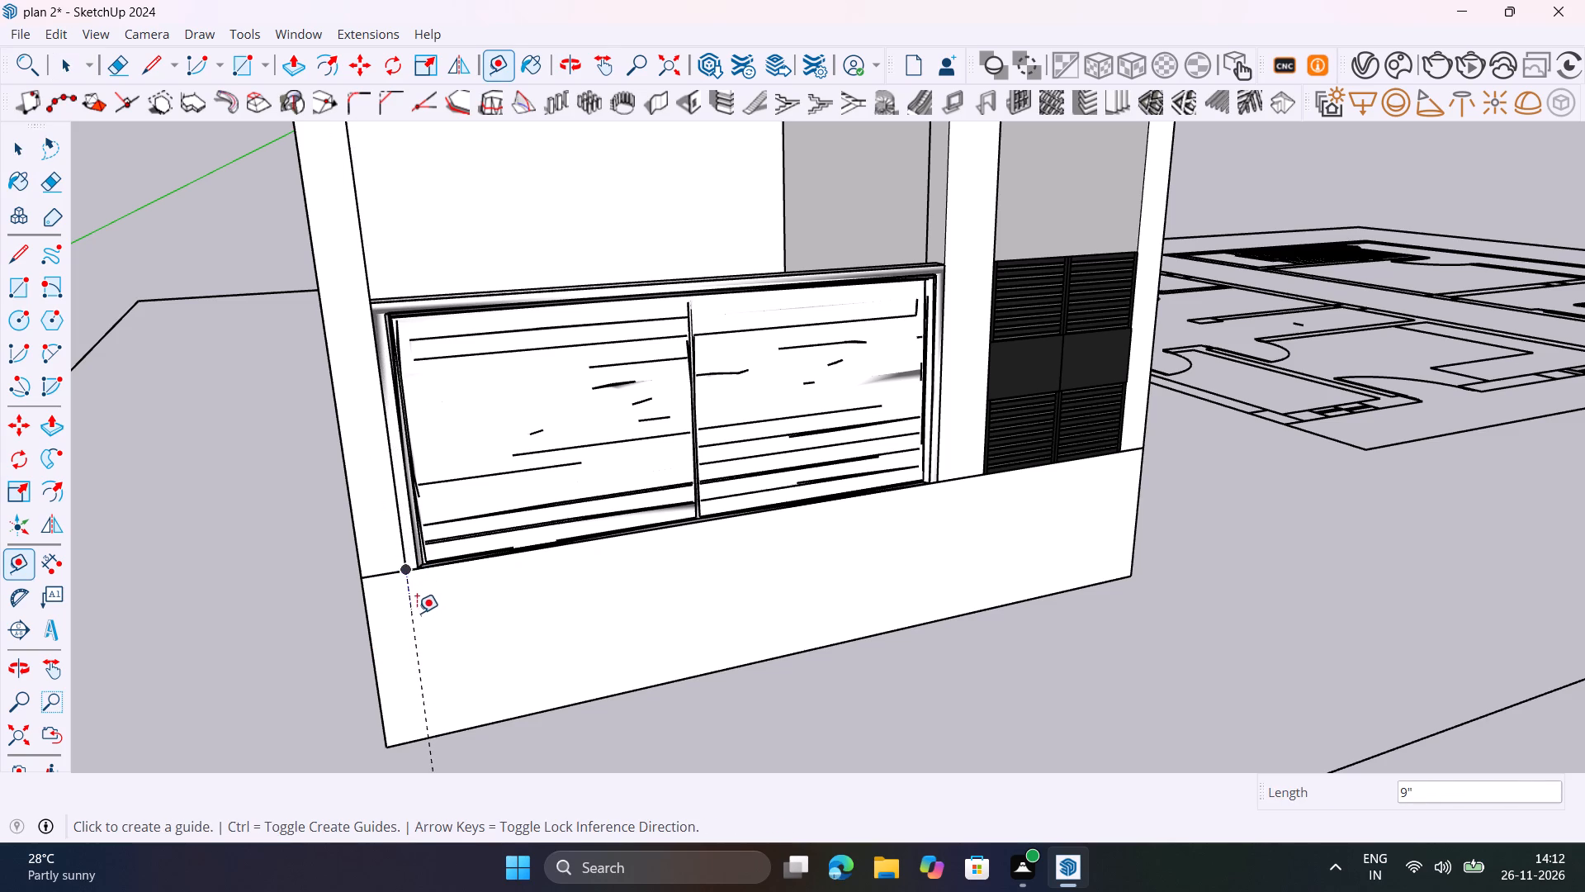
click(414, 619)
click(943, 484)
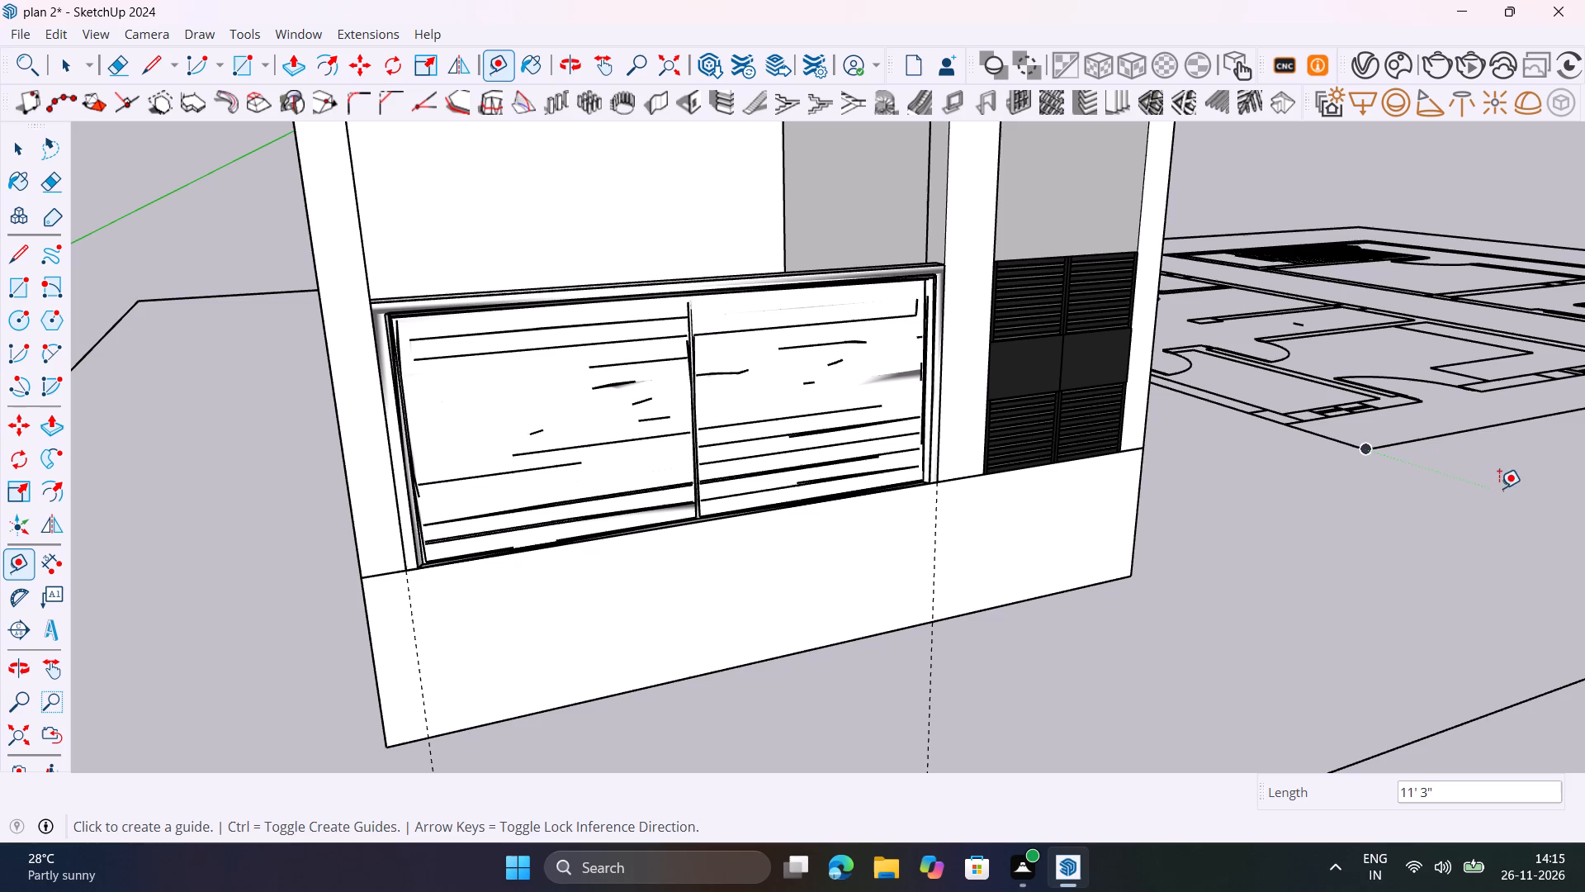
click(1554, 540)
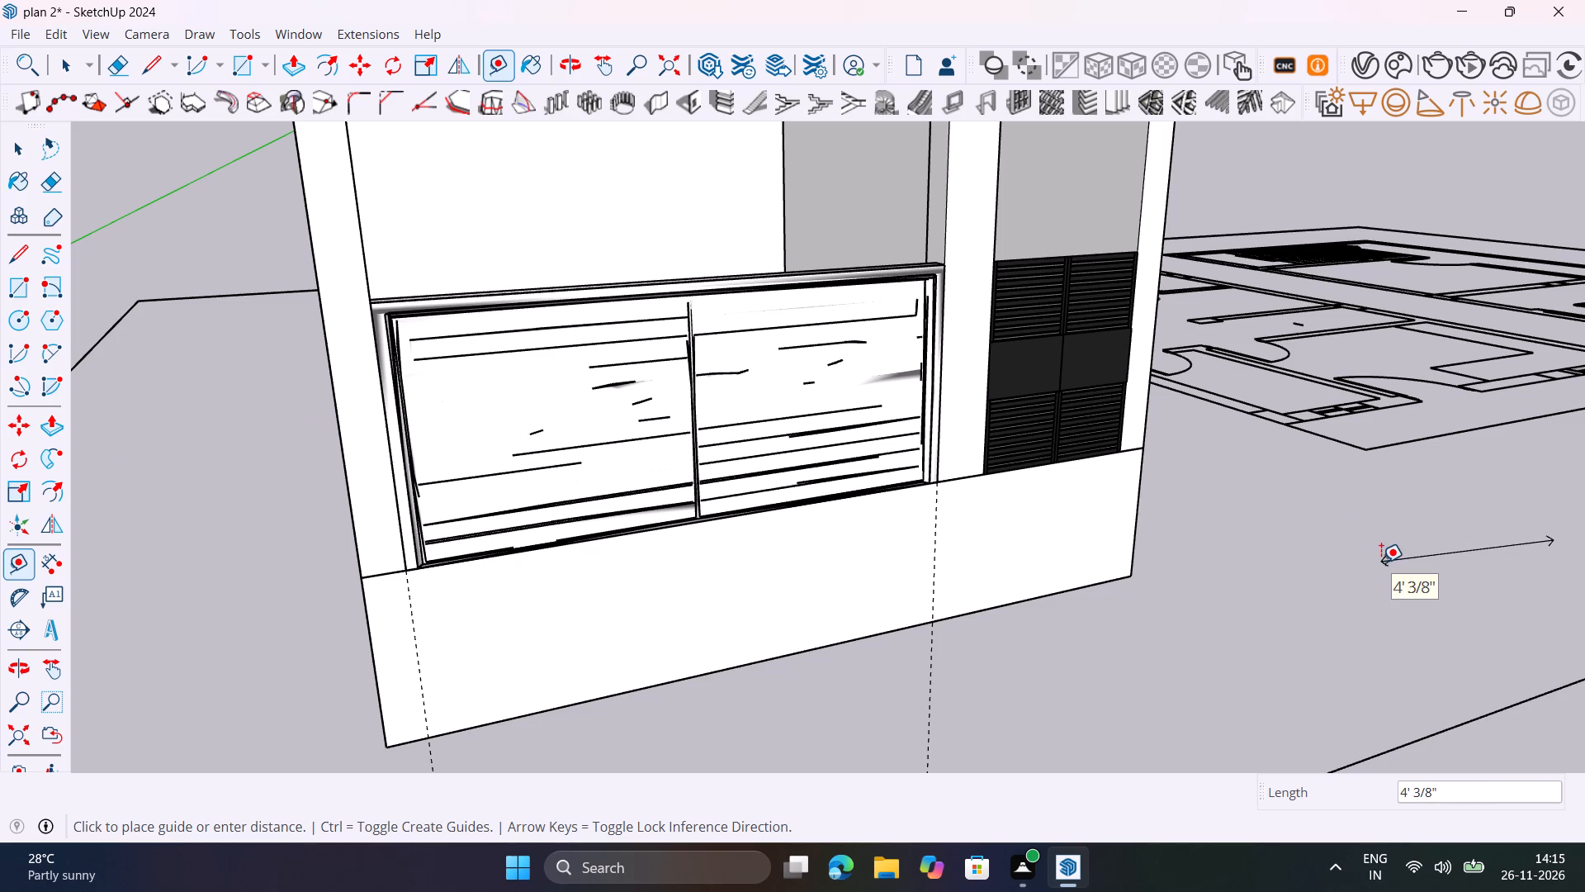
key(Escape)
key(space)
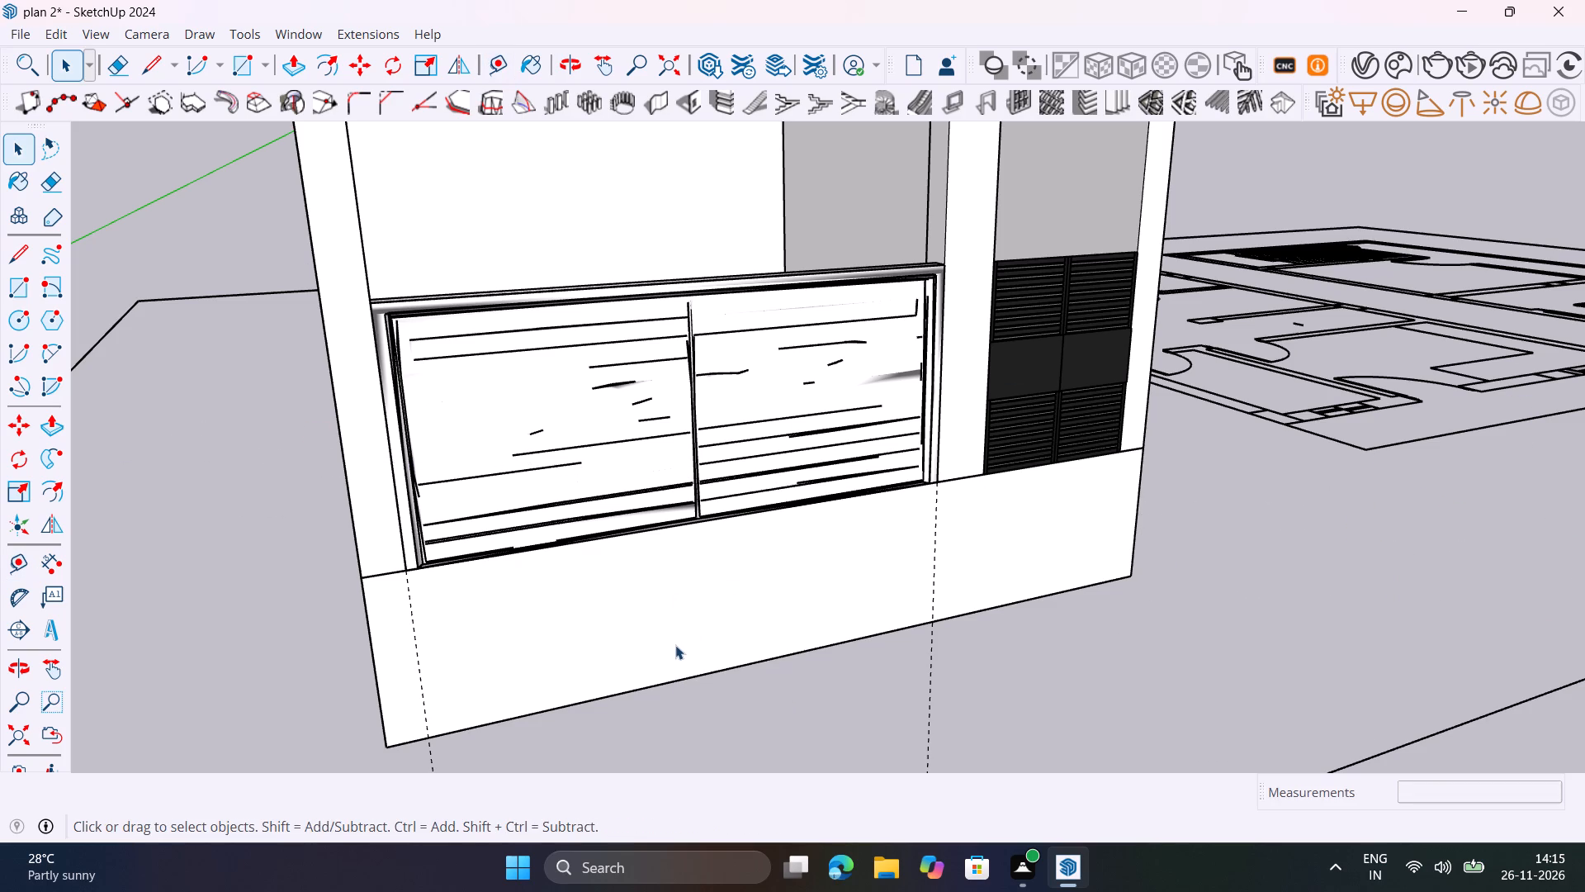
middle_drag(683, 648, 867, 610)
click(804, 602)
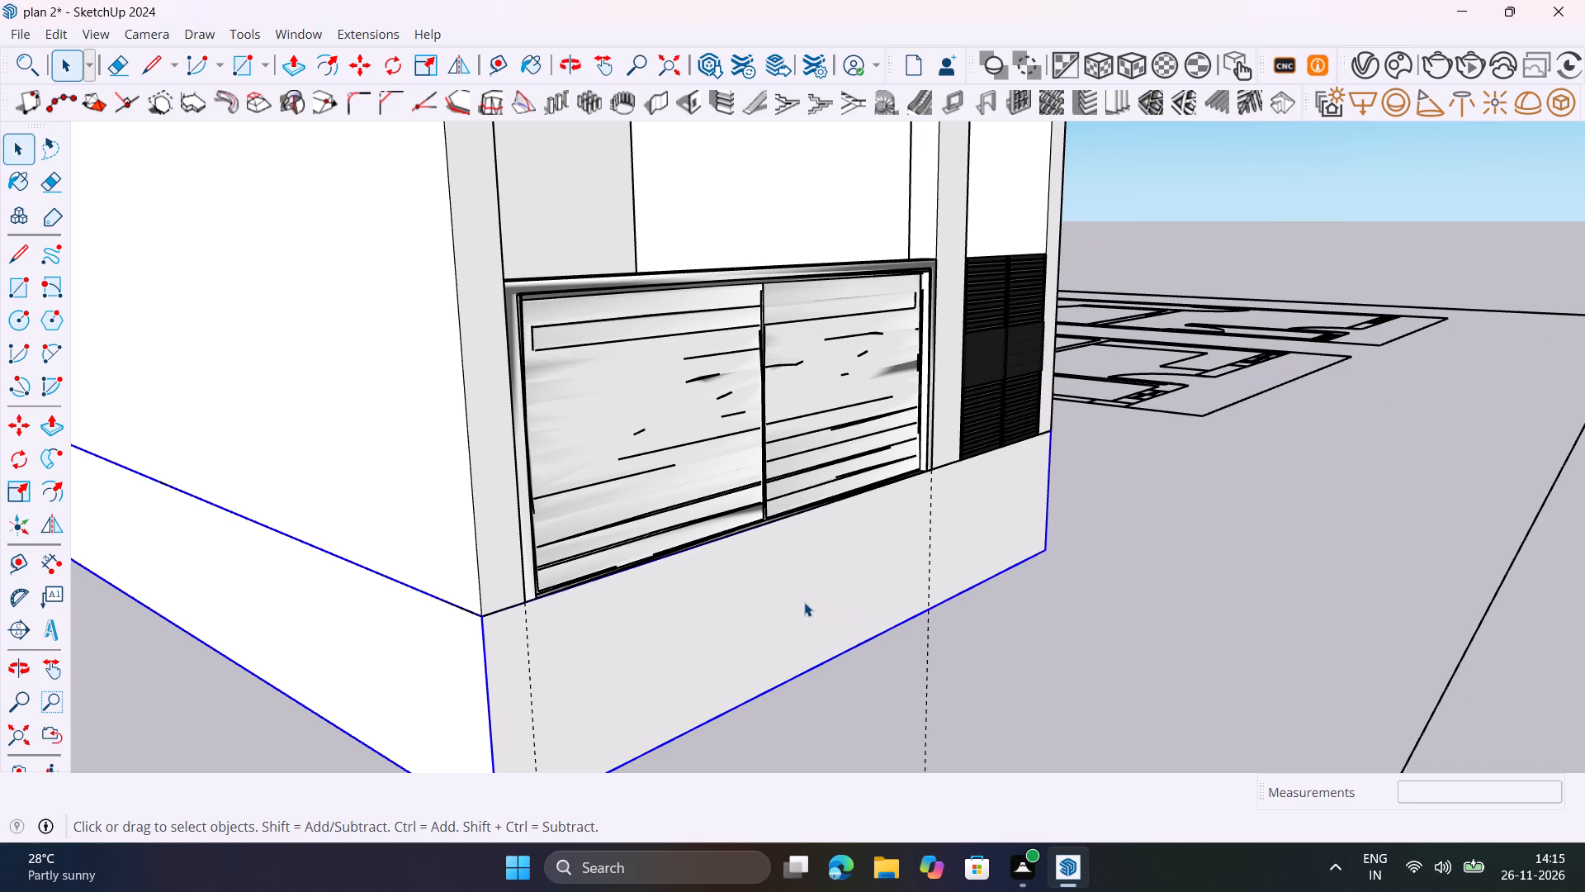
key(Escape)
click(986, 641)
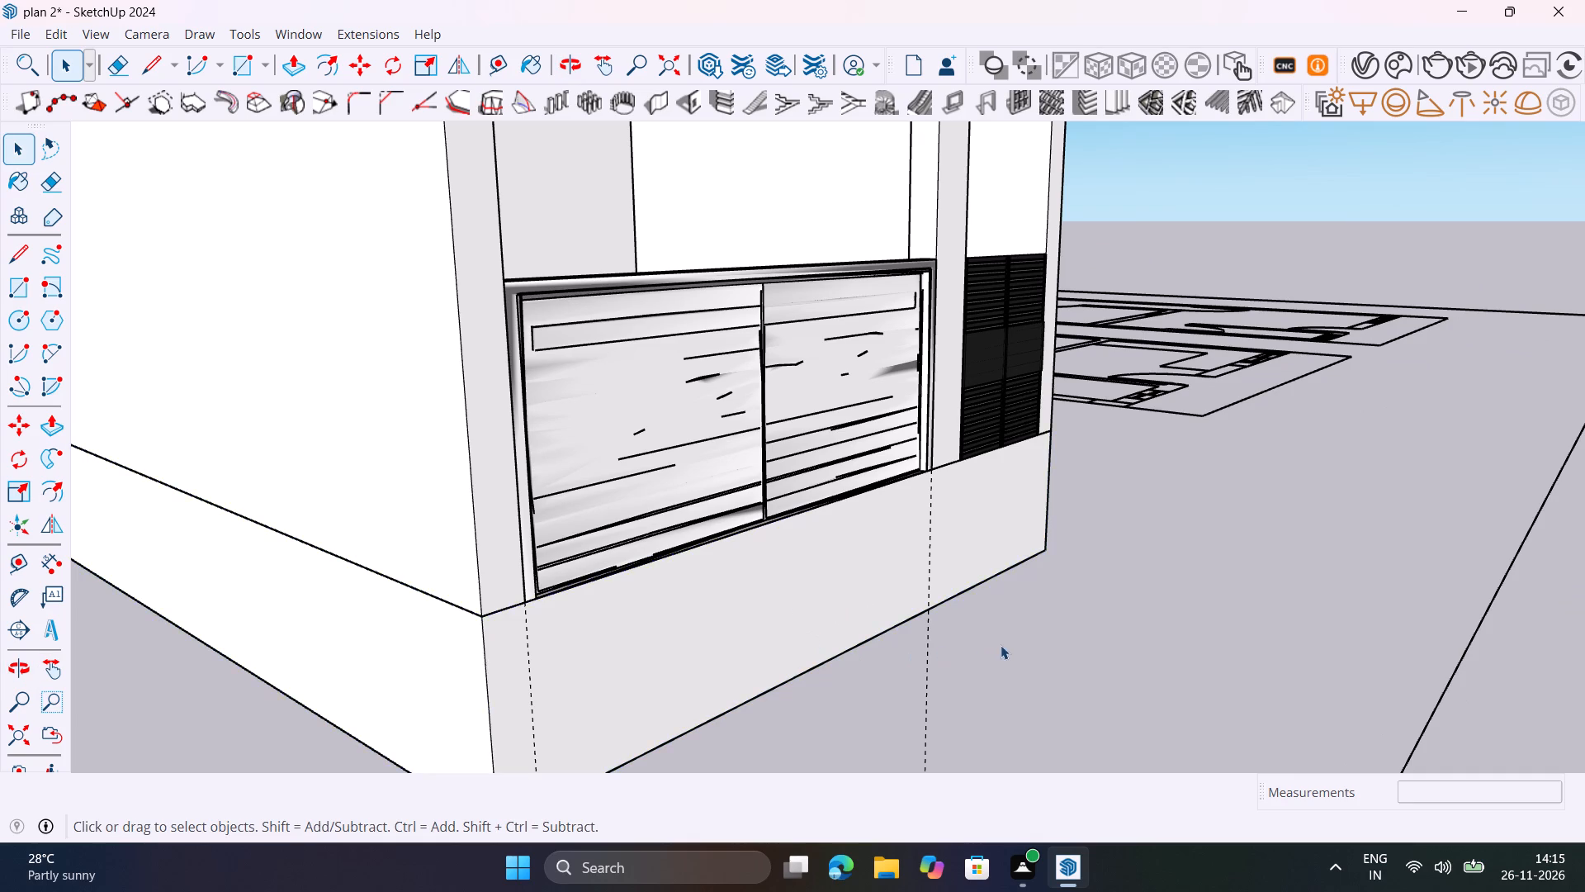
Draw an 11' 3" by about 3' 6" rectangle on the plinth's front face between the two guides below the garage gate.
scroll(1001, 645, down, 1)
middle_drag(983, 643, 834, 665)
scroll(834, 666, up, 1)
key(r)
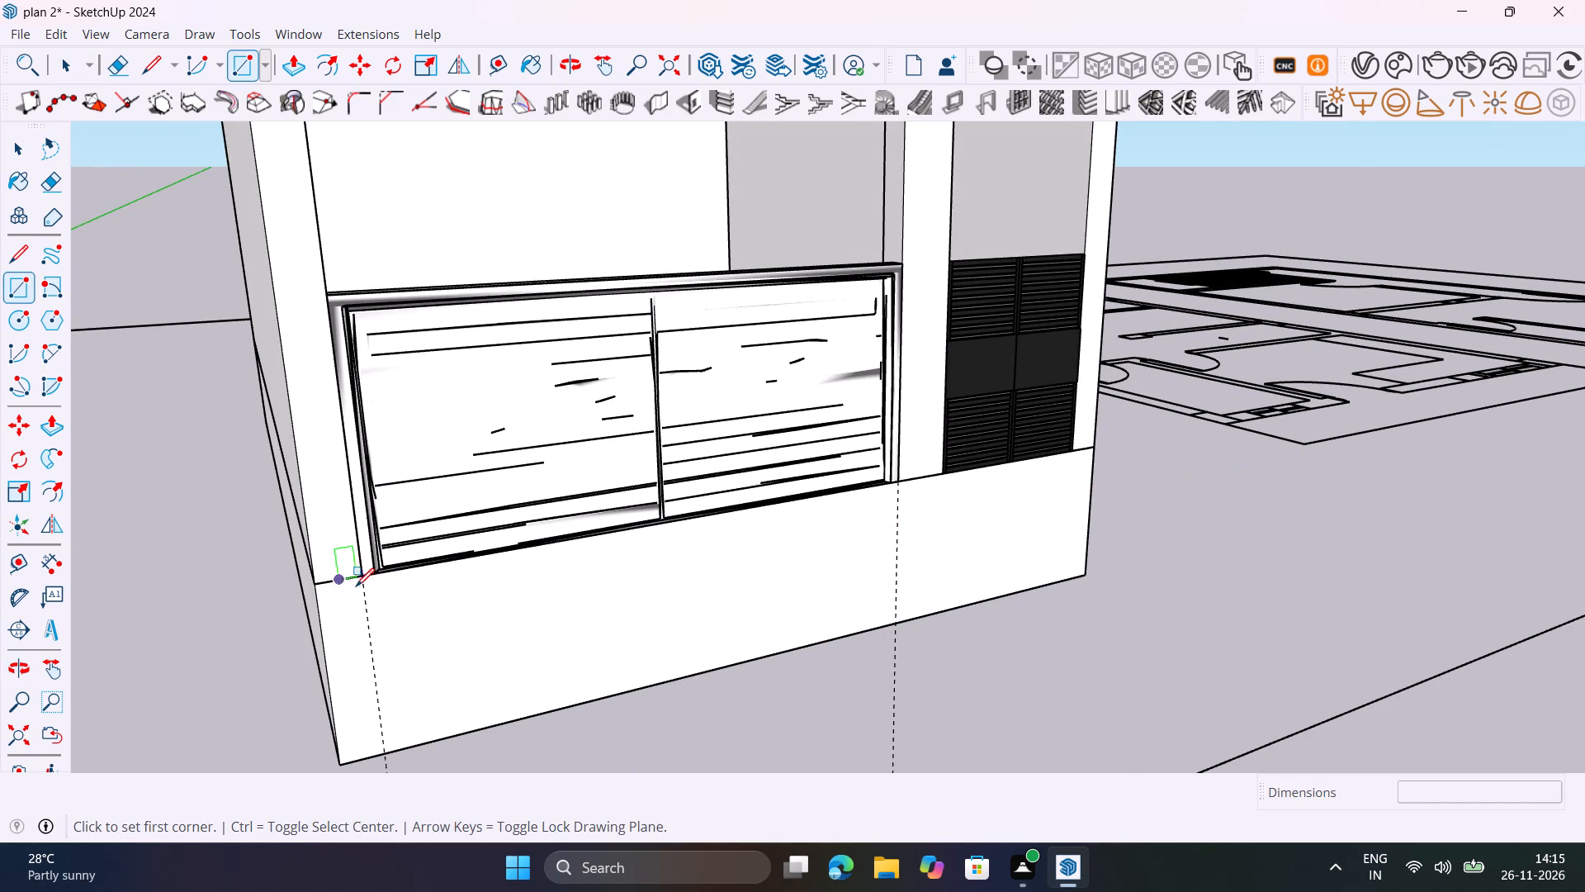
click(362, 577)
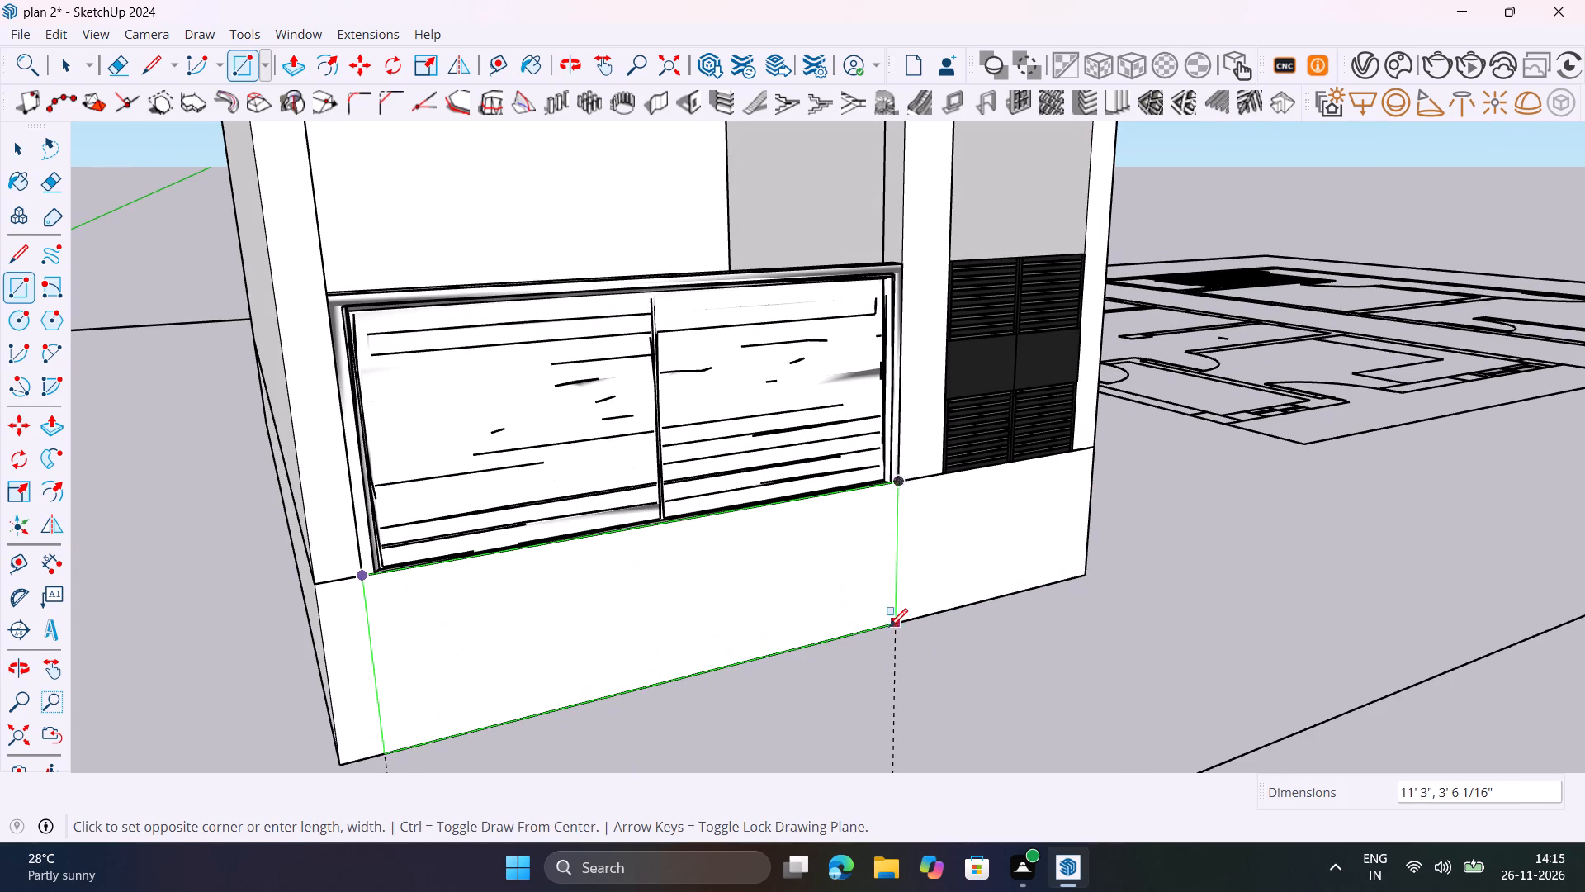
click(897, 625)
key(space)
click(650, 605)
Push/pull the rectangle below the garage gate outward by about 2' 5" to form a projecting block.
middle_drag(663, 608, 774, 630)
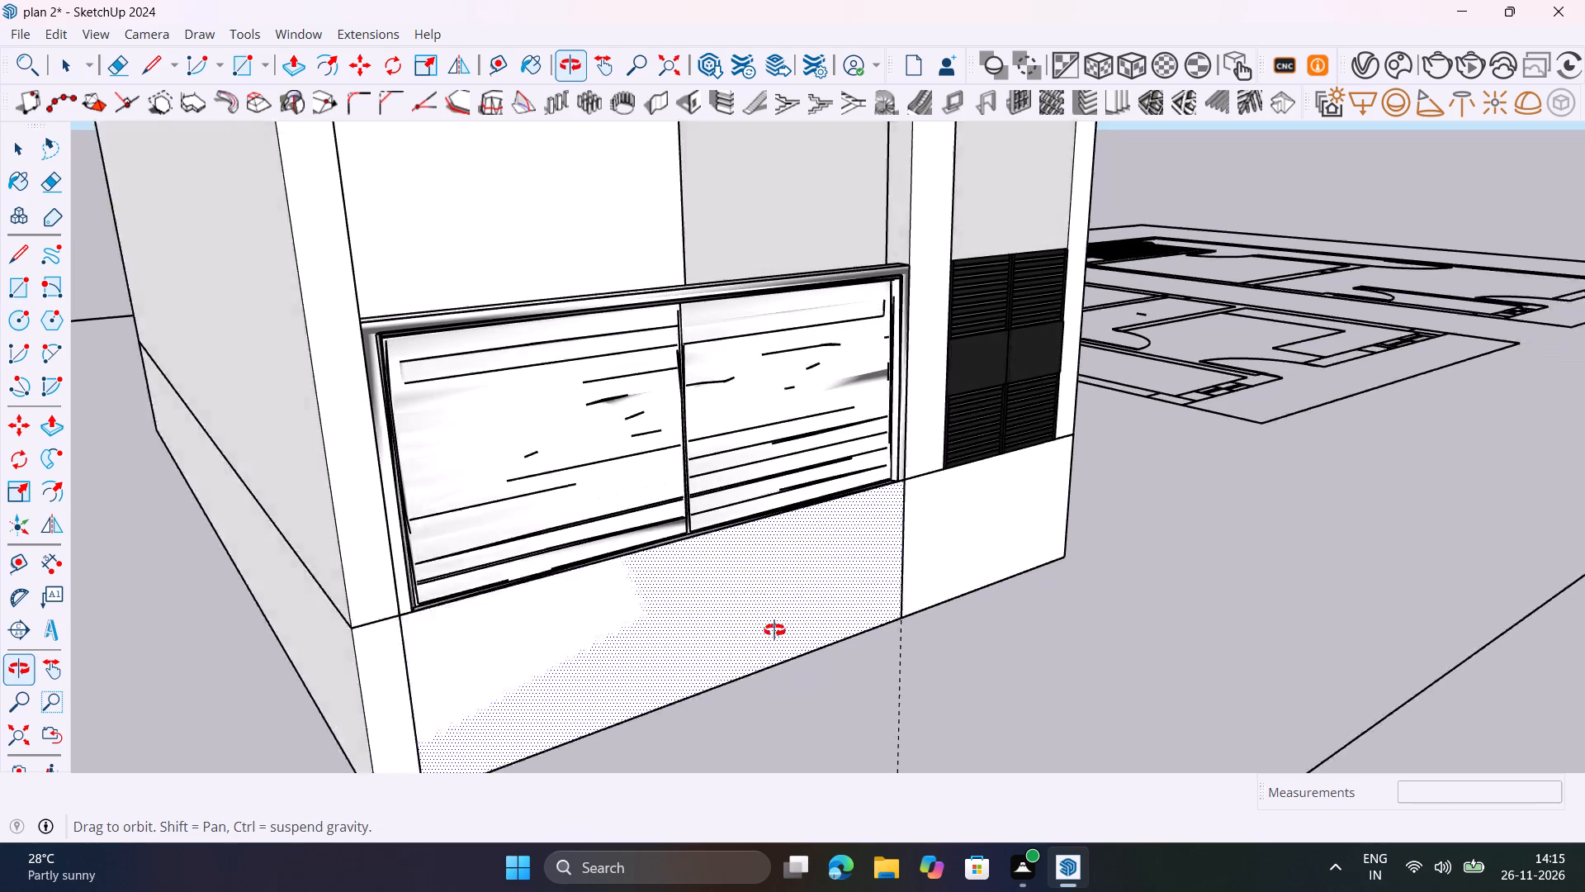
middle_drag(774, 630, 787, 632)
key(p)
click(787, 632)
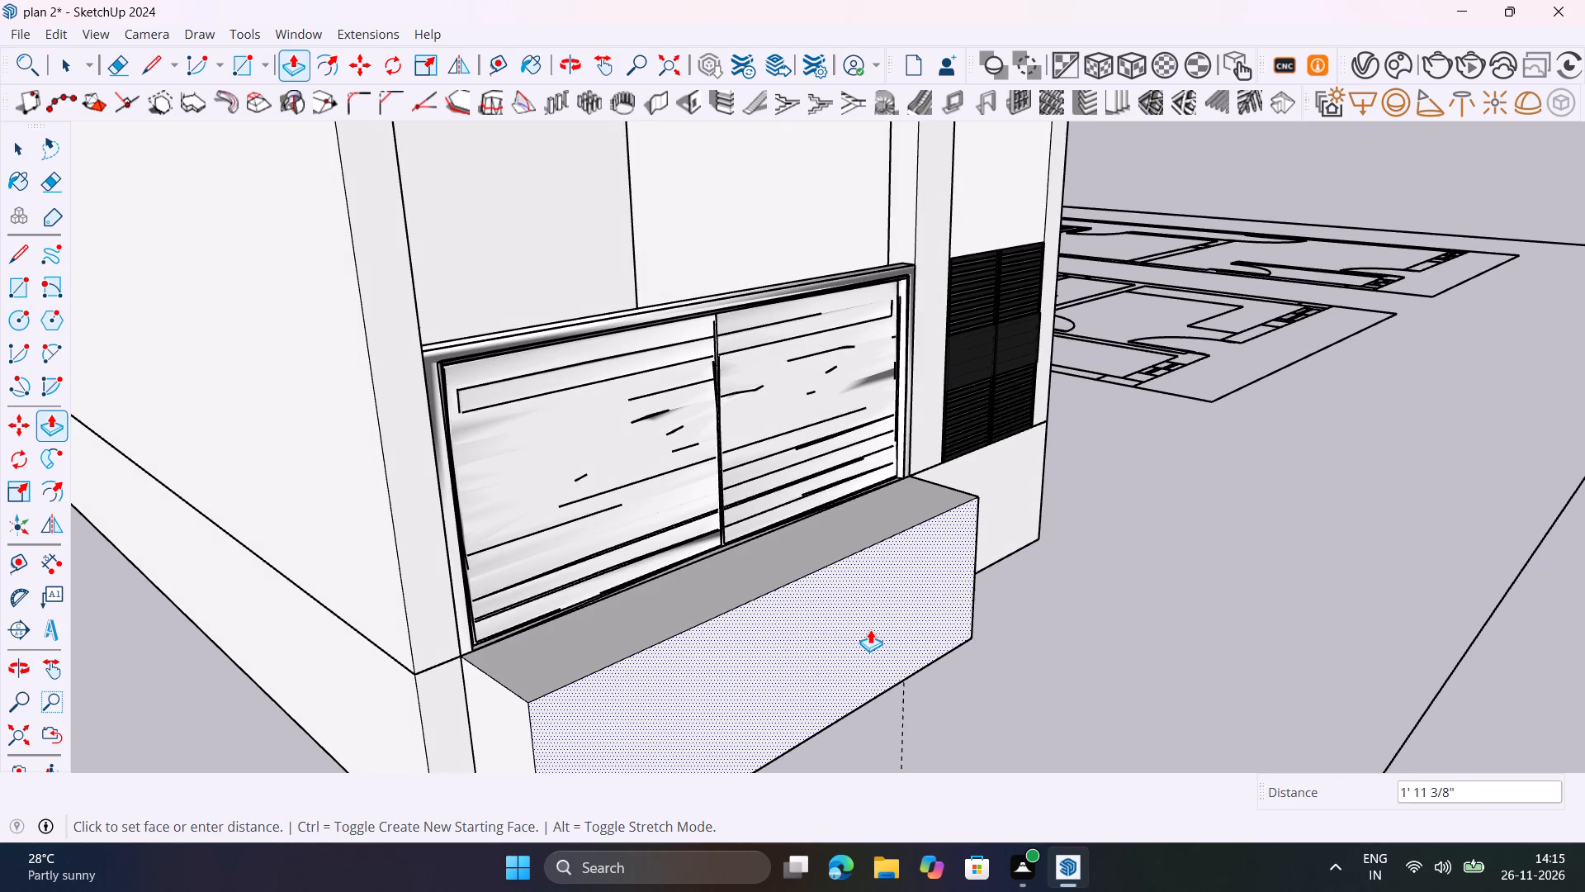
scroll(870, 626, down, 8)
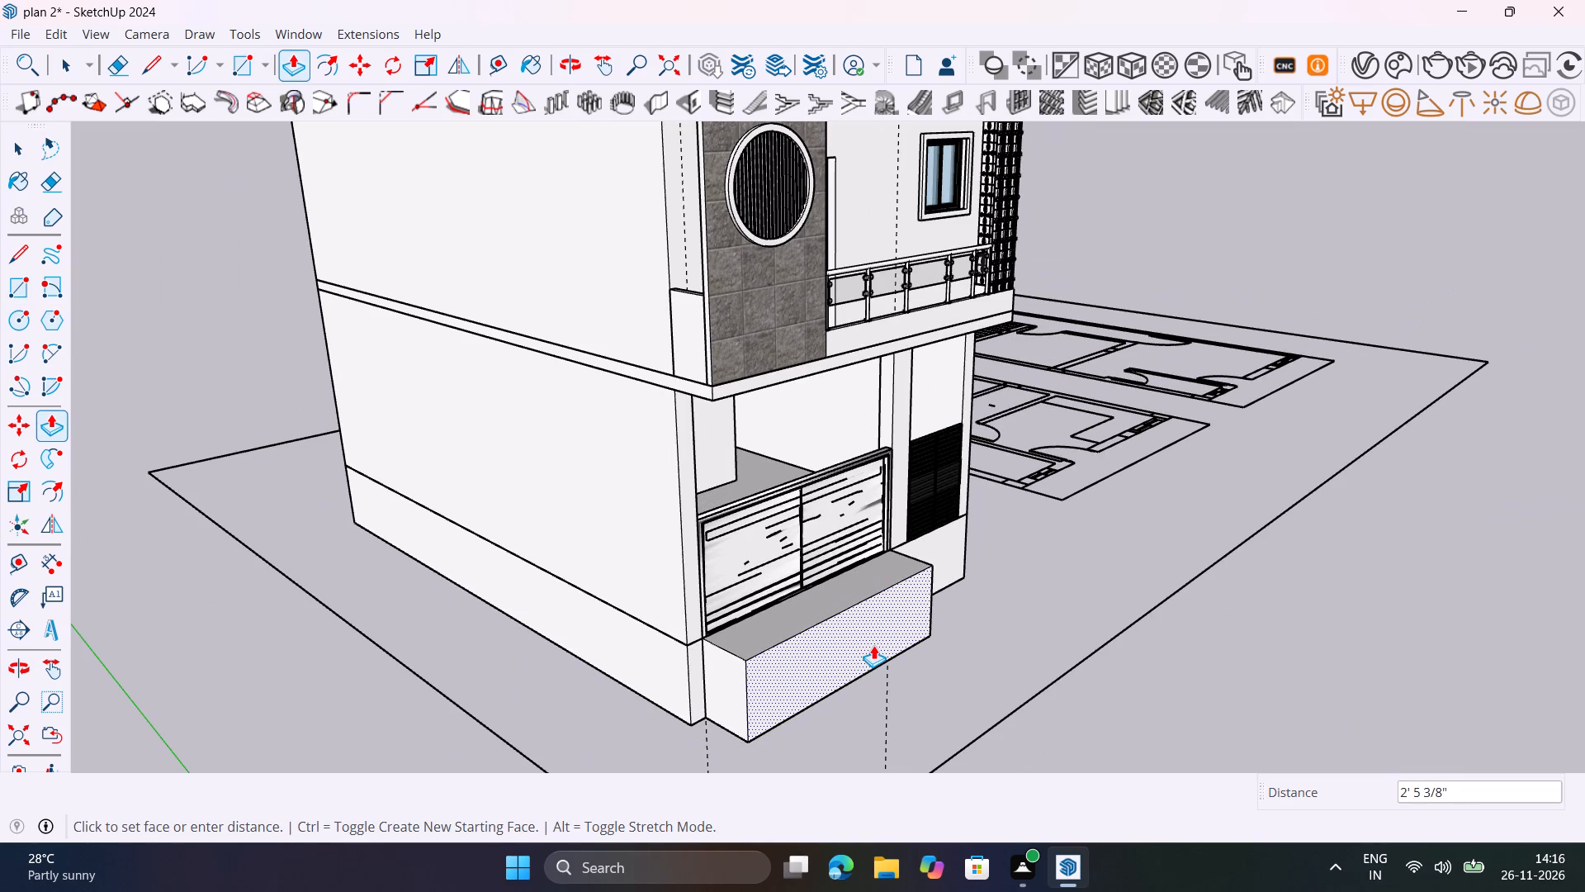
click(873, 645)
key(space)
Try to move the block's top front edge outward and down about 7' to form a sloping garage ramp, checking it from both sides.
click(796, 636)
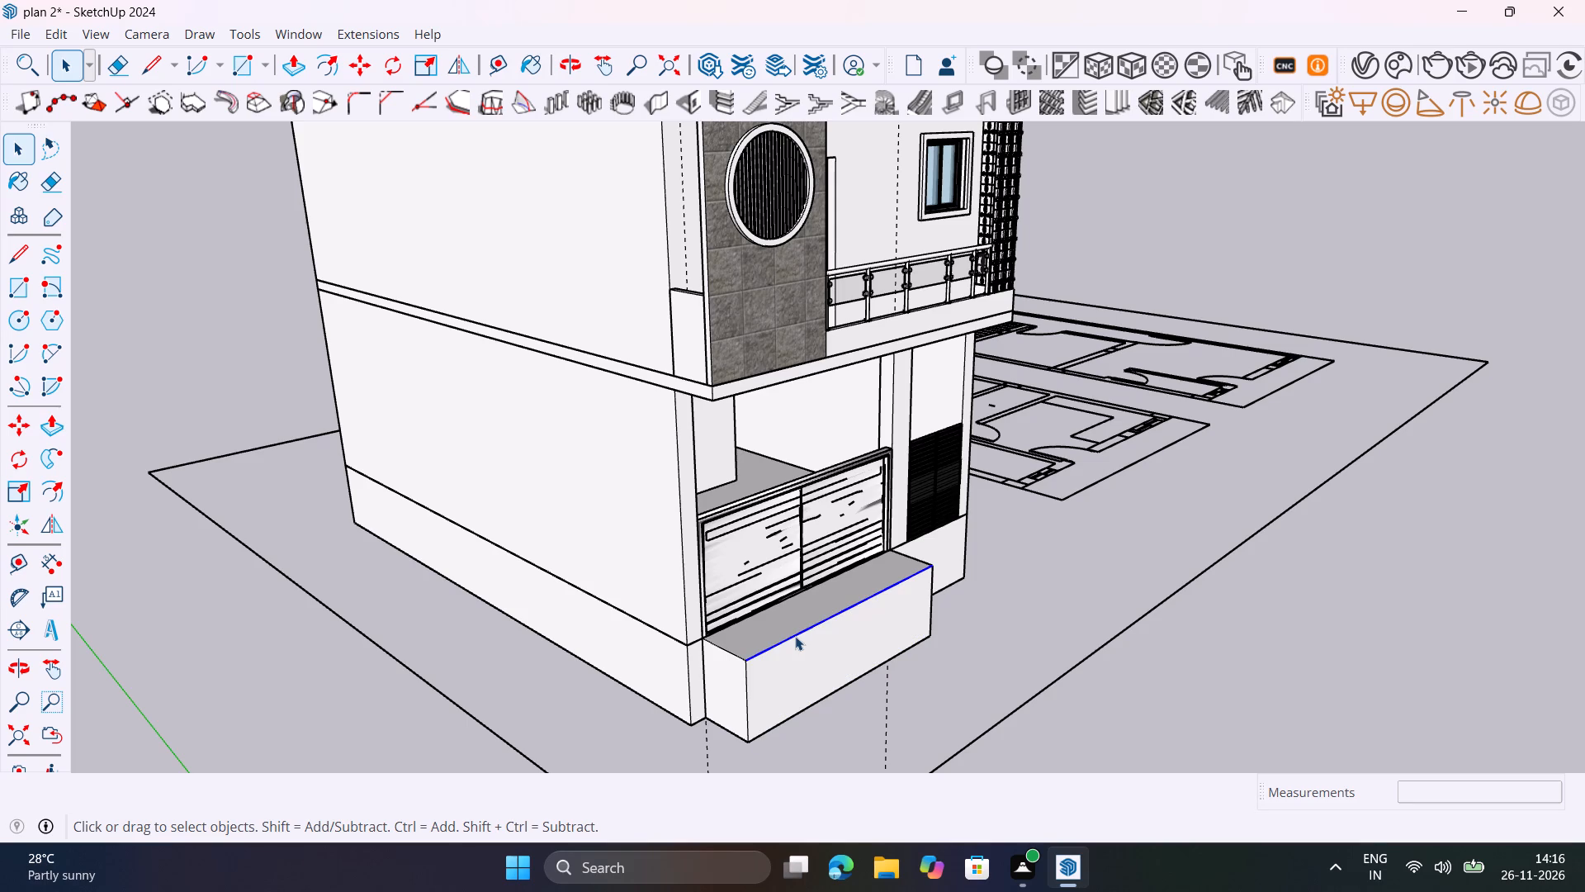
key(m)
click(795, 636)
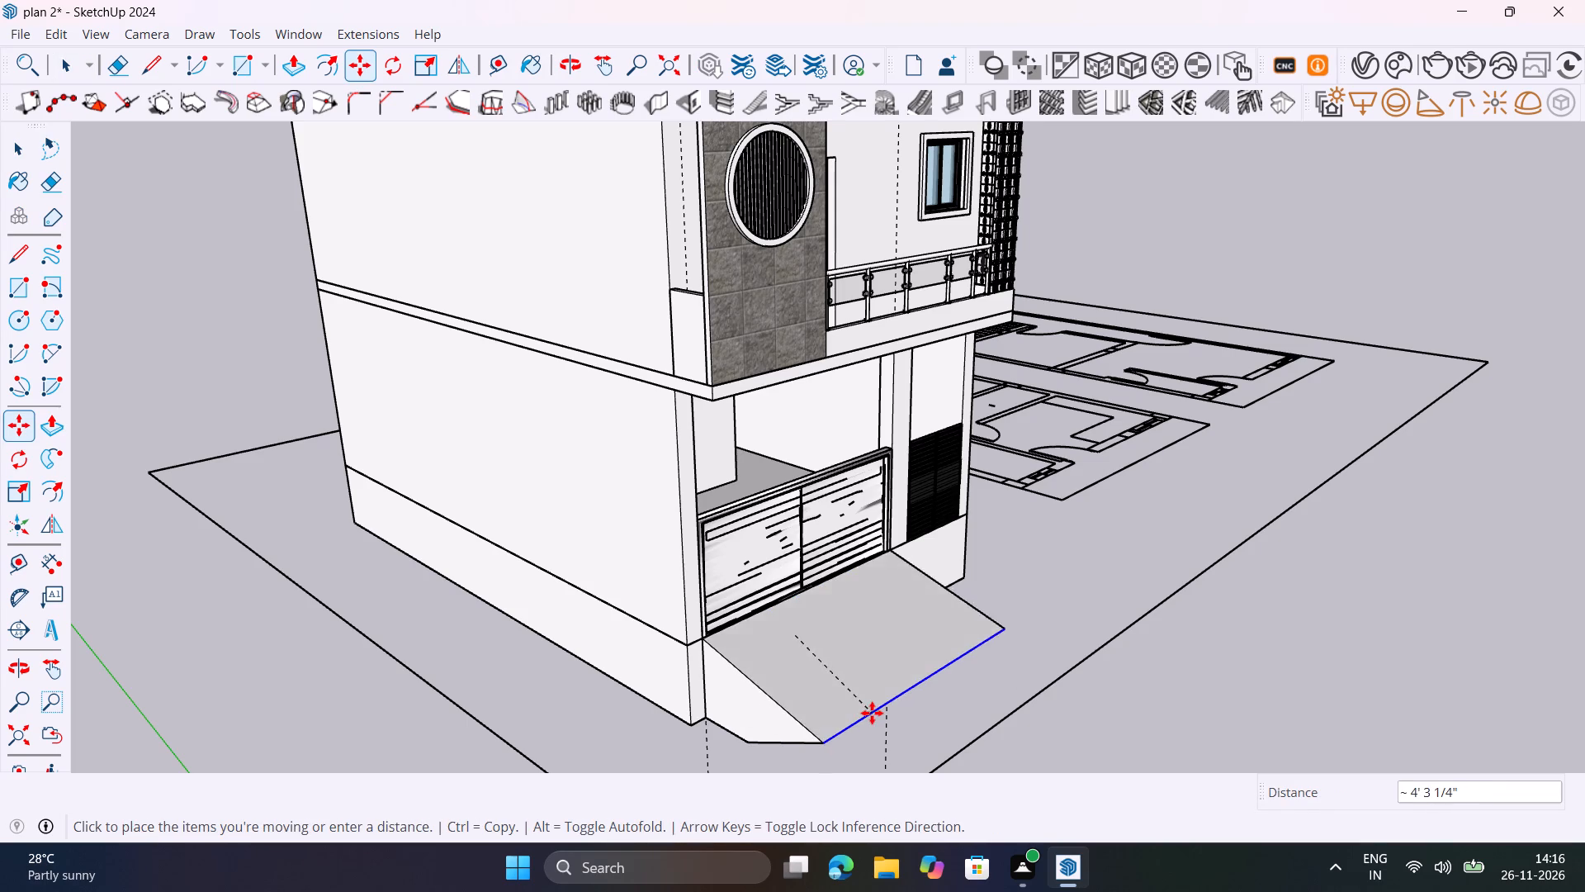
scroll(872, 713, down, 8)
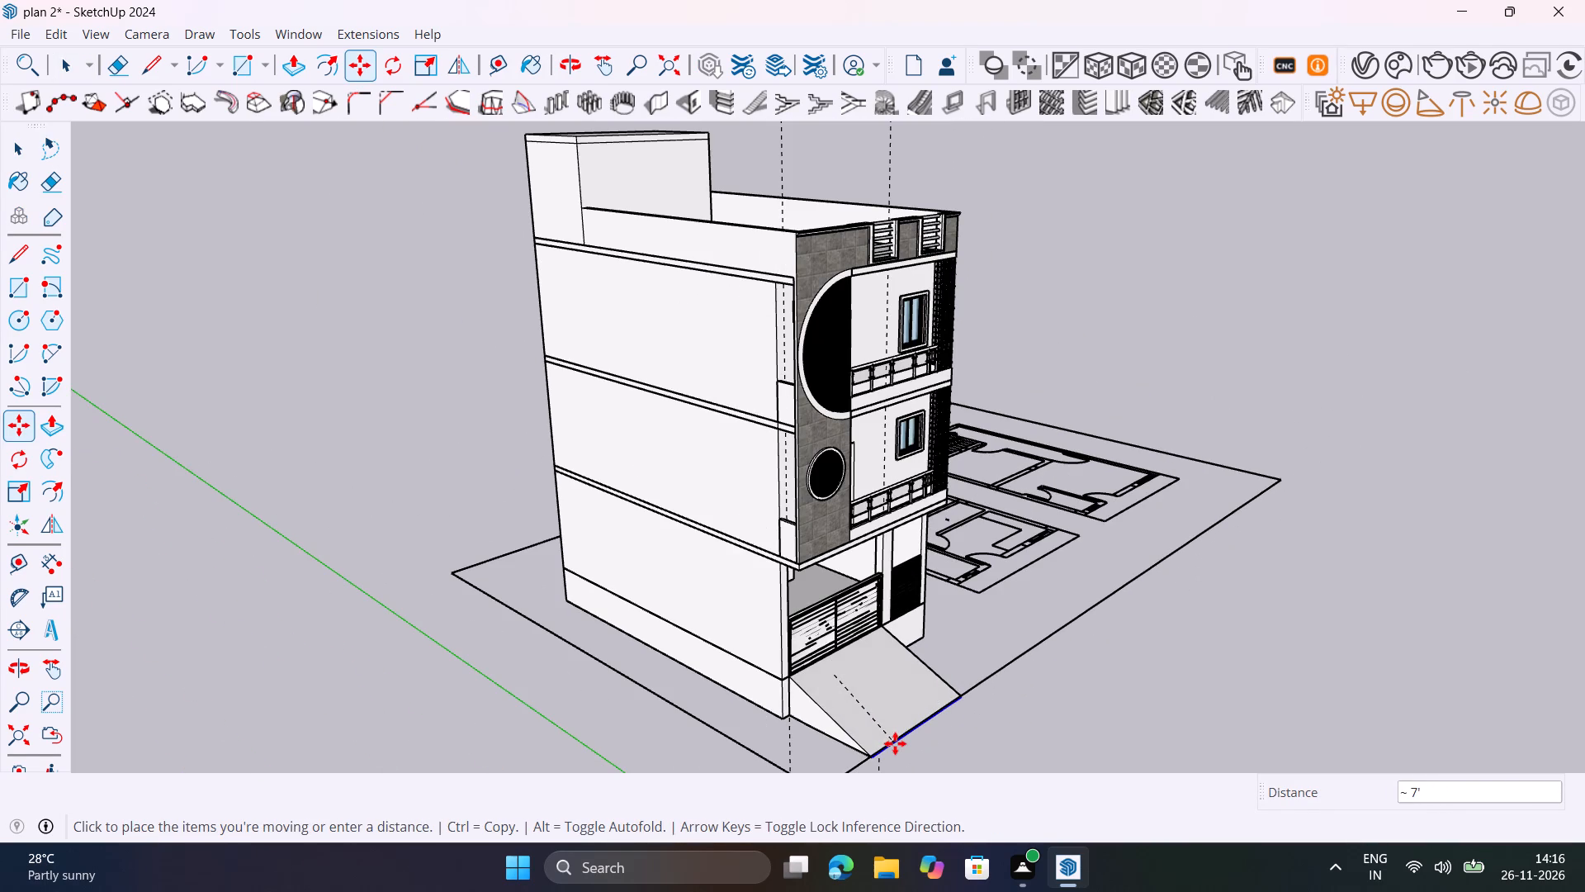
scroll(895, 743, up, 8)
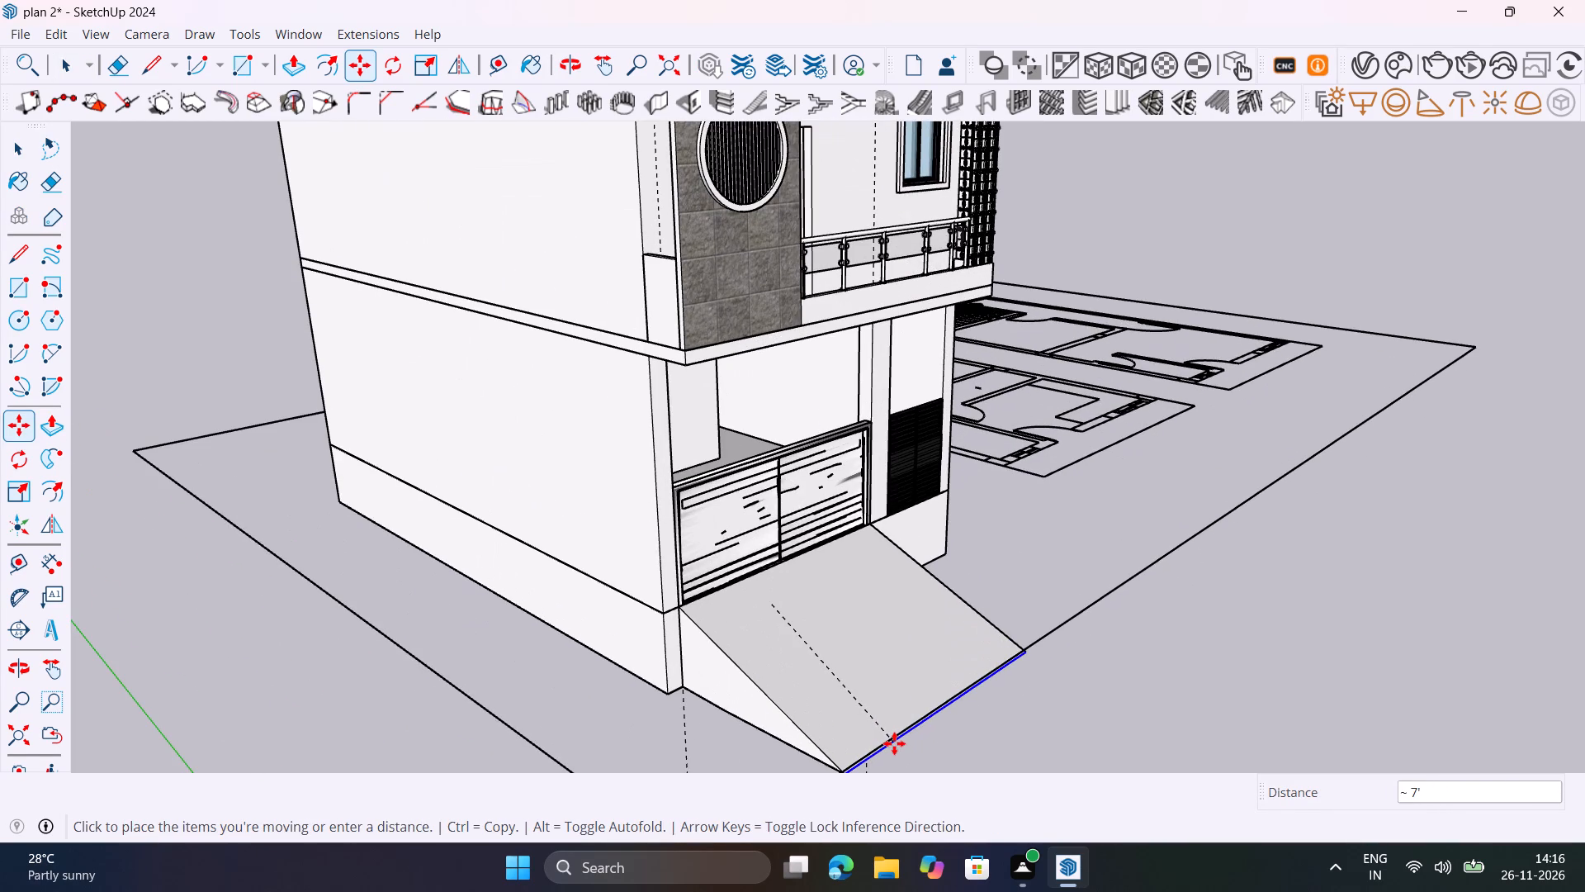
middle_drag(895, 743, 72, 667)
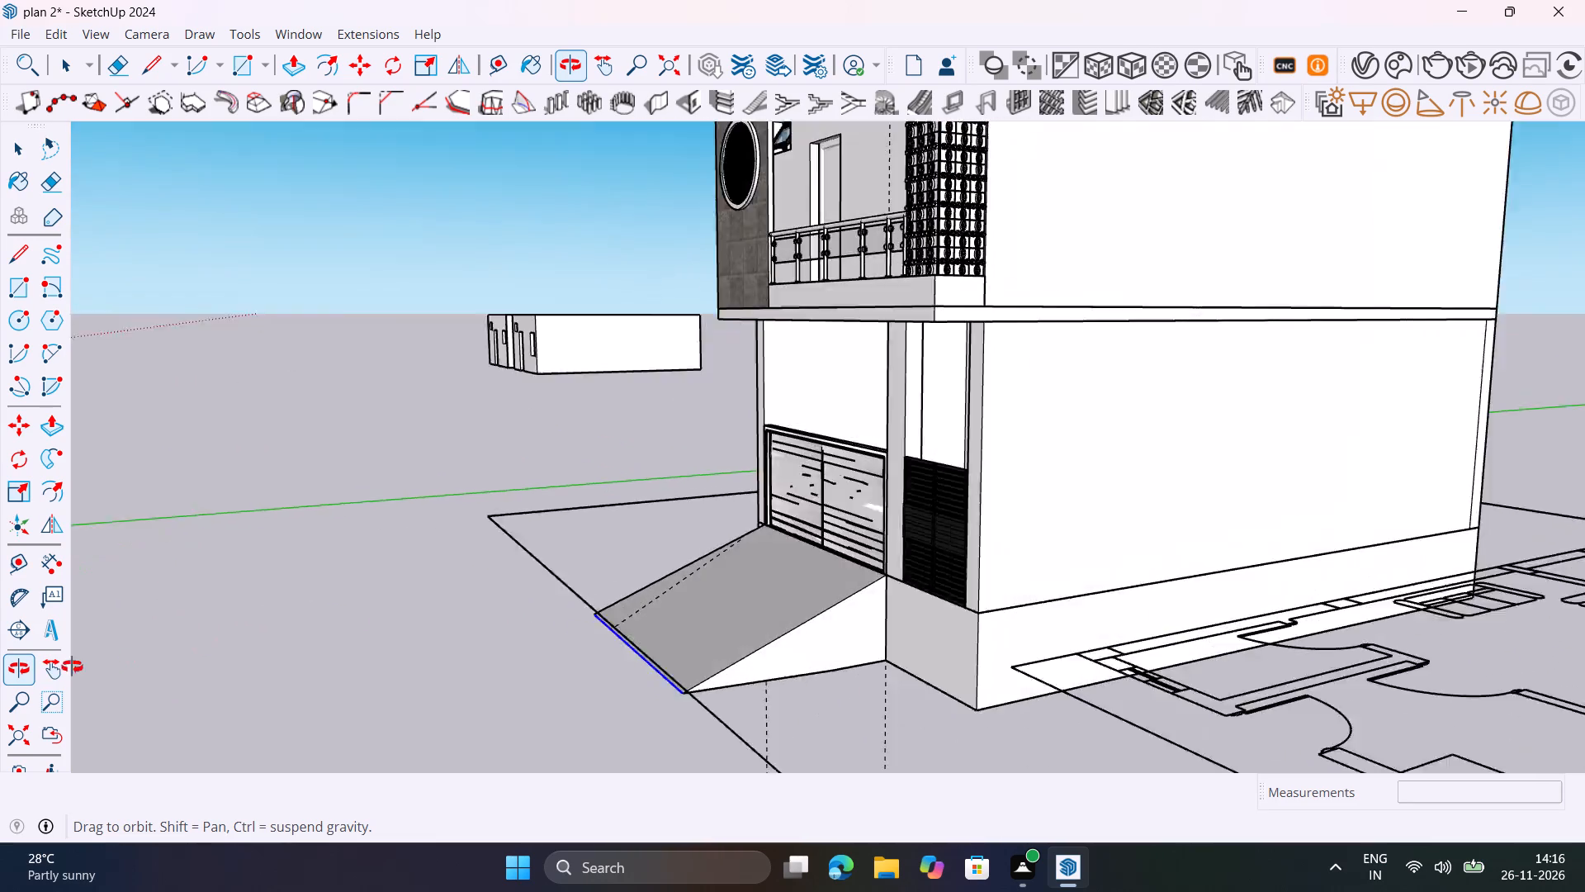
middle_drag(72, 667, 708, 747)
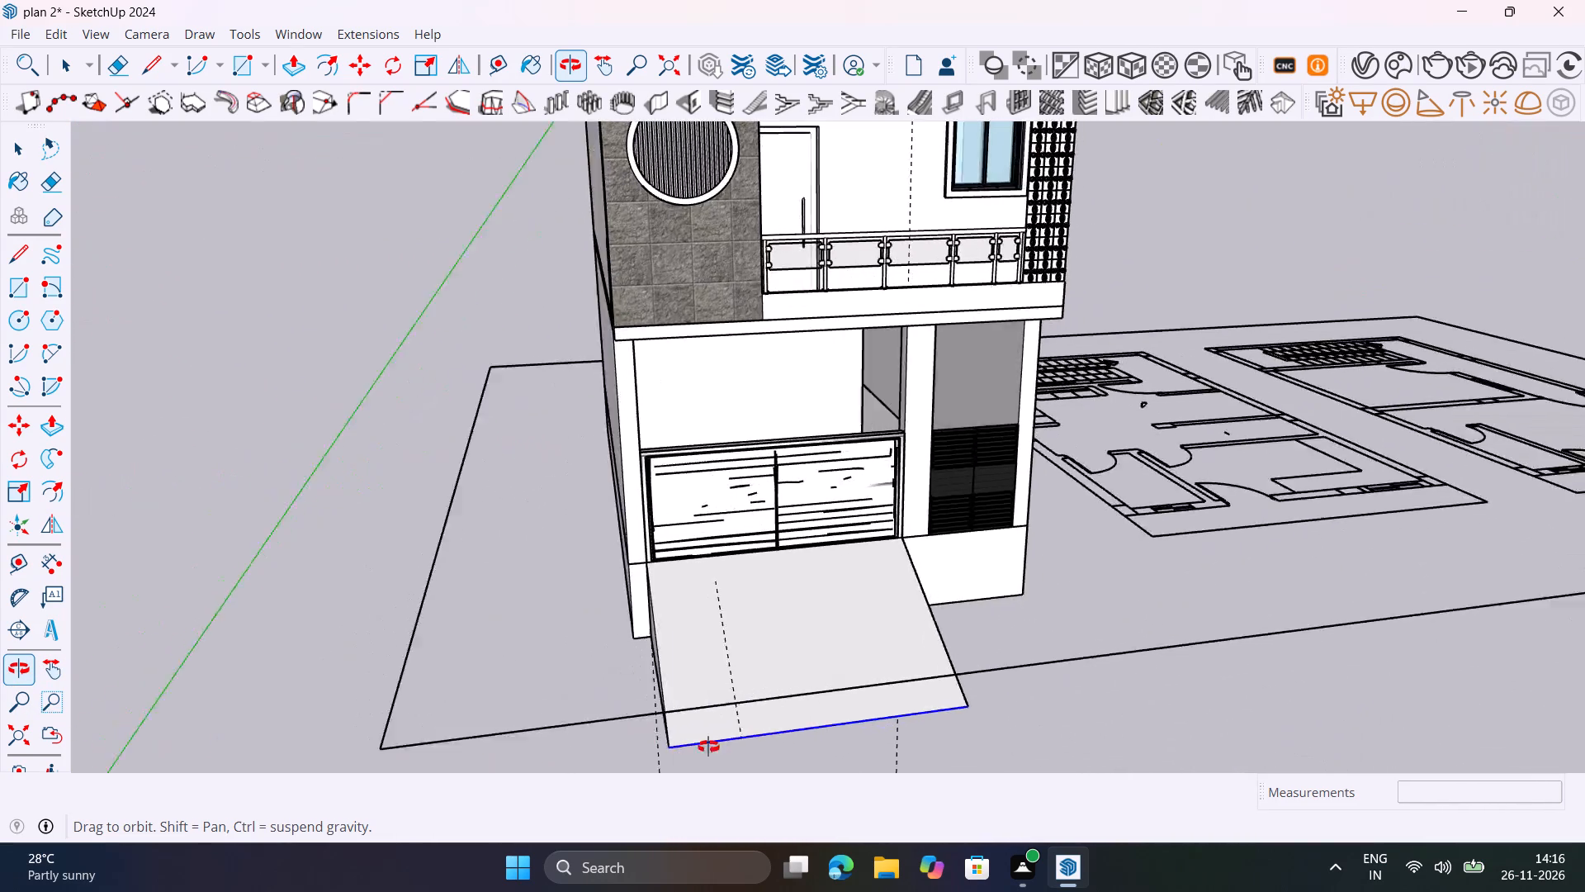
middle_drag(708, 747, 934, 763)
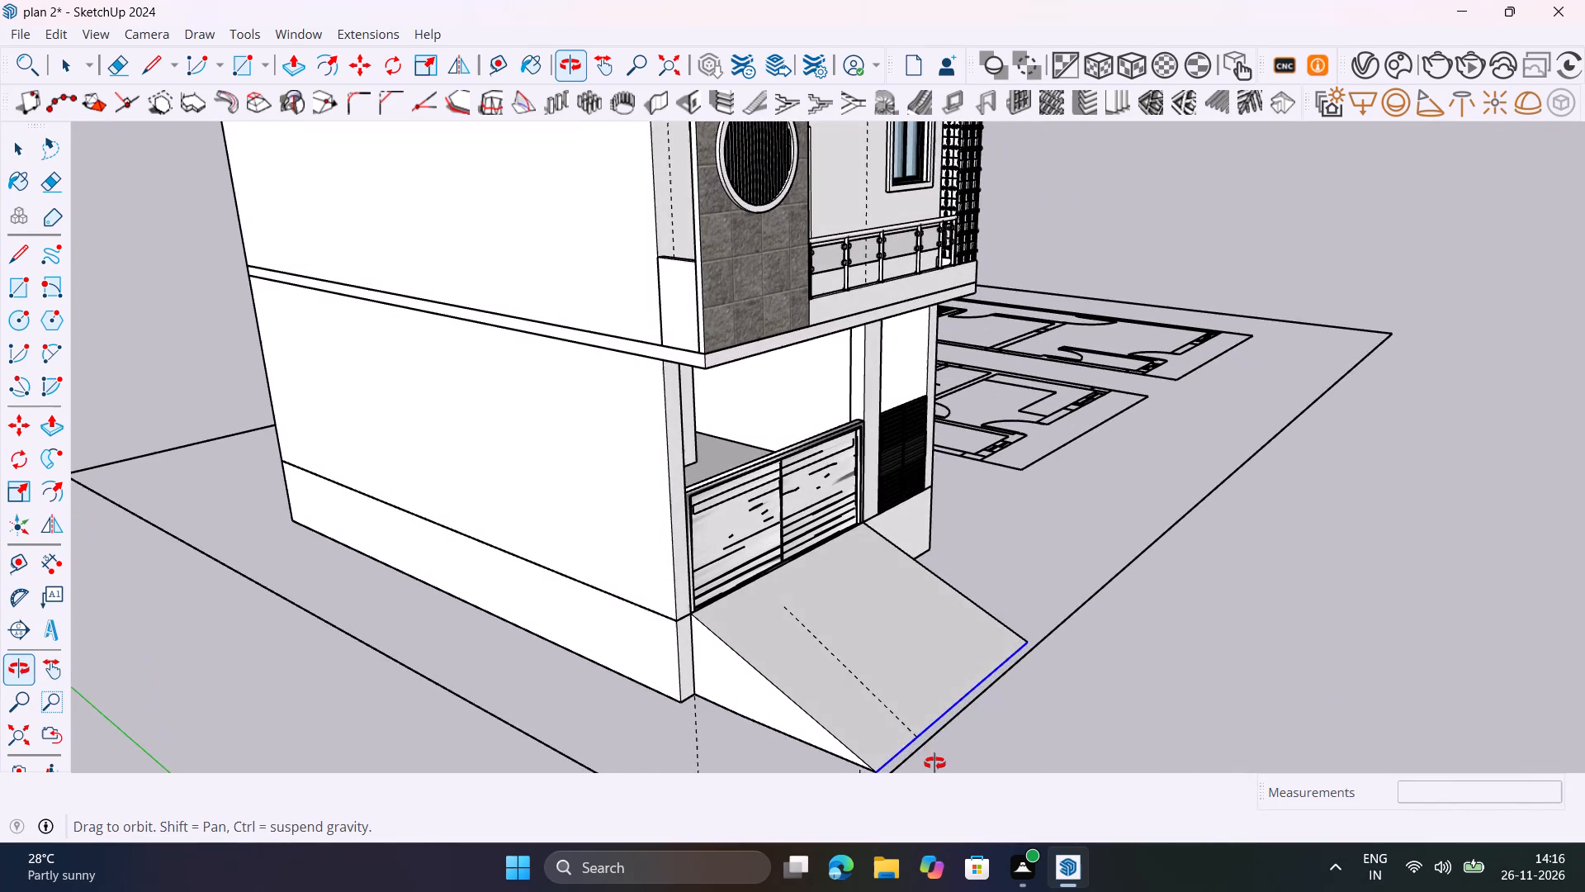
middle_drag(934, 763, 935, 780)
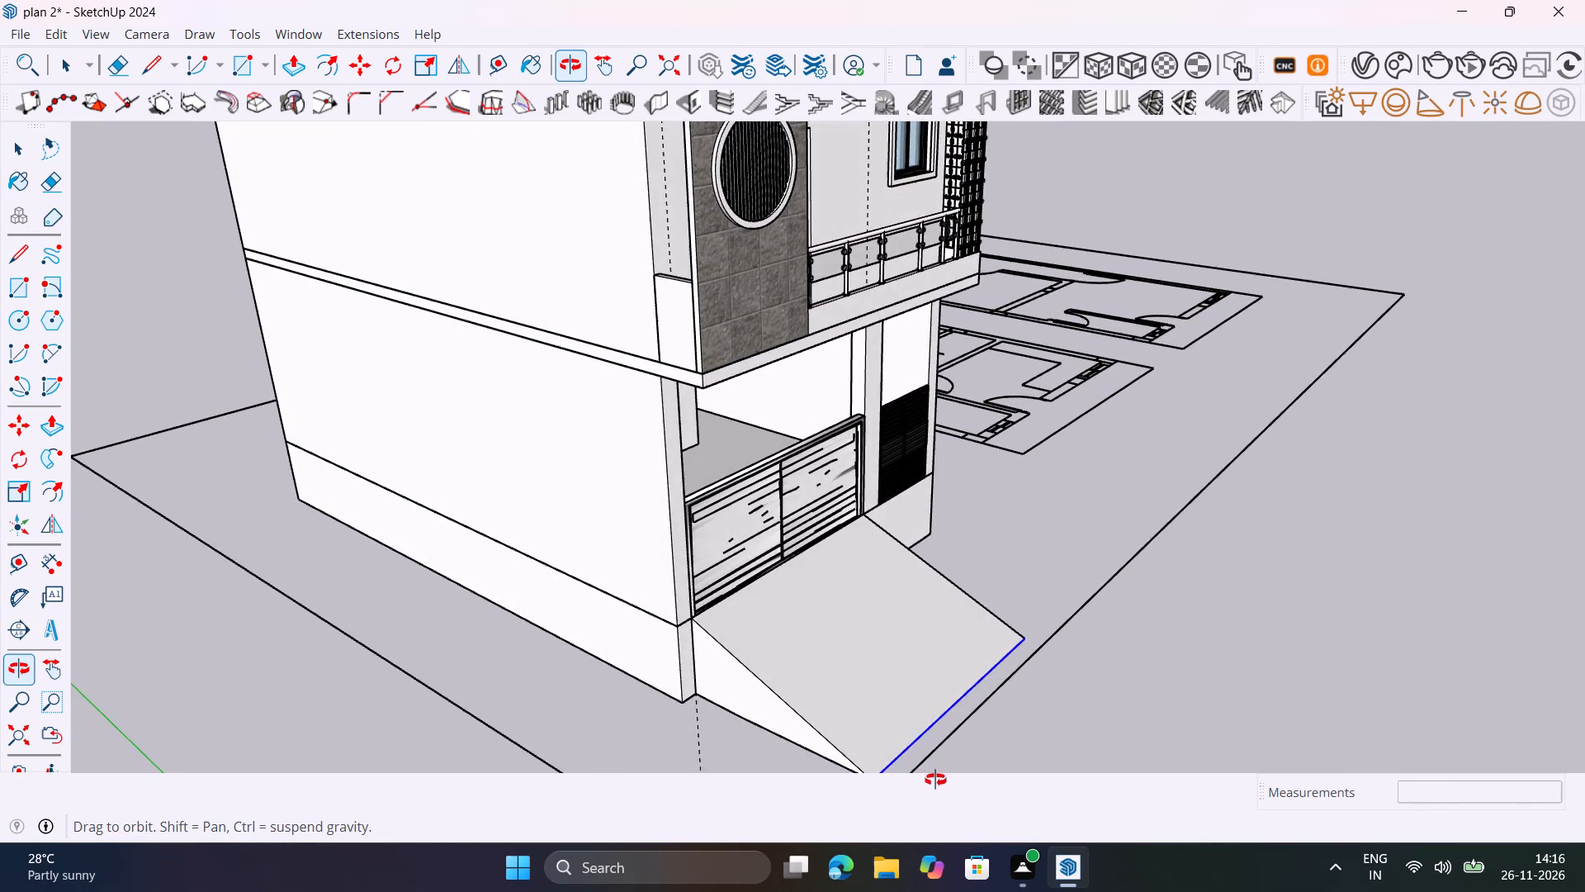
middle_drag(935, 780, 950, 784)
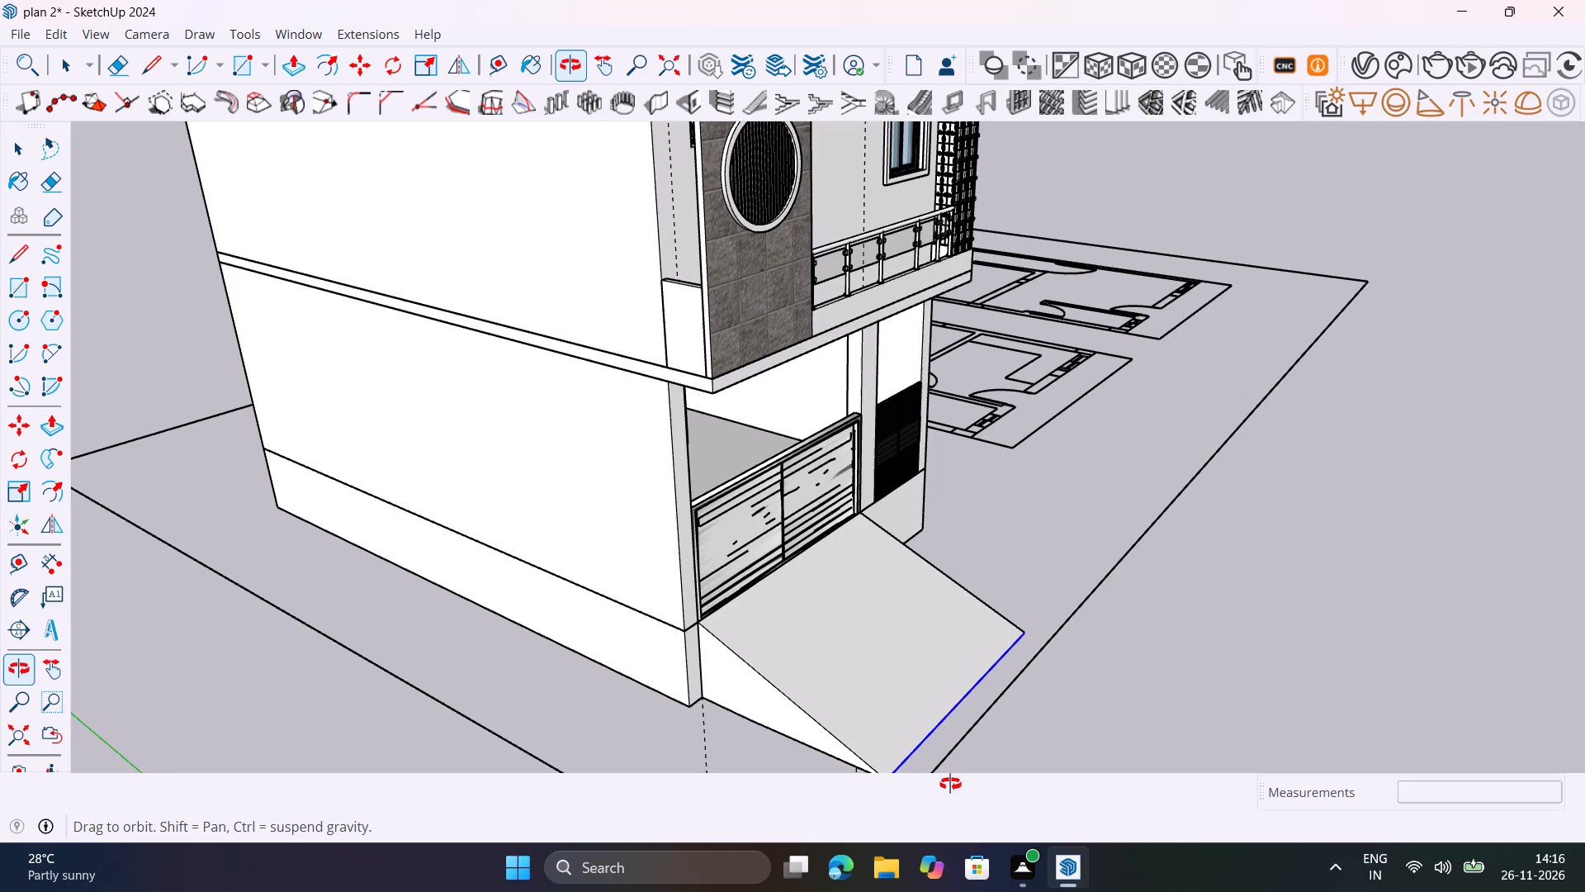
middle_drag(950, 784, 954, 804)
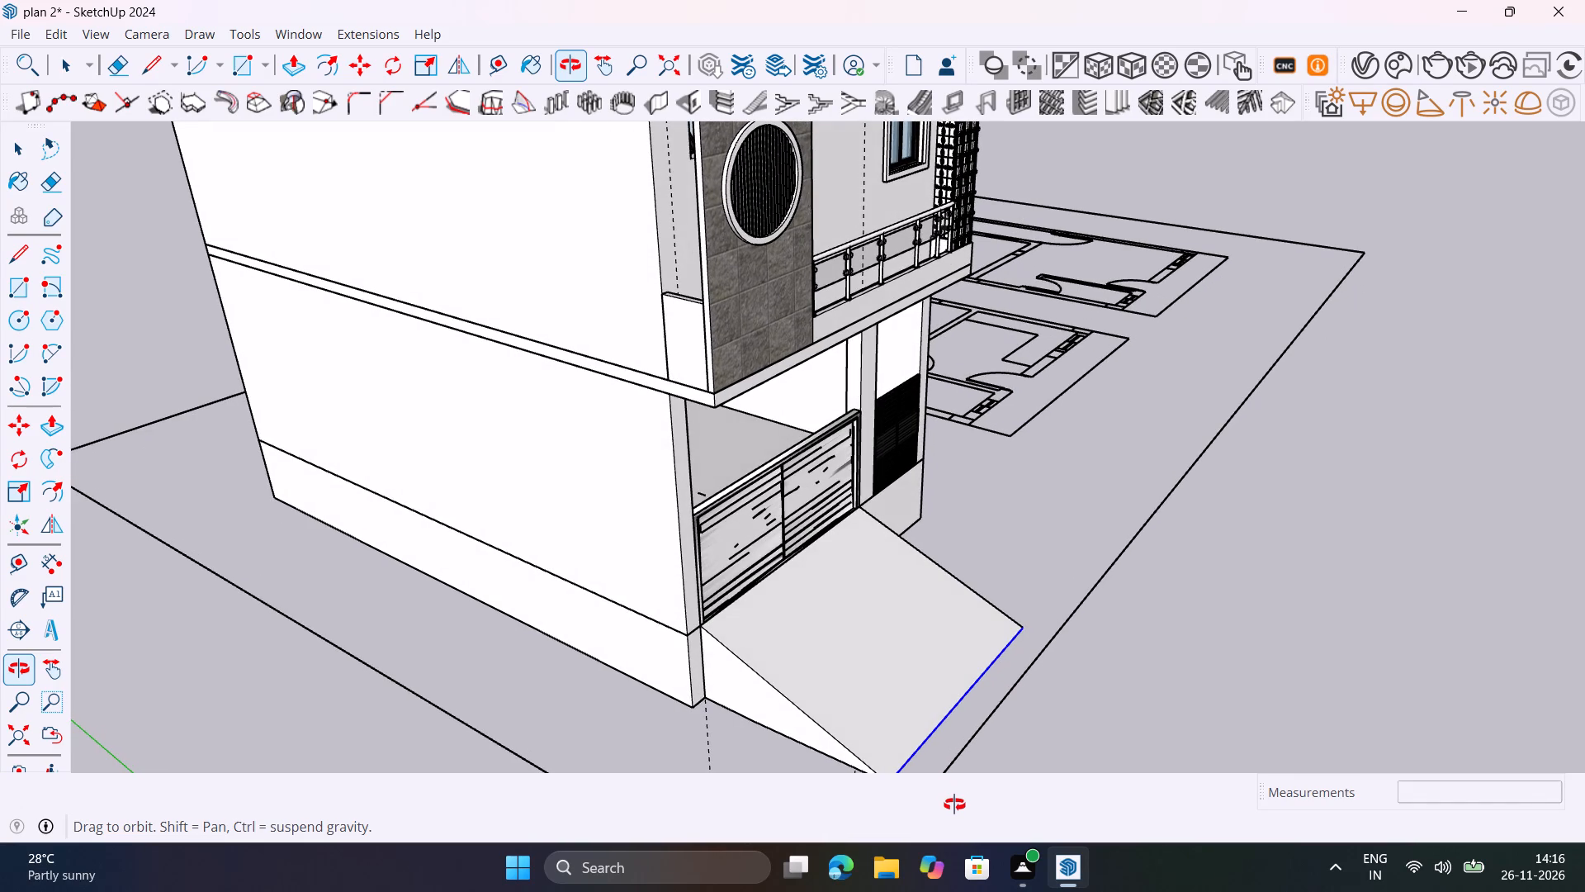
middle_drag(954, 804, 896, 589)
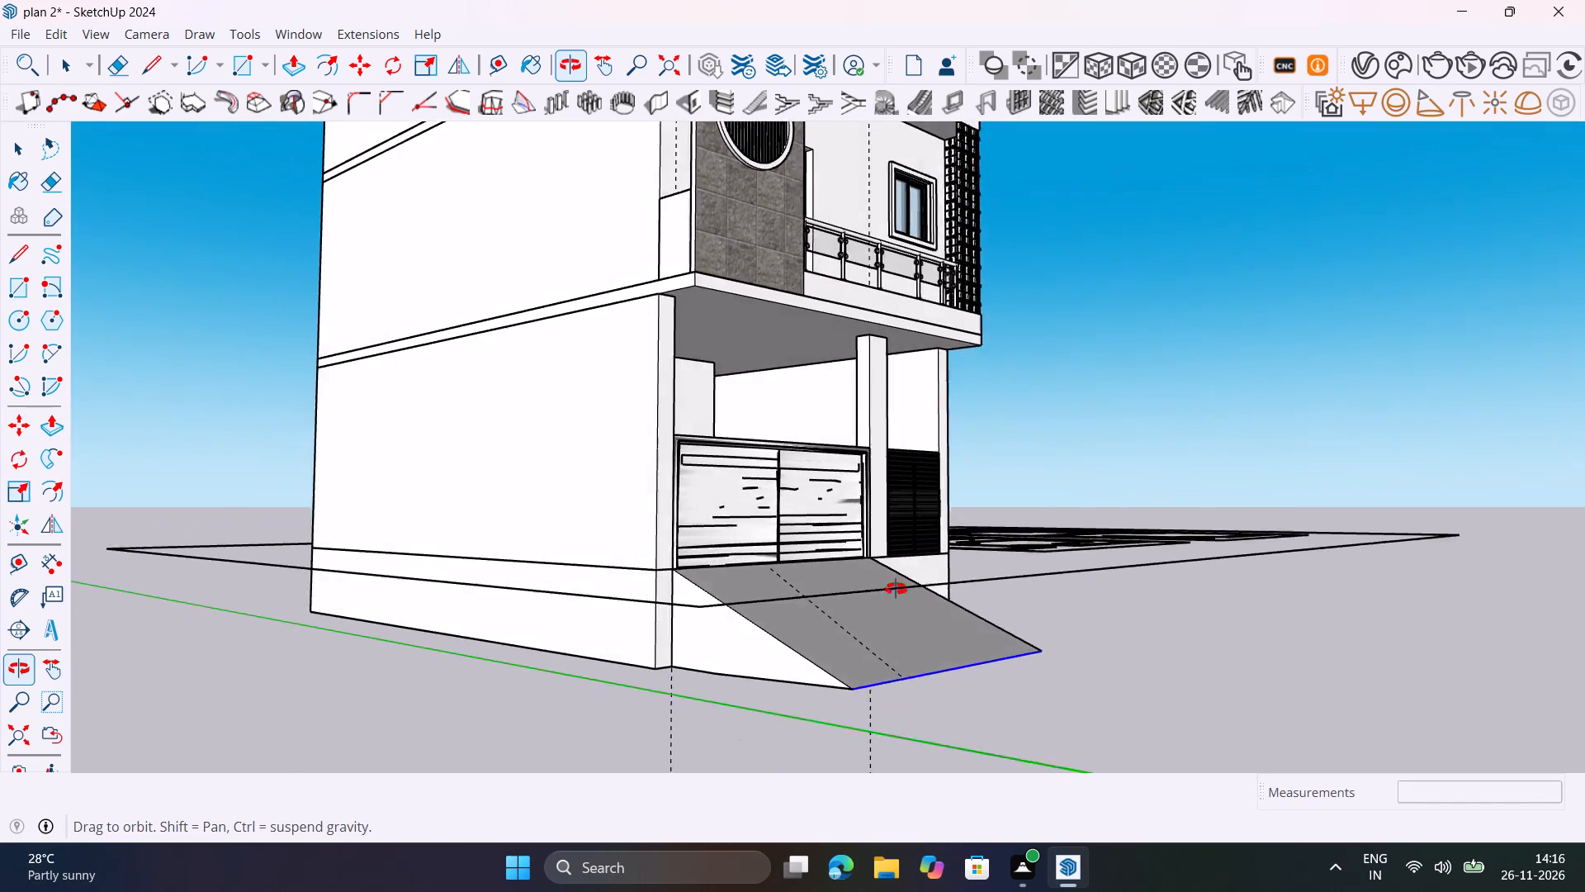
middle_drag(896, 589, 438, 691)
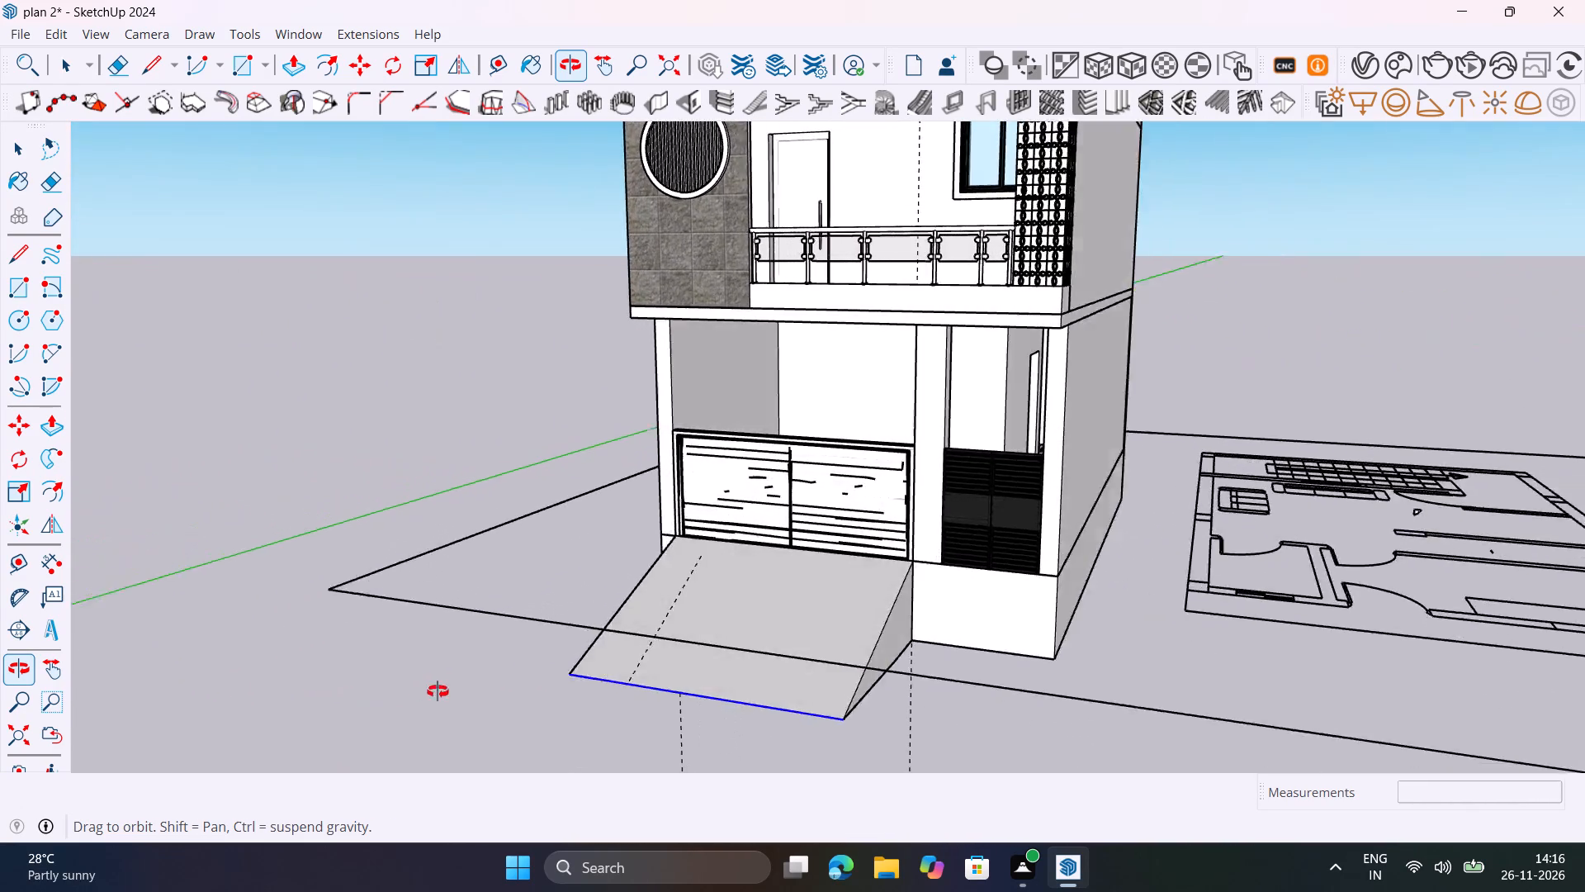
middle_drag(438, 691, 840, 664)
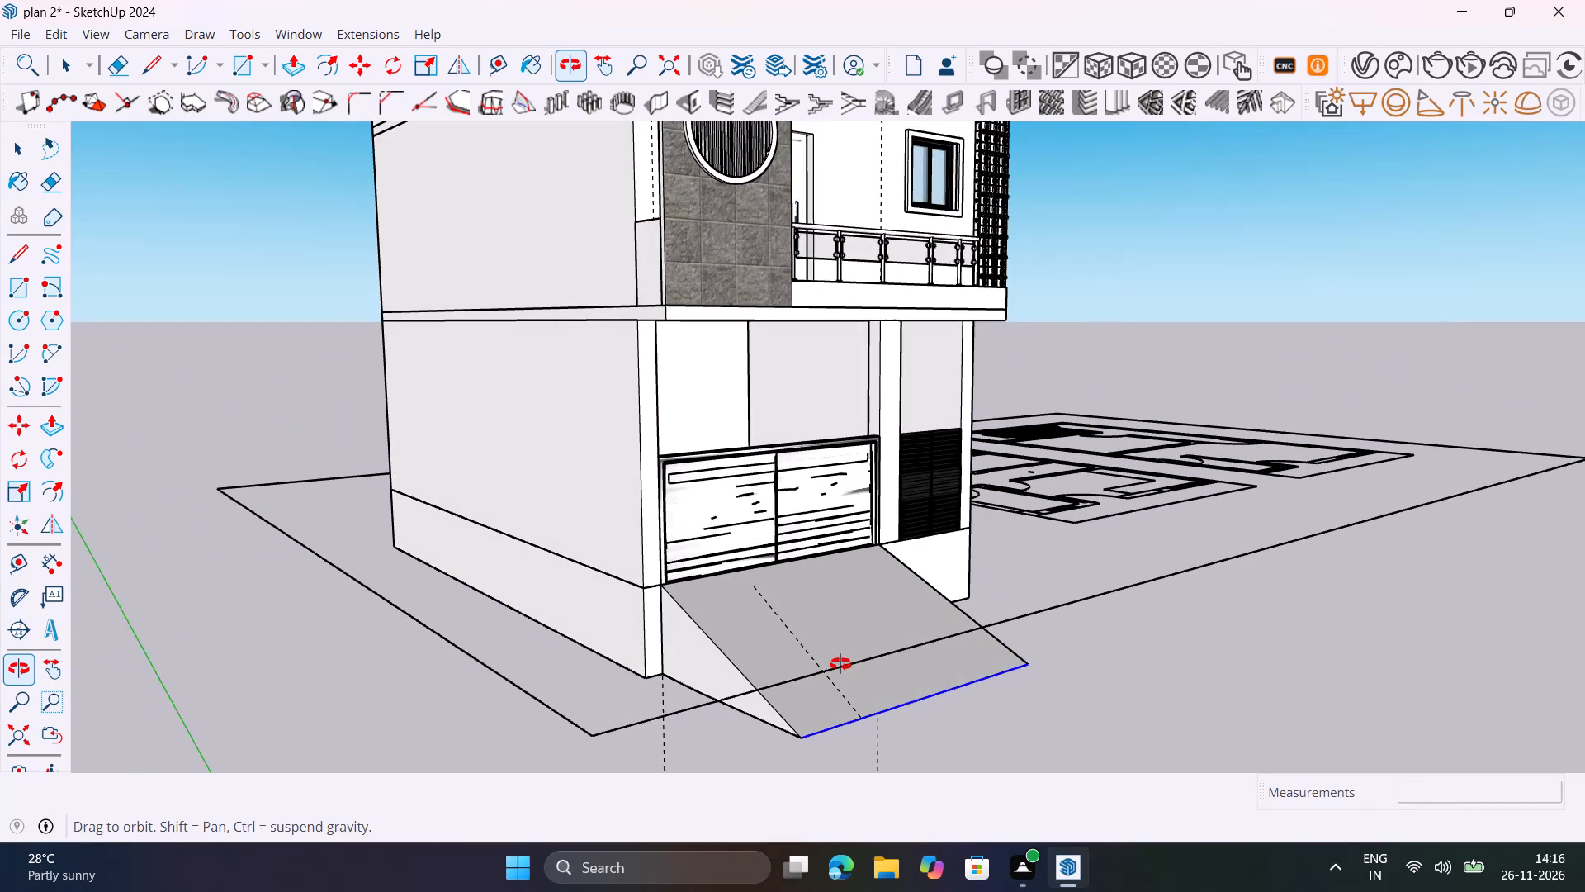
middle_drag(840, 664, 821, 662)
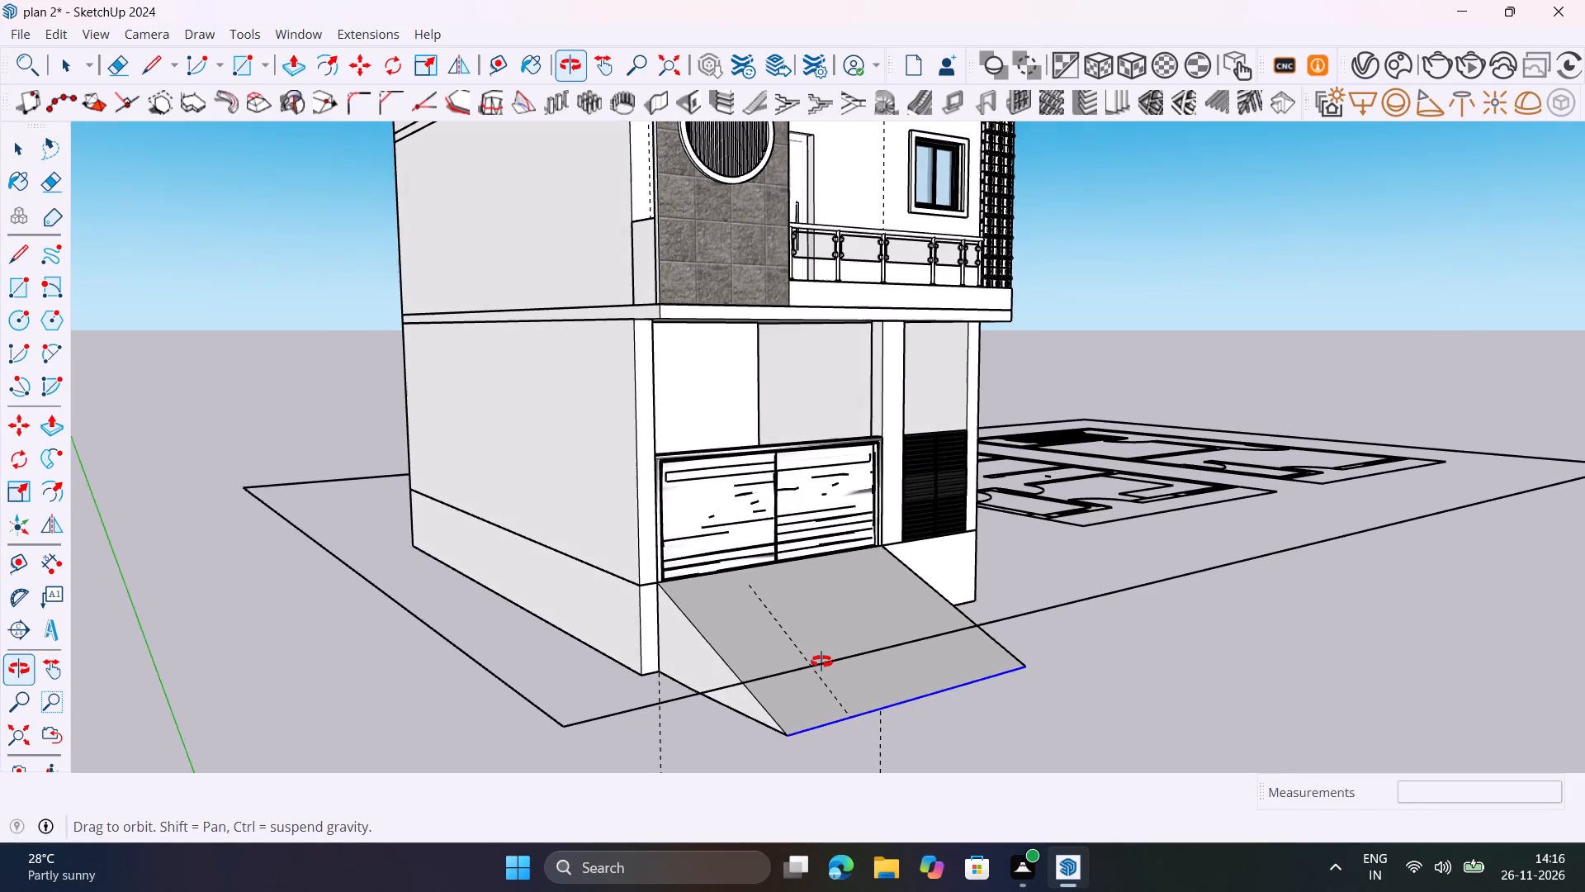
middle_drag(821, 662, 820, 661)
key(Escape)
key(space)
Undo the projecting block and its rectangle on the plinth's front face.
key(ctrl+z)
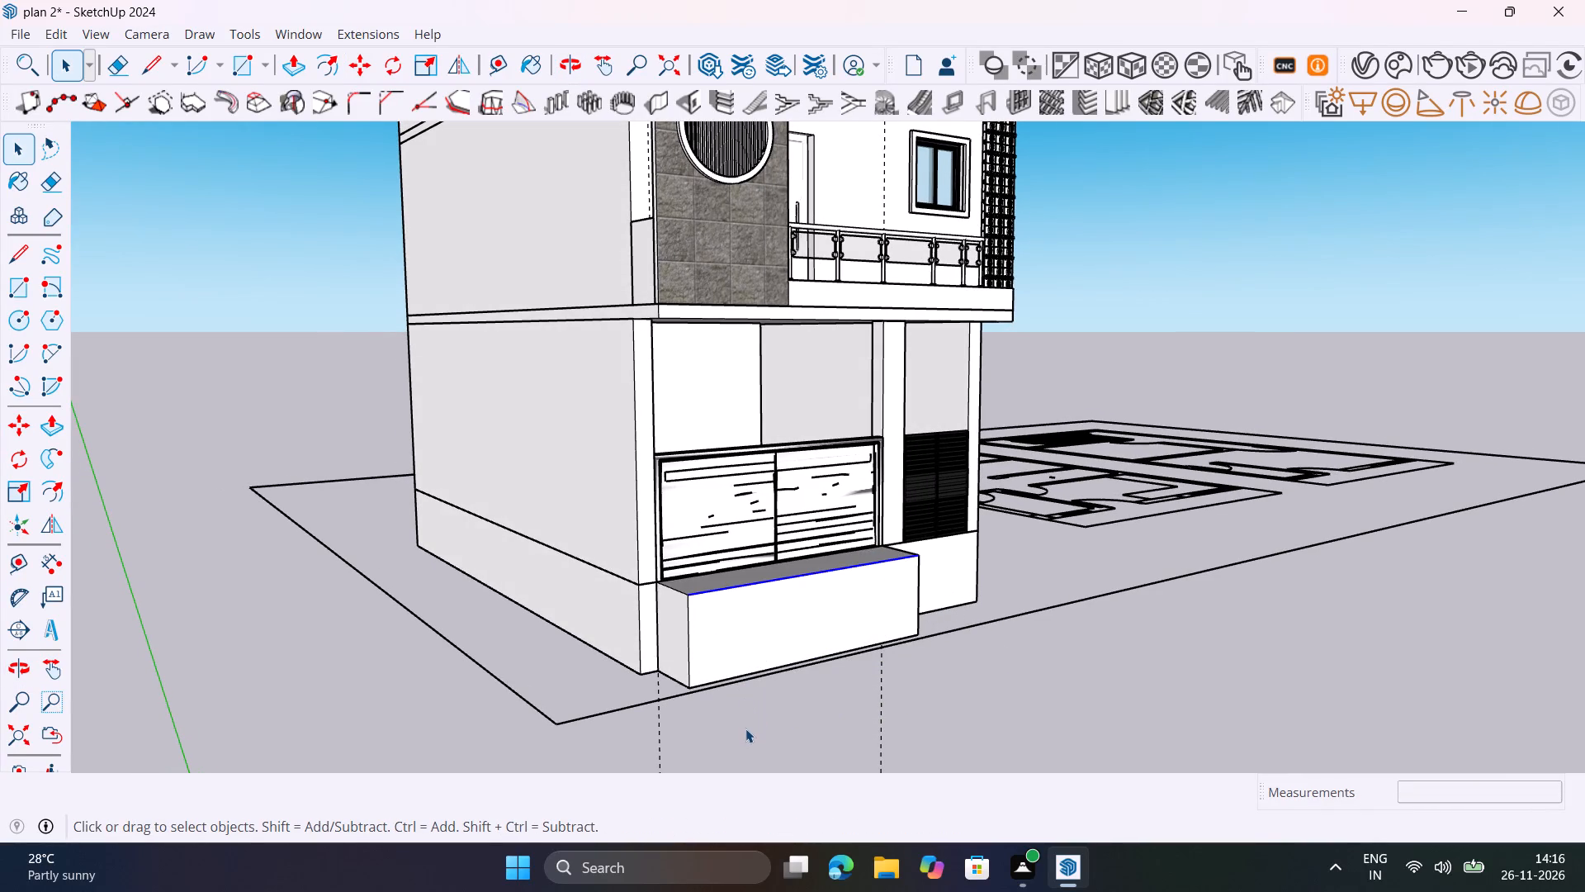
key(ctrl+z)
Open the plinth group and push/pull its underside face up by 2' to make the plinth shallower, closing the group when done.
middle_drag(737, 743, 613, 507)
scroll(613, 507, up, 1)
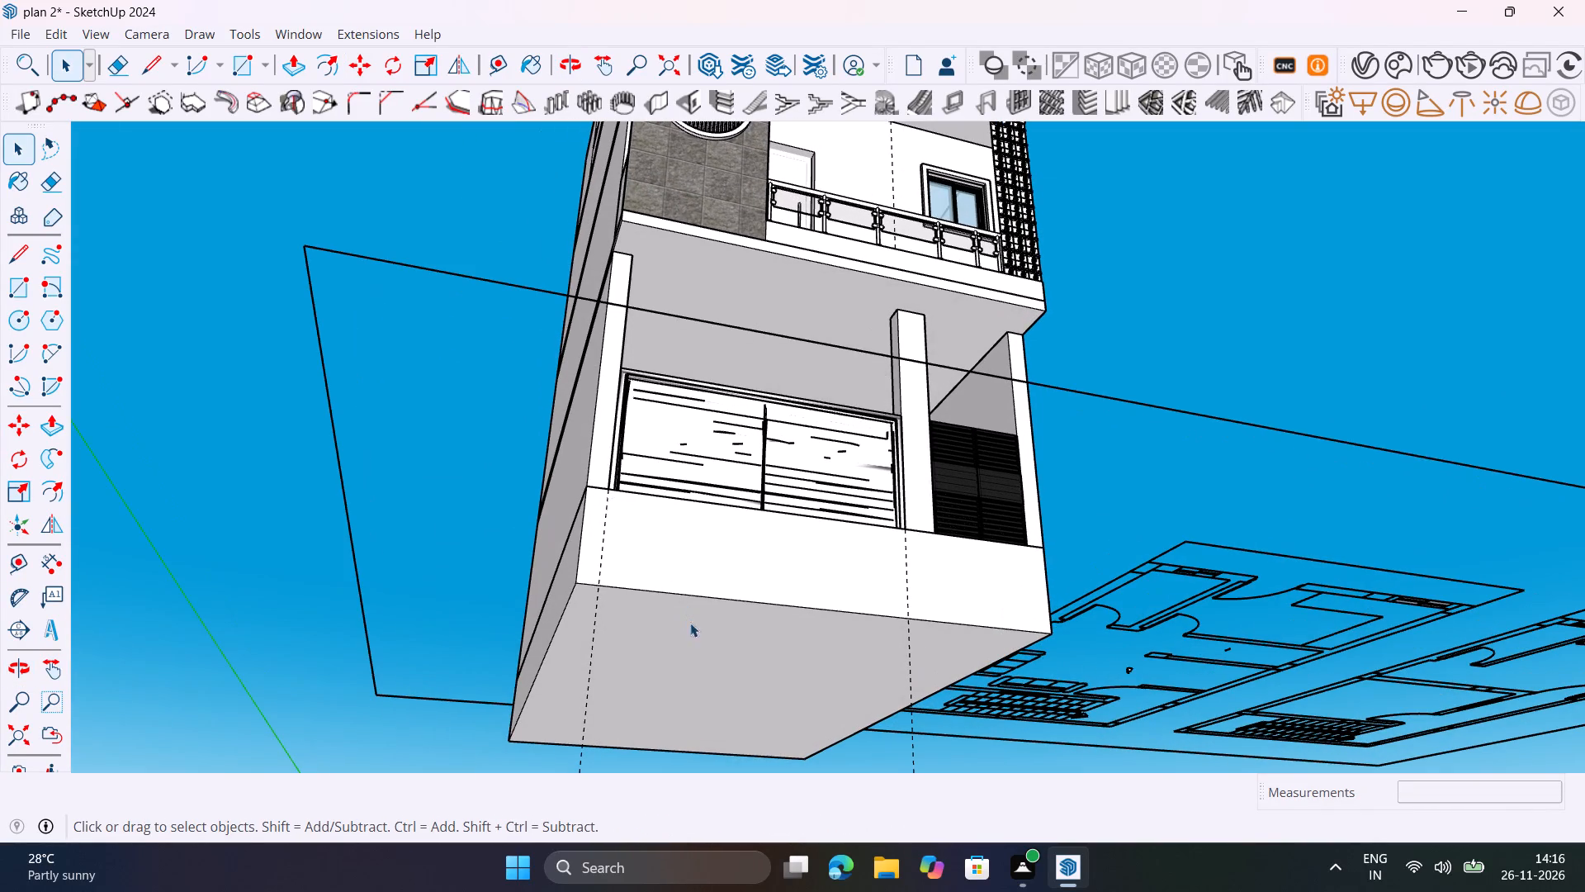
click(698, 648)
double_click(699, 648)
click(695, 646)
click(695, 646)
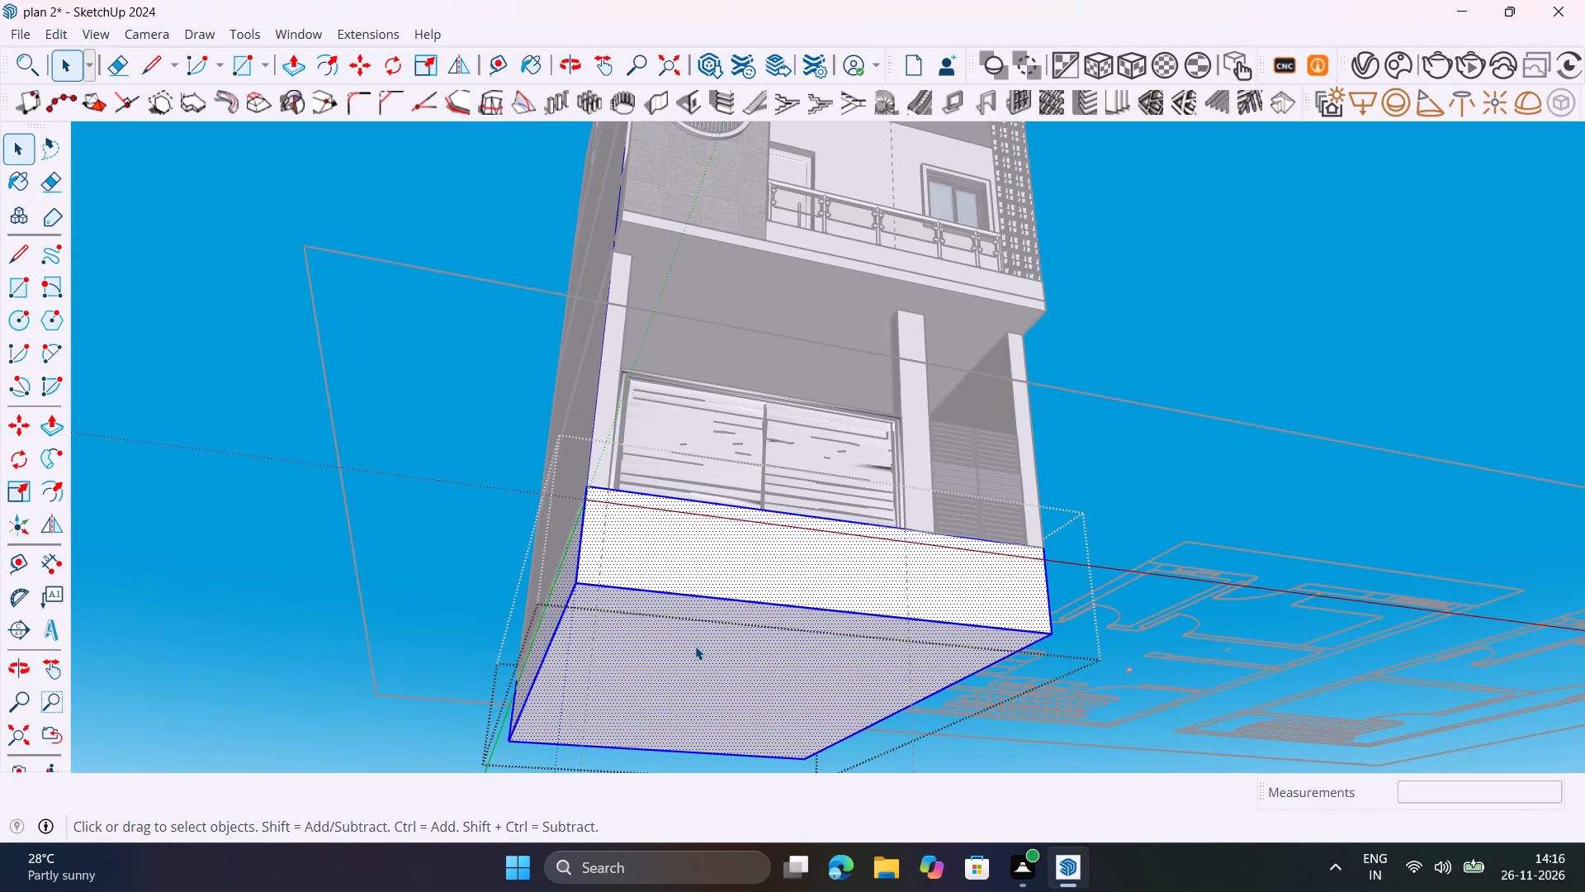
click(695, 653)
key(p)
click(728, 658)
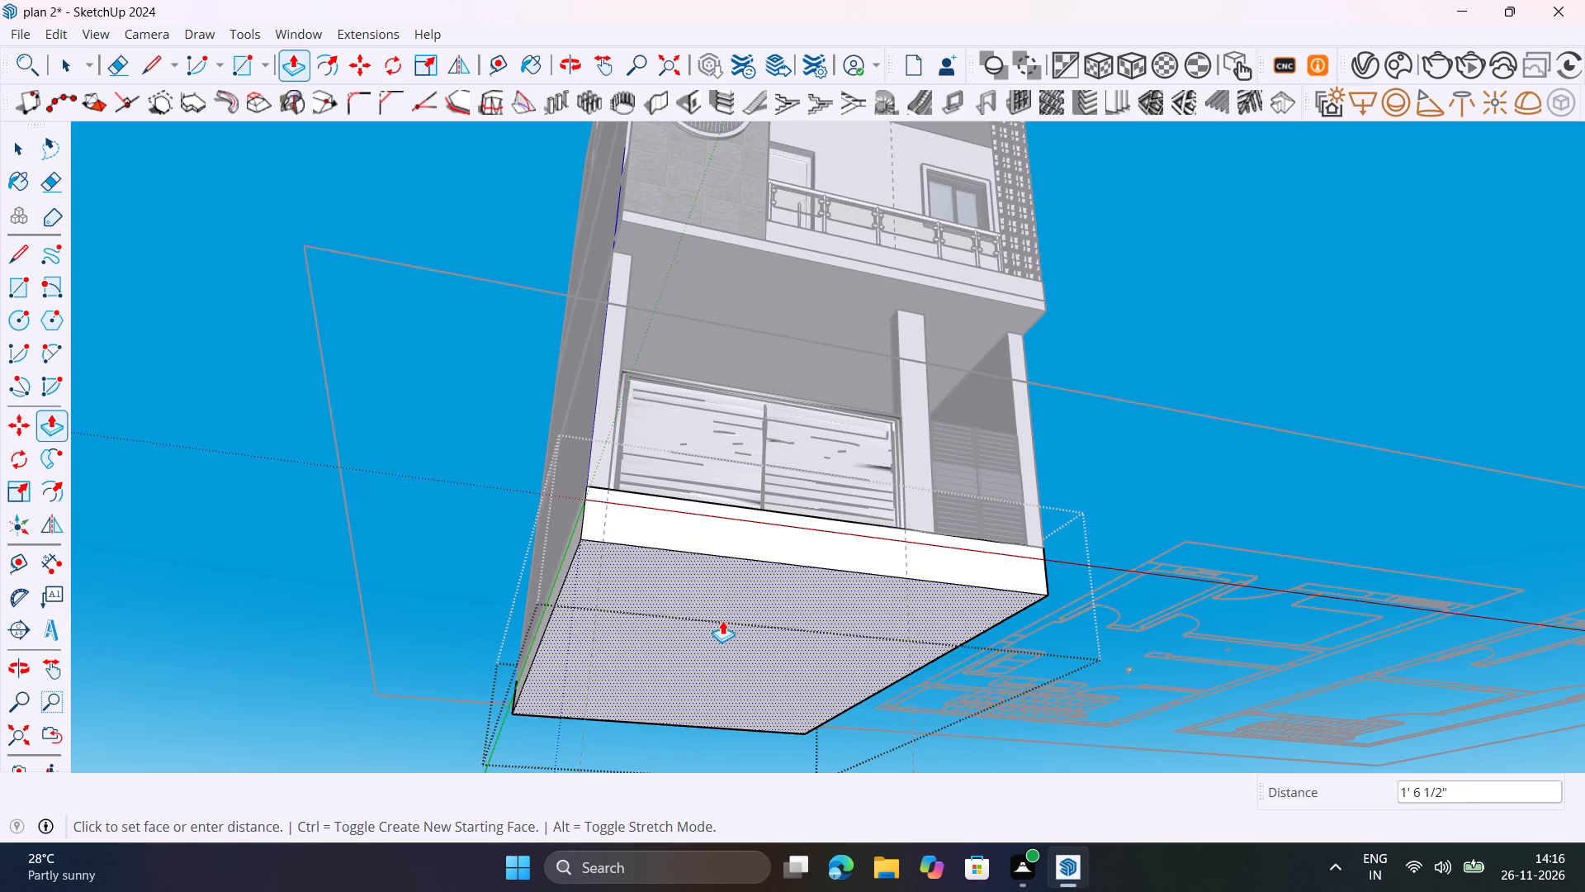
text(2')
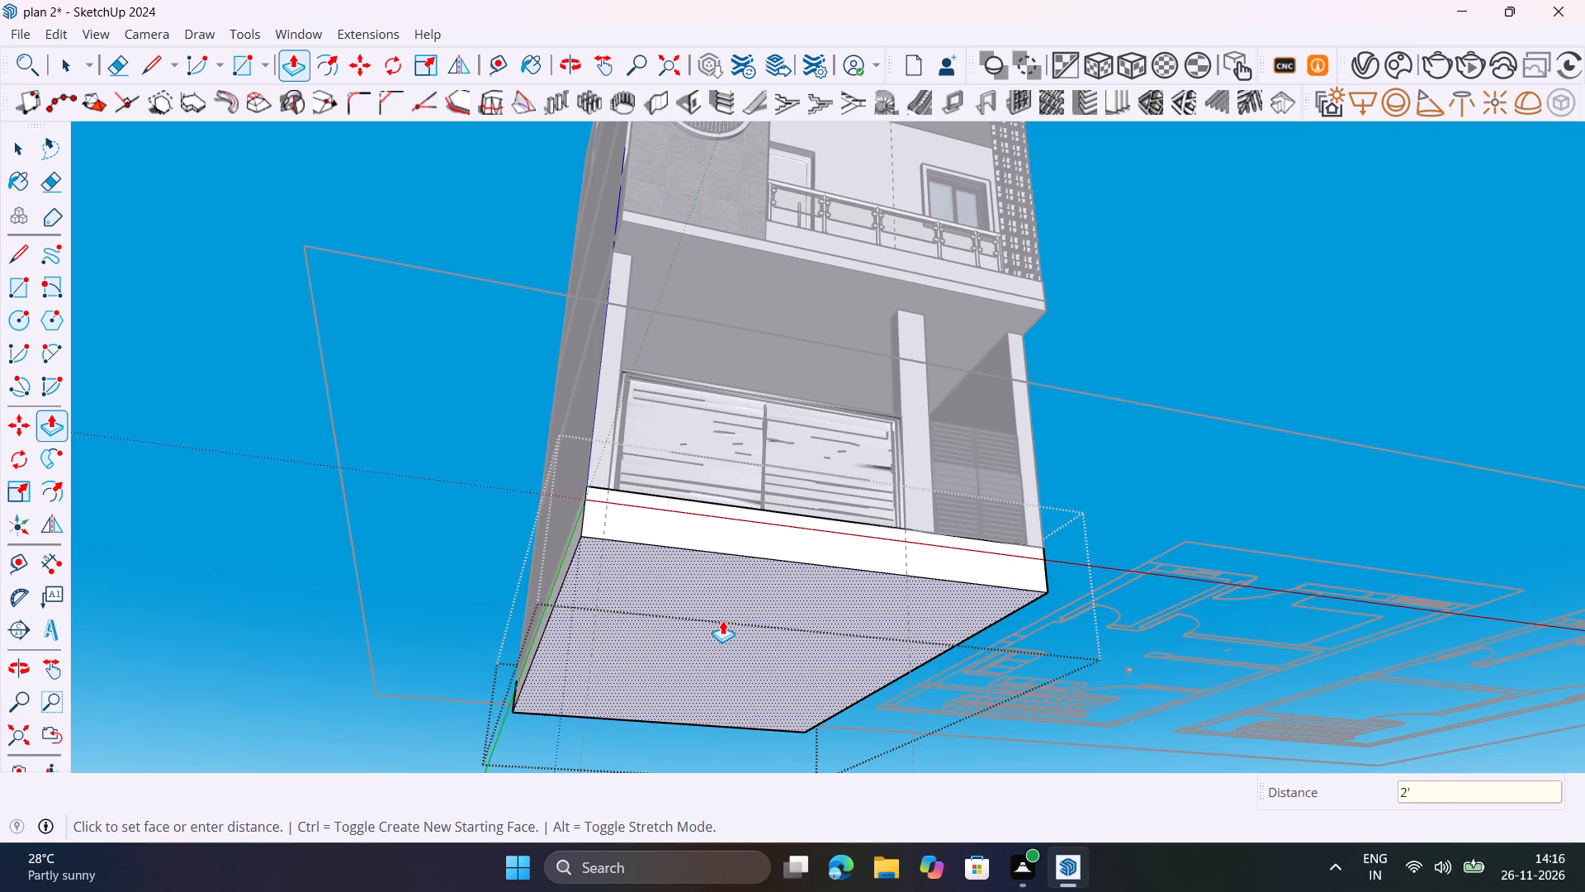
key(Return)
key(space)
click(1209, 264)
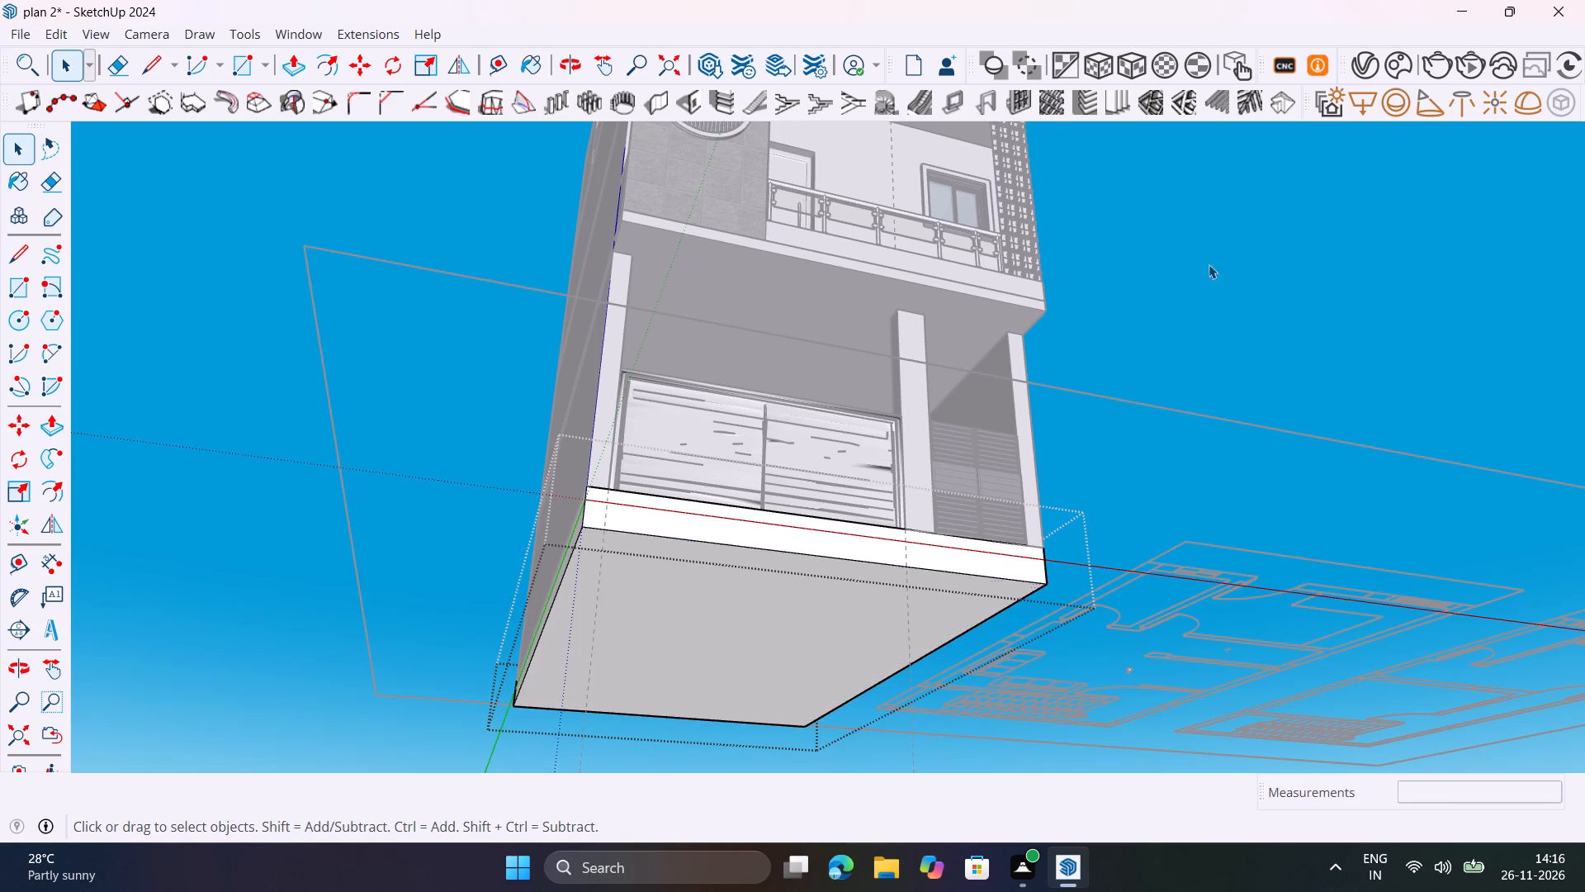
middle_drag(1133, 369, 1194, 539)
click(323, 539)
Draw a rectangle on the shallower plinth's front face between the two guides, spanning from its top edge to its bottom edge.
middle_drag(516, 648, 520, 695)
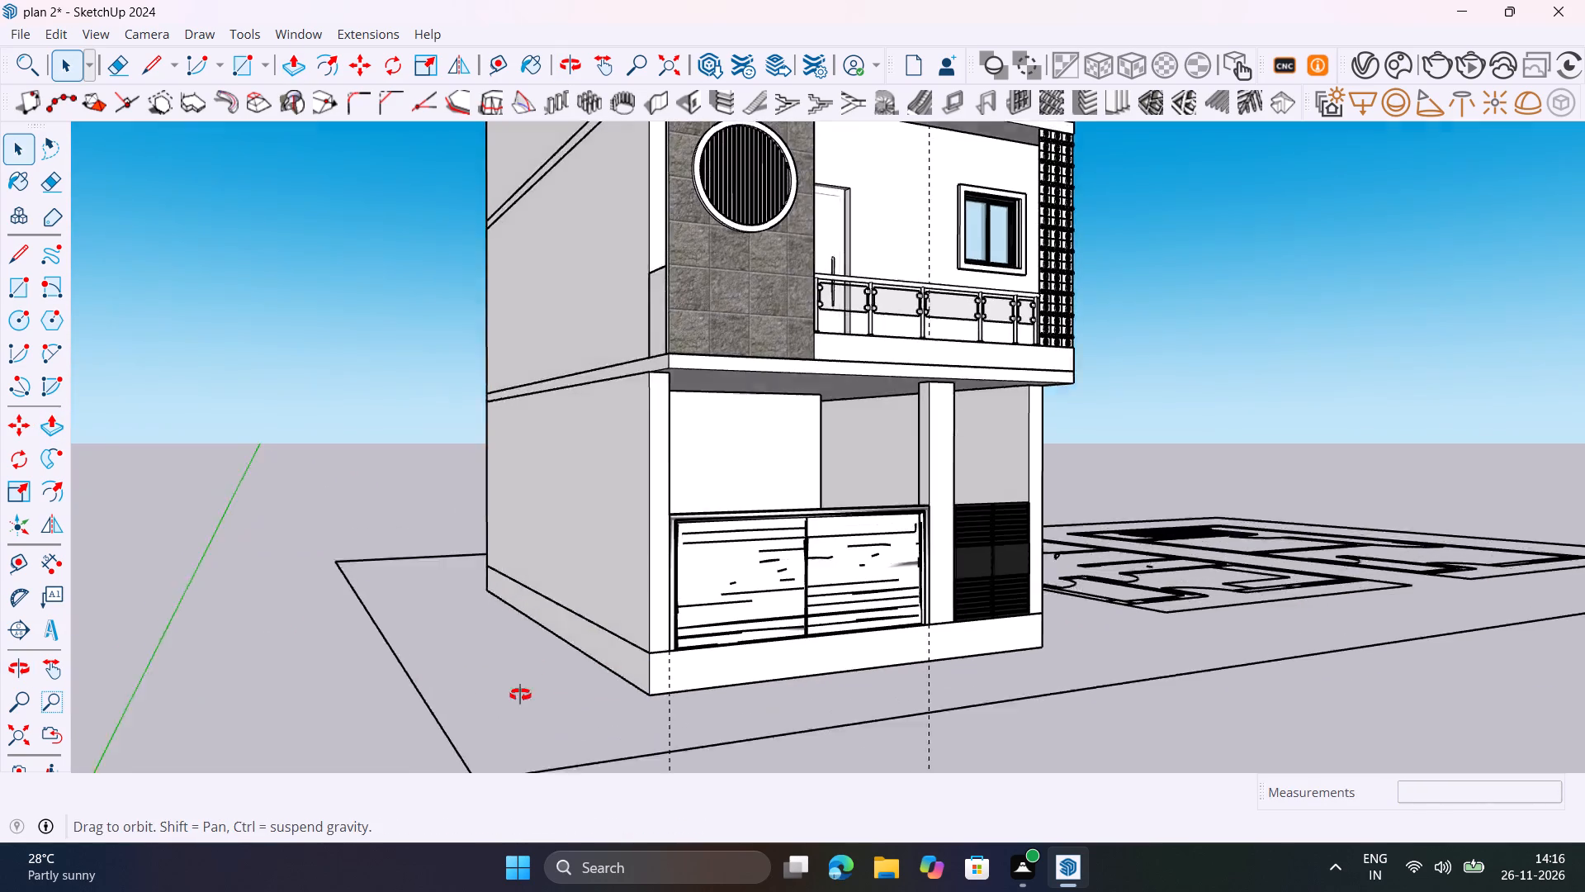
middle_drag(520, 695, 523, 743)
scroll(756, 657, up, 4)
shift+middle_drag(726, 670, 582, 596)
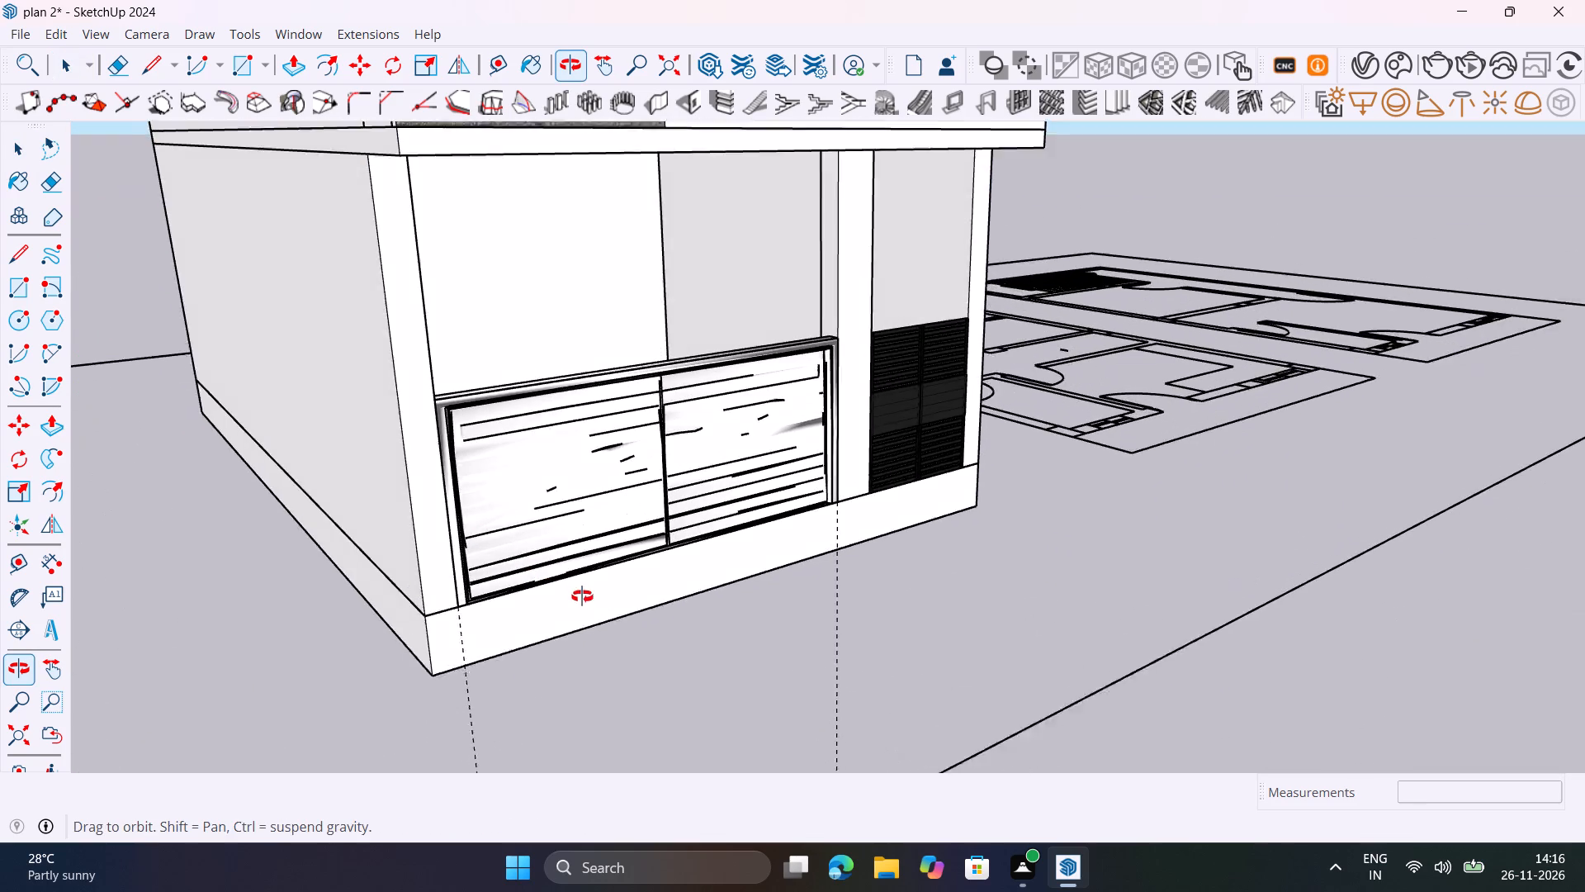
shift+middle_drag(582, 596, 596, 610)
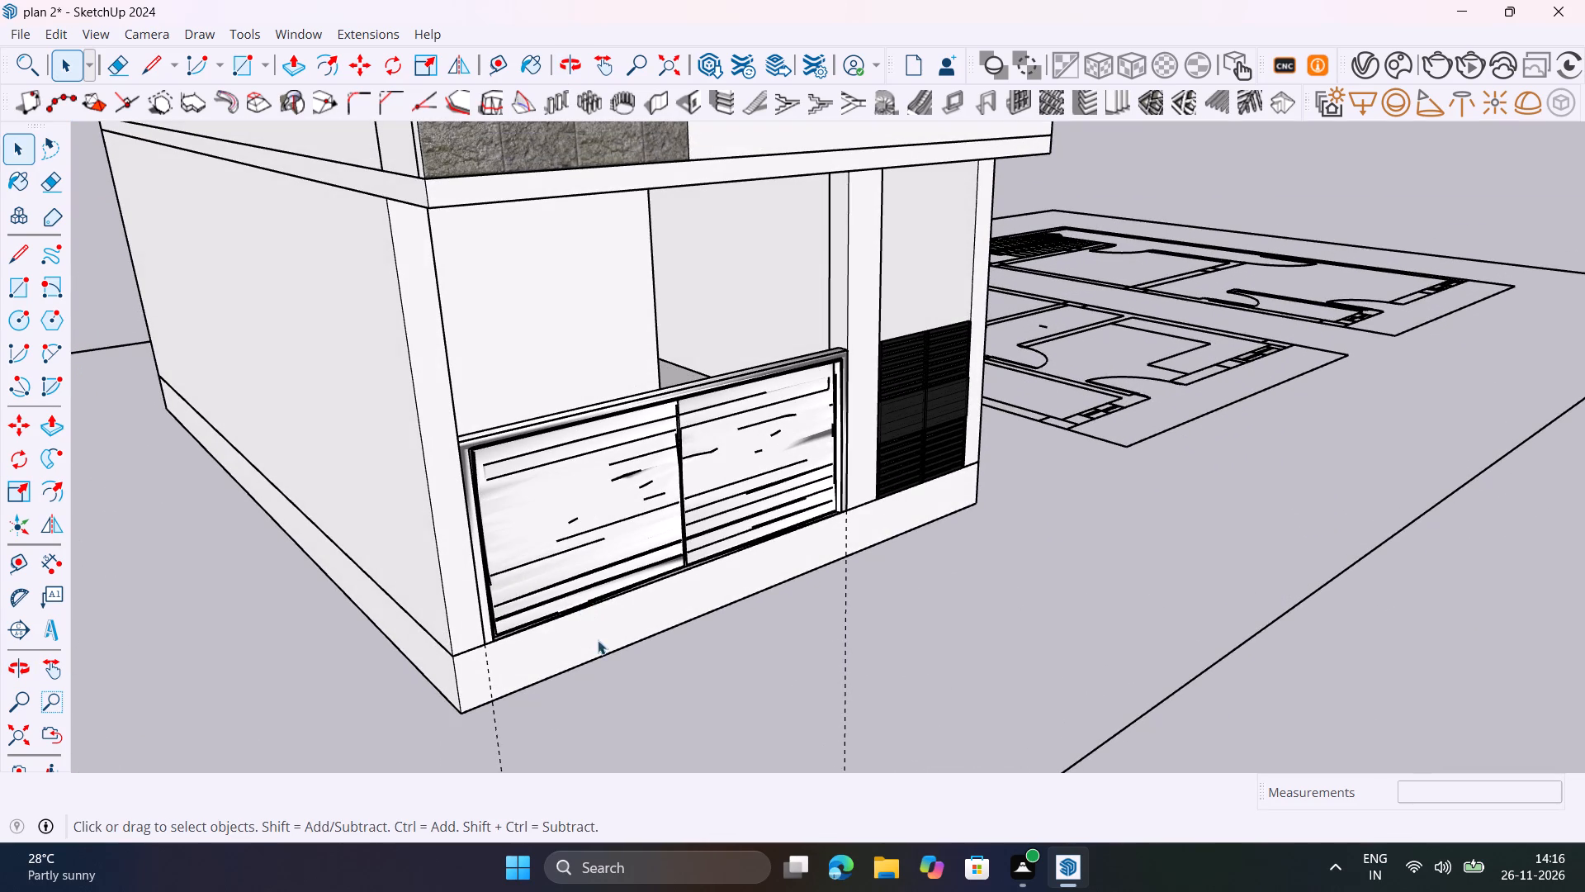
scroll(591, 662, up, 6)
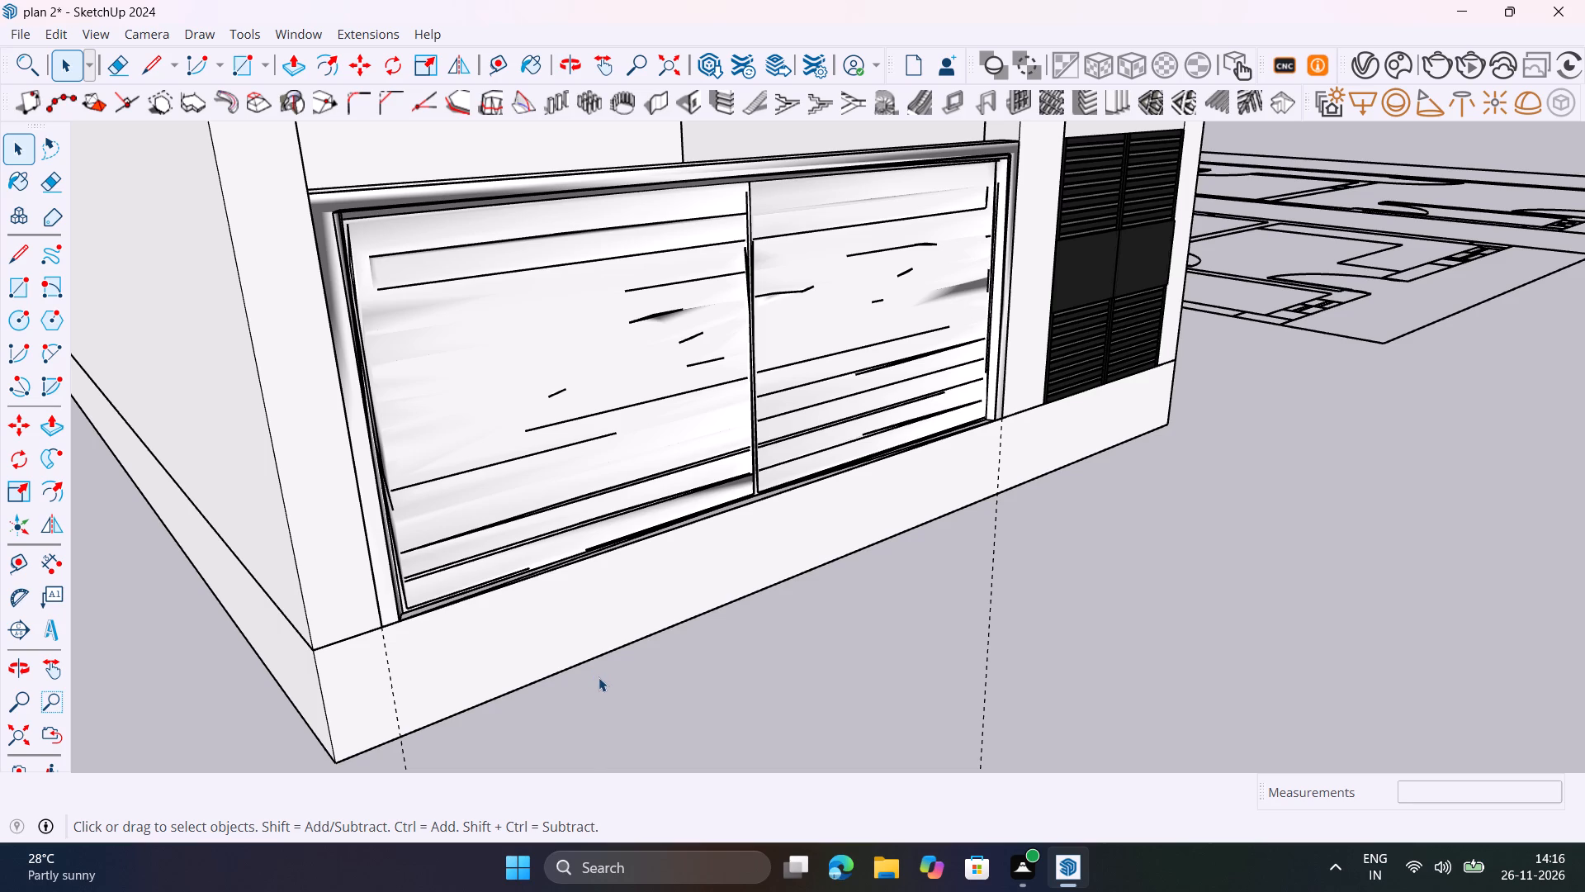
key(r)
click(388, 626)
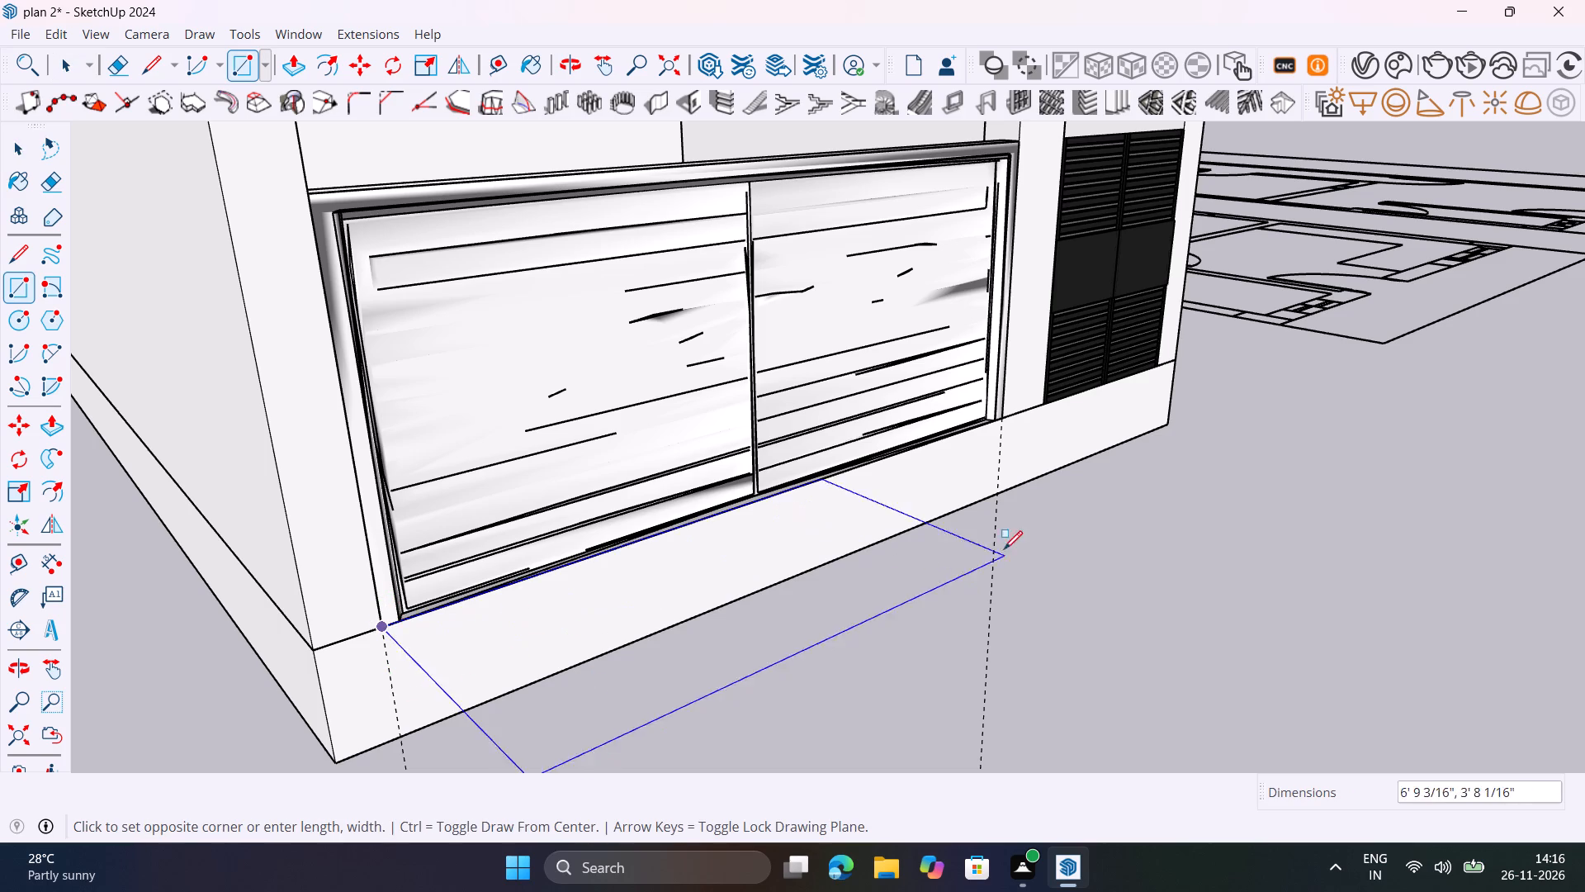
click(994, 492)
key(space)
click(894, 506)
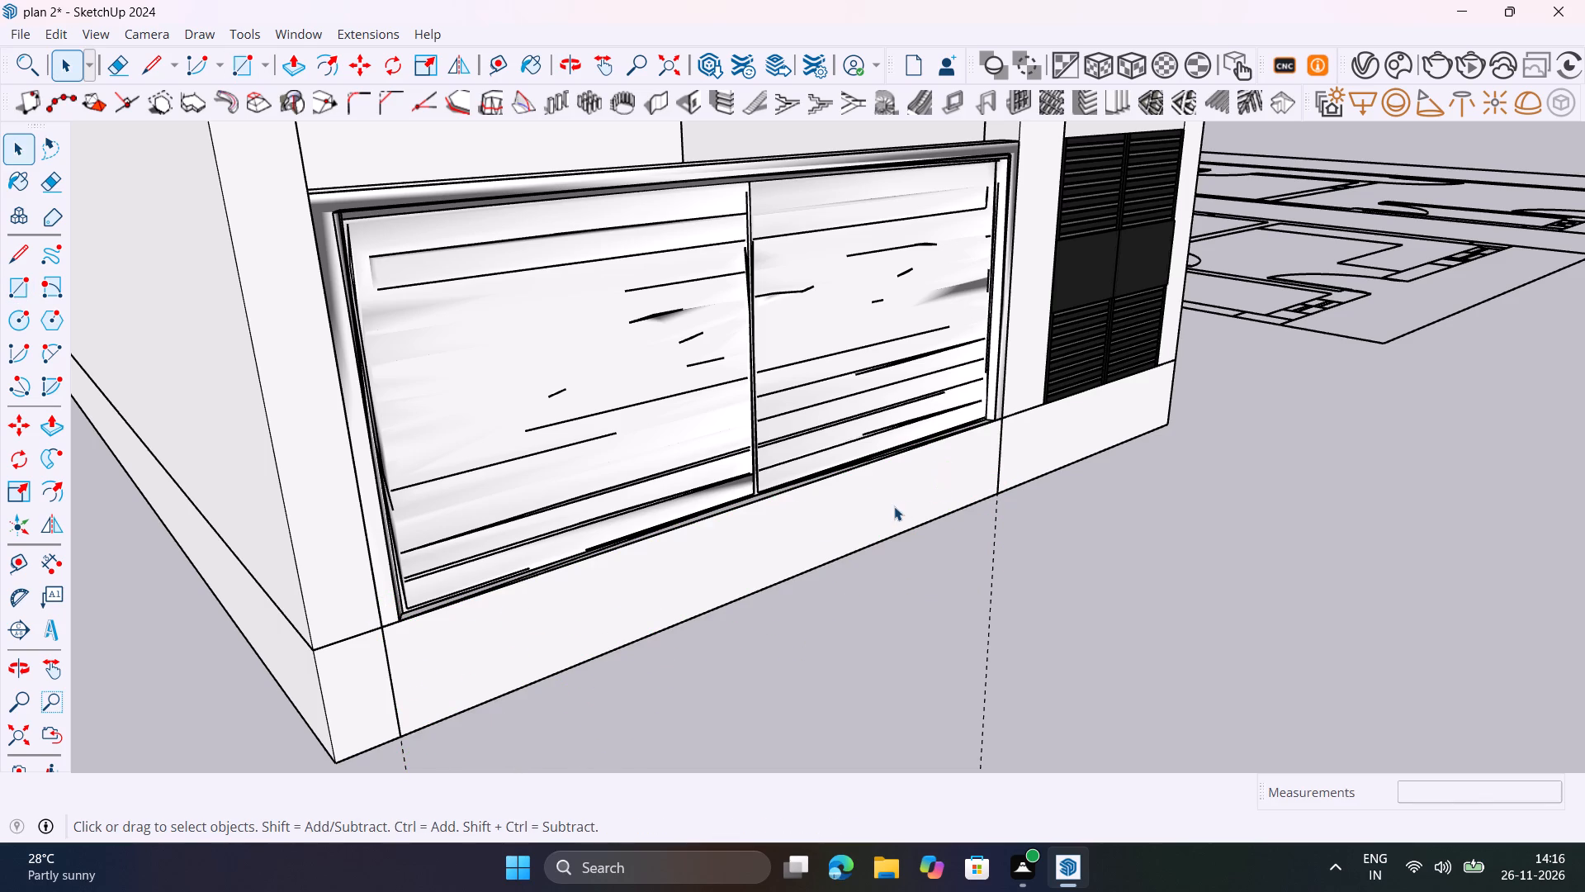
Push/pull the rectangle on the plinth's front face below the gate outward by 1'.
key(p)
click(894, 506)
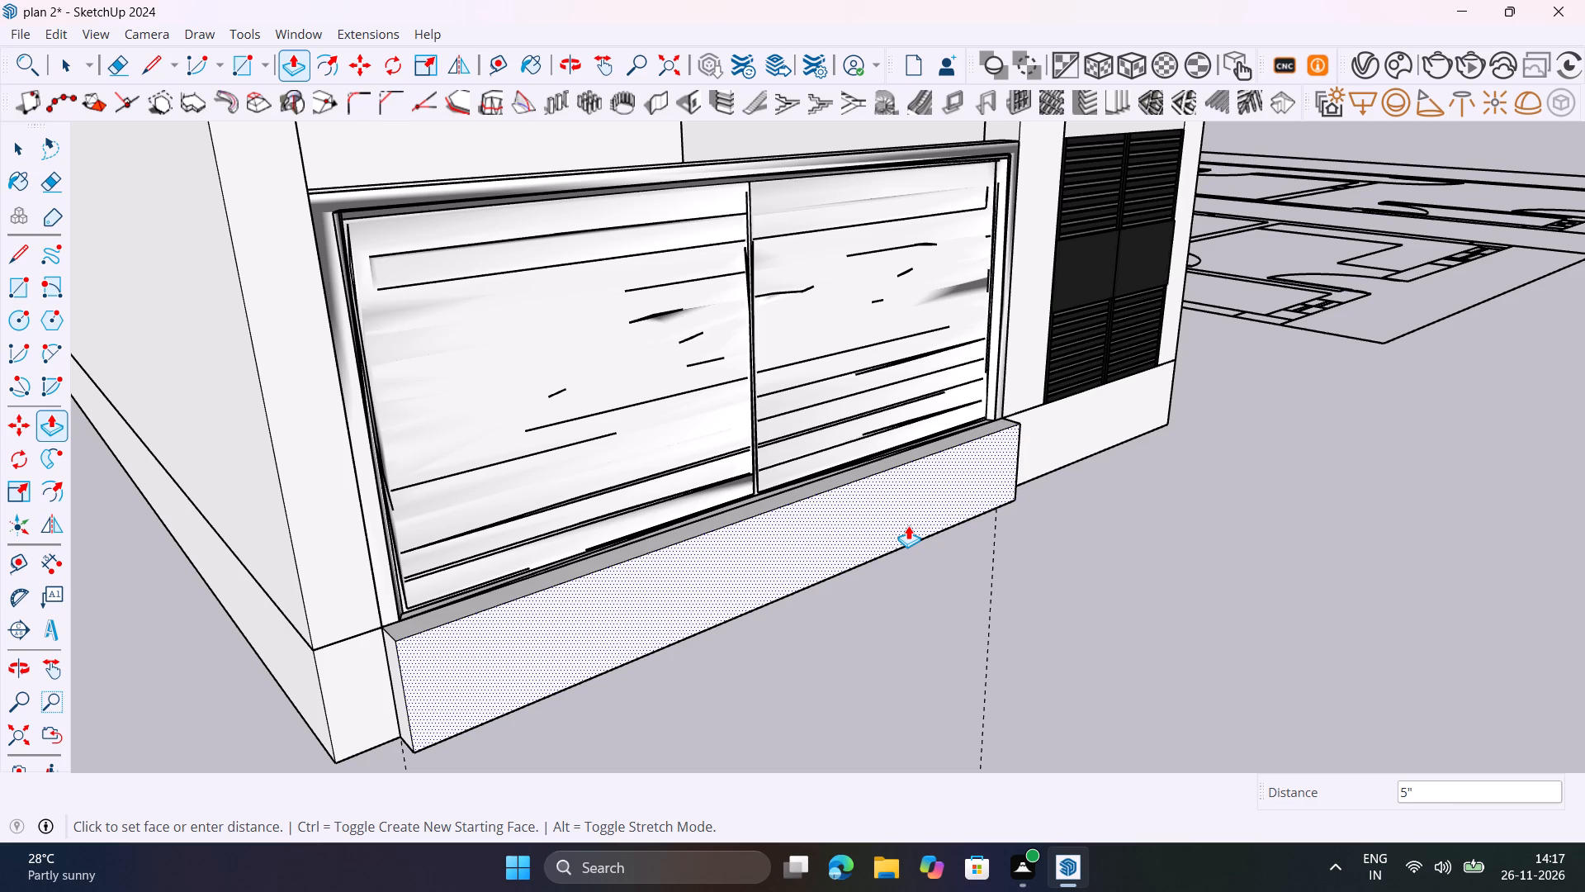
key(1)
key(apostrophe)
key(Return)
key(space)
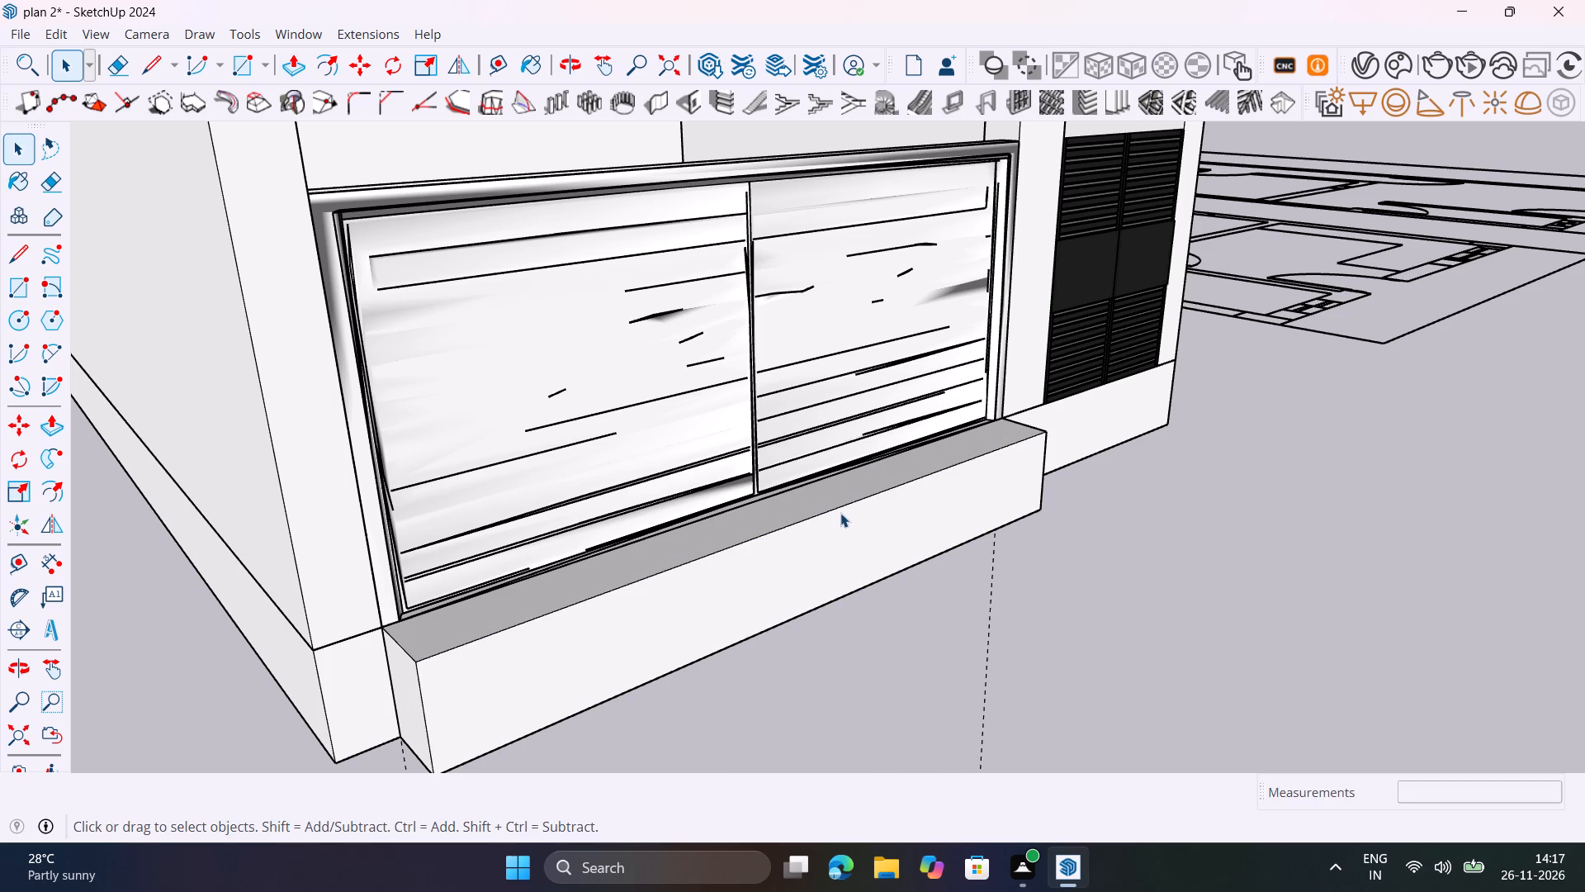
Move the projecting block's top front edge outward and down to its base level, about 5' 4", forming a sloping garage ramp.
click(839, 508)
key(m)
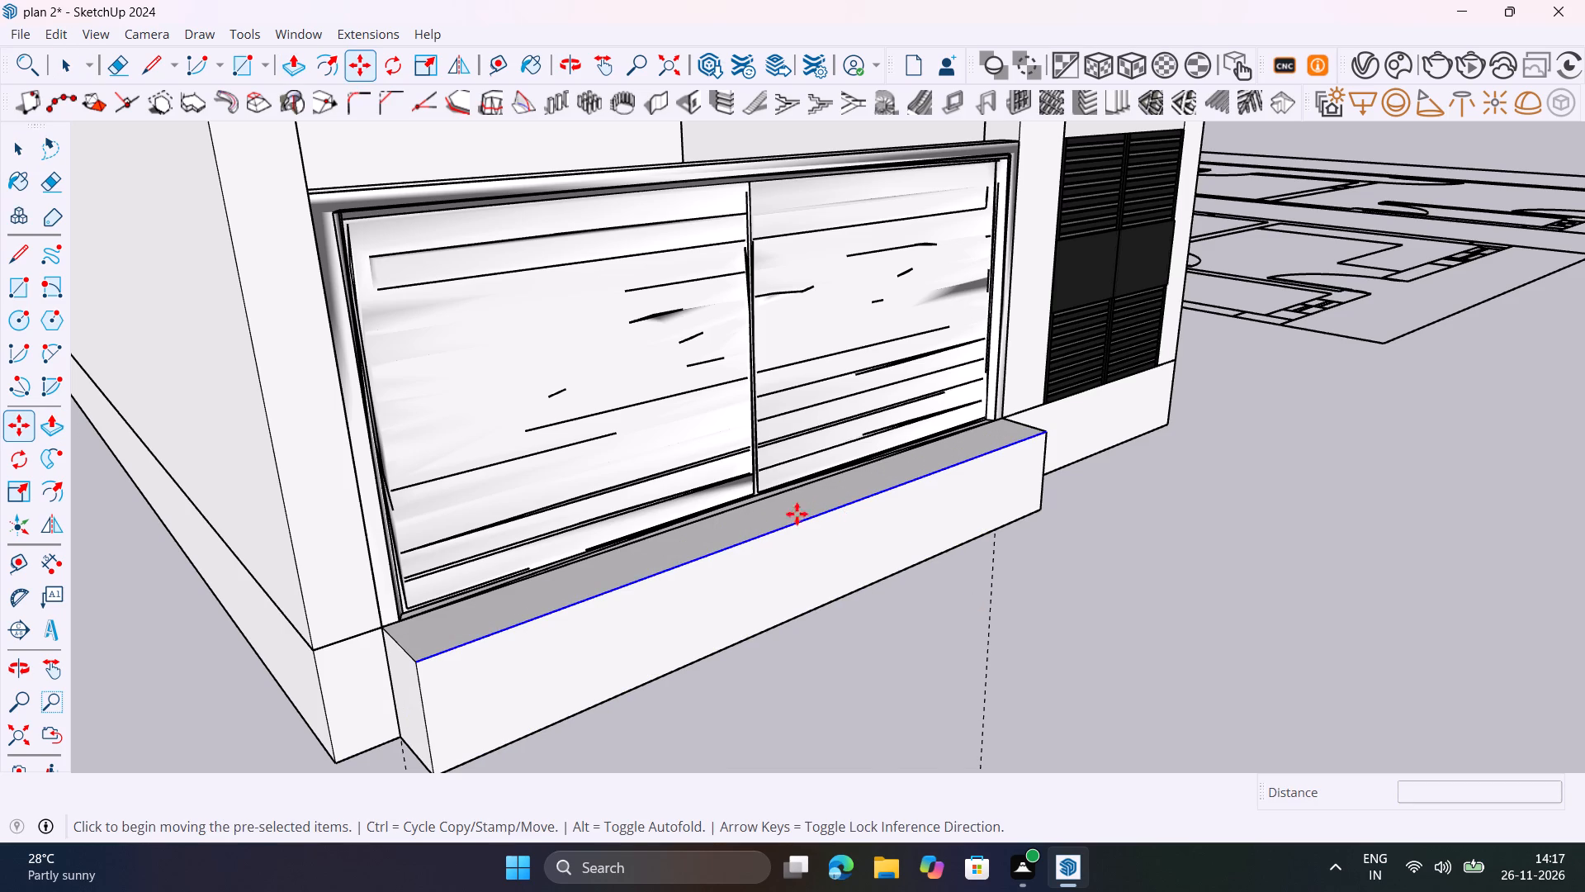
click(788, 528)
scroll(824, 588, down, 10)
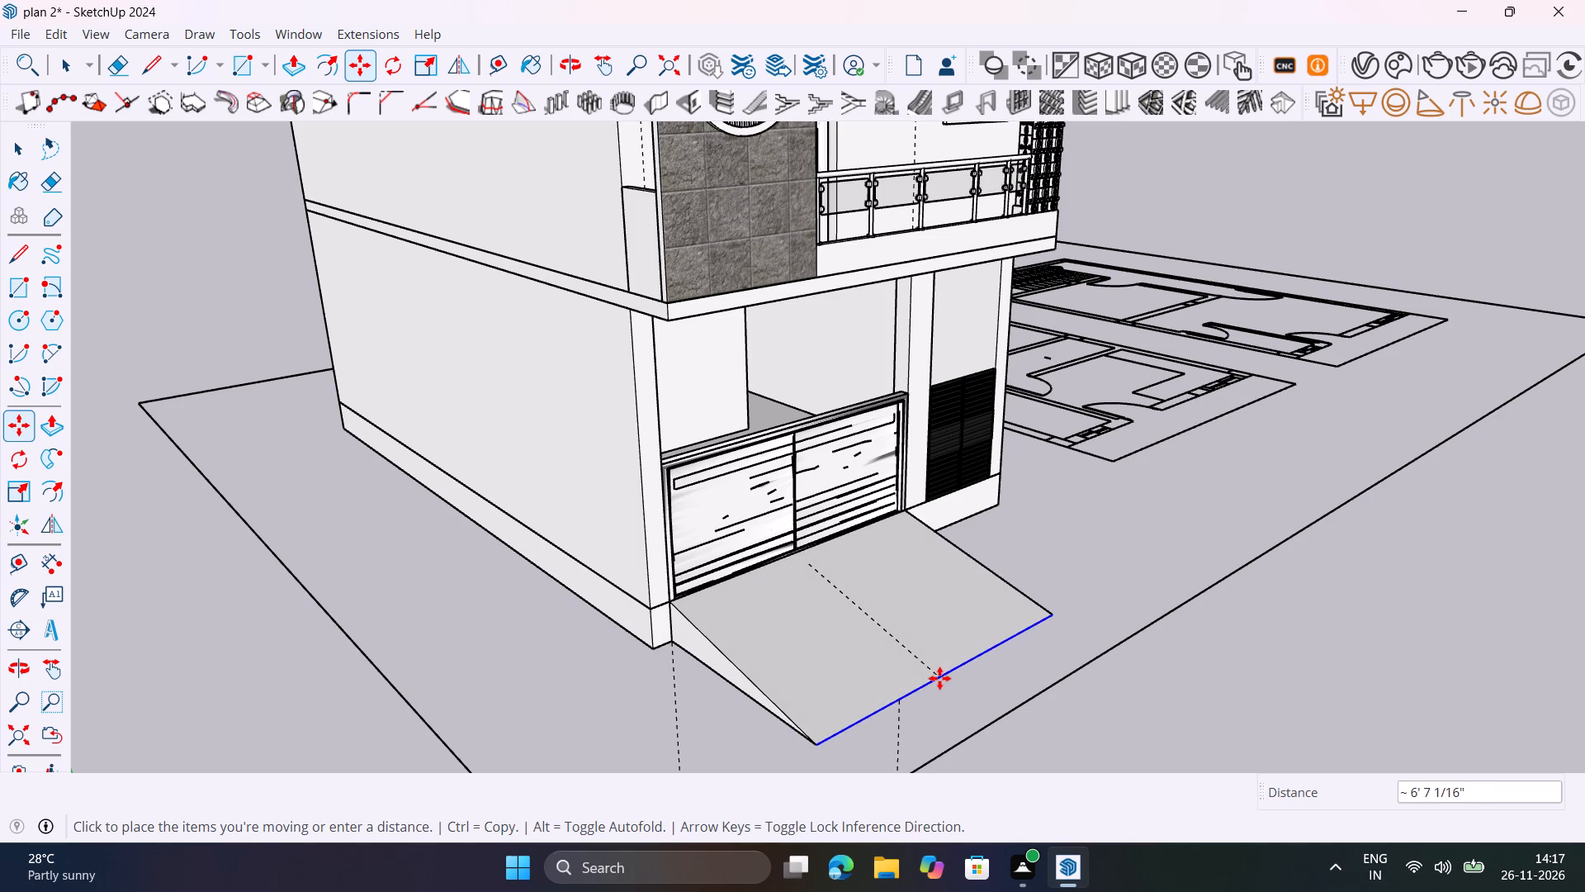
scroll(941, 678, down, 1)
middle_drag(941, 678, 1247, 591)
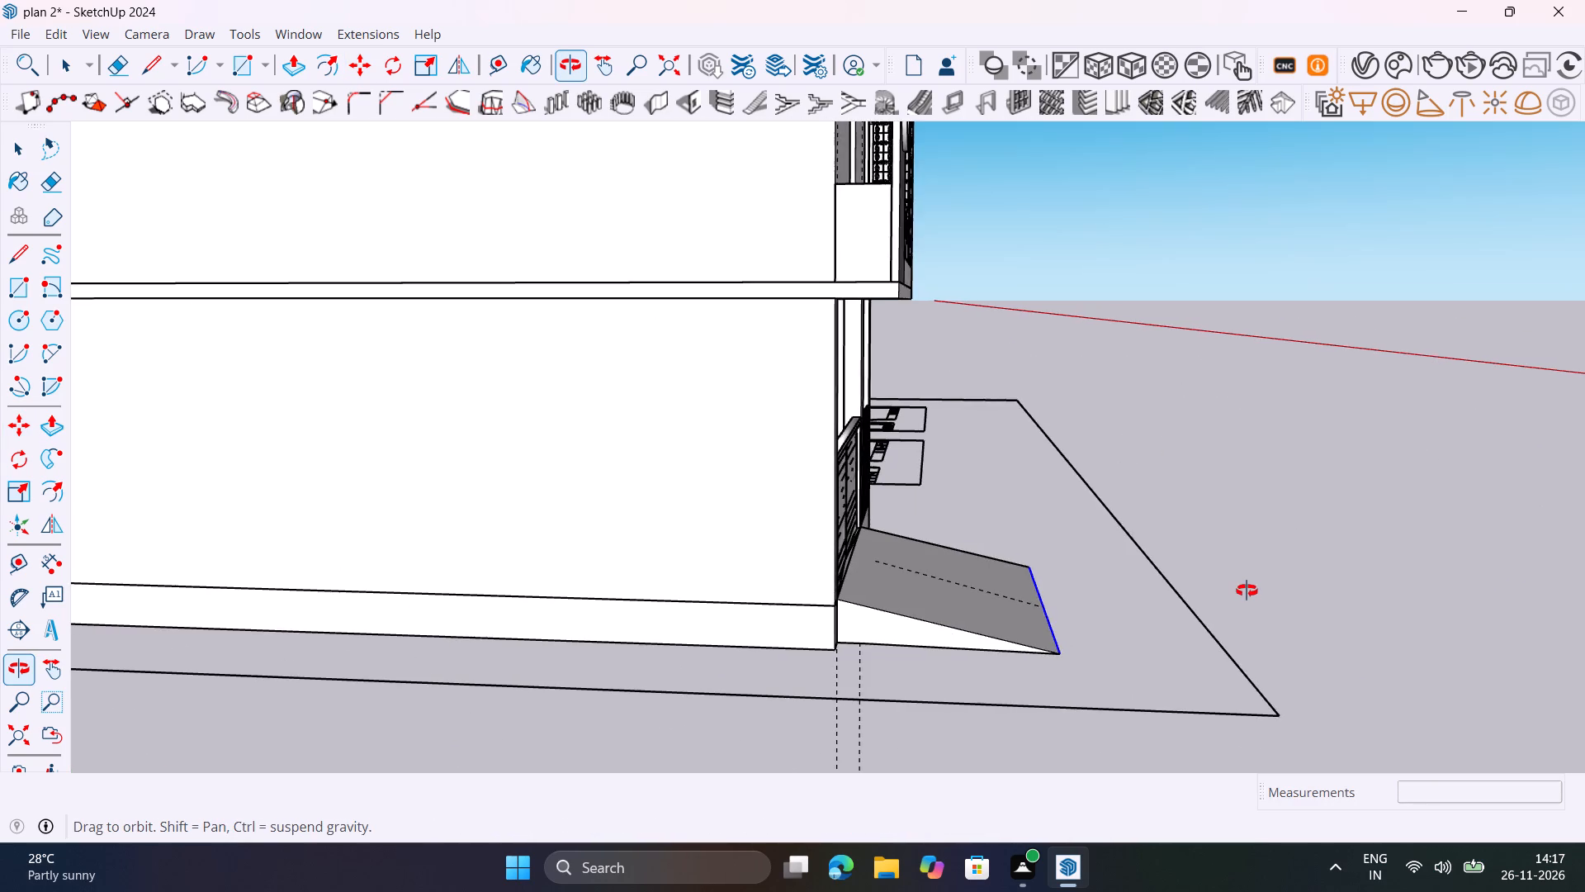
middle_drag(1247, 591, 1146, 637)
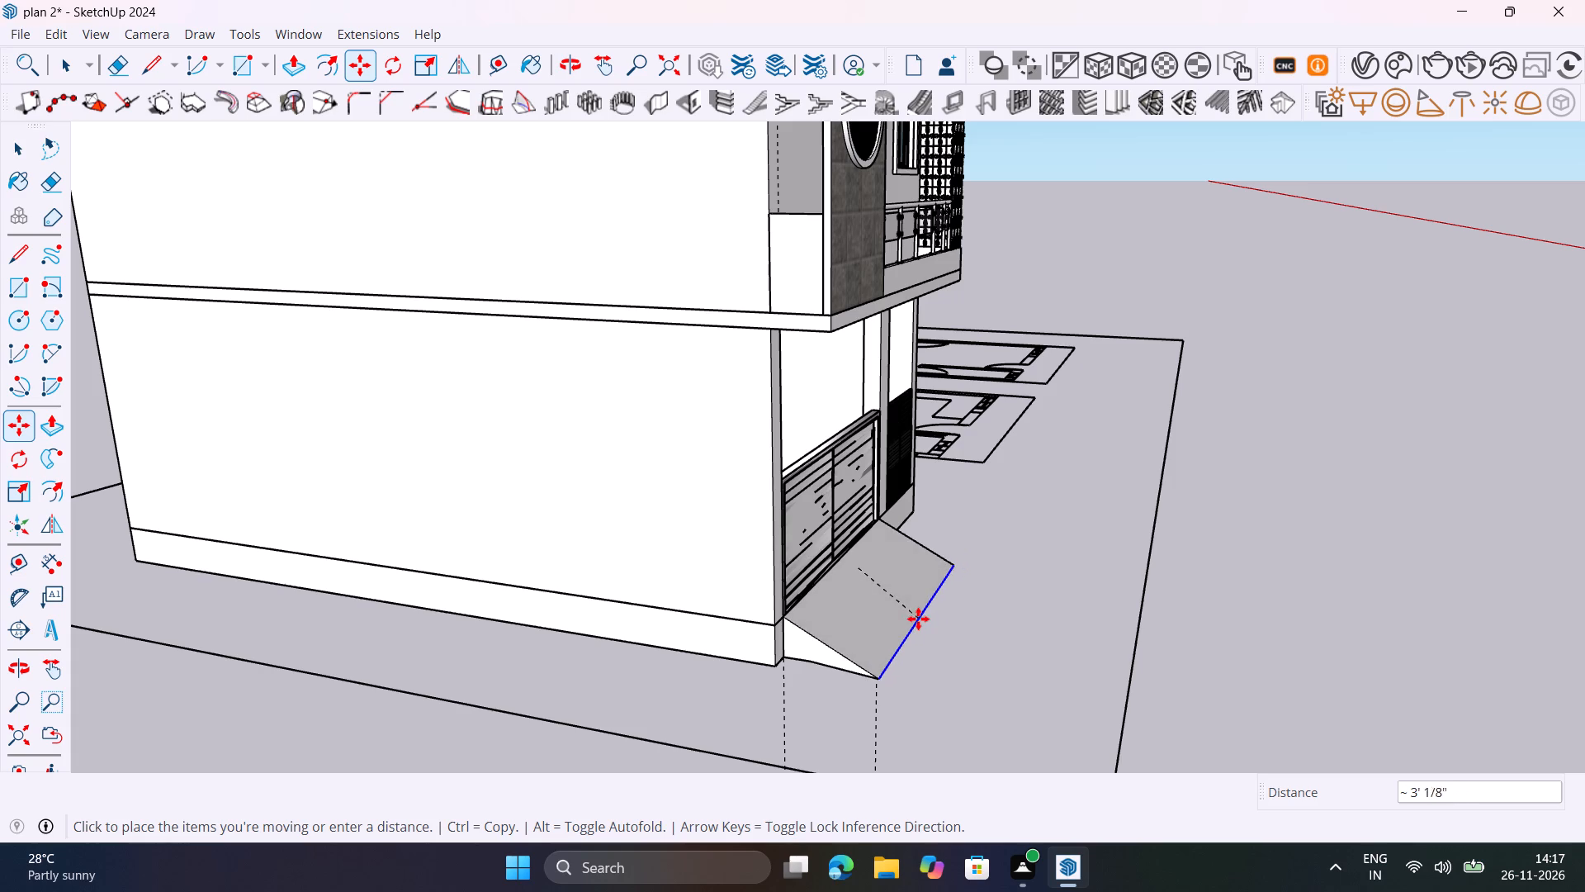
middle_drag(912, 617, 828, 610)
scroll(912, 617, up, 1)
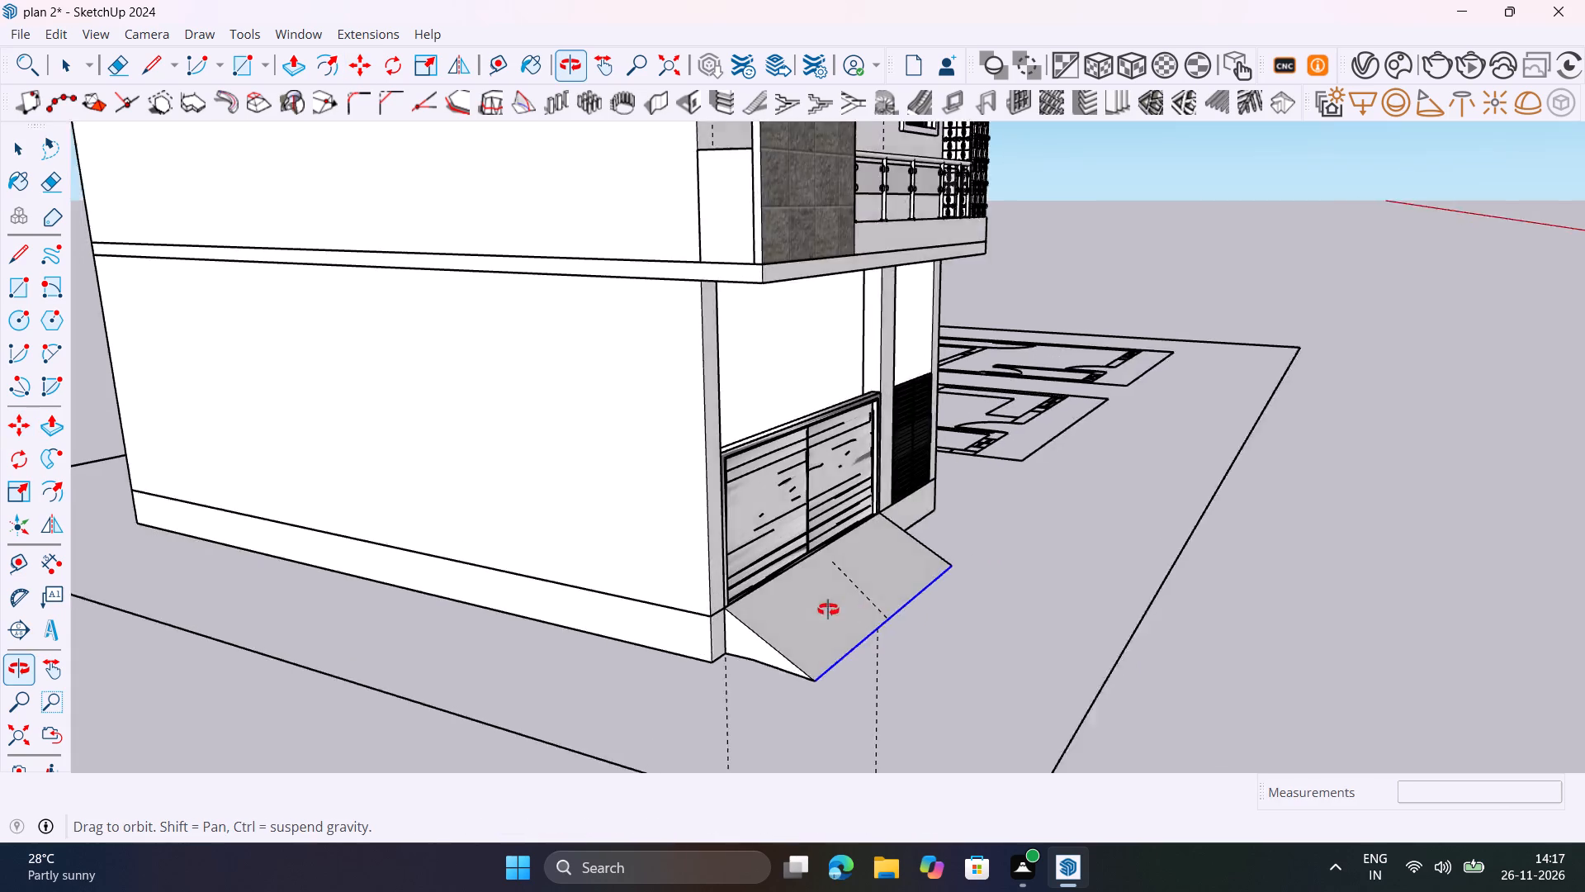
middle_drag(828, 610, 627, 618)
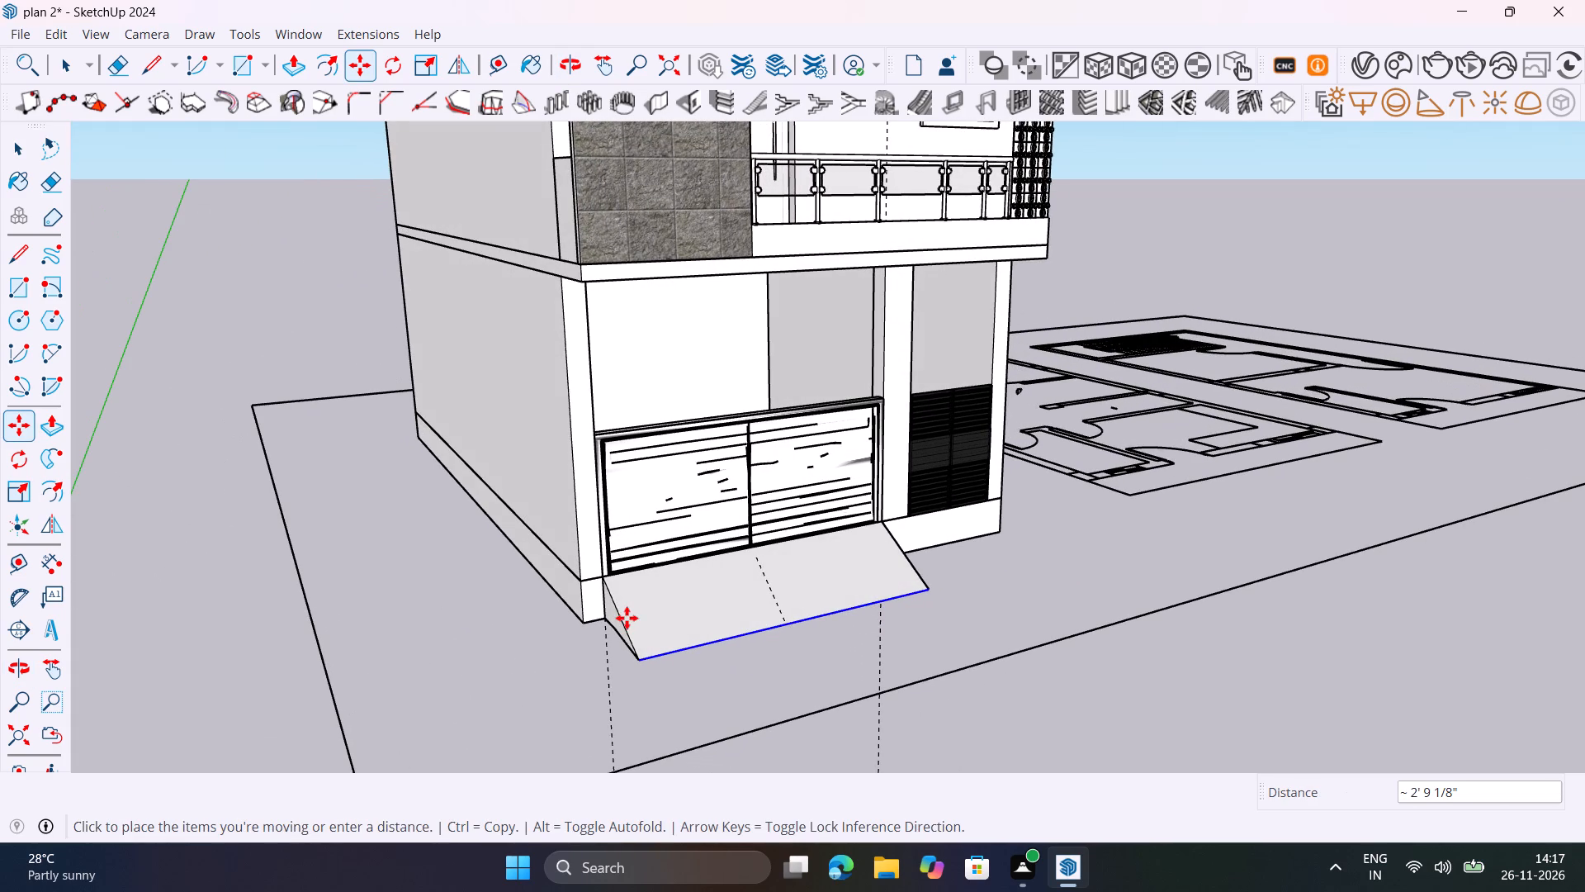
middle_drag(792, 631, 1076, 669)
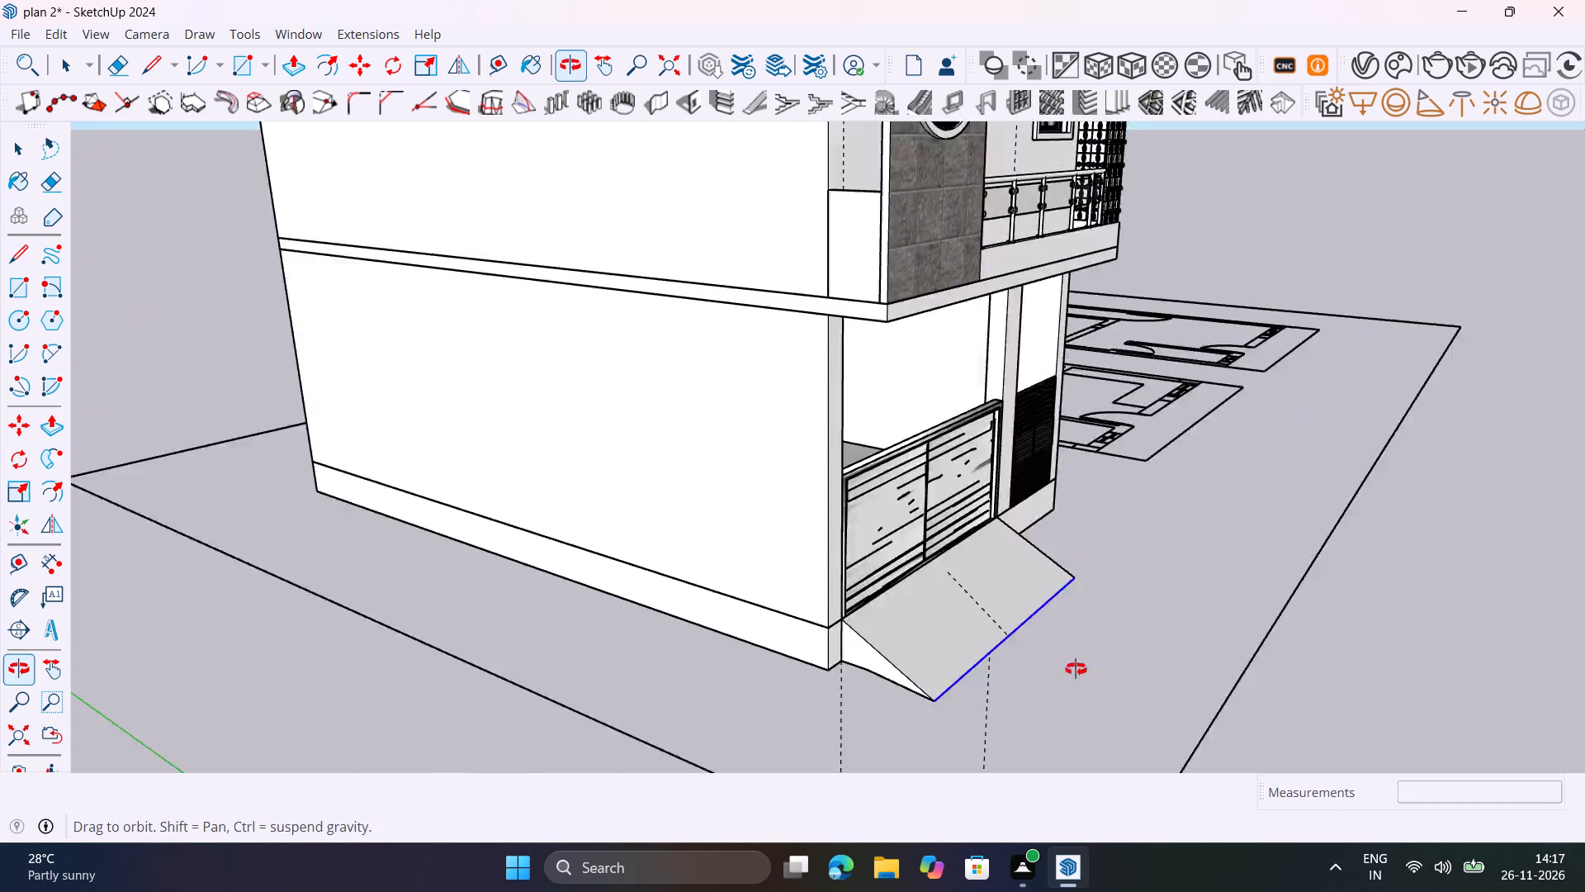
middle_drag(1076, 669, 1105, 677)
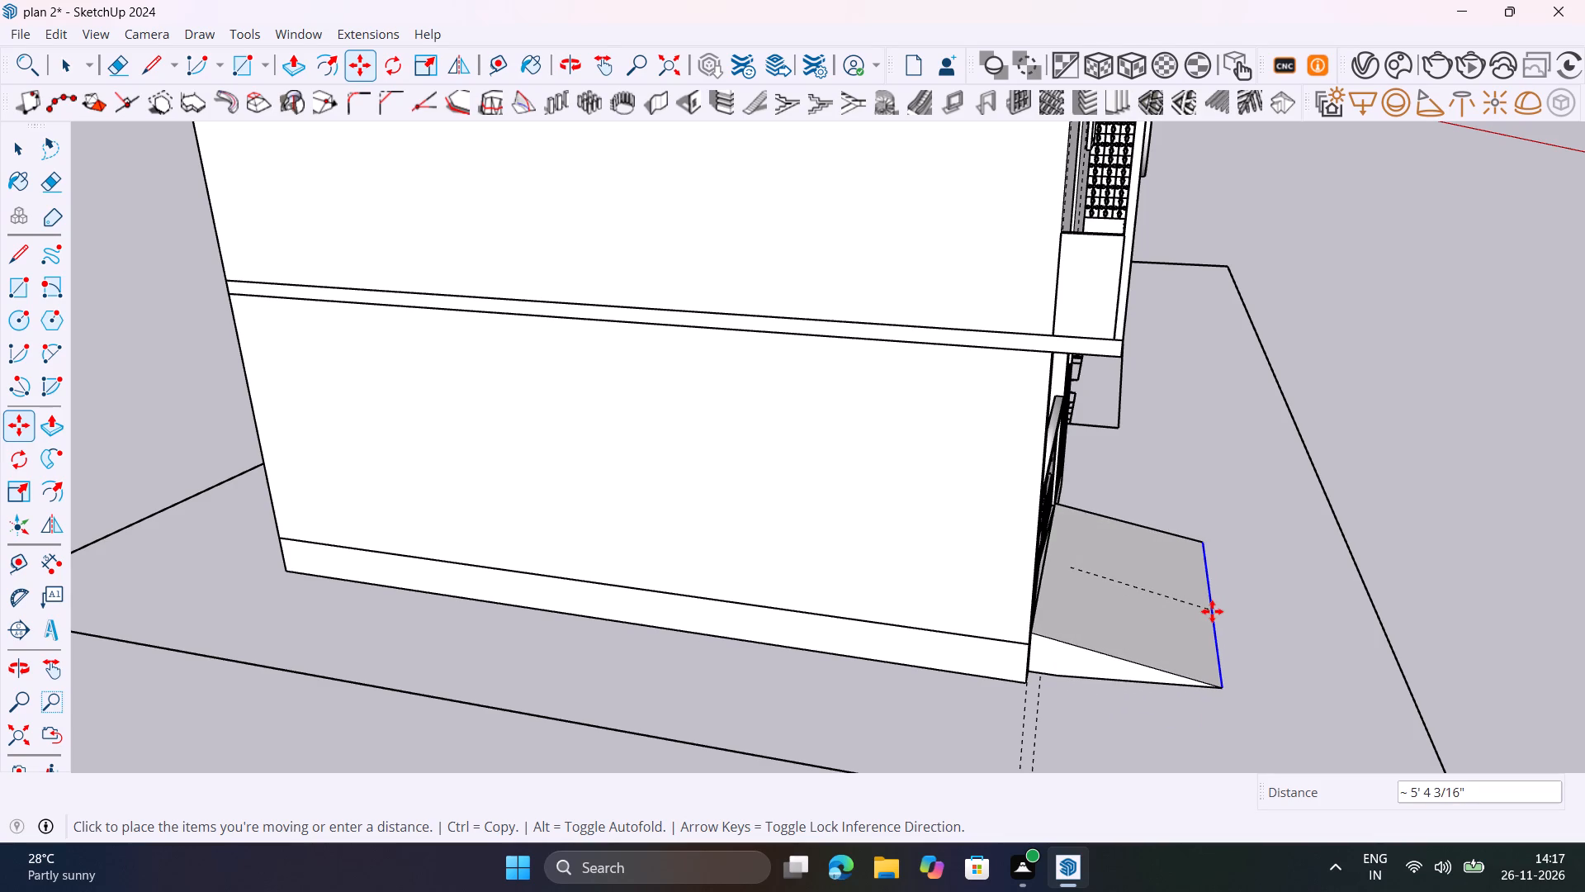
click(1212, 611)
key(space)
middle_drag(1264, 589, 575, 535)
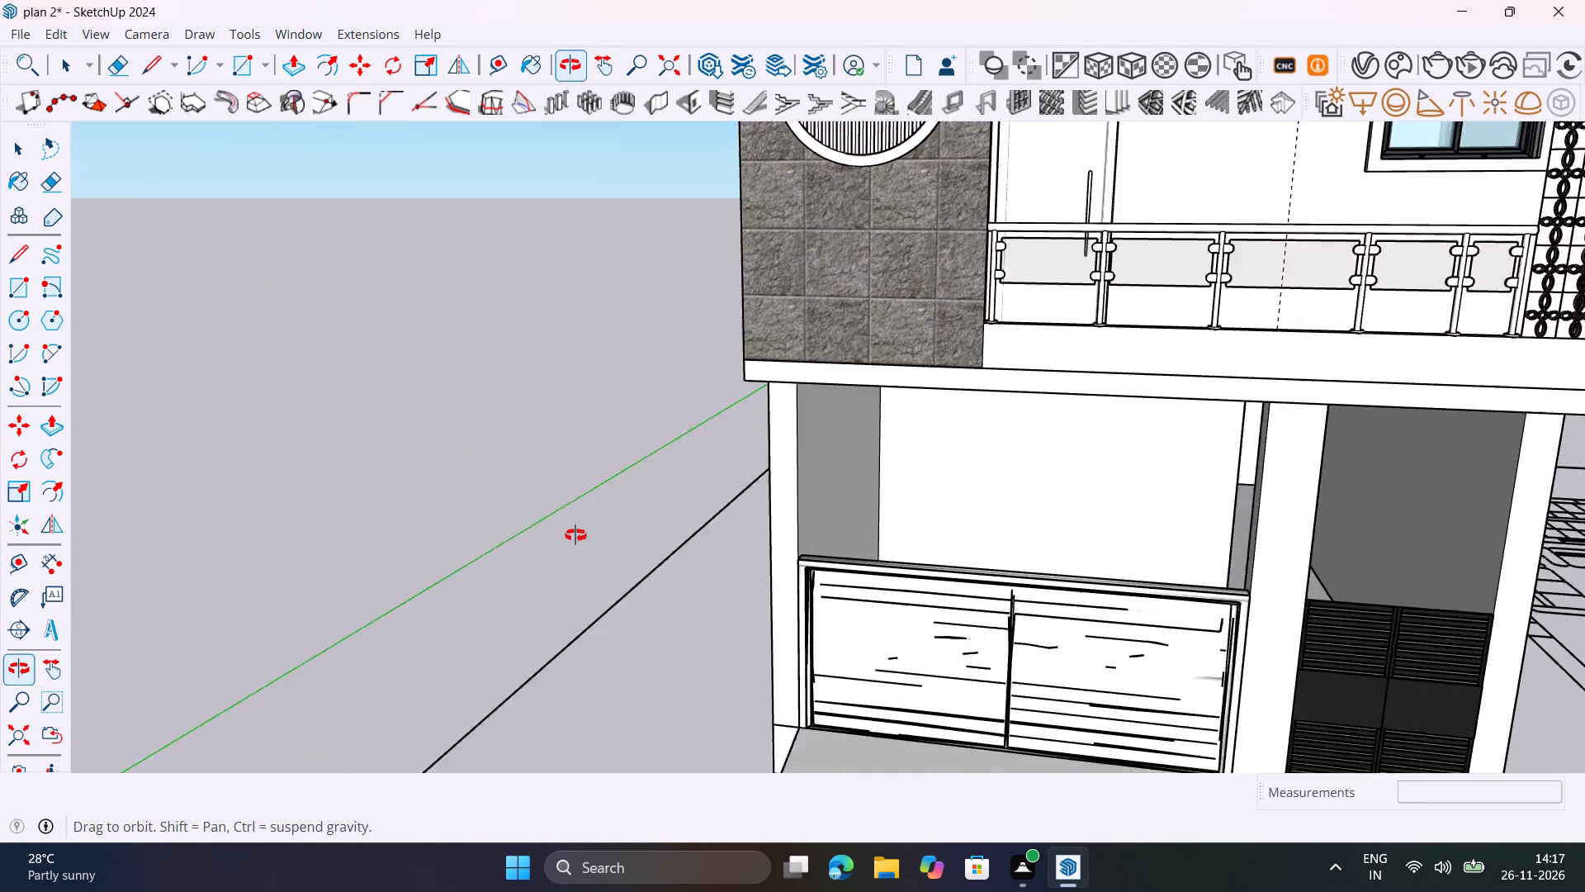
middle_drag(575, 535, 593, 522)
scroll(978, 360, down, 9)
middle_drag(684, 631, 578, 631)
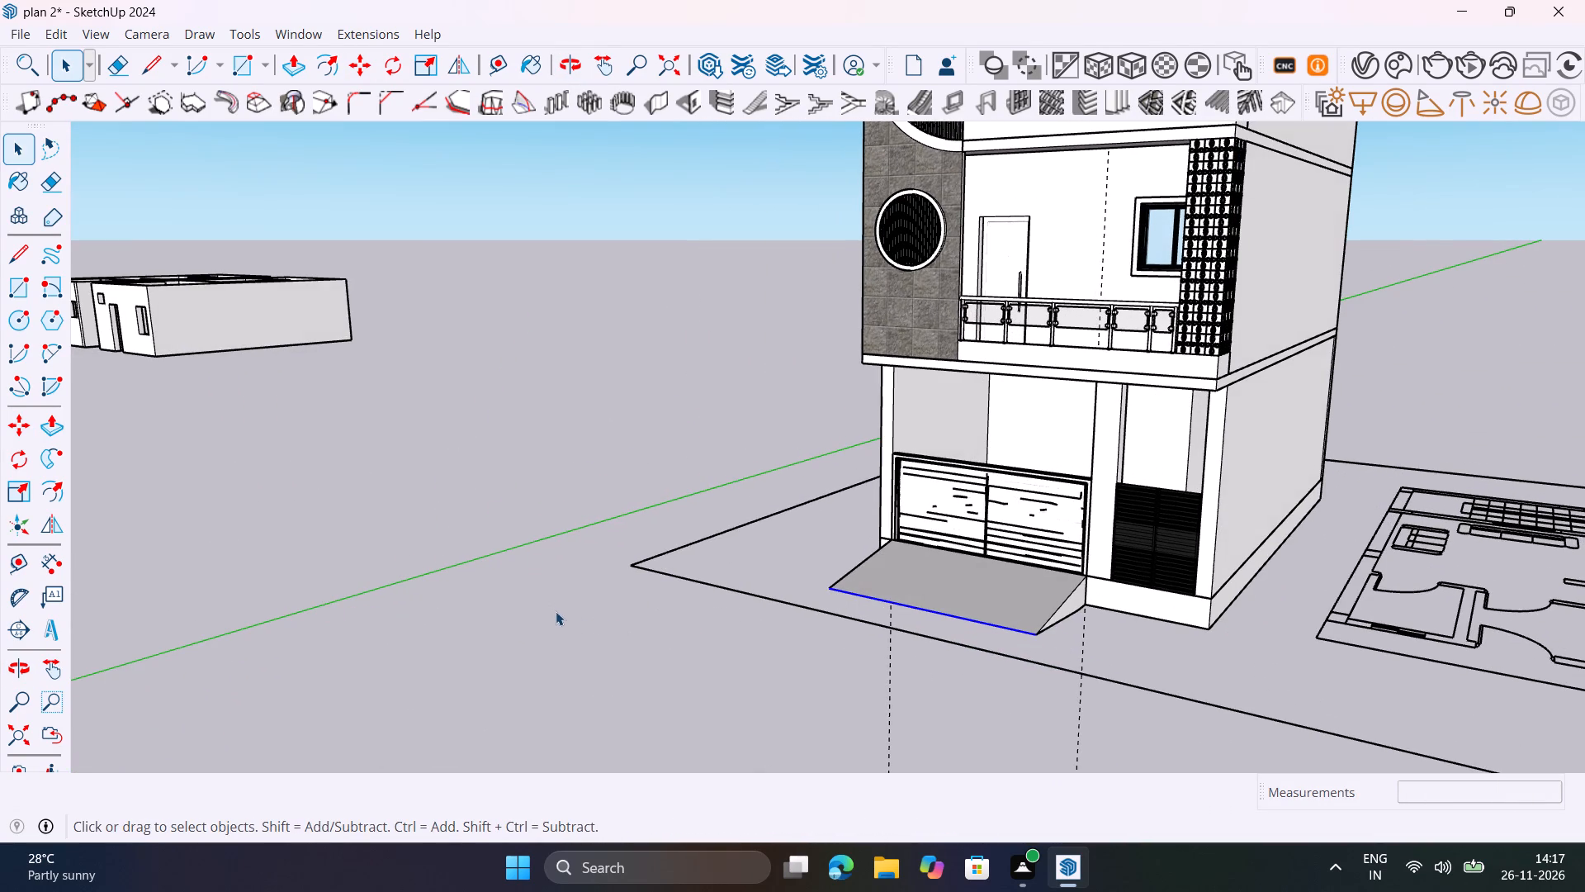
click(555, 610)
Place a vertical guide on the plinth's front face, measured from the ramp's side to the near edge of the louvred gate.
middle_drag(1143, 696, 1291, 705)
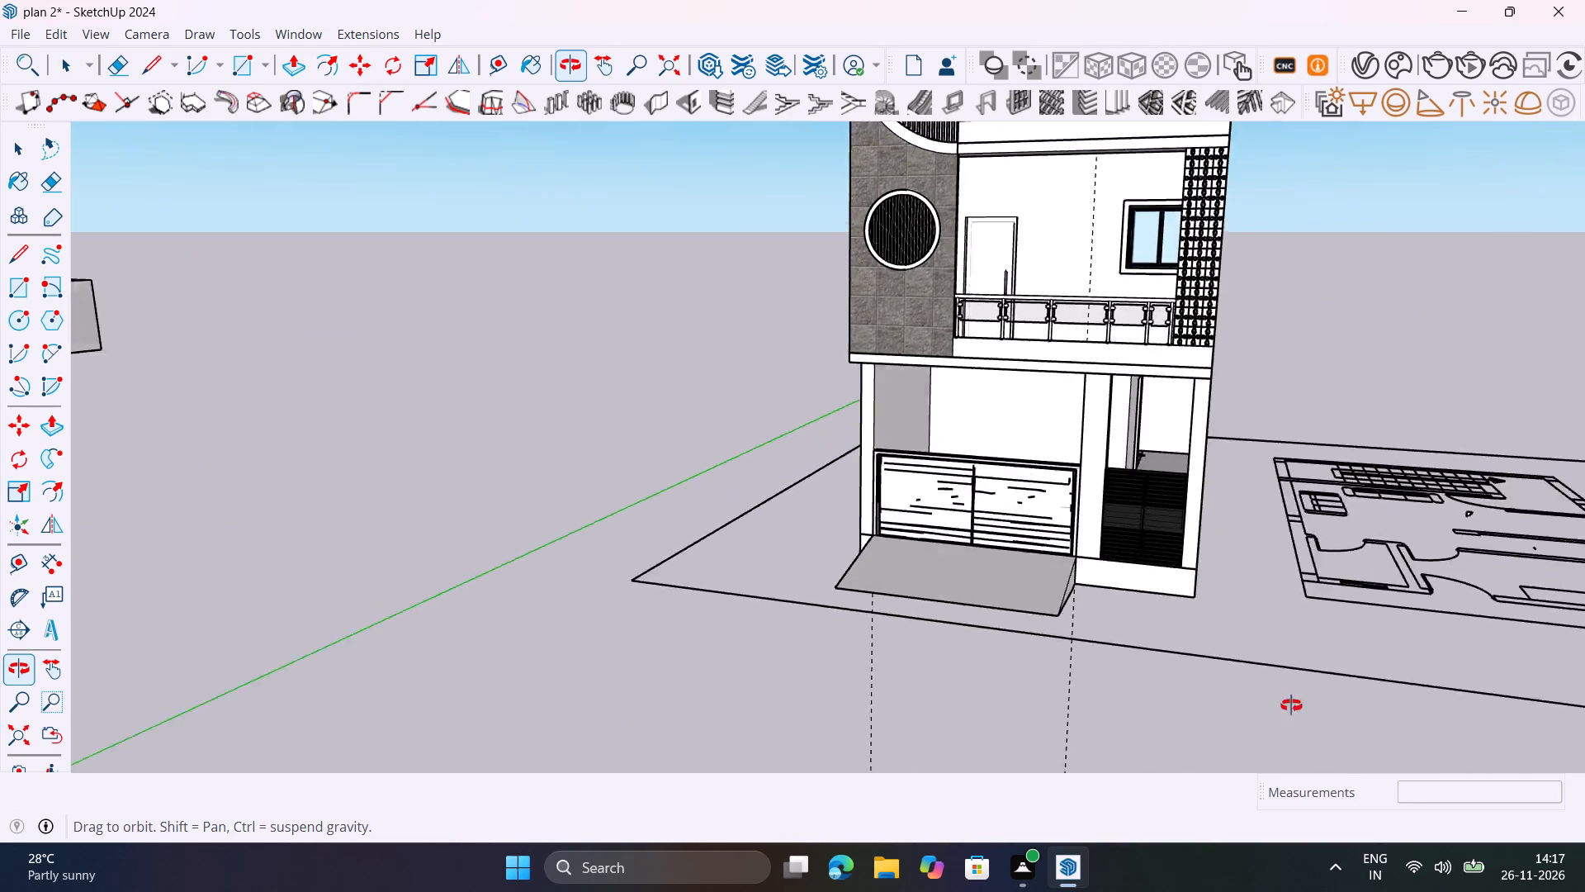
middle_drag(1291, 705, 1435, 754)
scroll(1208, 581, up, 4)
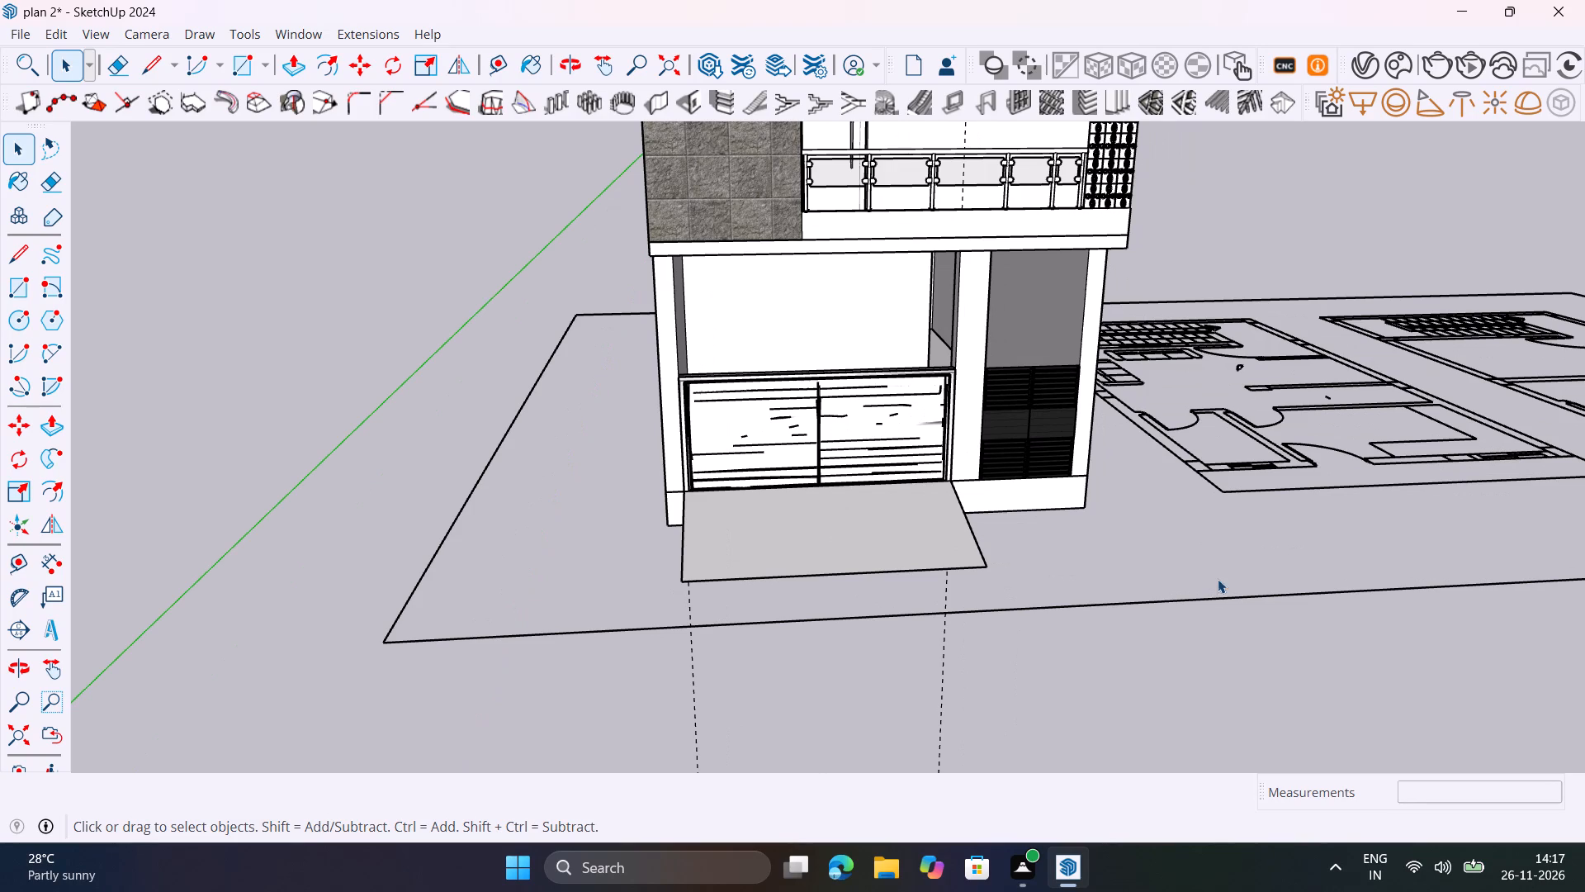
scroll(1010, 542, up, 5)
shift+middle_drag(1066, 543, 731, 527)
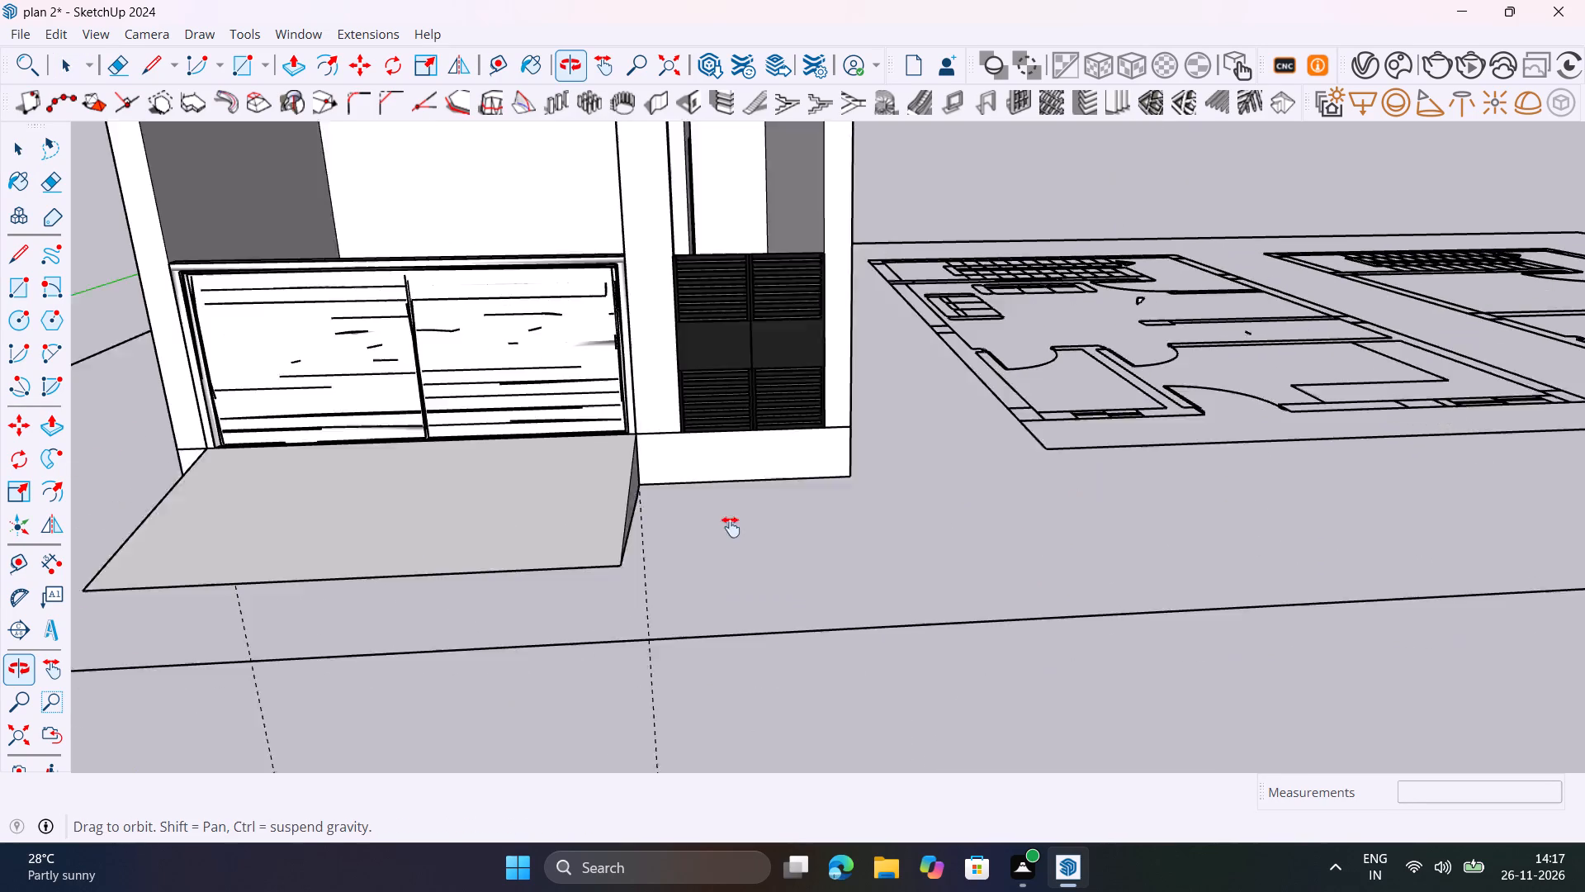
shift+middle_drag(731, 527, 529, 580)
scroll(535, 498, up, 5)
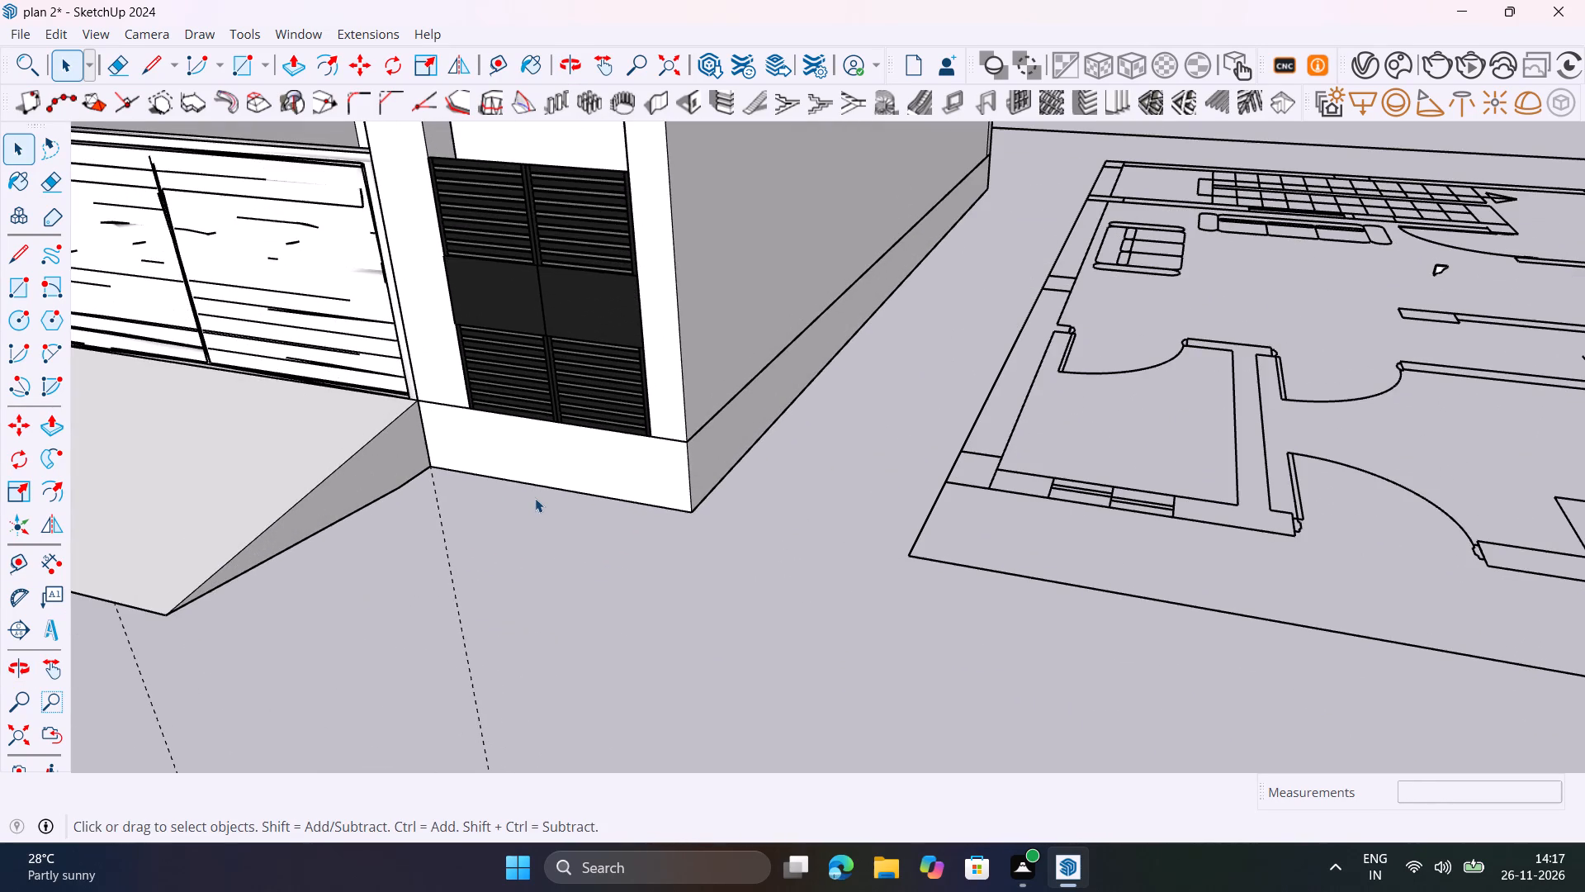
middle_drag(542, 498, 545, 498)
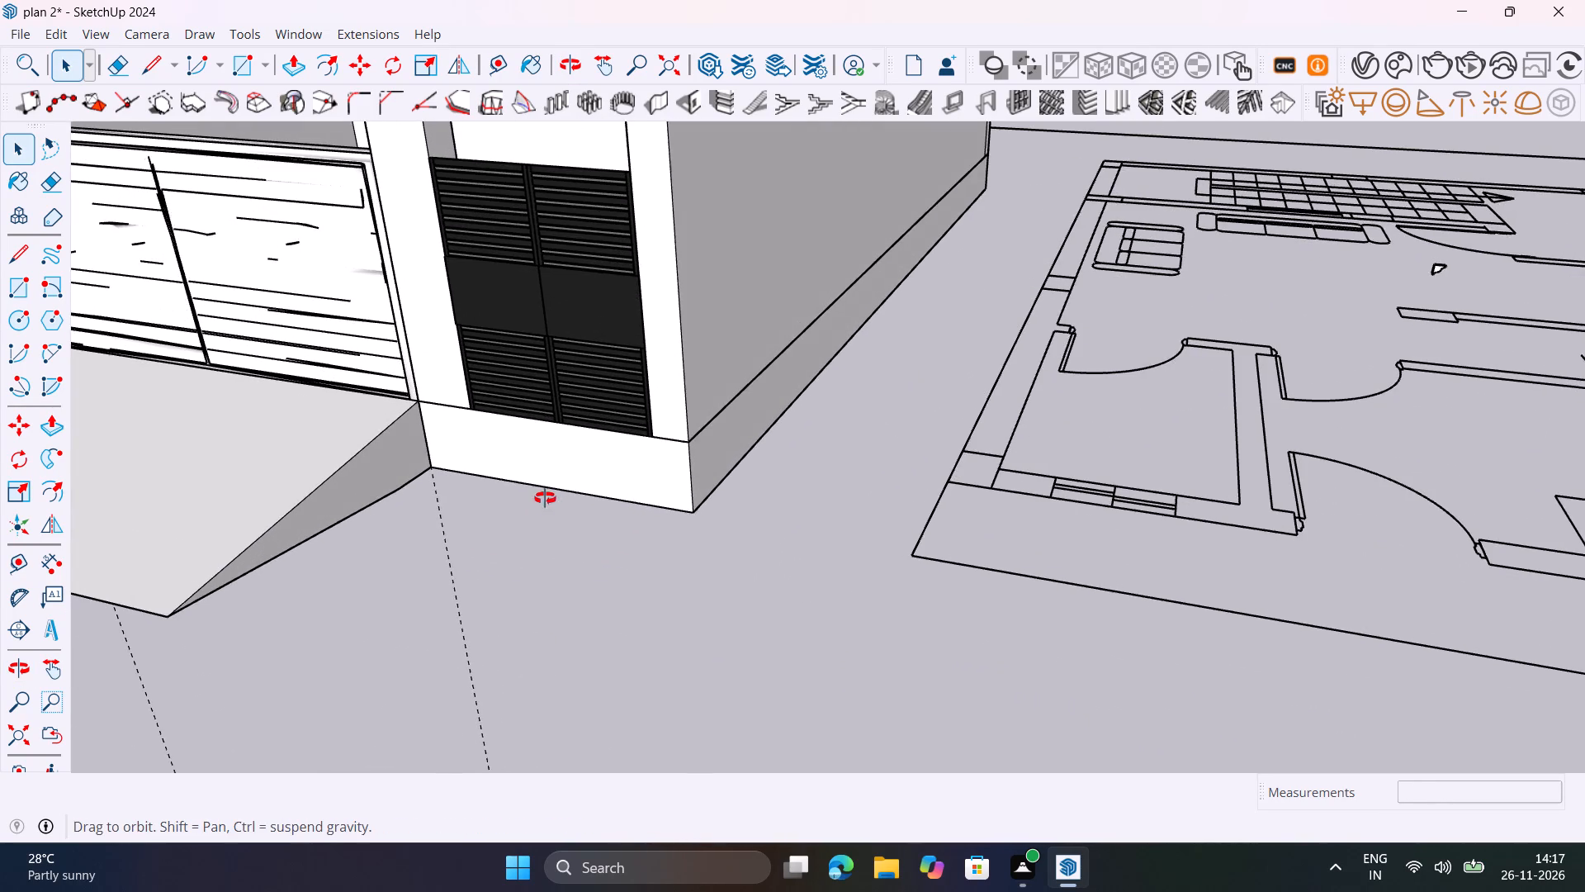
middle_drag(545, 498, 503, 511)
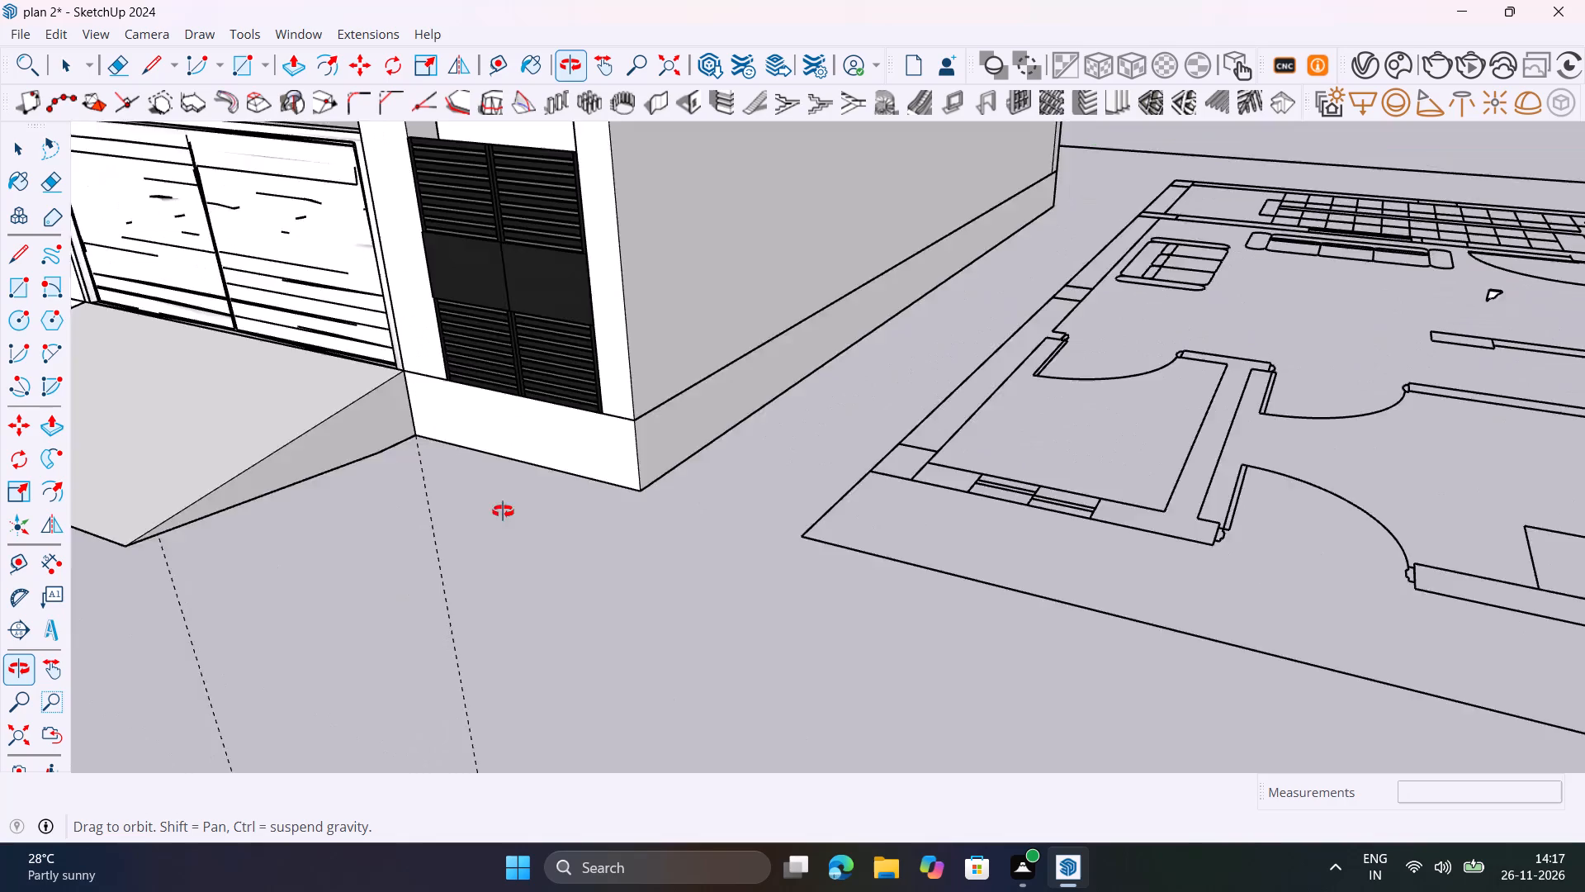
middle_drag(503, 511, 565, 547)
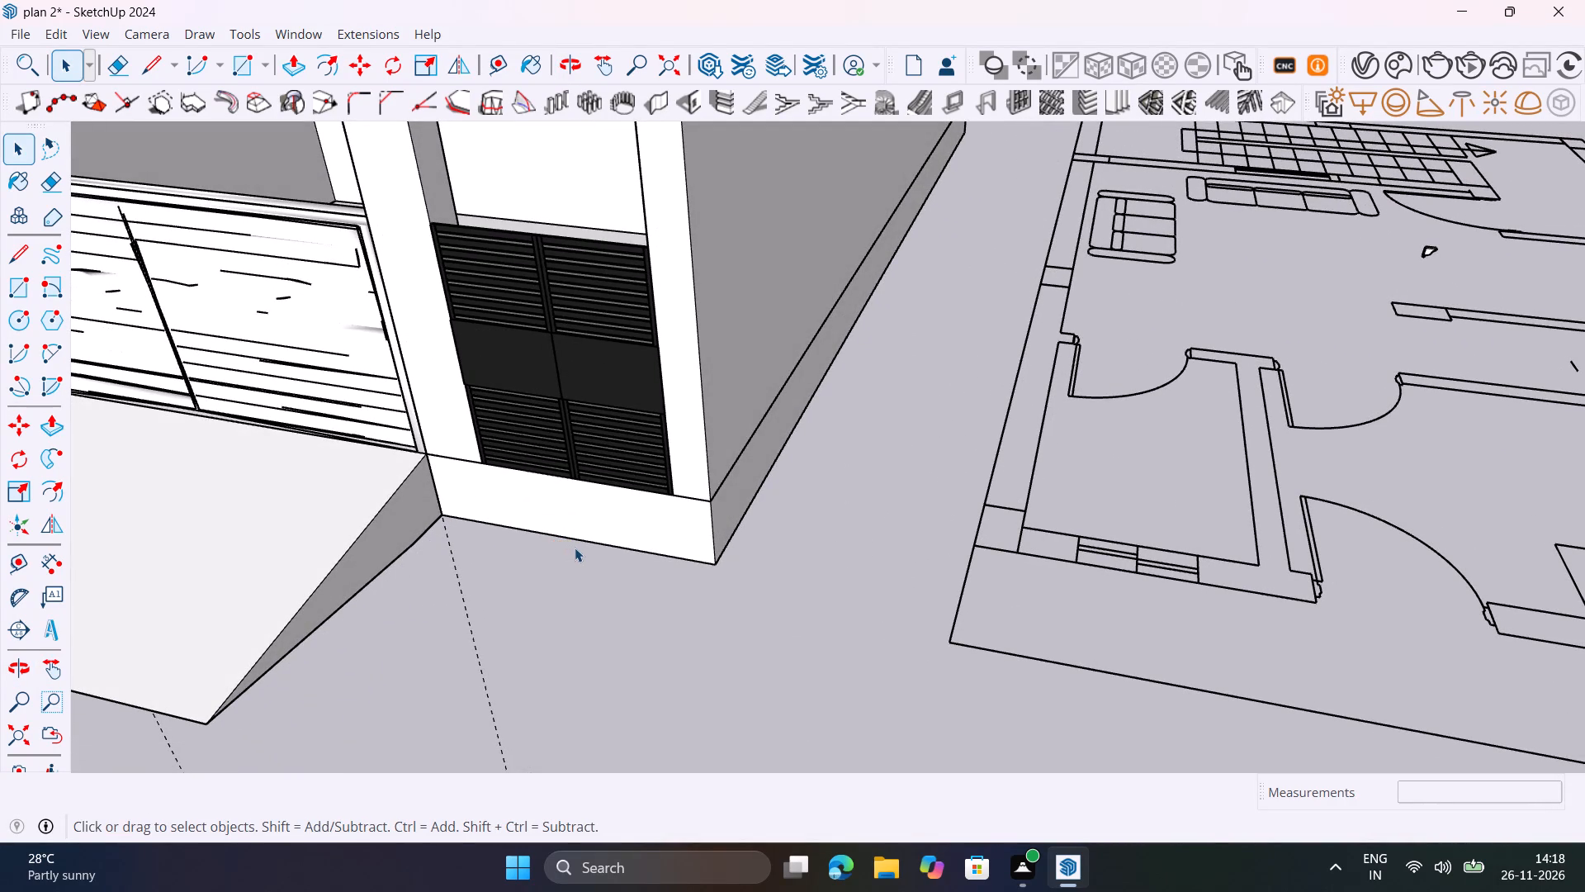
key(r)
key(space)
key(t)
click(433, 476)
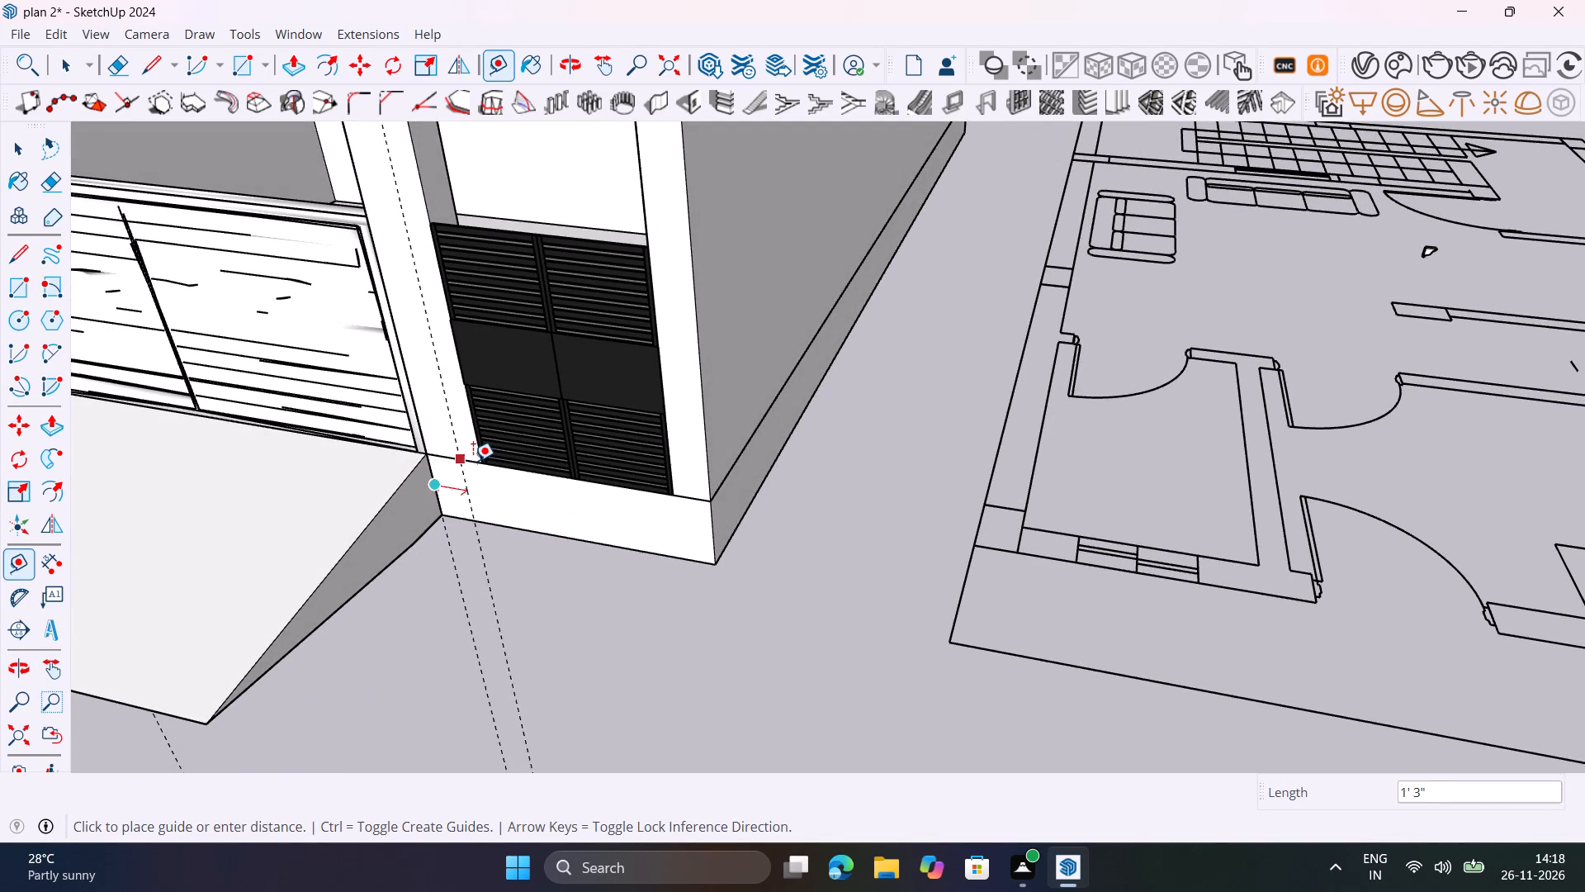
click(475, 460)
click(487, 489)
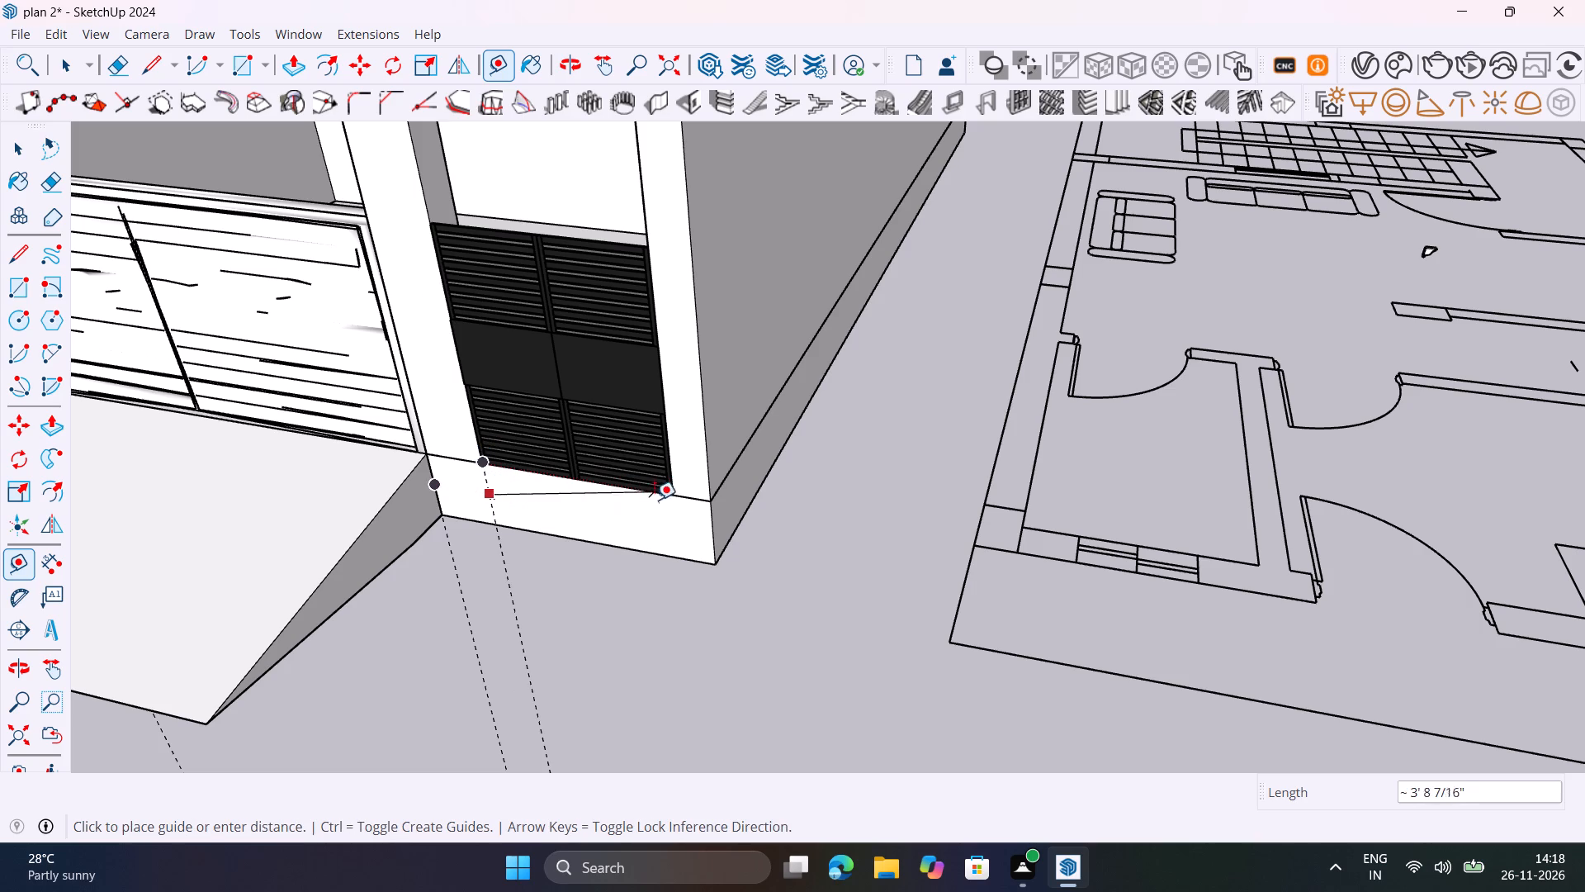
key(Escape)
Place a second vertical guide 4' from the first, in line with the louvred gate's far edge.
middle_drag(615, 567, 911, 539)
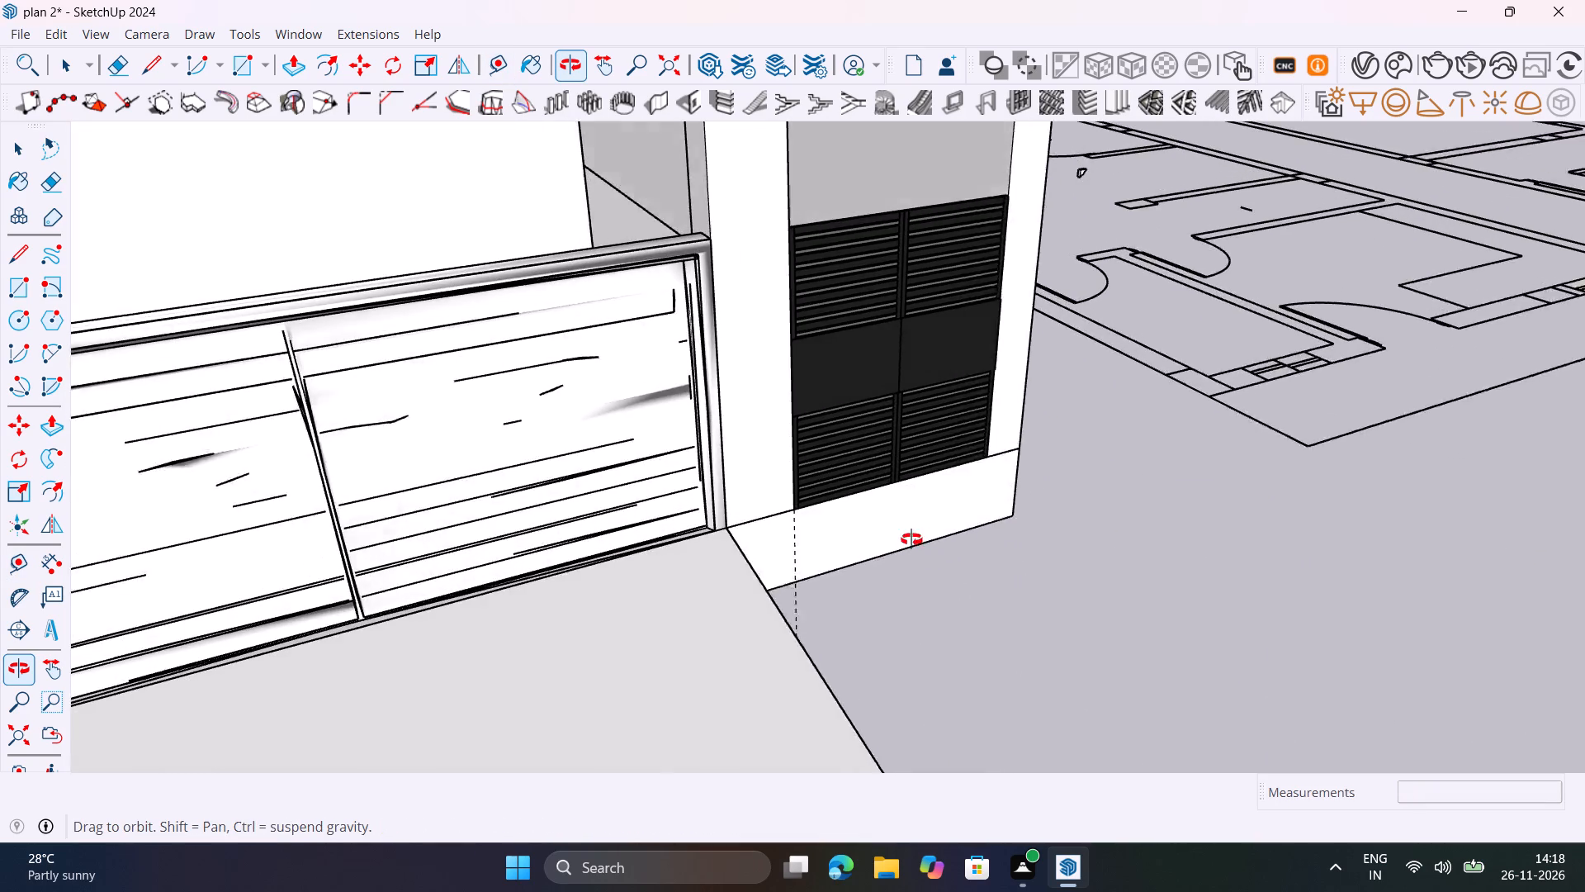
middle_drag(911, 539, 888, 538)
click(740, 557)
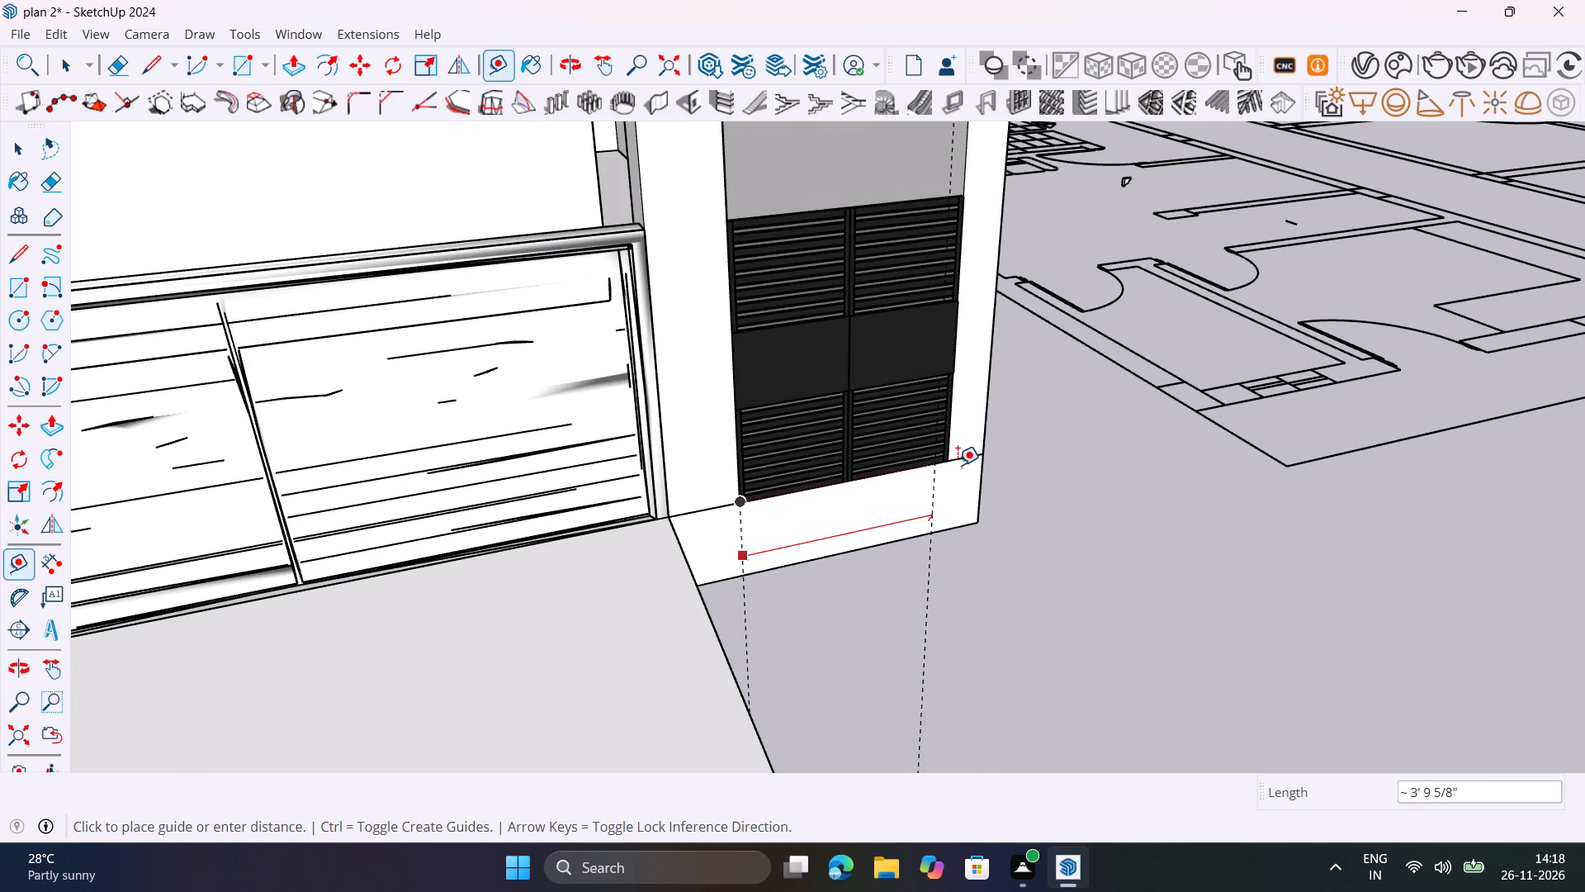
click(956, 459)
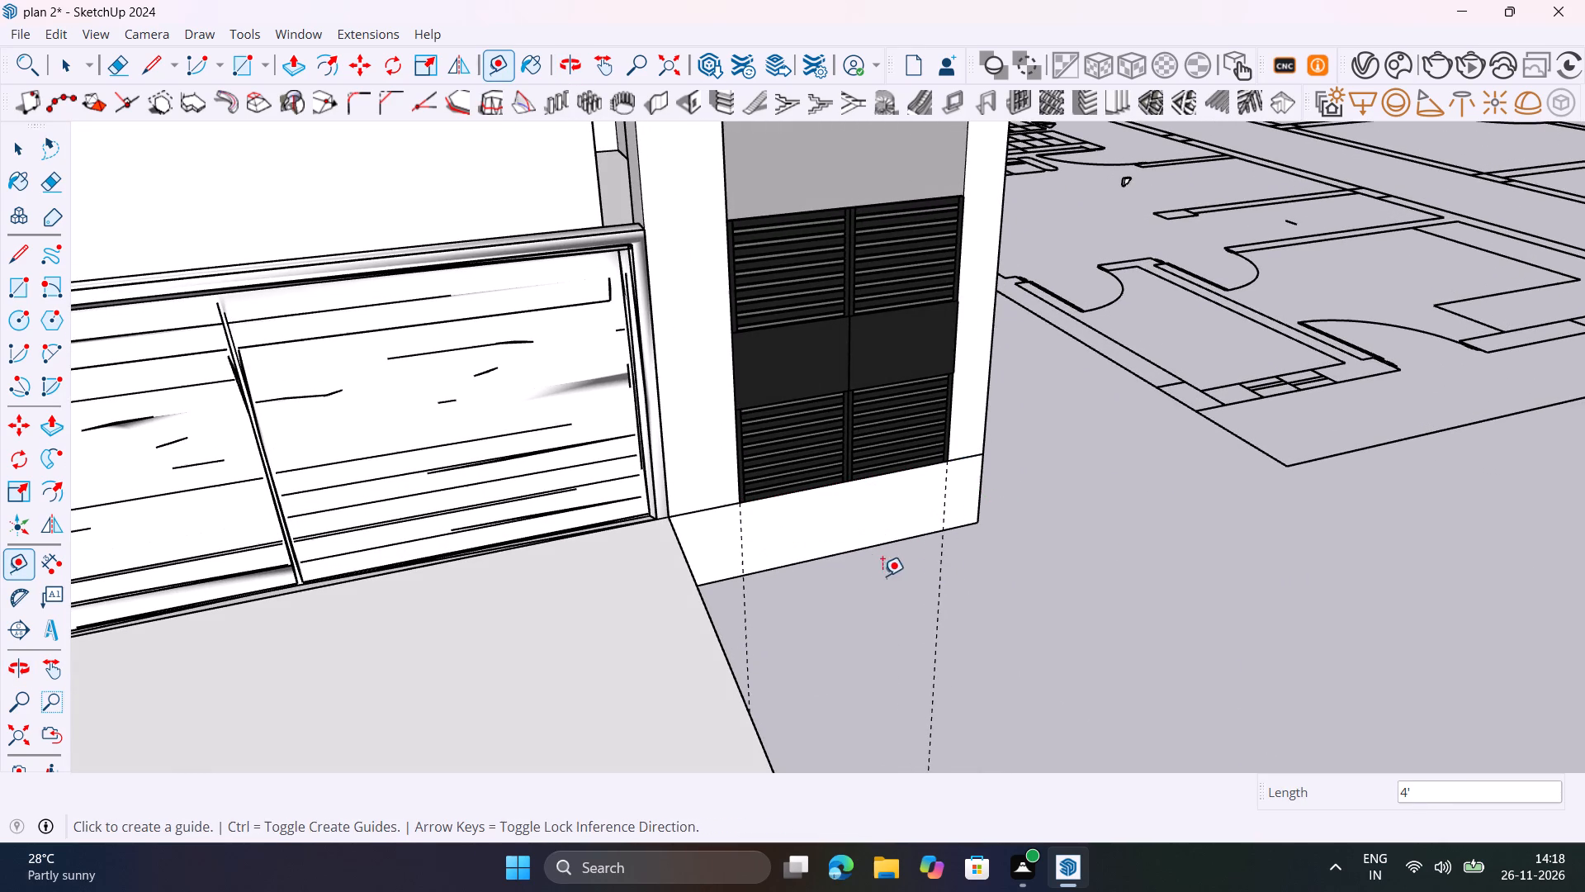
key(space)
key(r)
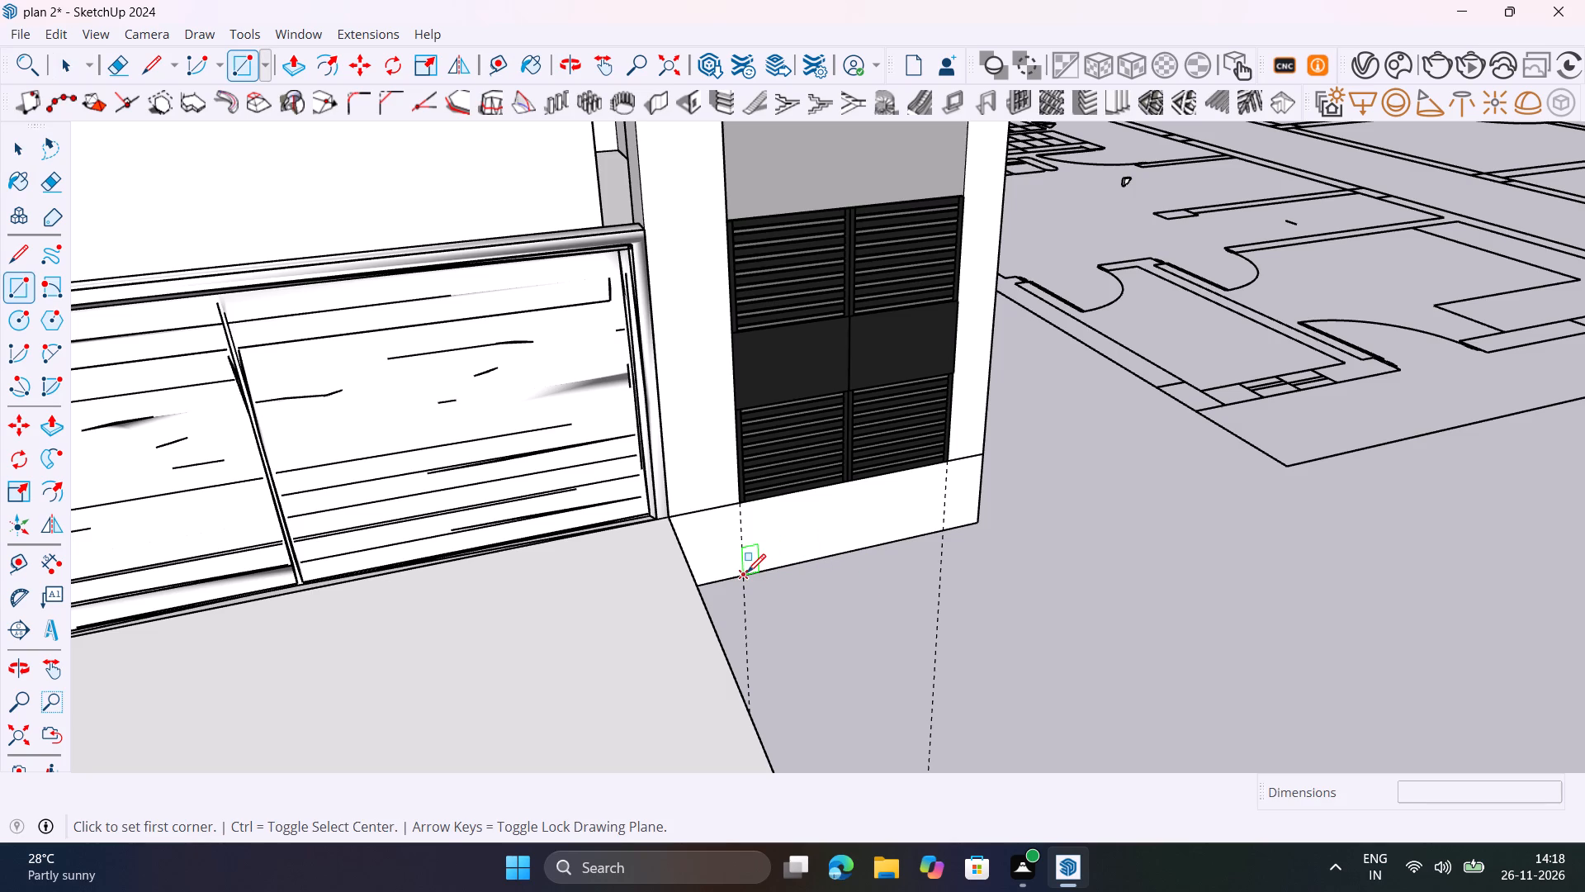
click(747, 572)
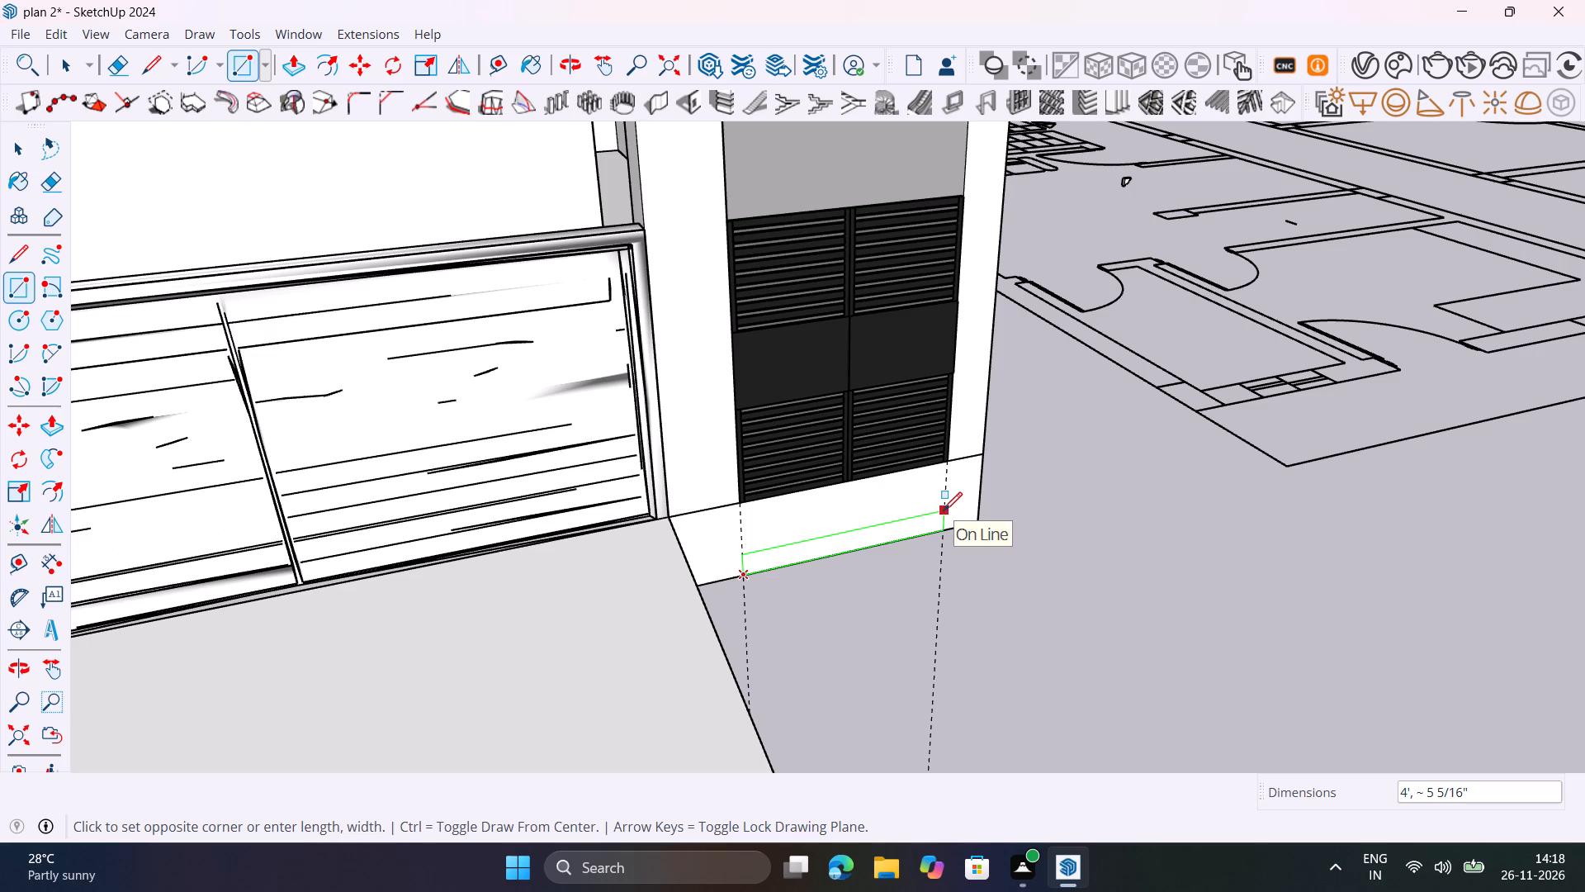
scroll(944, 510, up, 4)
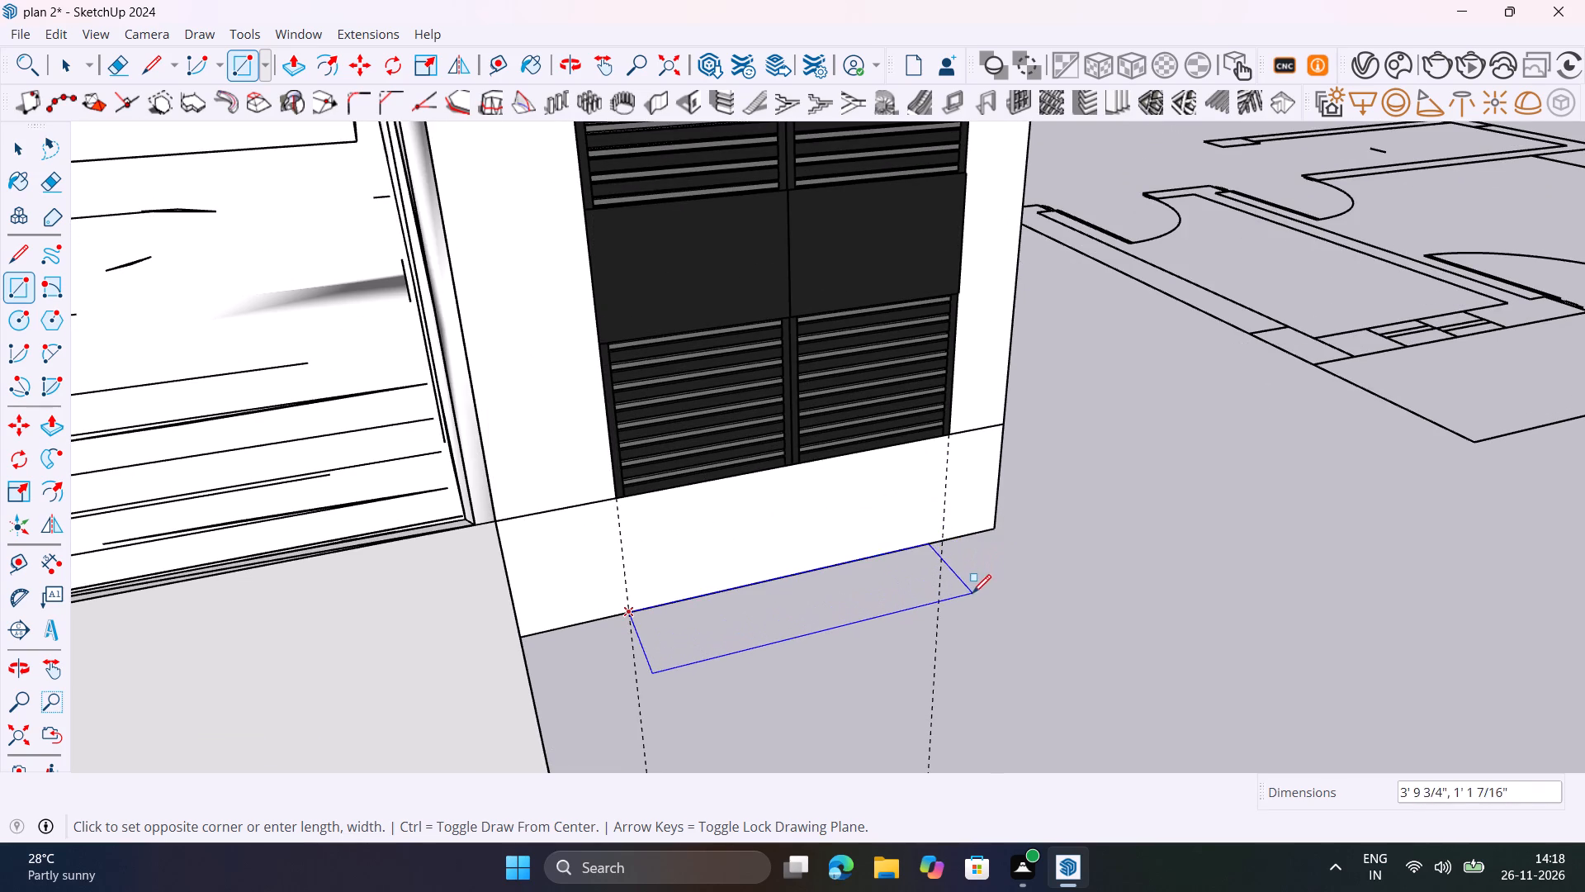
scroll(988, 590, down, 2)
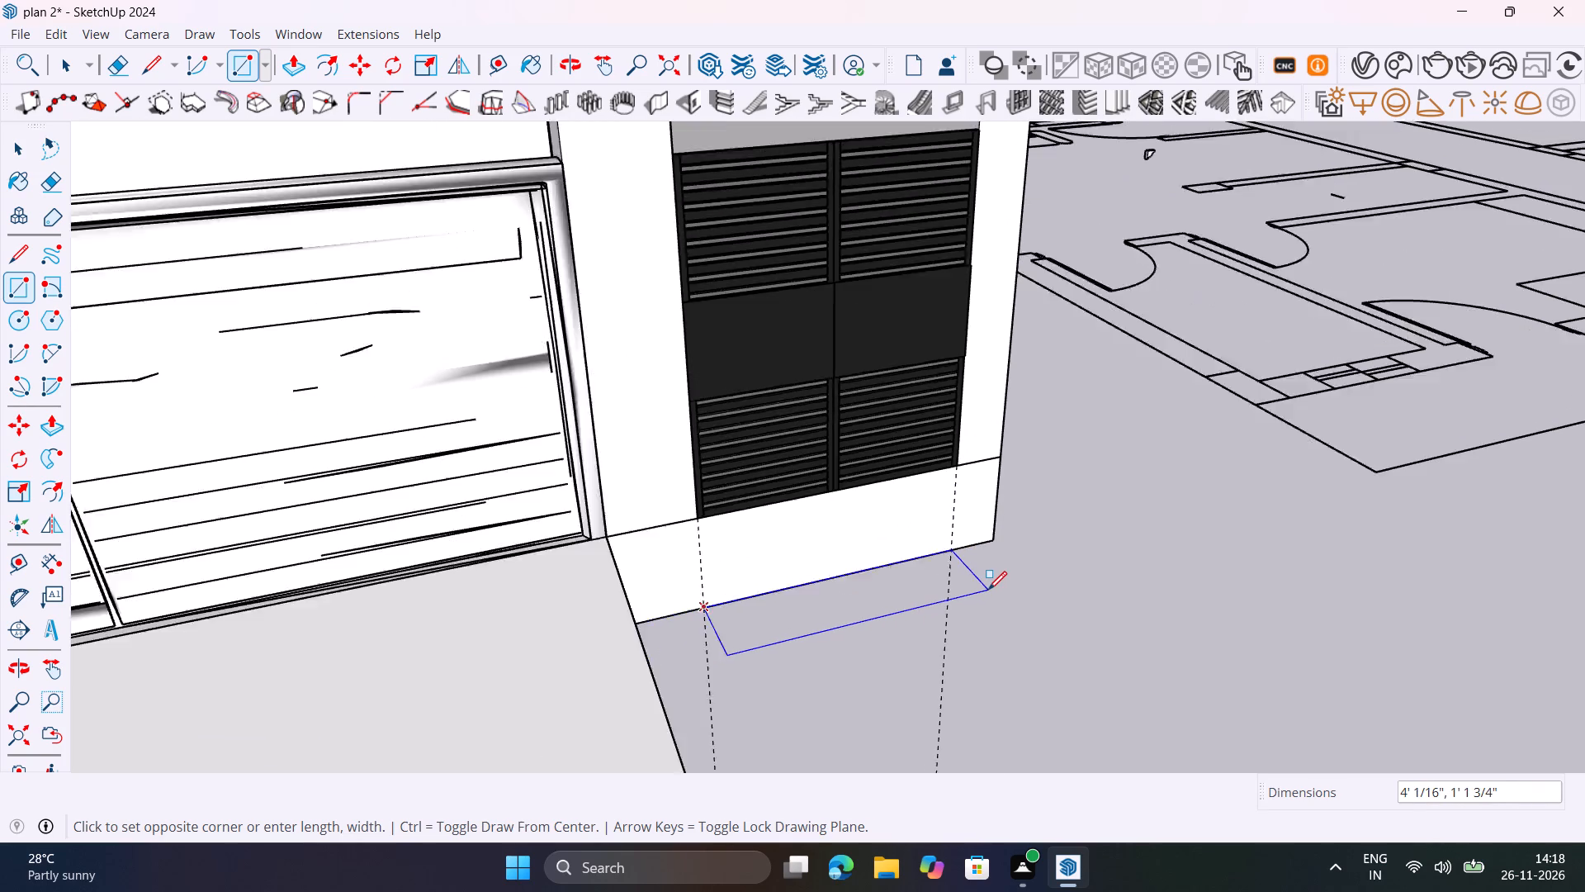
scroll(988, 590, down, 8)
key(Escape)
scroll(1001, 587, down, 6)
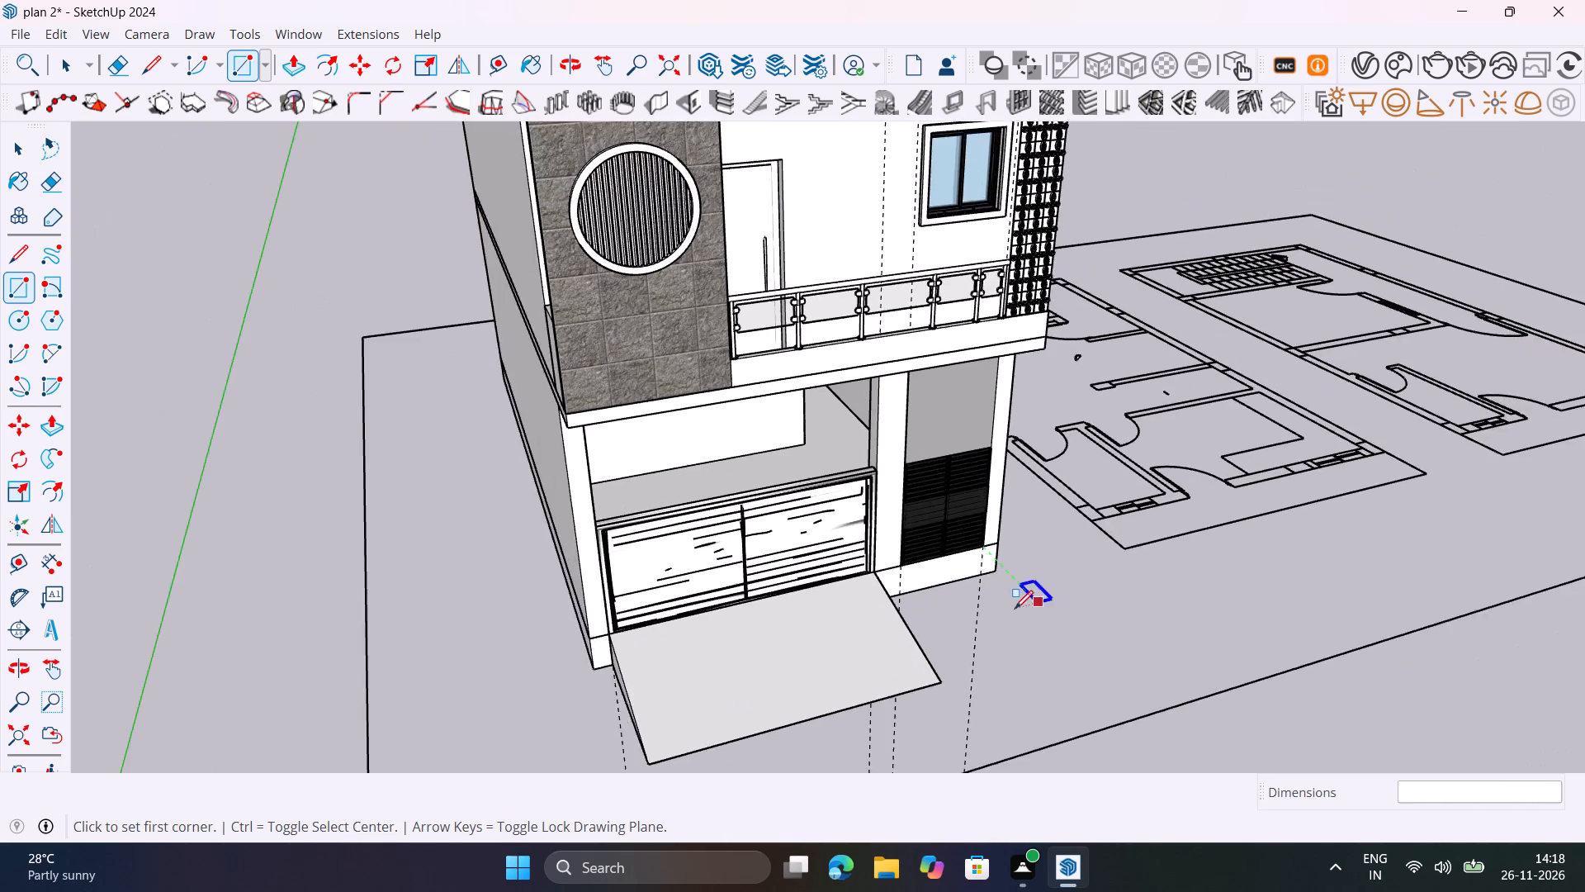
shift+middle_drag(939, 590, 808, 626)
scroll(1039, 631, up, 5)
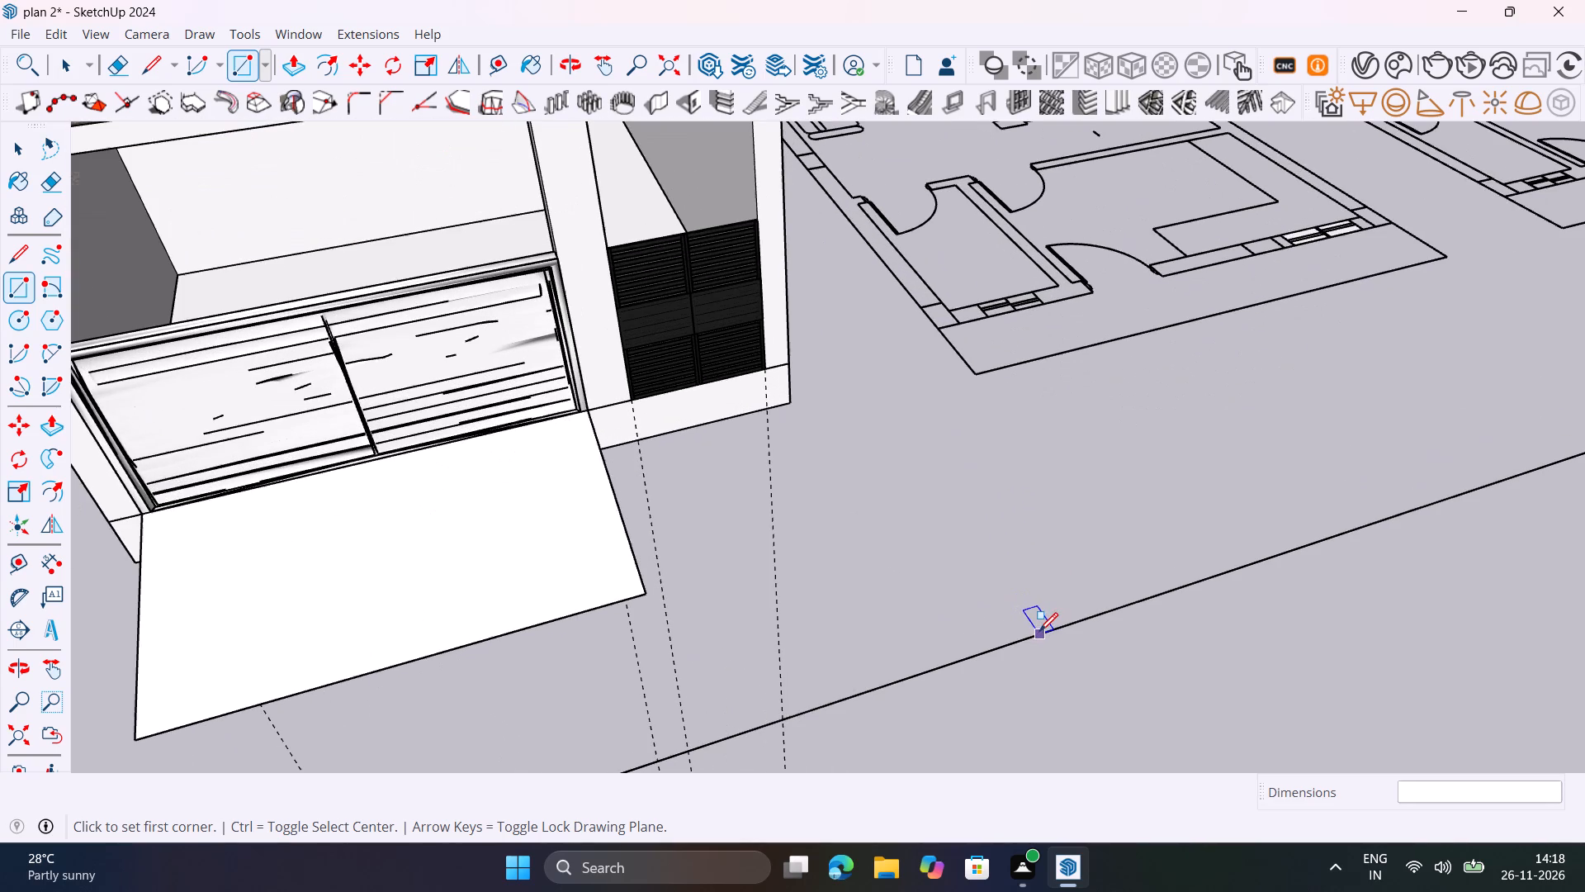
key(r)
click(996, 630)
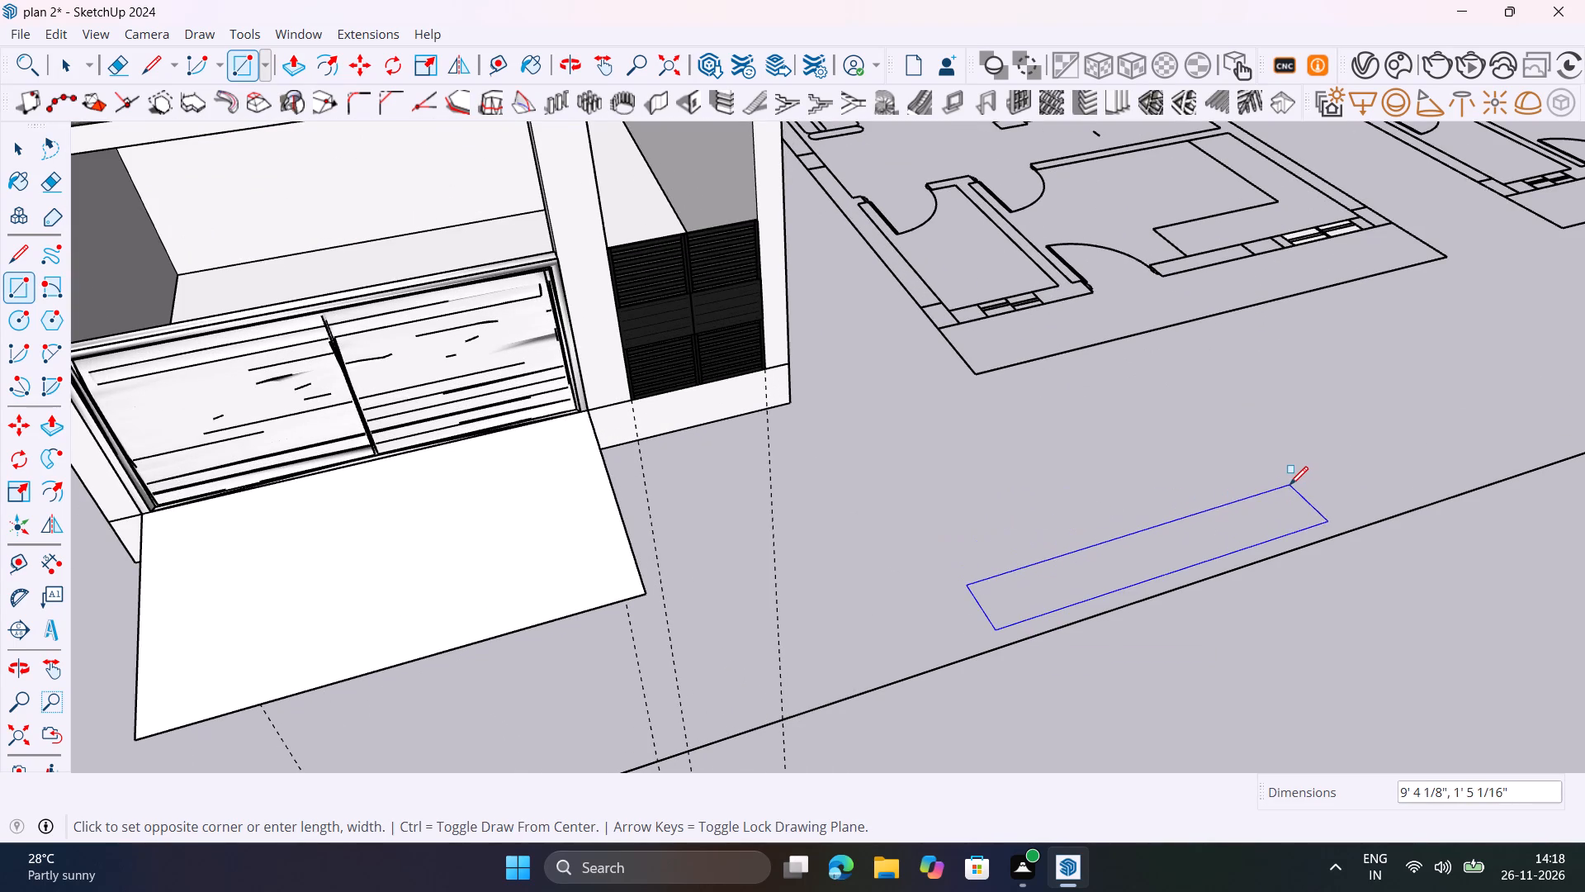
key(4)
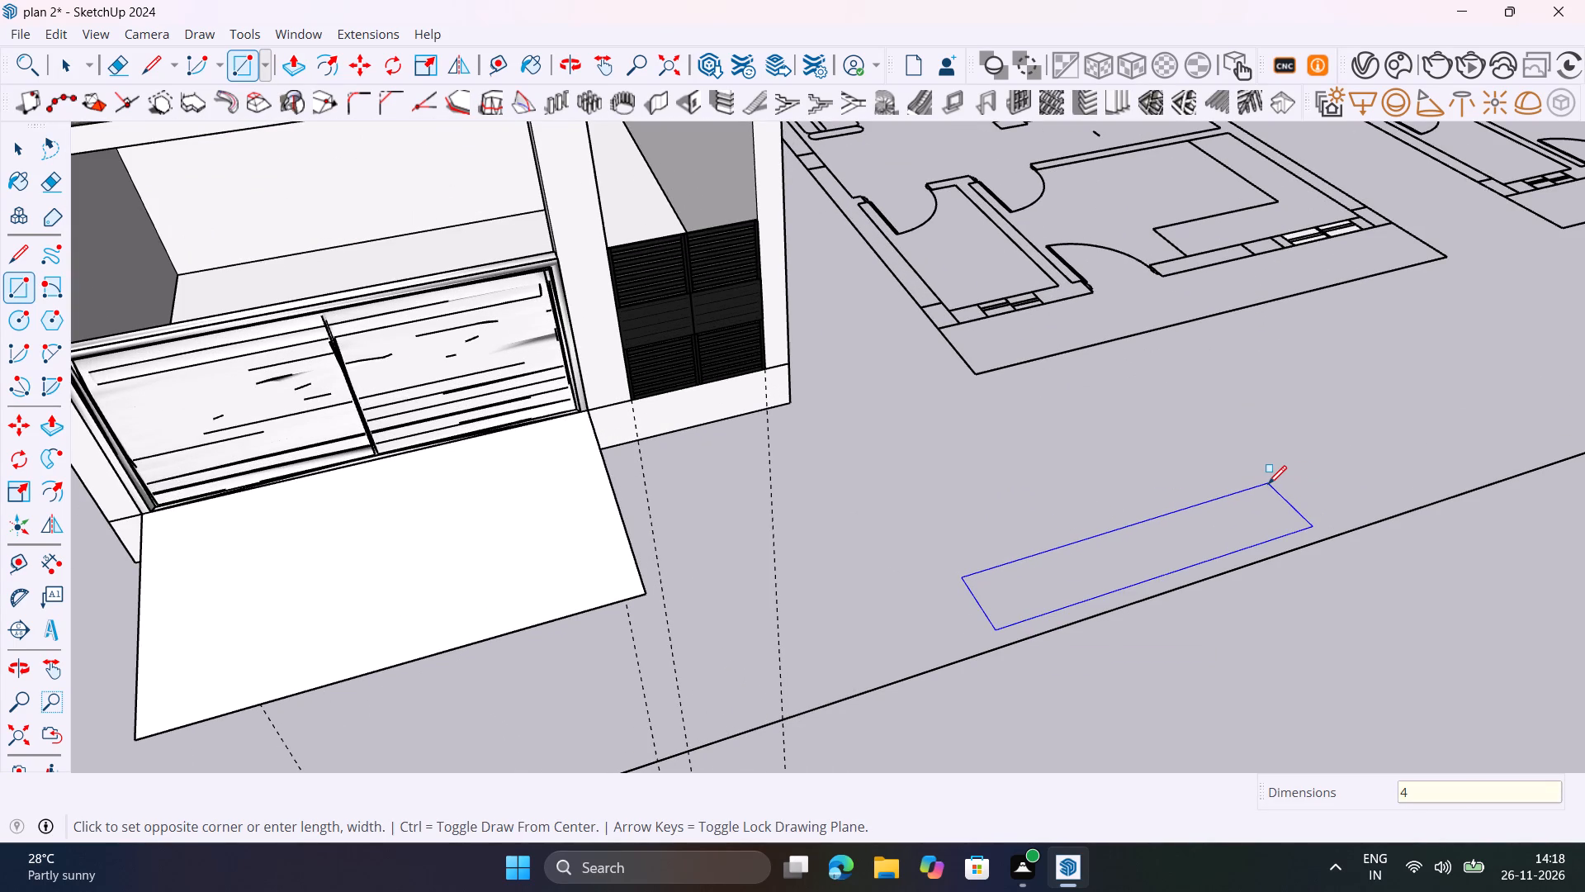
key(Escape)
Draw a 4' by 1' rectangle with the Line tool on the open ground in front of the house.
key(Escape)
key(l)
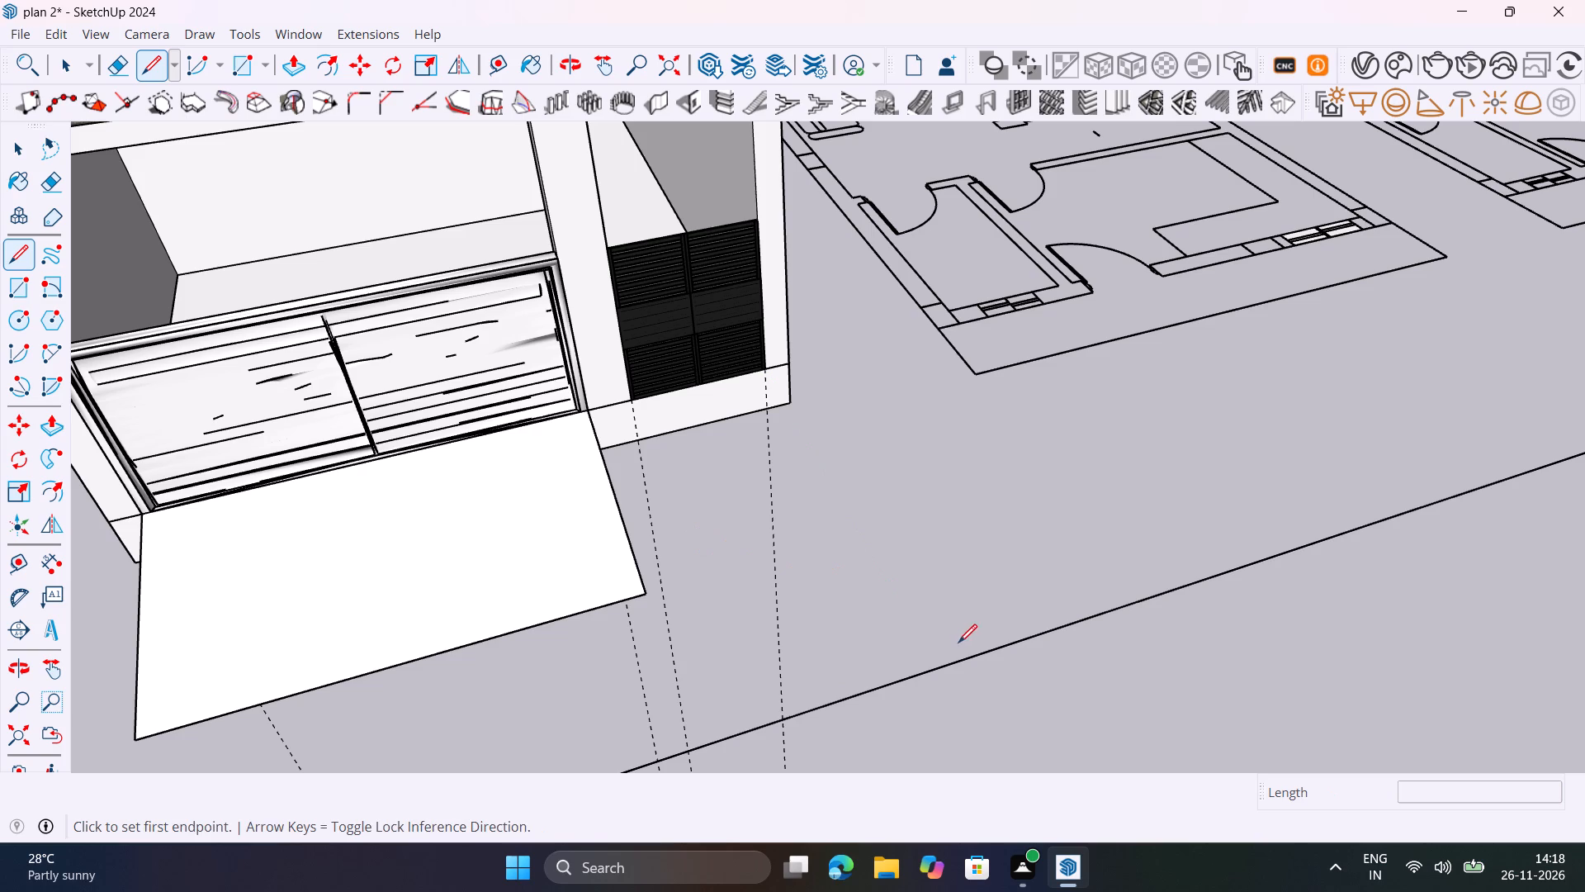
click(958, 643)
text(4')
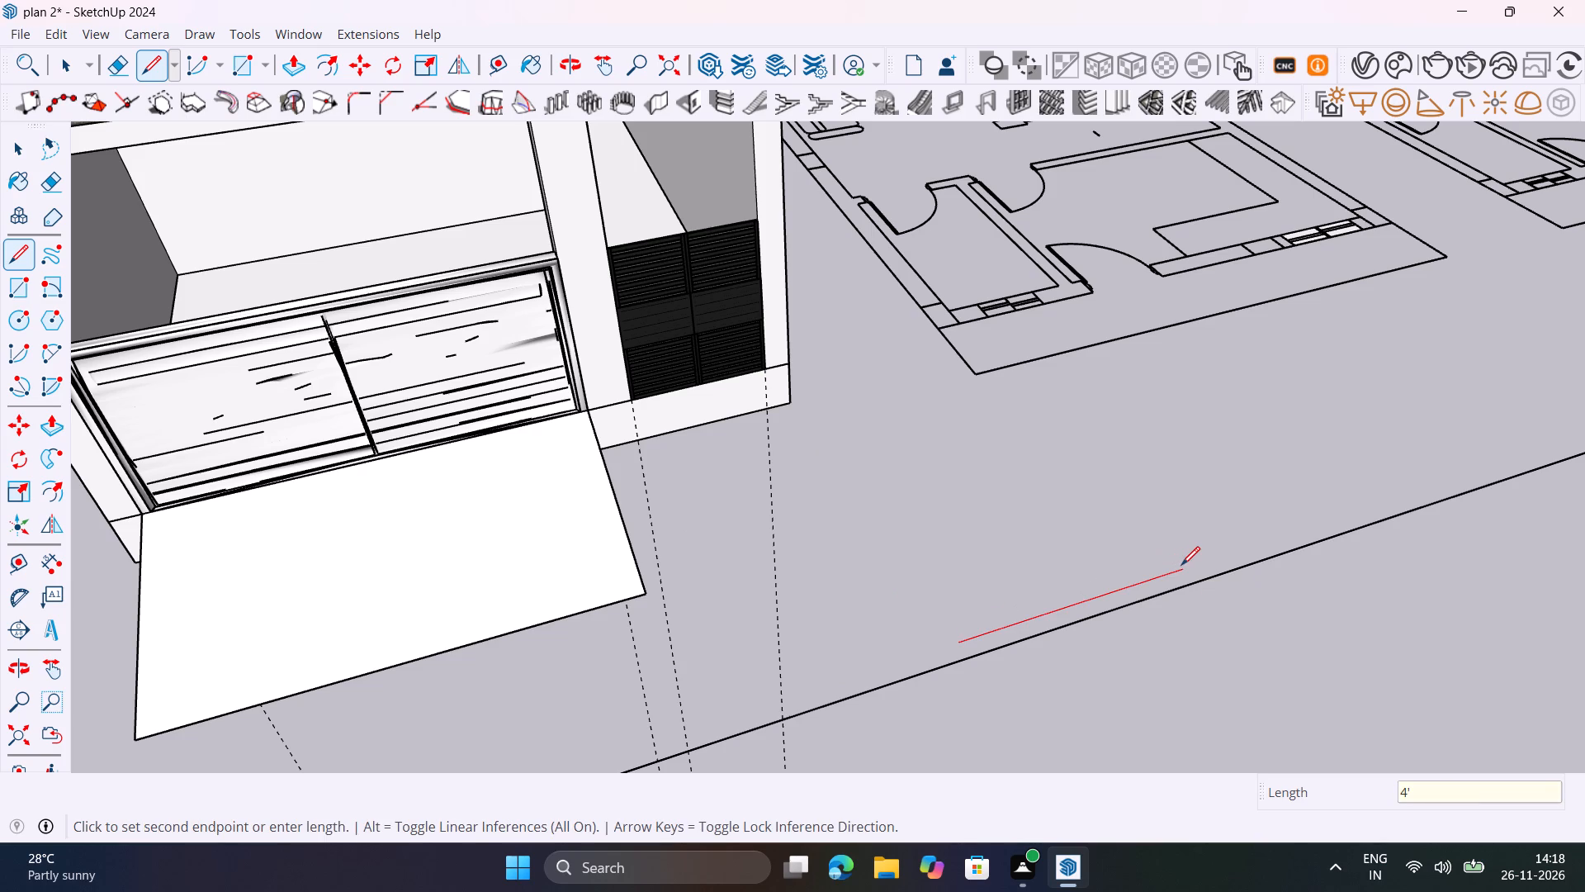
key(Return)
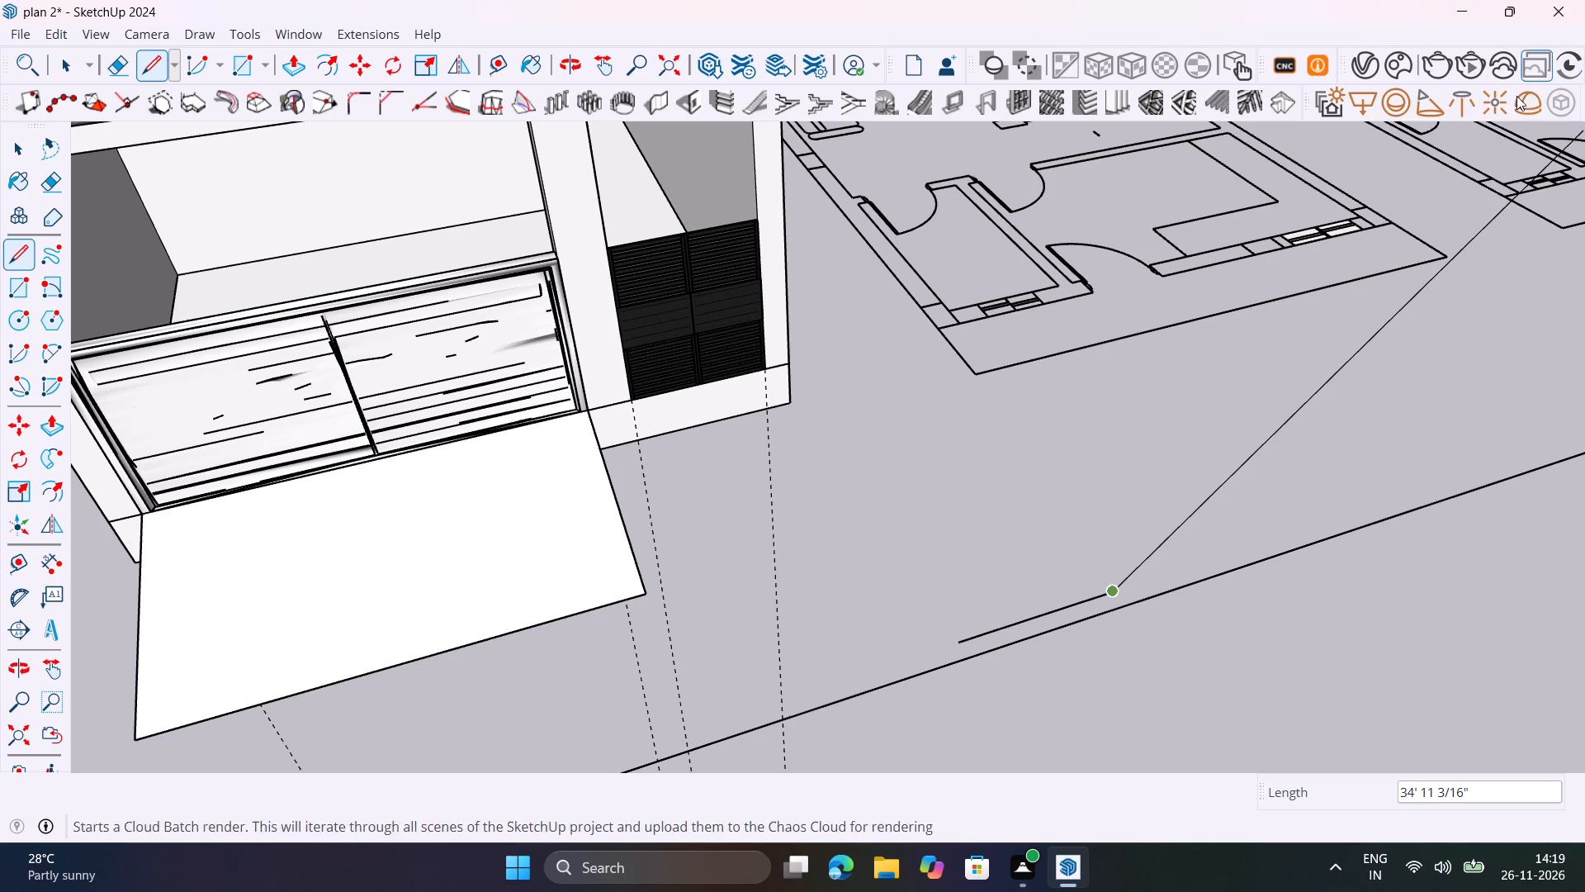
middle_drag(1081, 569, 1466, 570)
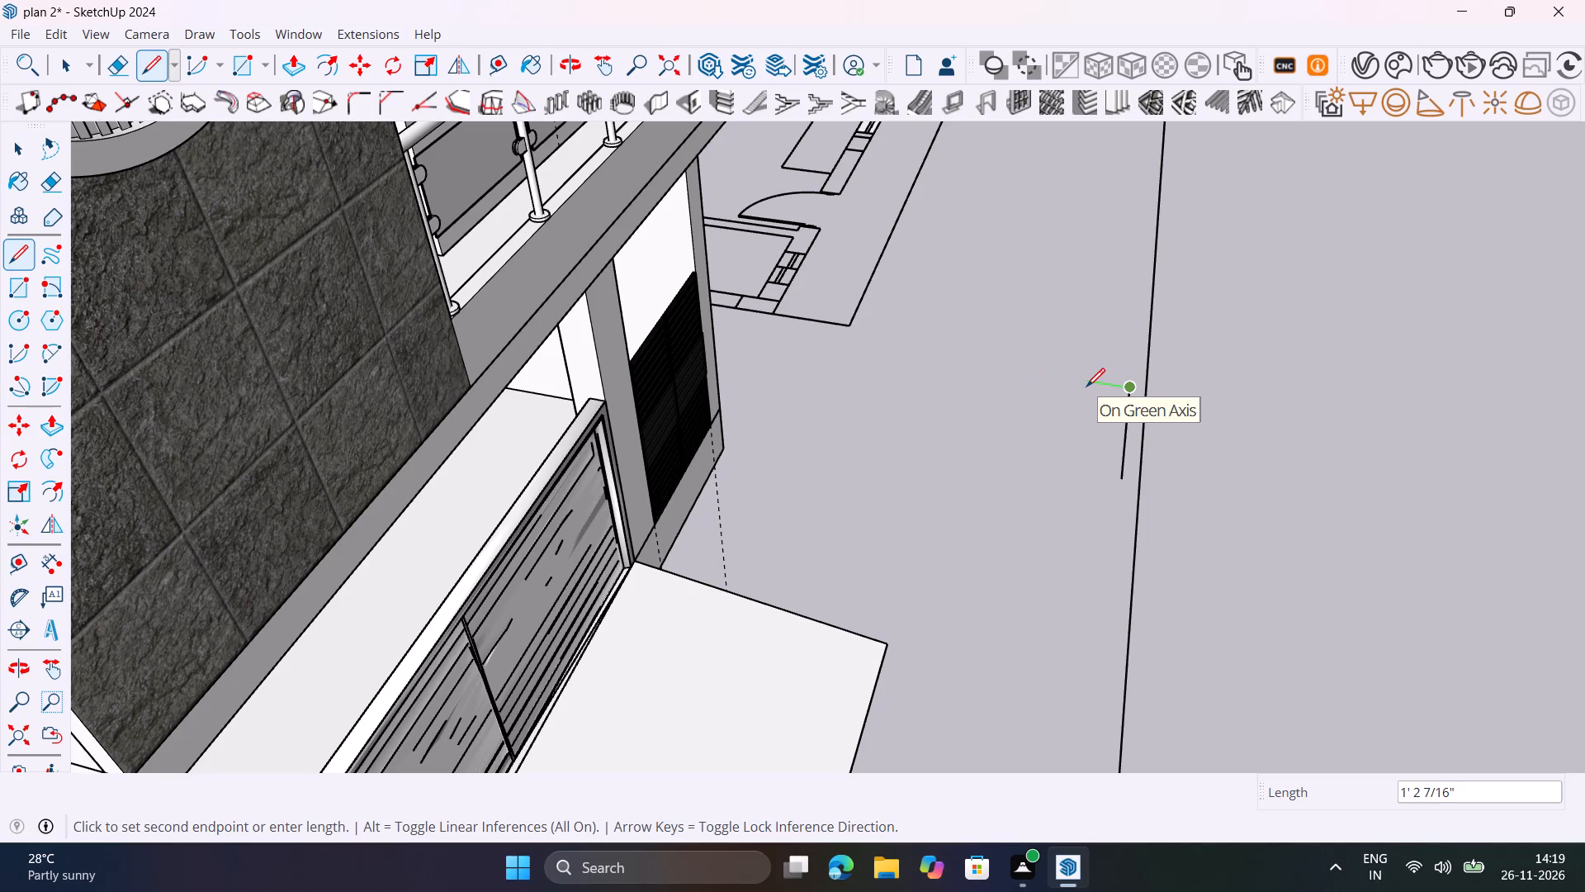
text(1')
key(Return)
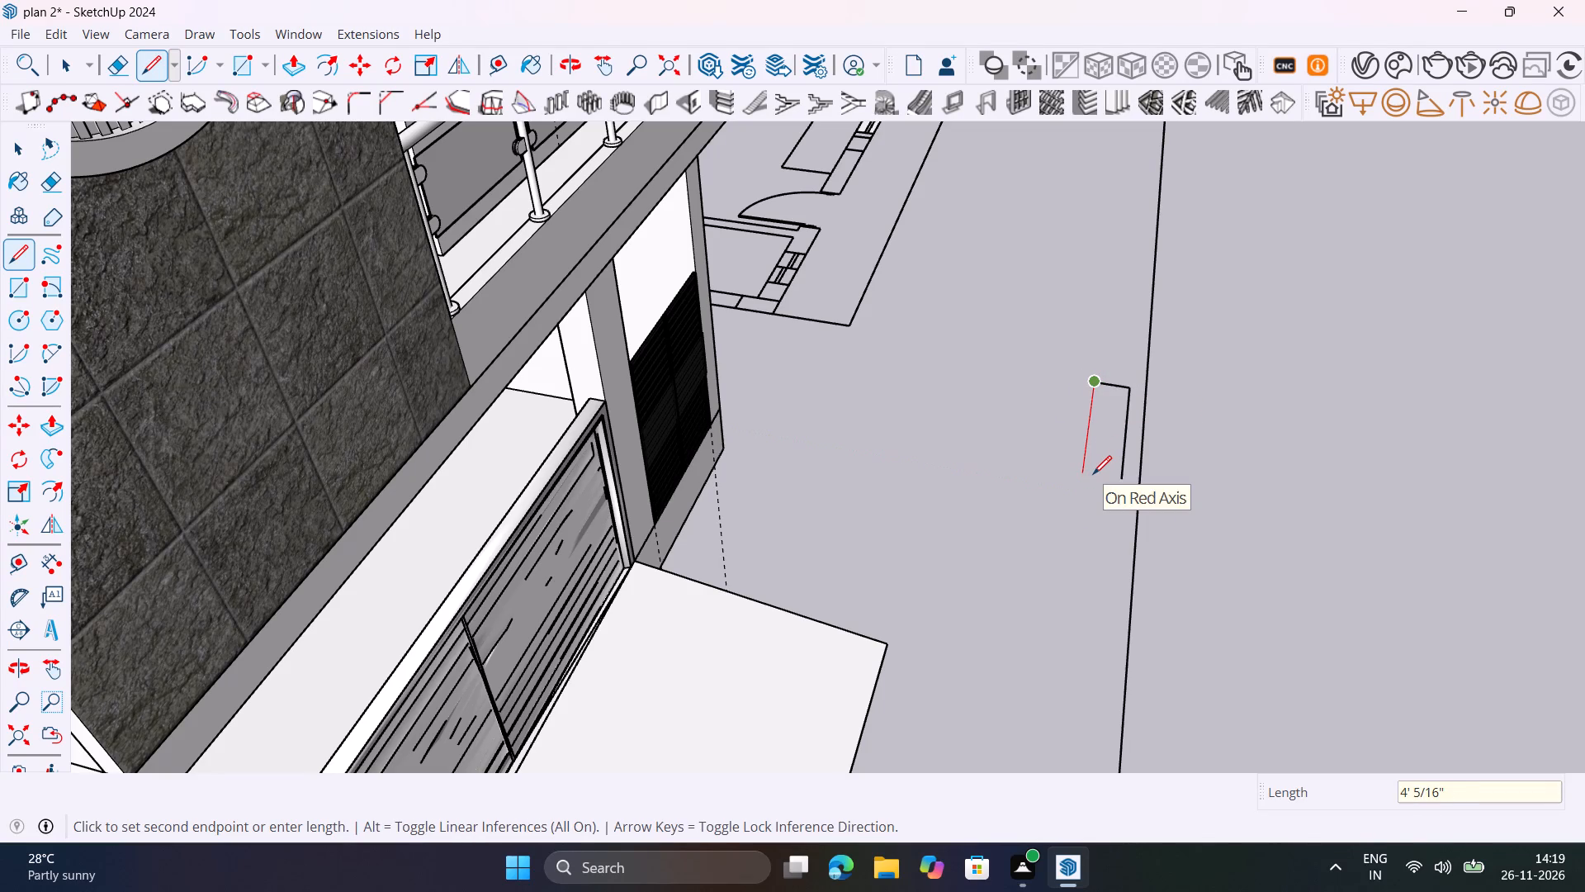
text(4')
key(Return)
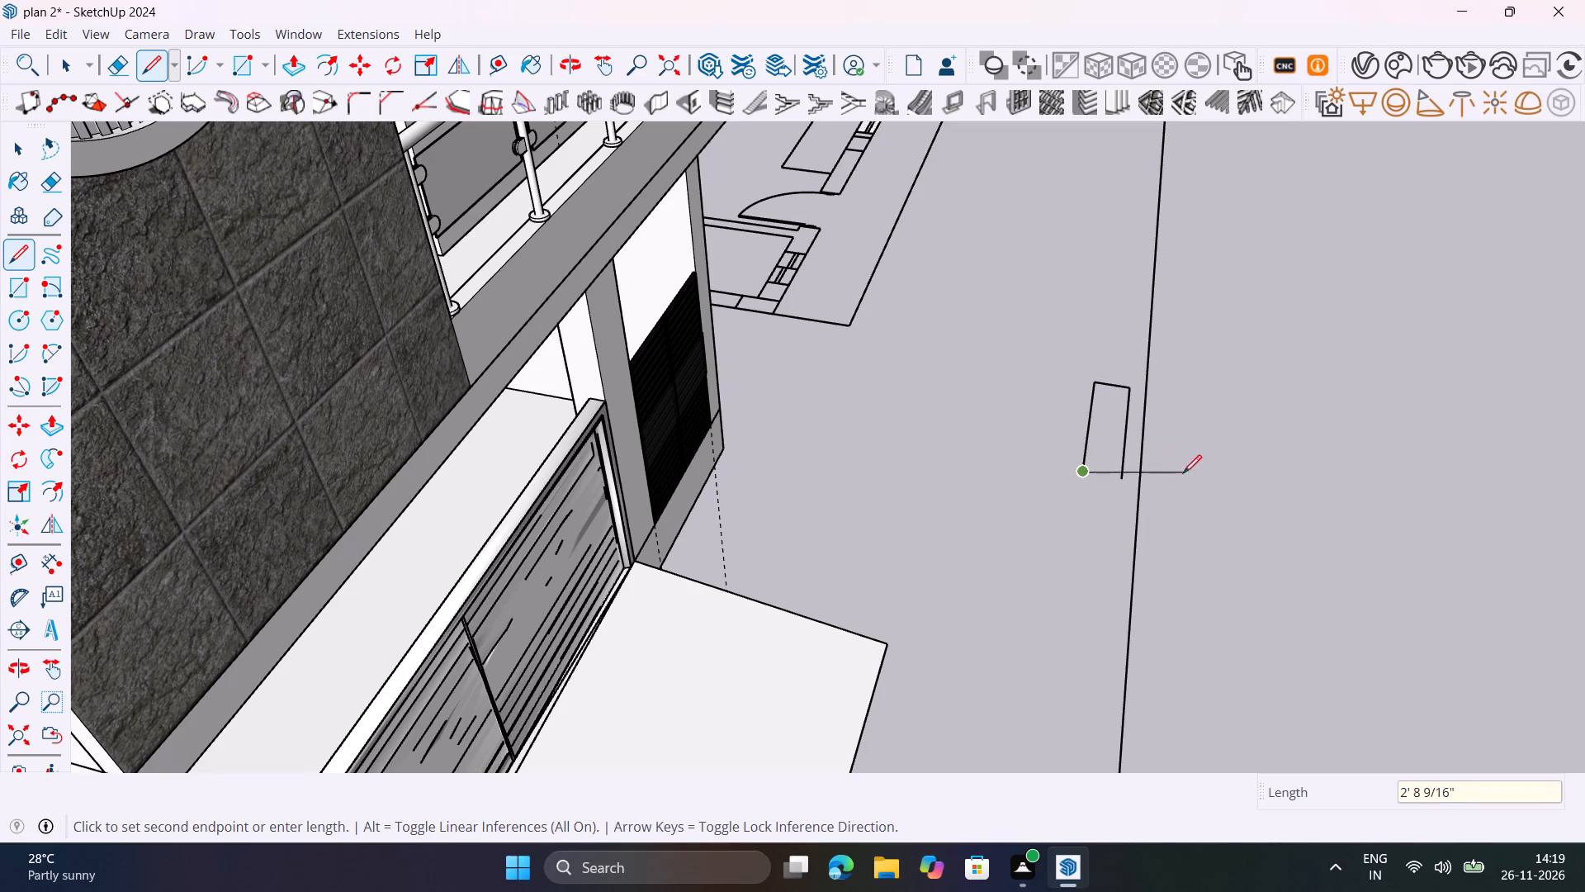
click(1122, 482)
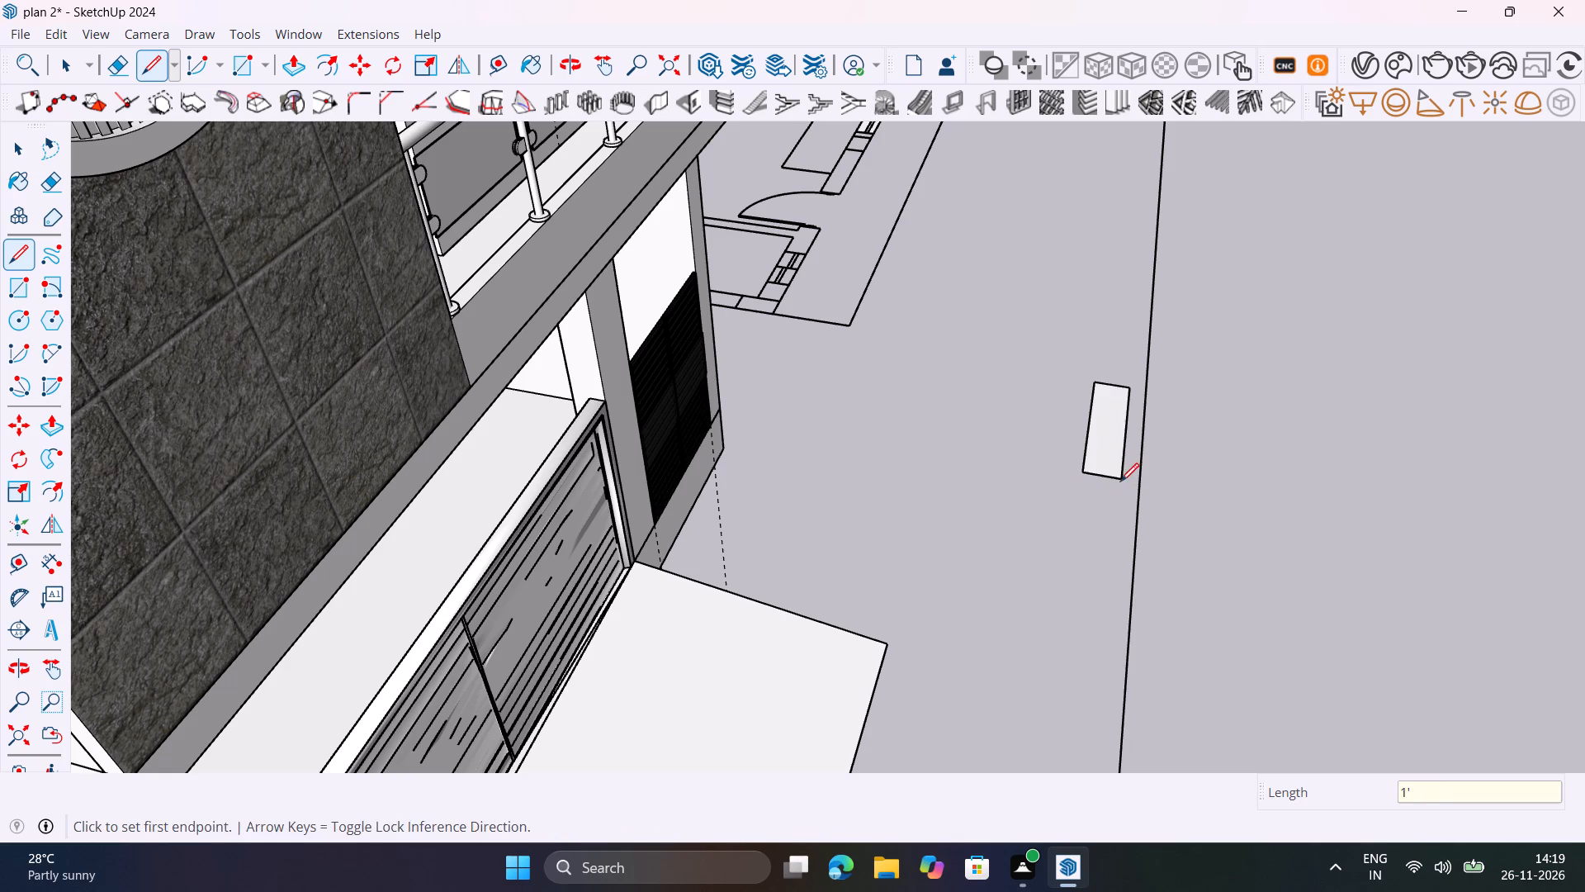
key(space)
Push/pull the small ground rectangle up by 6" to form a step block.
middle_drag(1143, 501, 619, 513)
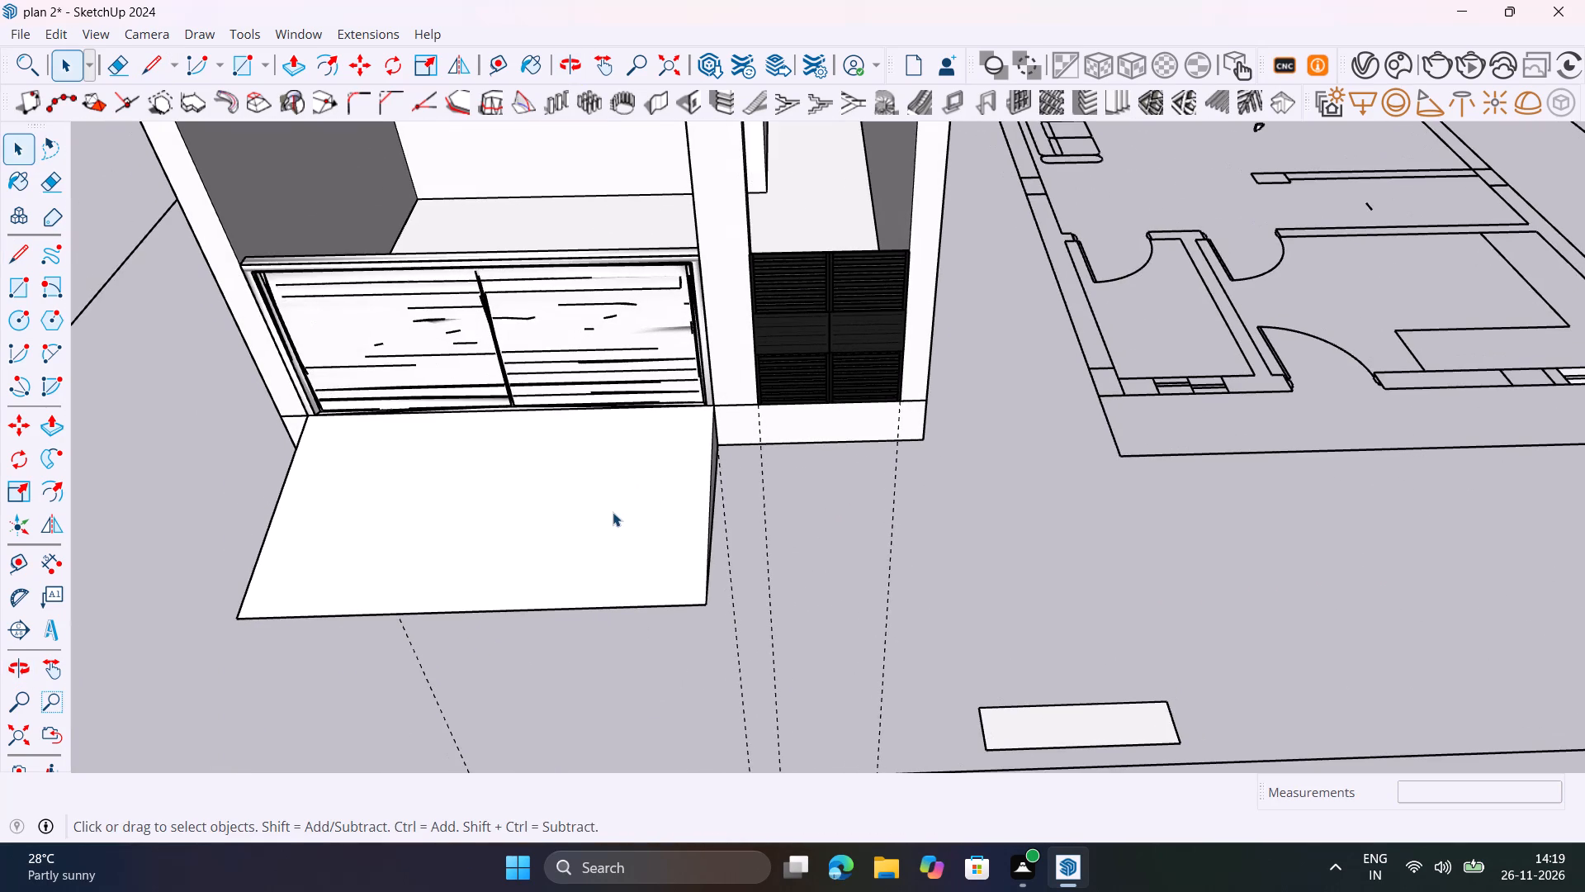
scroll(757, 439, down, 3)
shift+scroll(1020, 668, down, 1)
shift+middle_drag(1001, 664, 707, 562)
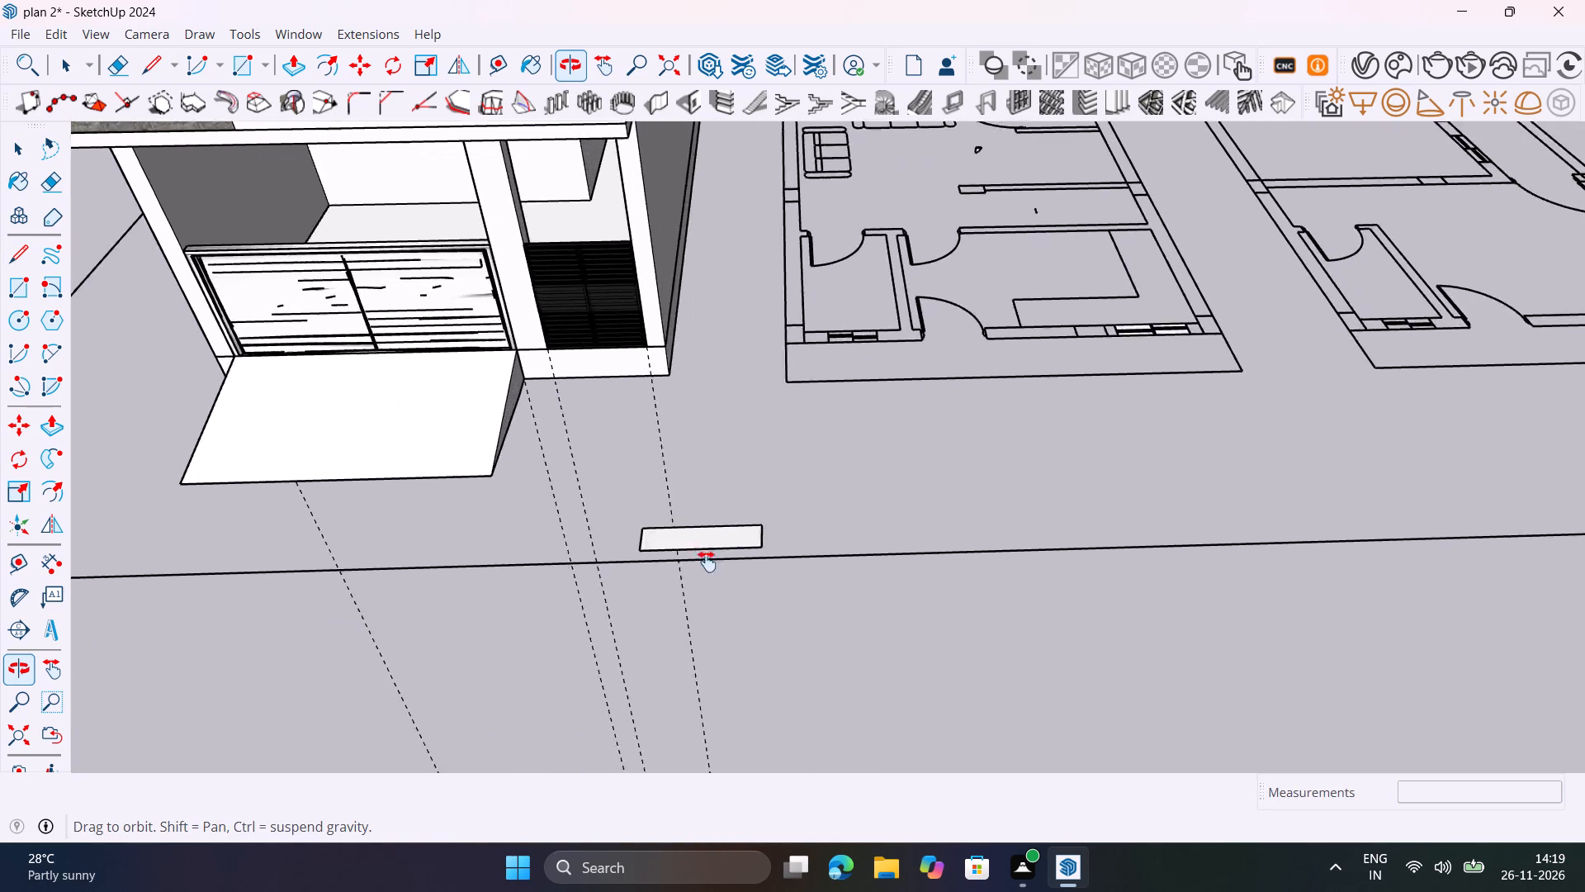
shift+middle_drag(707, 562, 528, 562)
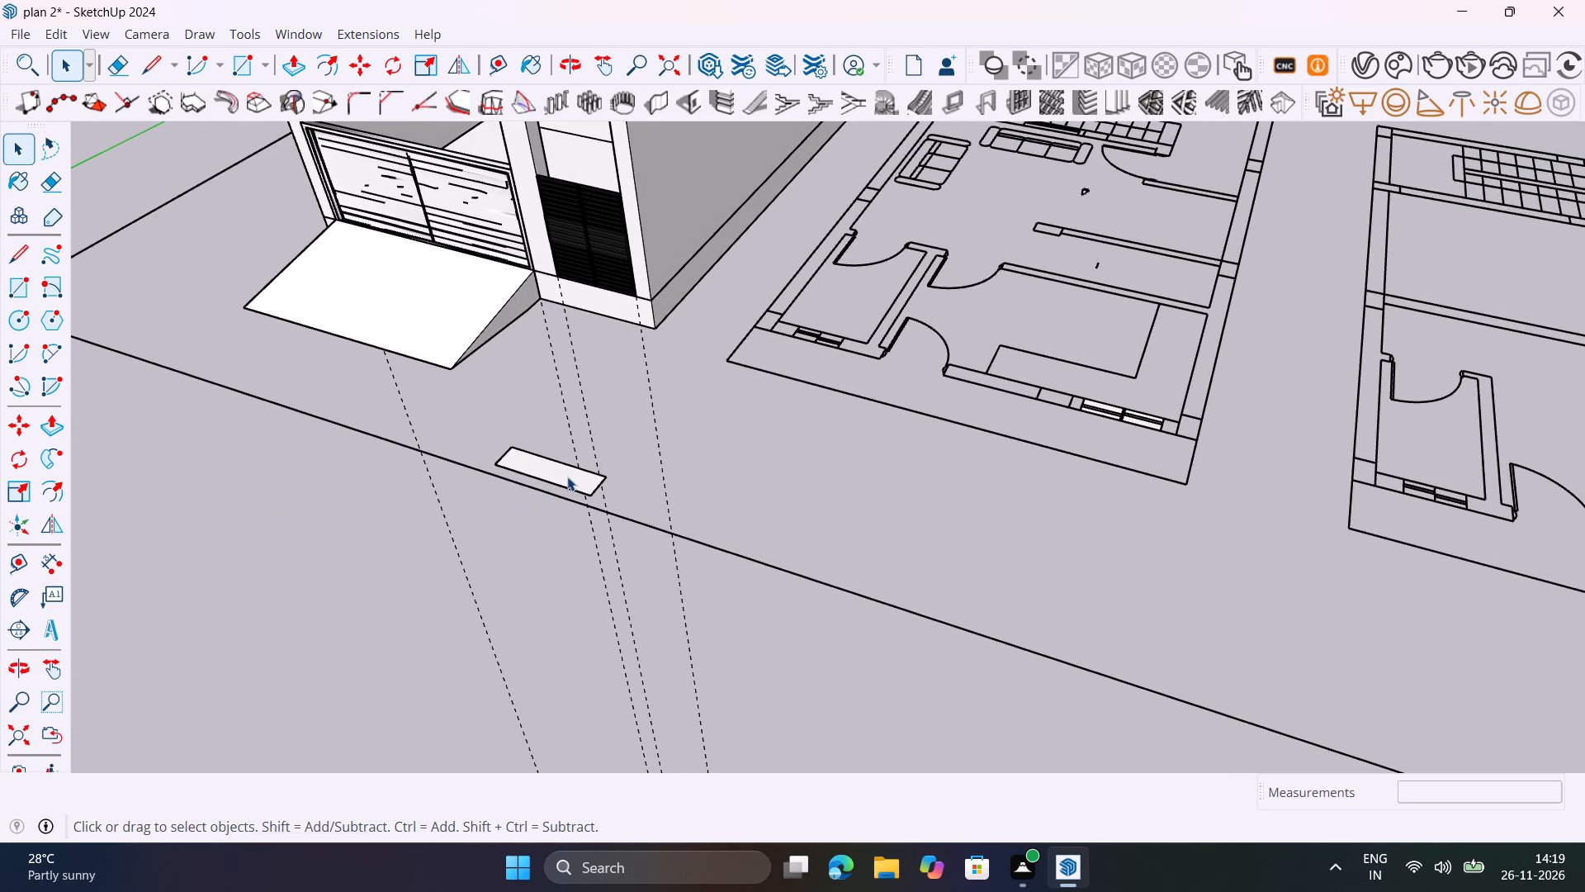
scroll(567, 477, up, 1)
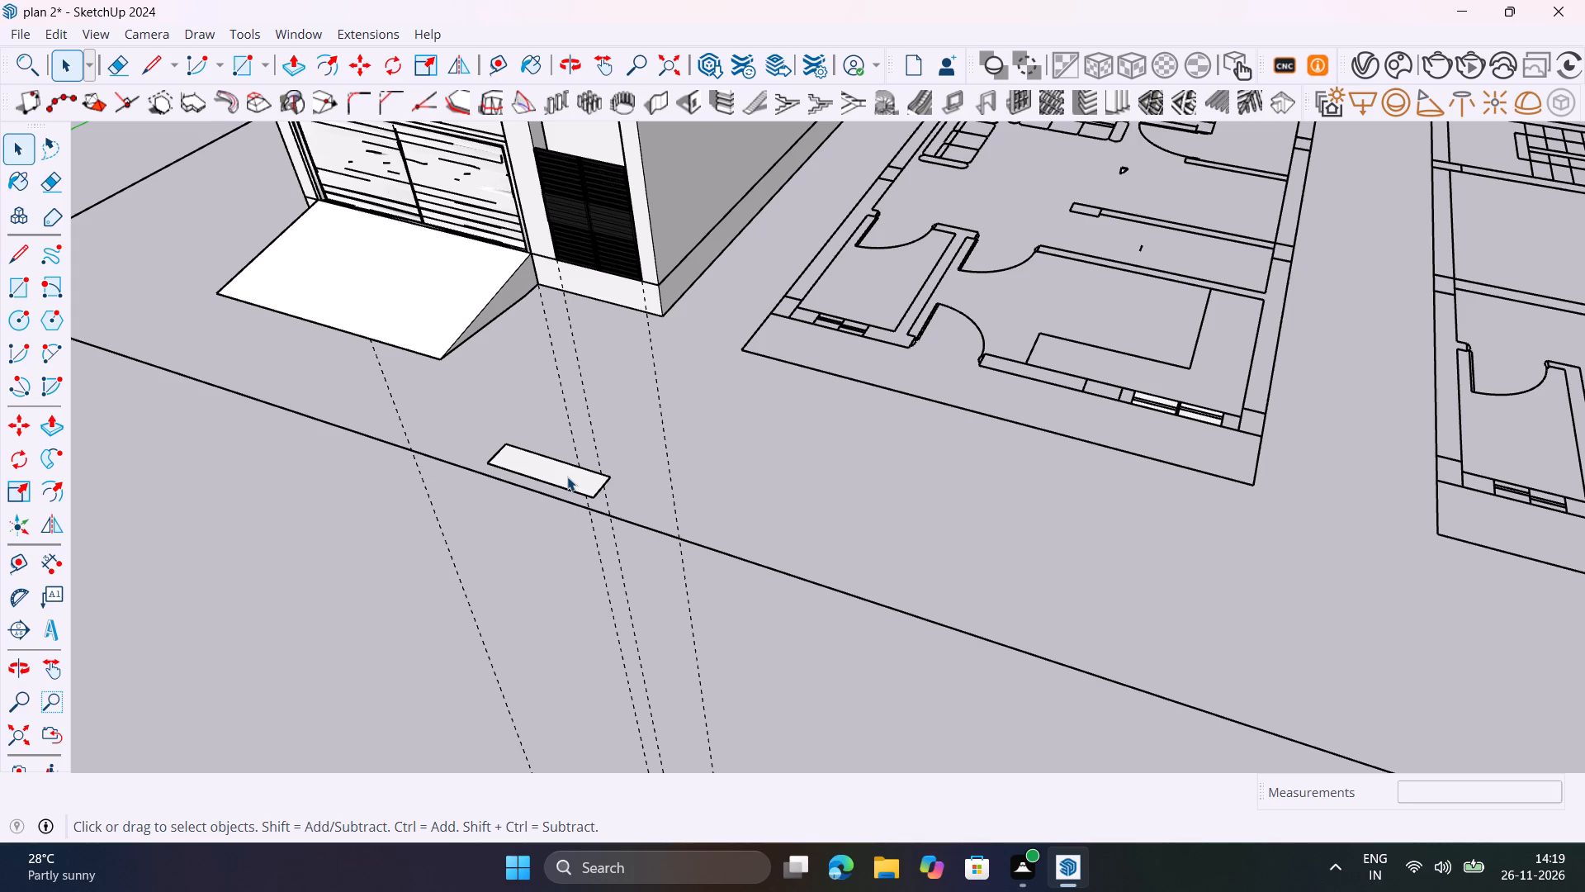
scroll(567, 477, up, 5)
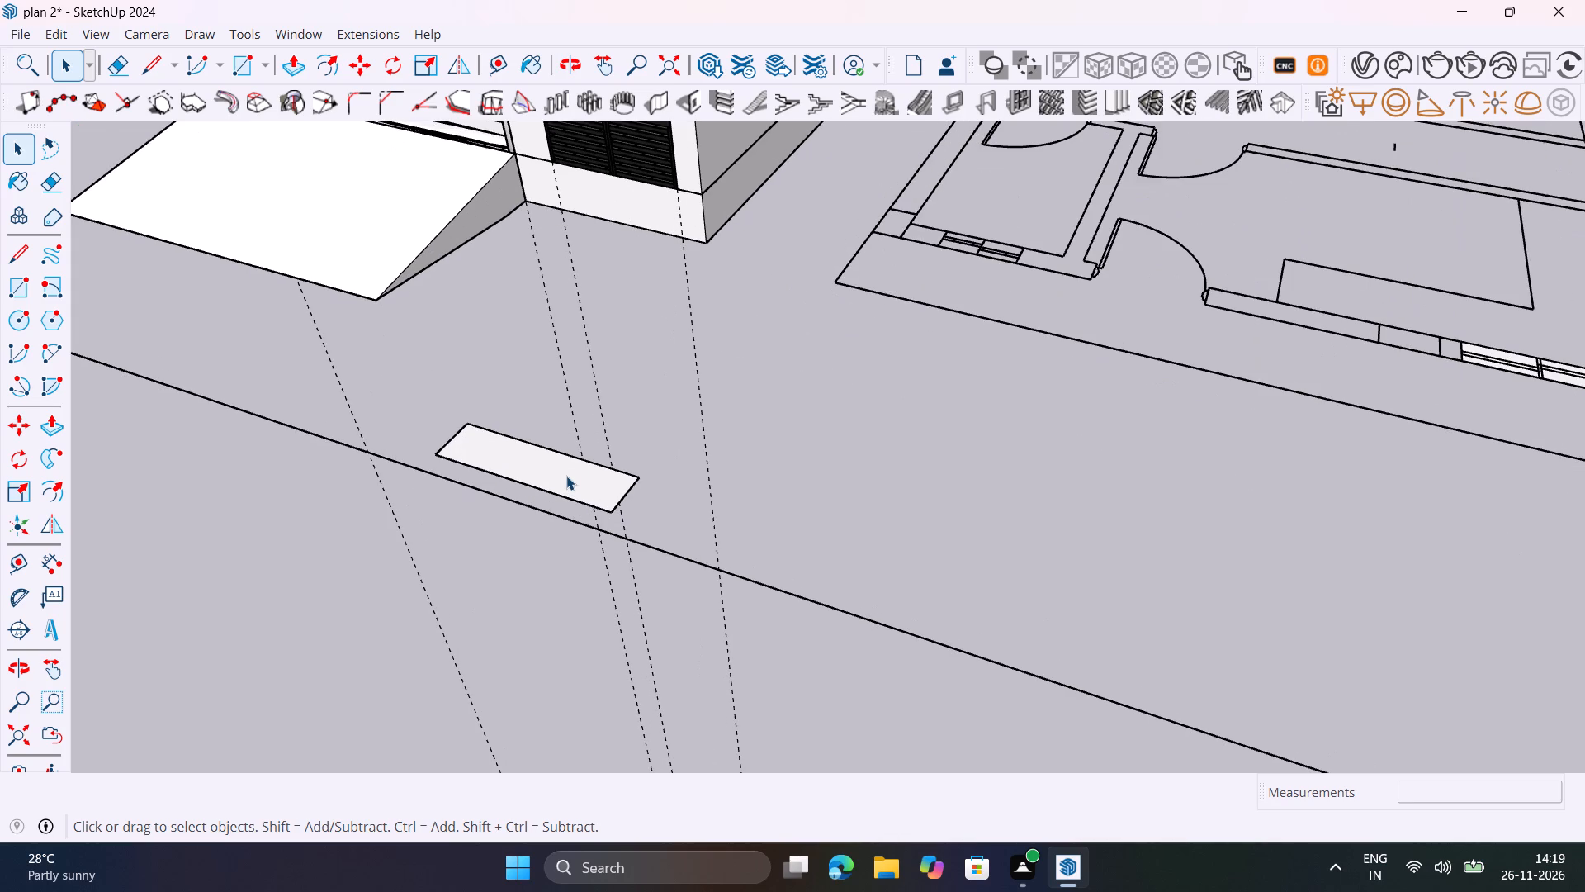
double_click(566, 476)
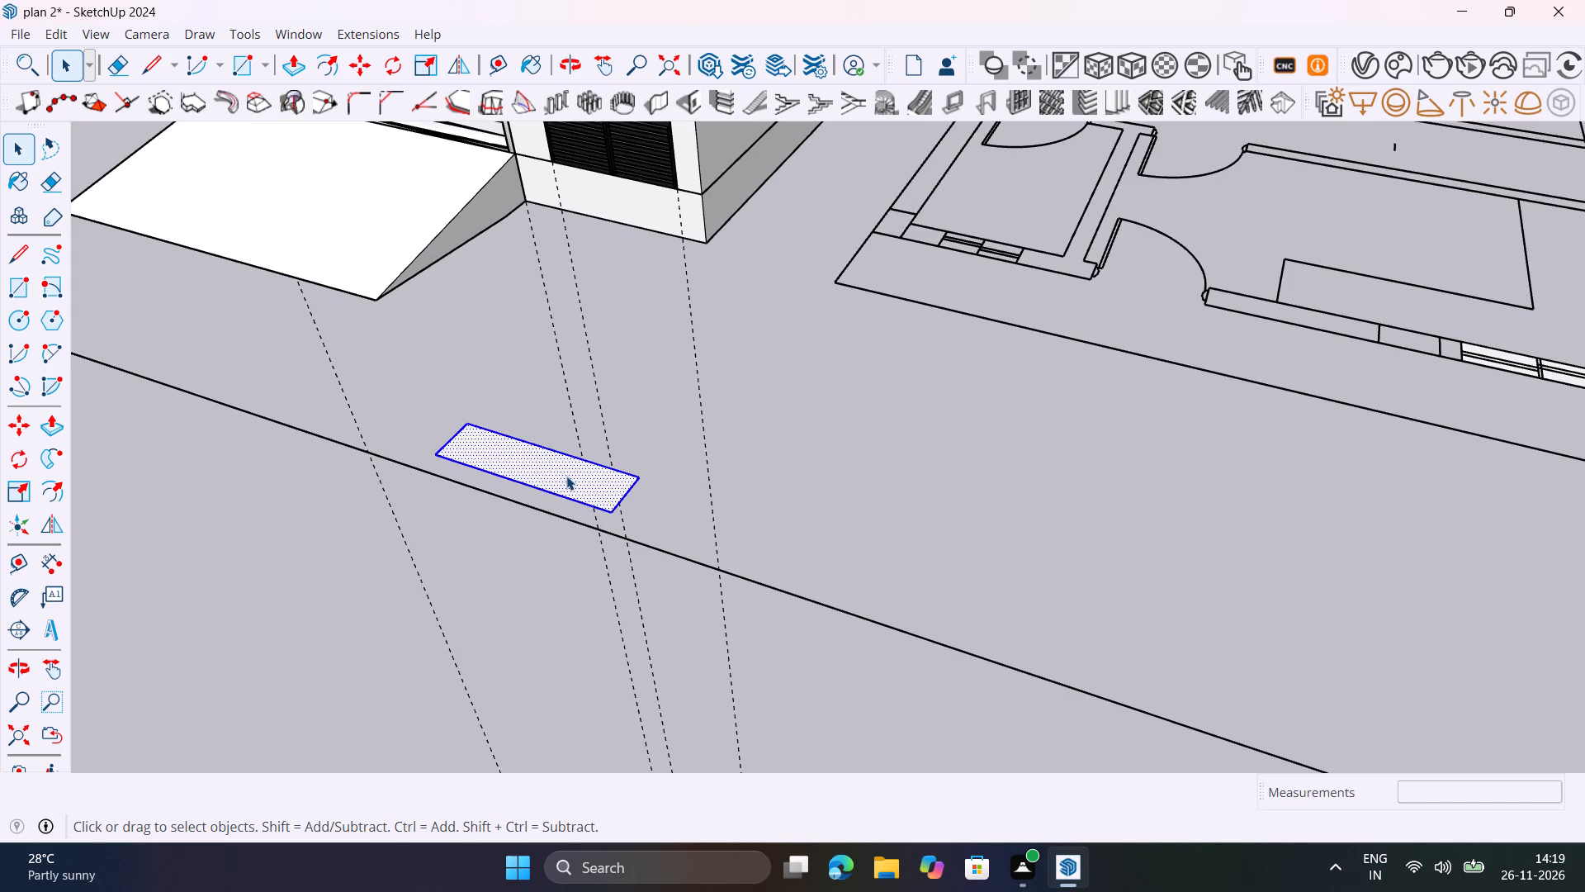
key(p)
click(566, 476)
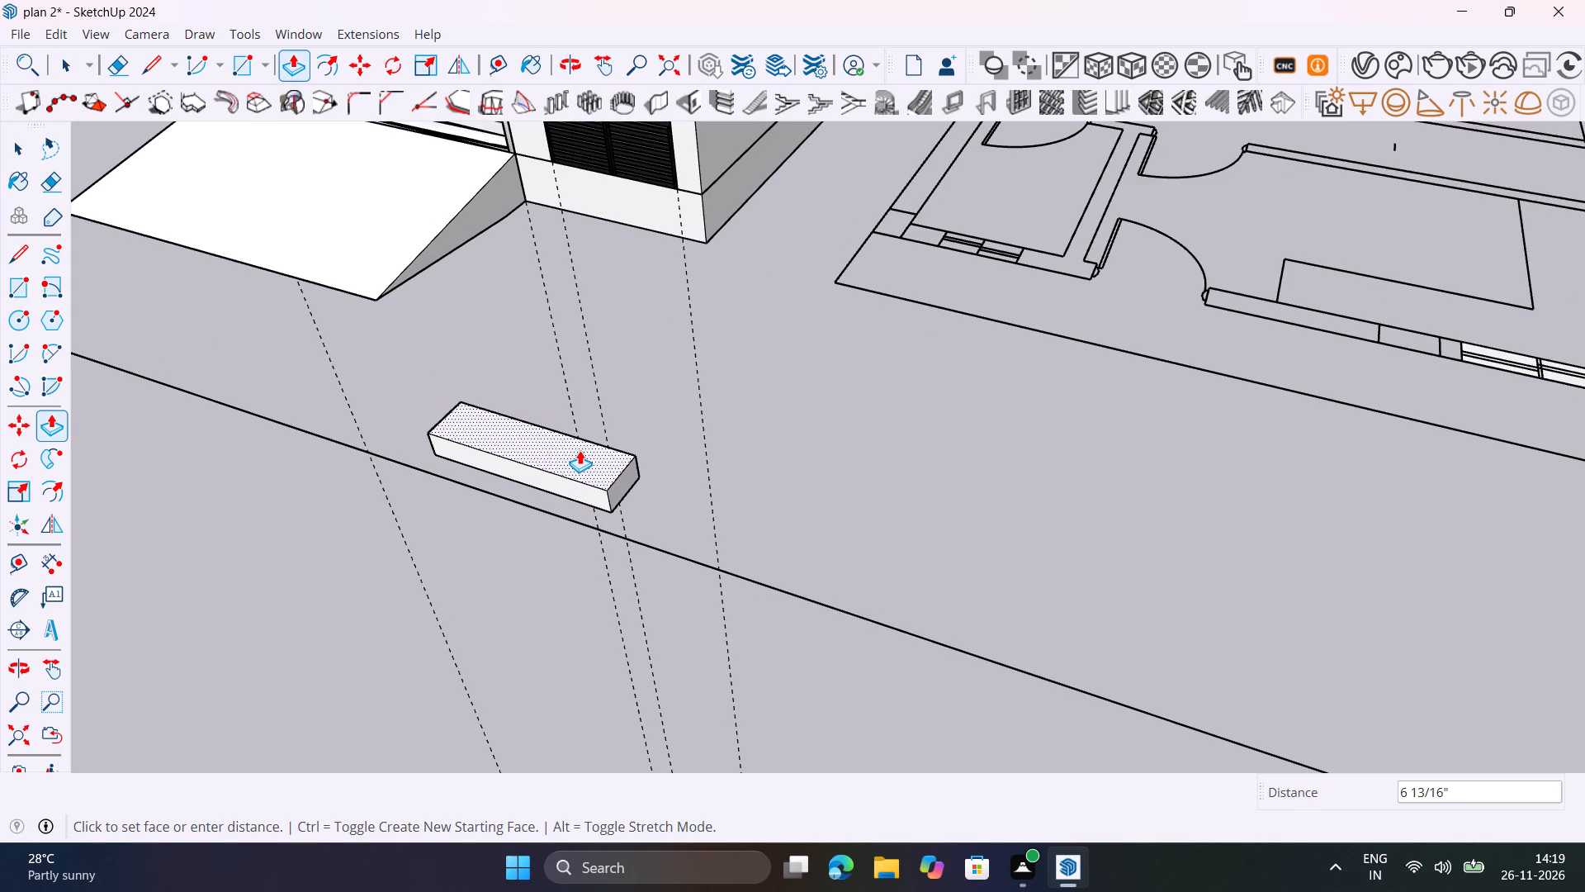
text(6")
key(Return)
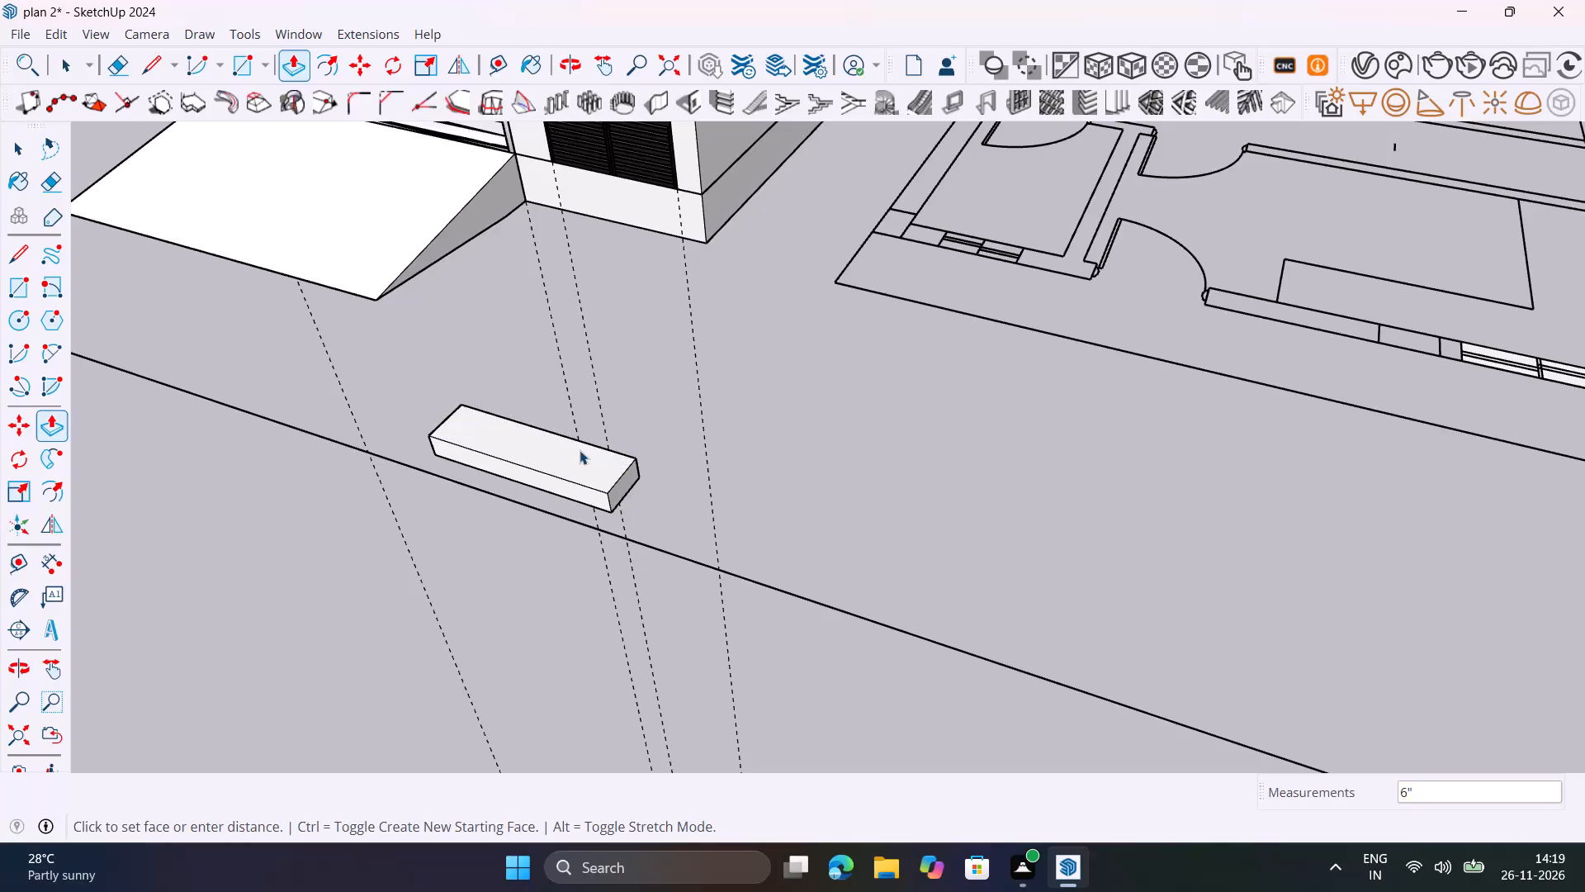
key(space)
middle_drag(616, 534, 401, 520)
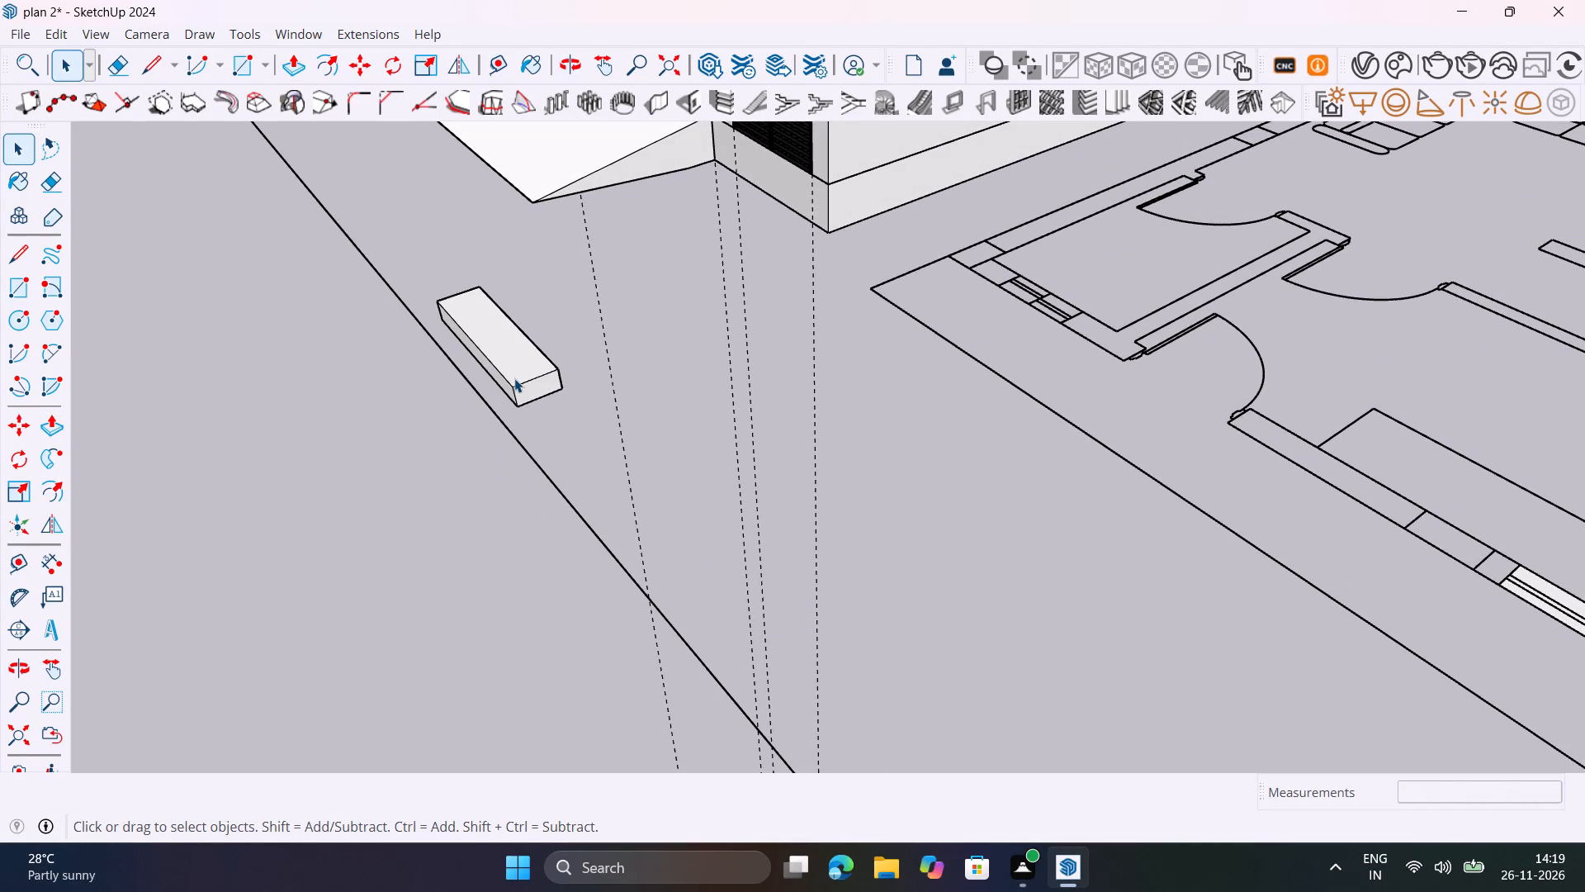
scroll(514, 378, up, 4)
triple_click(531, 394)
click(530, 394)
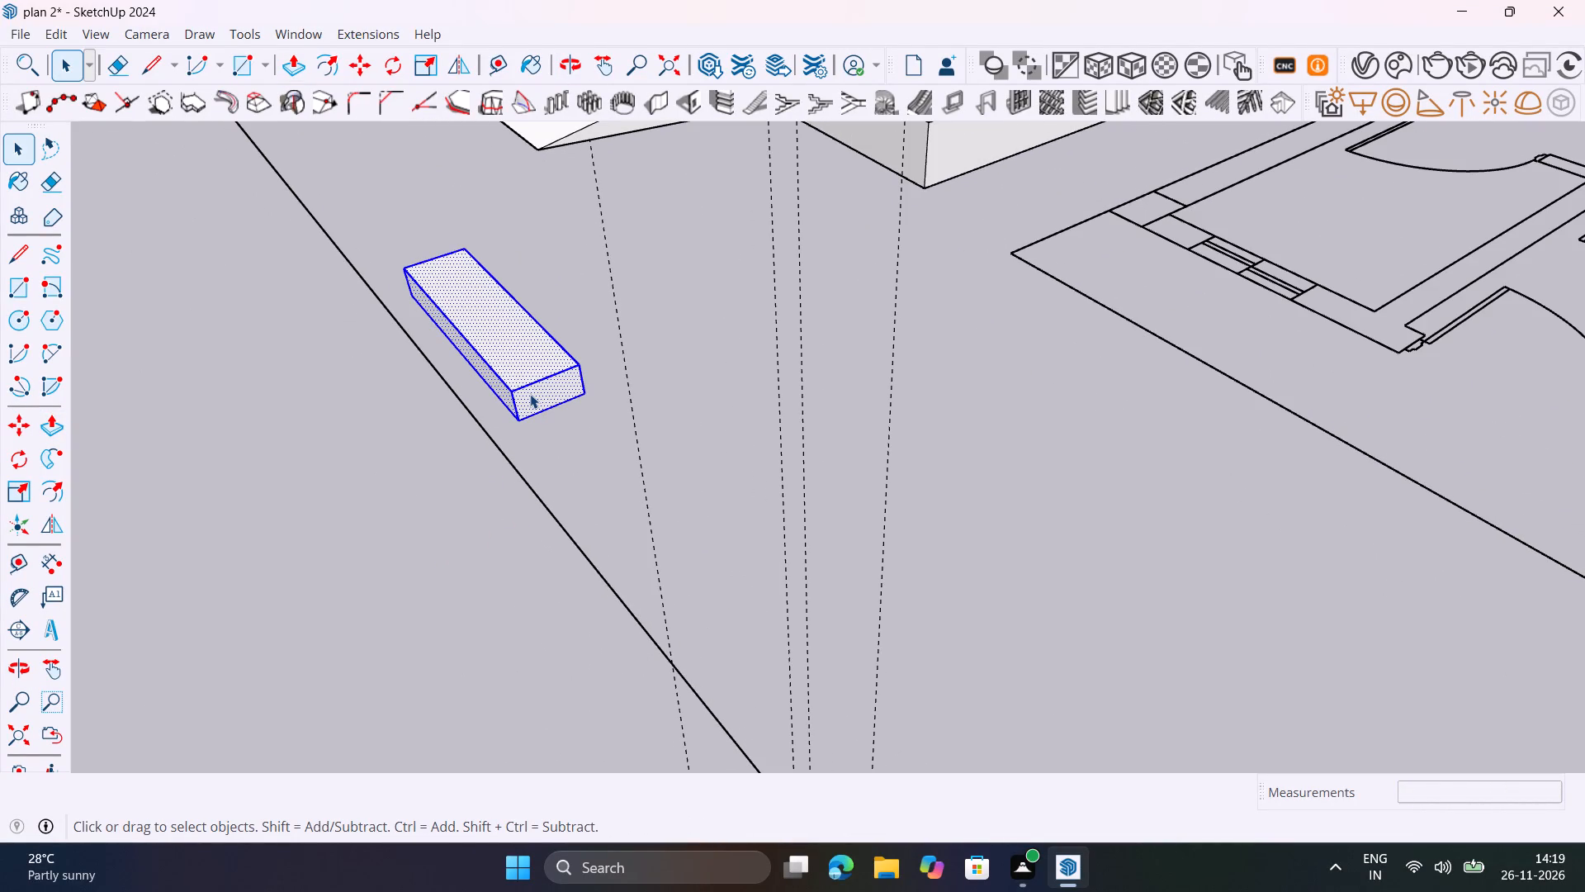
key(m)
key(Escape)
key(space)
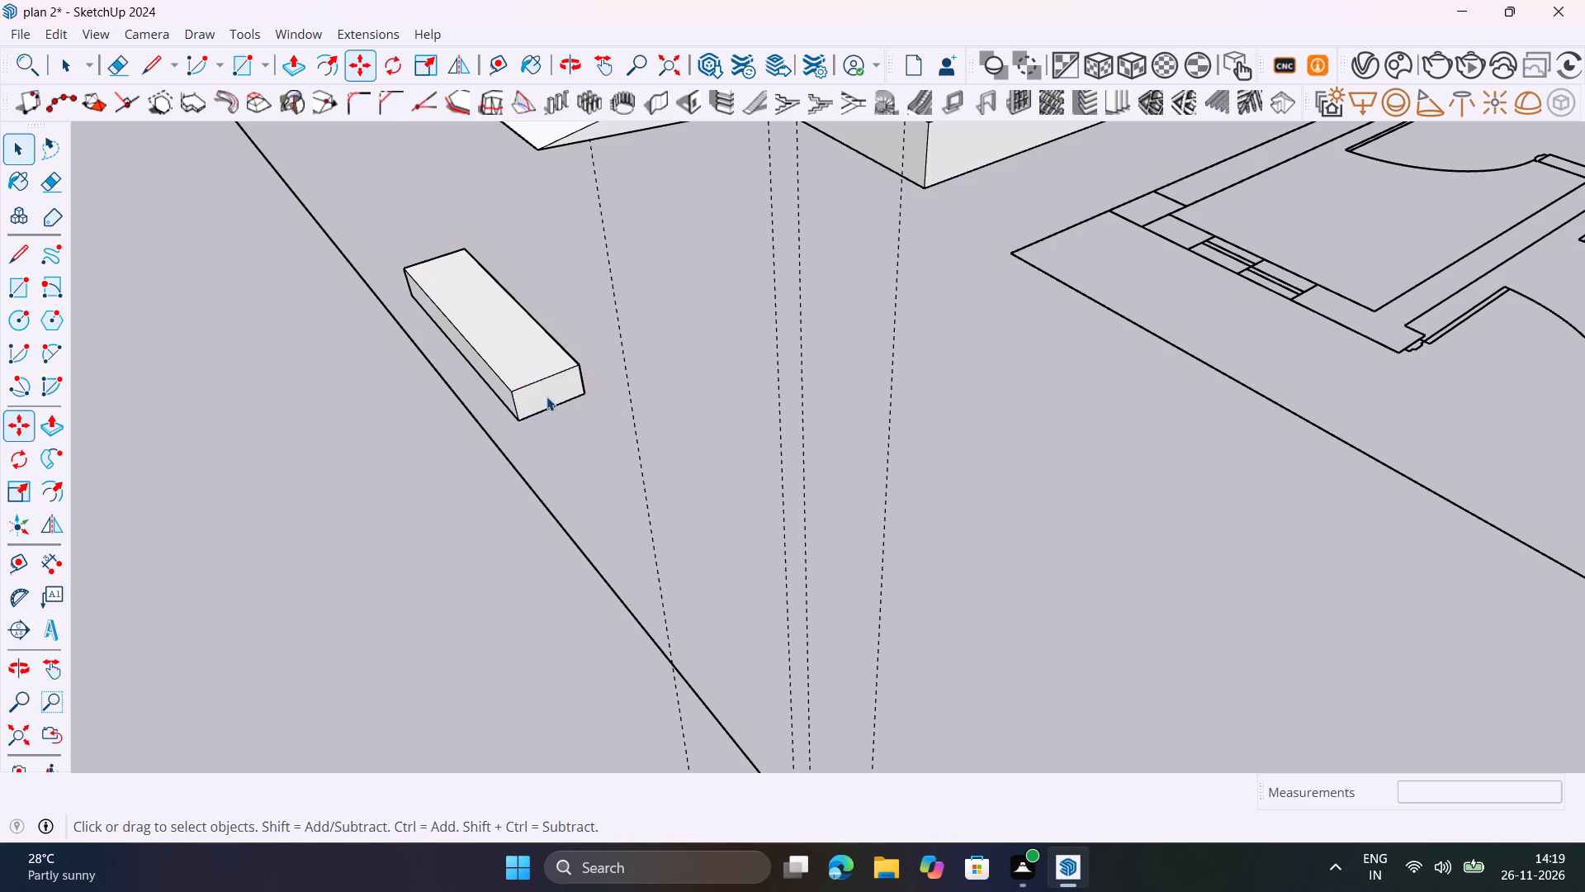
Make the whole 6" high step block a group.
triple_click(546, 396)
click(546, 396)
right_click(545, 396)
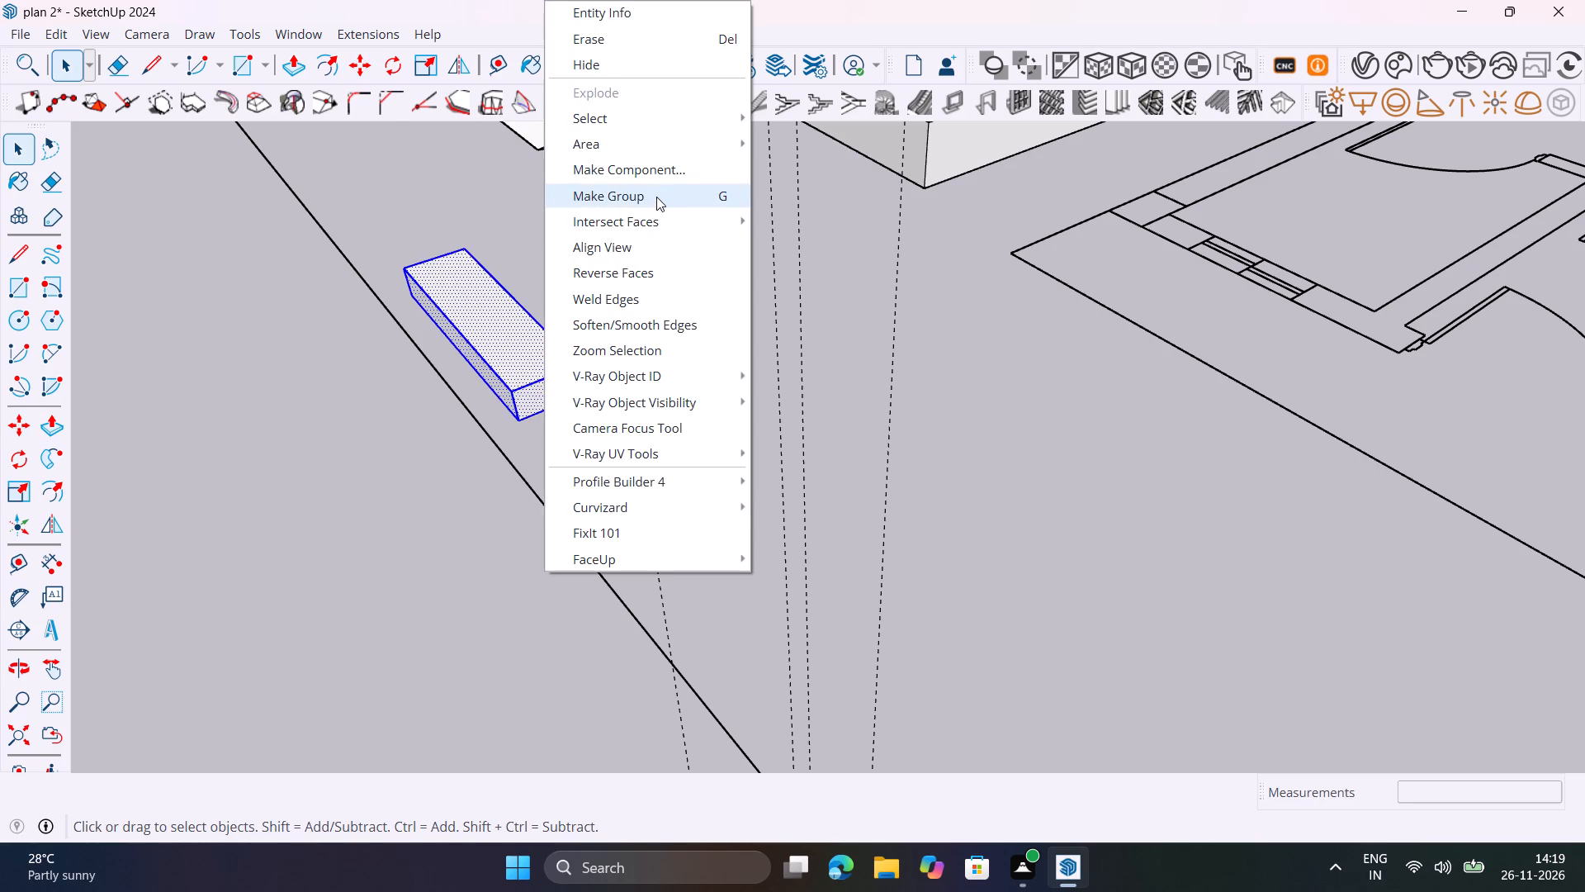
click(656, 197)
click(655, 366)
click(574, 381)
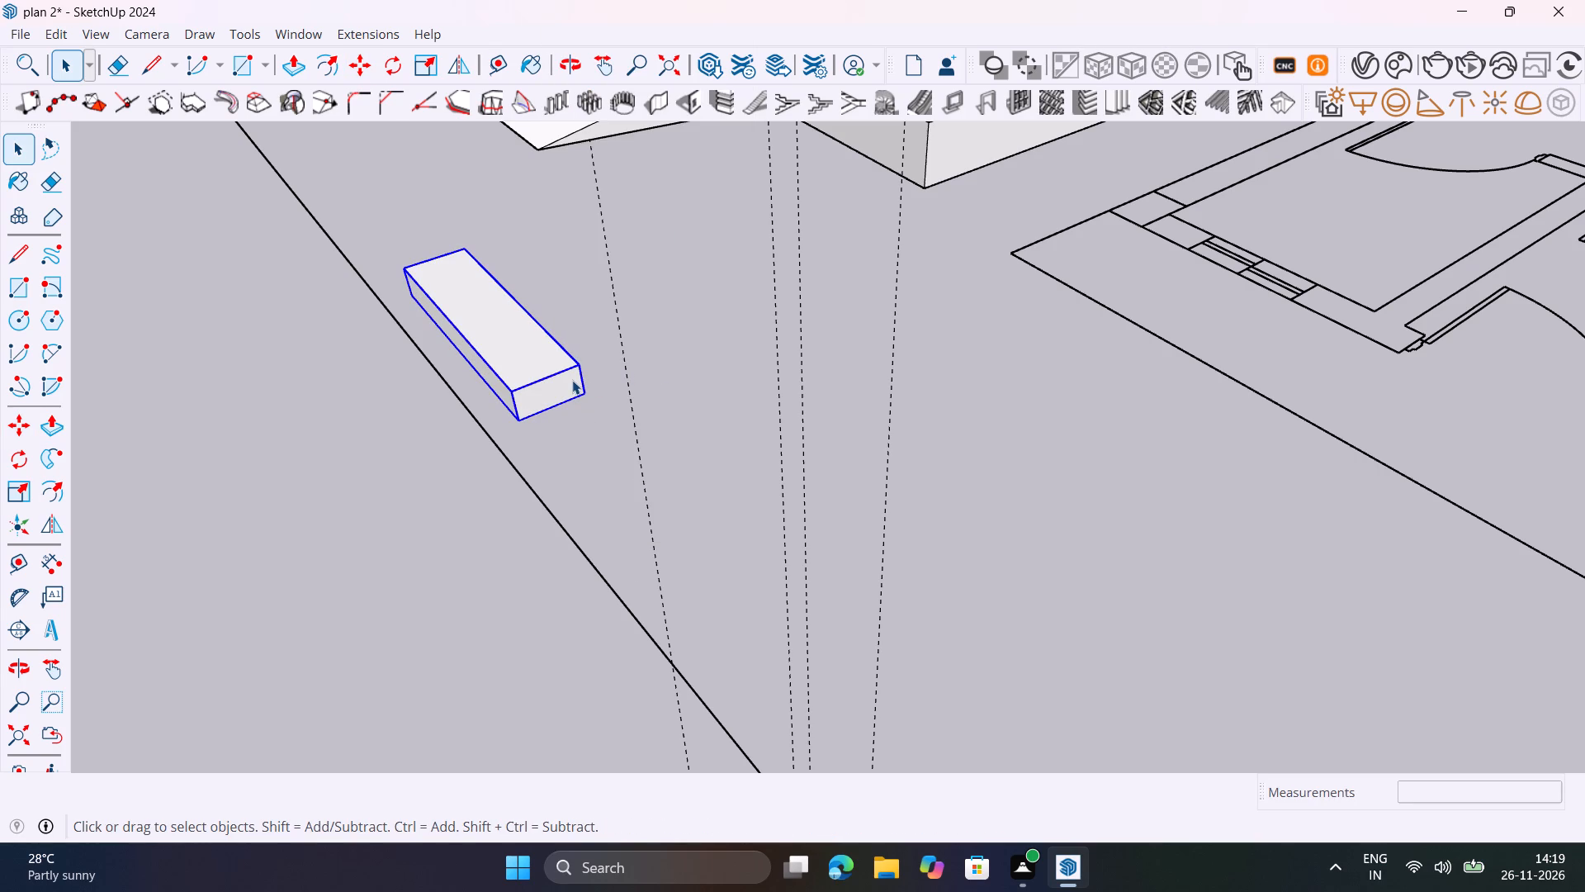
Move the step block by its top back corner to the louvred gate's bottom edge, at the guide on the gate's far side.
key(m)
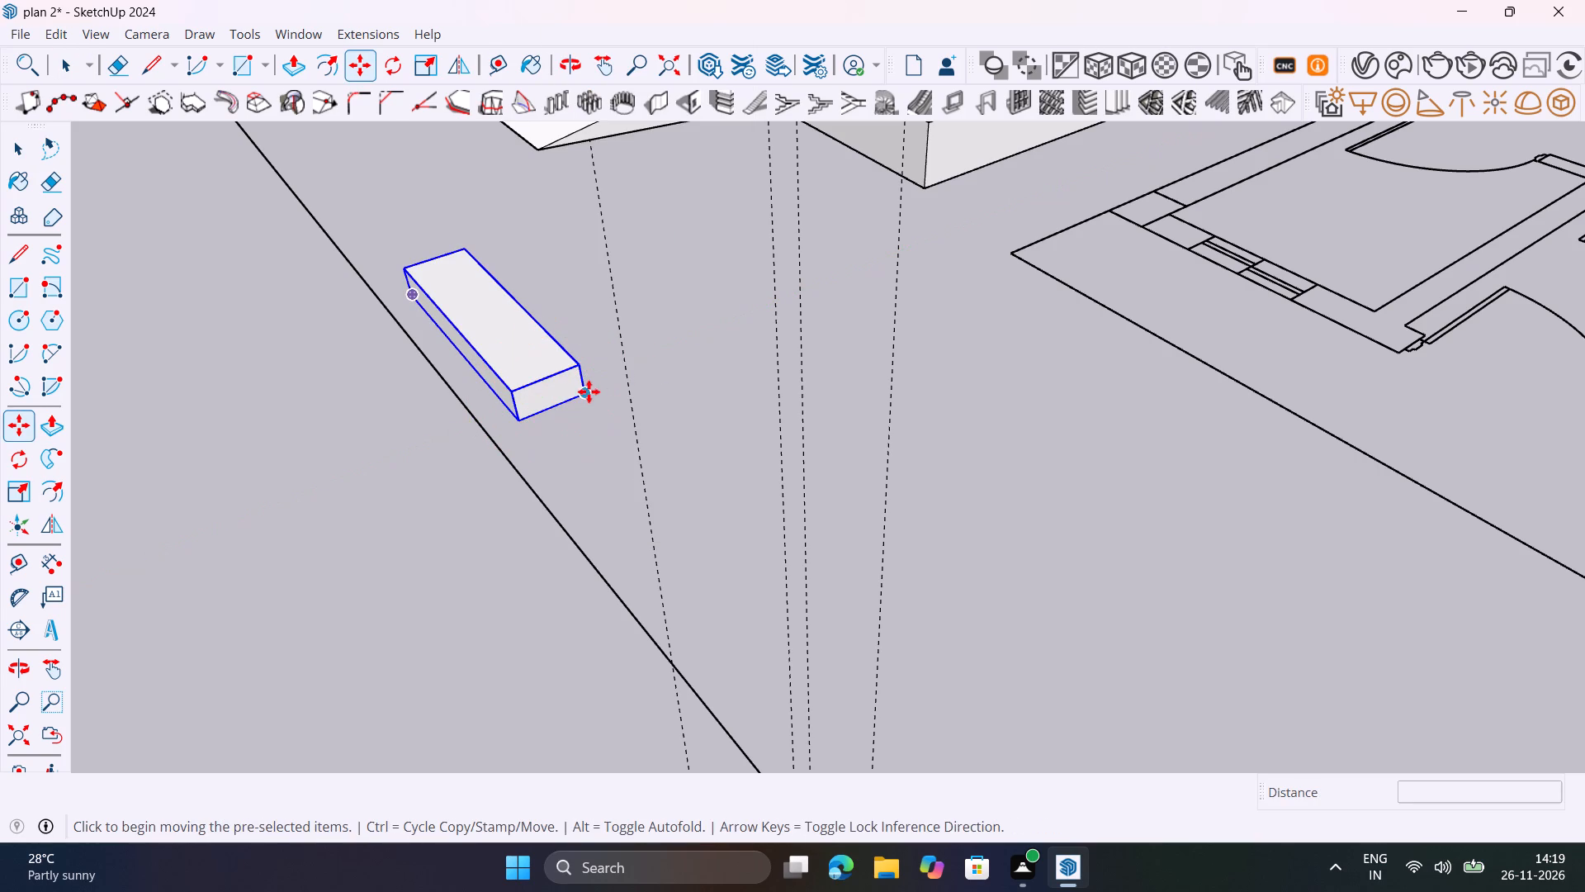
click(583, 366)
scroll(708, 266, down, 3)
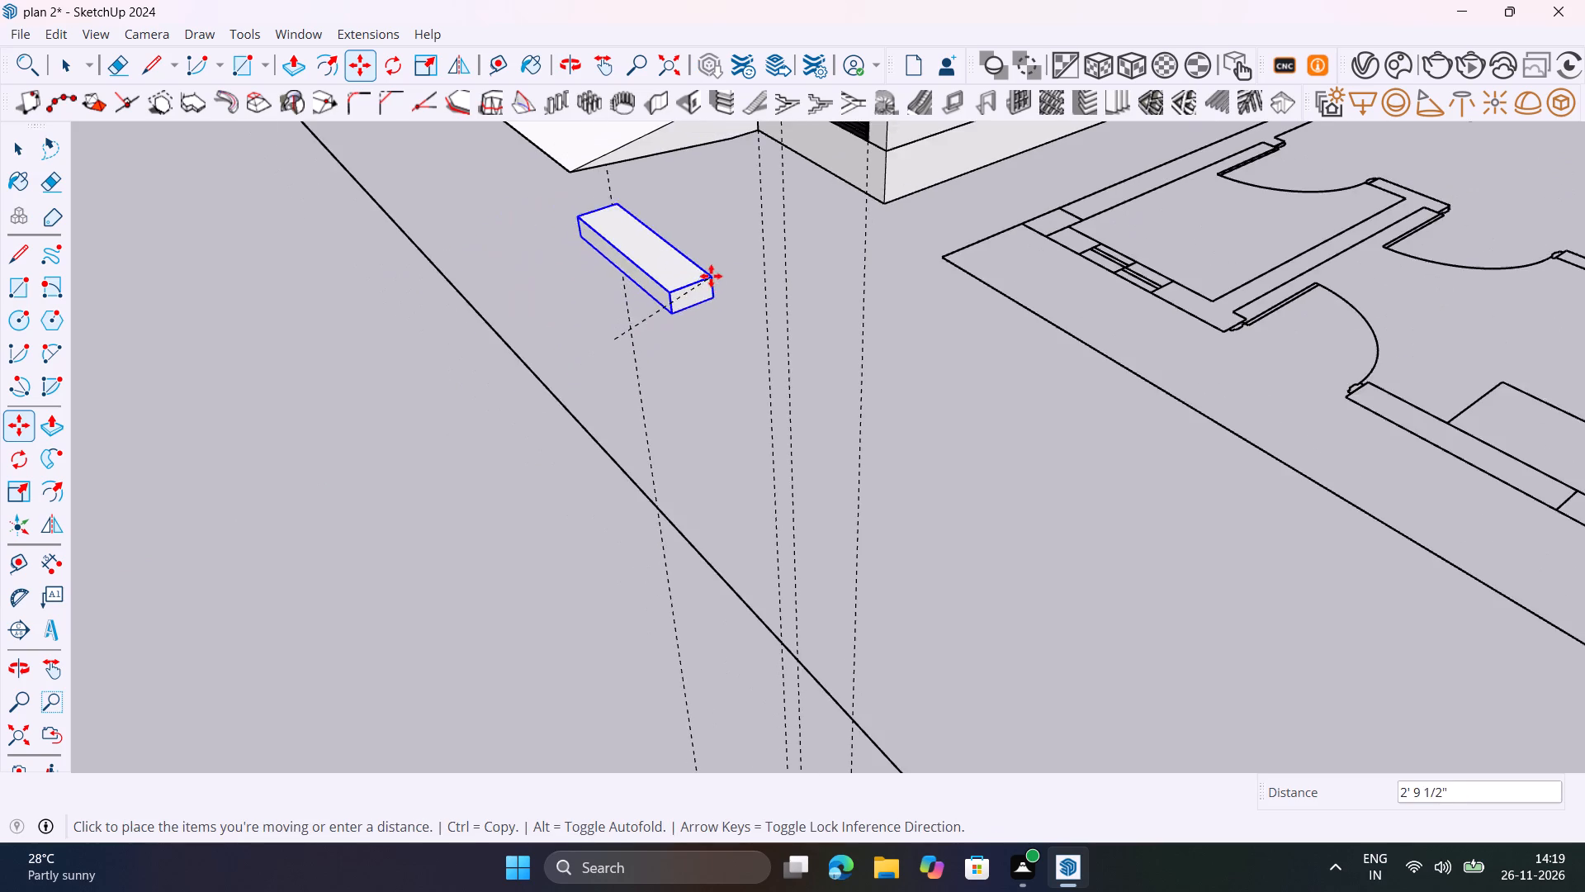
shift+middle_drag(705, 287, 714, 606)
scroll(884, 391, up, 8)
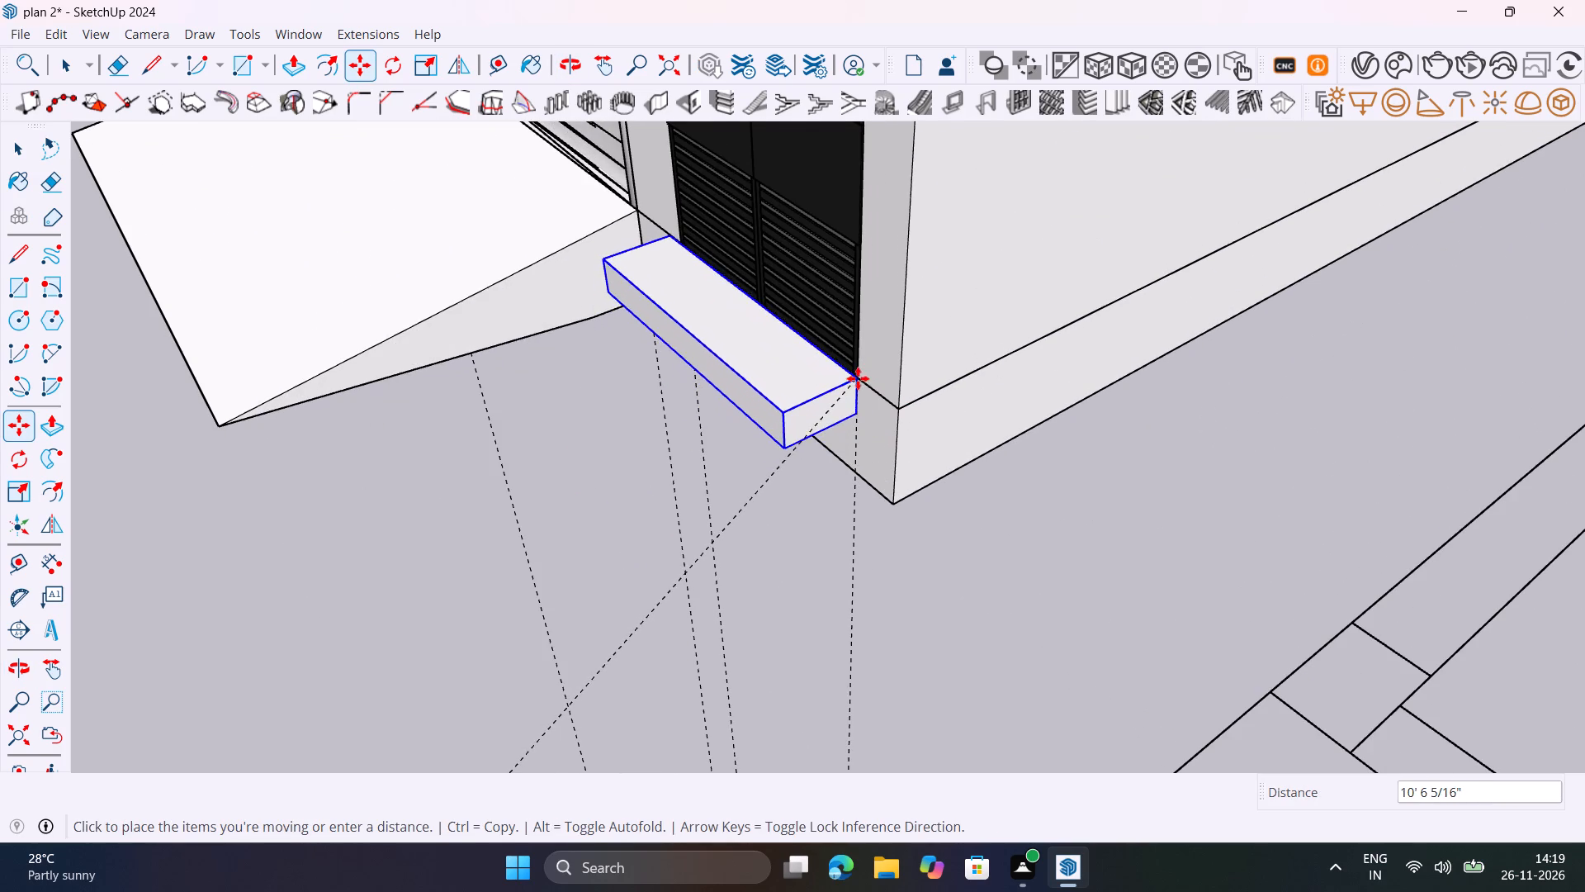
scroll(859, 382, up, 10)
middle_drag(860, 394, 759, 239)
scroll(759, 239, up, 1)
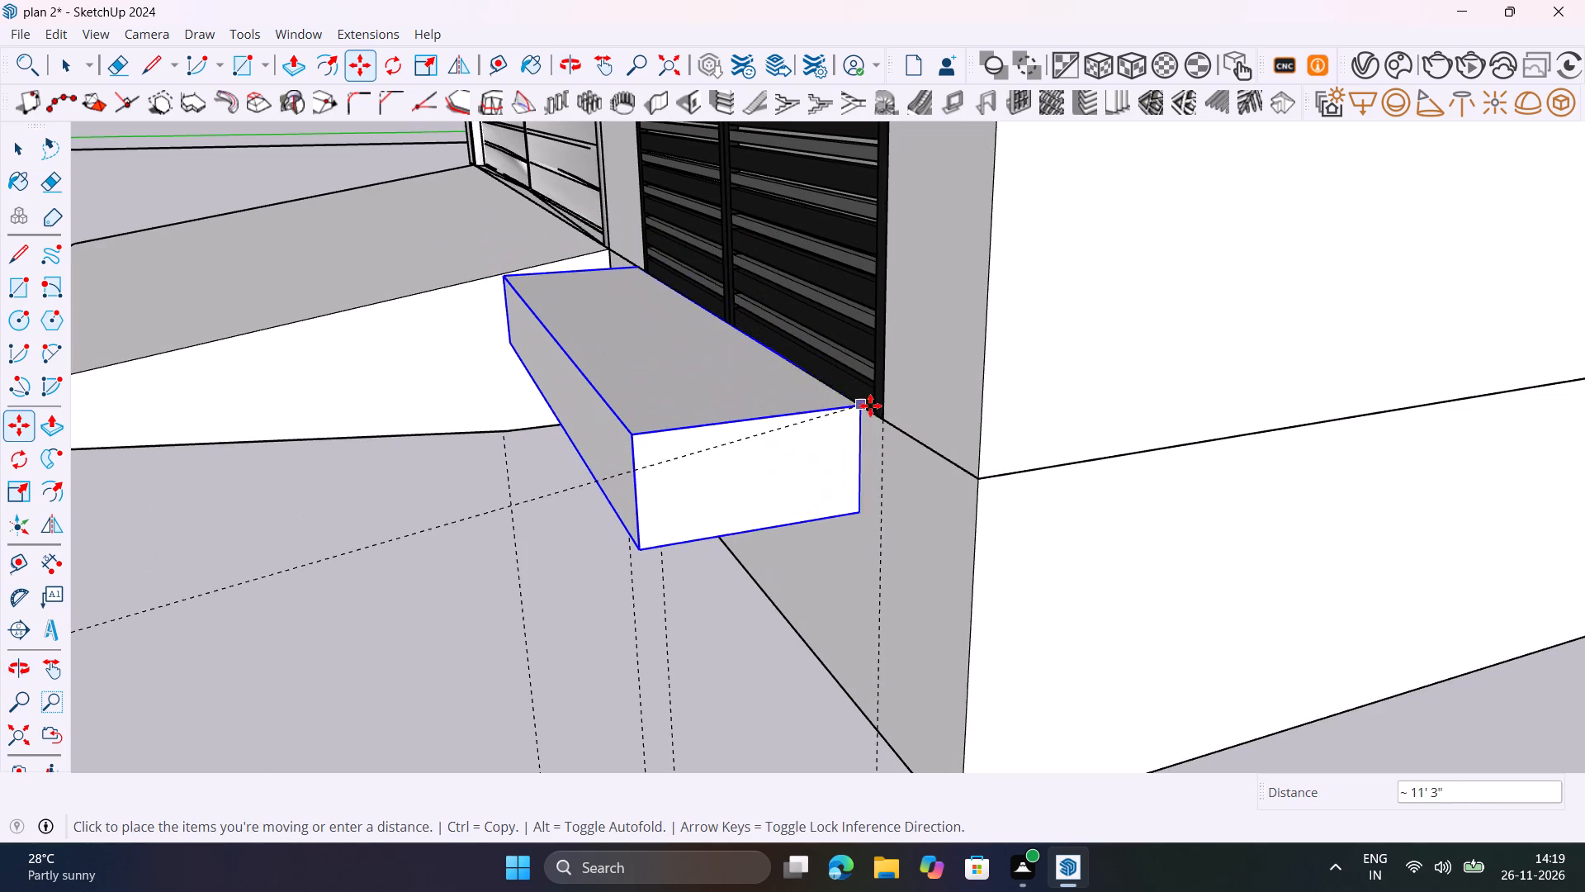
click(880, 422)
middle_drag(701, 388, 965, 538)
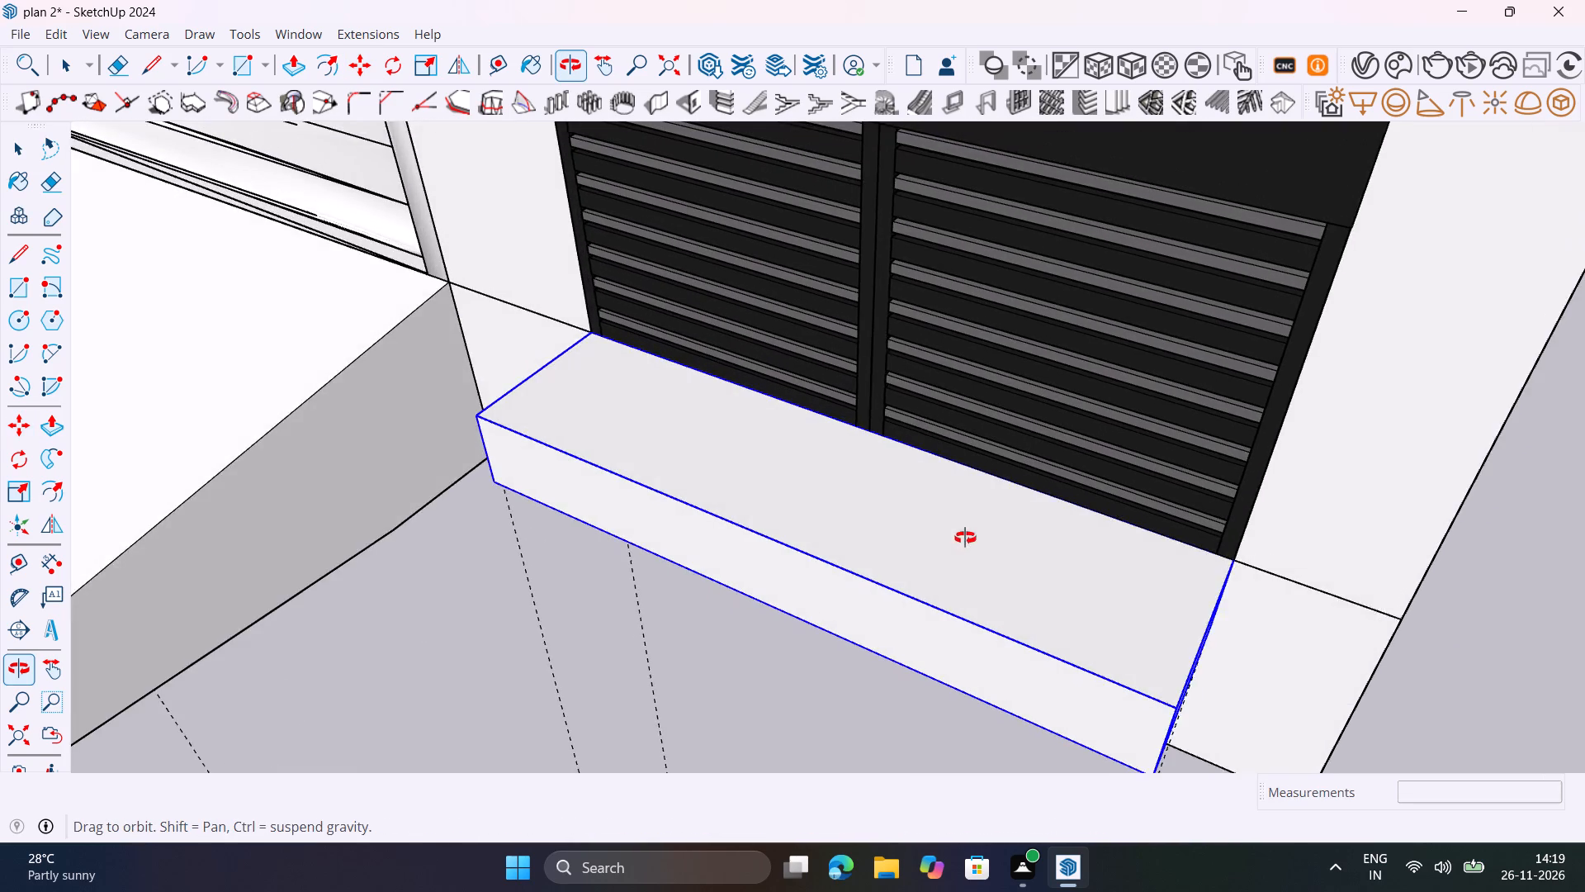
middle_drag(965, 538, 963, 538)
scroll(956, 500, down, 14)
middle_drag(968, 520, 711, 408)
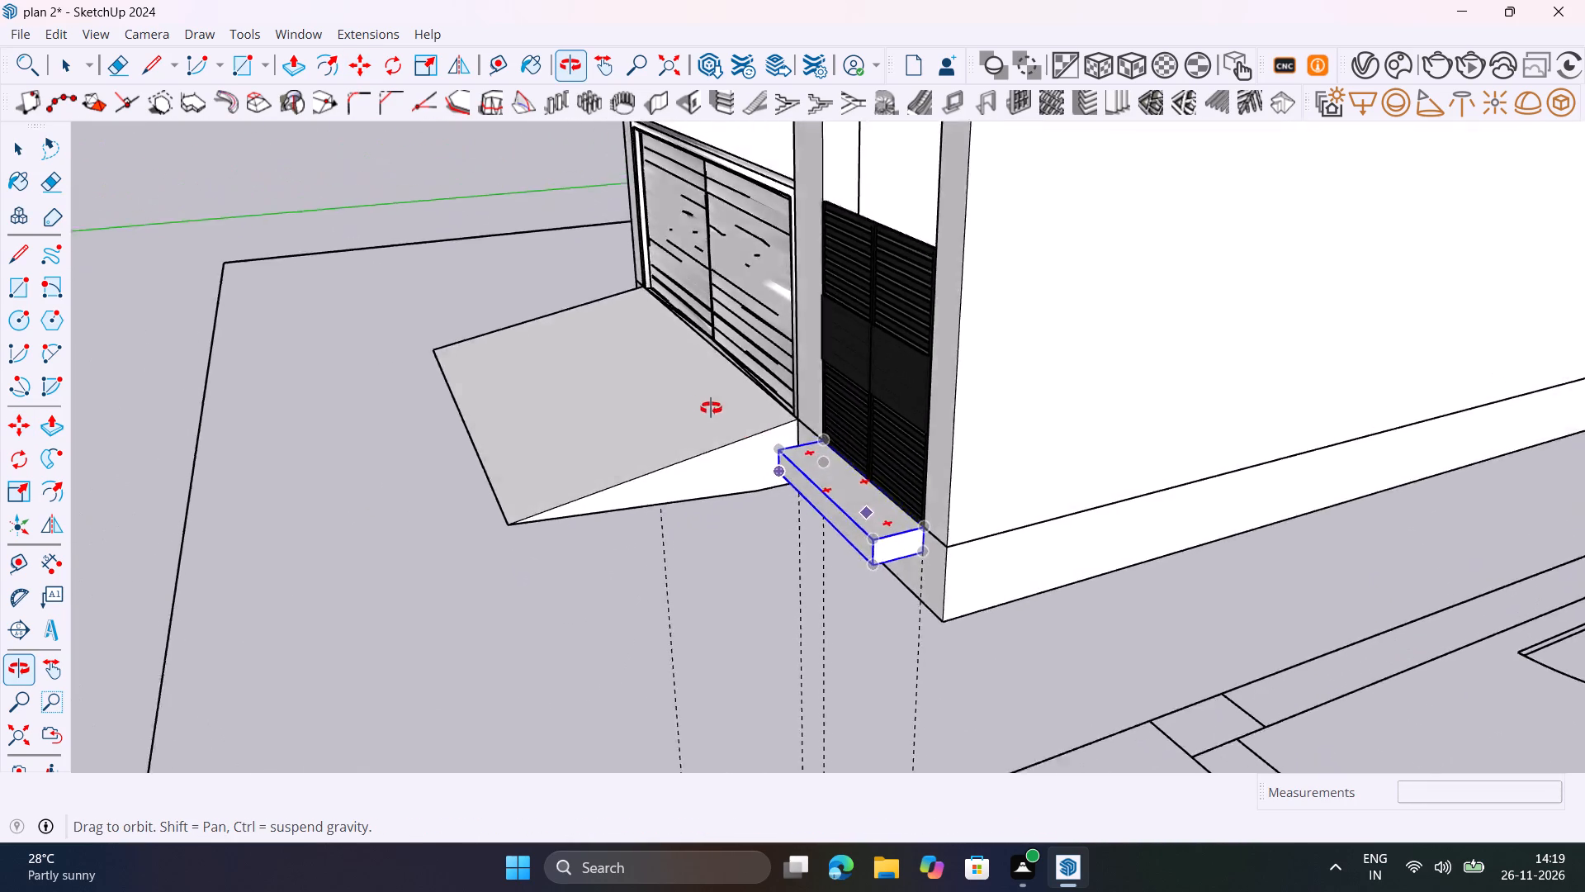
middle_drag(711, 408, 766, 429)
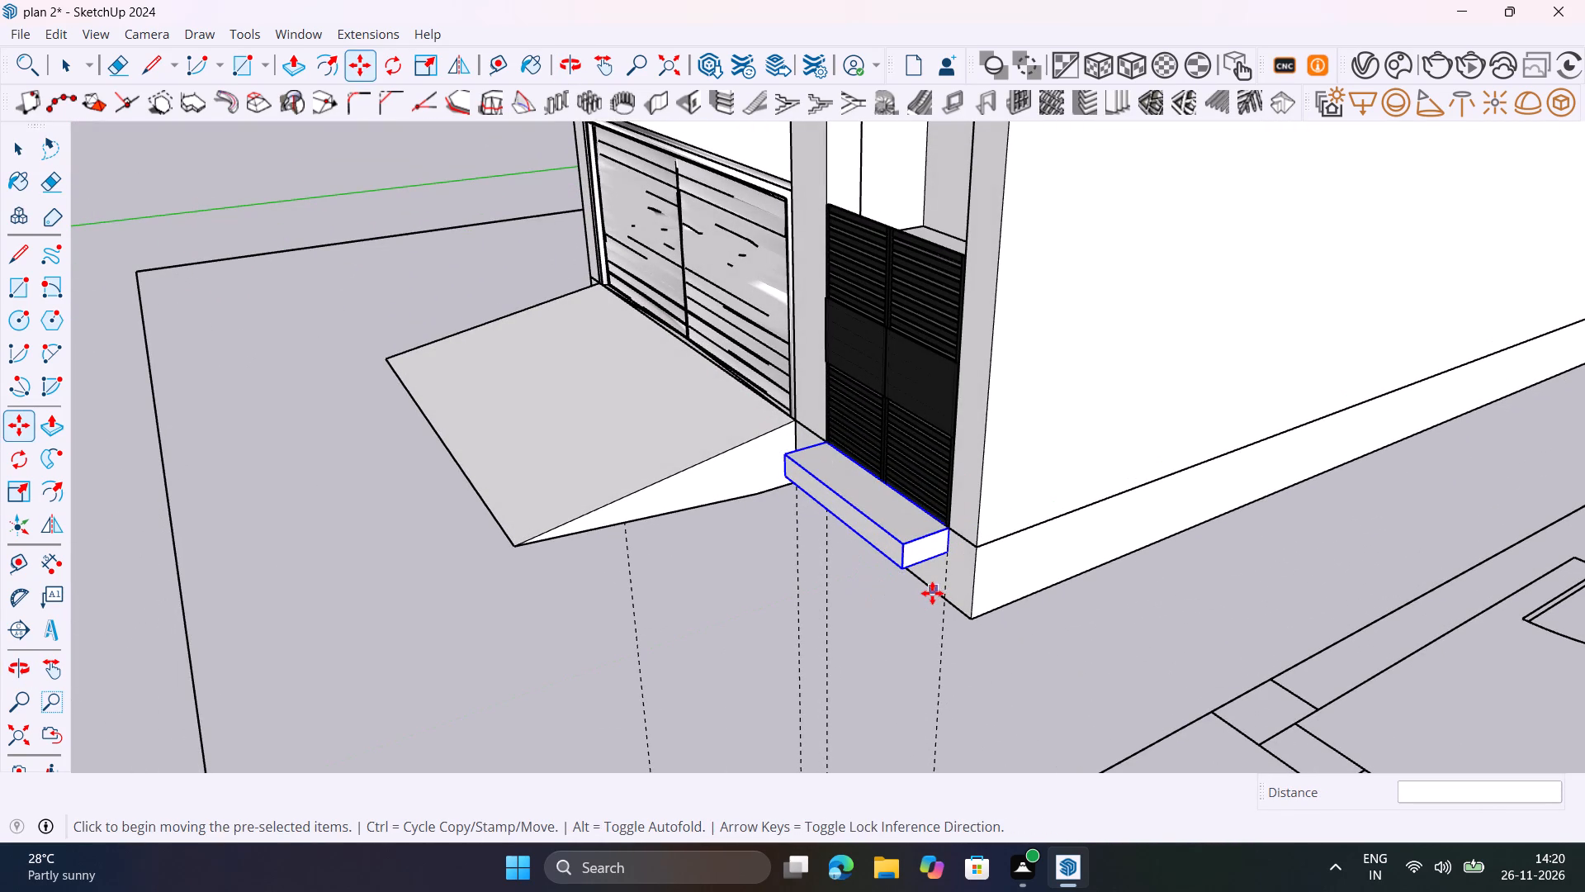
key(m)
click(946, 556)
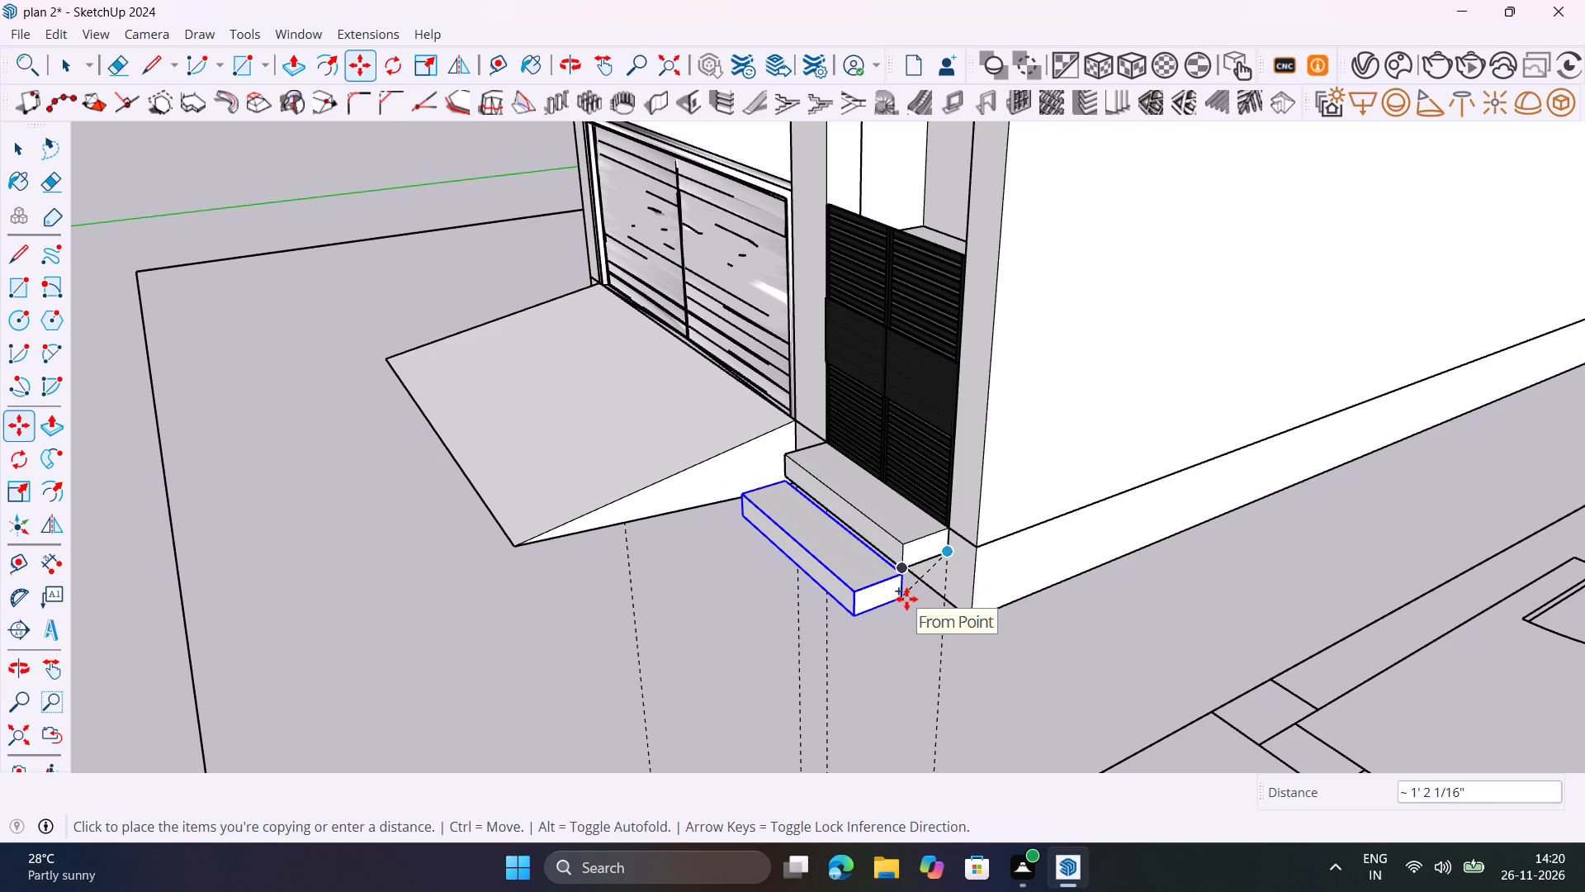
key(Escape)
Copy the step block outward and down twice, each top back corner meeting the block above's bottom front corner, forming a three-step stair.
key(m)
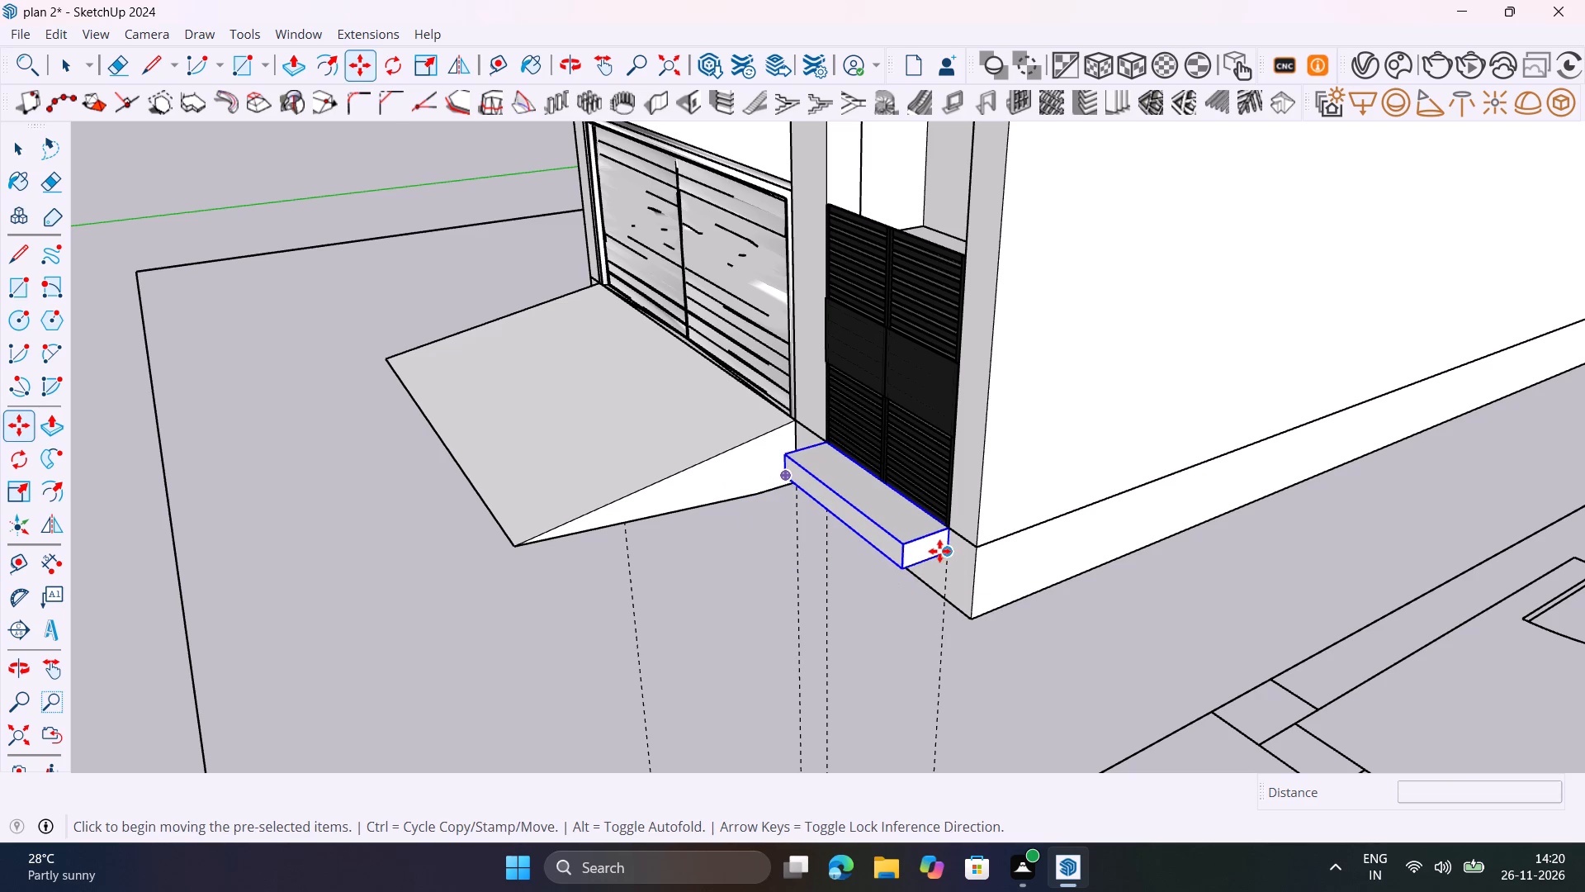
click(946, 529)
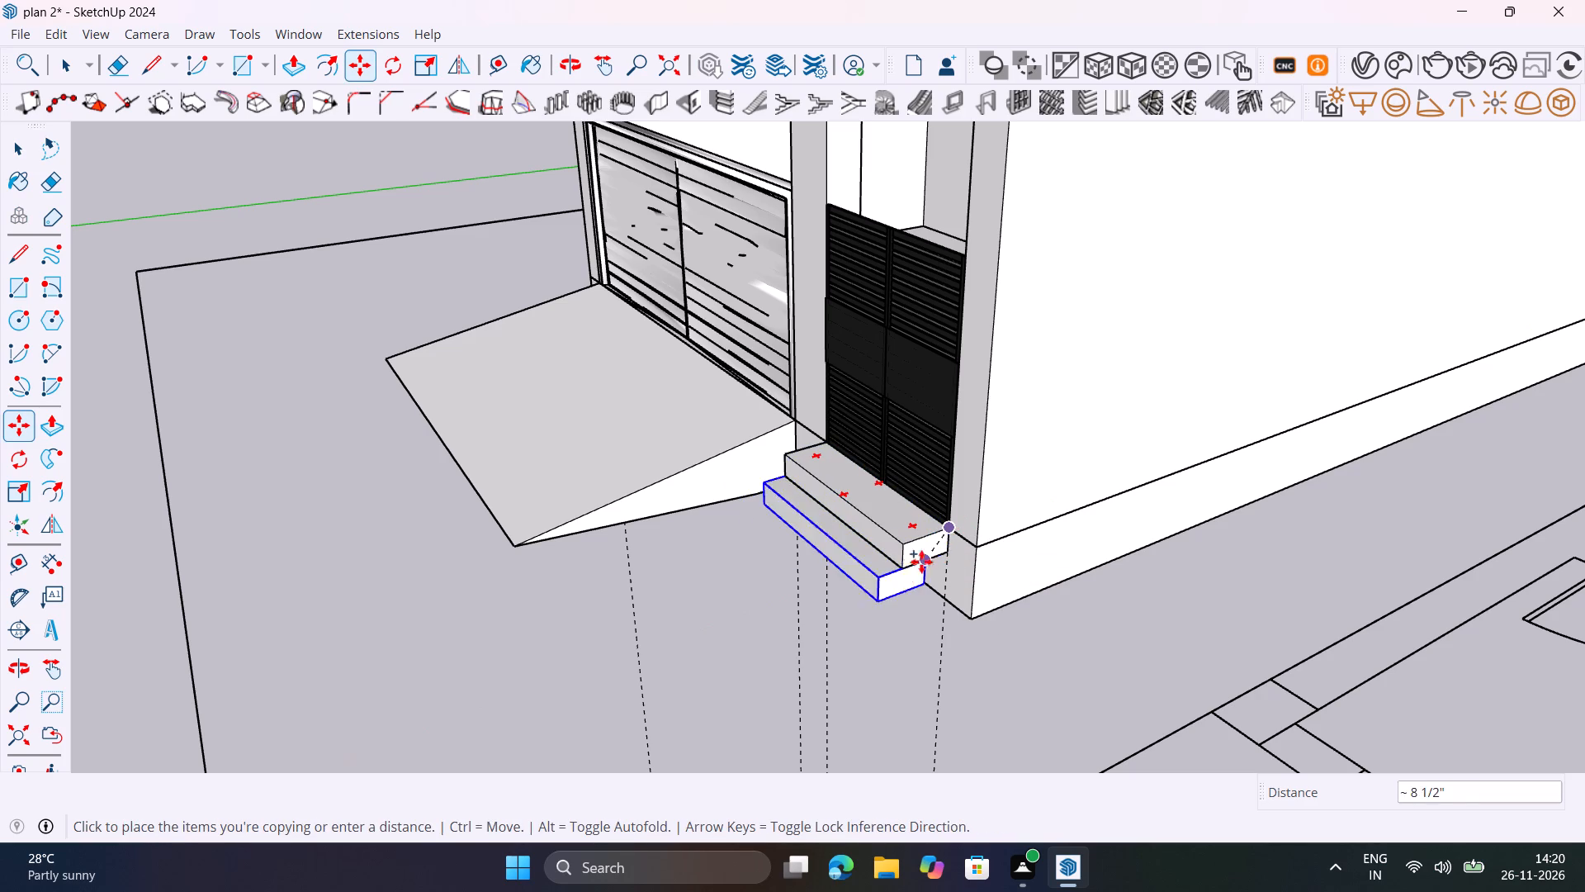
click(908, 571)
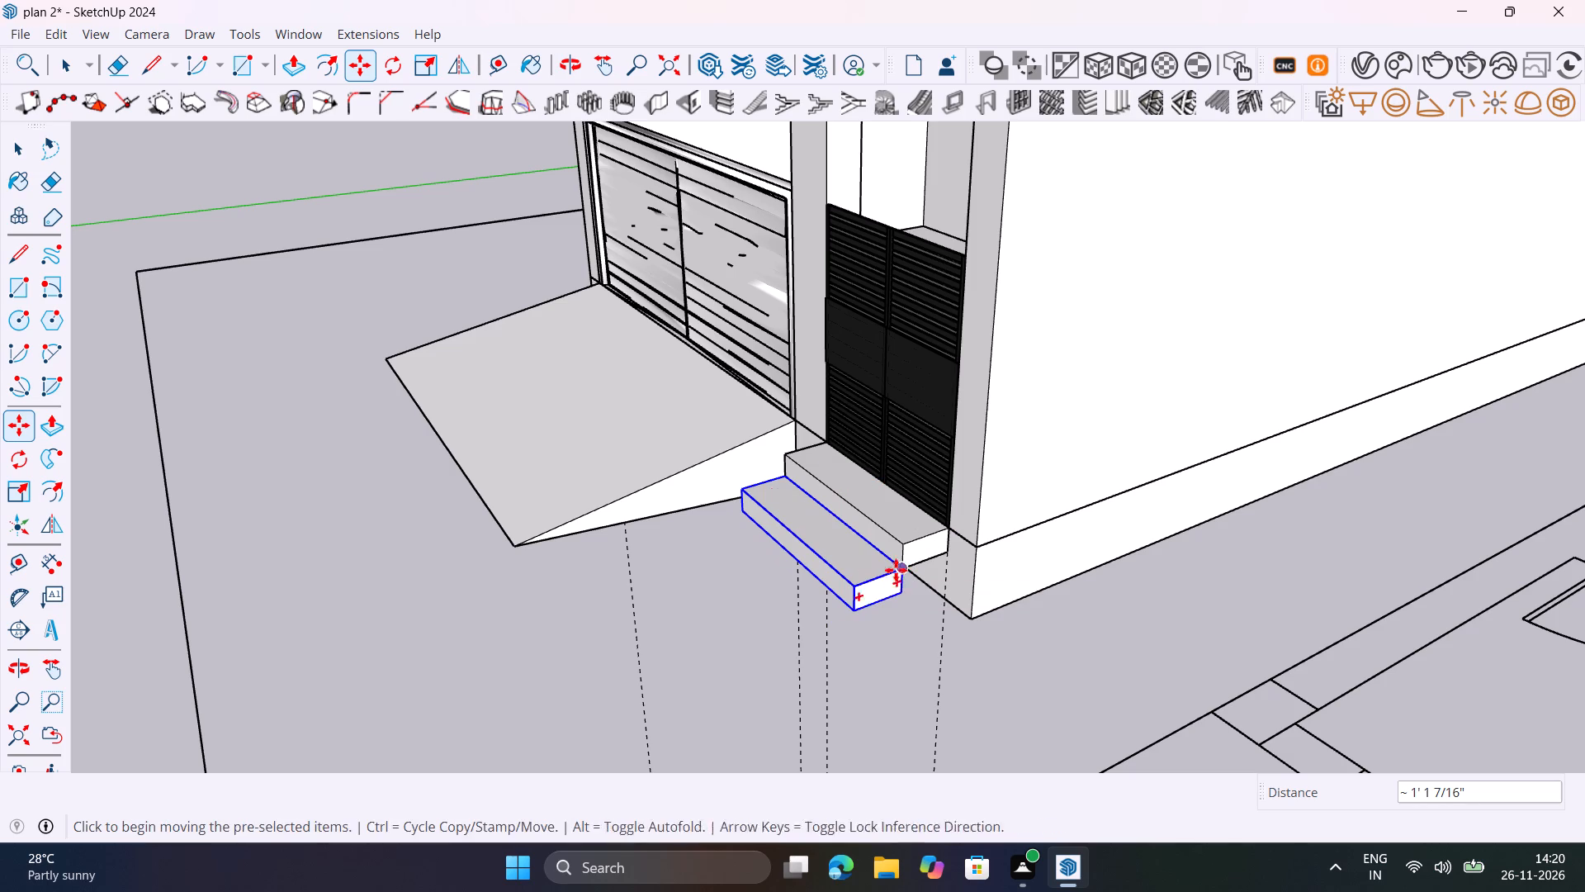
click(908, 573)
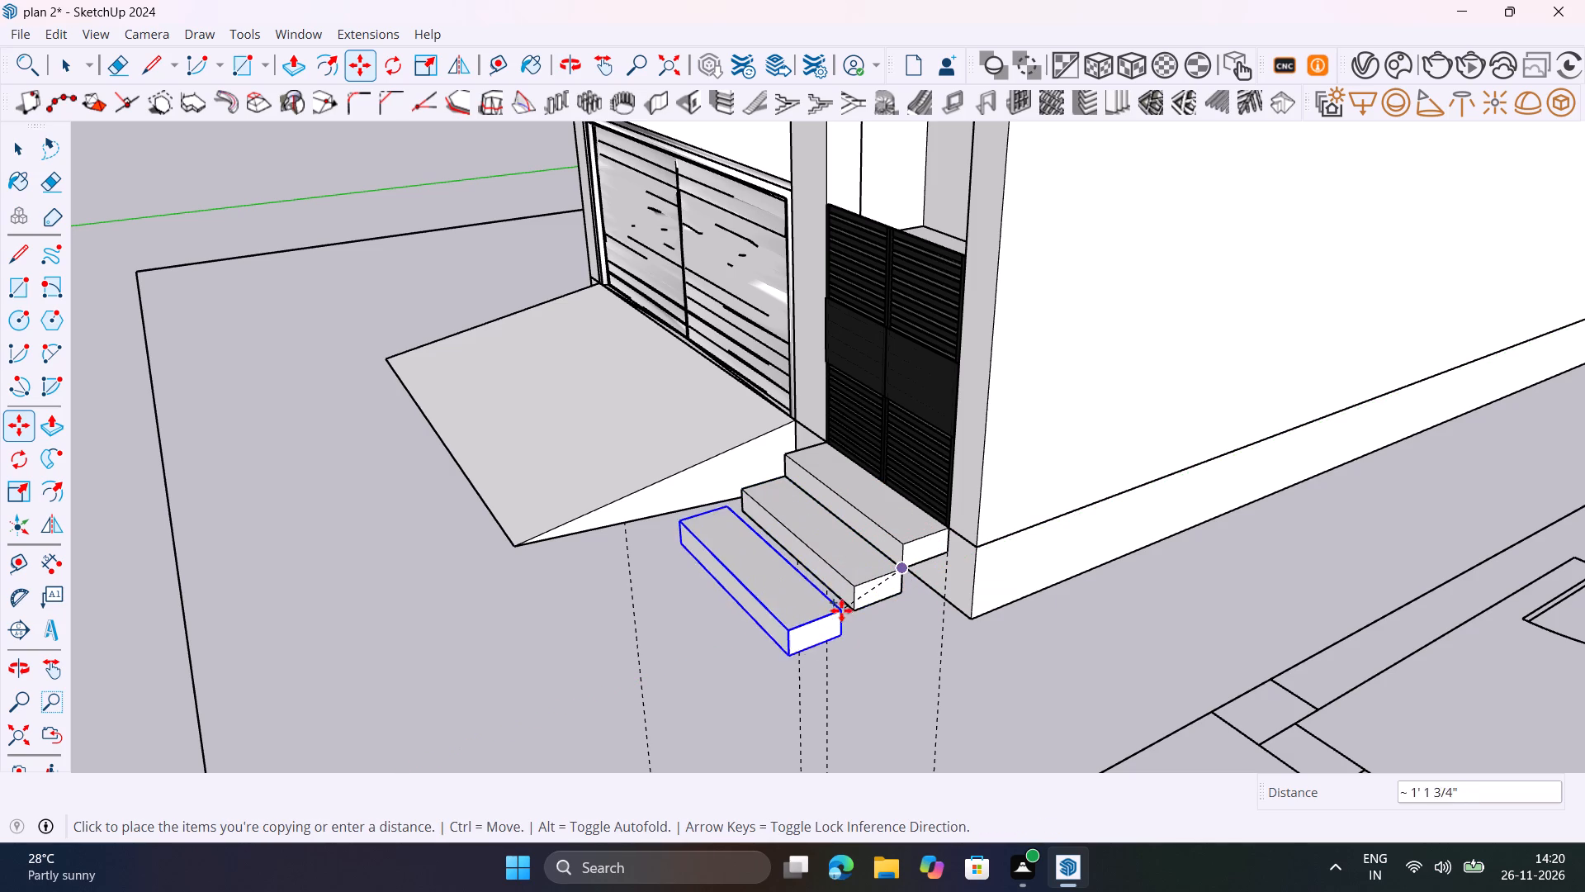
click(858, 610)
key(space)
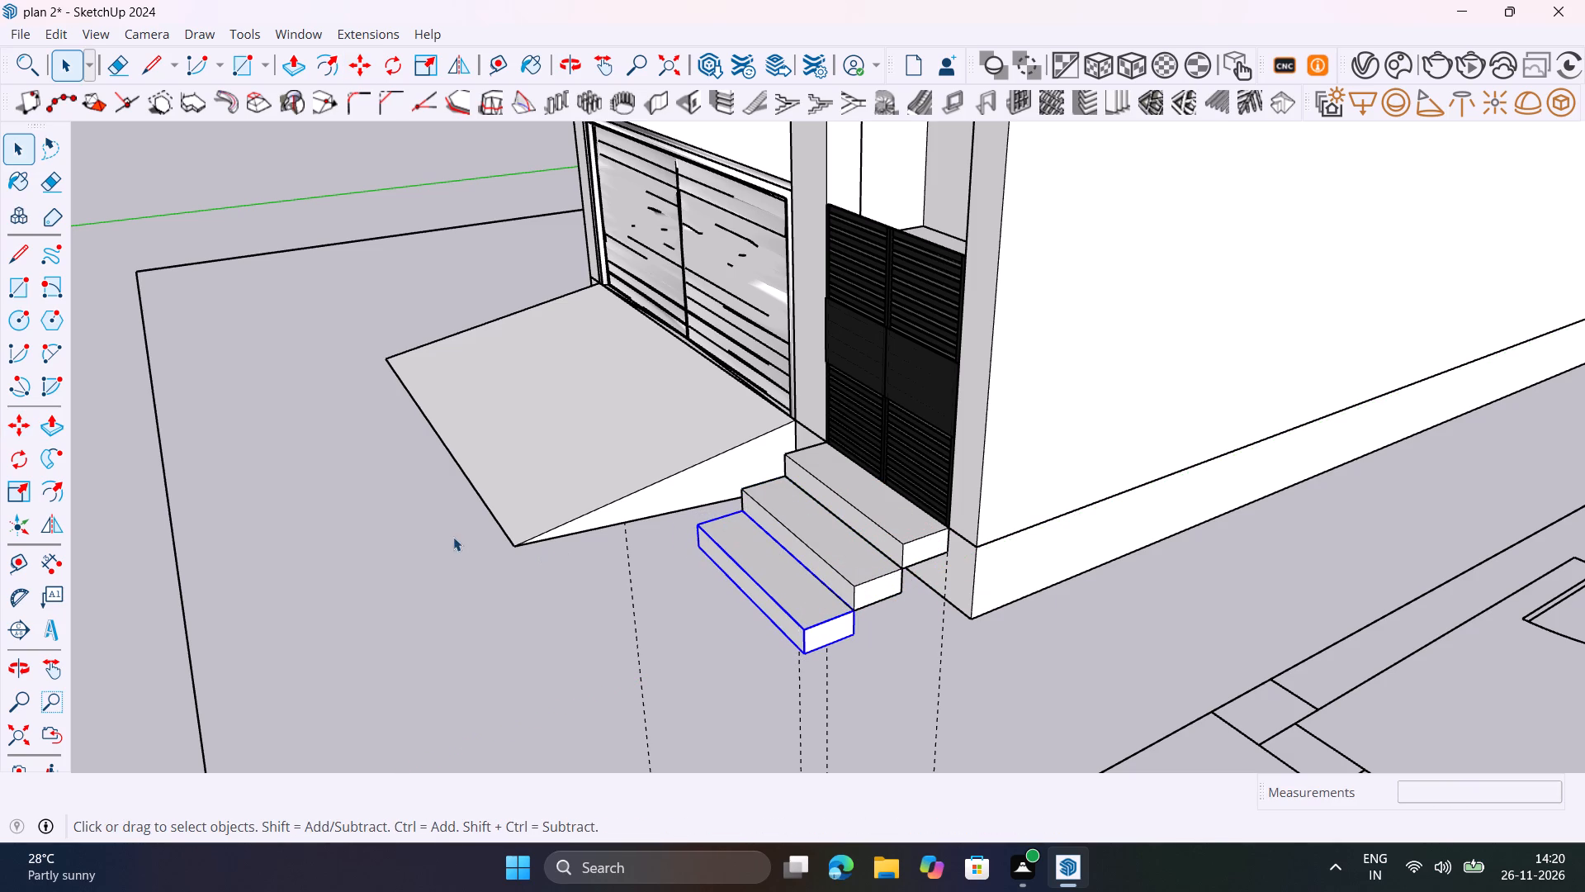
click(453, 538)
scroll(432, 534, down, 1)
middle_drag(470, 528, 821, 493)
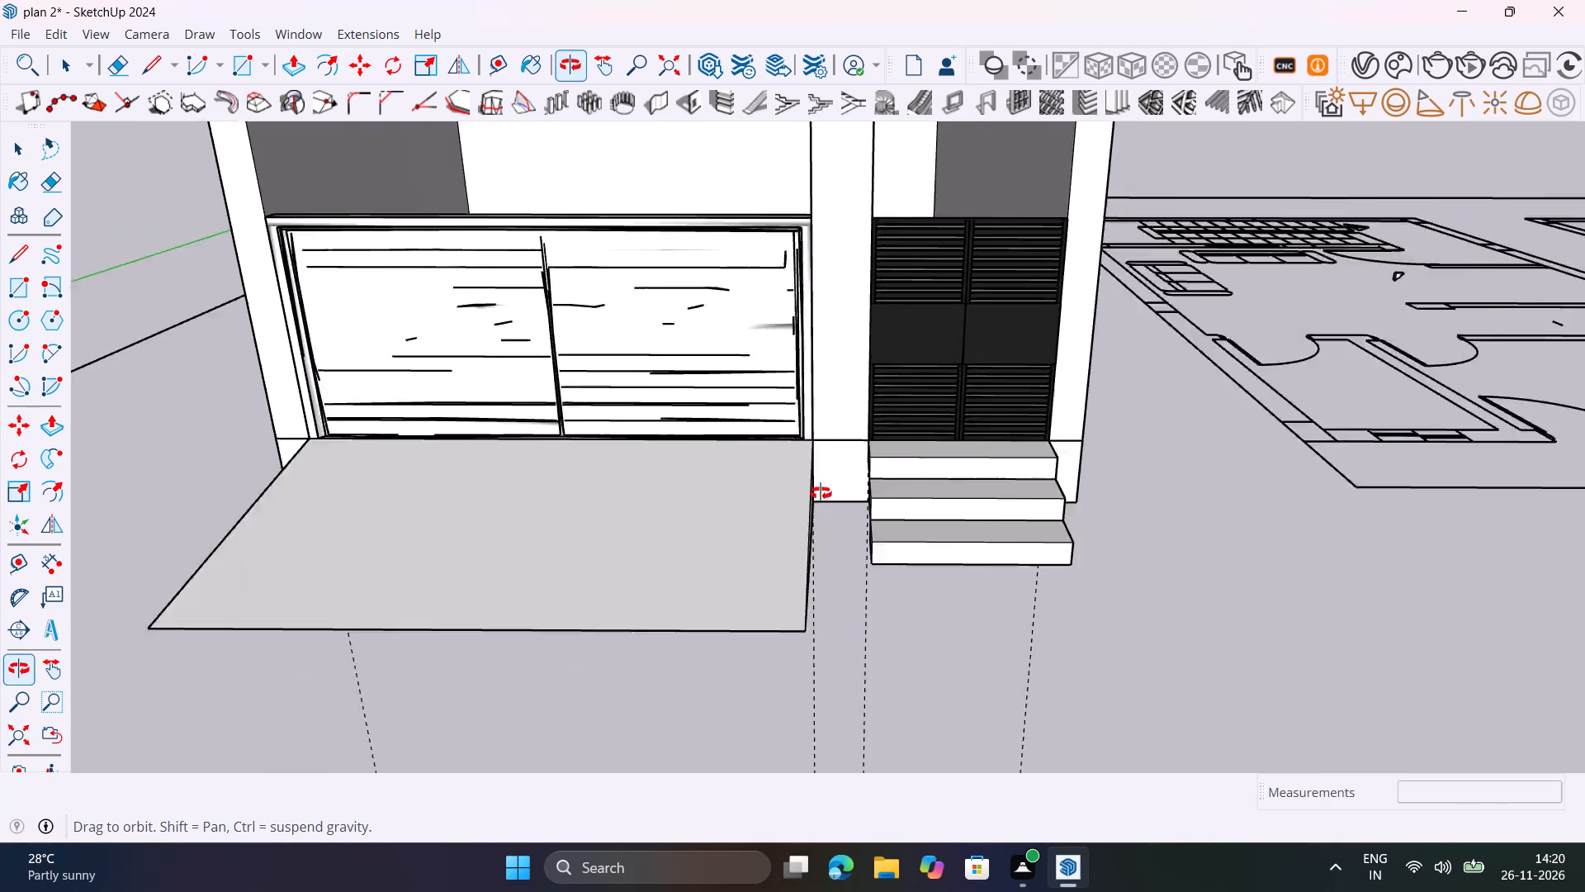
Push/pull the back face of the middle entrance step until it meets the house wall.
middle_drag(821, 493, 454, 226)
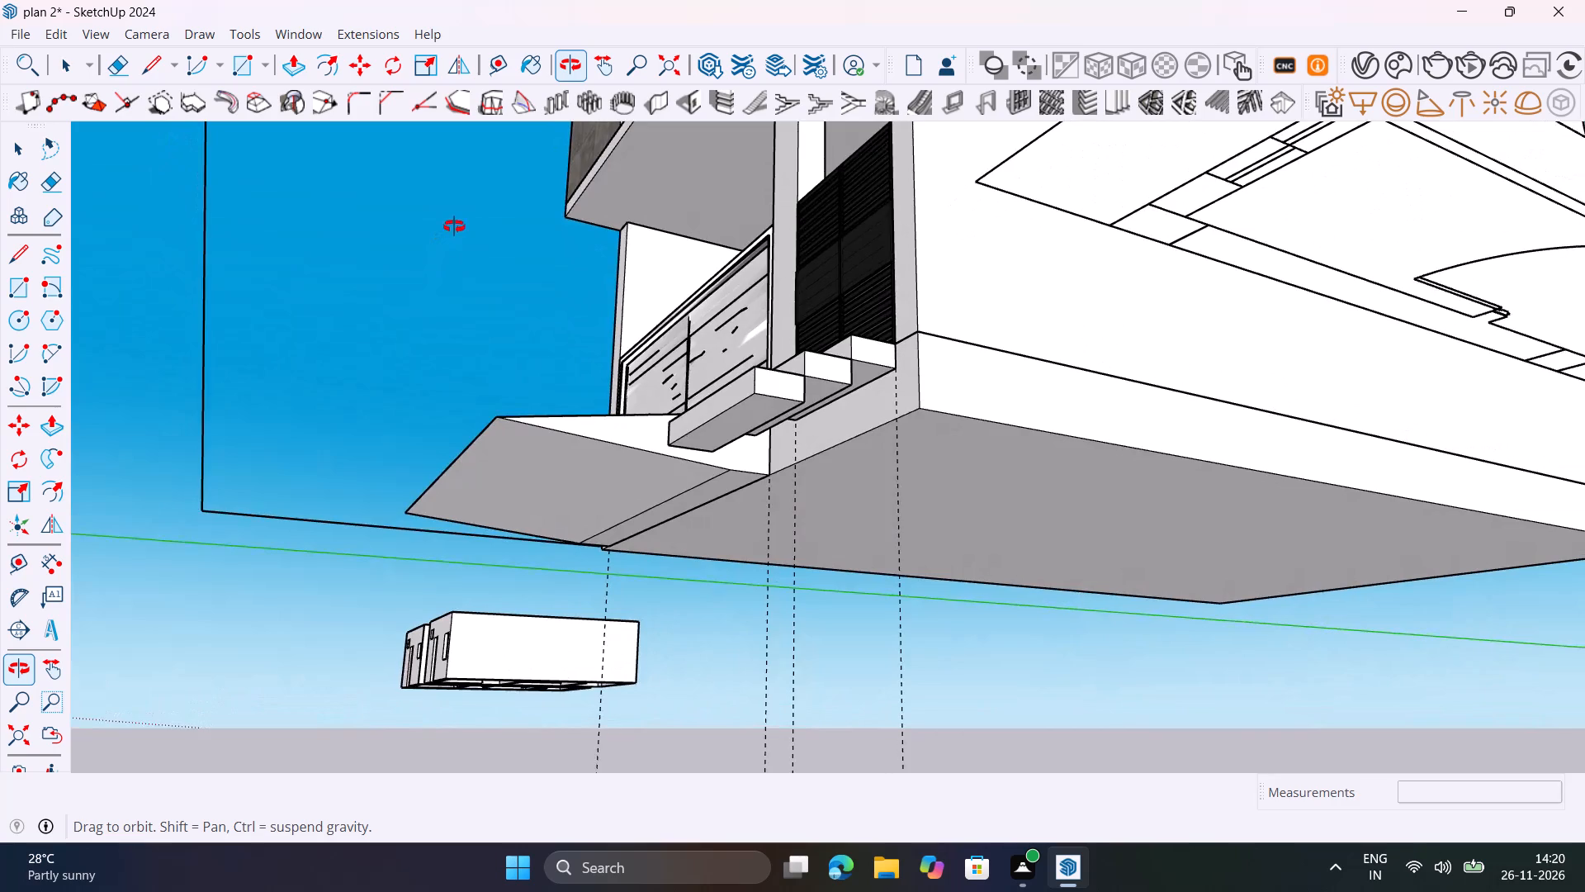
middle_drag(454, 226, 506, 240)
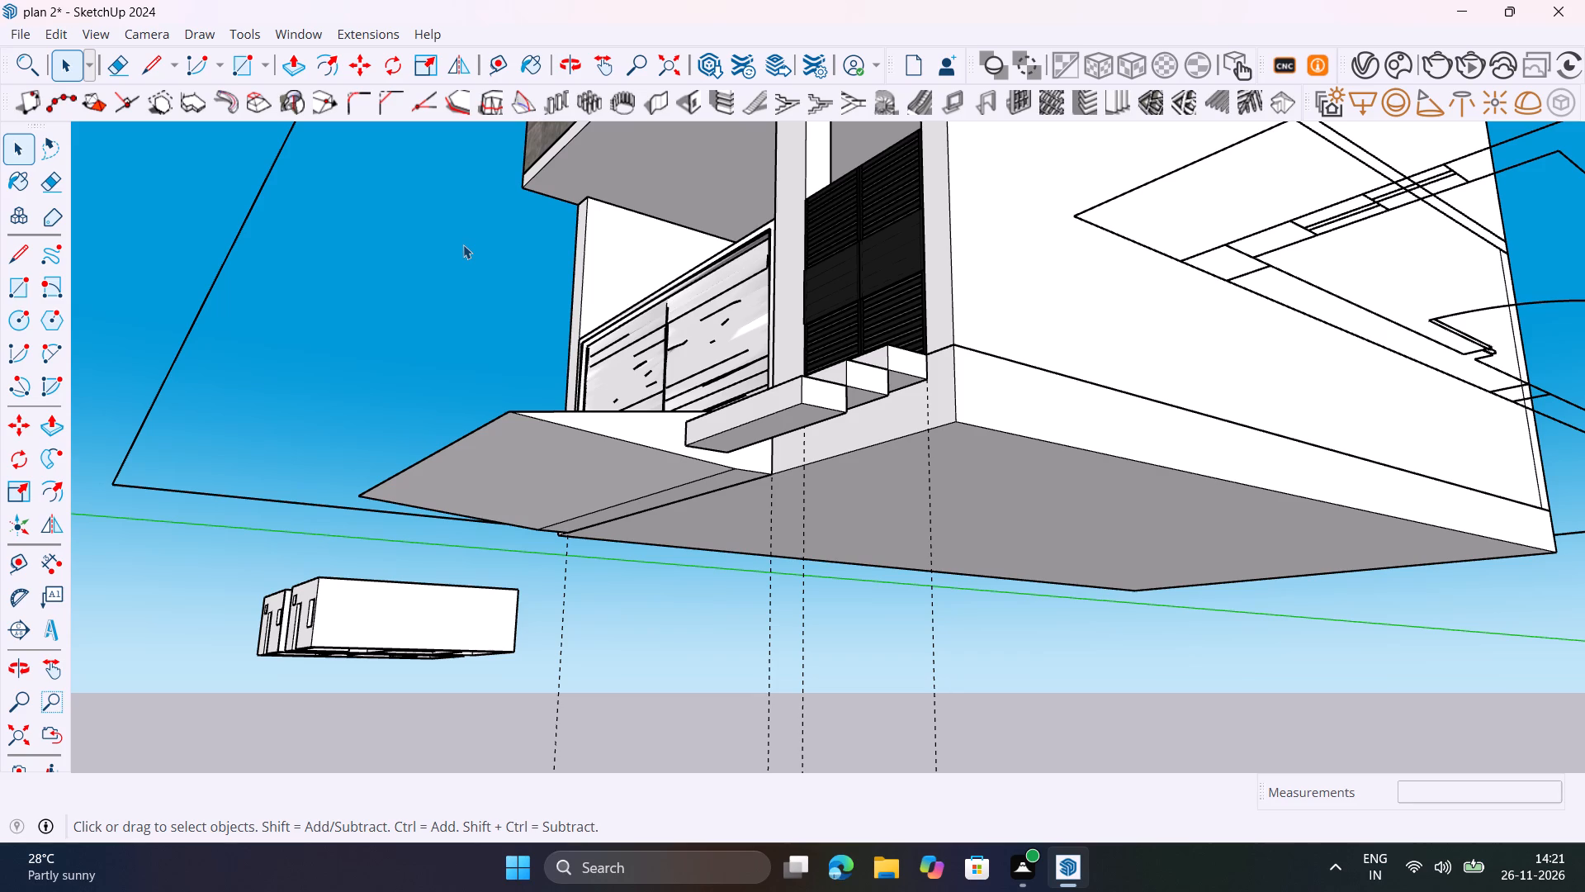
middle_drag(892, 489, 772, 677)
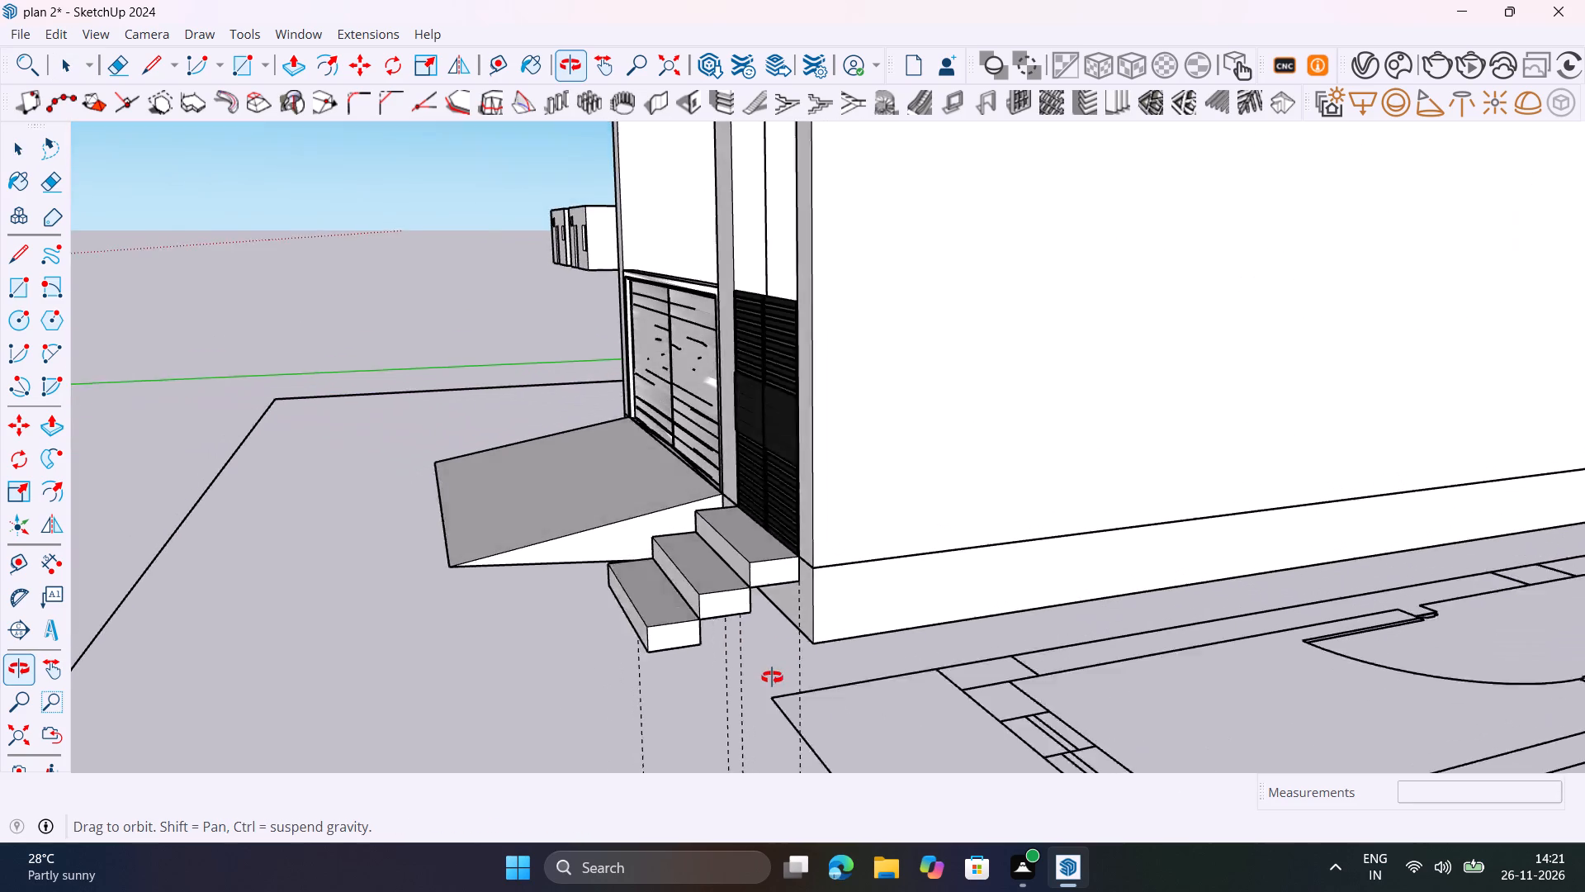
middle_drag(772, 677, 821, 701)
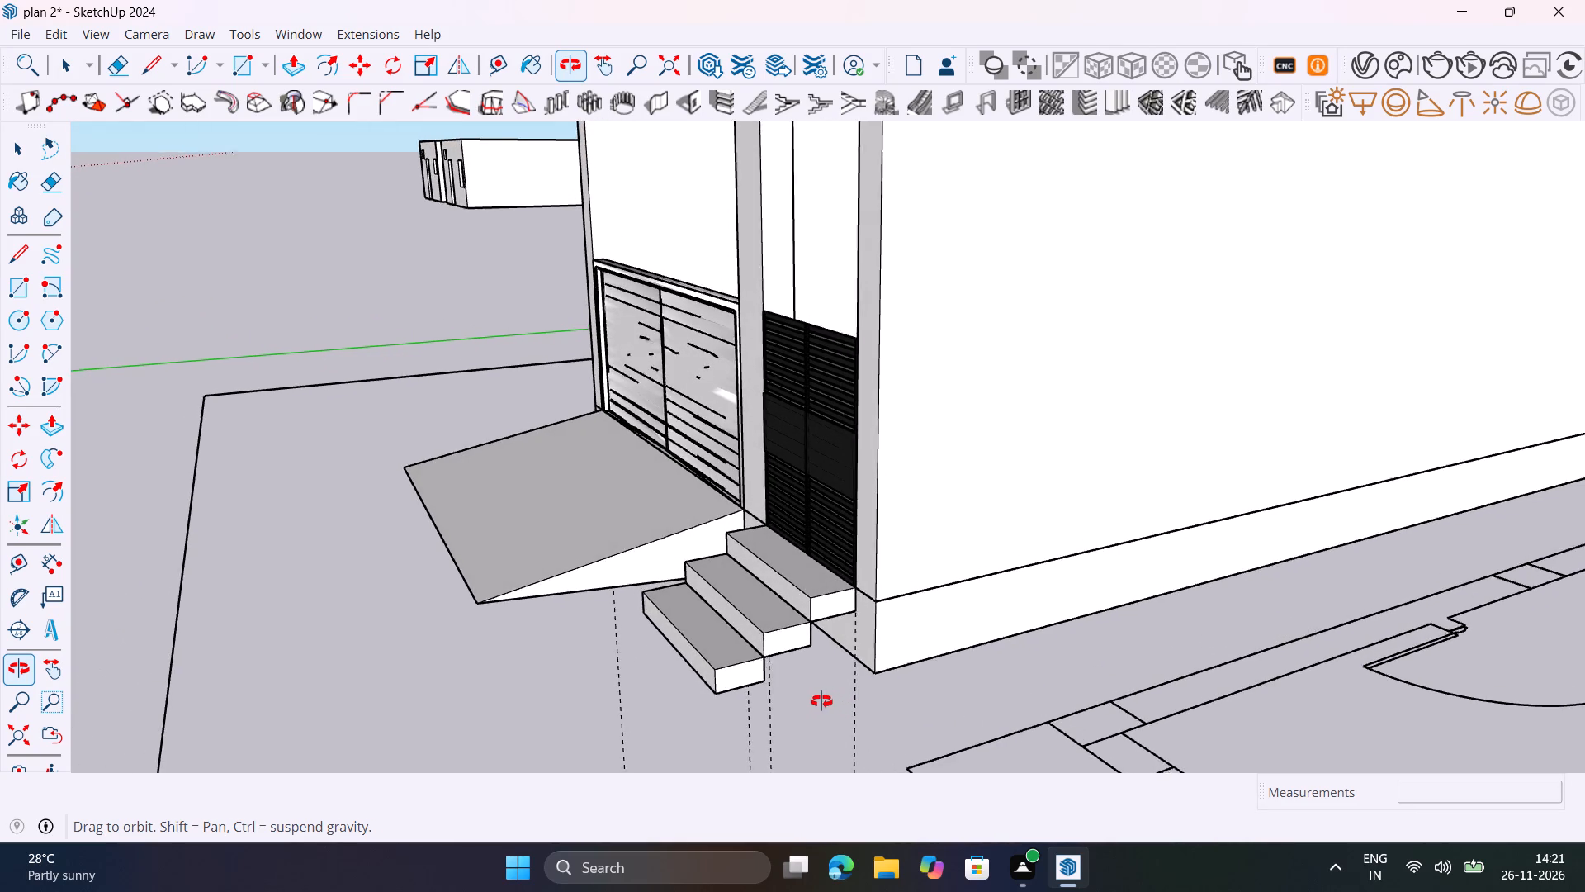
middle_drag(821, 701, 684, 691)
scroll(636, 593, up, 10)
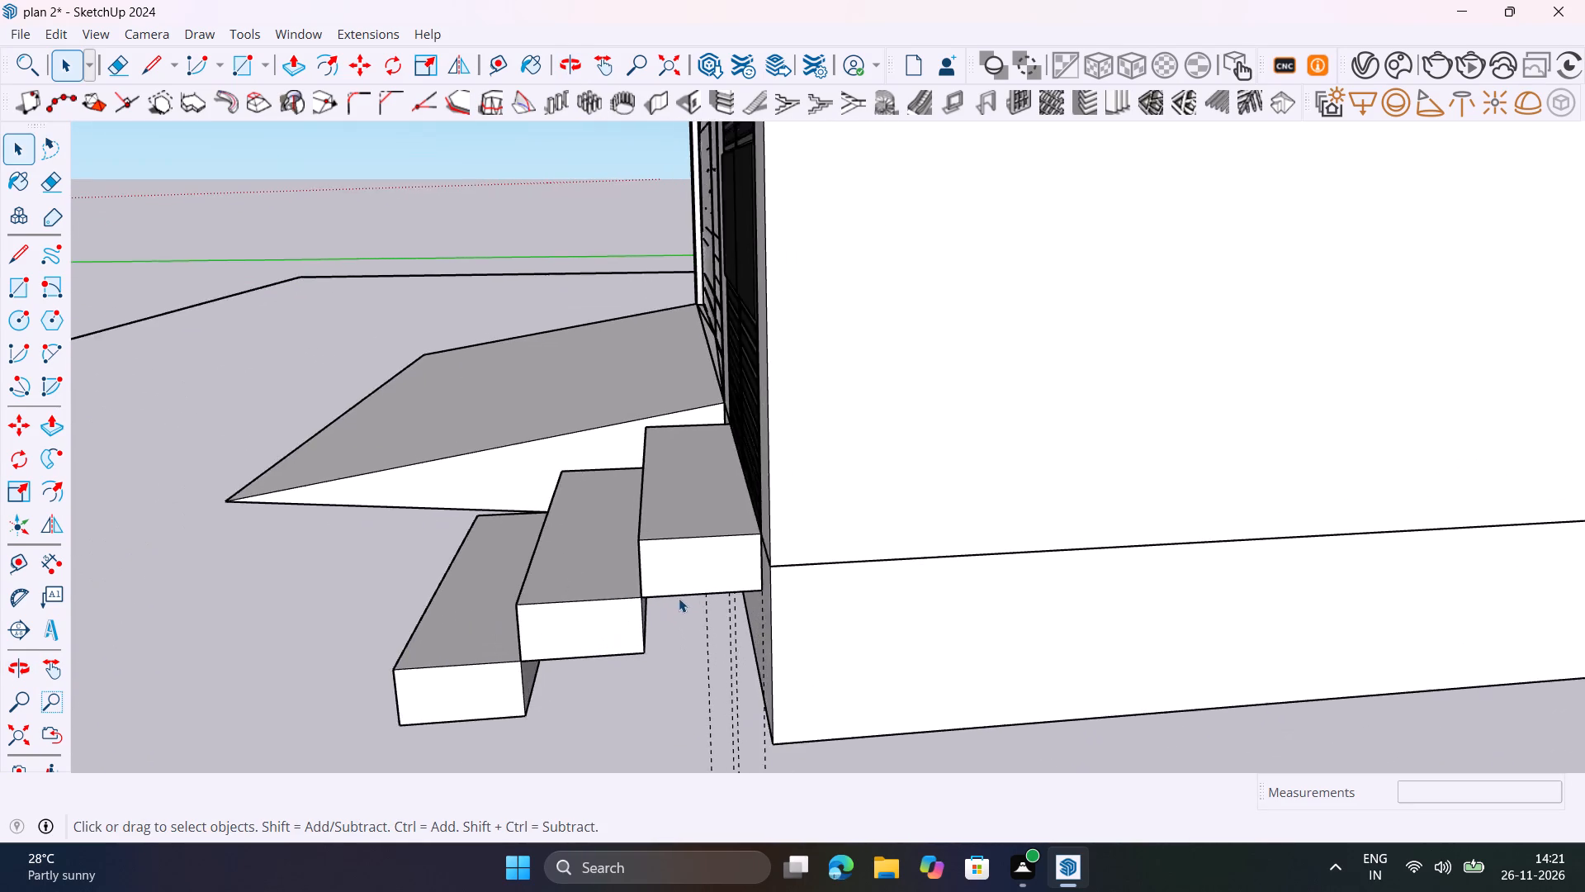
scroll(679, 598, up, 4)
middle_drag(693, 658, 580, 599)
click(578, 569)
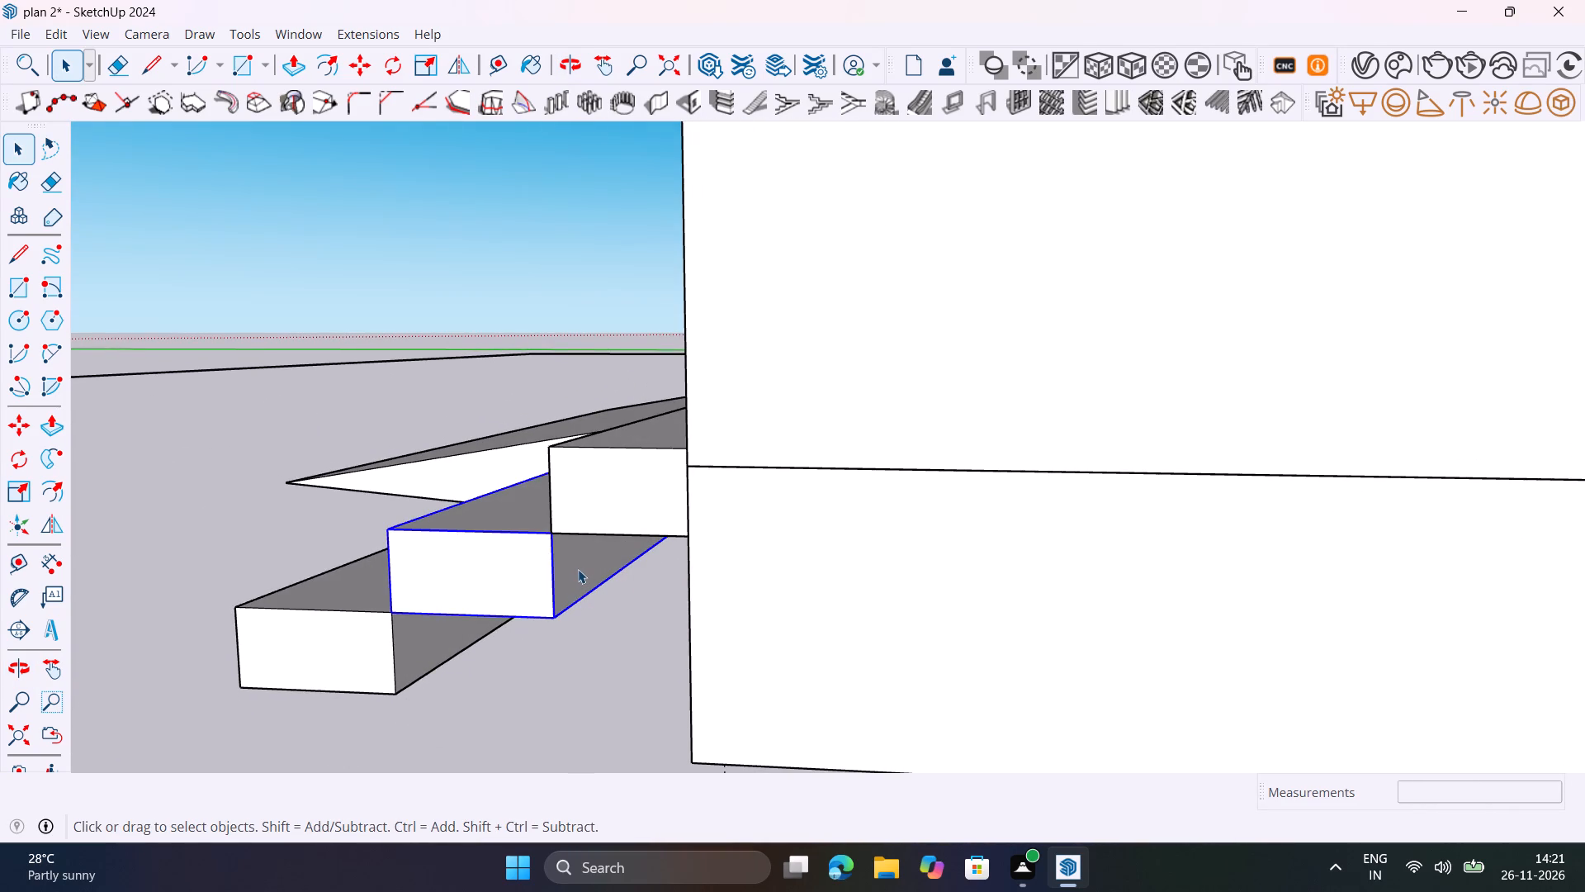
double_click(578, 569)
click(576, 569)
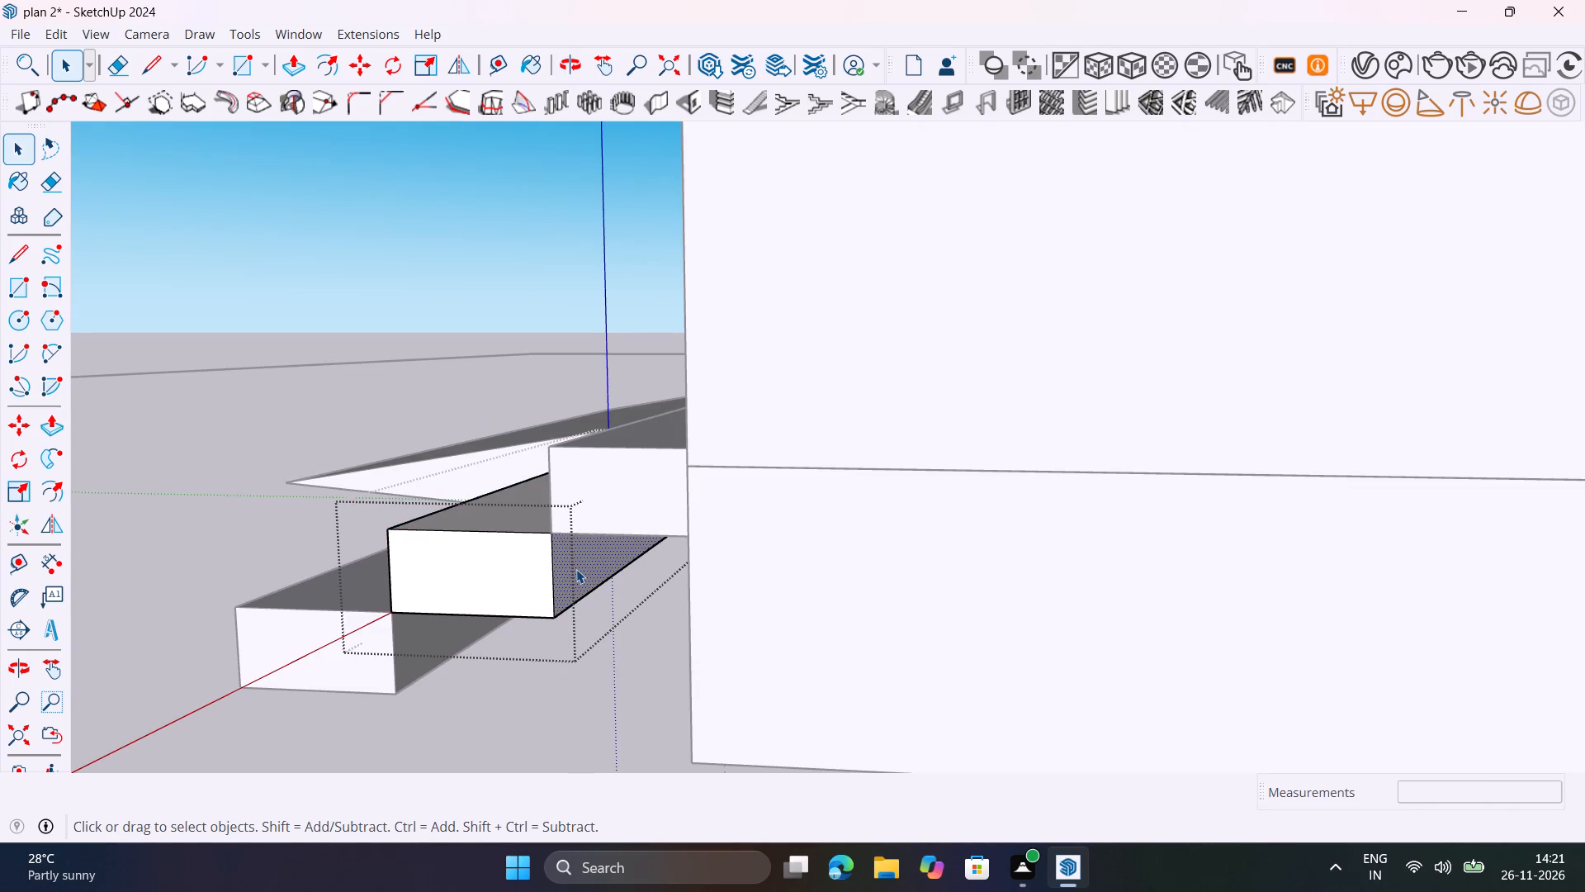
key(p)
click(576, 569)
middle_drag(652, 578, 802, 625)
scroll(802, 625, up, 1)
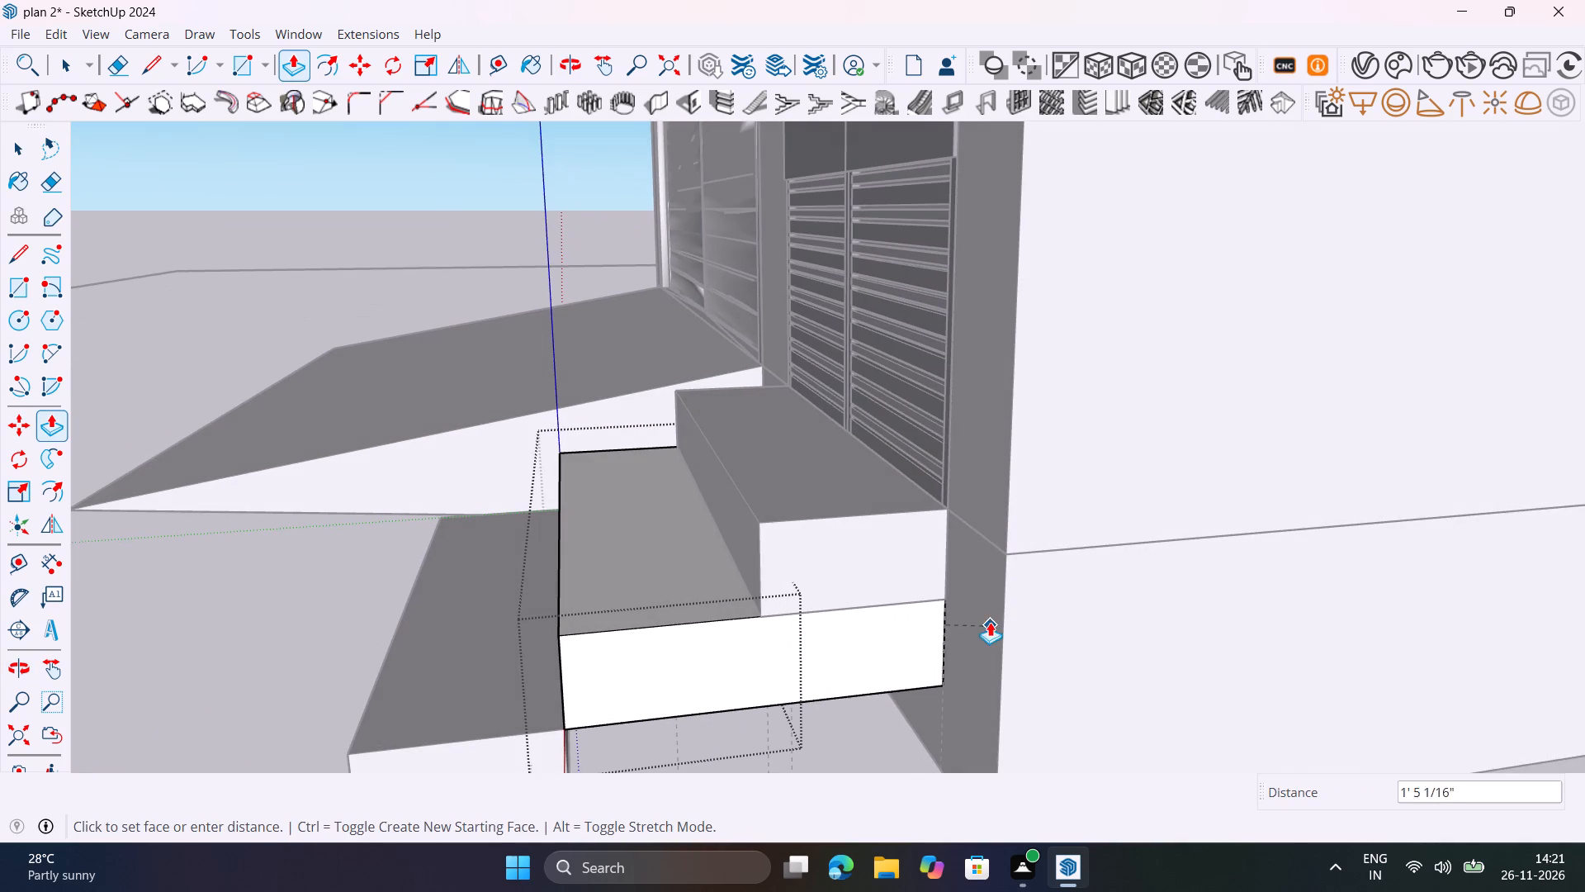
click(992, 649)
Push/pull the back face of the bottom entrance step 2' to the house wall and leave the group.
middle_drag(819, 619, 745, 572)
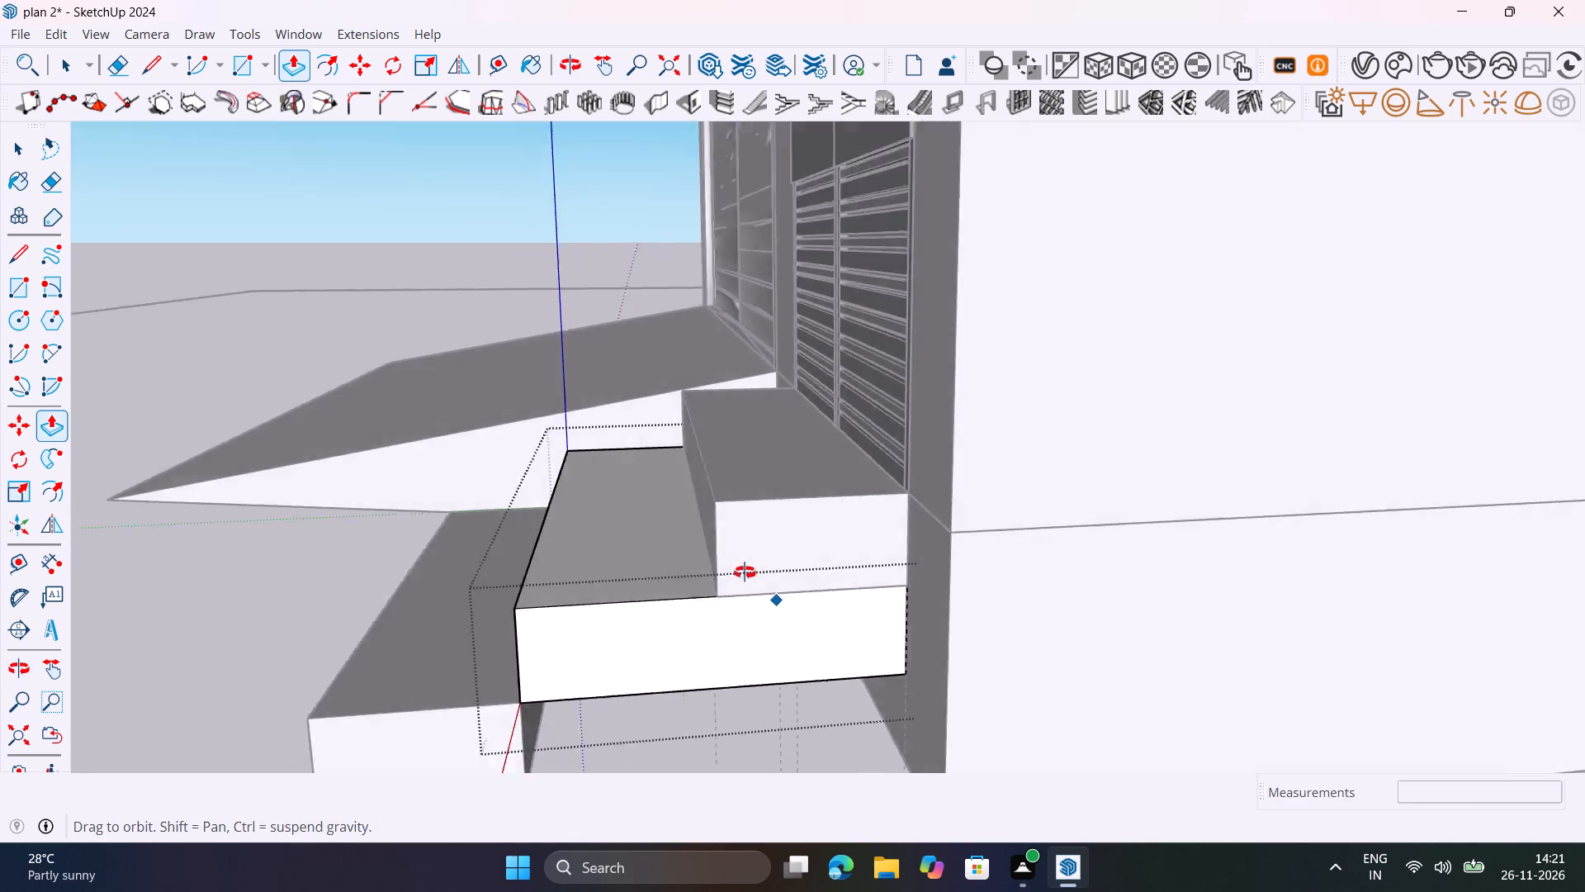
middle_drag(745, 572, 684, 530)
key(space)
click(407, 624)
double_click(409, 624)
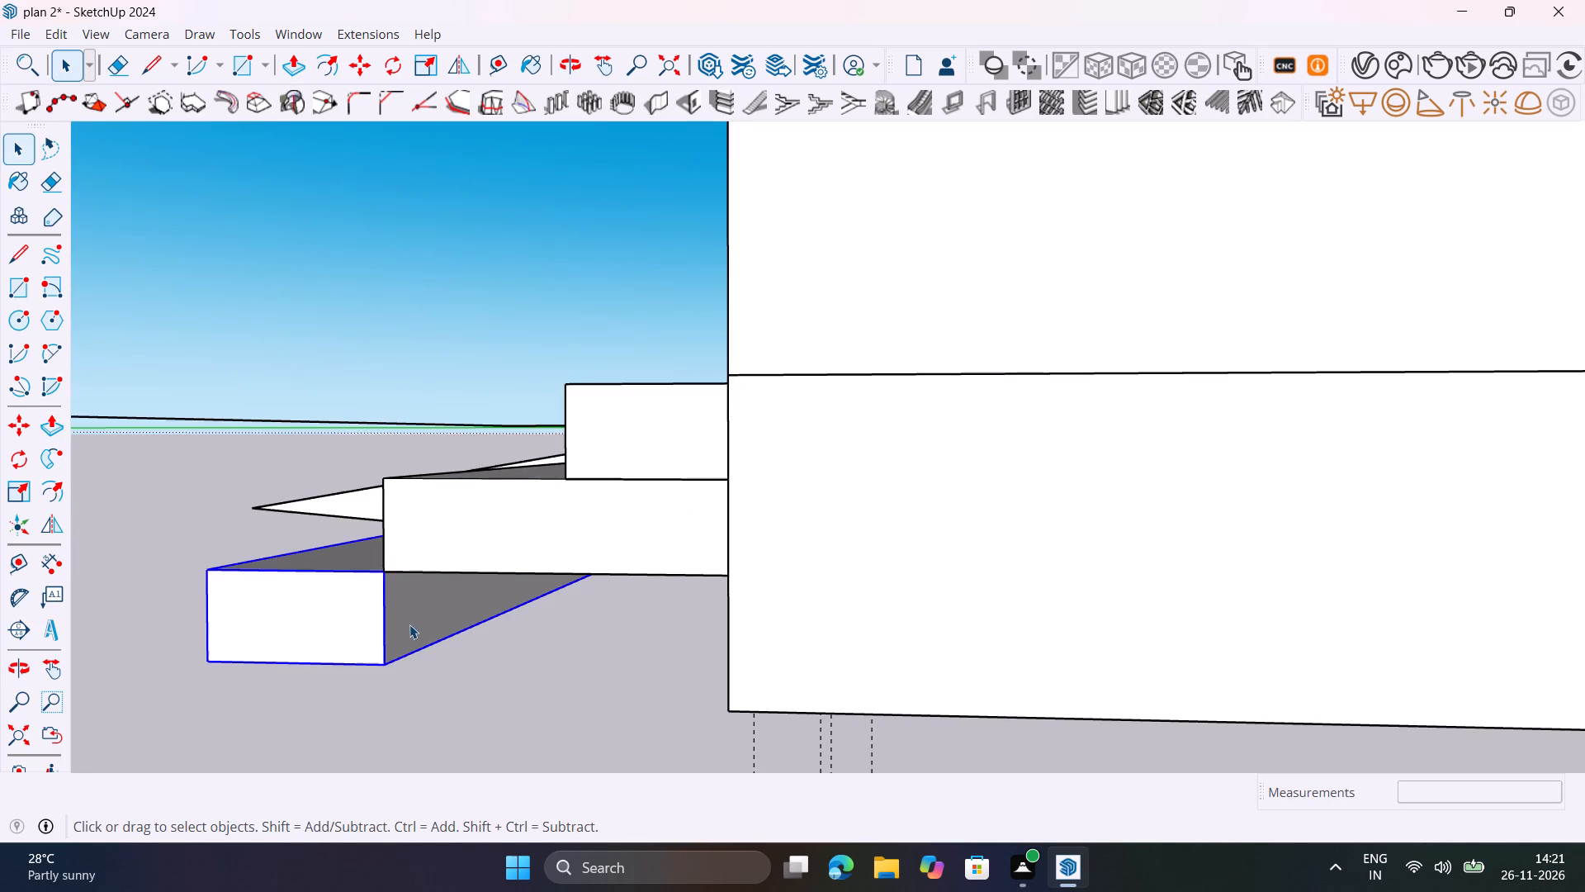
click(409, 624)
click(417, 622)
key(p)
click(418, 622)
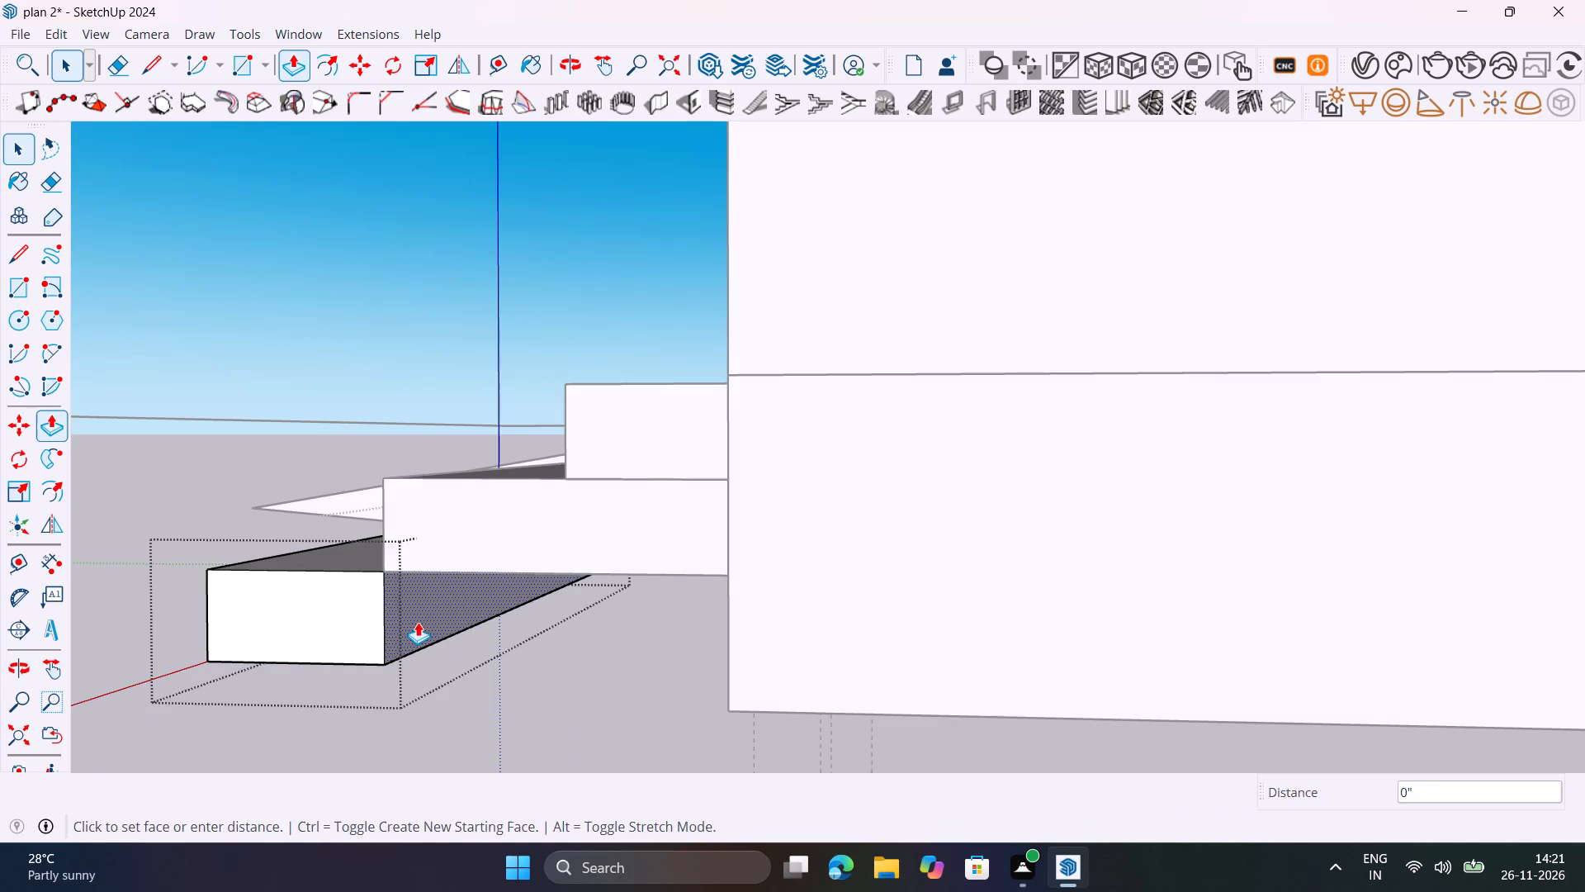
click(730, 576)
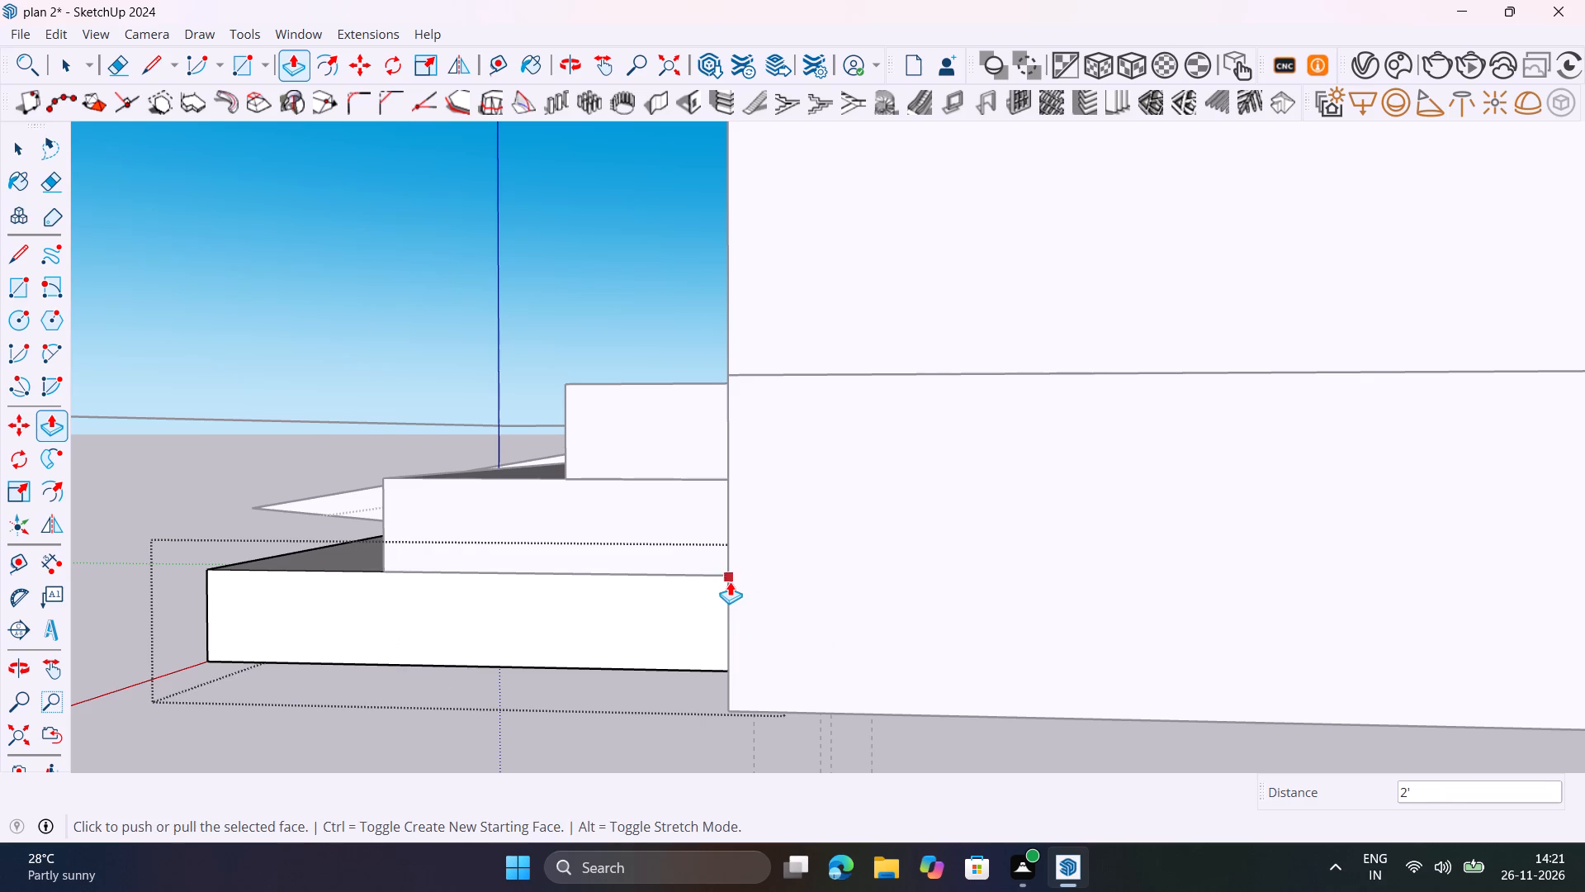
middle_drag(760, 602, 1113, 708)
scroll(1114, 709, up, 1)
key(space)
scroll(884, 605, down, 9)
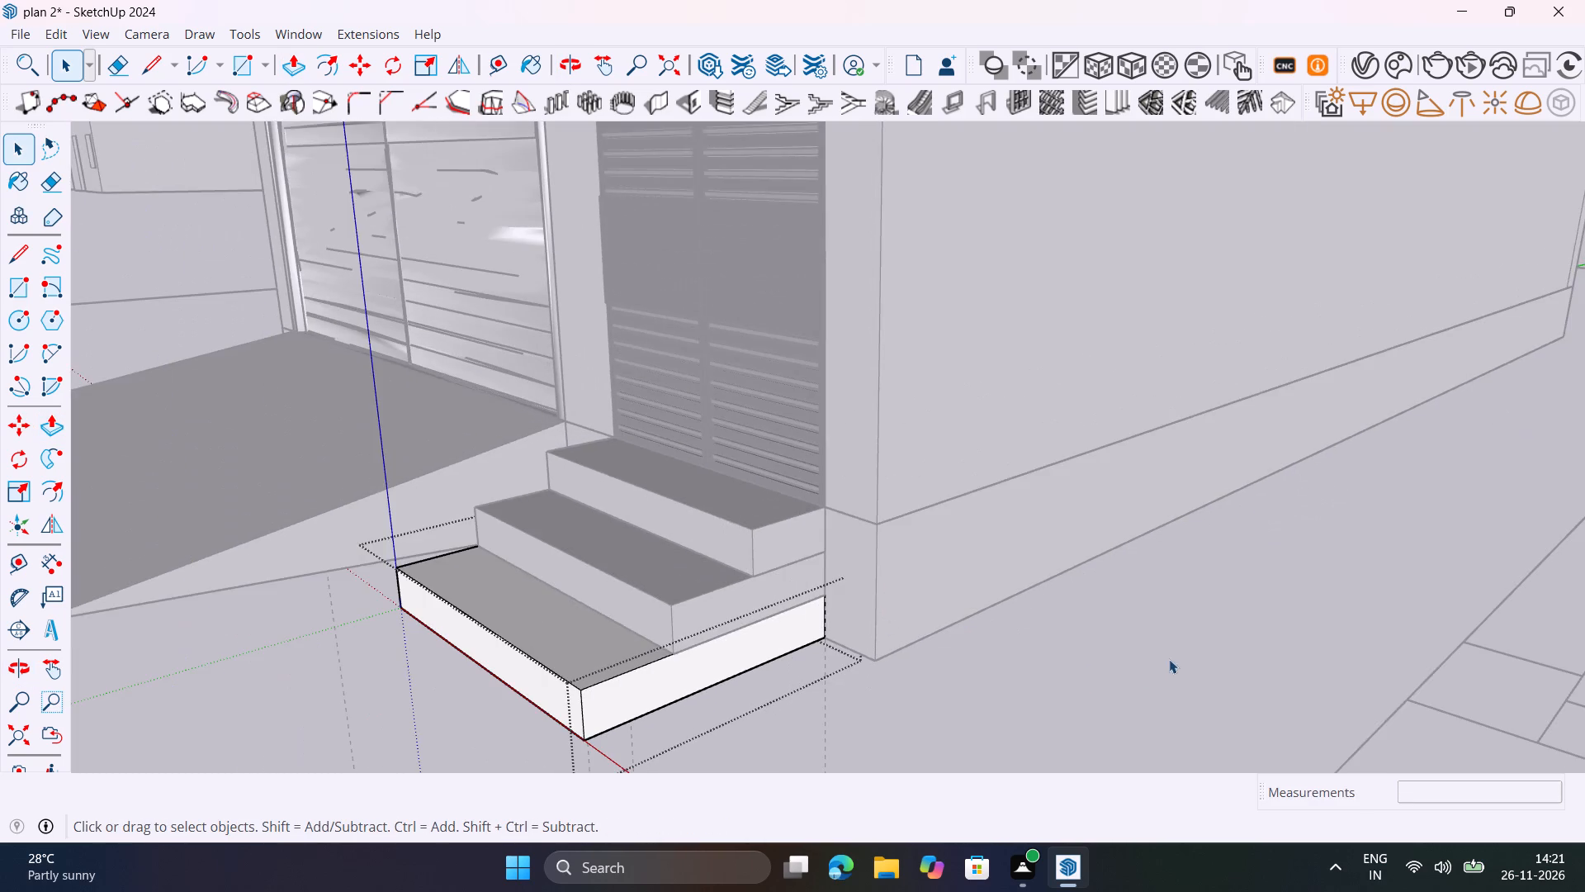
click(1170, 659)
Inspect the extended entrance steps and the garage ramp from the front, the side and below.
scroll(1112, 629, down, 3)
middle_drag(1065, 674, 1296, 722)
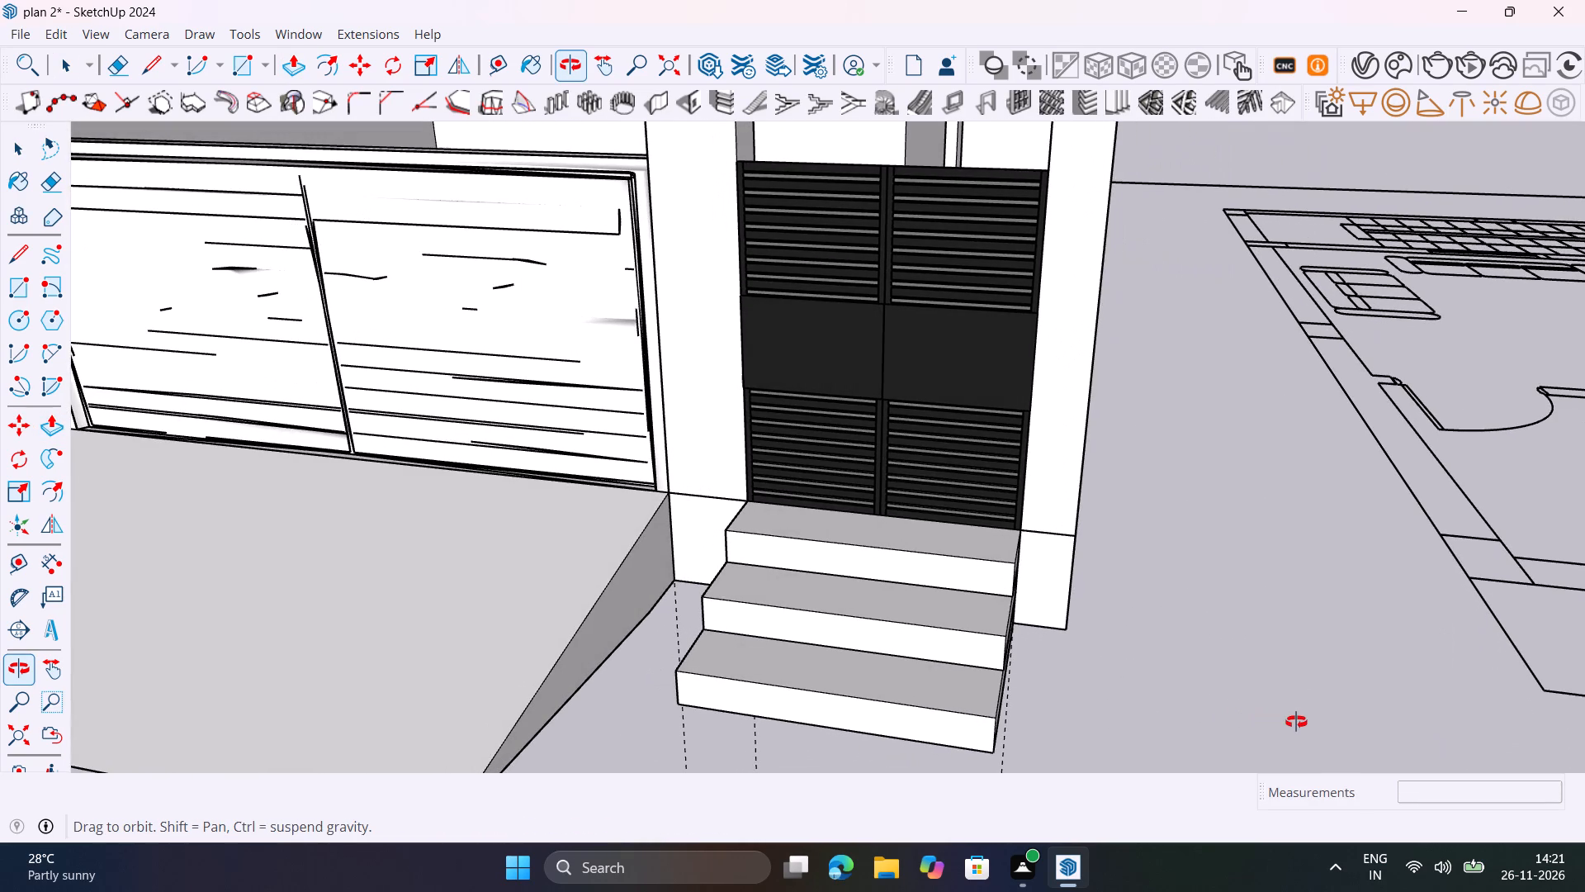
middle_drag(1296, 722, 1049, 655)
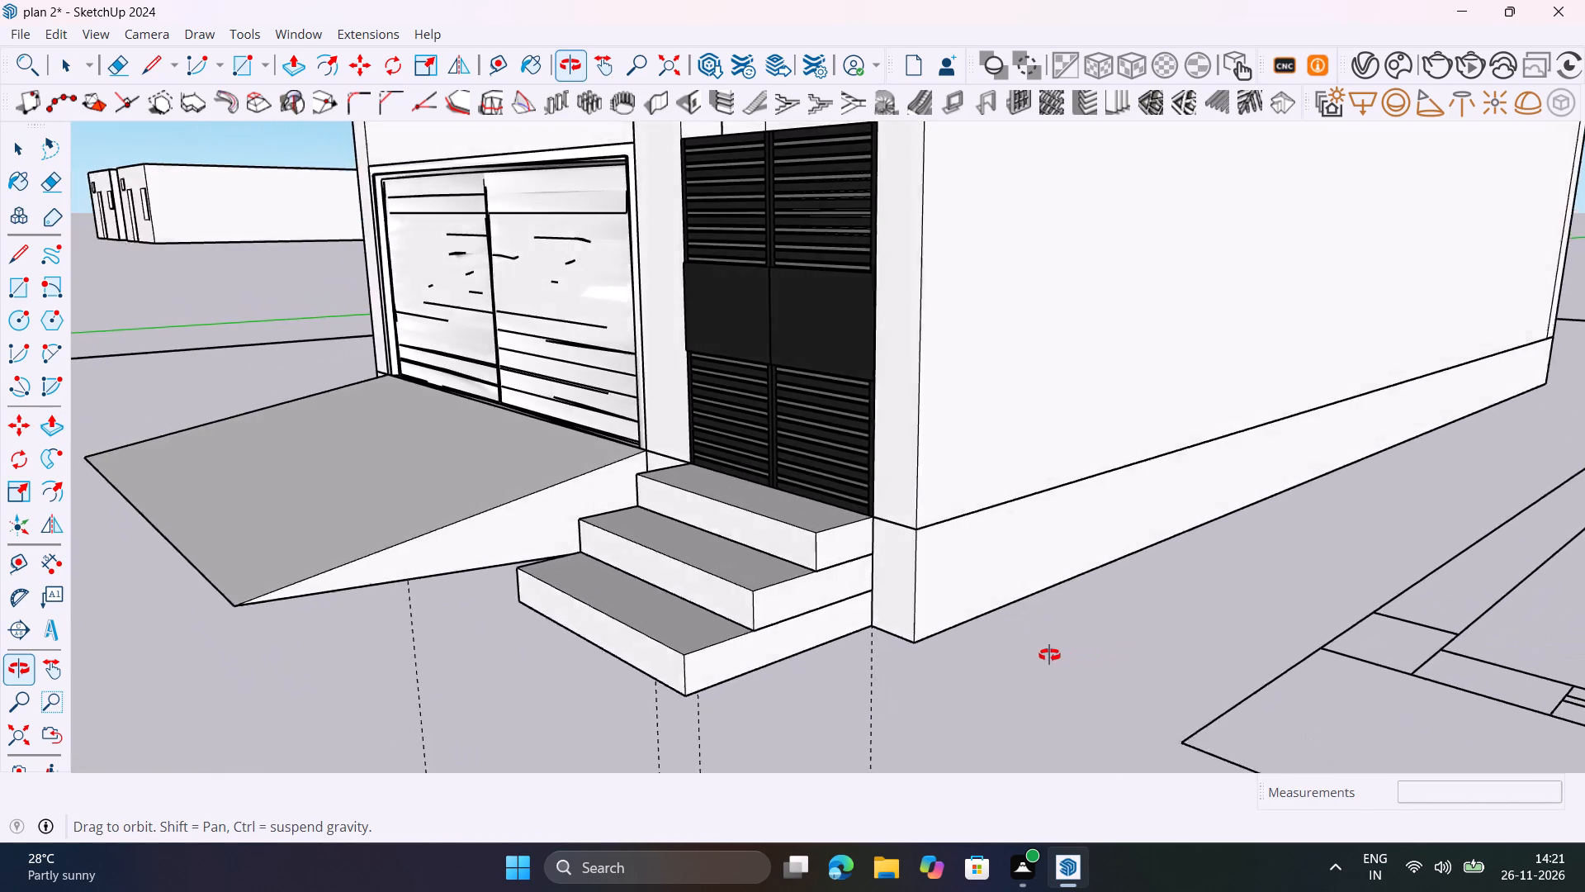
middle_drag(1049, 655, 968, 455)
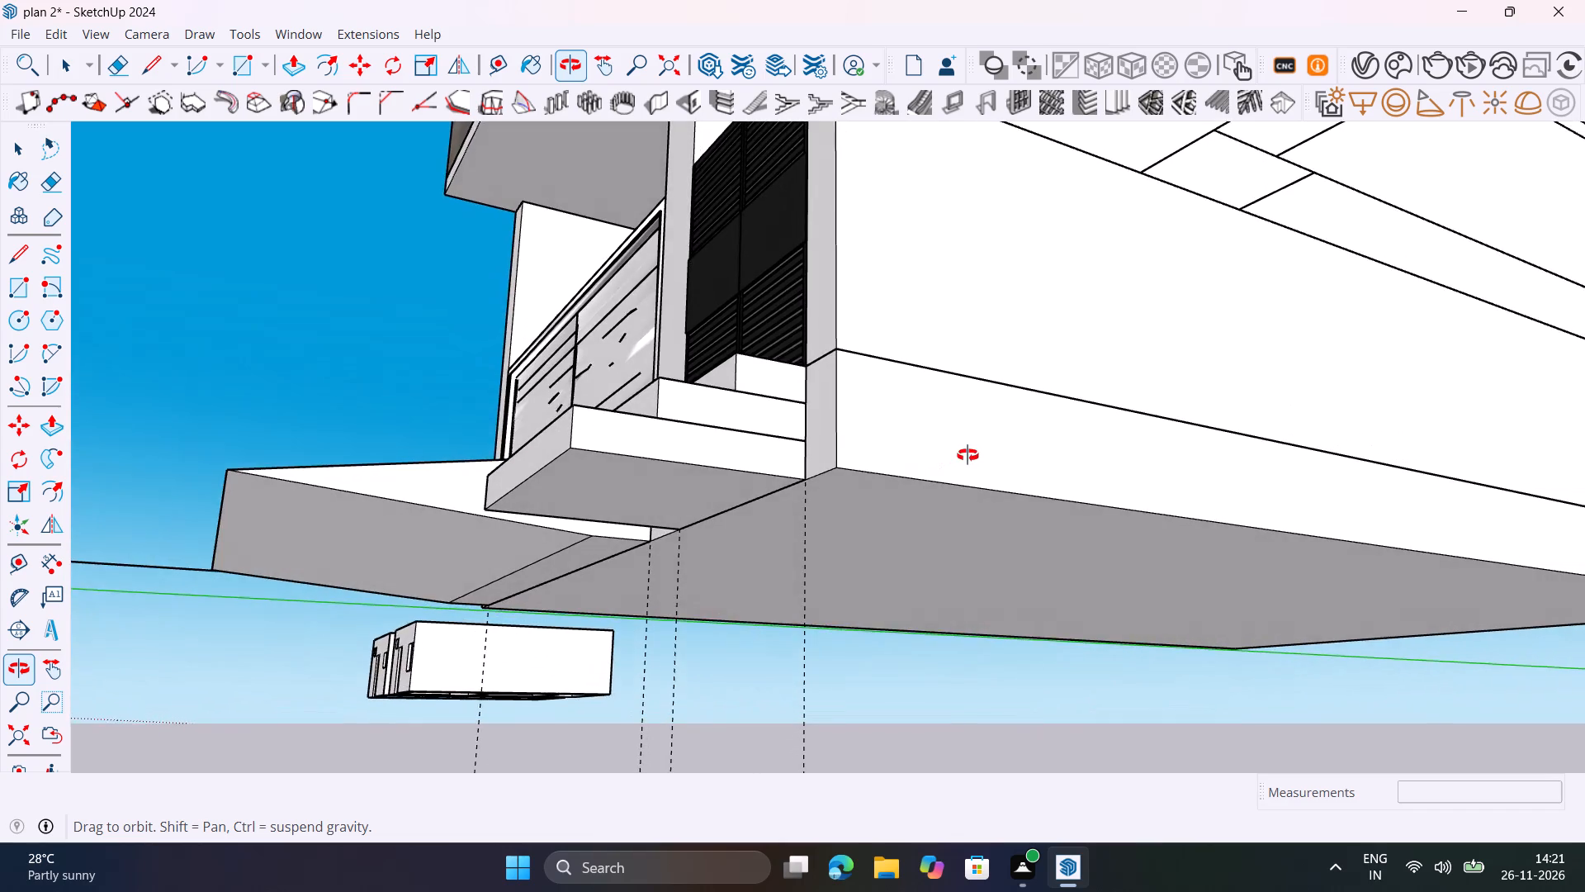
middle_drag(968, 455, 1111, 663)
scroll(944, 513, down, 7)
middle_drag(945, 531, 1188, 621)
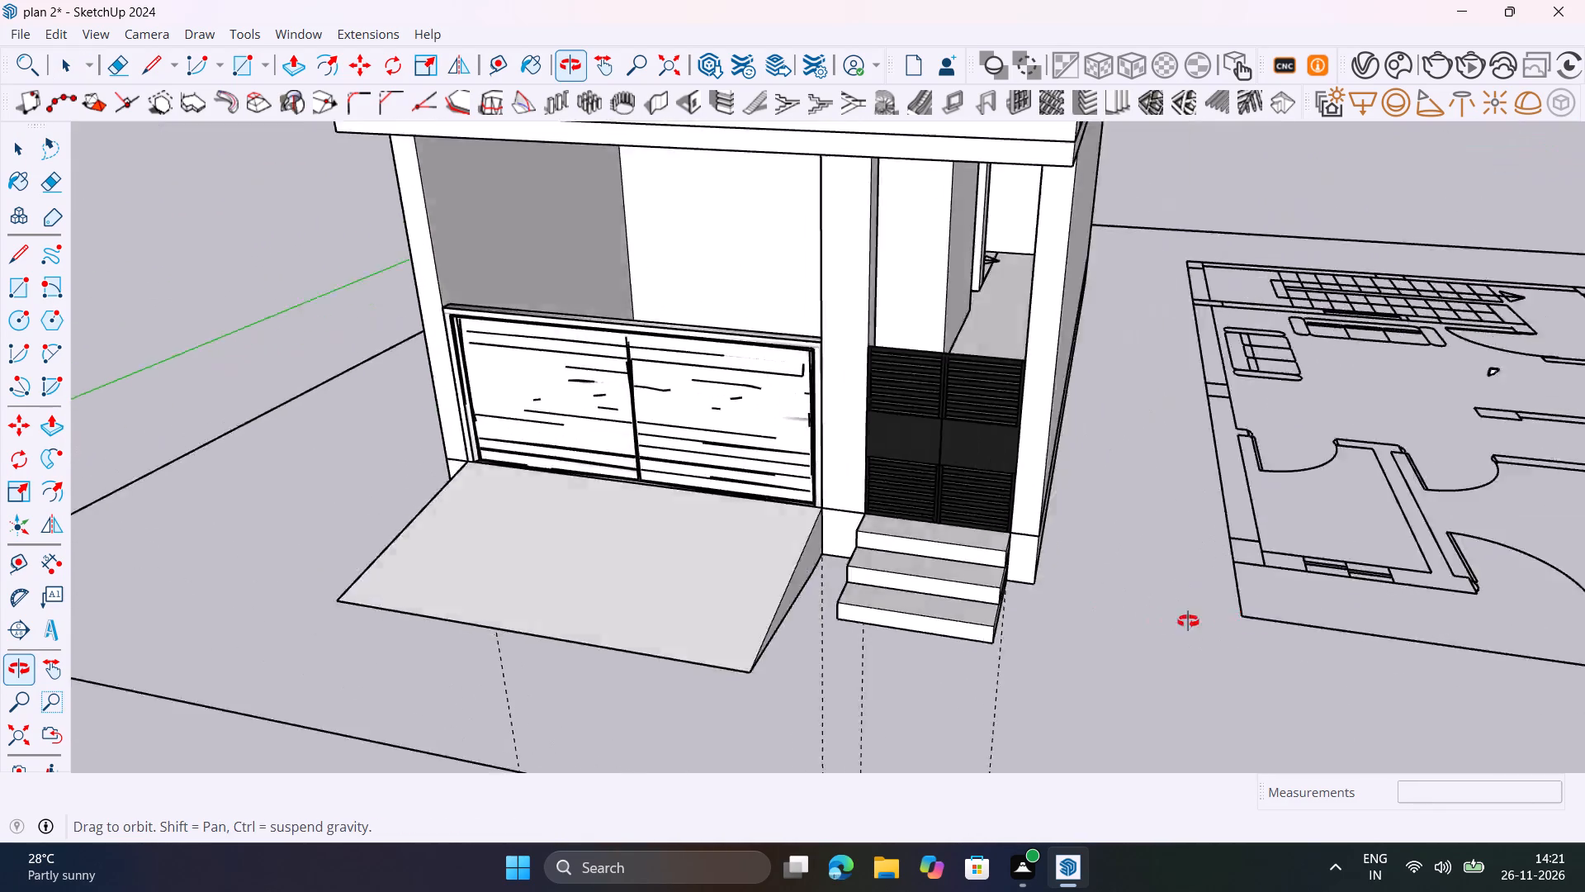
middle_drag(1188, 621, 1253, 620)
Save the model.
key(ctrl+s)
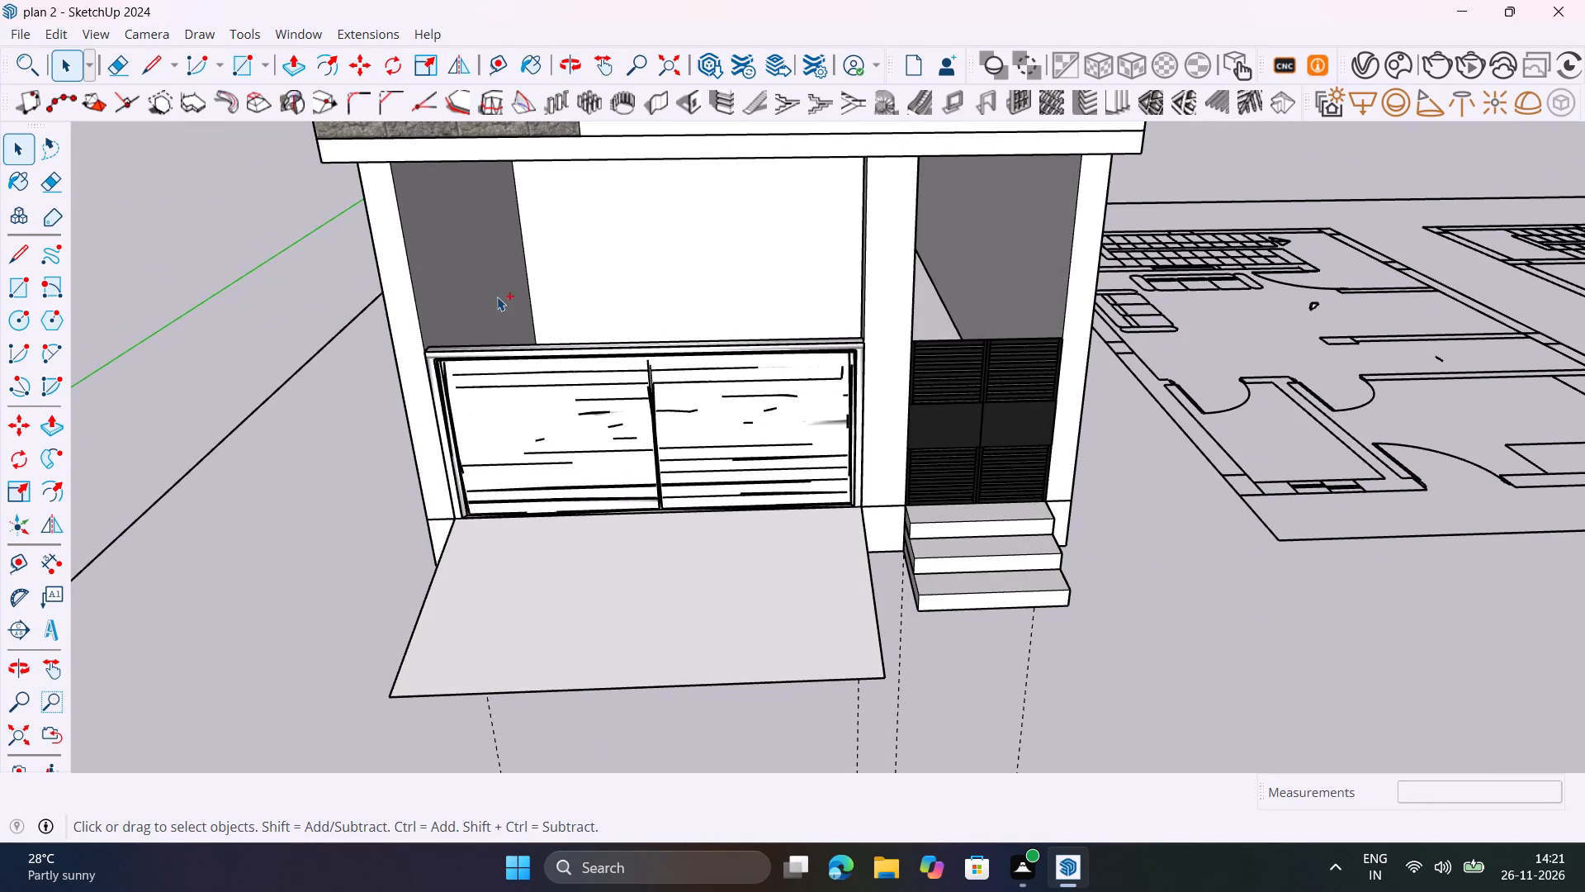
Delete all the construction guides from the model.
click(54, 34)
click(143, 252)
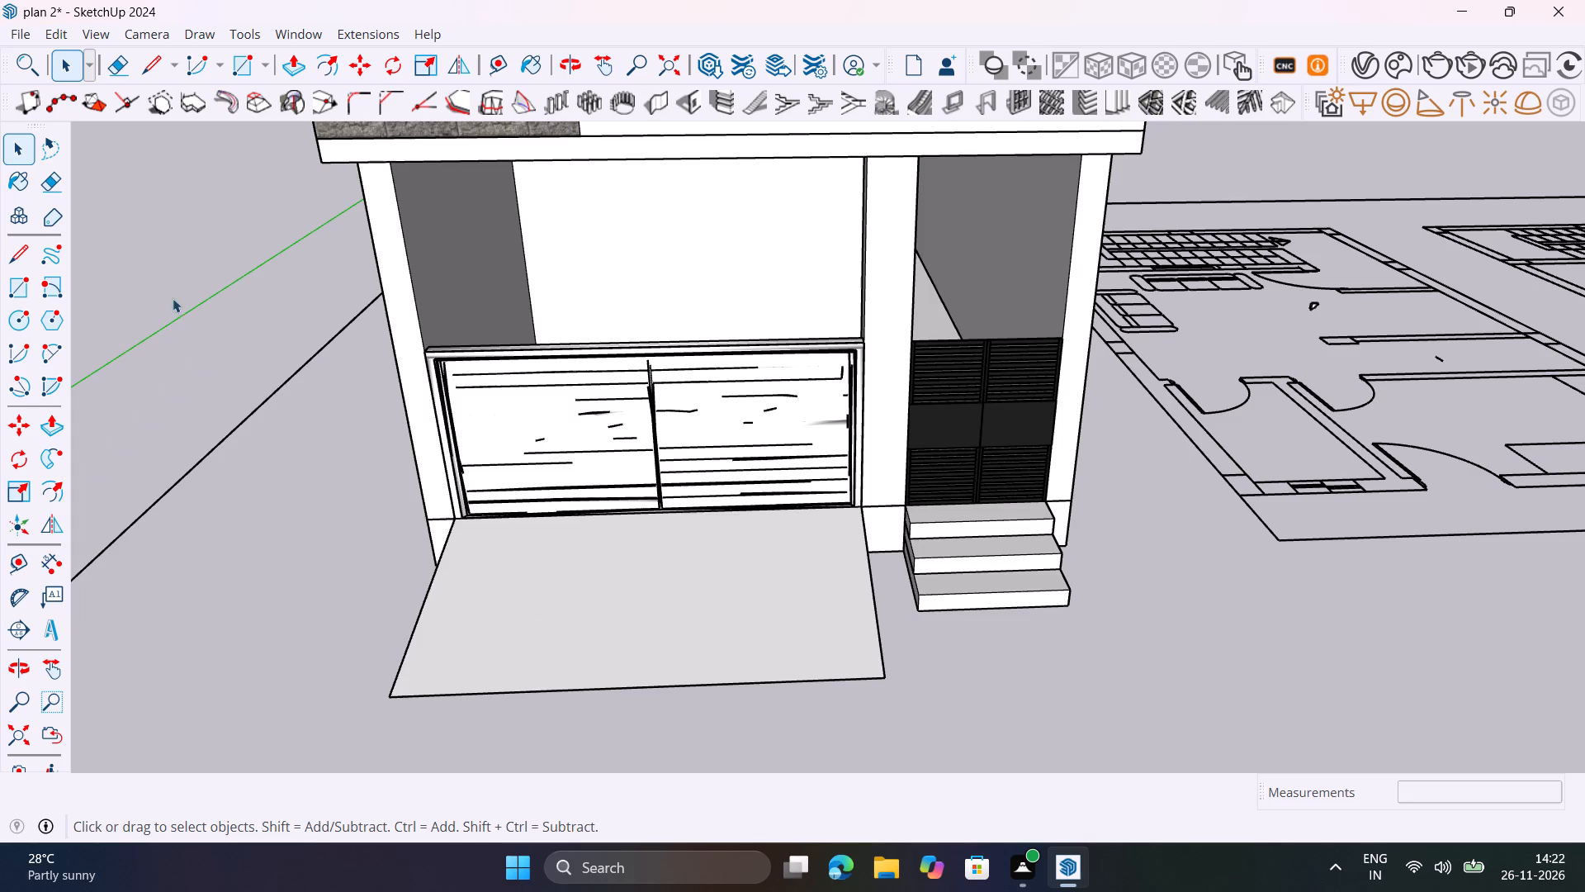
Examine the ramp, both gates and the joints between the entrance steps and the wall from several close angles.
middle_drag(546, 592, 467, 544)
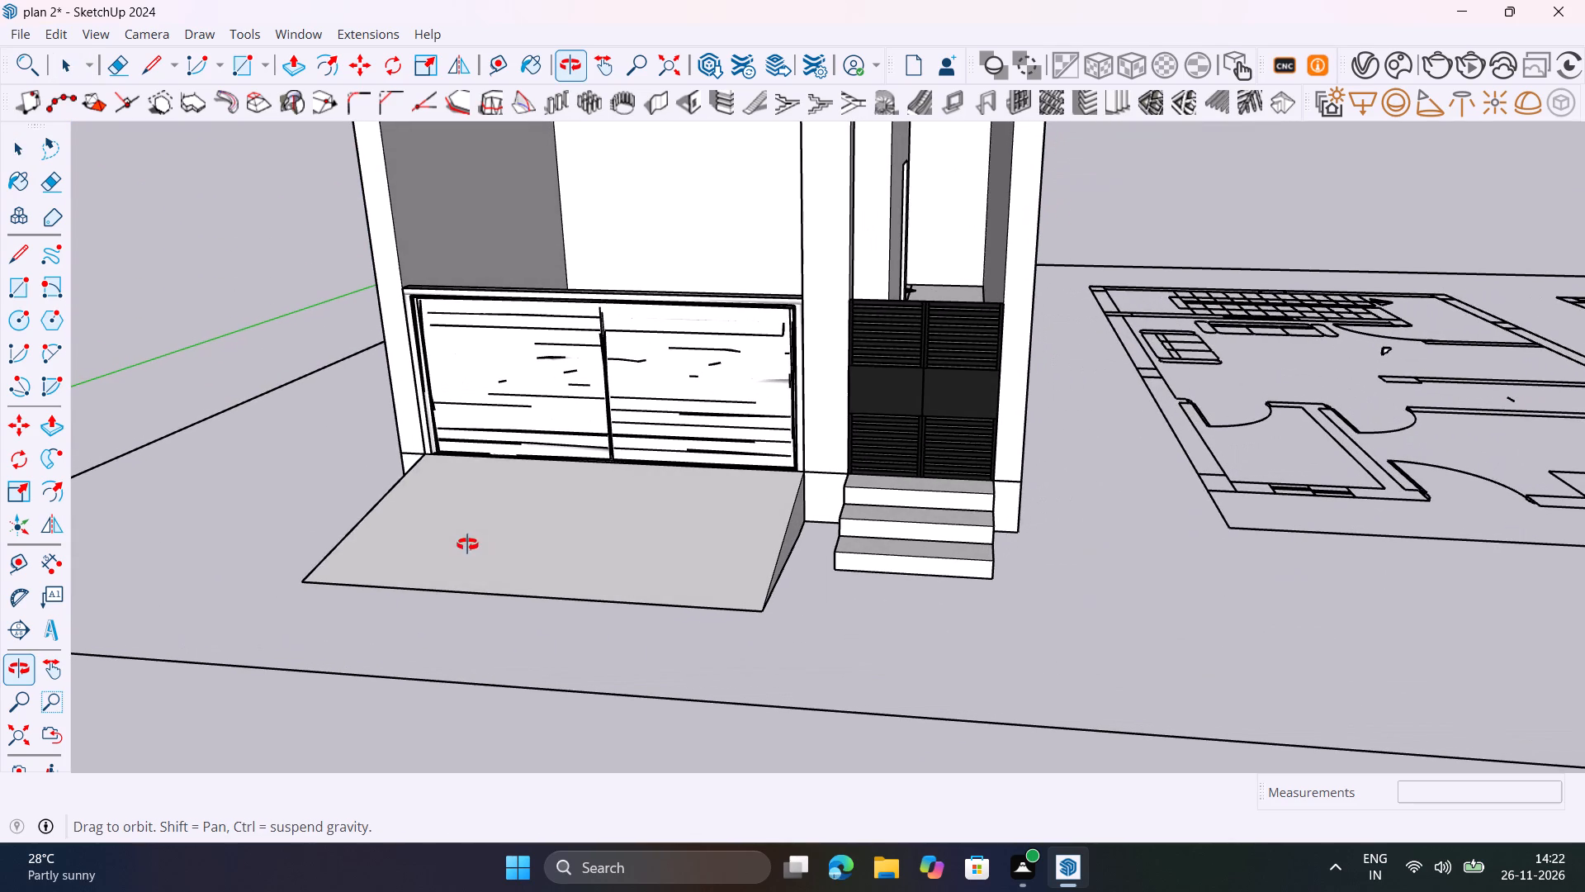
middle_drag(467, 544, 468, 548)
middle_drag(636, 598, 513, 614)
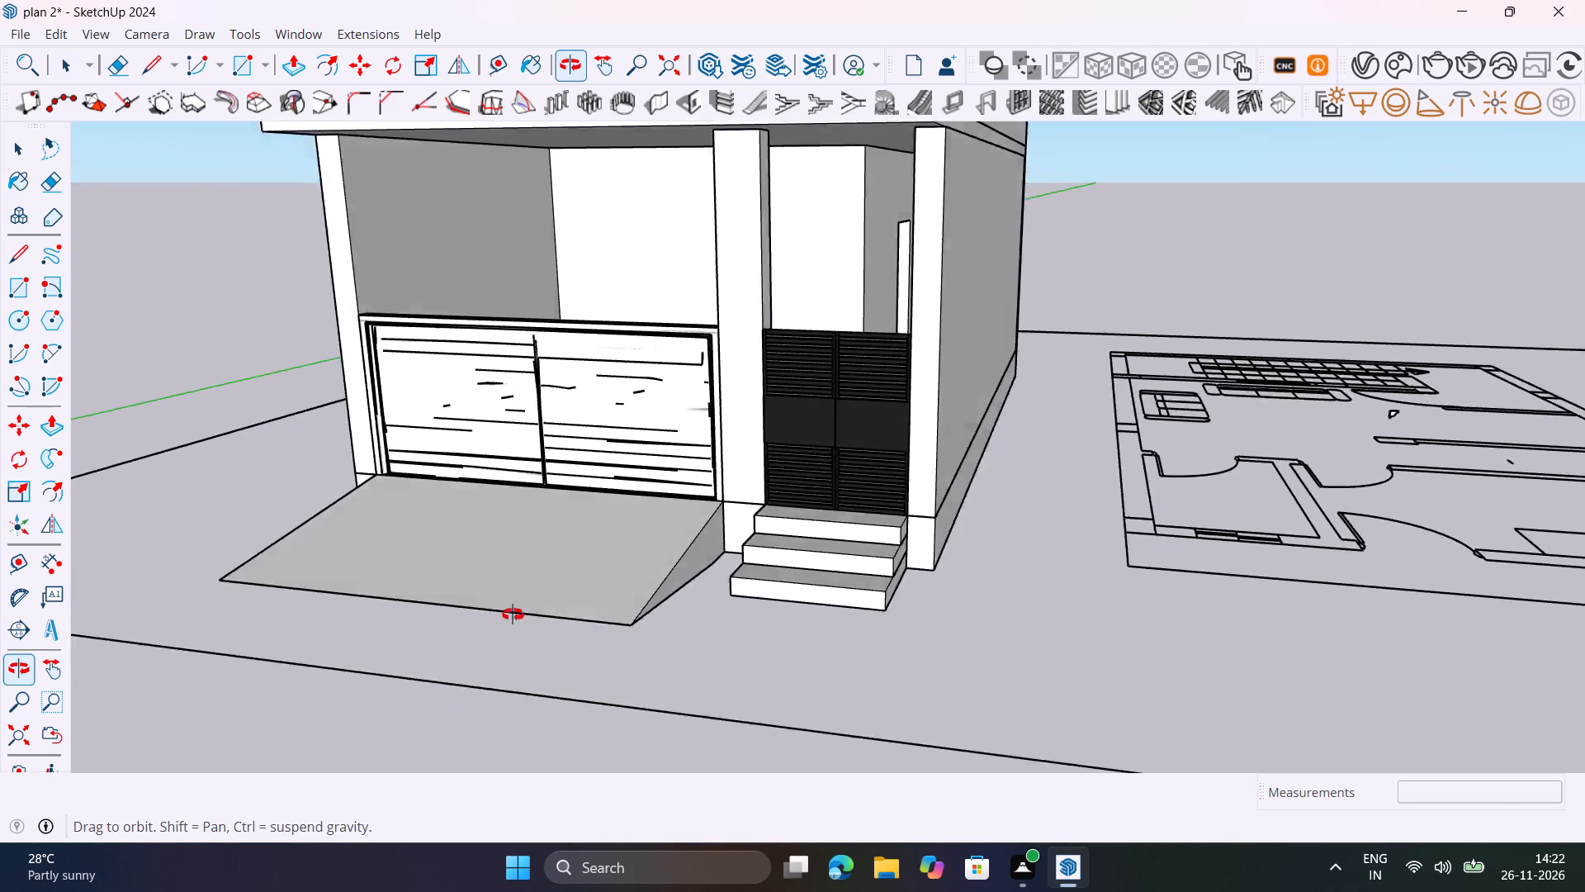
middle_drag(513, 614, 497, 652)
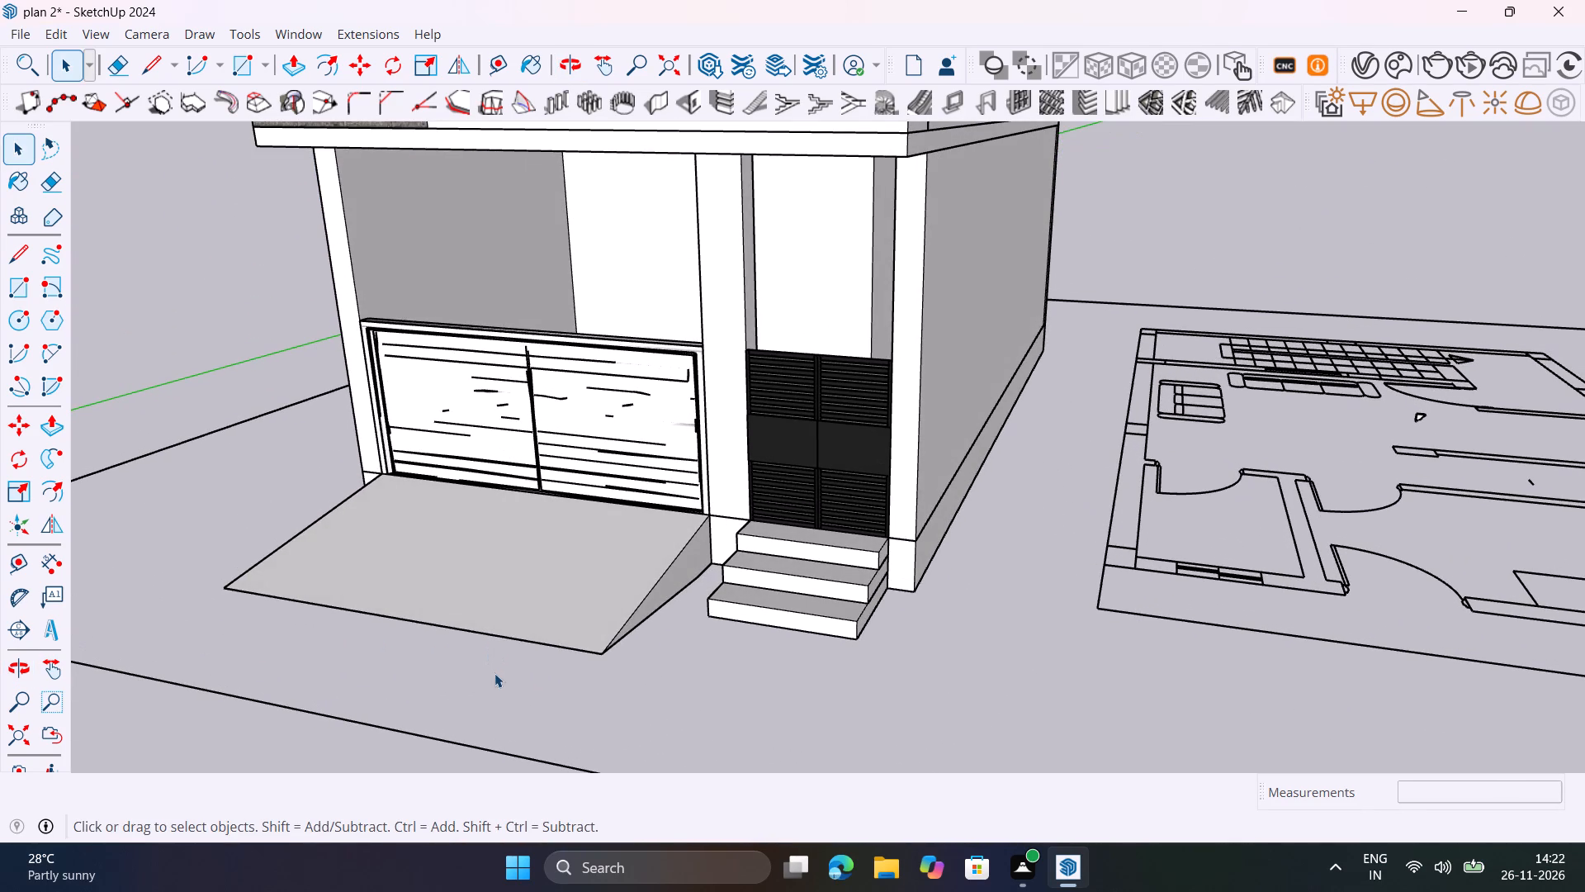
scroll(818, 646, up, 3)
middle_drag(777, 675, 556, 675)
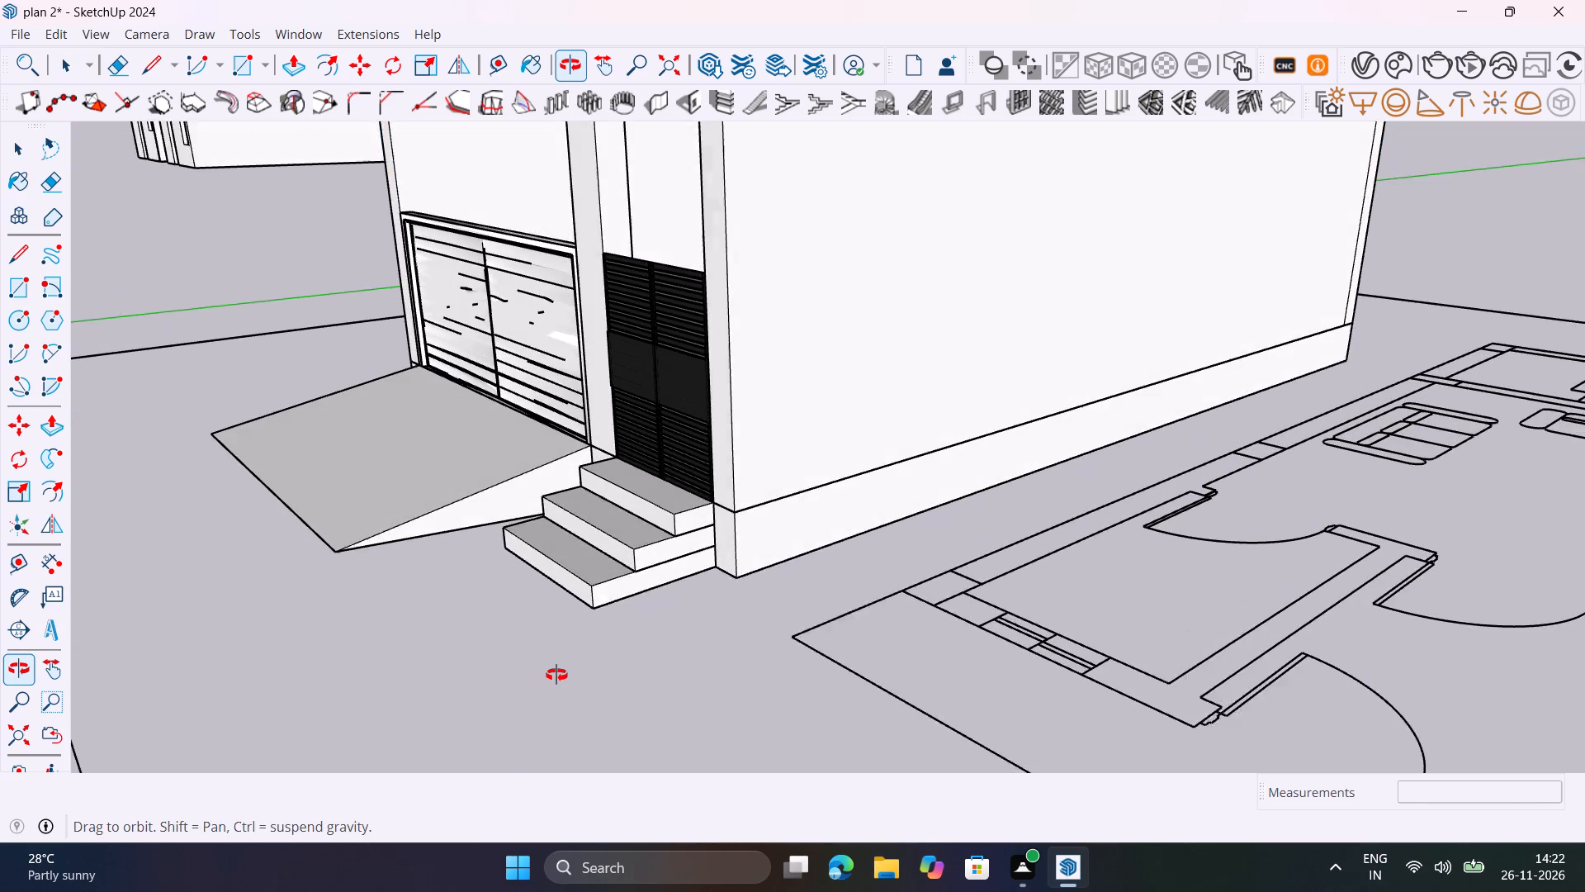
middle_drag(556, 675, 568, 681)
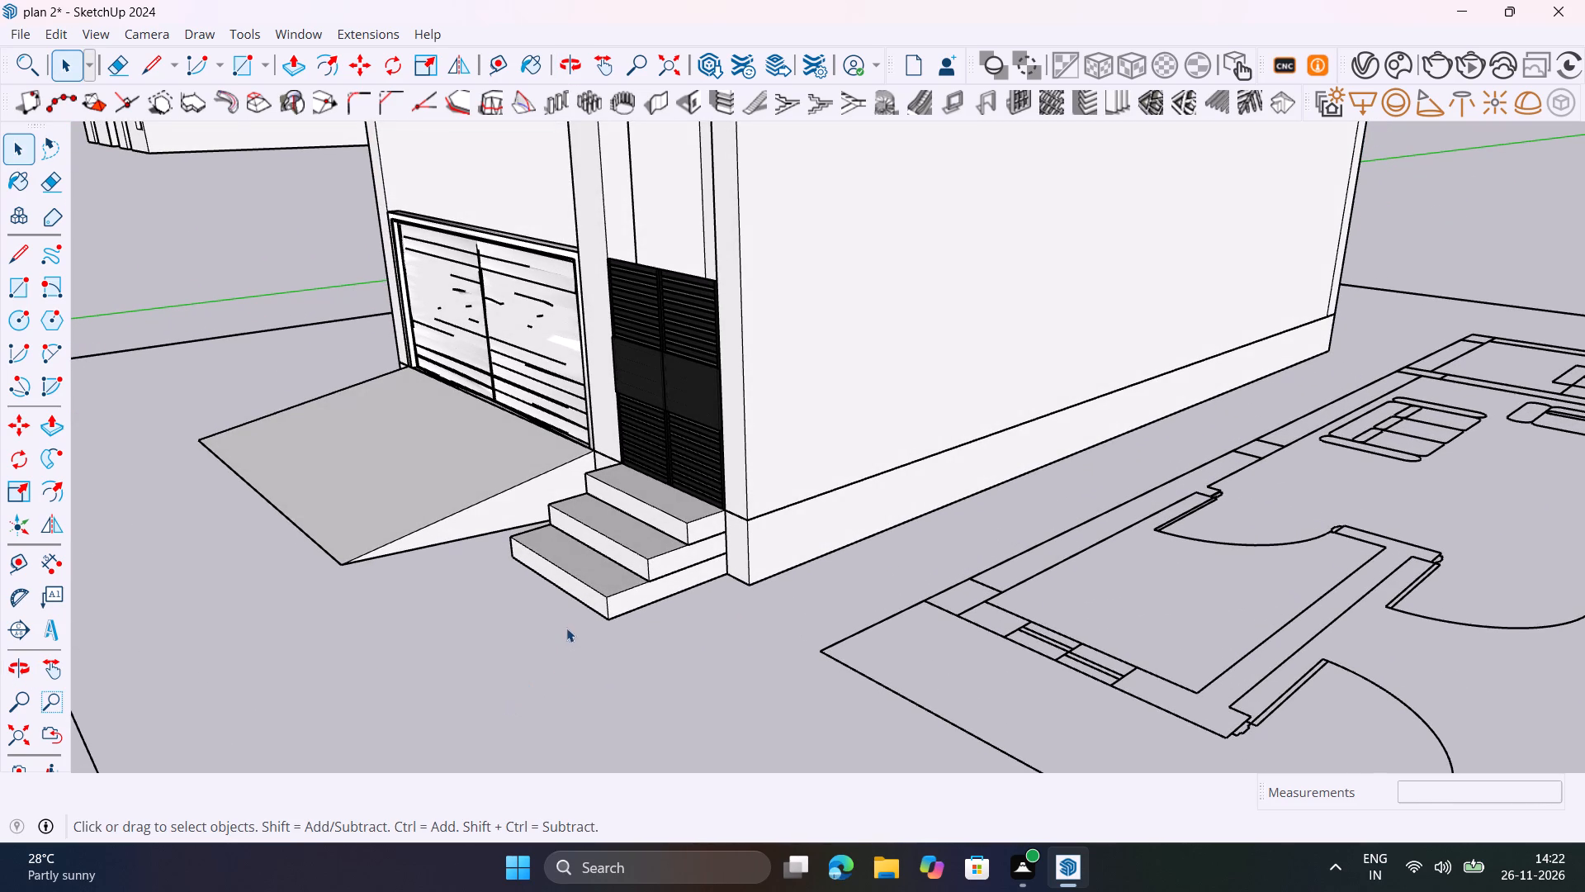
scroll(608, 501, up, 14)
middle_drag(587, 453, 531, 396)
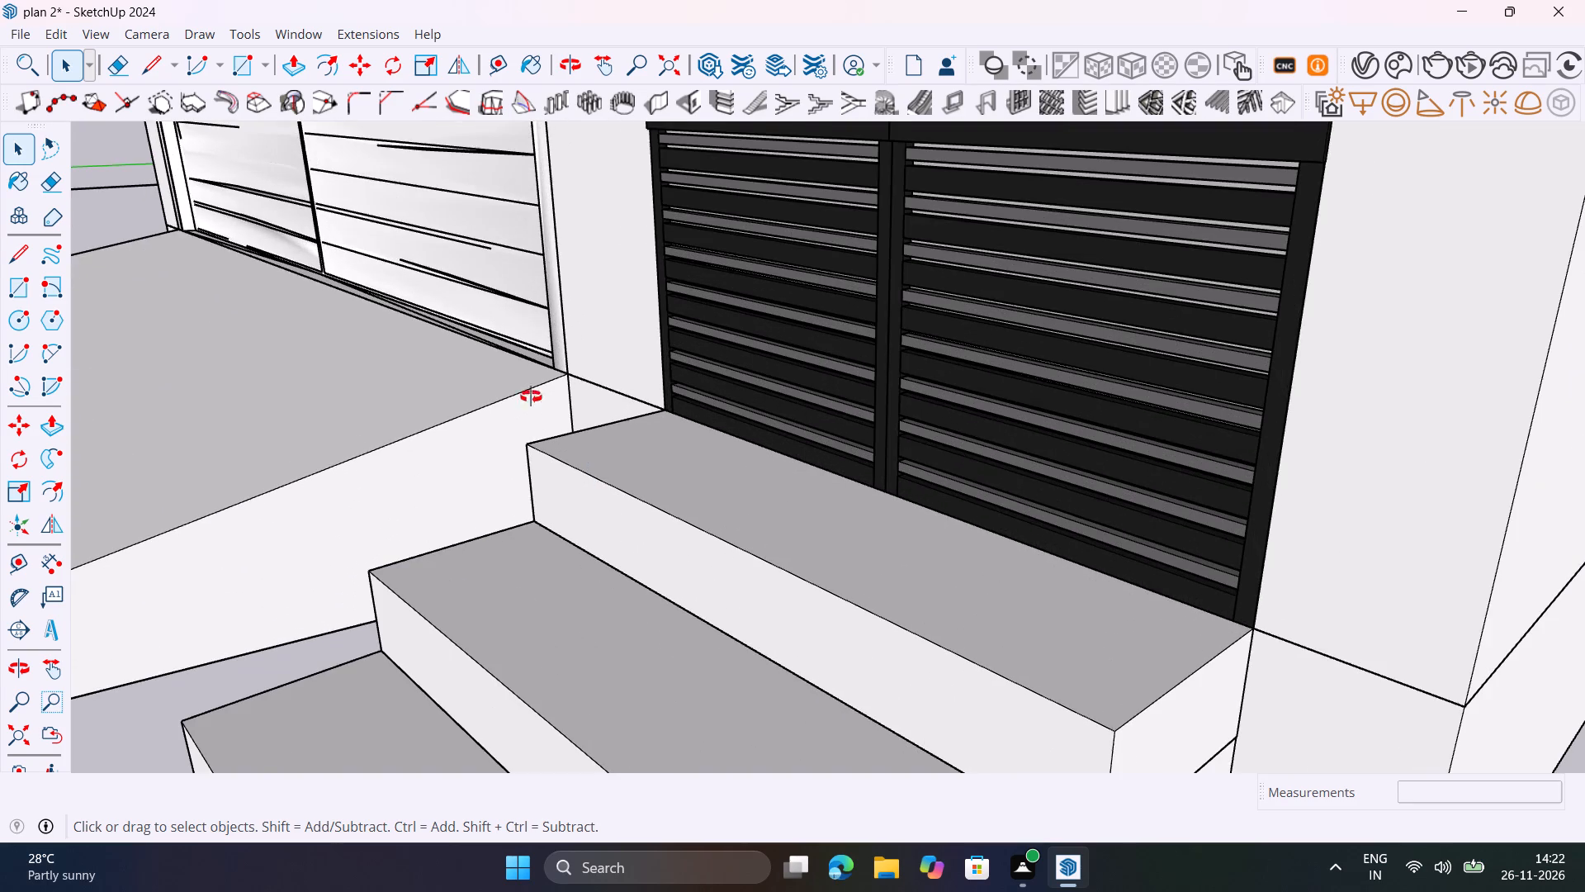
middle_drag(531, 396, 413, 391)
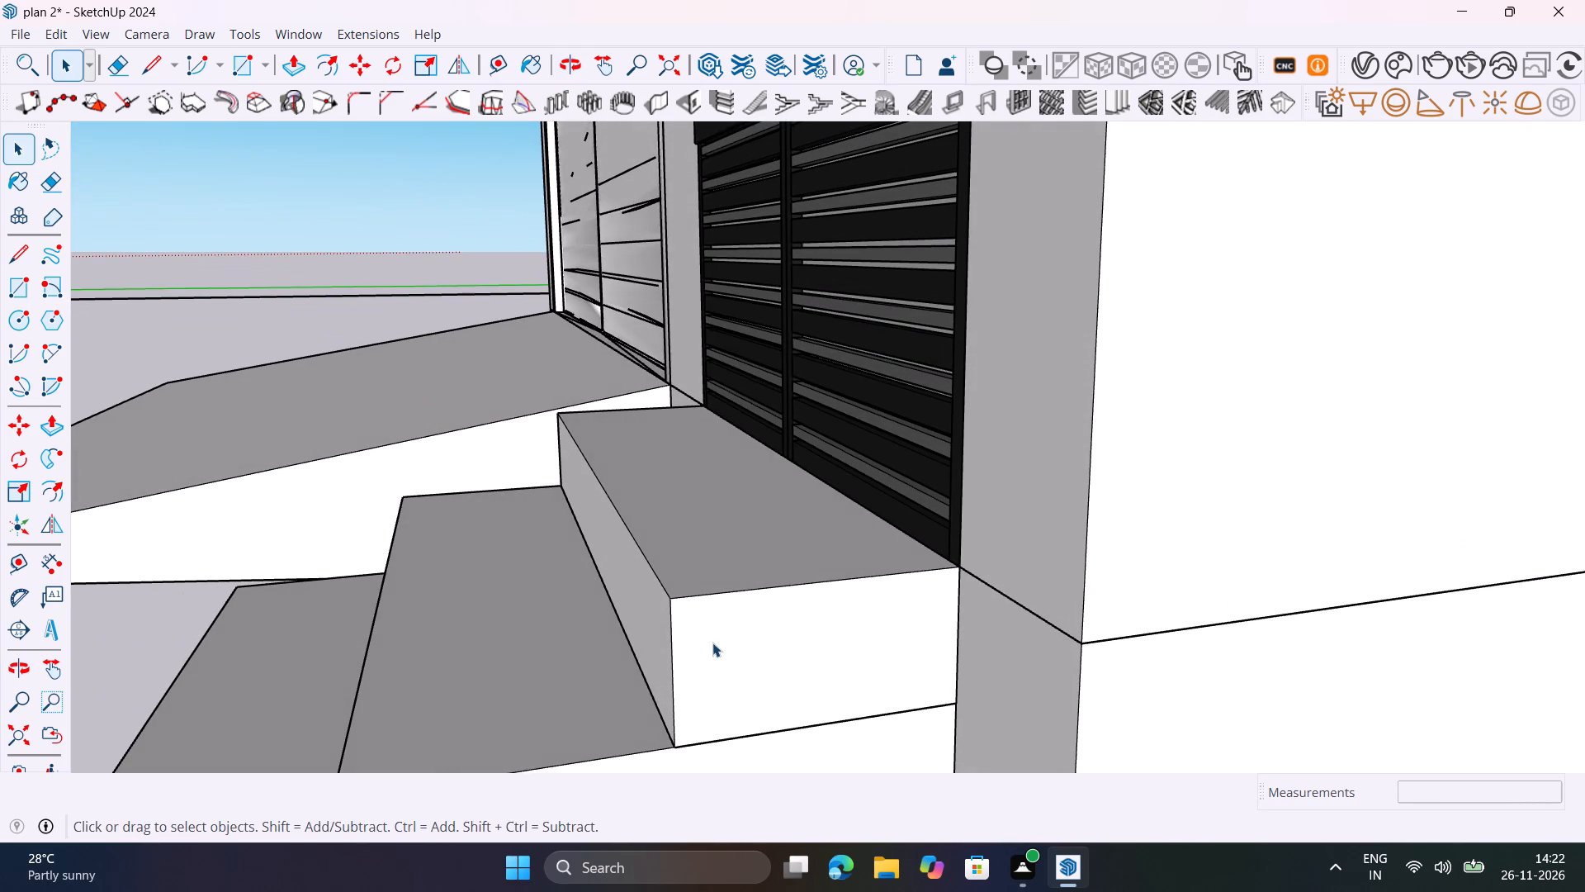
middle_drag(712, 643, 764, 540)
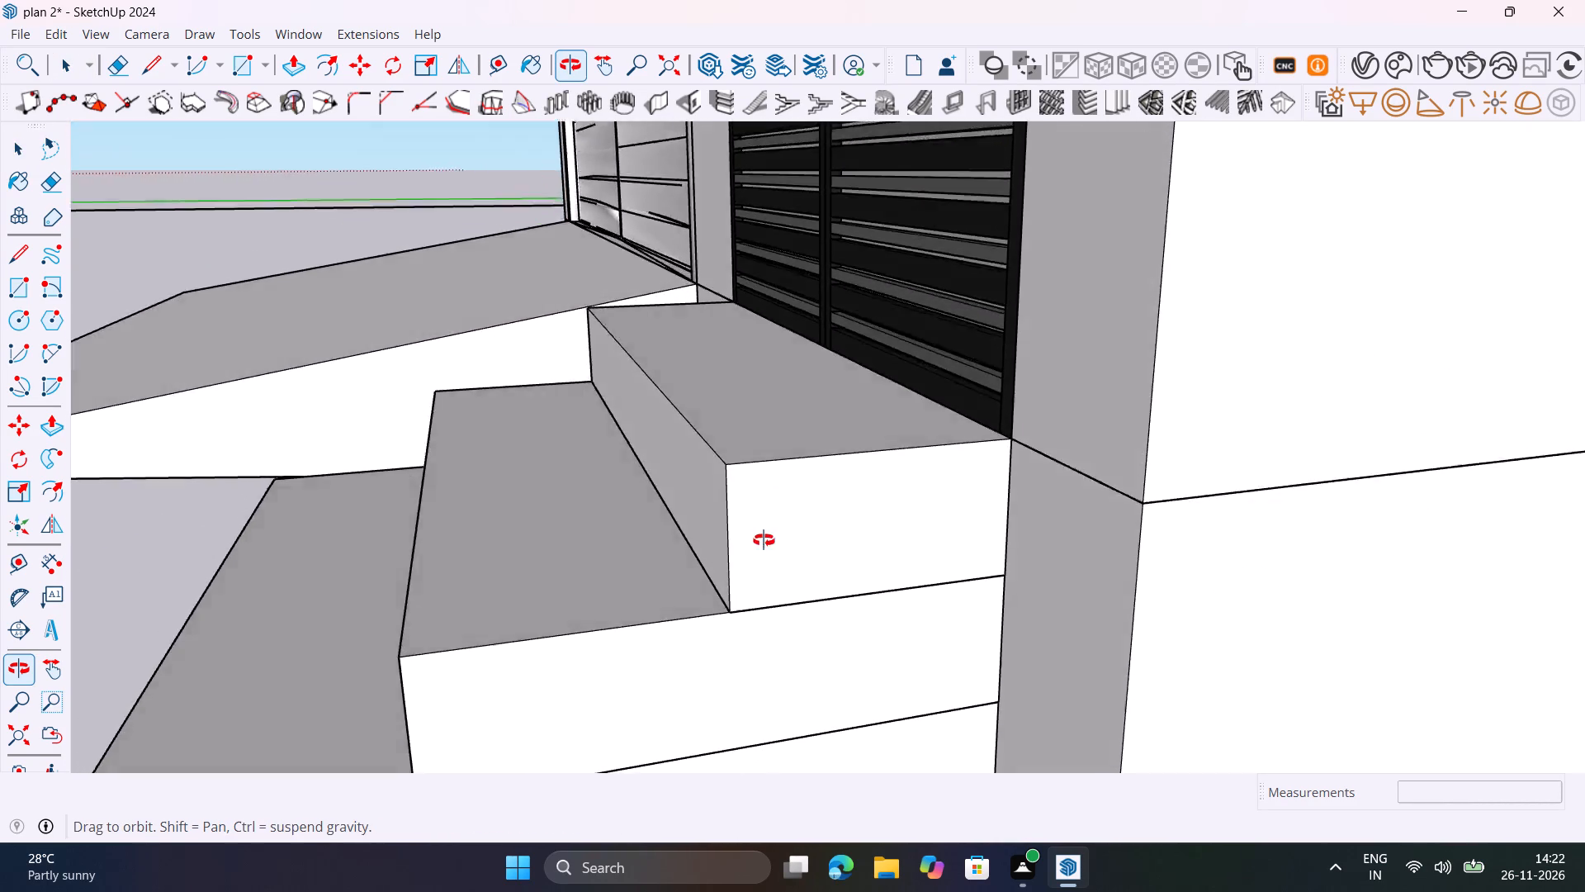
middle_drag(764, 540, 758, 582)
scroll(761, 574, down, 4)
shift+middle_drag(840, 393, 787, 728)
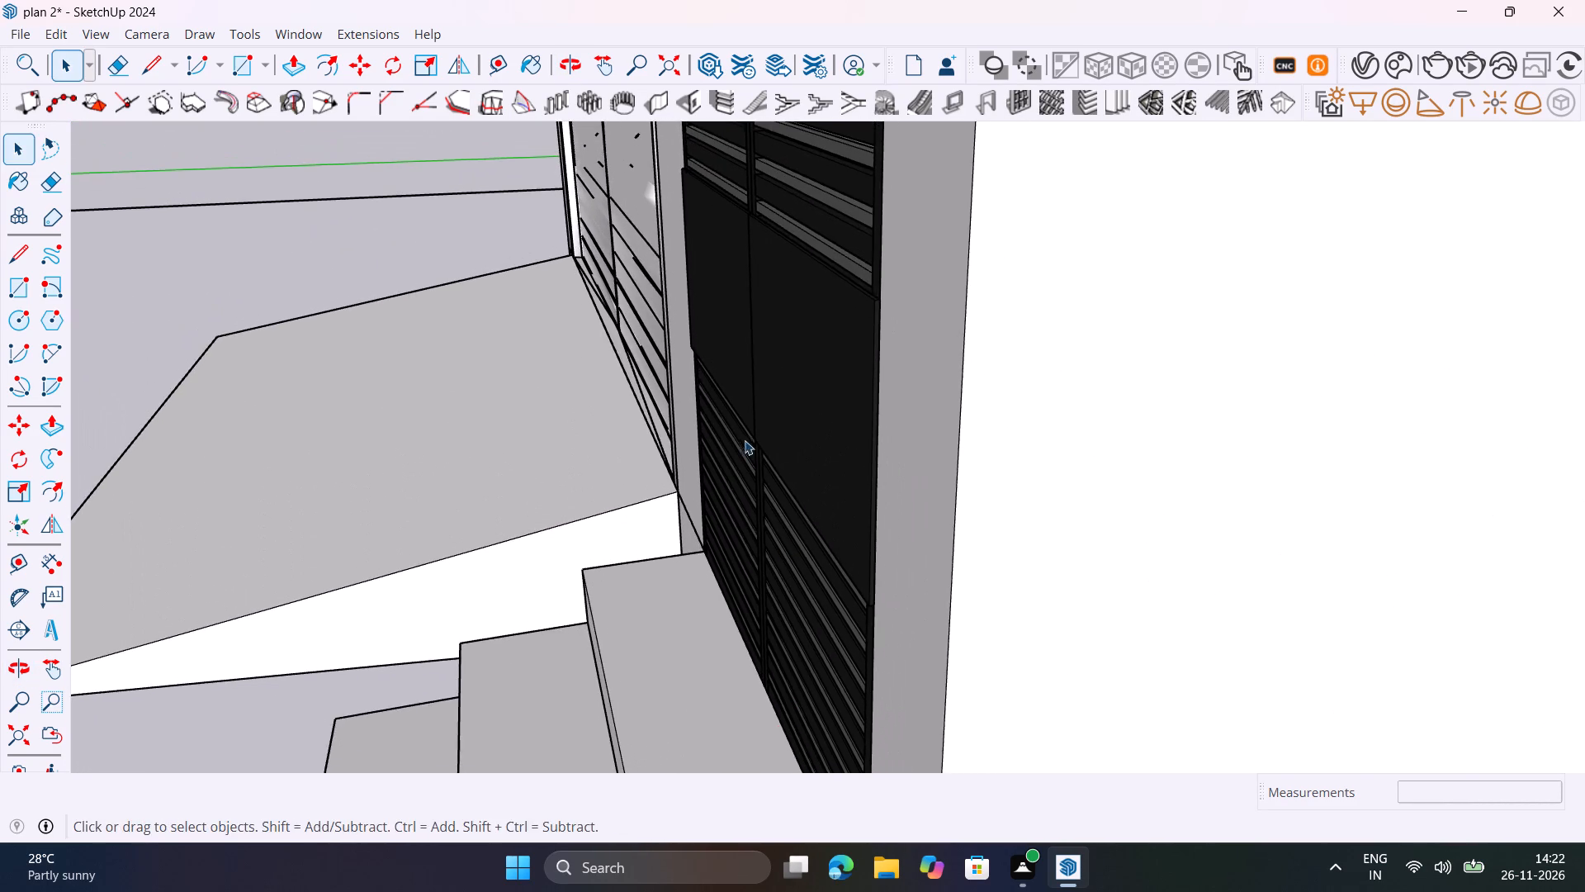
middle_drag(885, 452, 968, 454)
scroll(423, 273, up, 9)
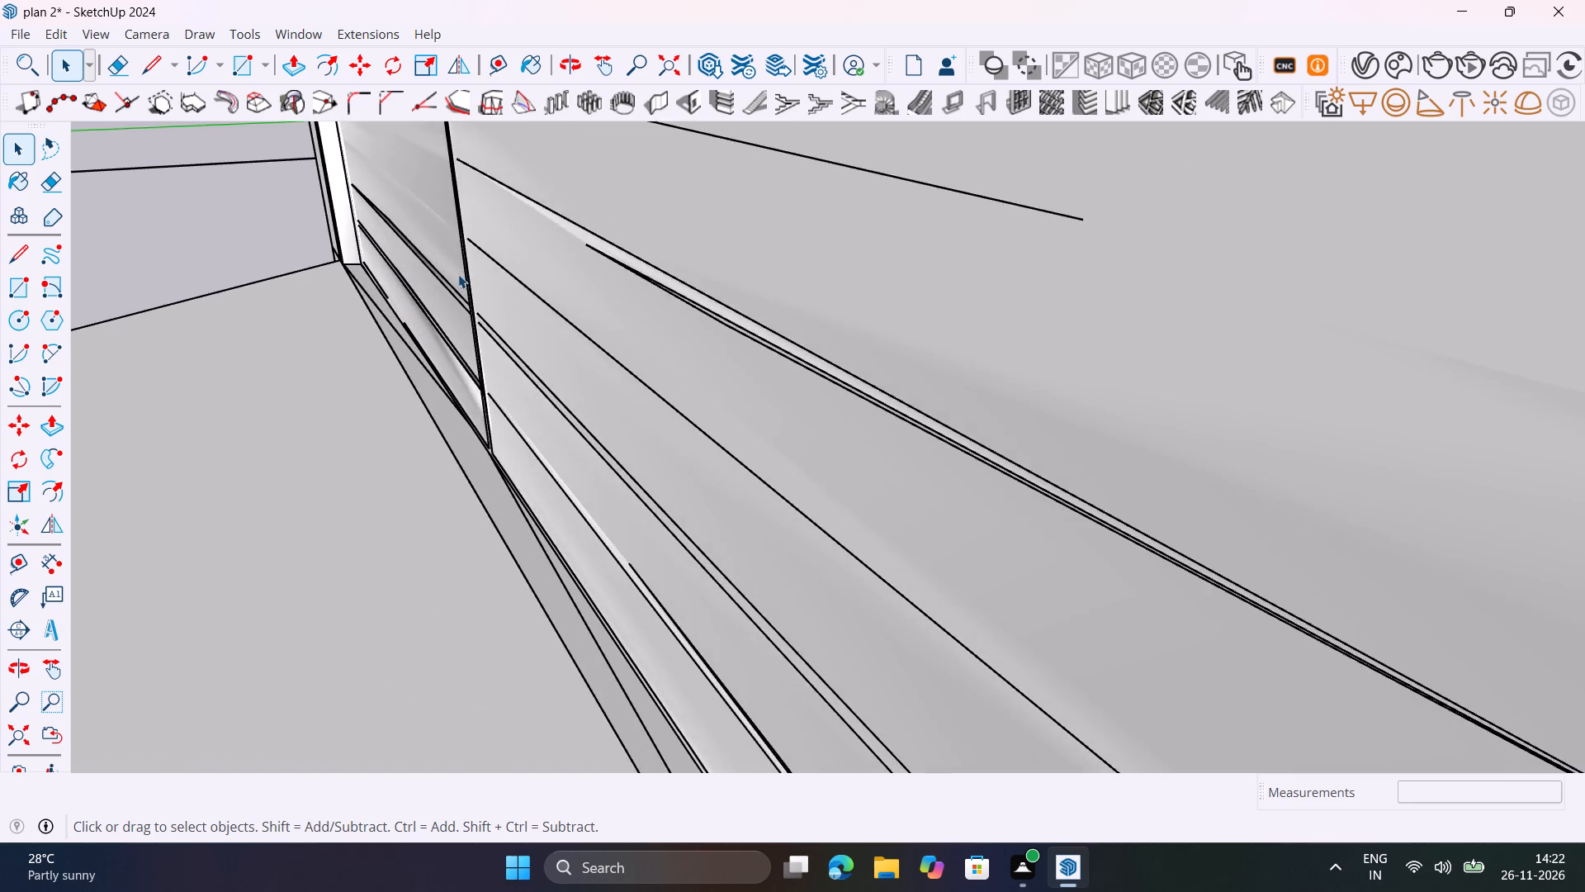
scroll(458, 274, down, 11)
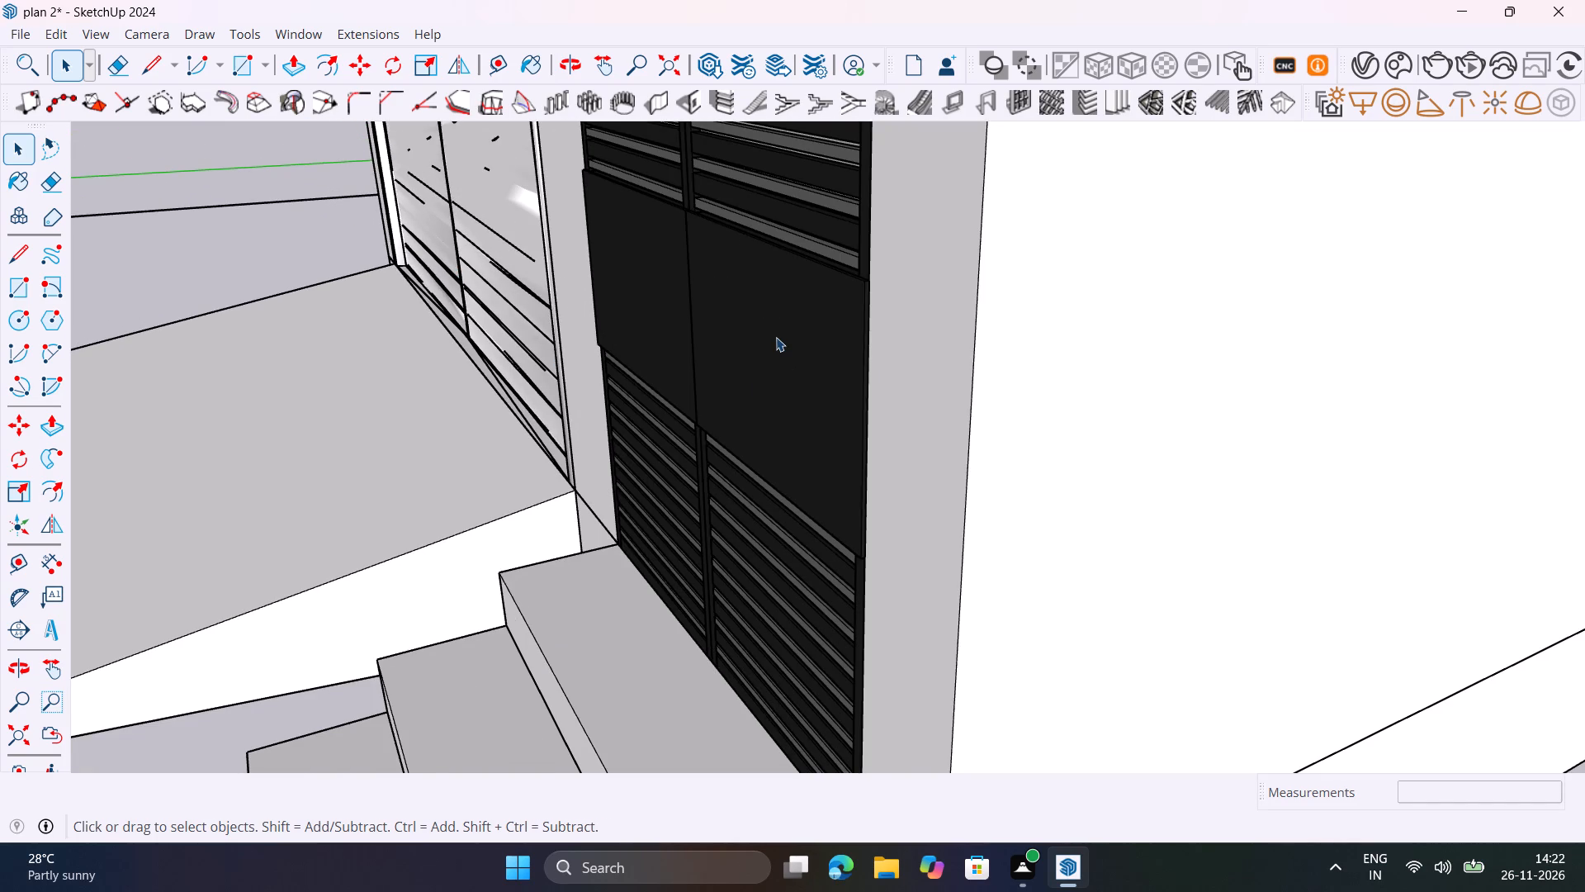
scroll(776, 337, down, 8)
middle_drag(794, 406, 934, 522)
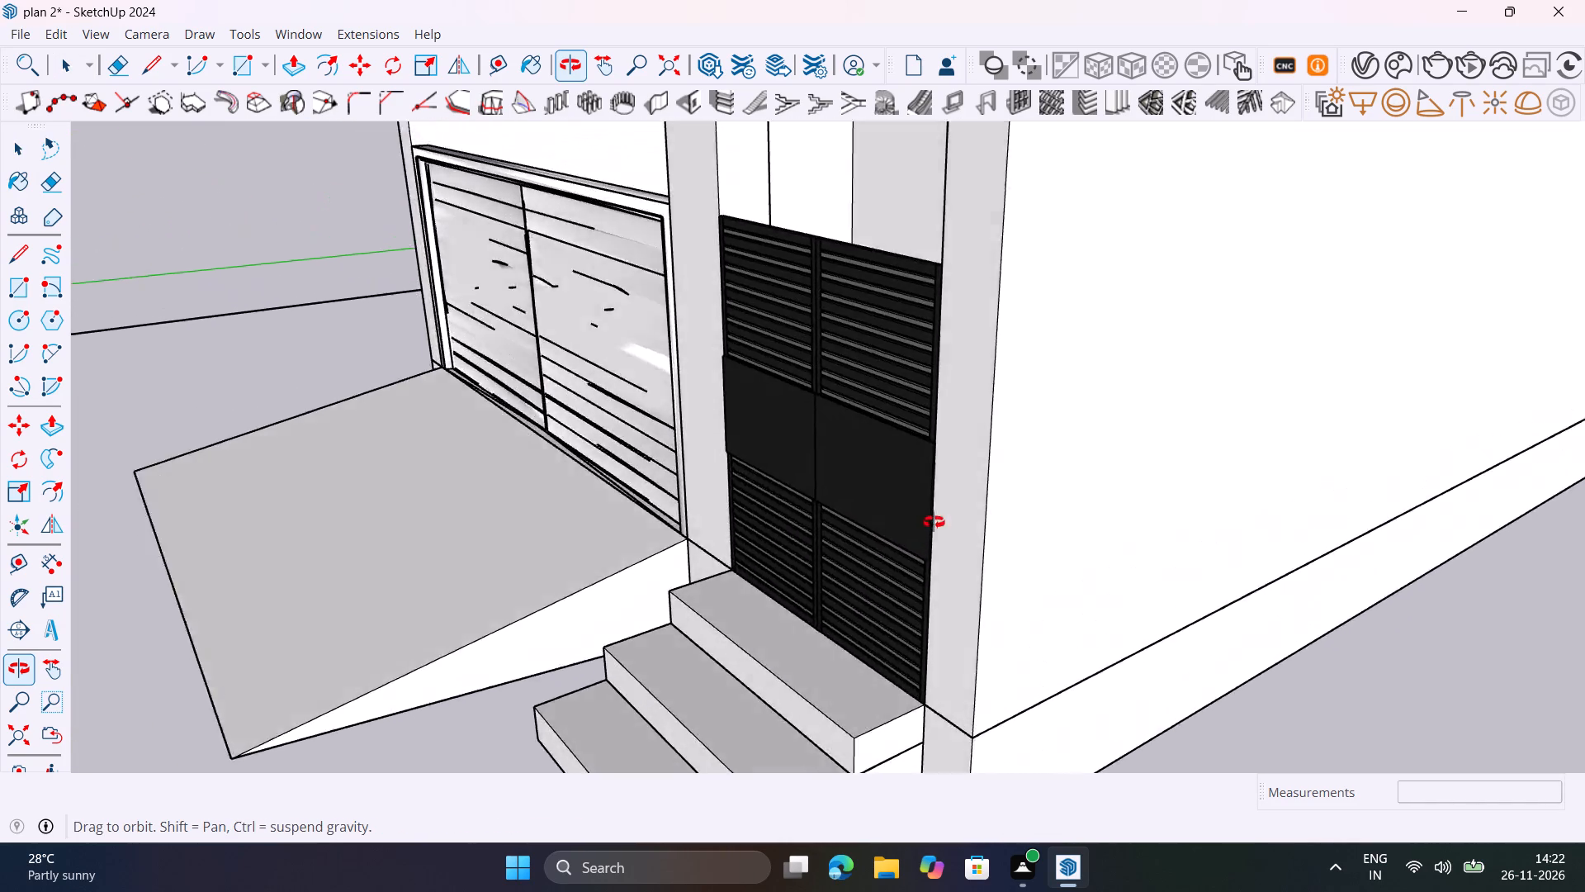
middle_drag(934, 522, 940, 477)
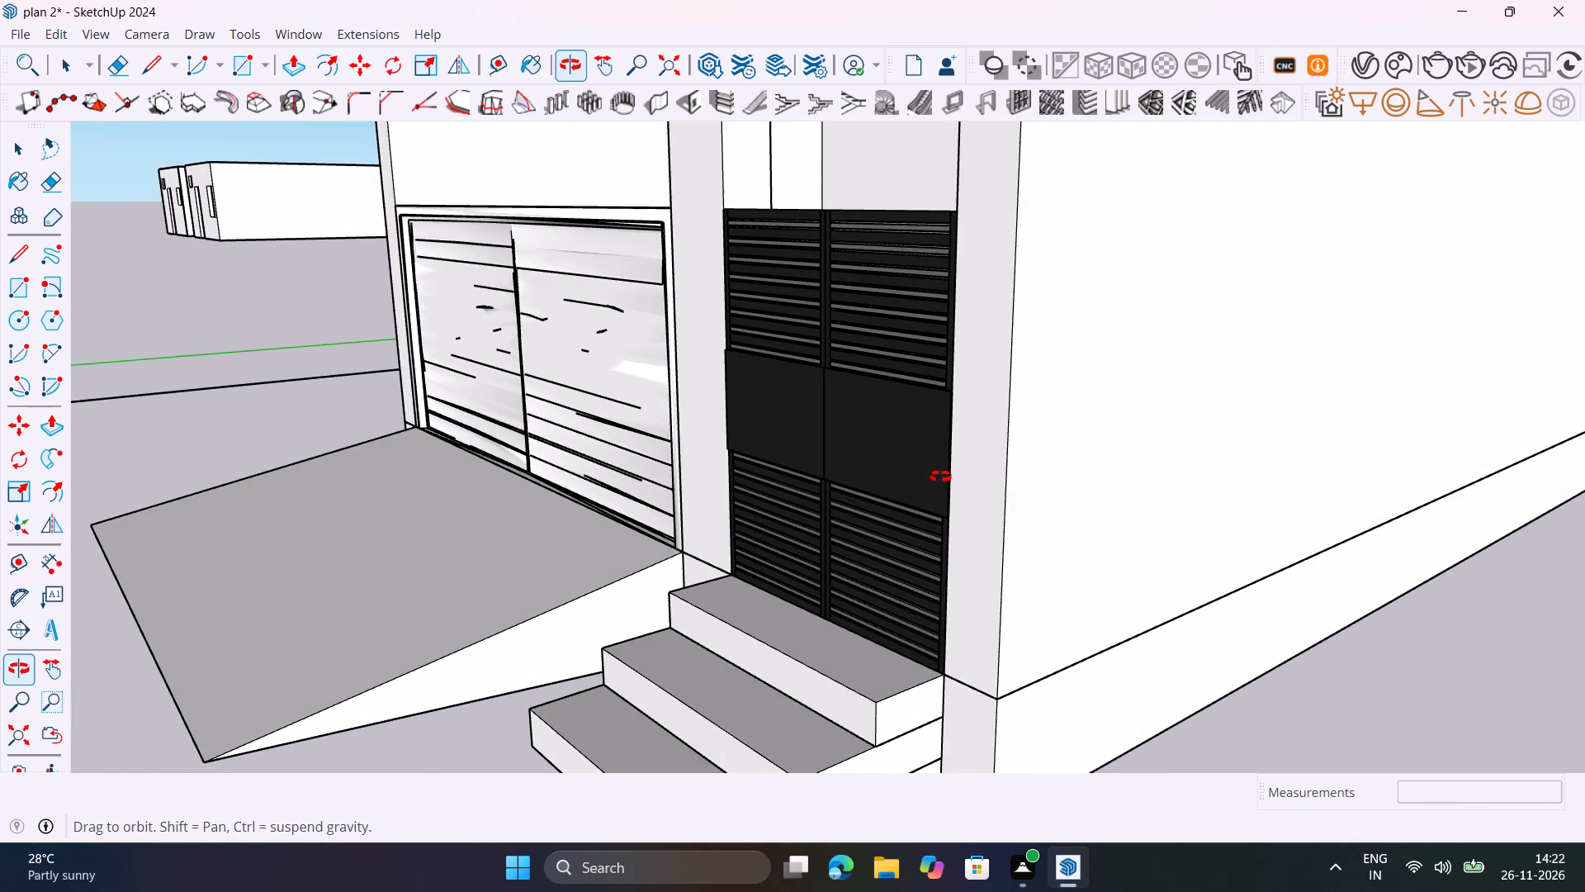
middle_drag(940, 477, 446, 418)
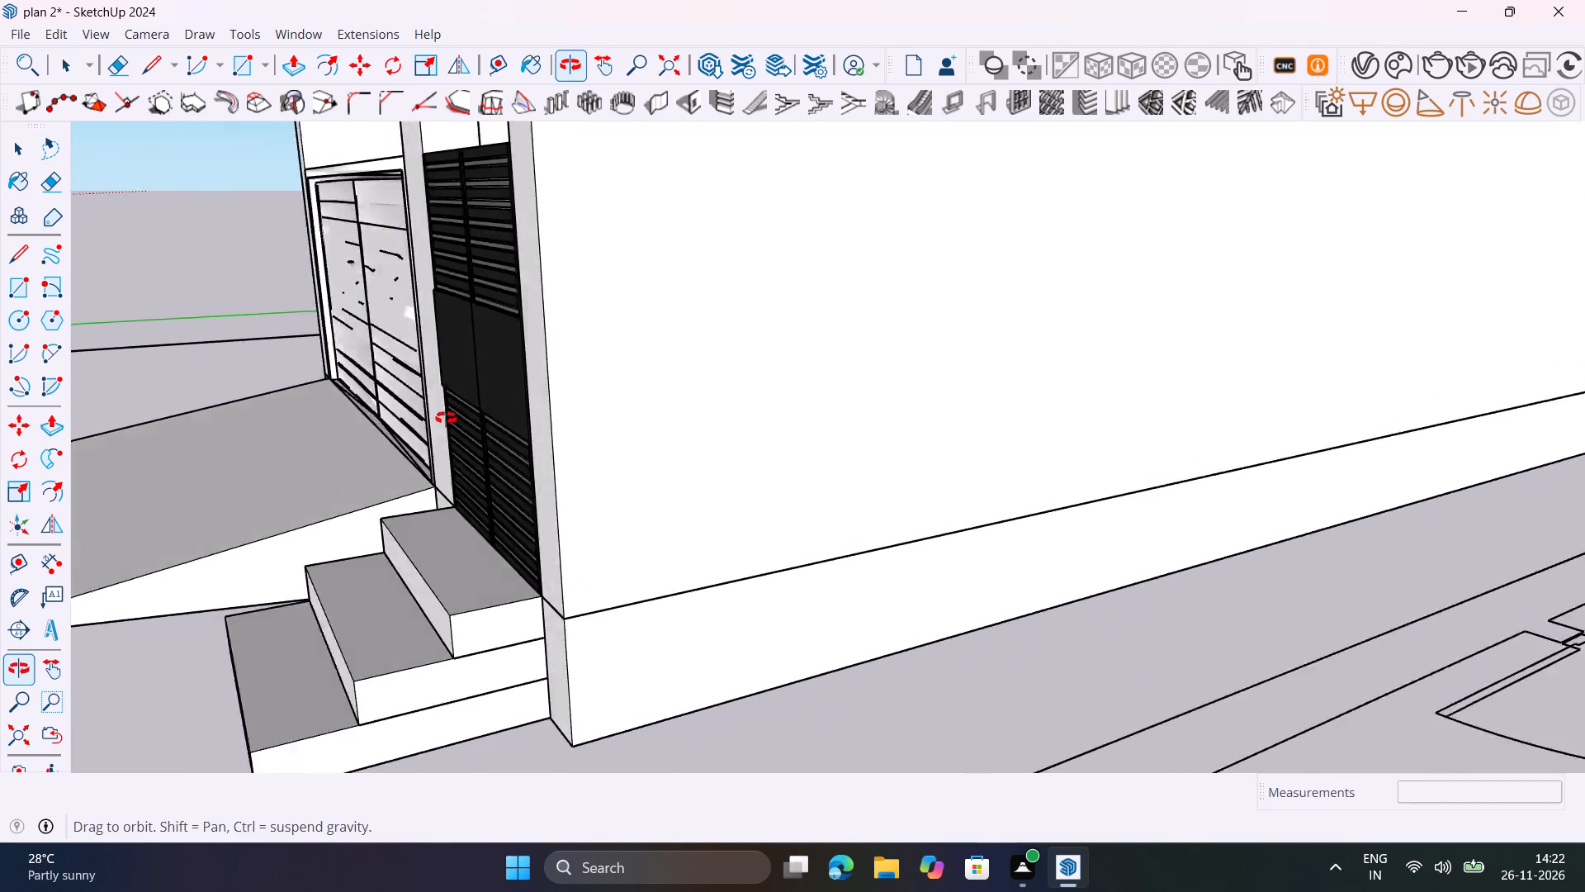
middle_drag(446, 418, 367, 426)
scroll(433, 591, up, 13)
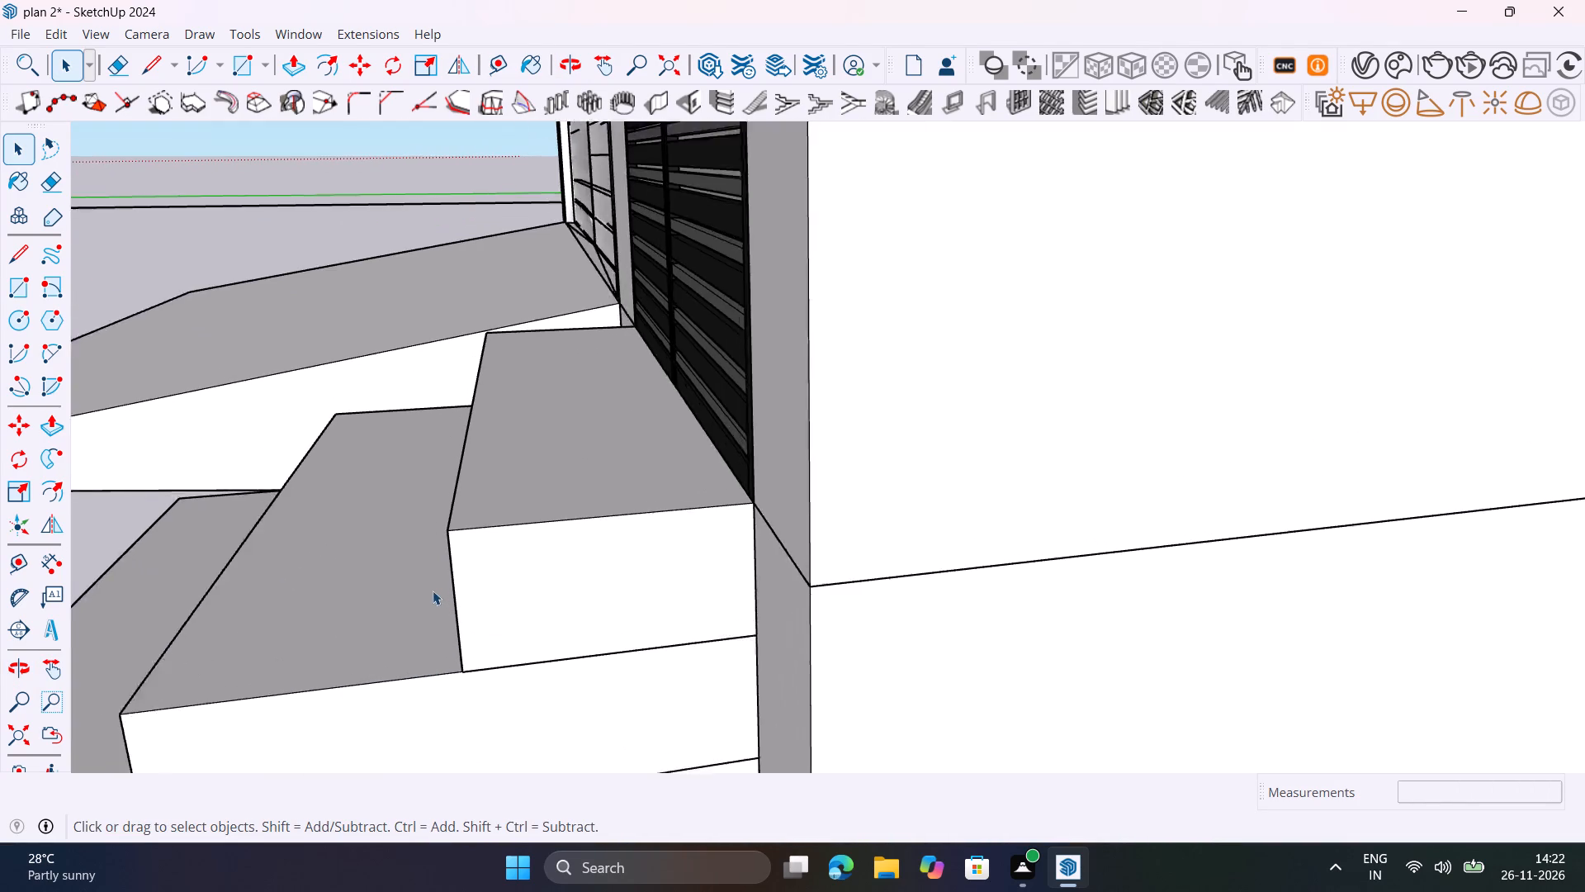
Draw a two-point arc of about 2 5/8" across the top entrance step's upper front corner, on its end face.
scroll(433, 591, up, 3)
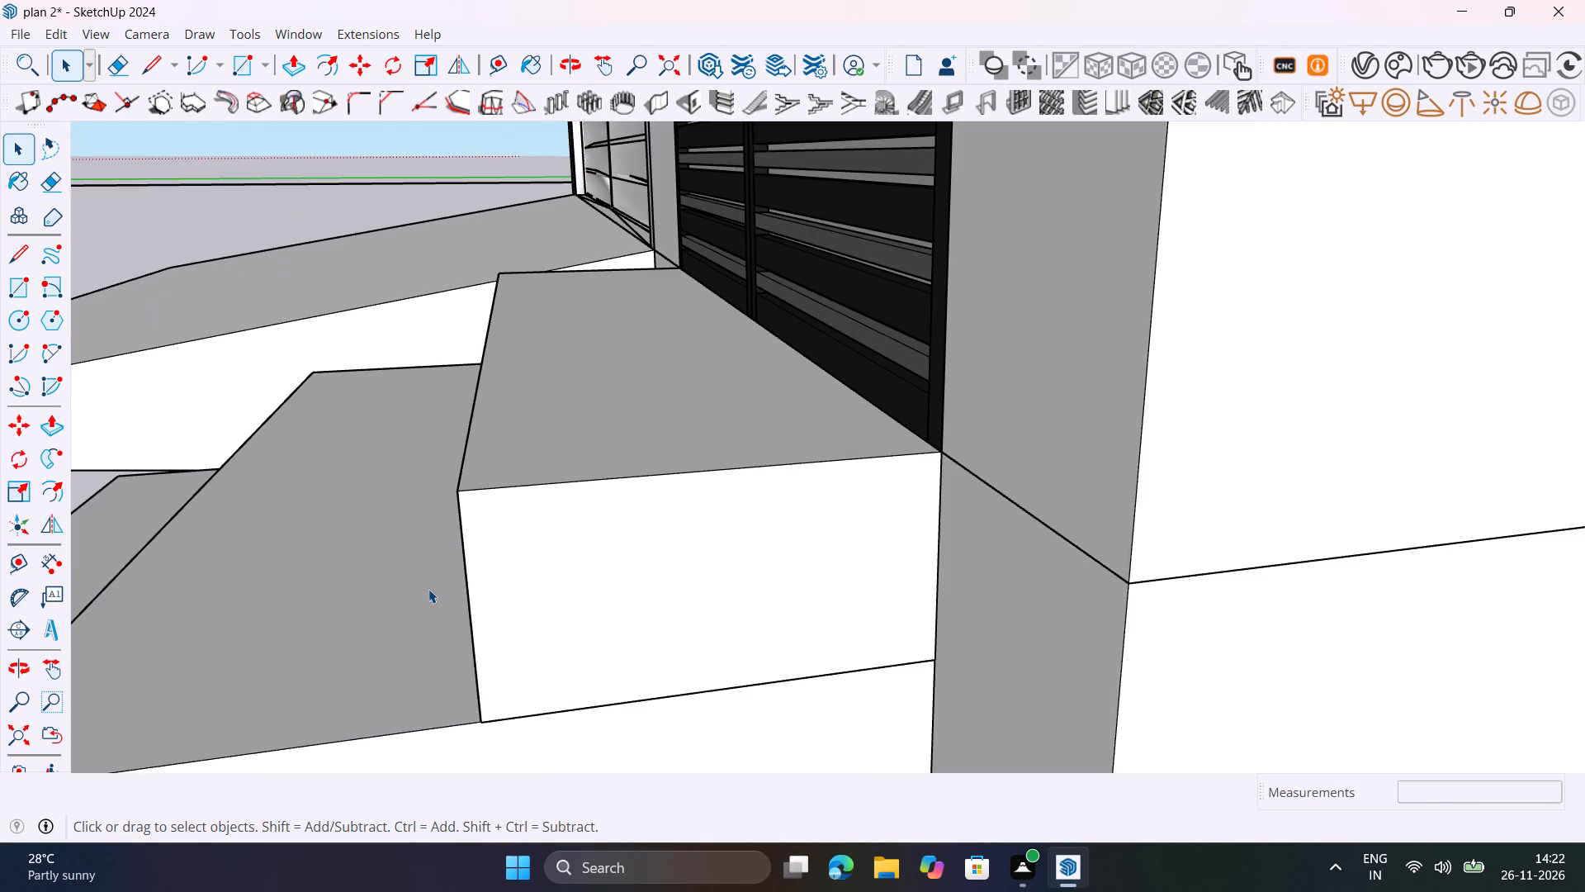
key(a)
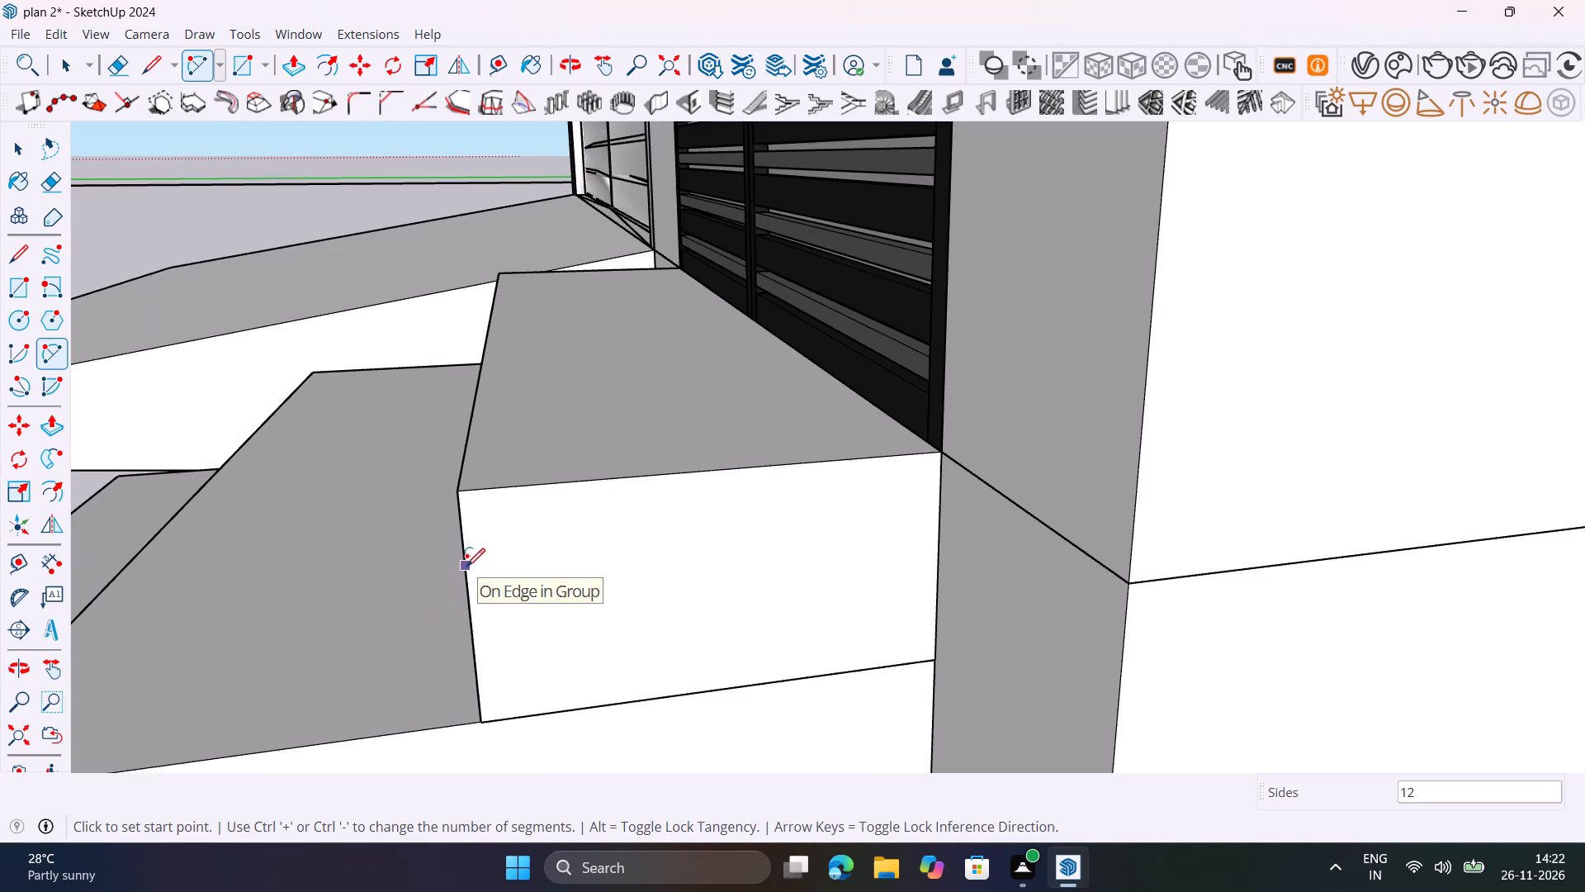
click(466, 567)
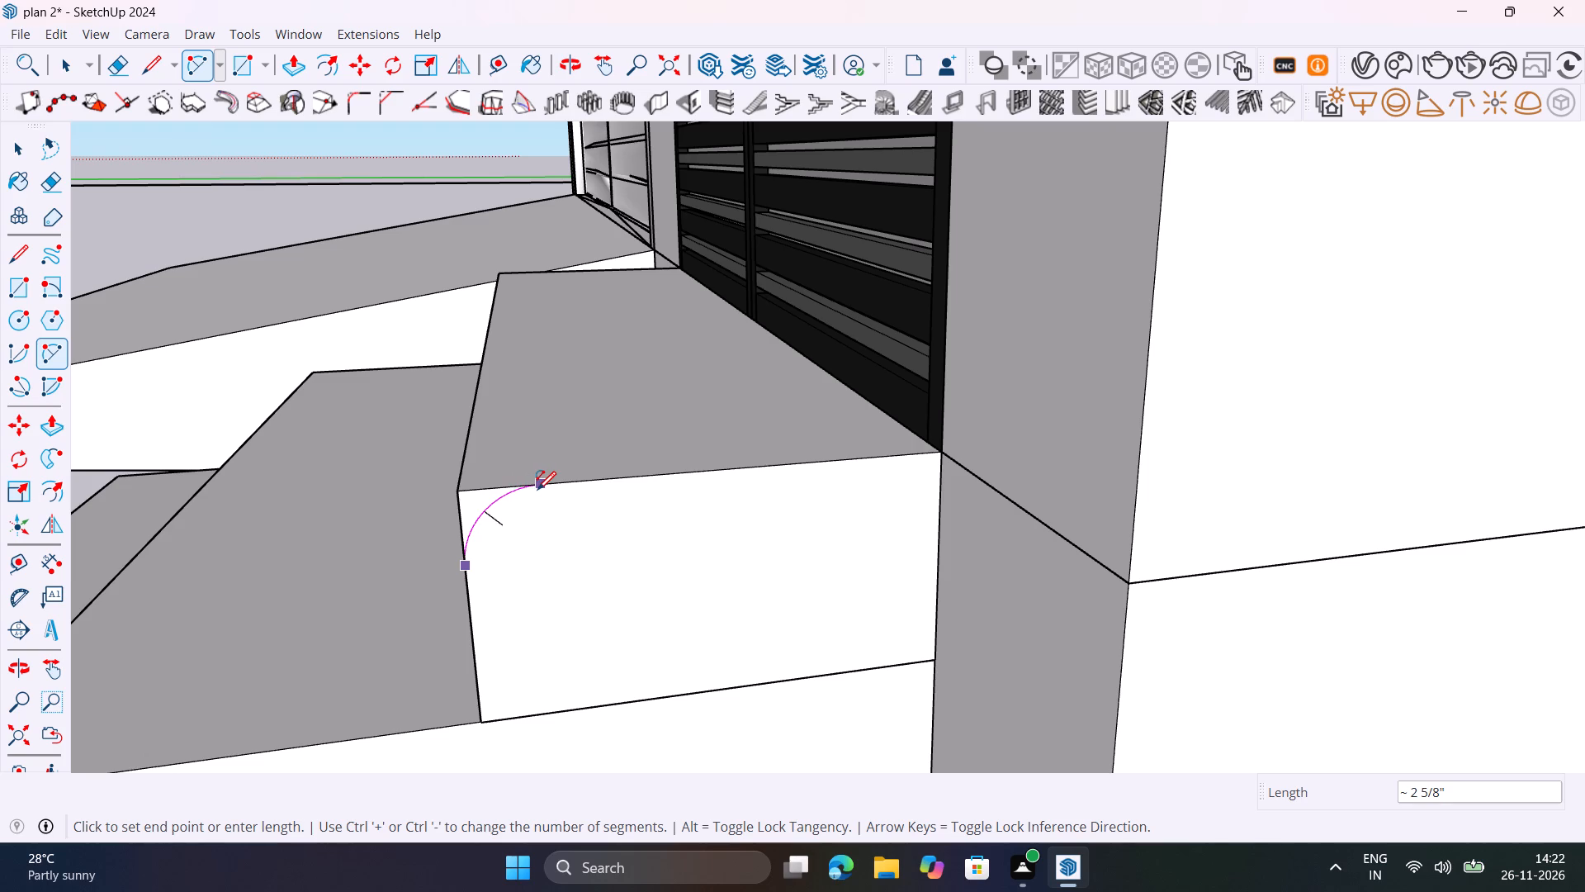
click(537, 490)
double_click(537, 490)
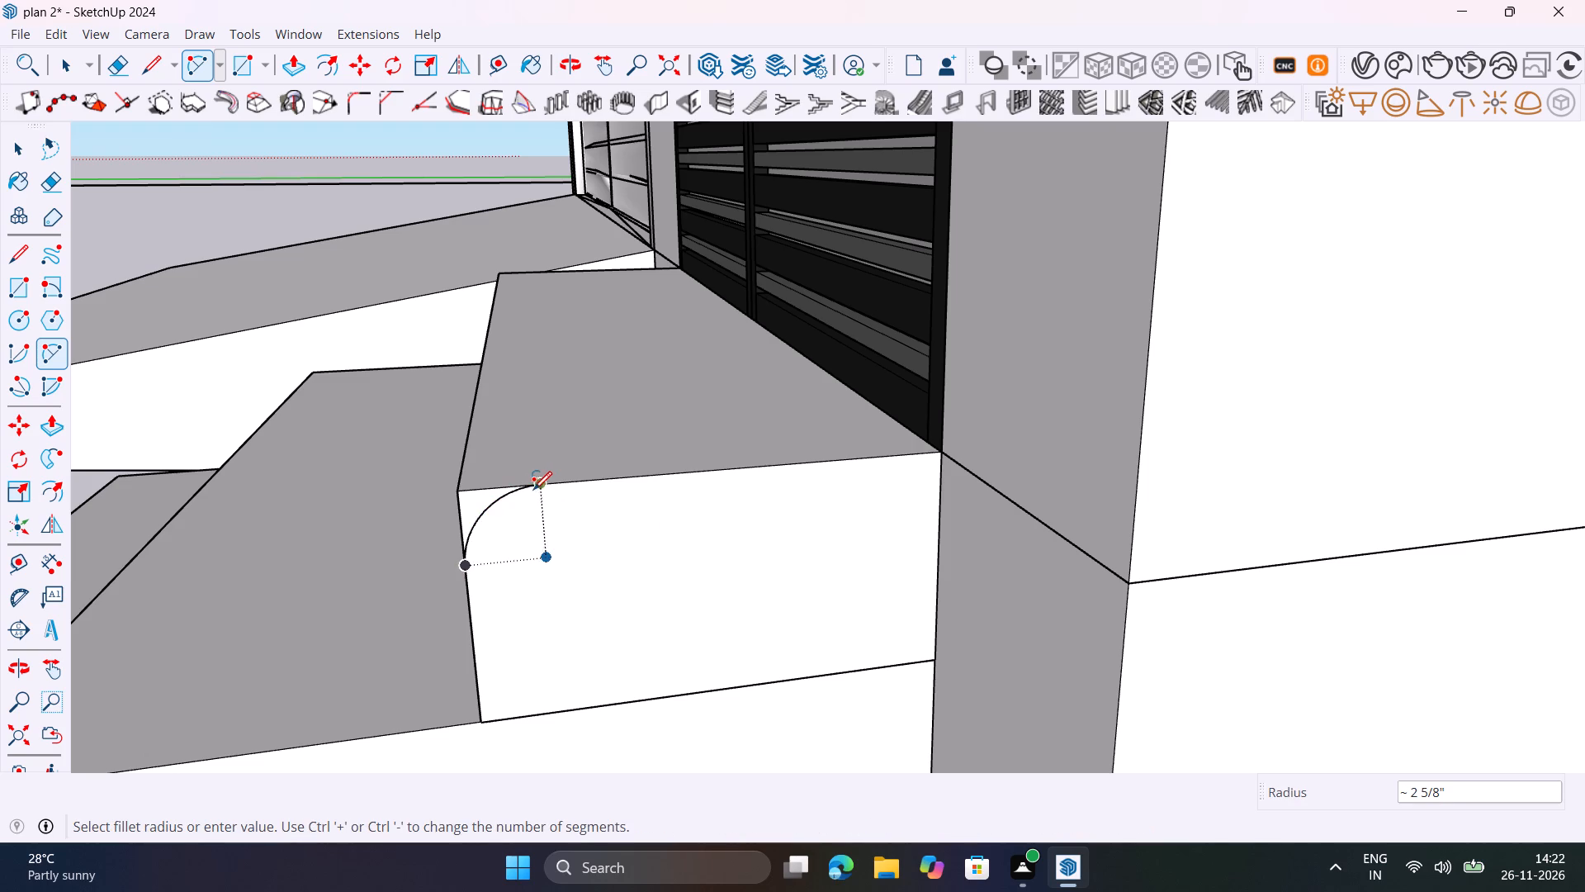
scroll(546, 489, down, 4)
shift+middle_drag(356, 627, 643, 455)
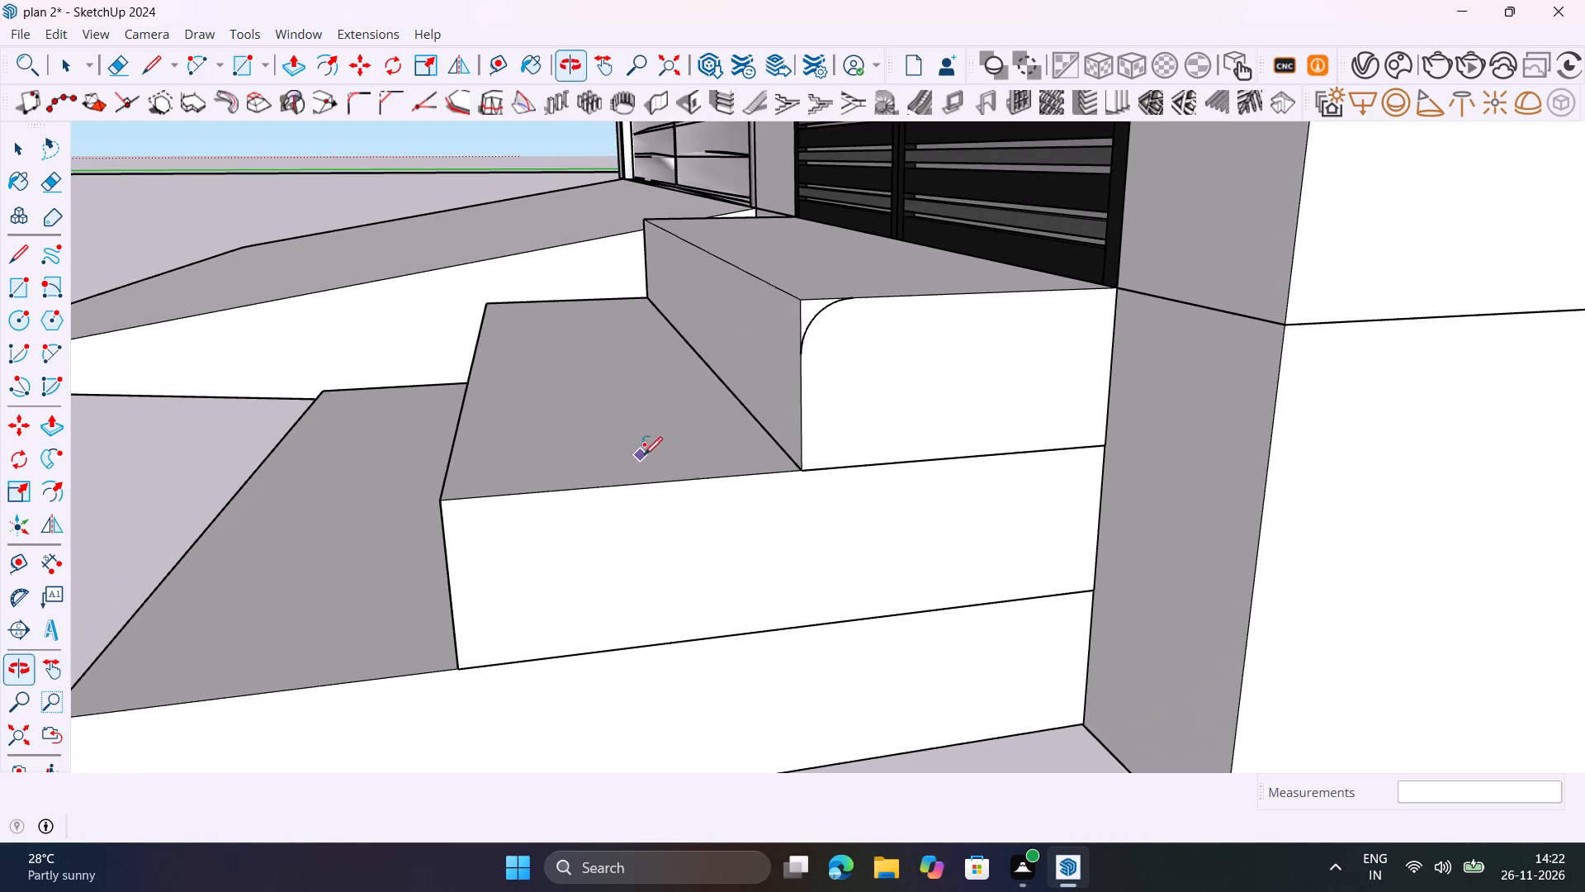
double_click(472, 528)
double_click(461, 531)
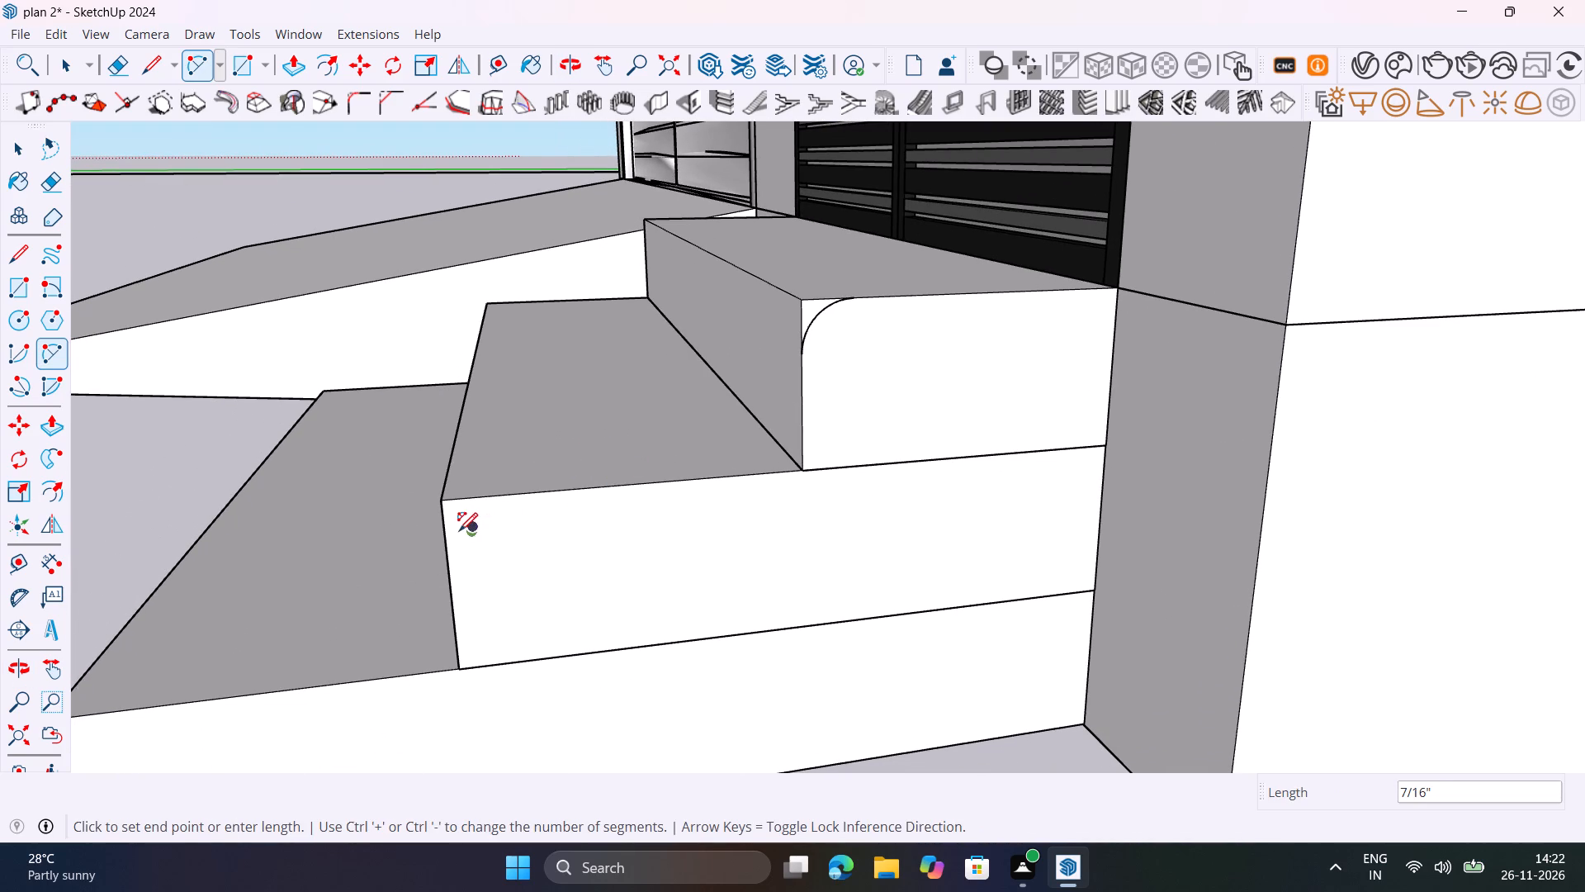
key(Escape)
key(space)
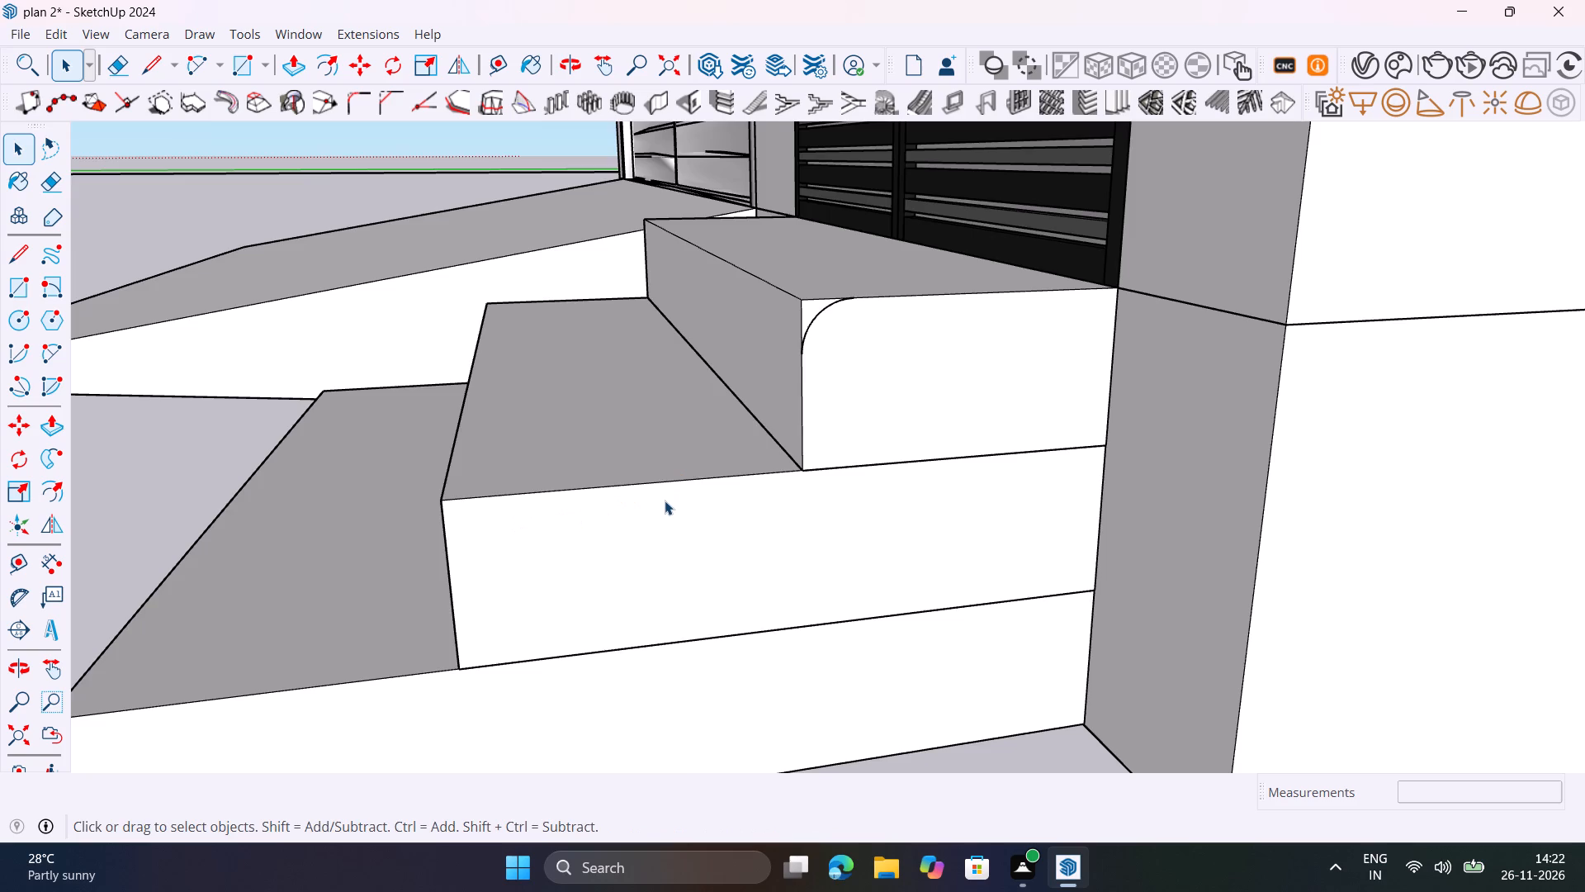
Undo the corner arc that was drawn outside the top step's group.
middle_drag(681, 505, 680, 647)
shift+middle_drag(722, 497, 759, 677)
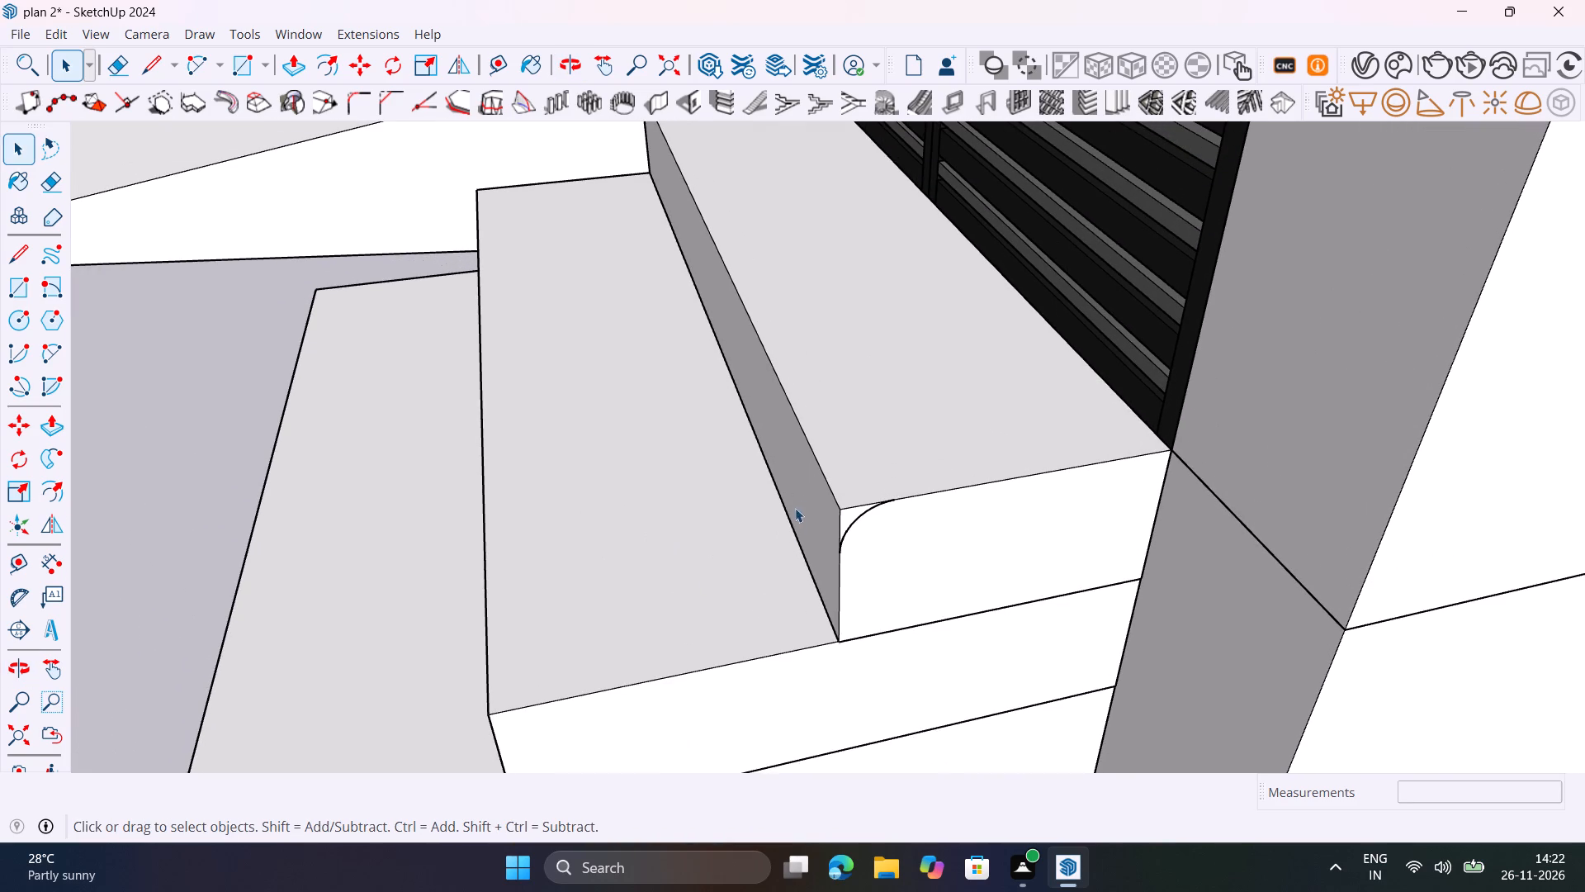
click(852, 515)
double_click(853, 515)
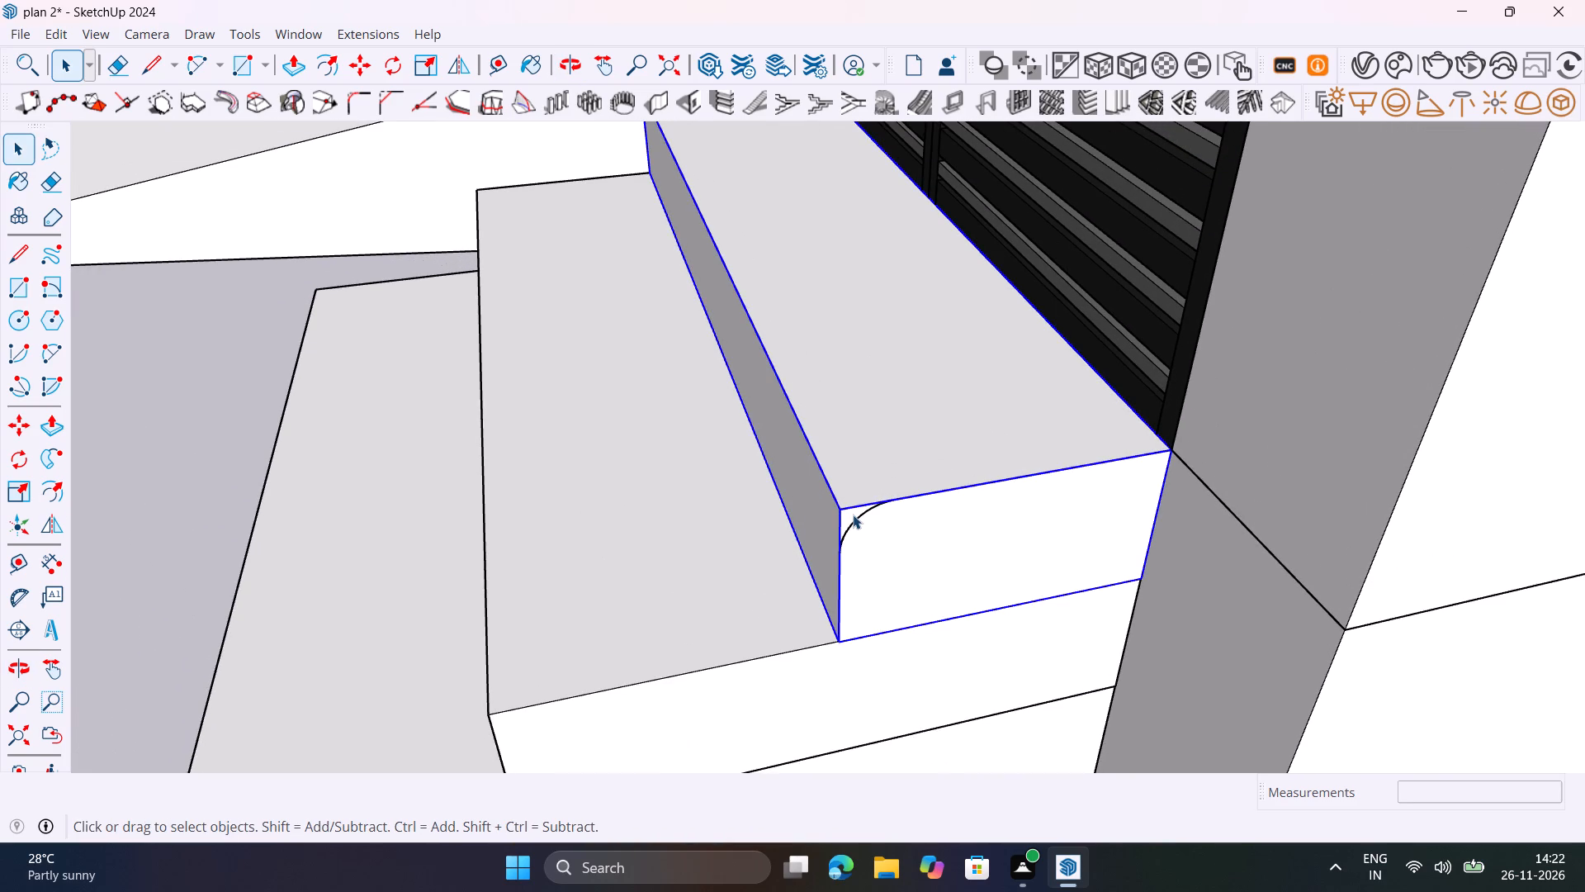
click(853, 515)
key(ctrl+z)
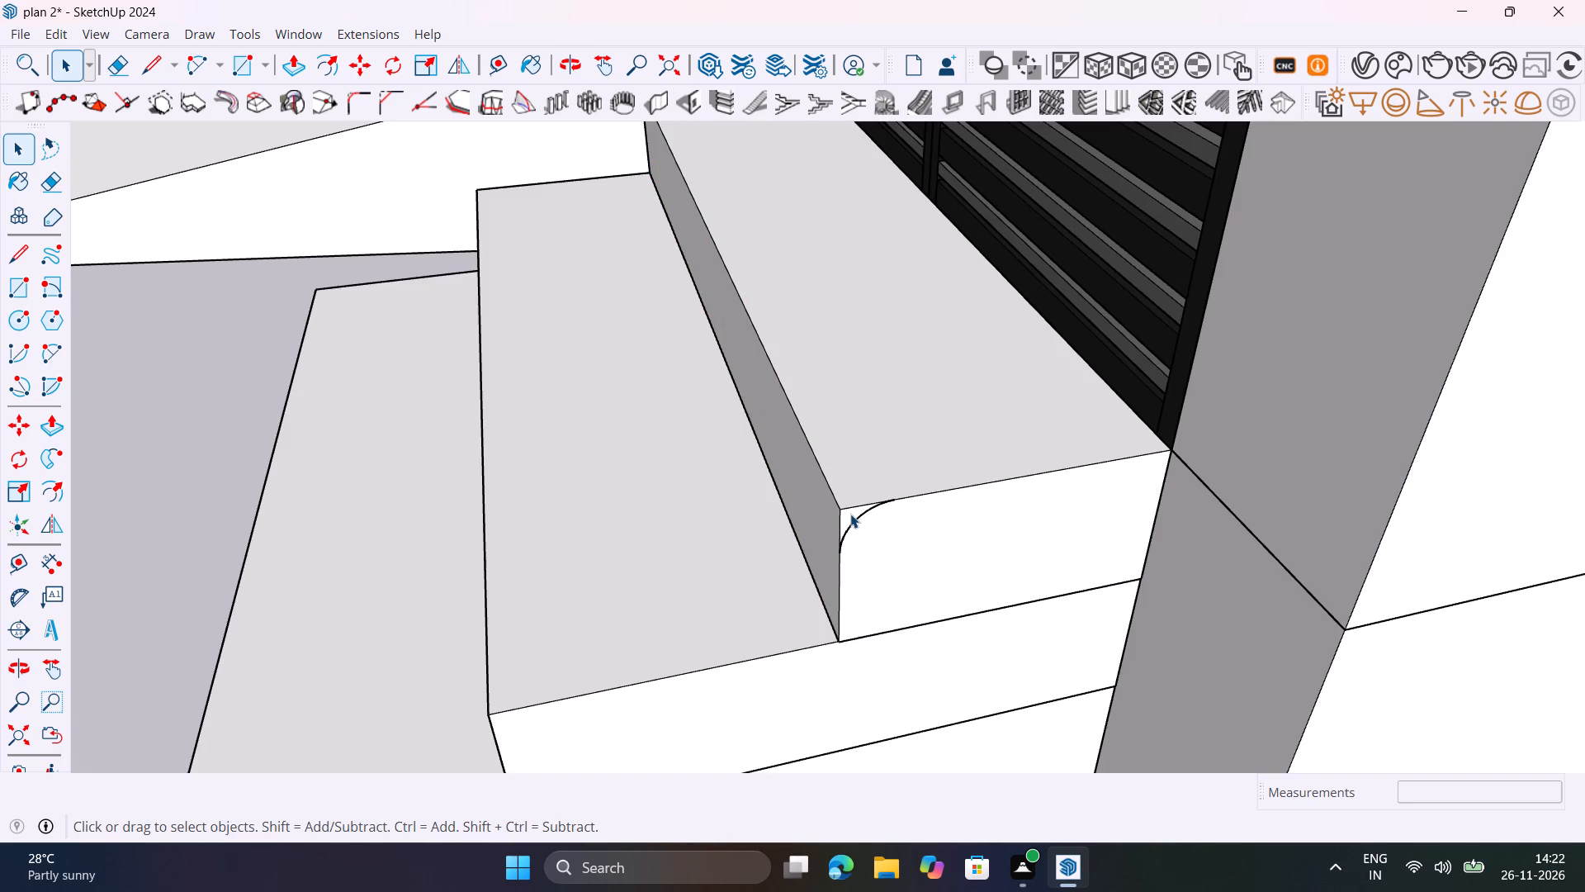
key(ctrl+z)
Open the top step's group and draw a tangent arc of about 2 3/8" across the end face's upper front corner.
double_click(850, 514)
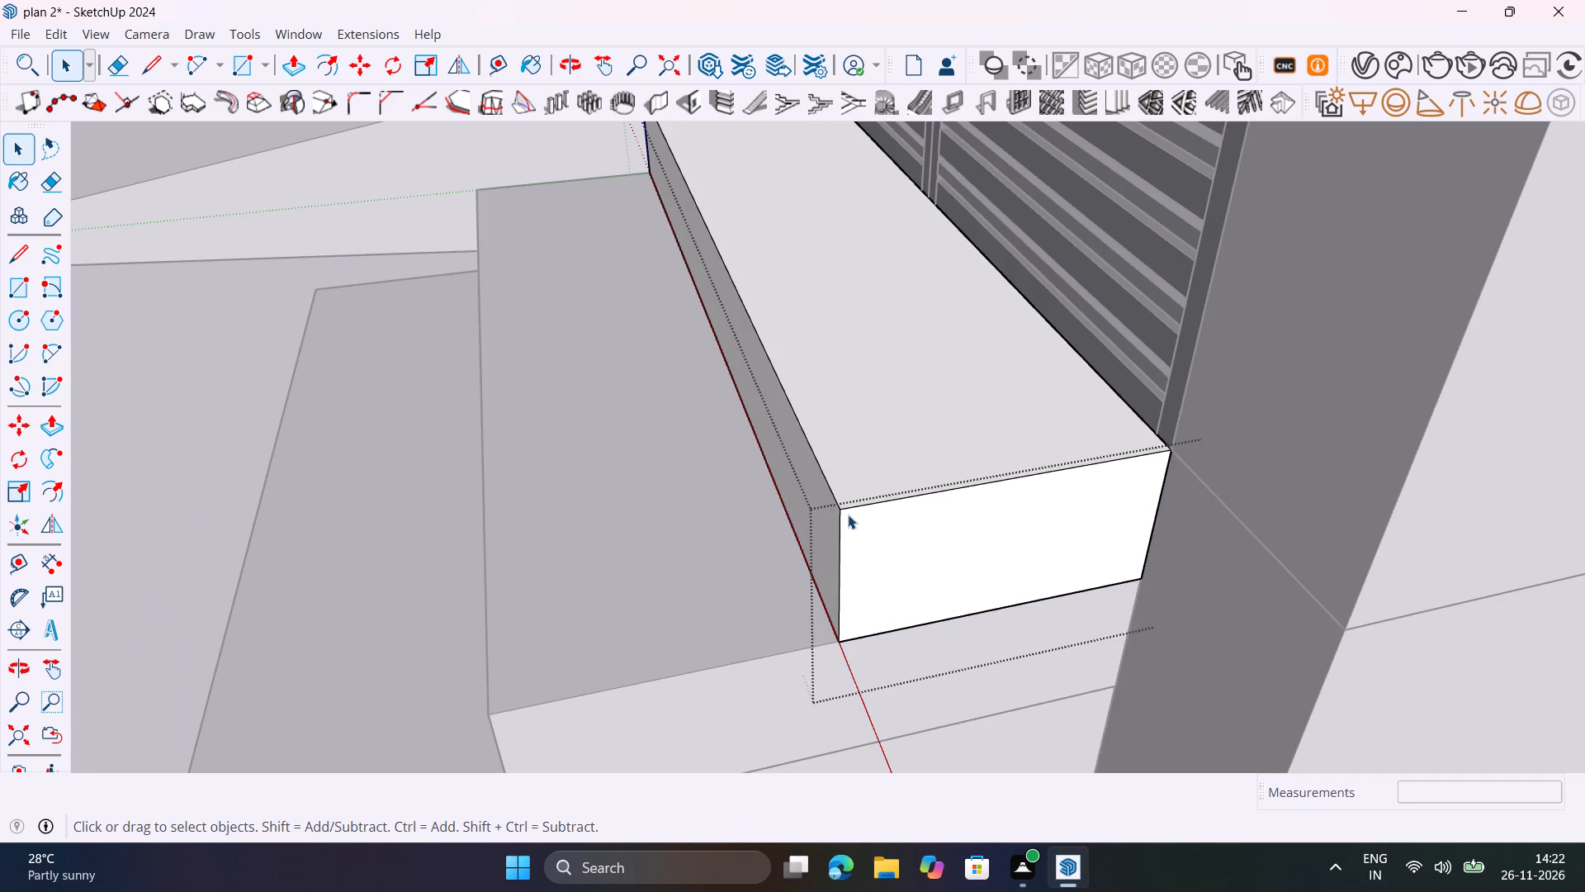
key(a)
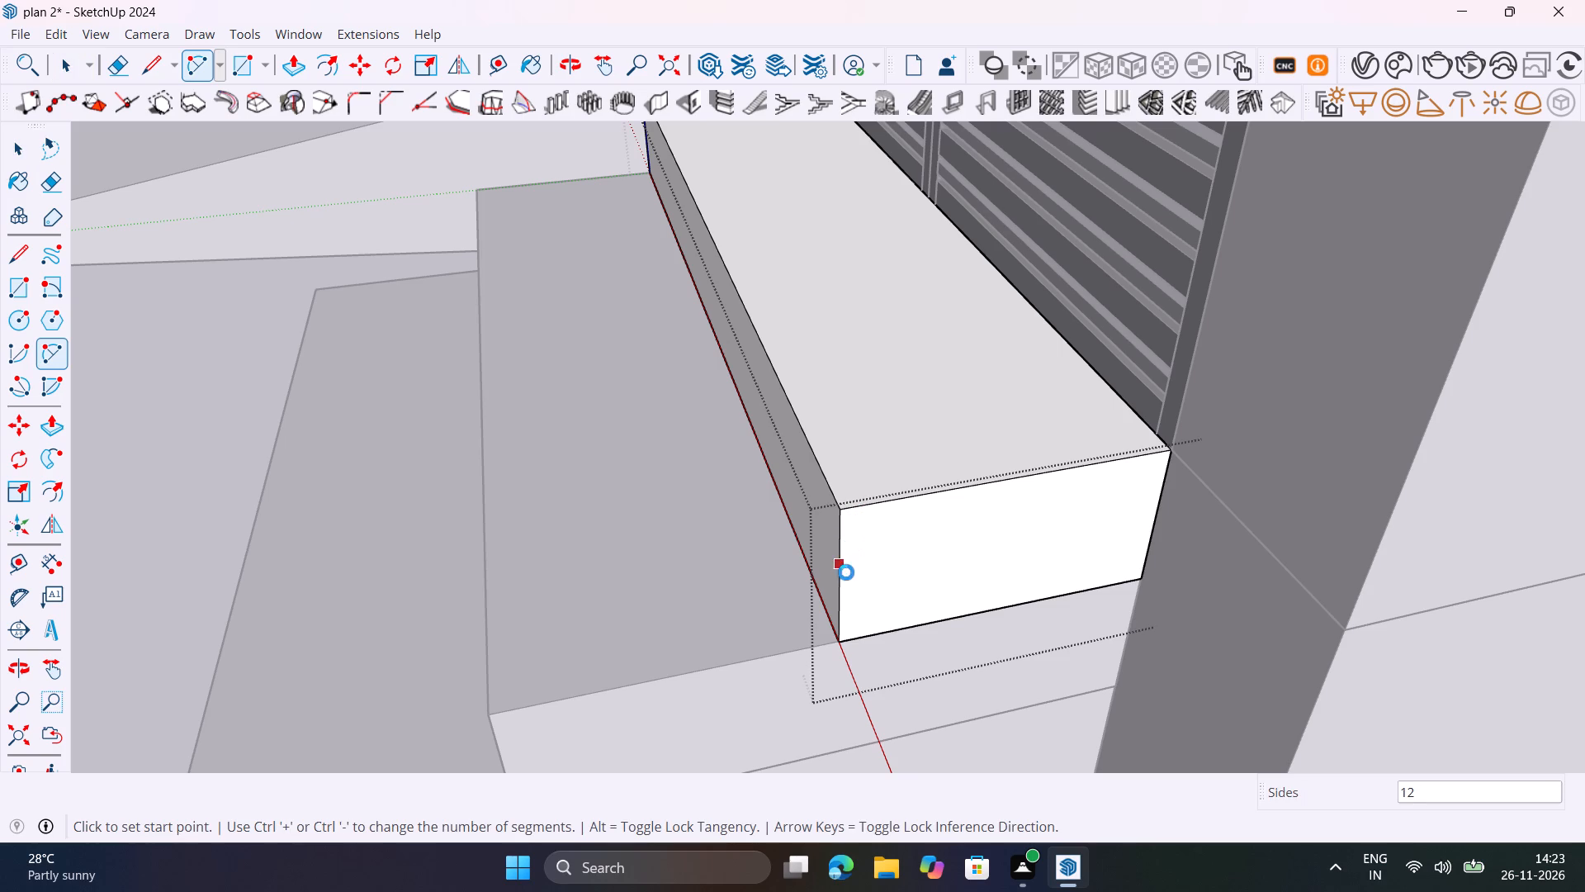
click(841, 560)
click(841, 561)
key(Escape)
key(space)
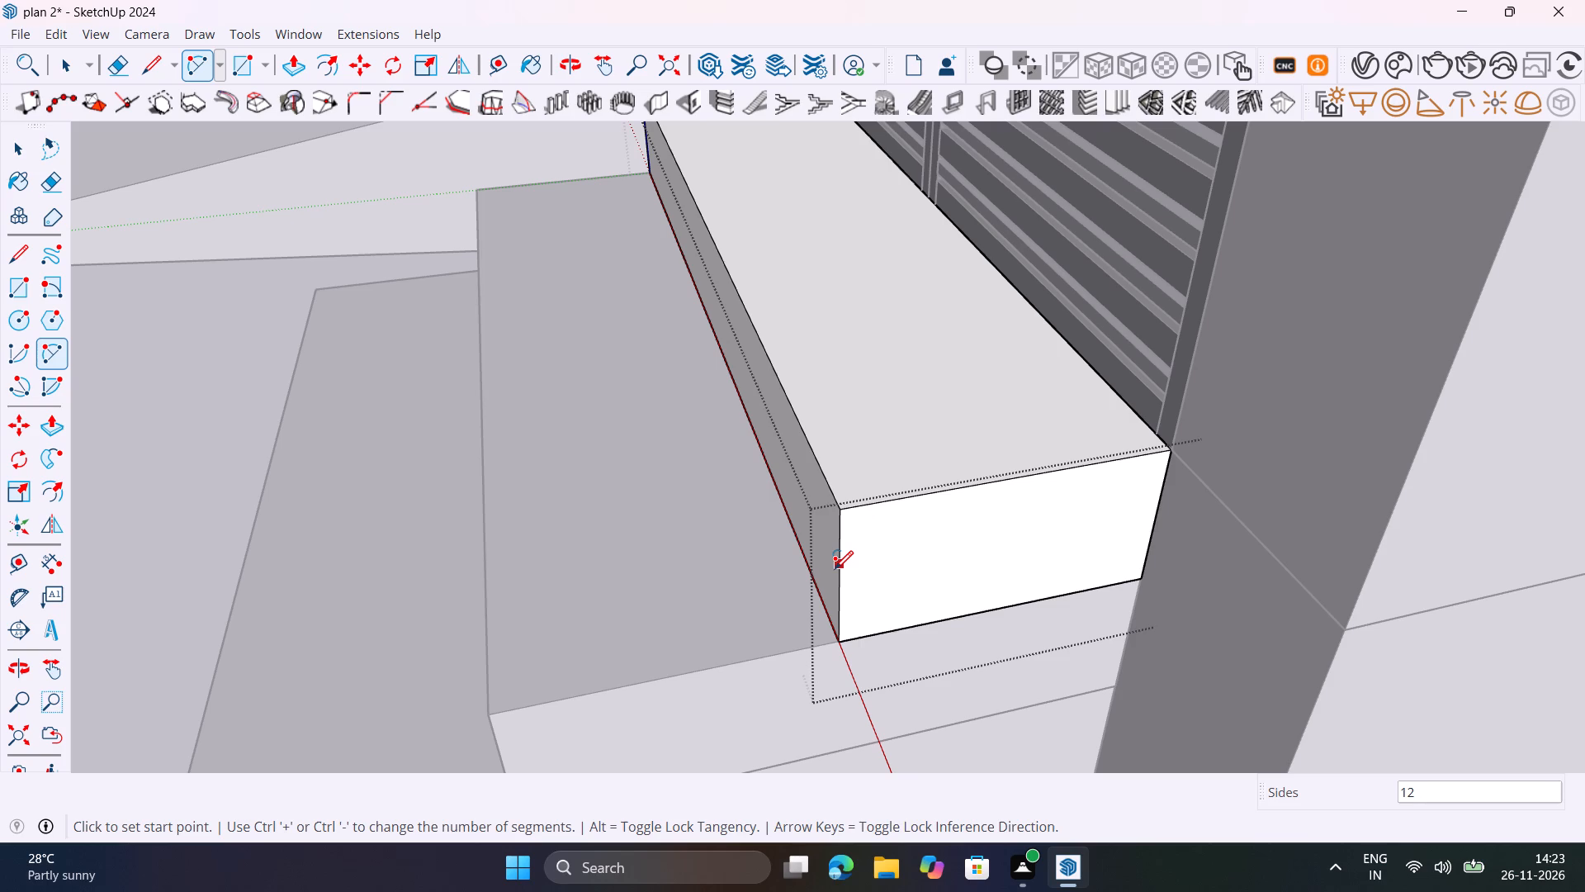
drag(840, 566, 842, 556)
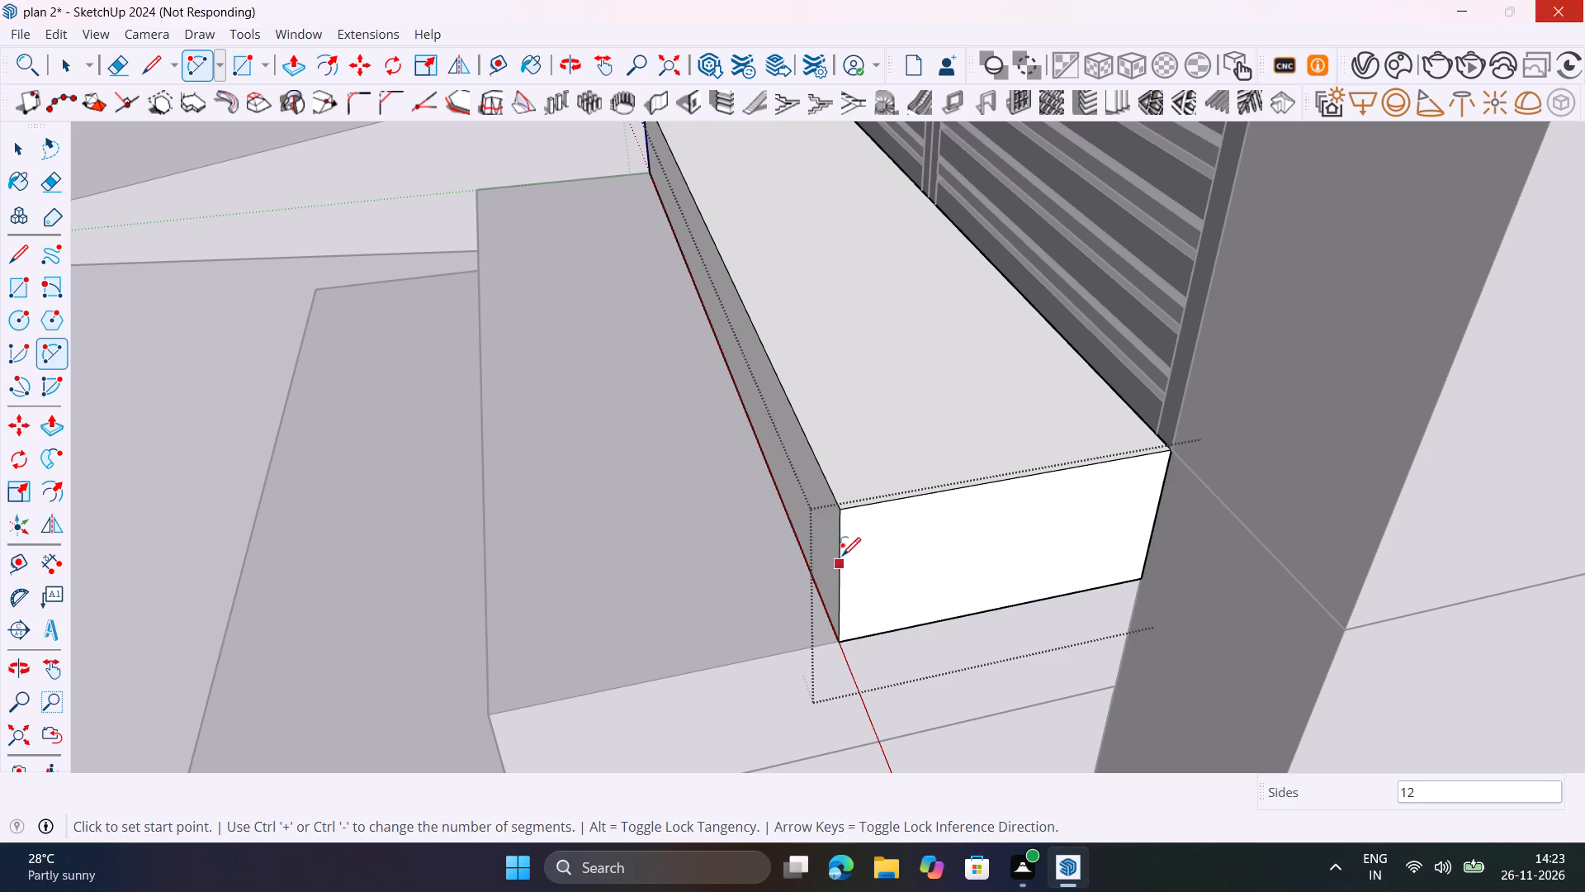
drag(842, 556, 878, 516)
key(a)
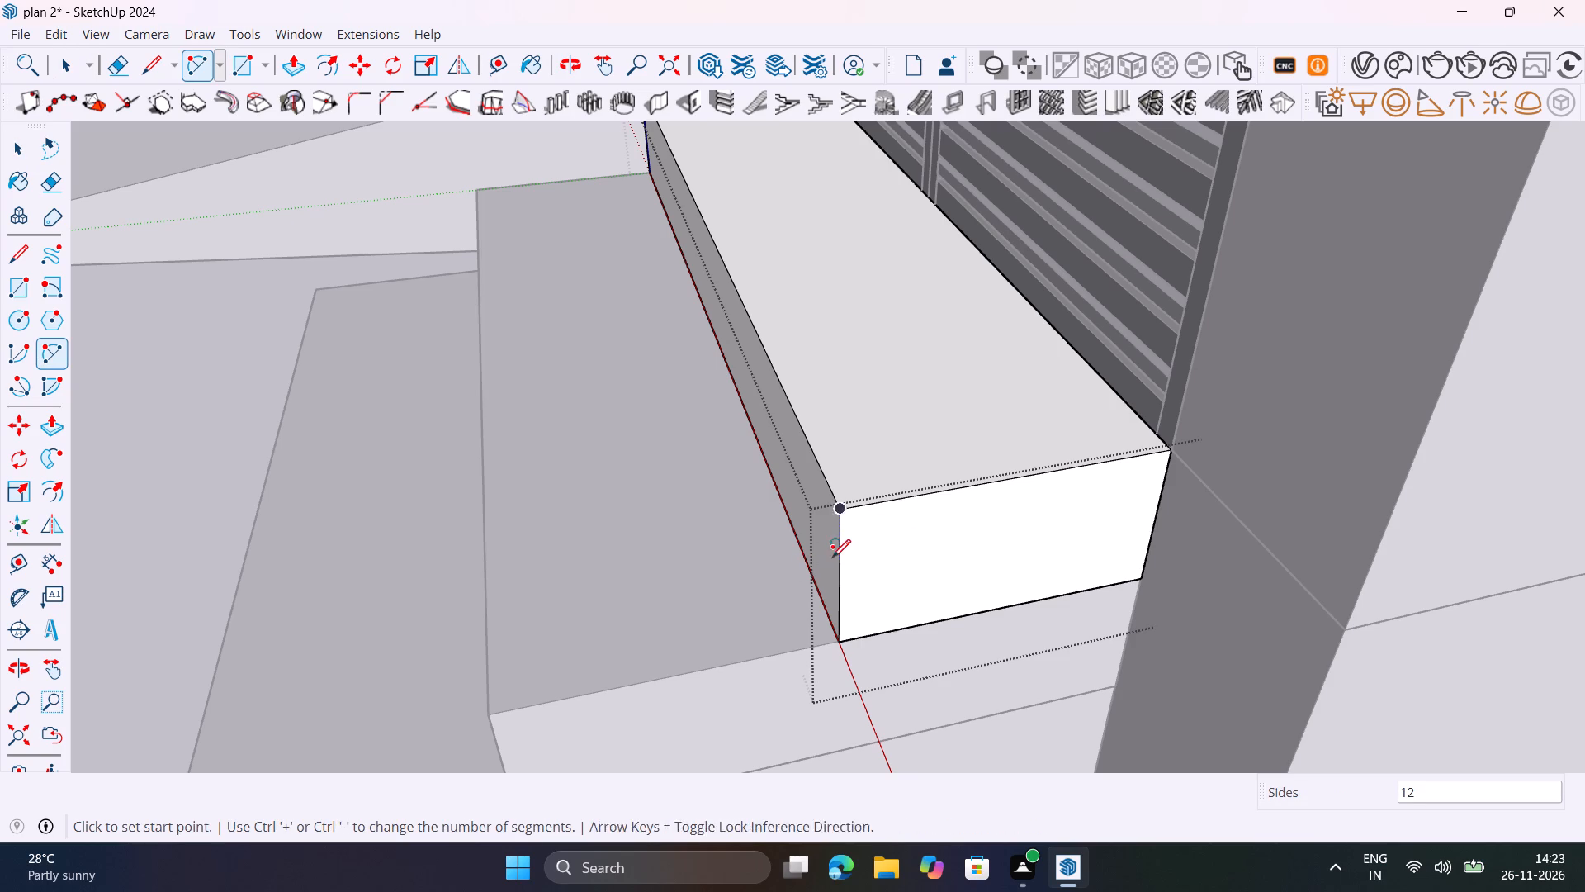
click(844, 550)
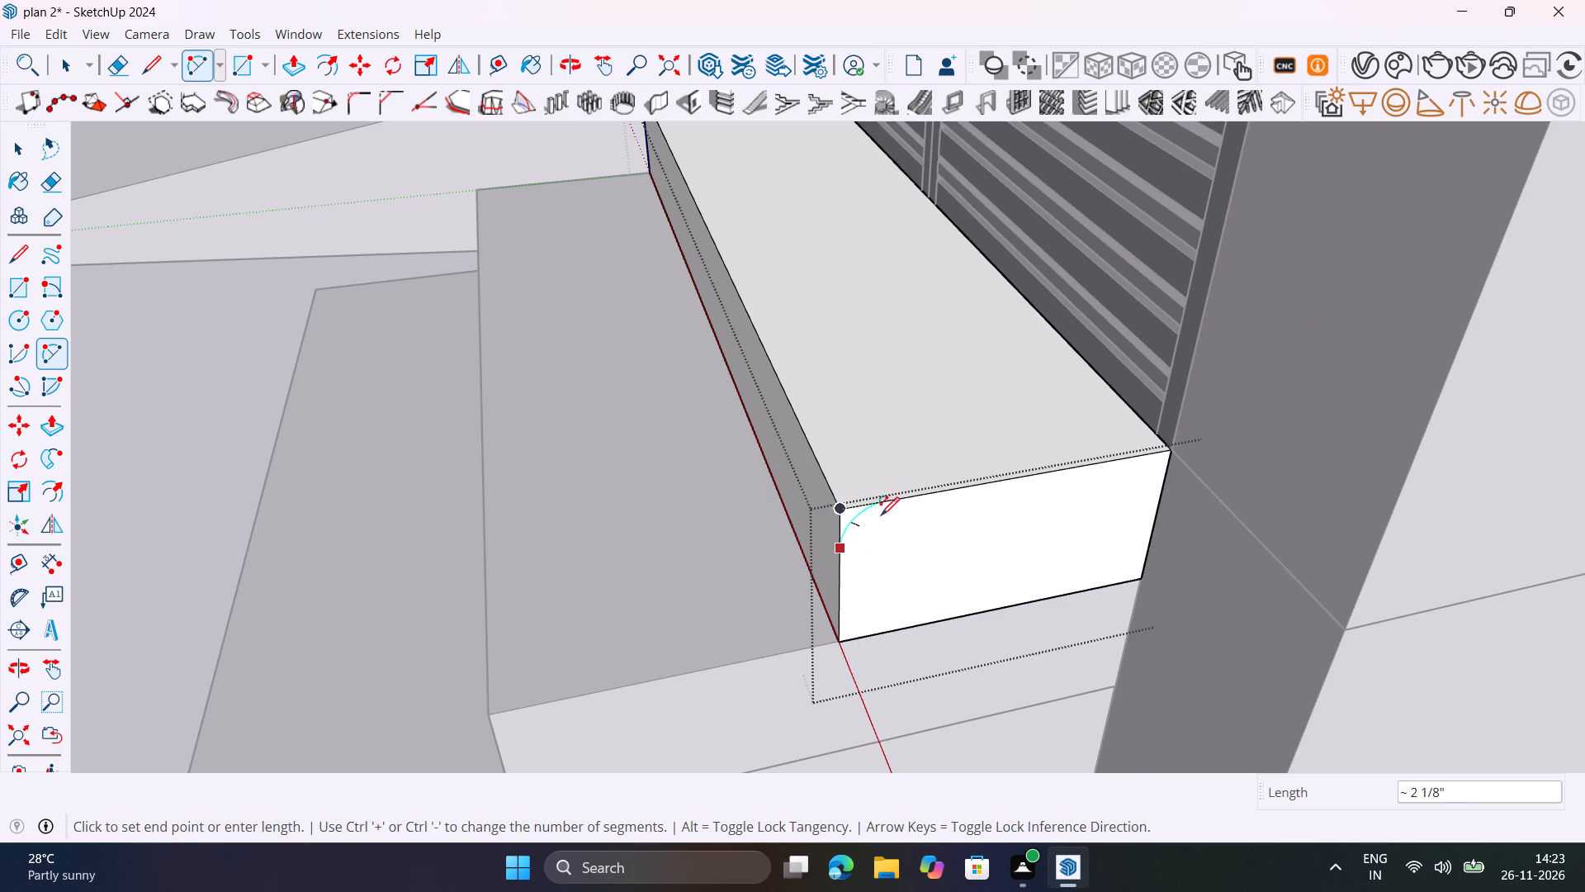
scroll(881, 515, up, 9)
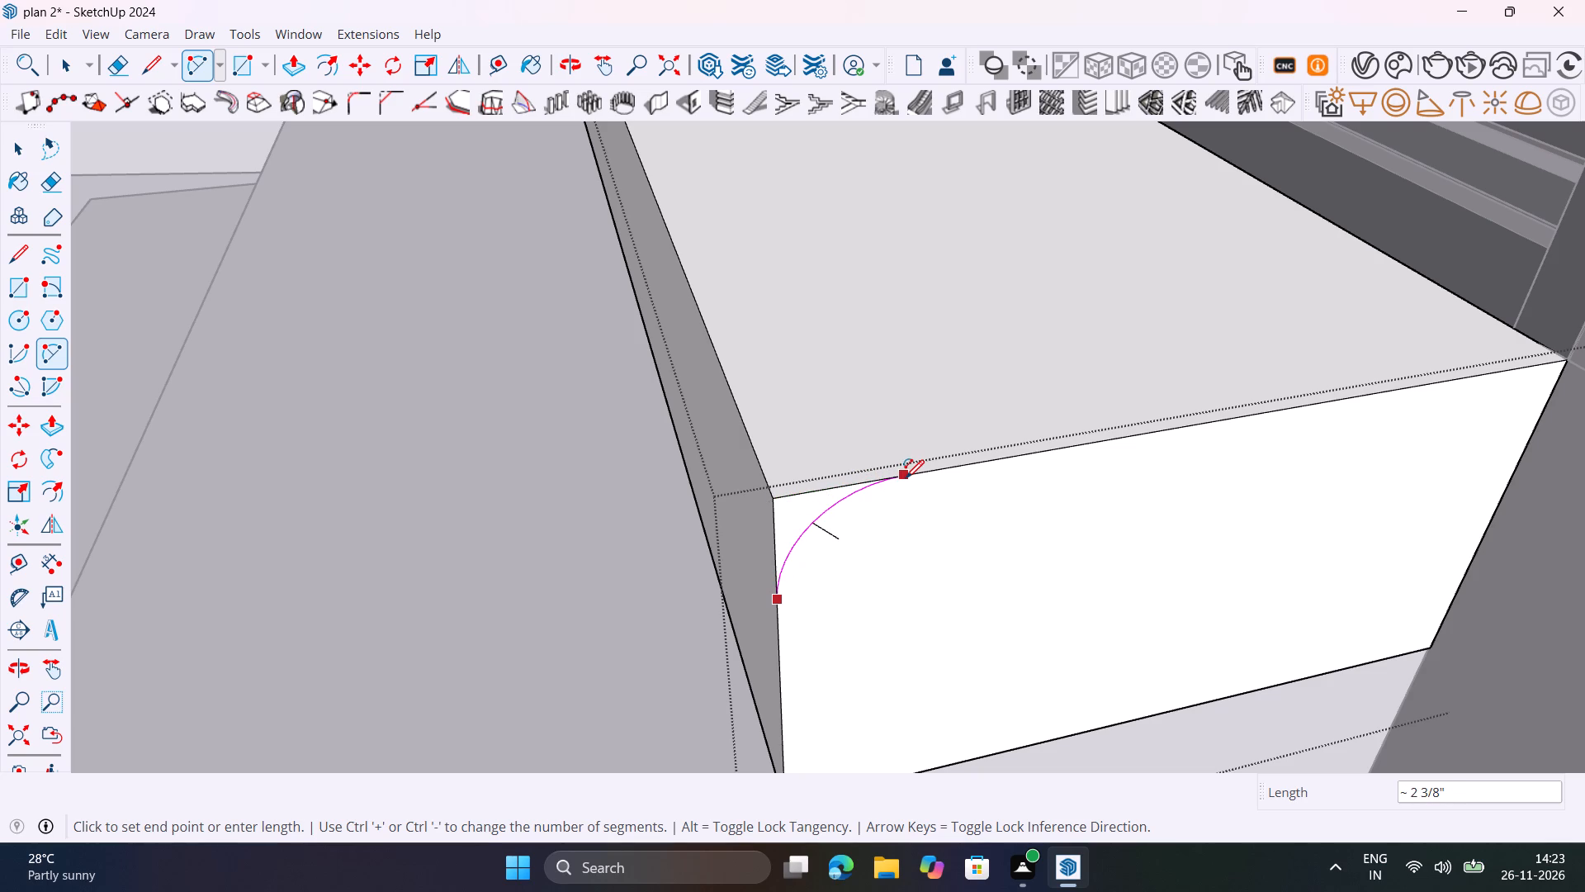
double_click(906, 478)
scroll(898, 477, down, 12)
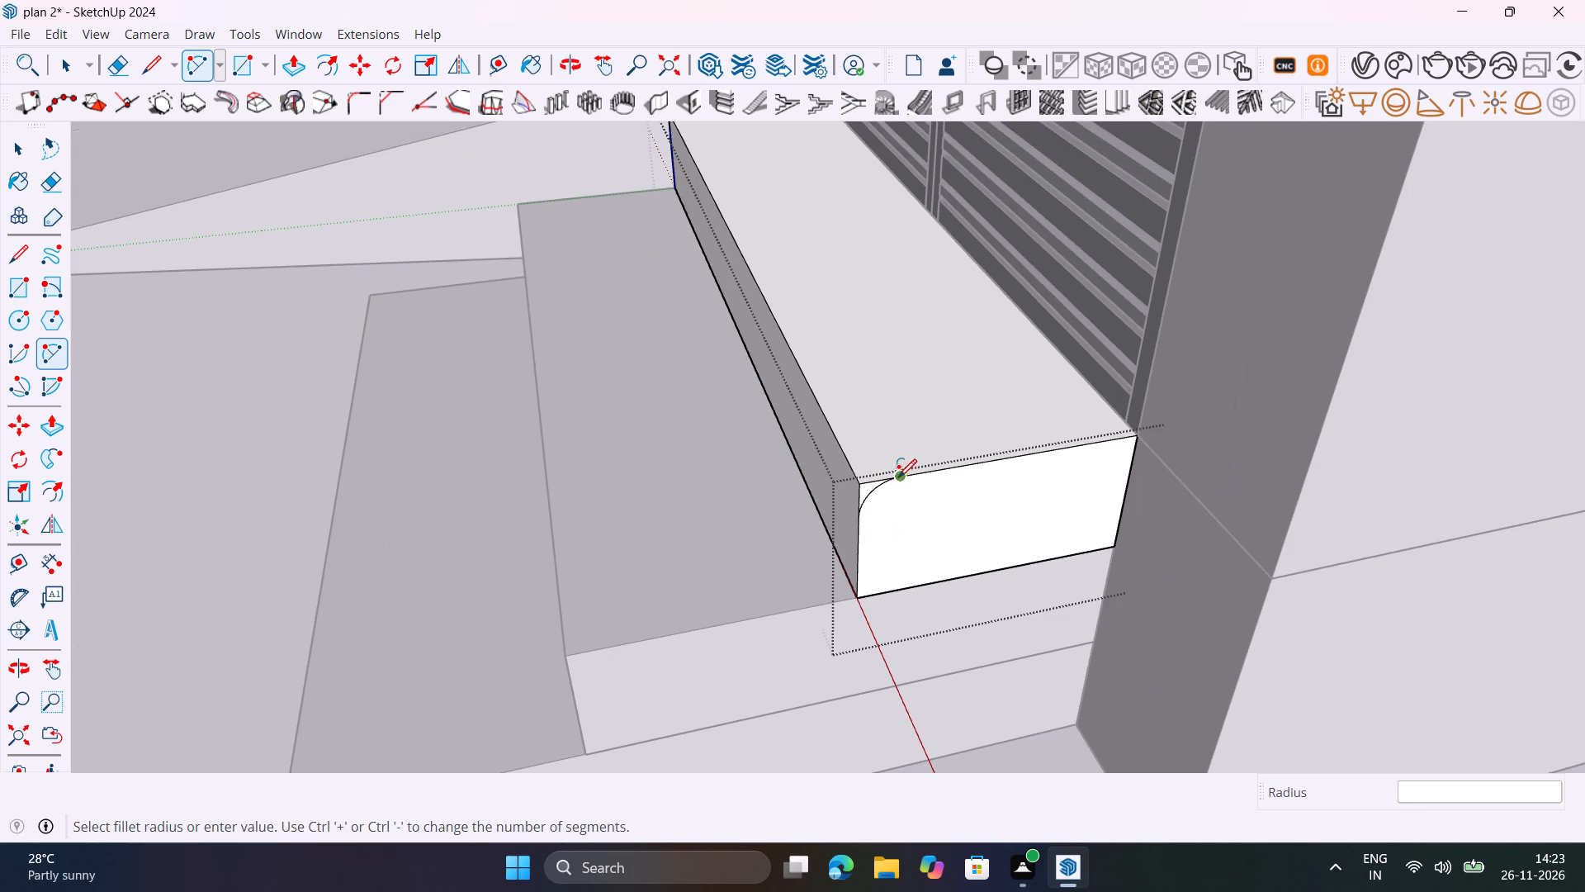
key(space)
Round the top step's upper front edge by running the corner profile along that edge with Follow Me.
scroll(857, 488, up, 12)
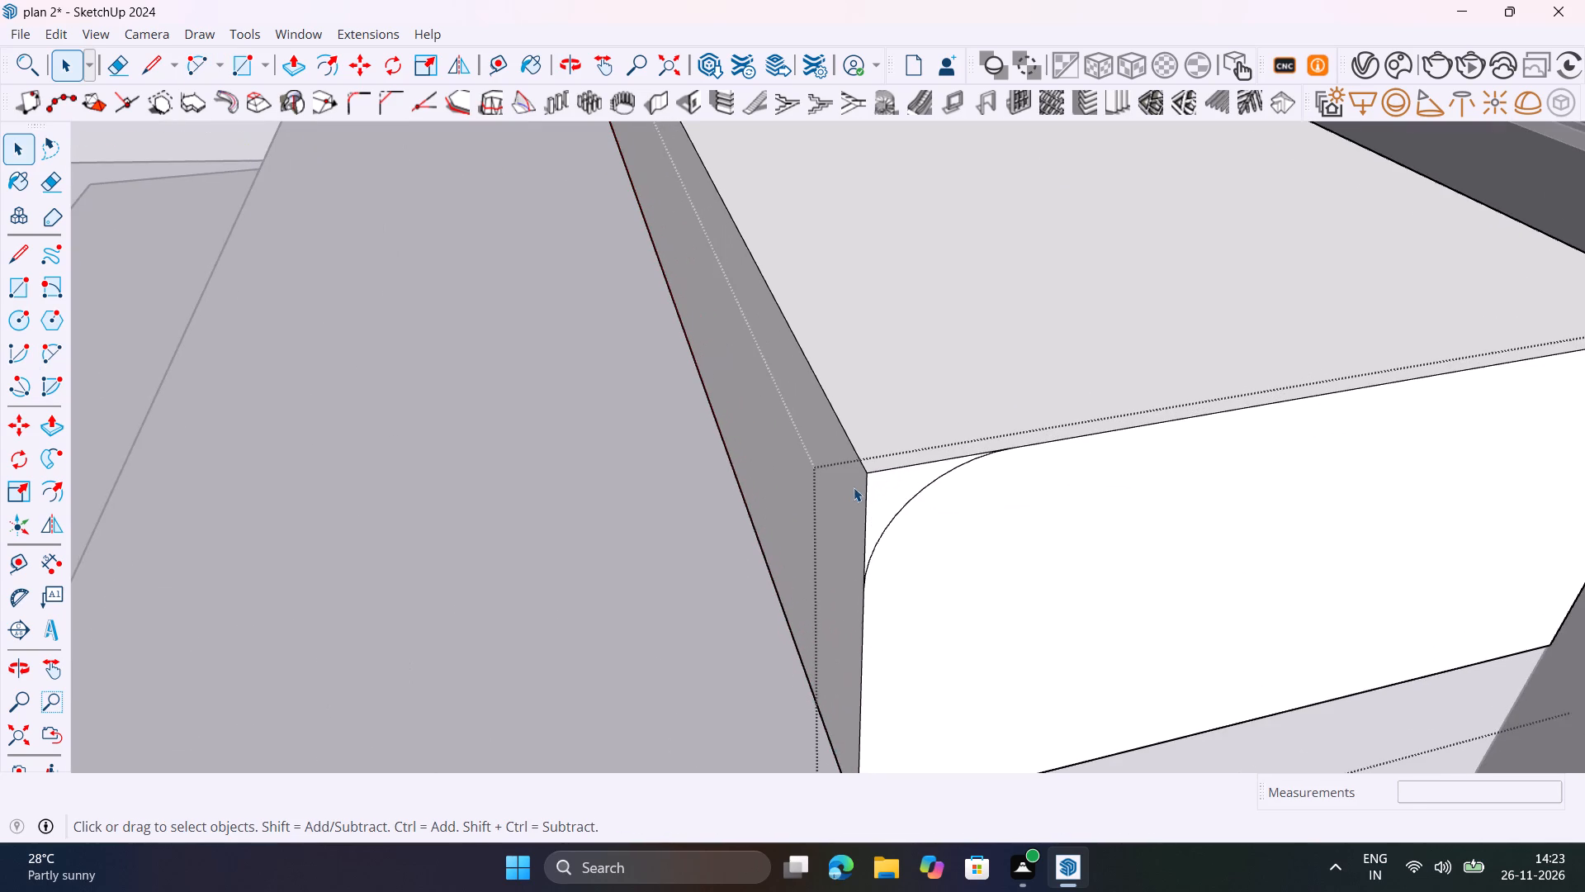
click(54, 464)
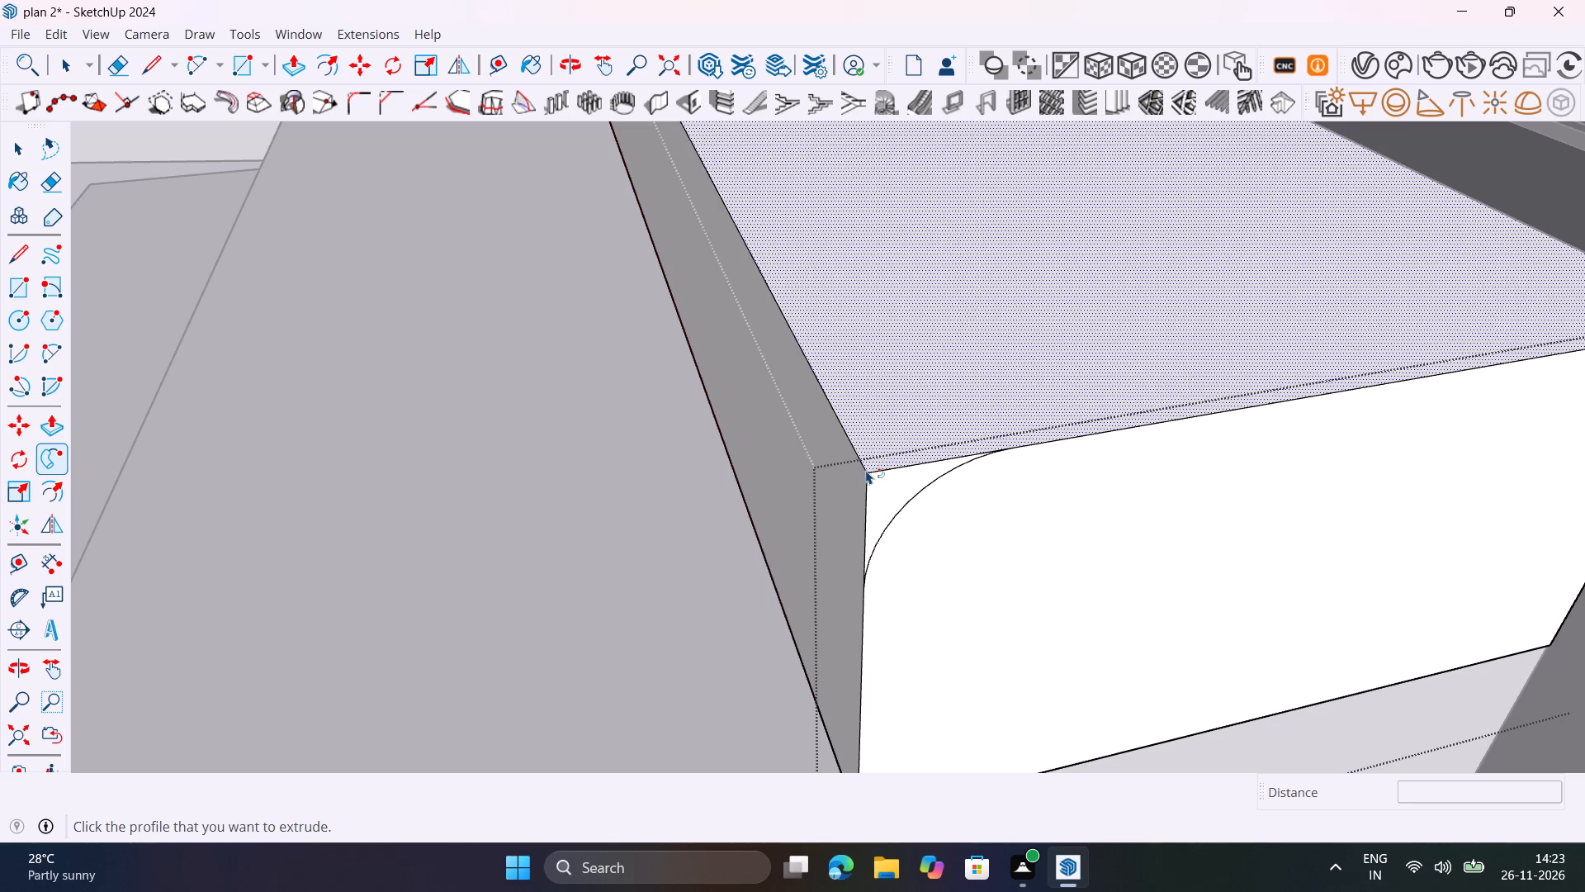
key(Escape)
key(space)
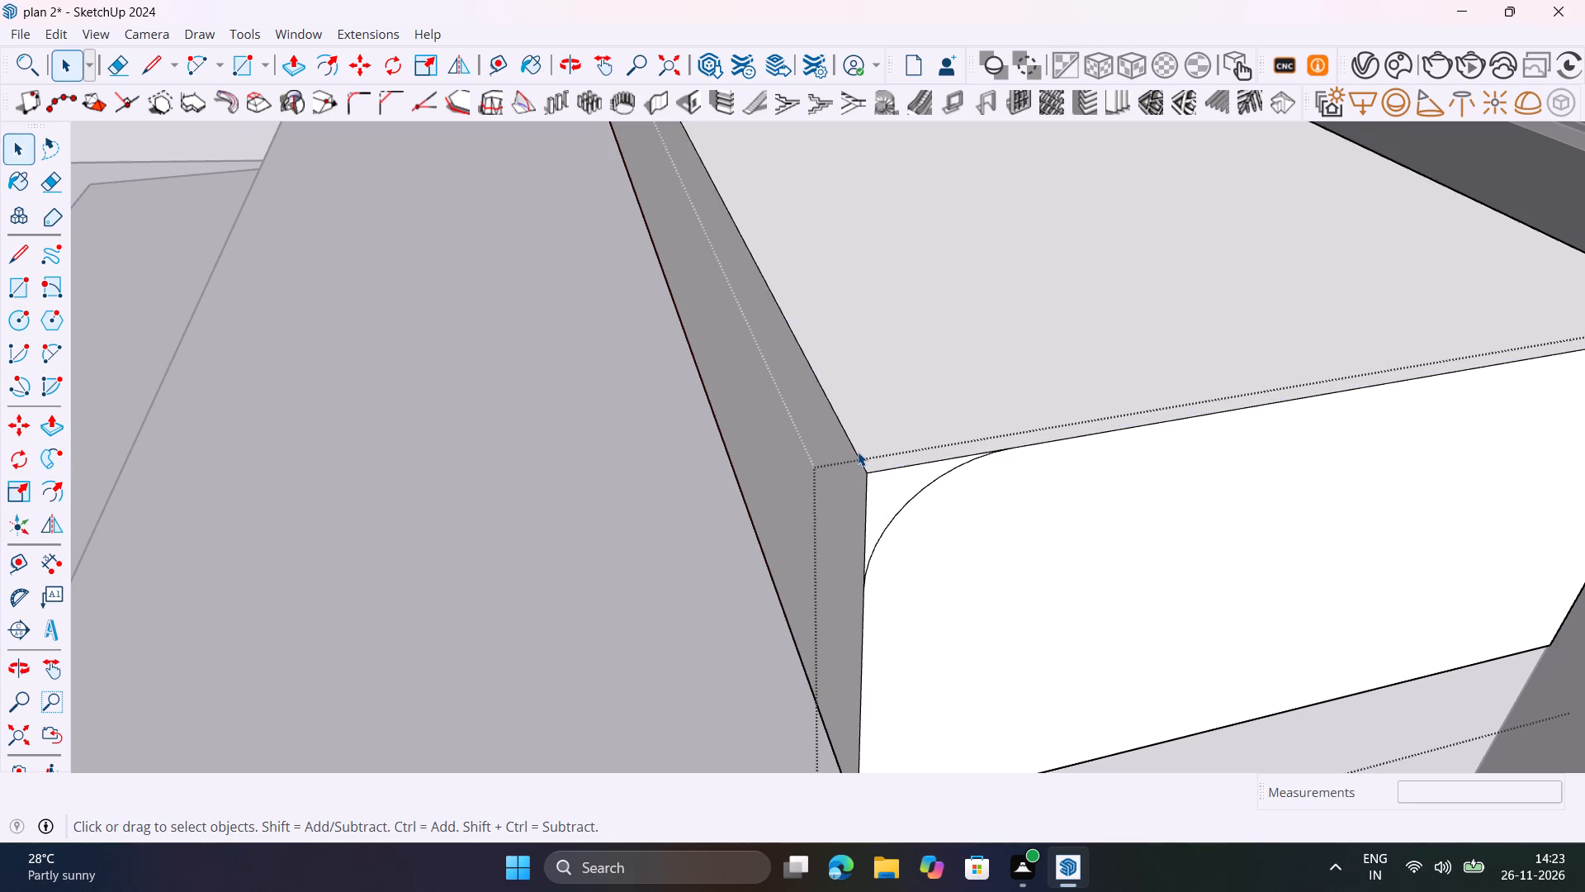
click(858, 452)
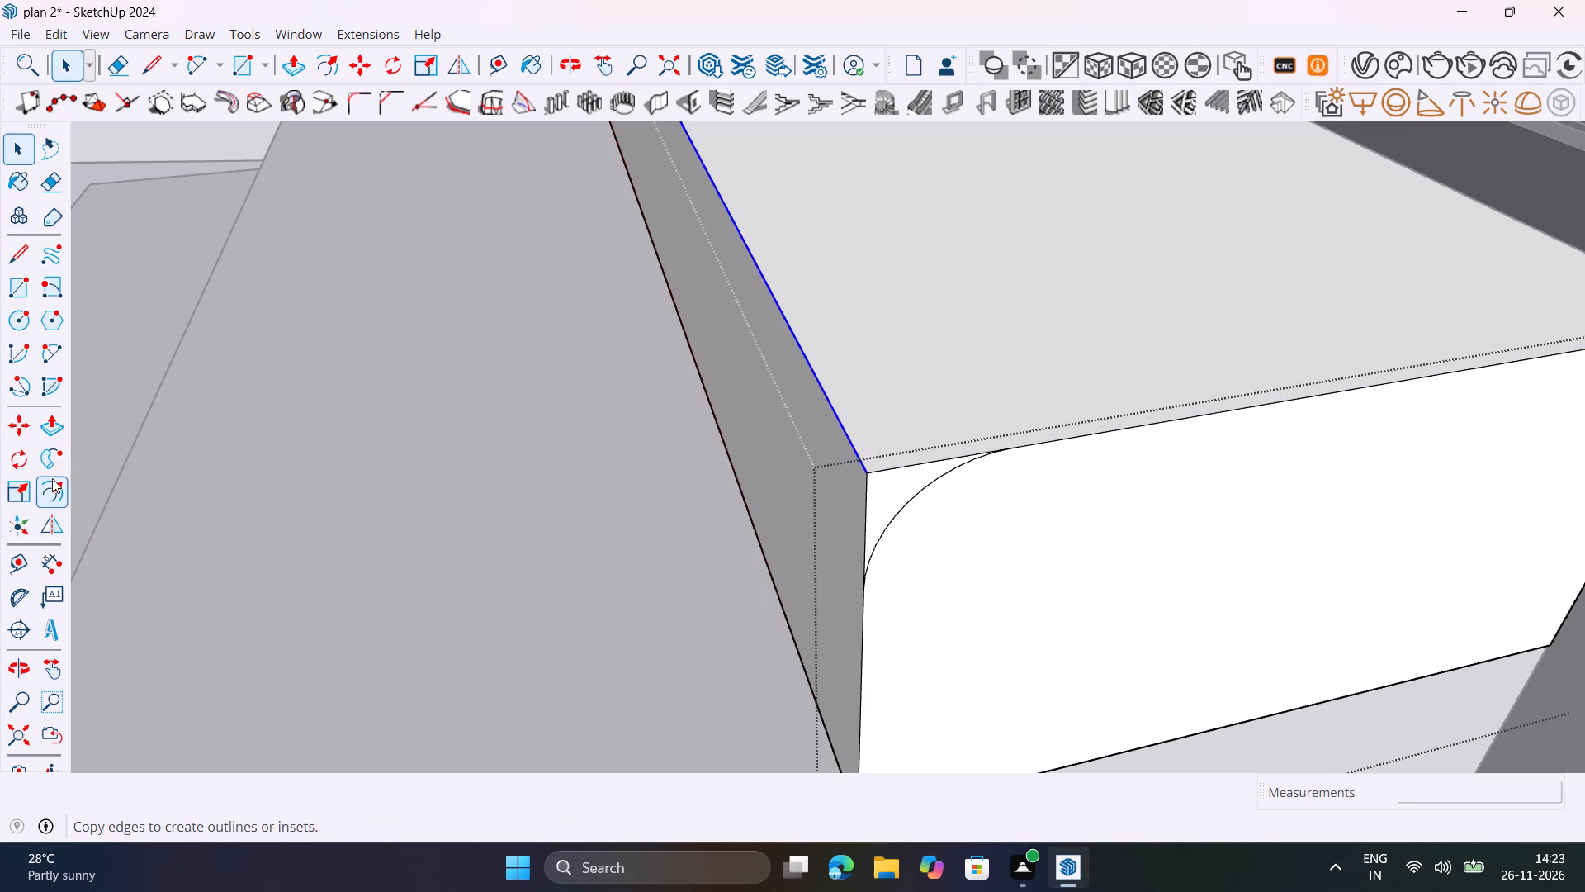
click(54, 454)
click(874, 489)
Examine the top step's rounded front edge from the end, the front and above.
scroll(996, 521, down, 2)
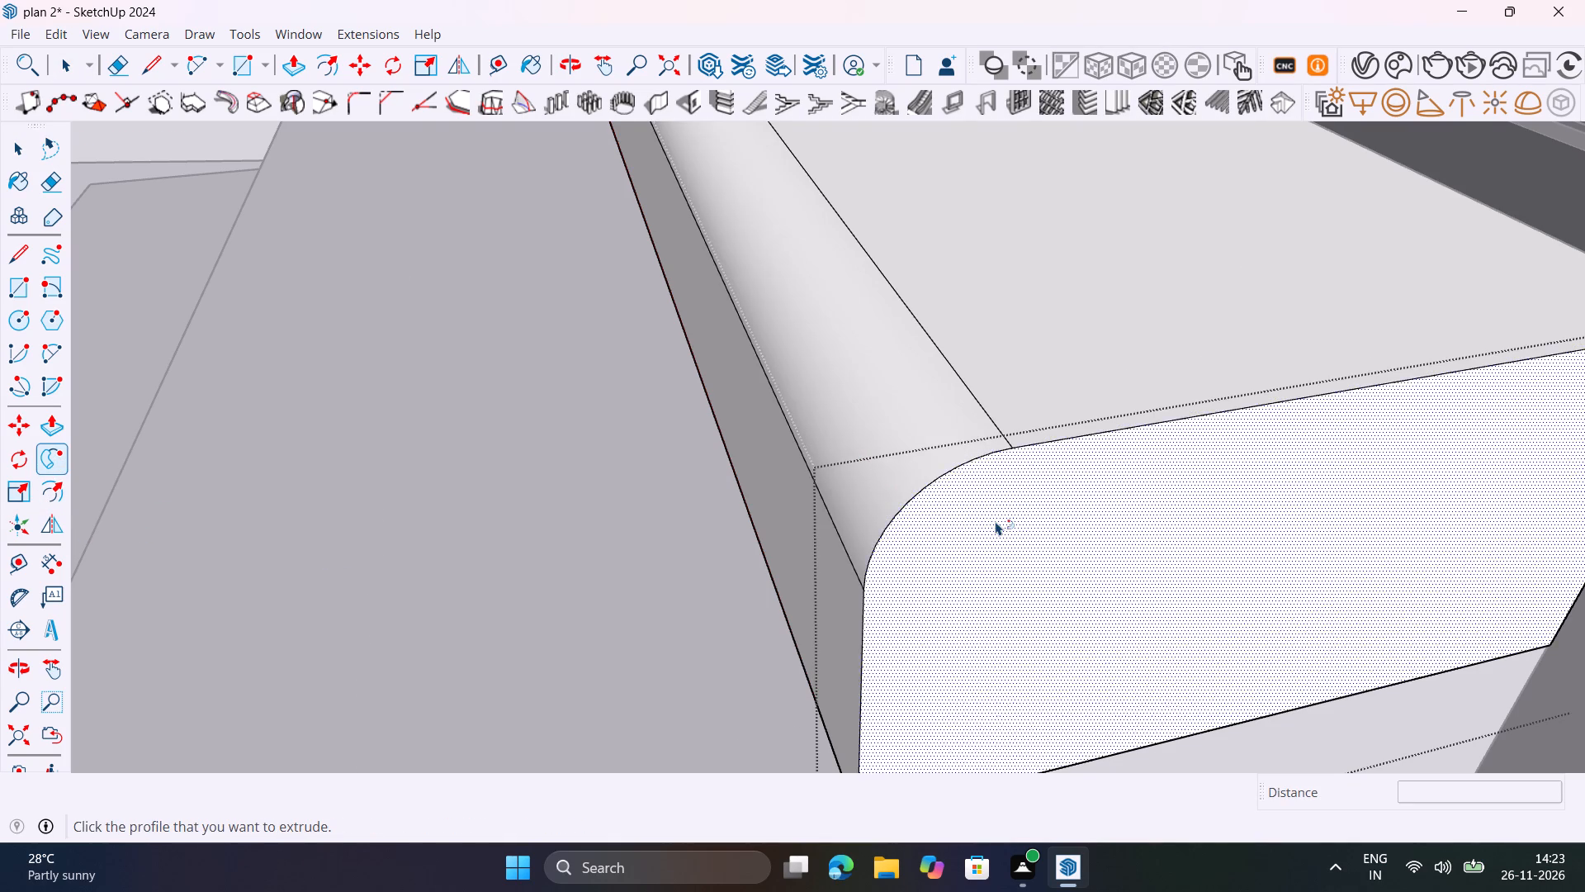
scroll(996, 521, down, 18)
middle_drag(986, 562, 859, 480)
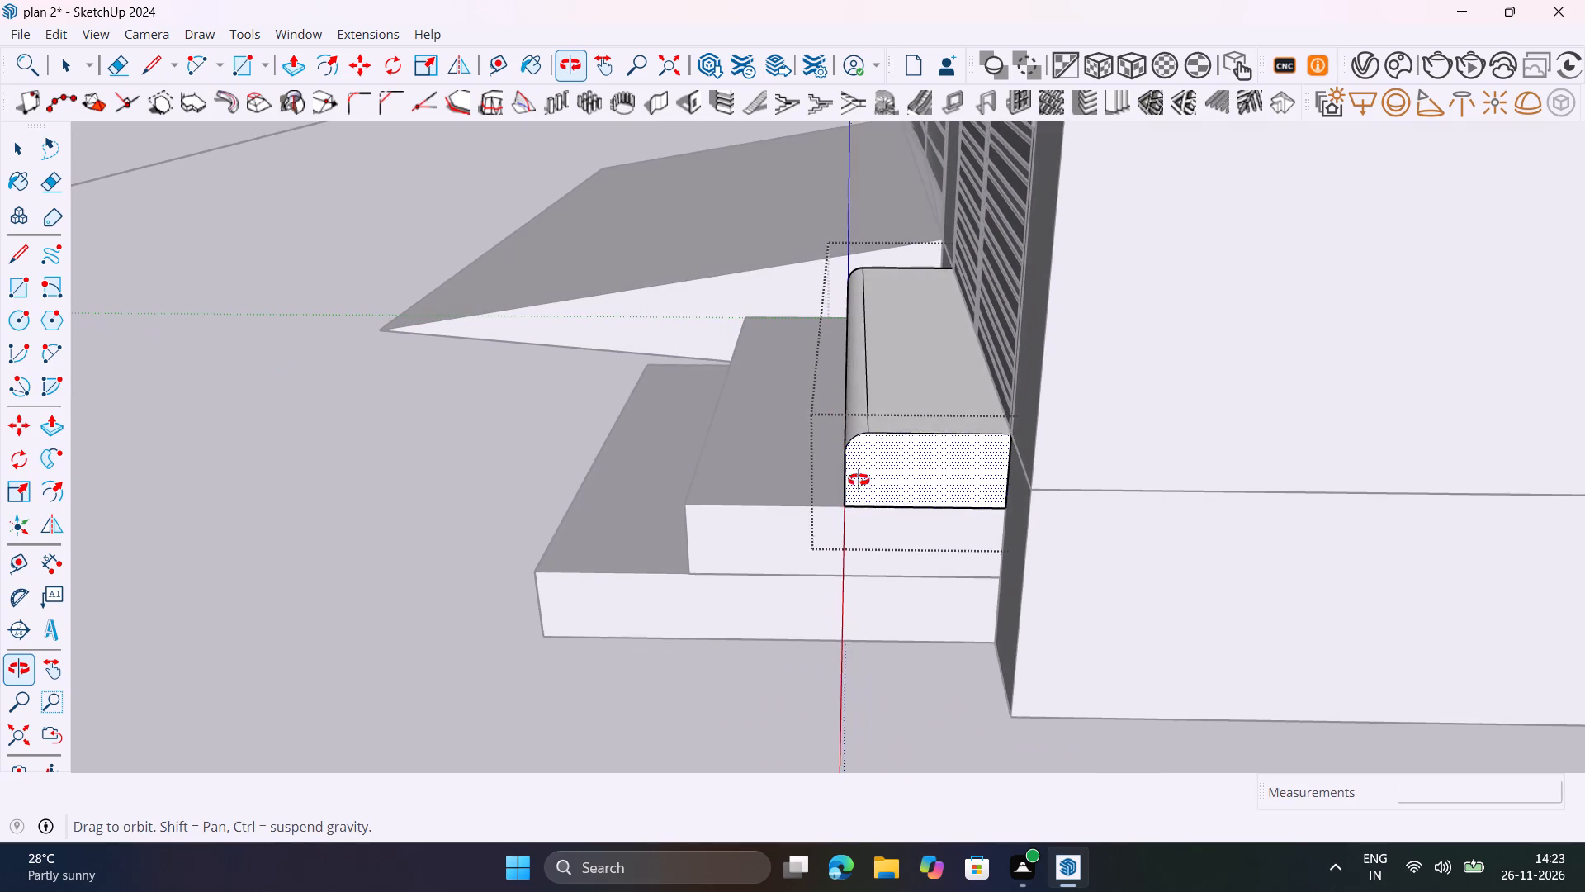
middle_drag(859, 480, 931, 450)
scroll(945, 406, up, 8)
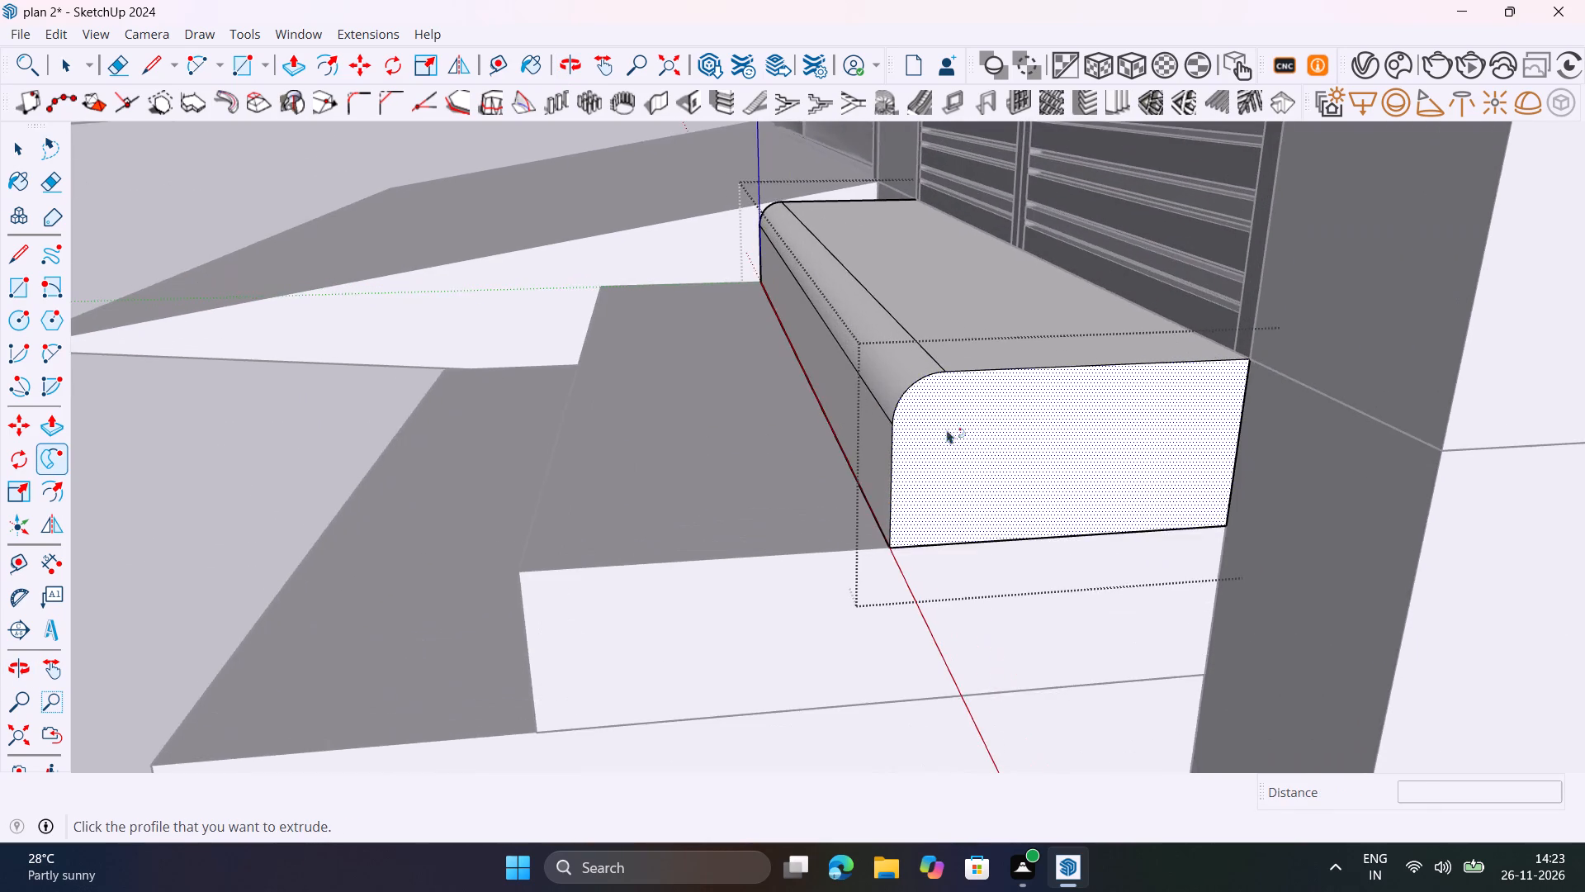
middle_drag(956, 439, 953, 500)
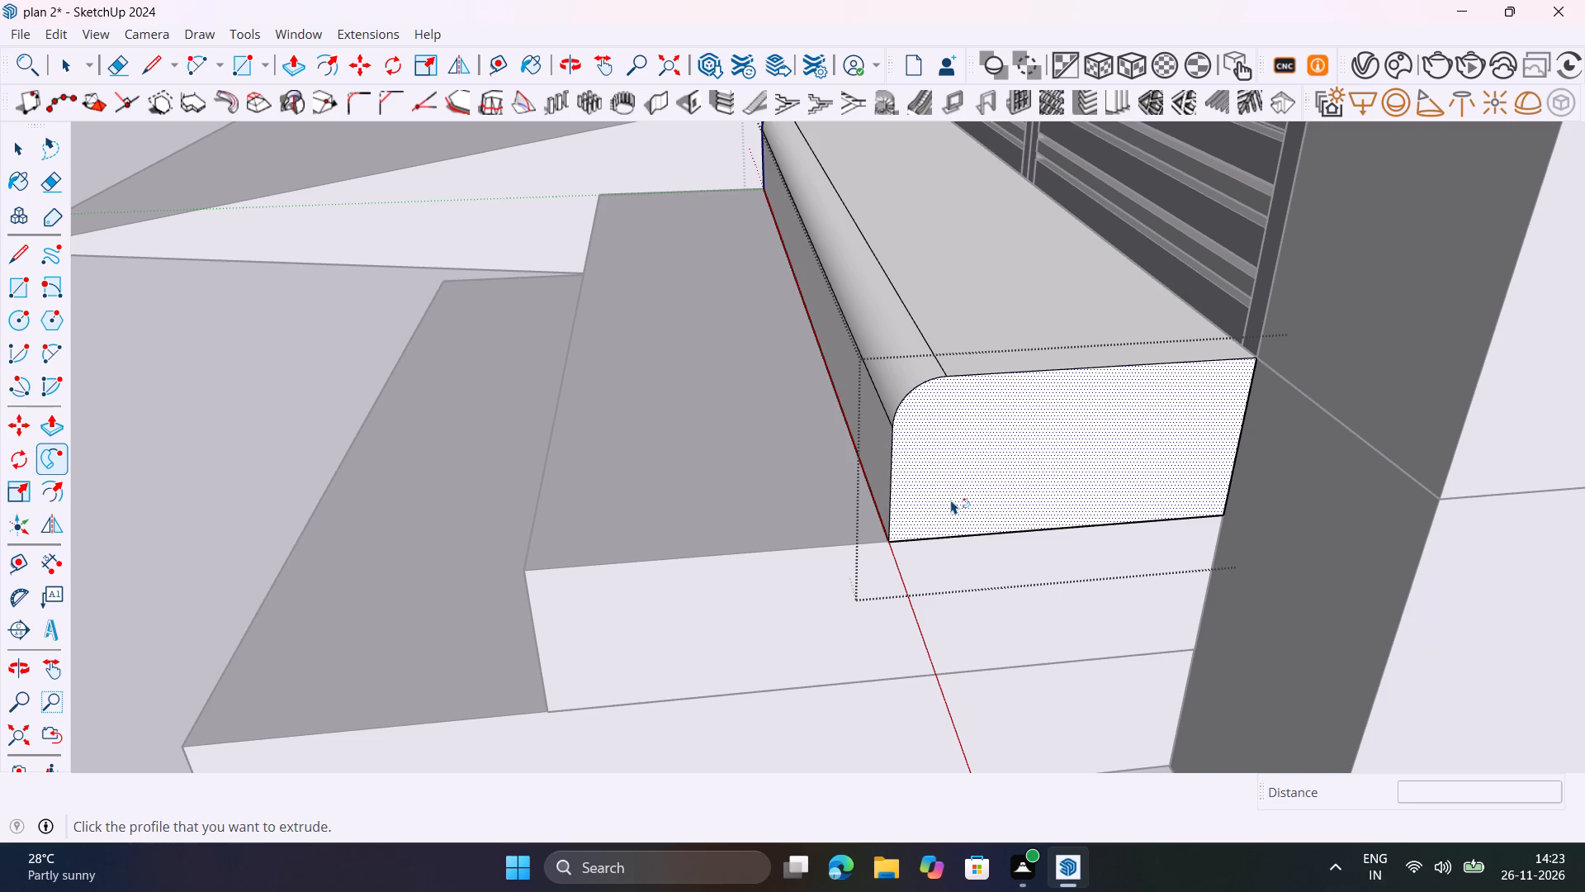
middle_drag(974, 510, 1082, 517)
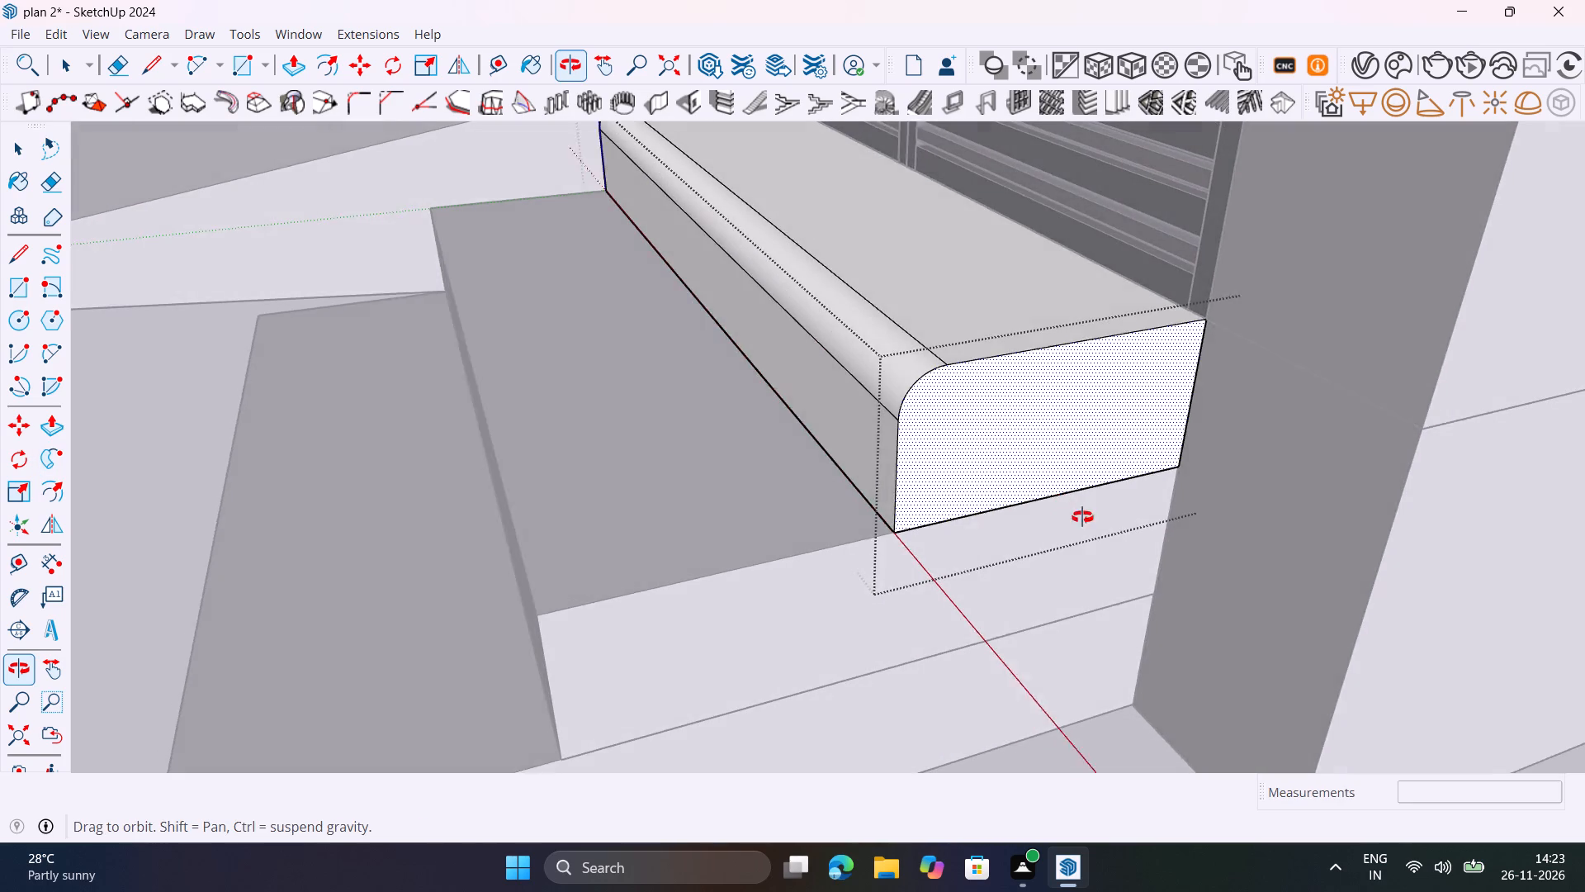
middle_drag(1082, 517, 1093, 520)
shift+middle_drag(922, 497, 956, 720)
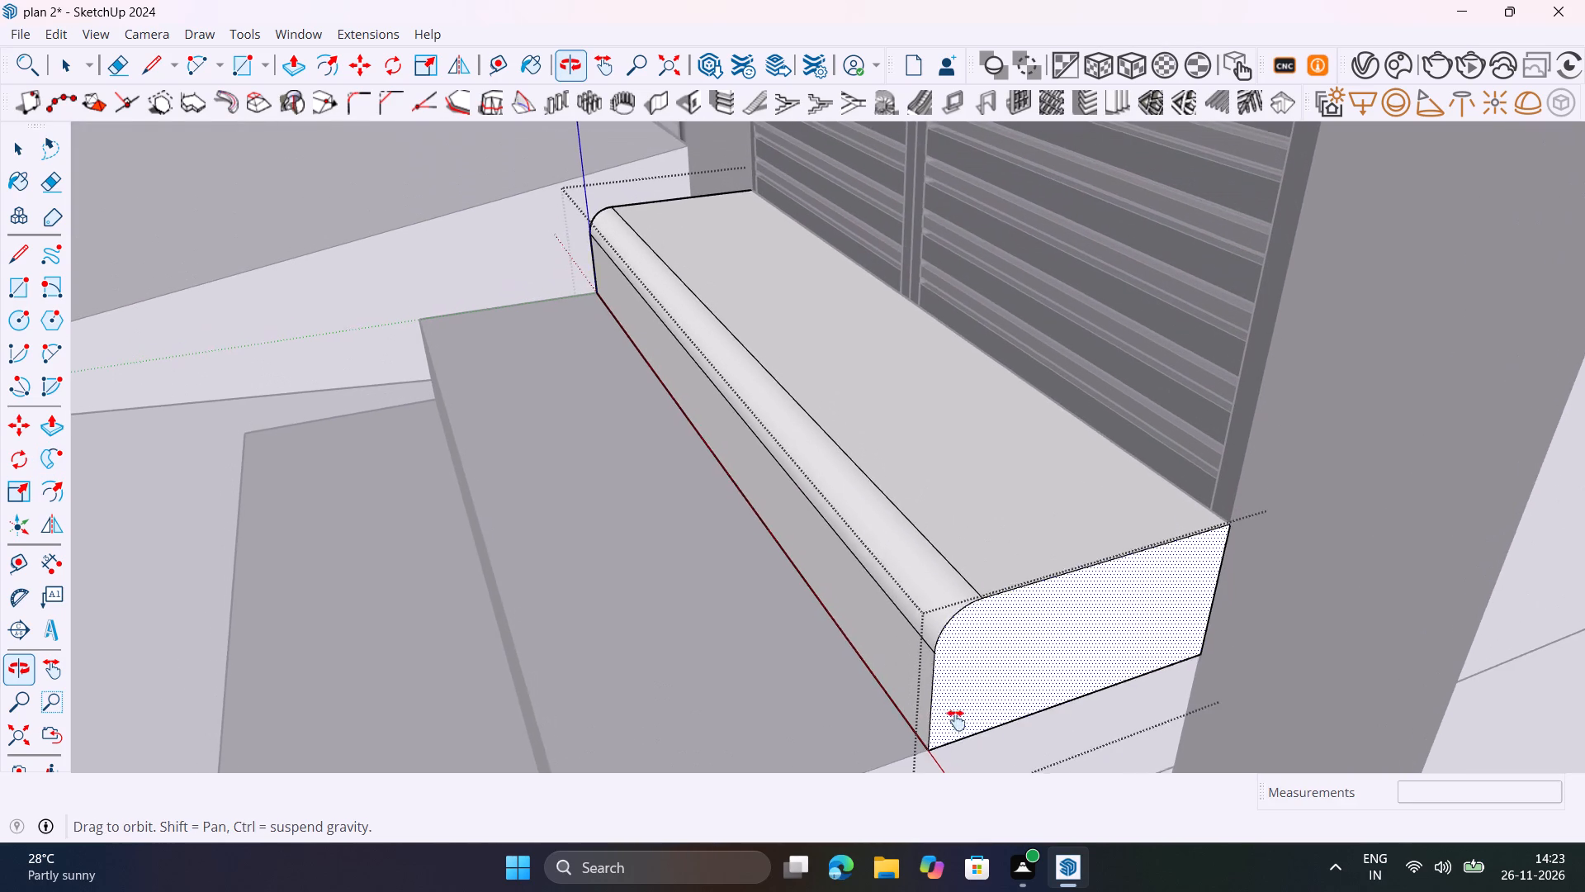
shift+middle_drag(956, 720, 956, 724)
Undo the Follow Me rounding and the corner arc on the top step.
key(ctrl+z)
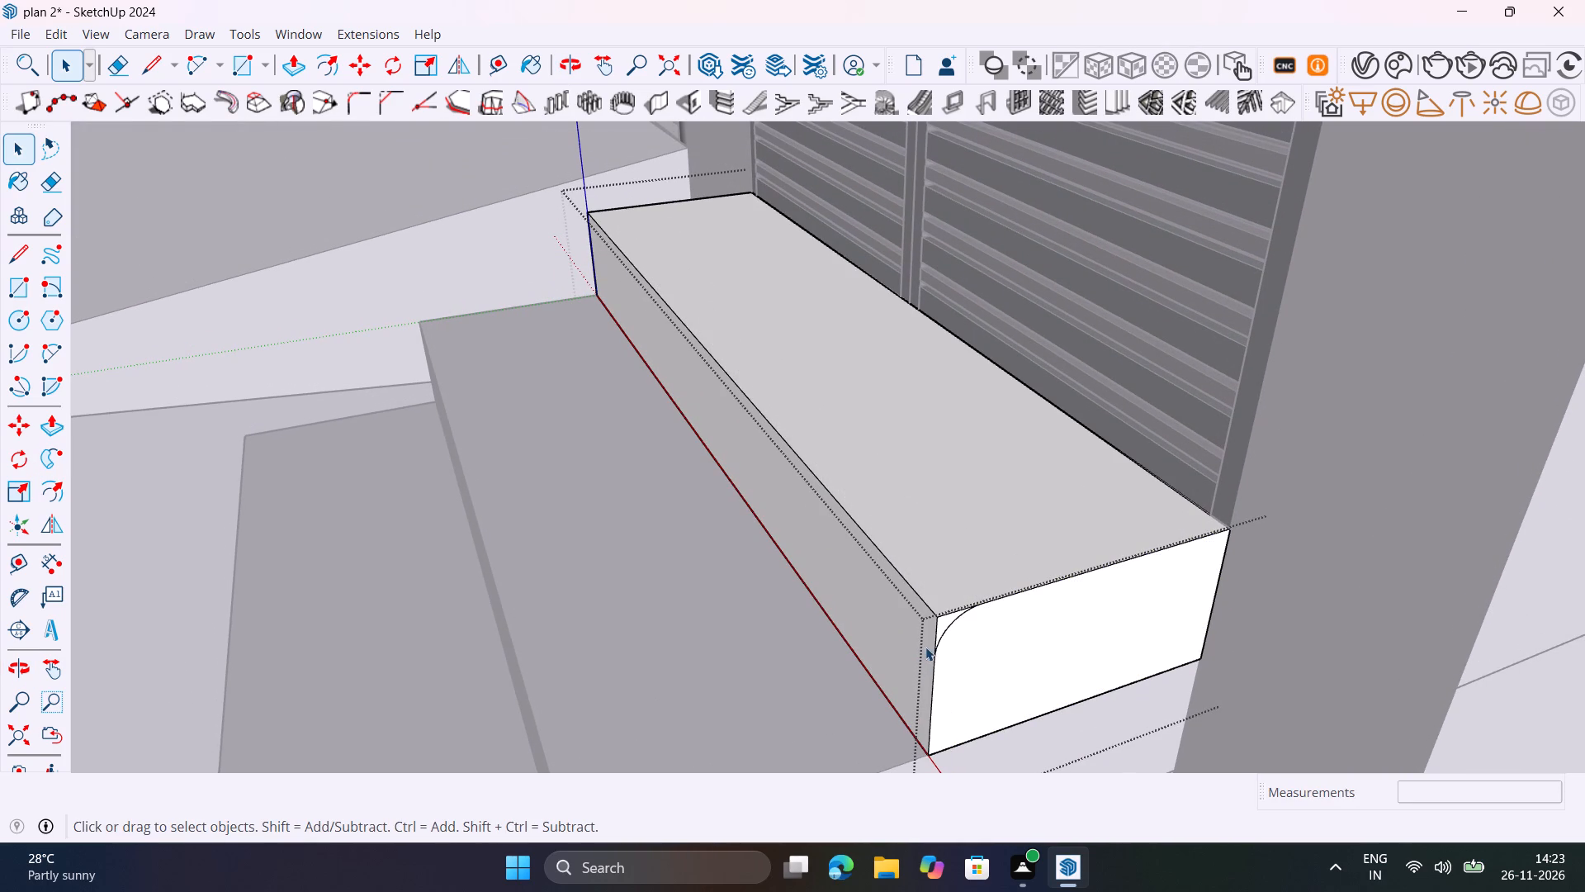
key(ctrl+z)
Copy the top step's upper front edge 1" down its front face.
scroll(920, 603, up, 5)
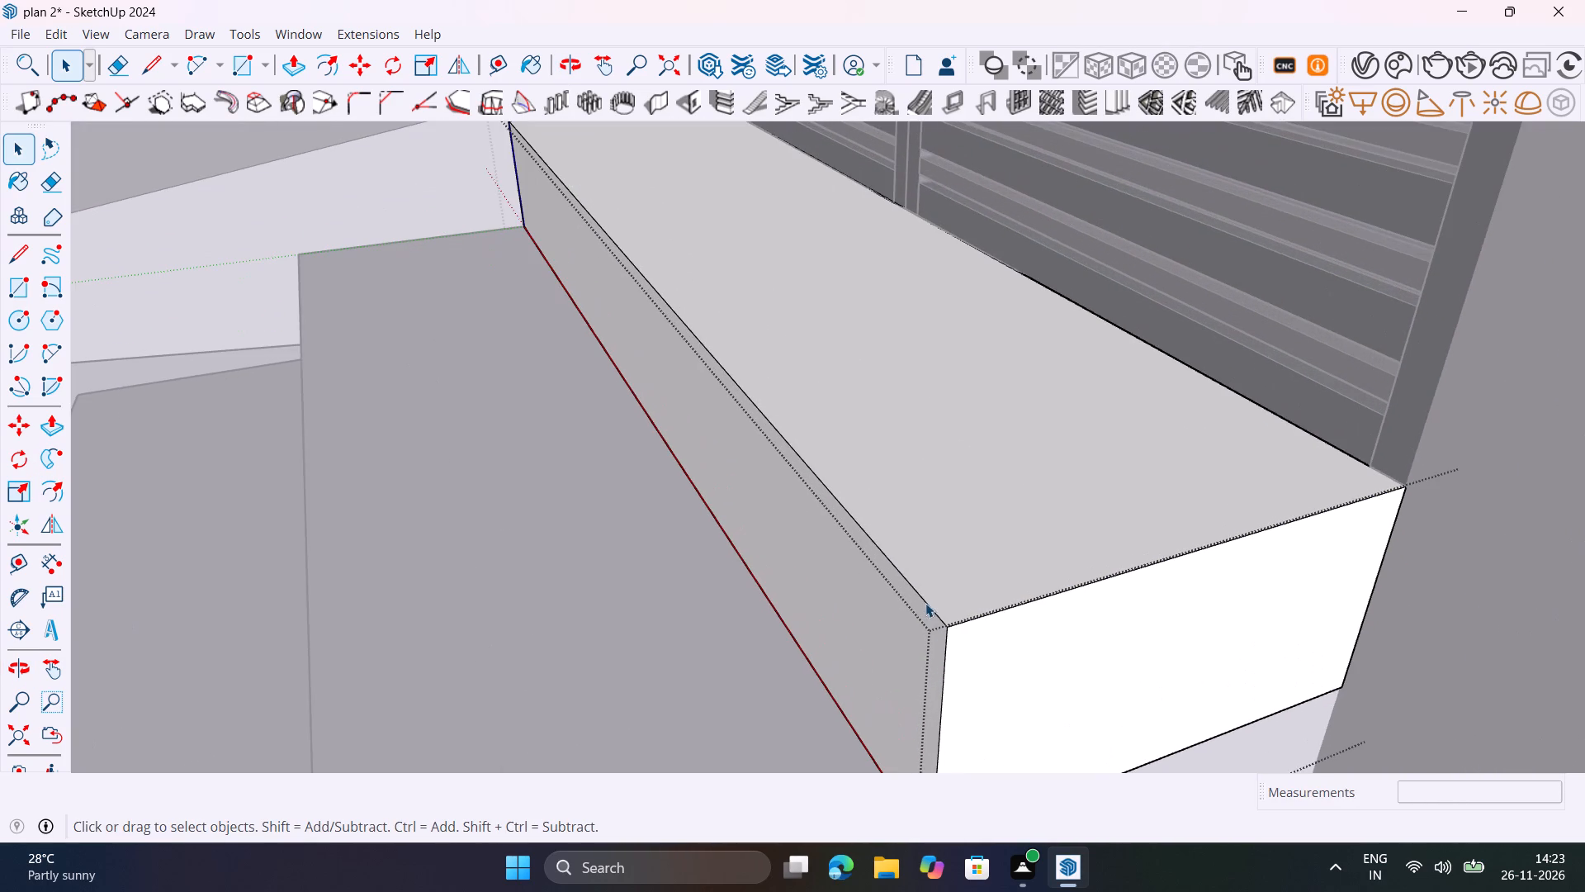
middle_drag(919, 613, 836, 562)
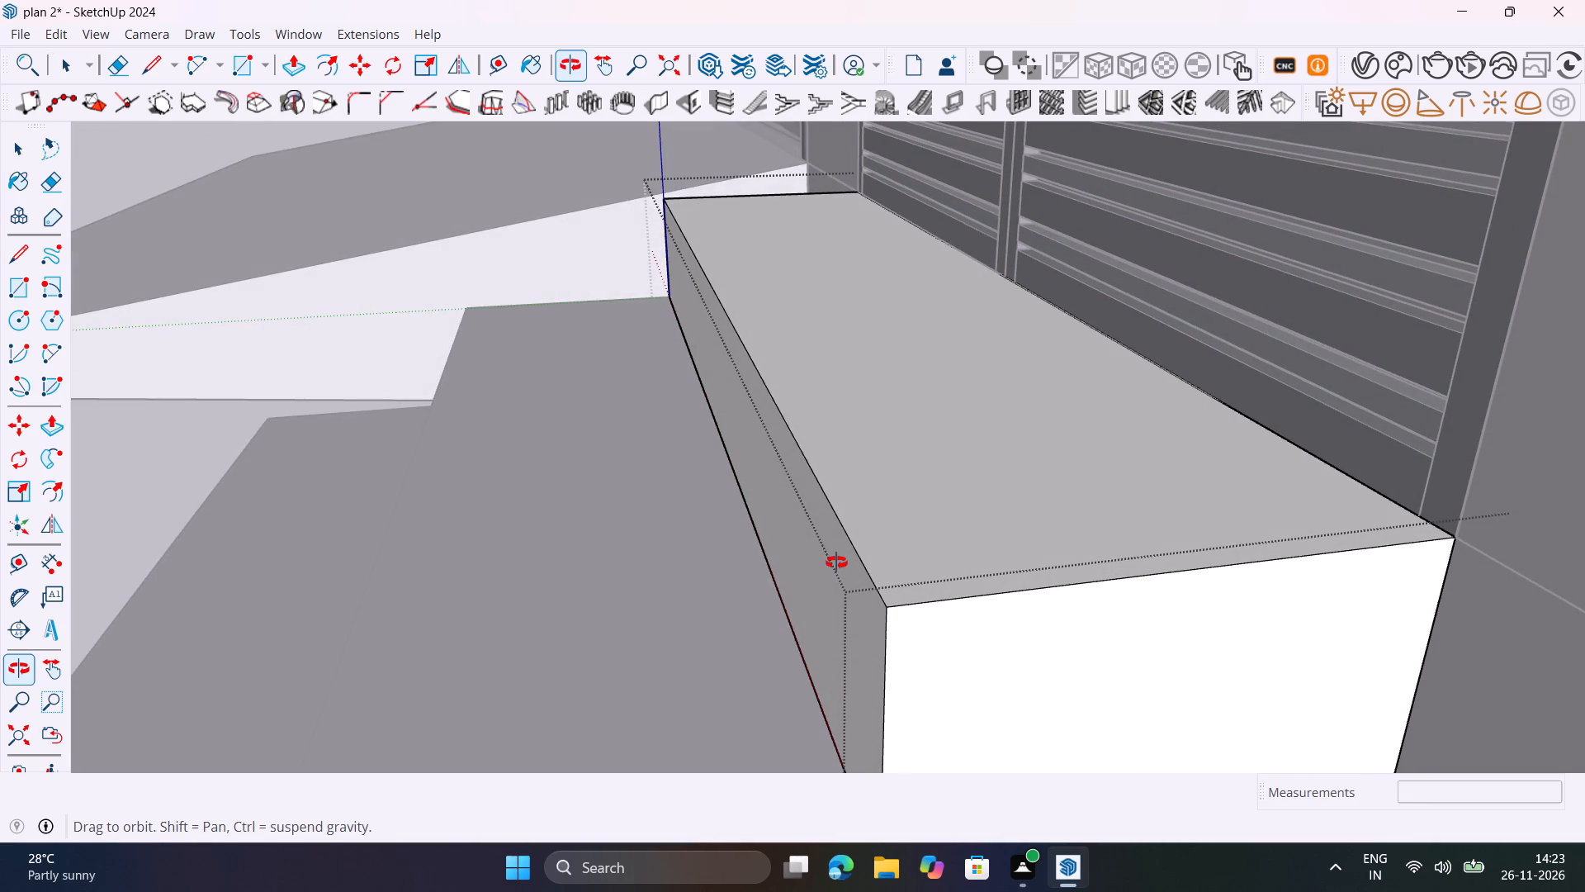
middle_drag(836, 562, 892, 517)
scroll(920, 565, up, 4)
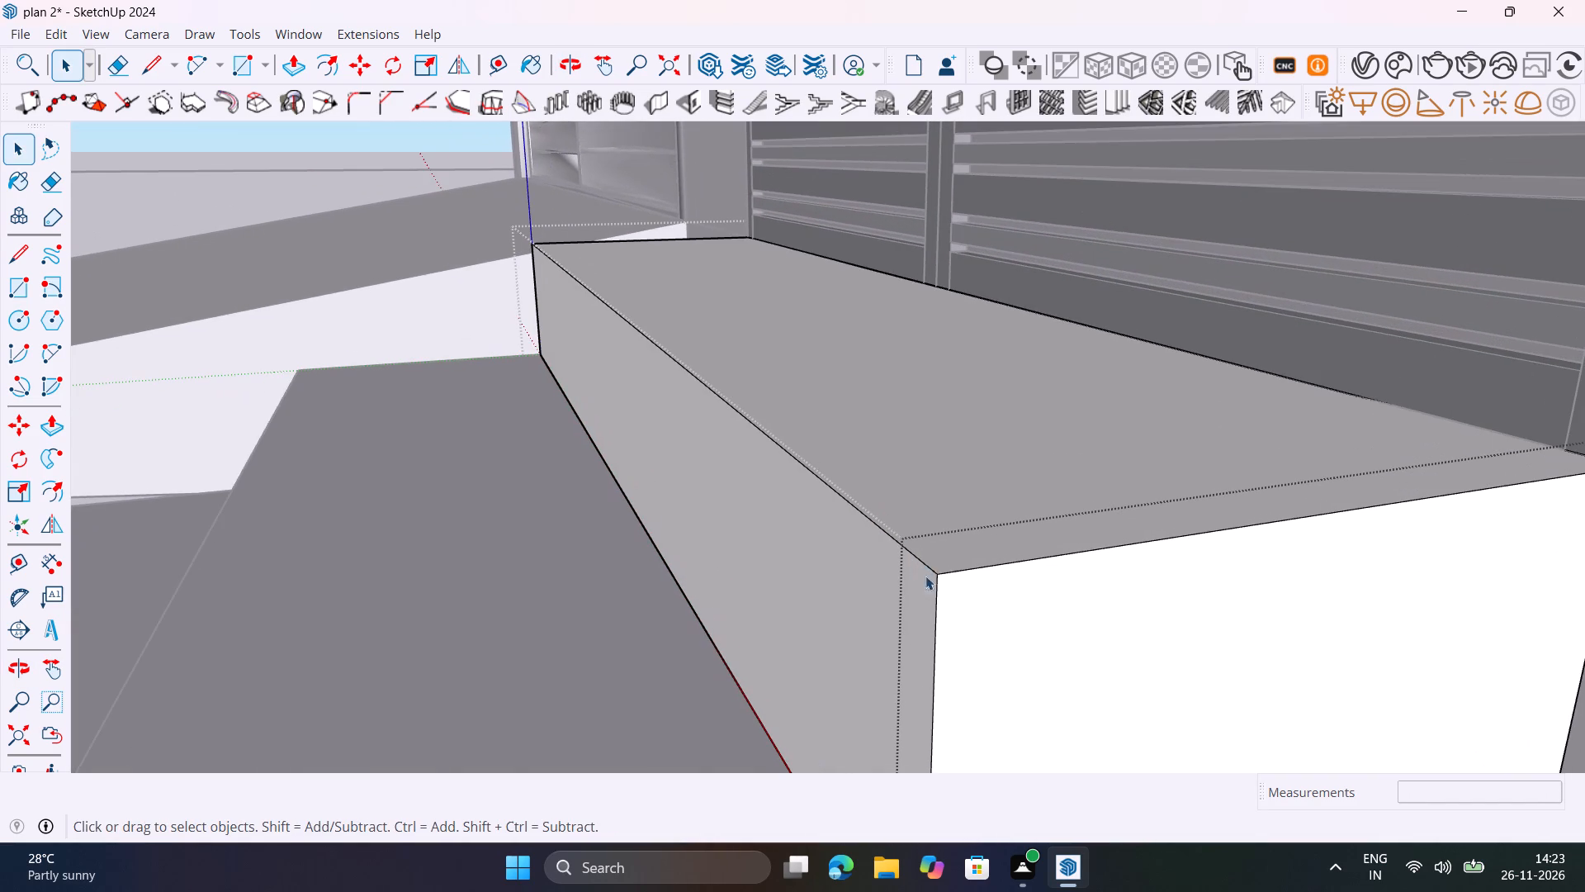
click(928, 567)
key(m)
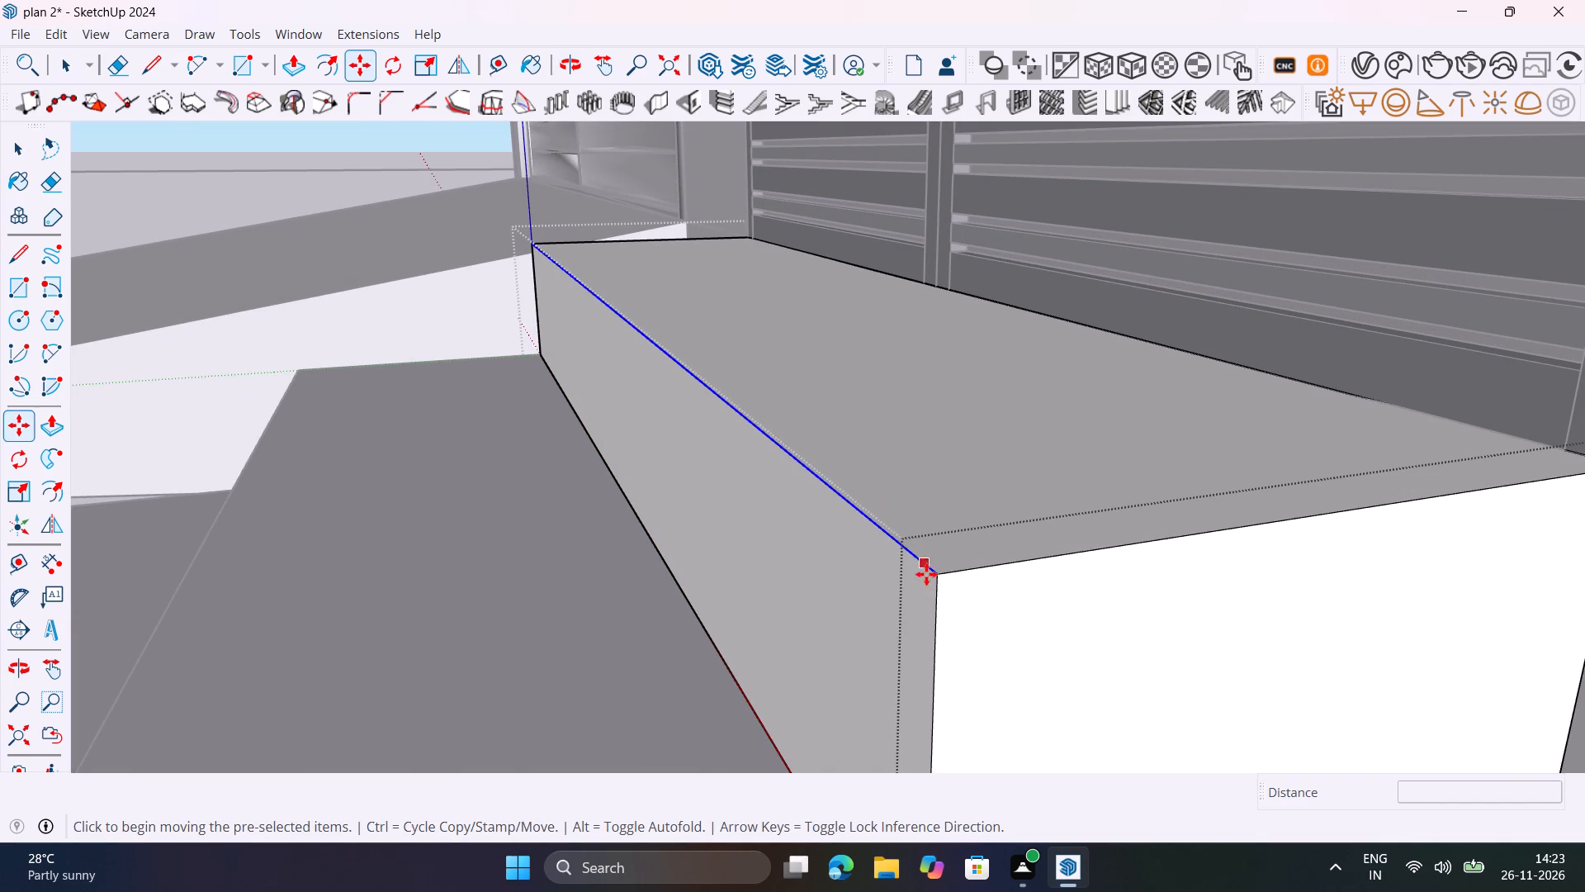
click(930, 579)
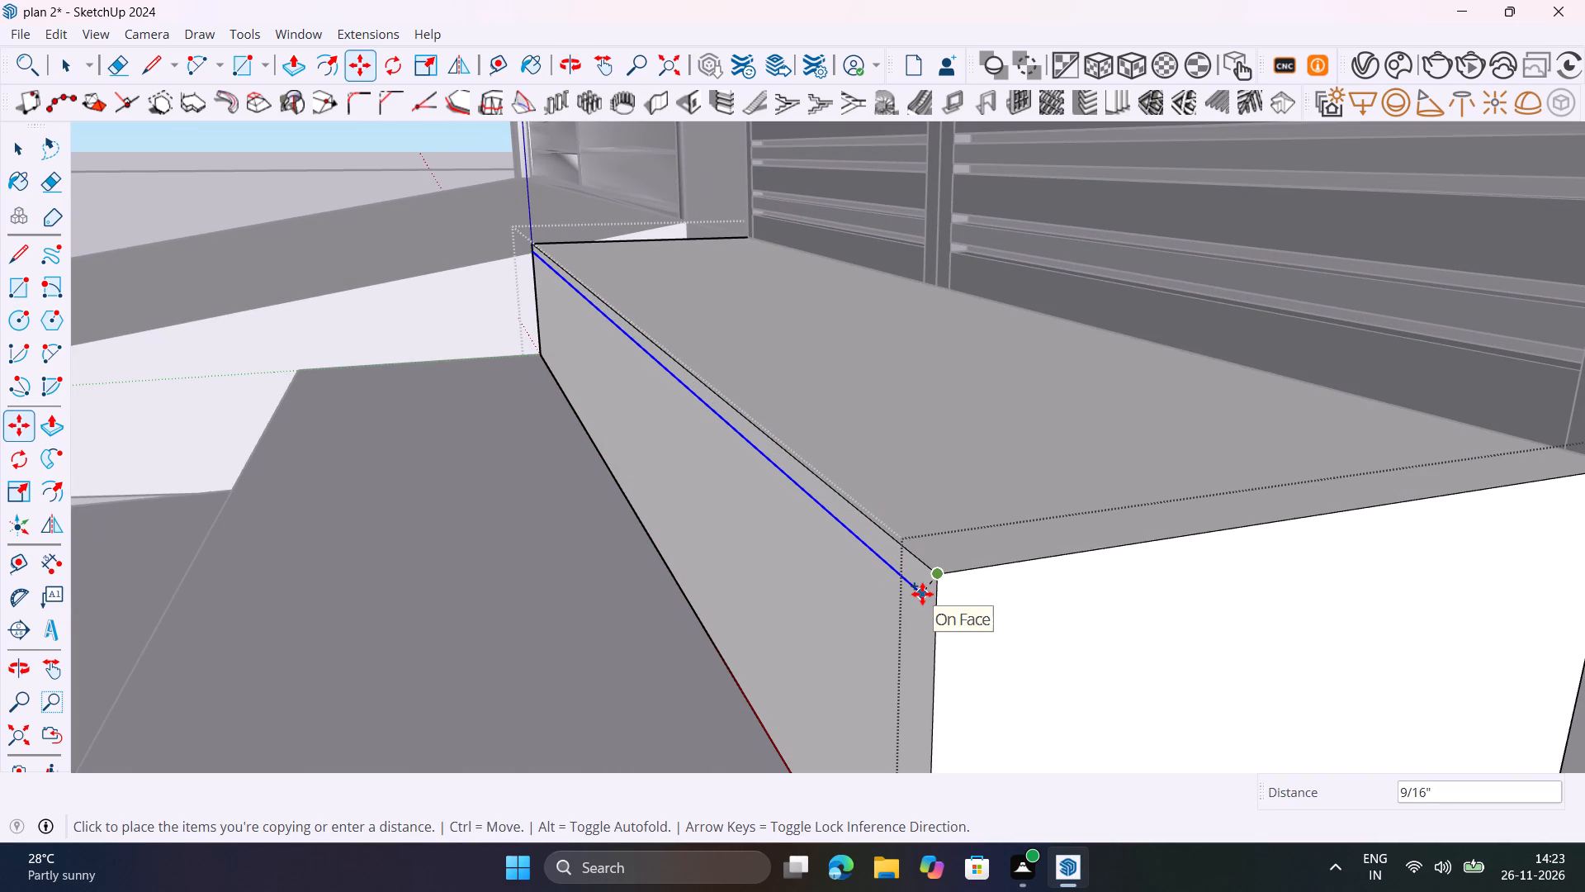
text(1")
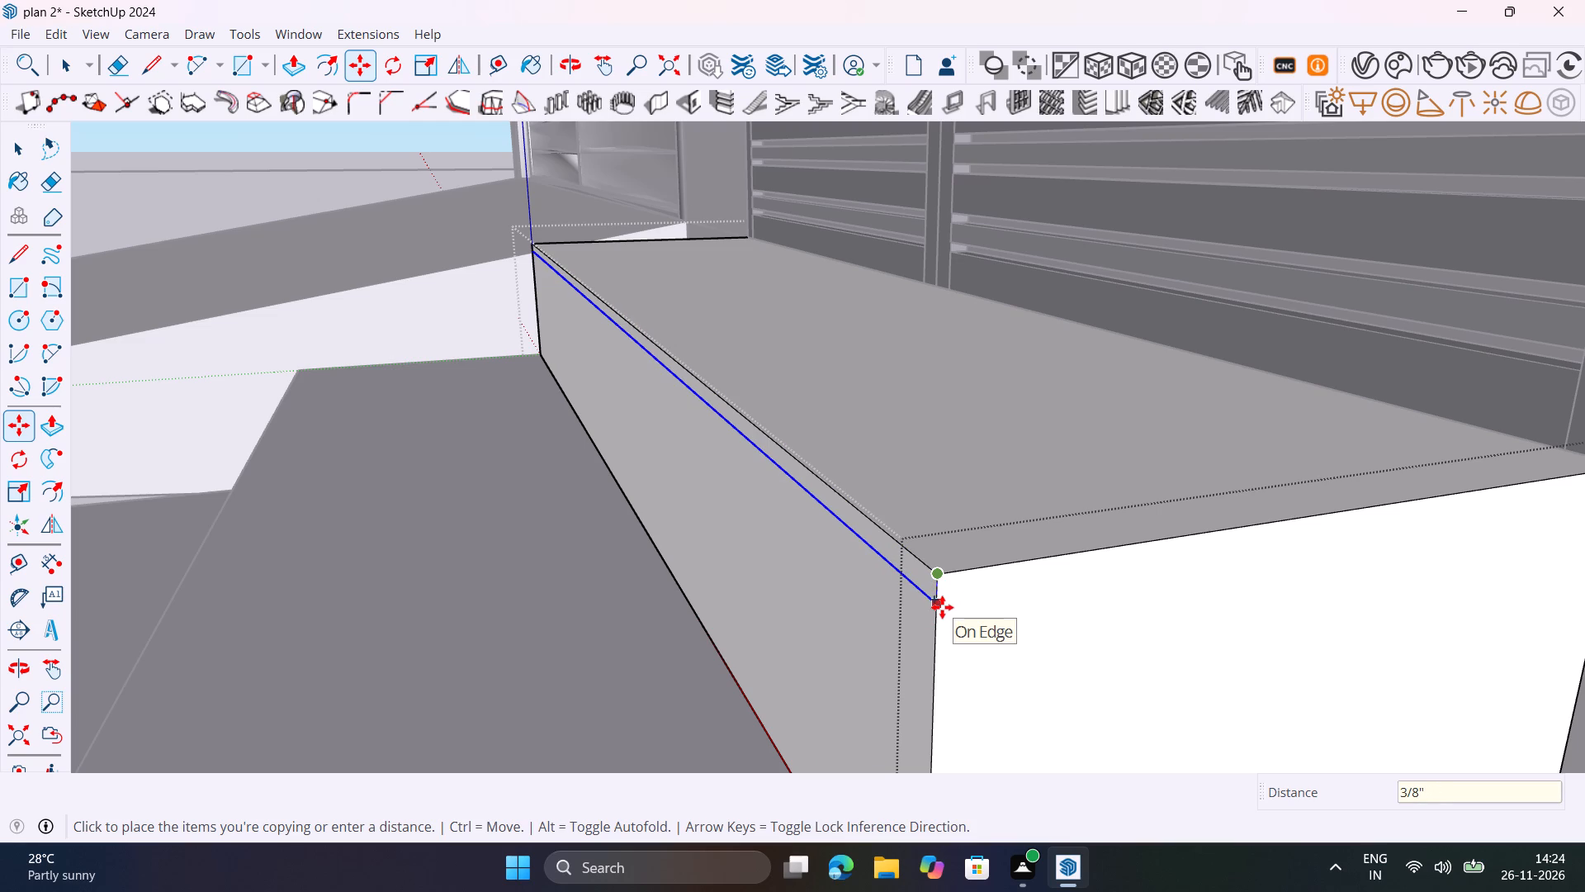
scroll(942, 607, up, 5)
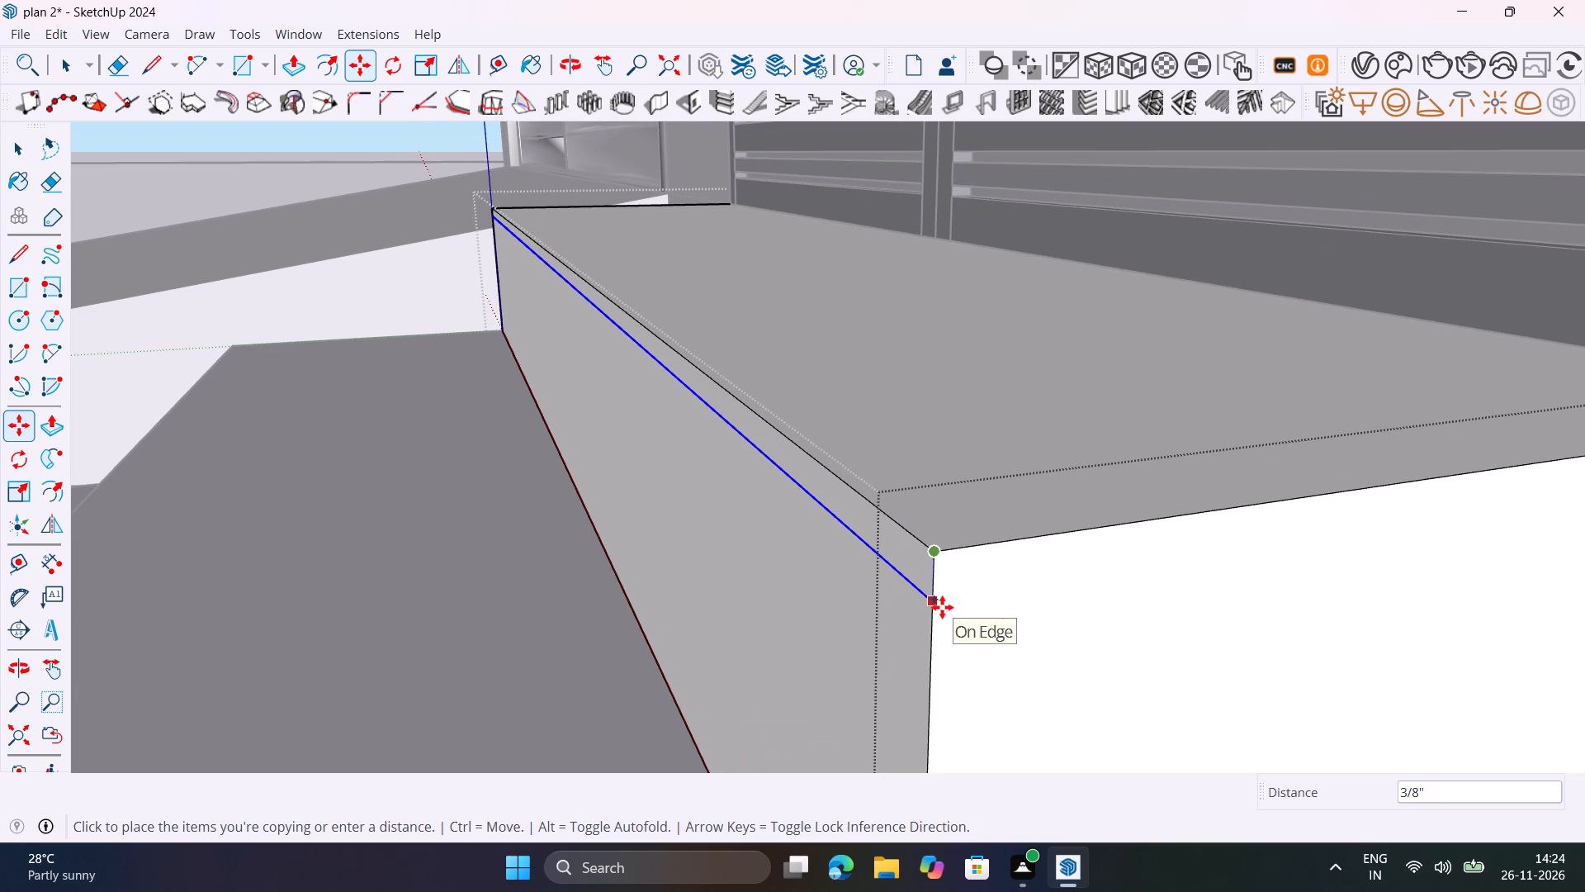
key(1)
key(shift+quotedbl)
key(Return)
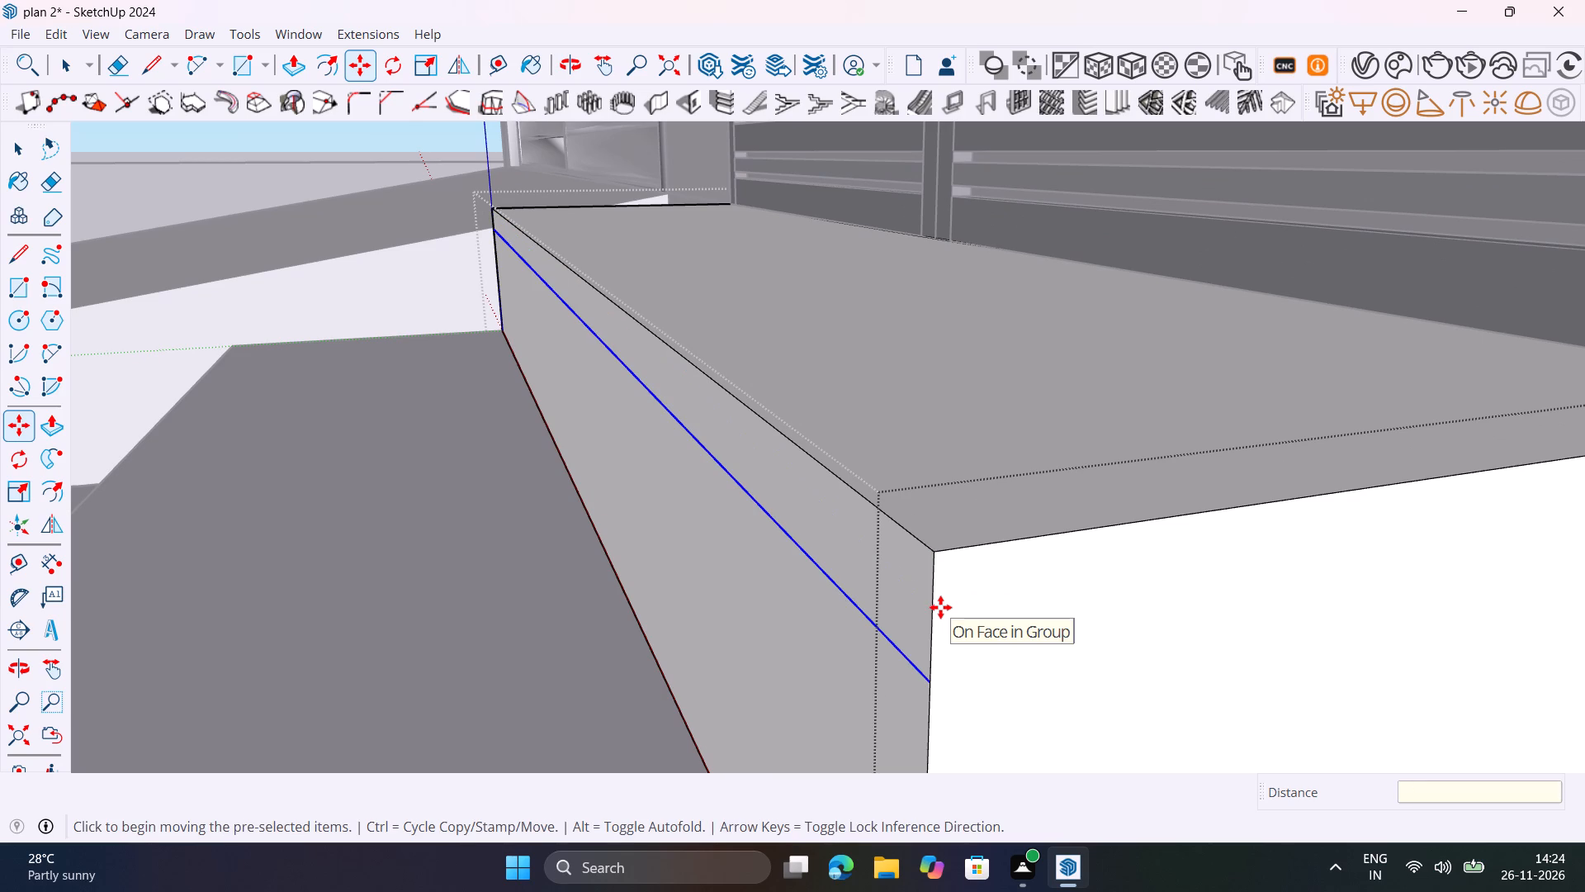
Push/Pull the narrow strip along the top of the step's front face outward by 1" as a projecting nosing.
key(space)
click(901, 600)
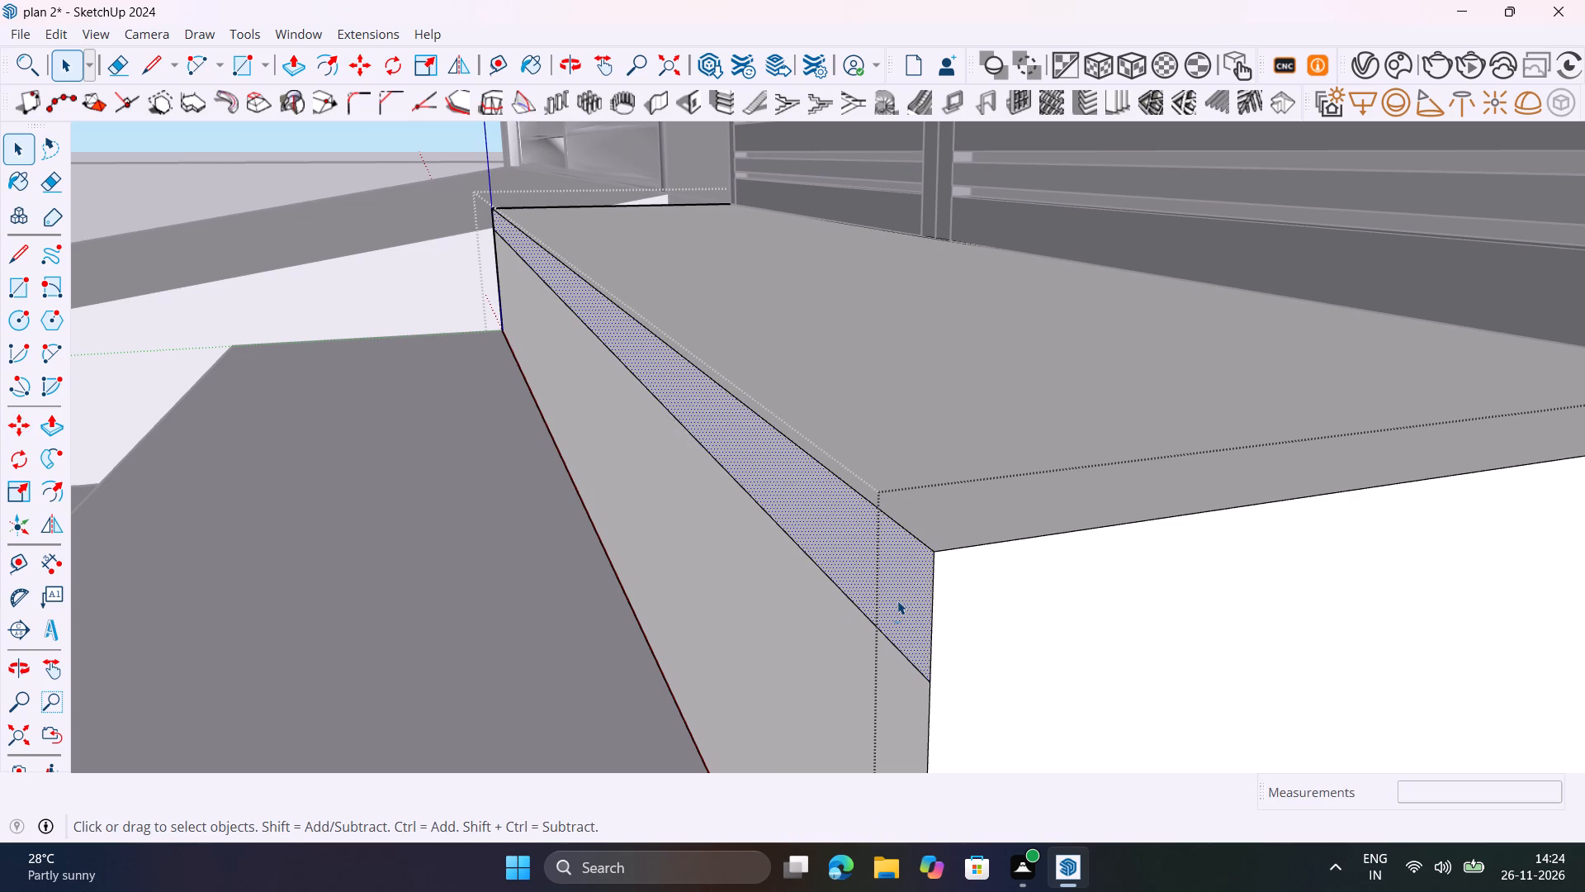
key(p)
click(897, 600)
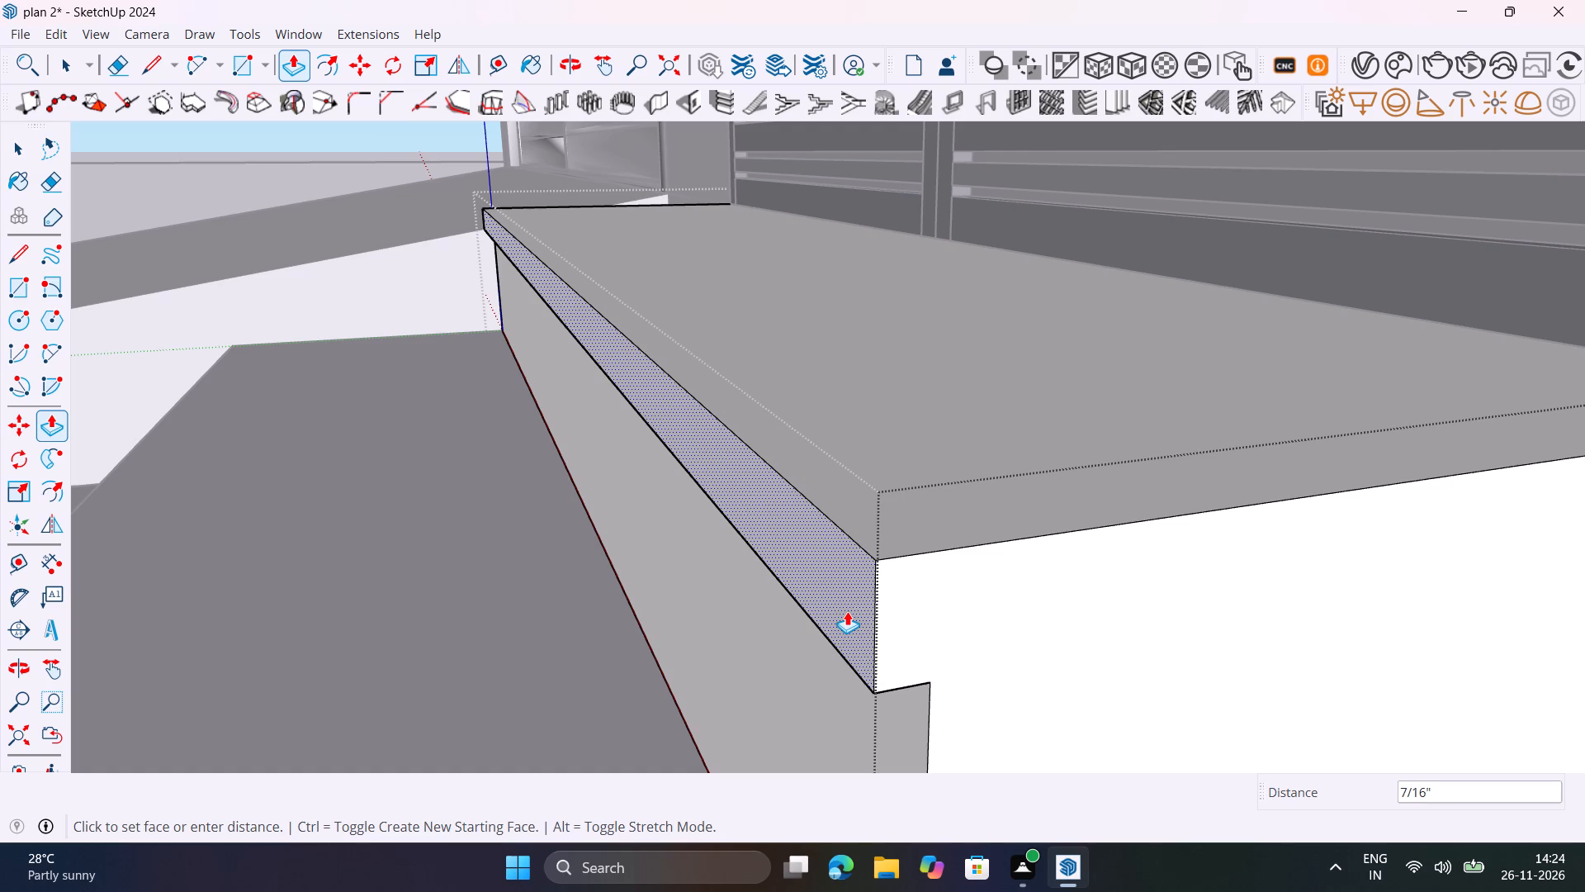
text(1")
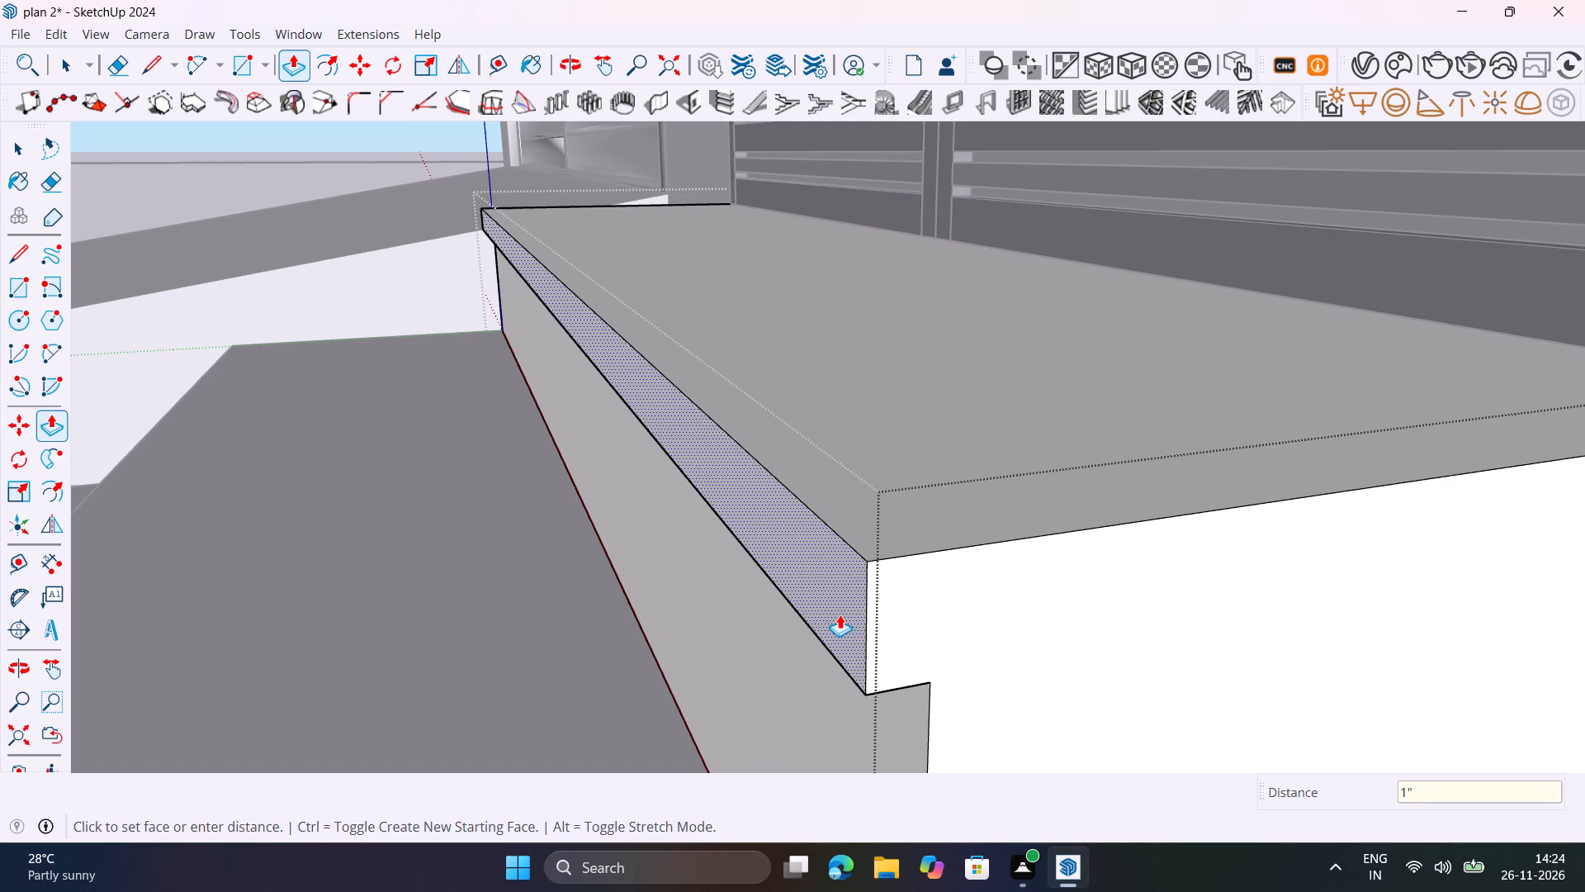
key(Return)
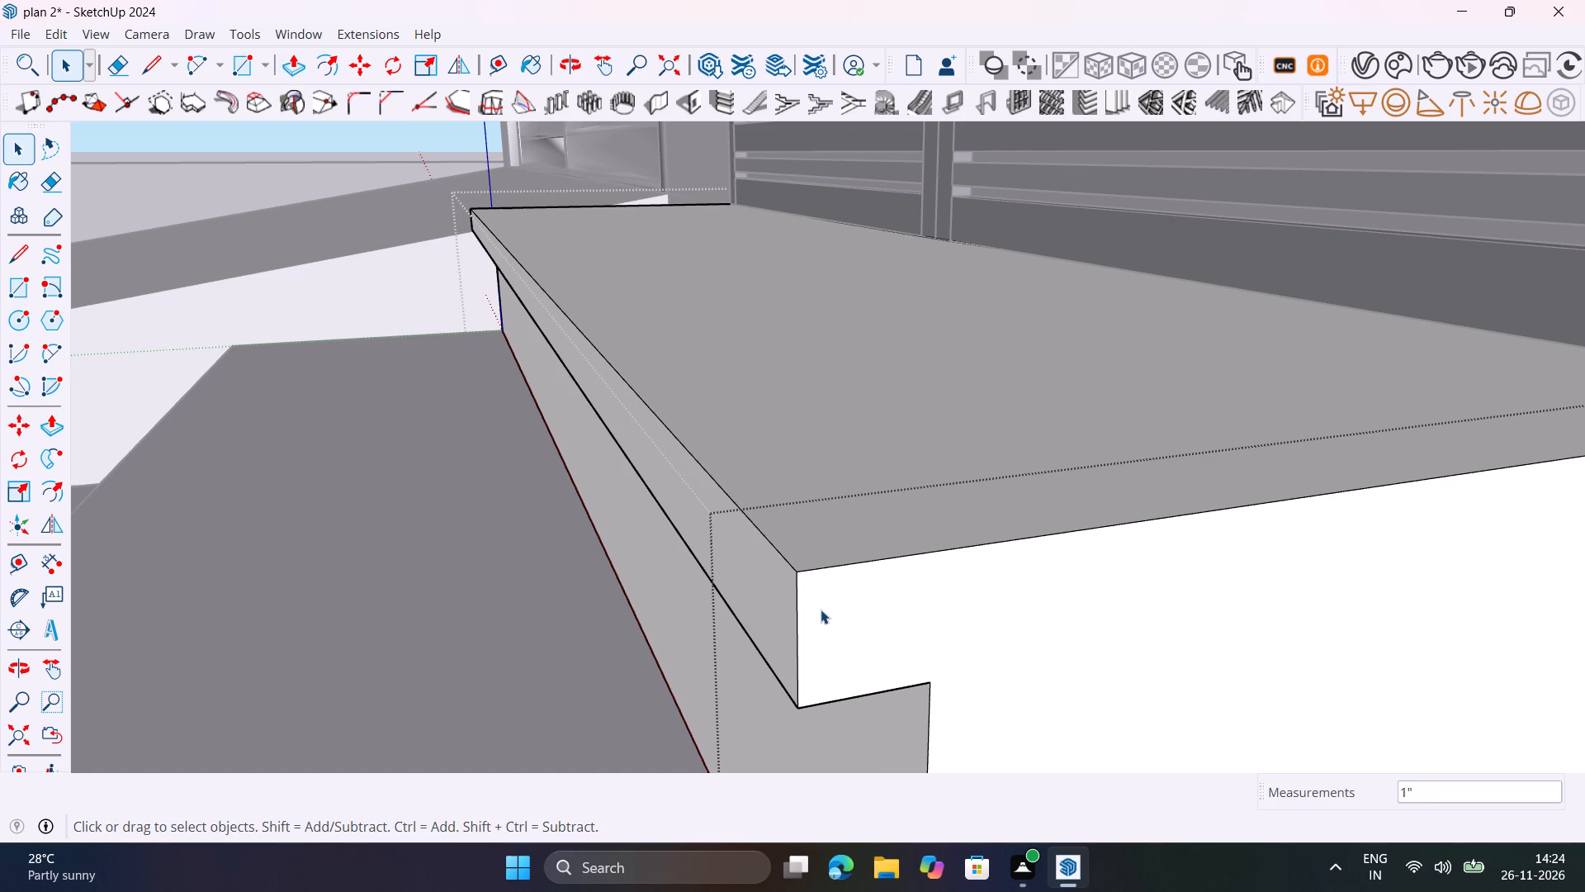
Draw tangent arcs about 11/16" across at the upper and lower front corners of the nosing's end face.
scroll(821, 610, down, 20)
scroll(821, 610, down, 3)
scroll(816, 601, up, 6)
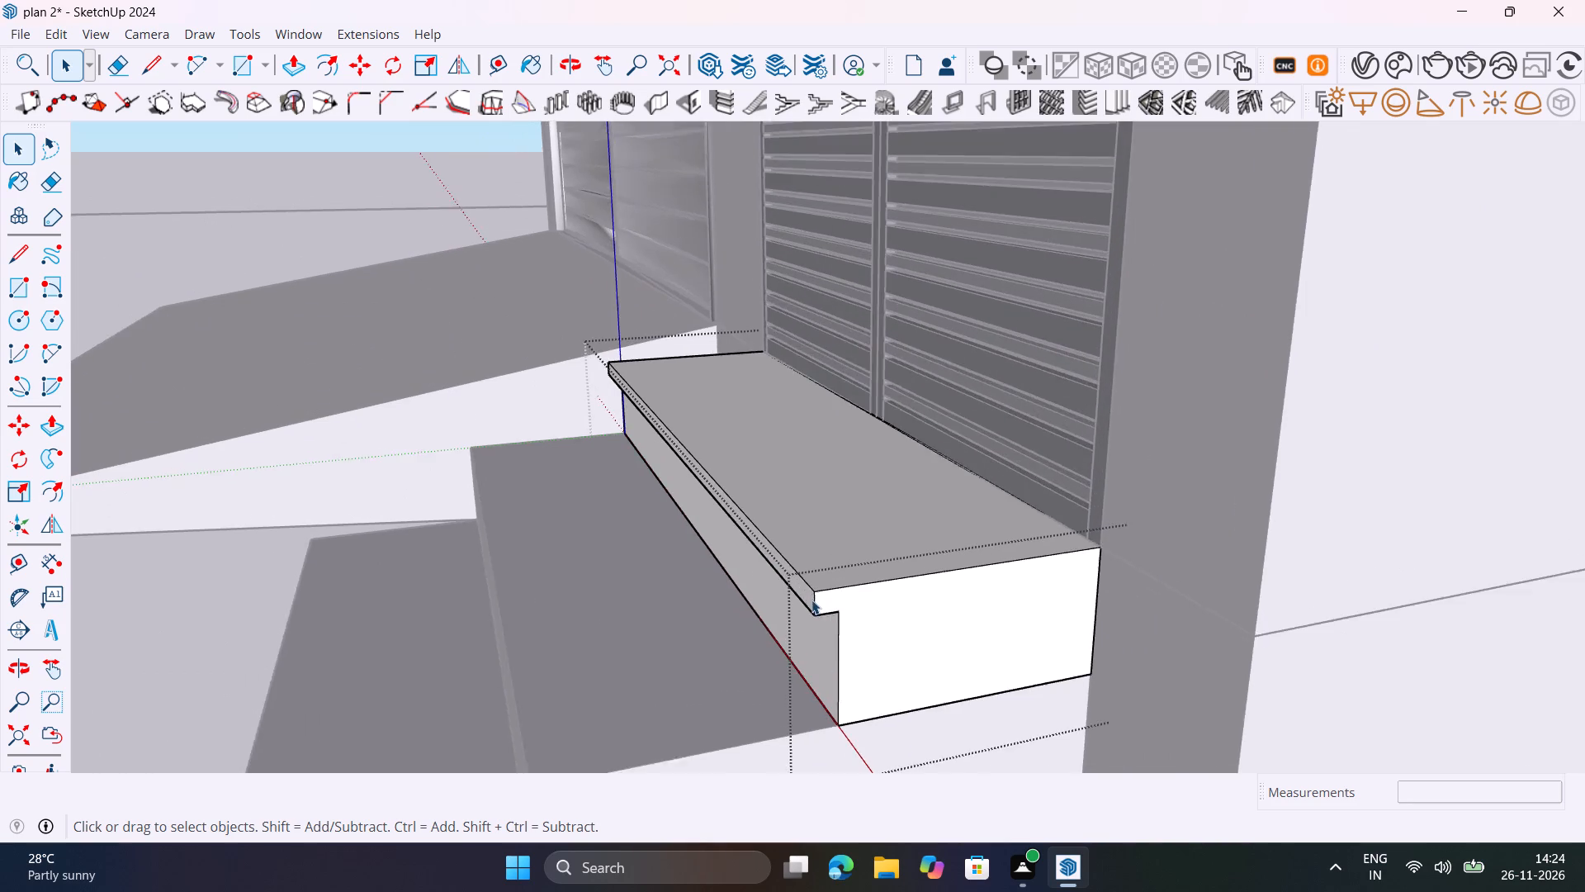
scroll(811, 600, up, 13)
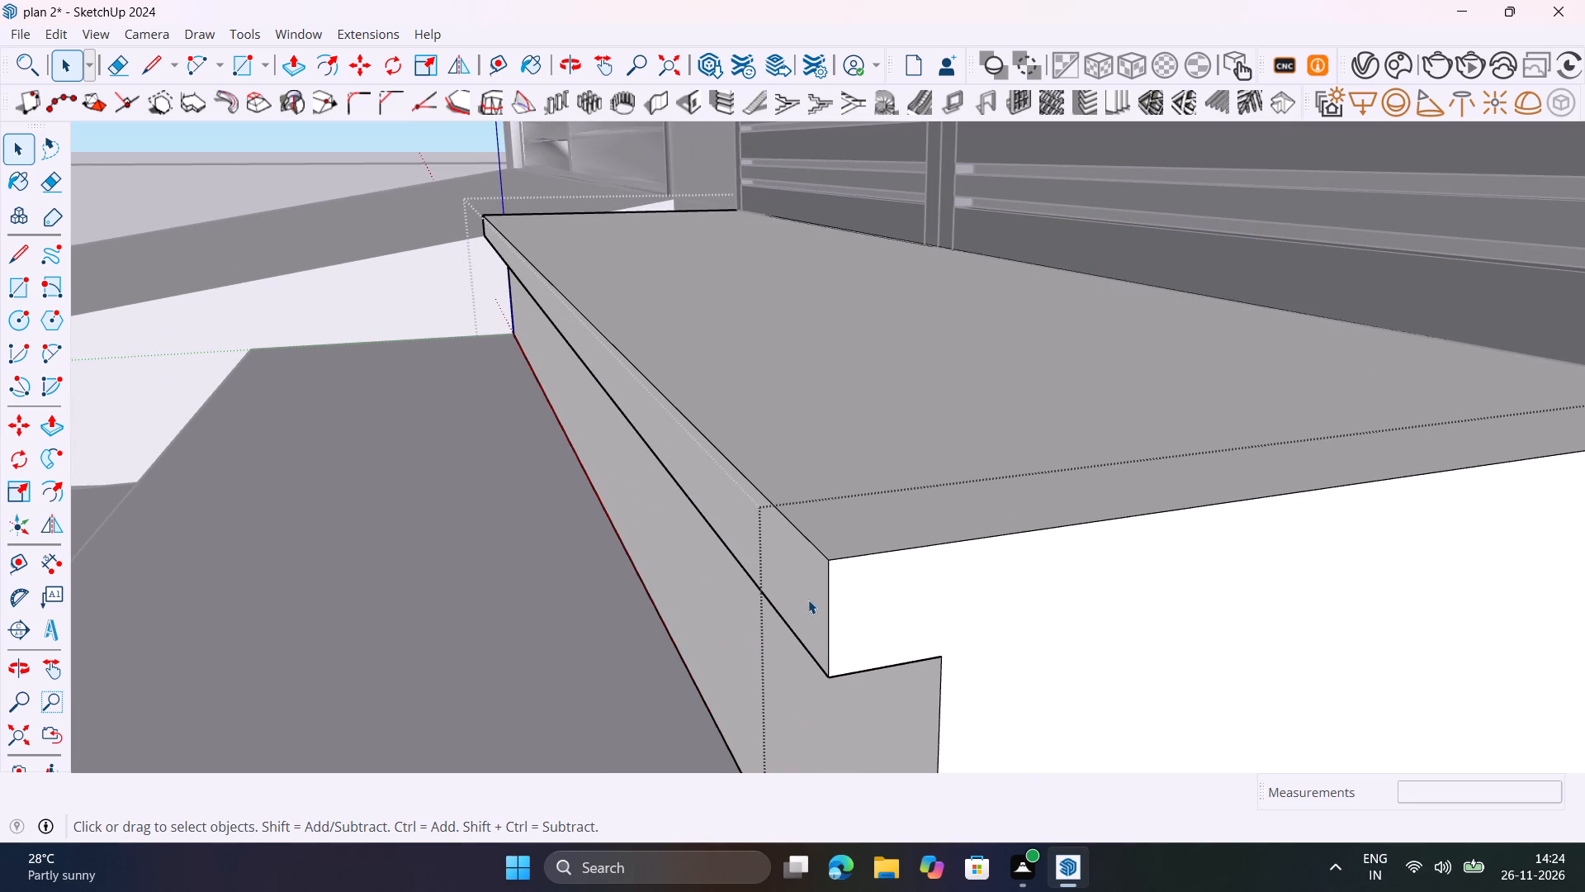
middle_drag(849, 648, 1144, 558)
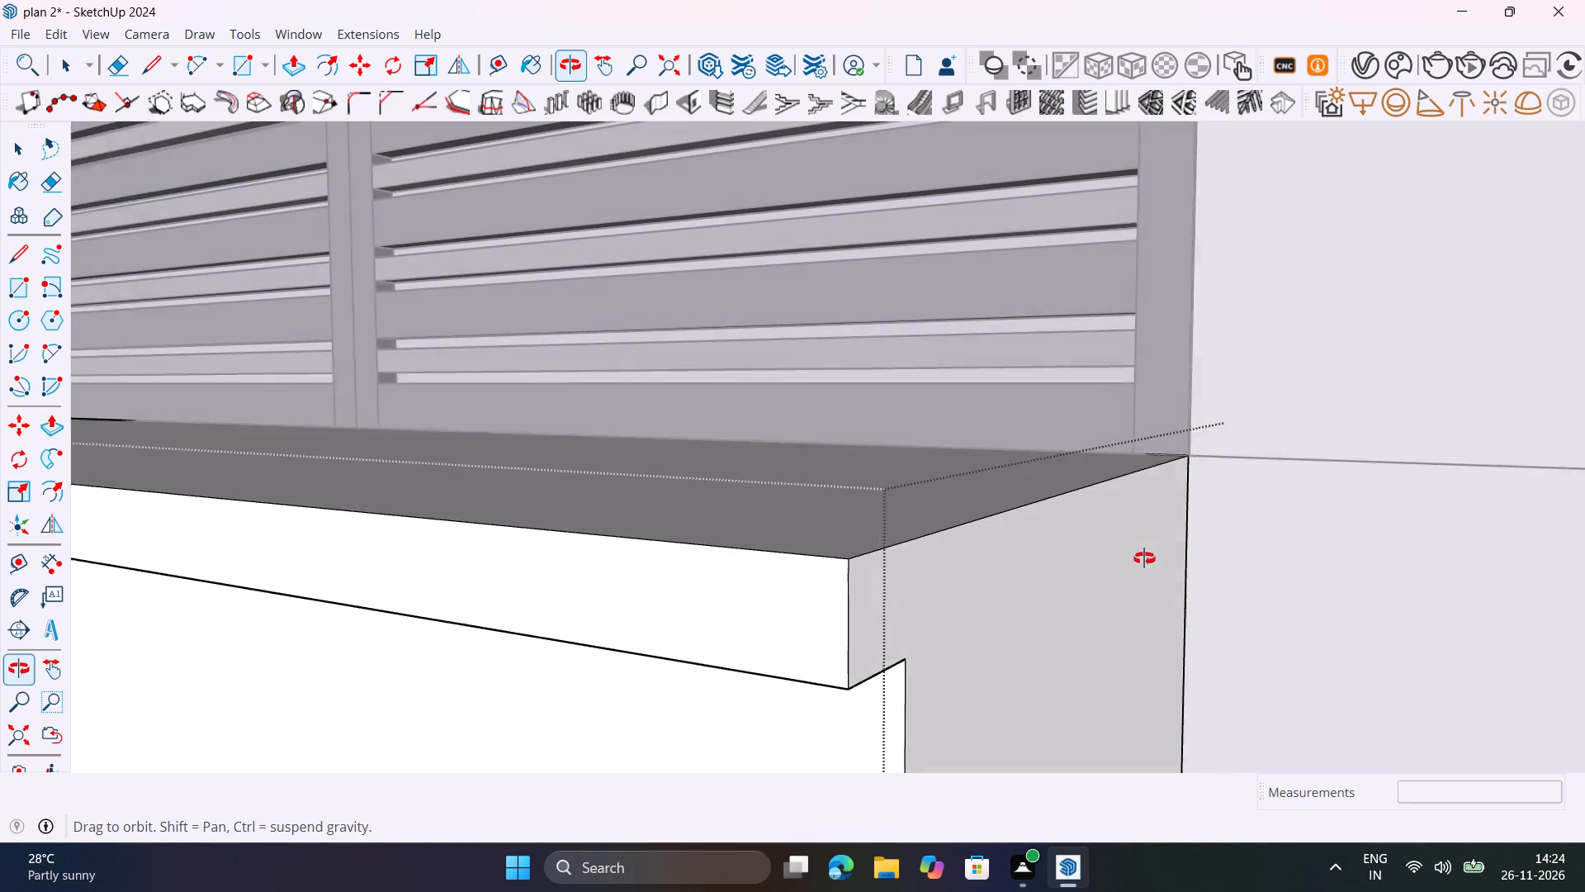
middle_drag(1144, 558, 819, 574)
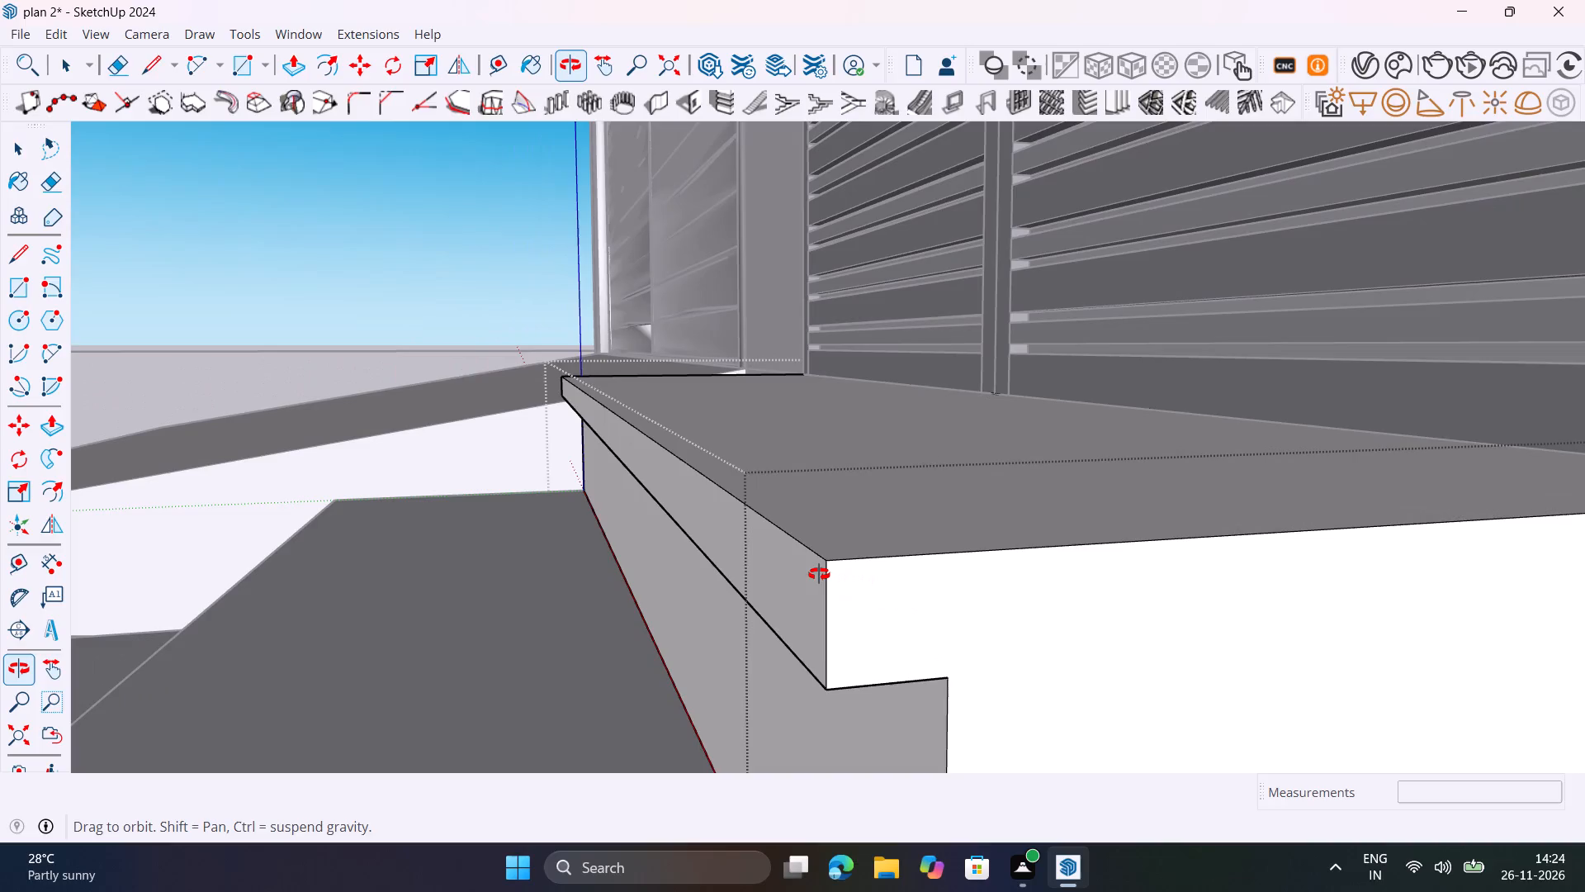
middle_drag(819, 574, 808, 598)
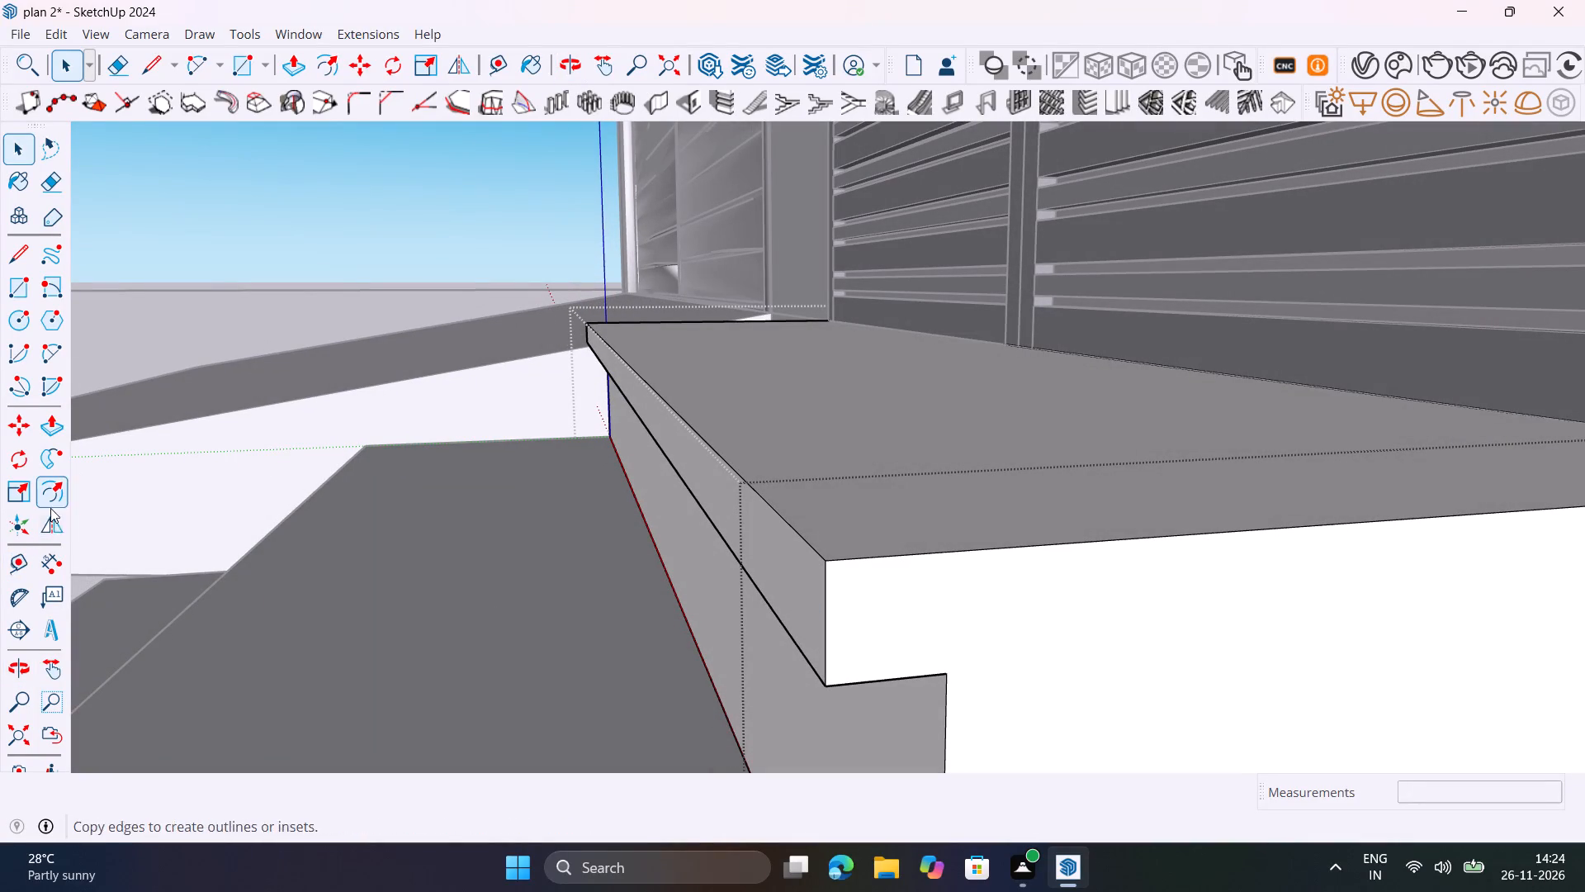
key(a)
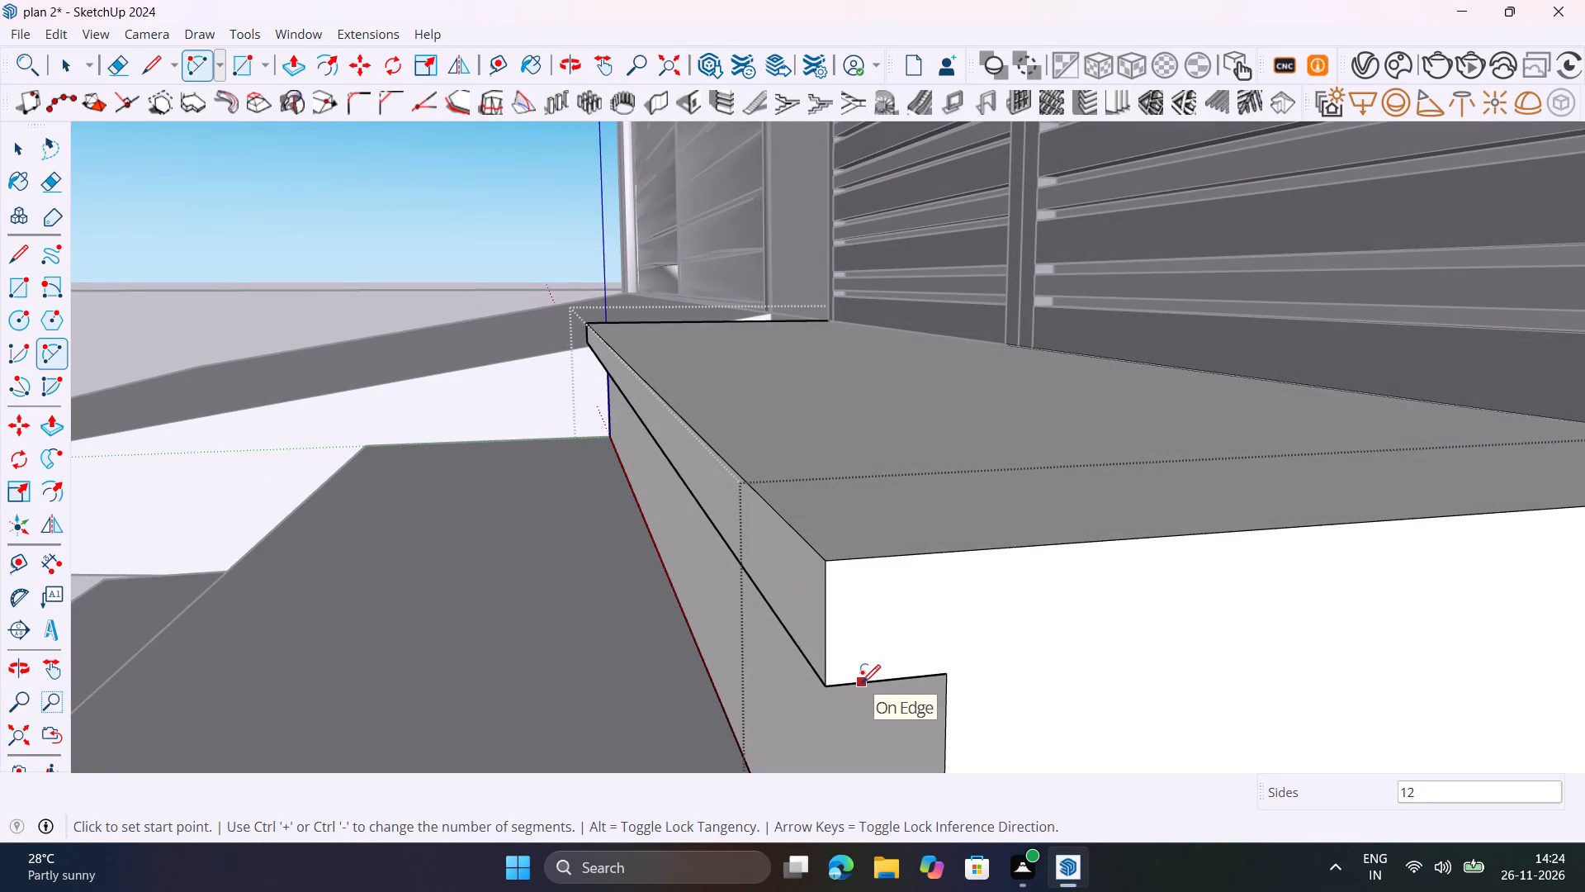
click(829, 629)
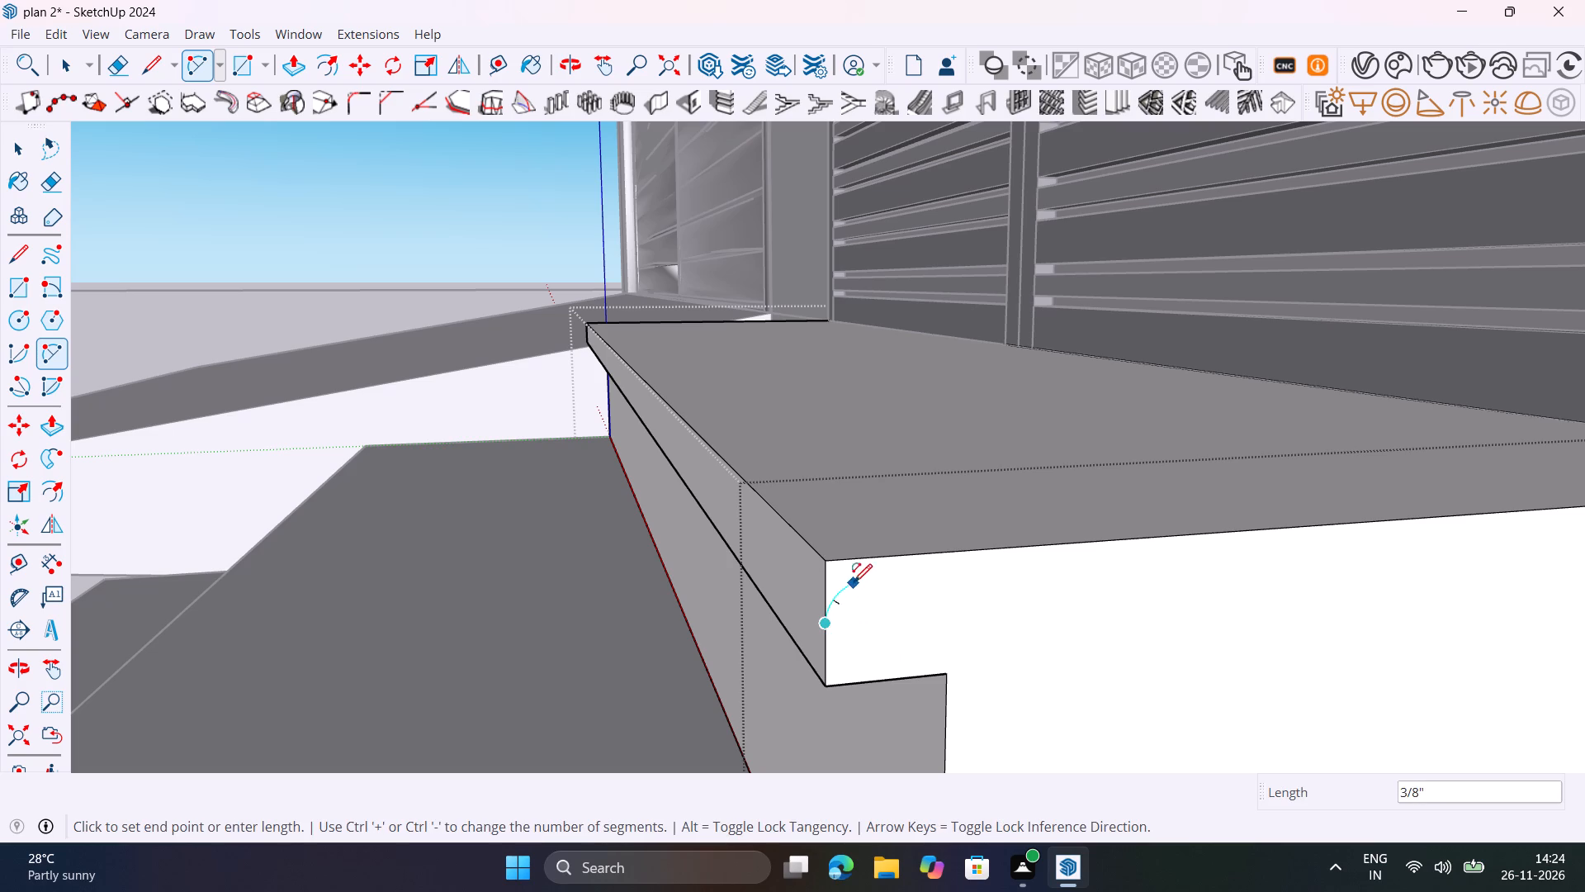
click(892, 559)
click(892, 557)
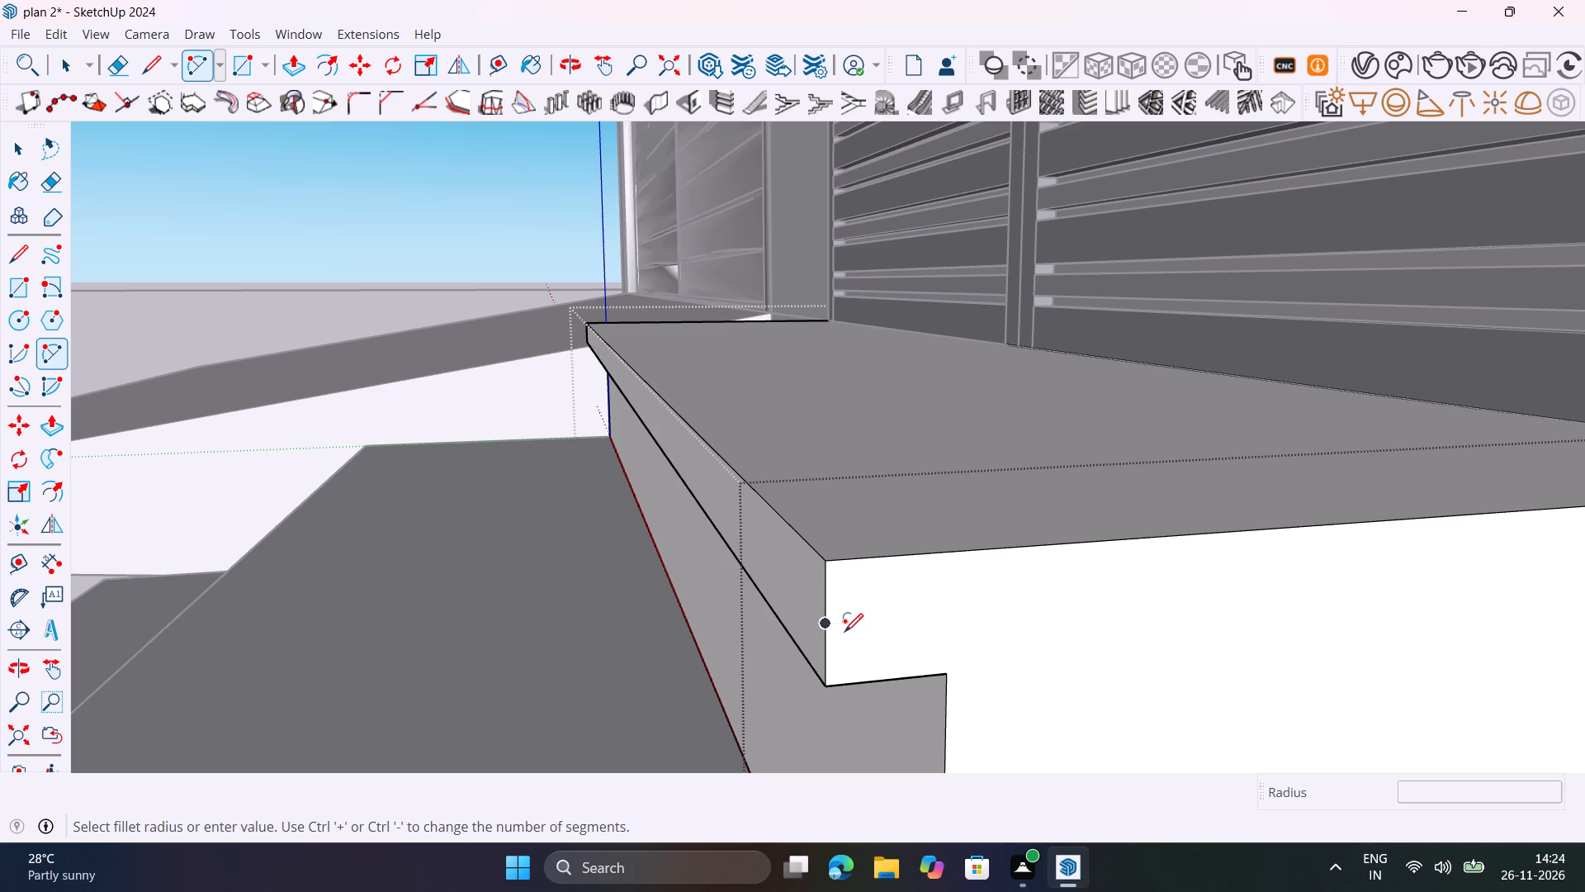
click(828, 624)
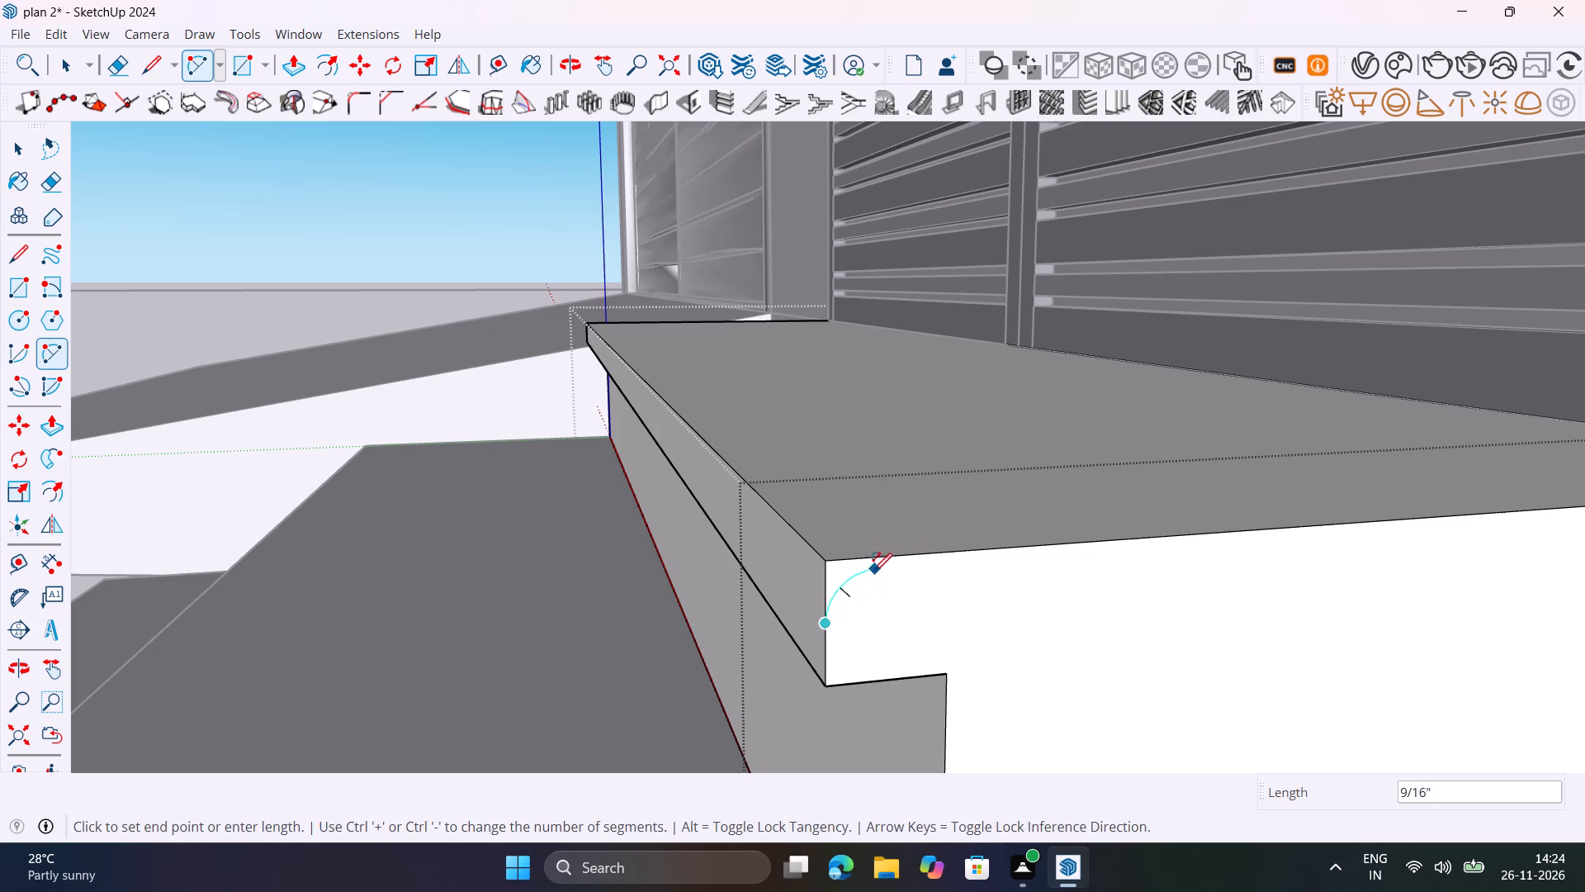
double_click(894, 557)
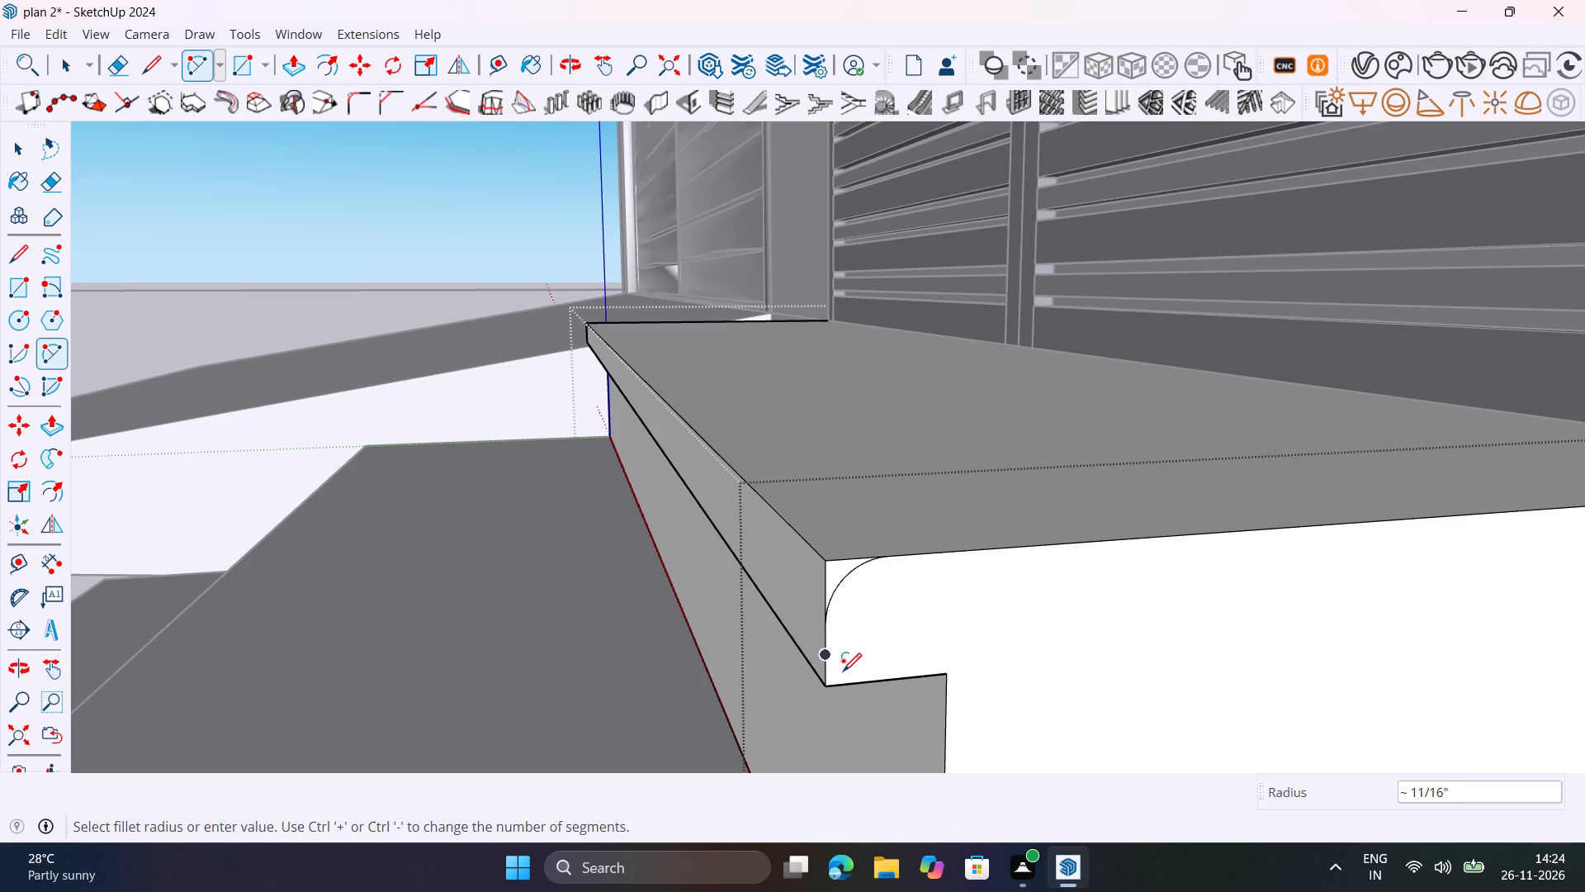
double_click(843, 671)
key(space)
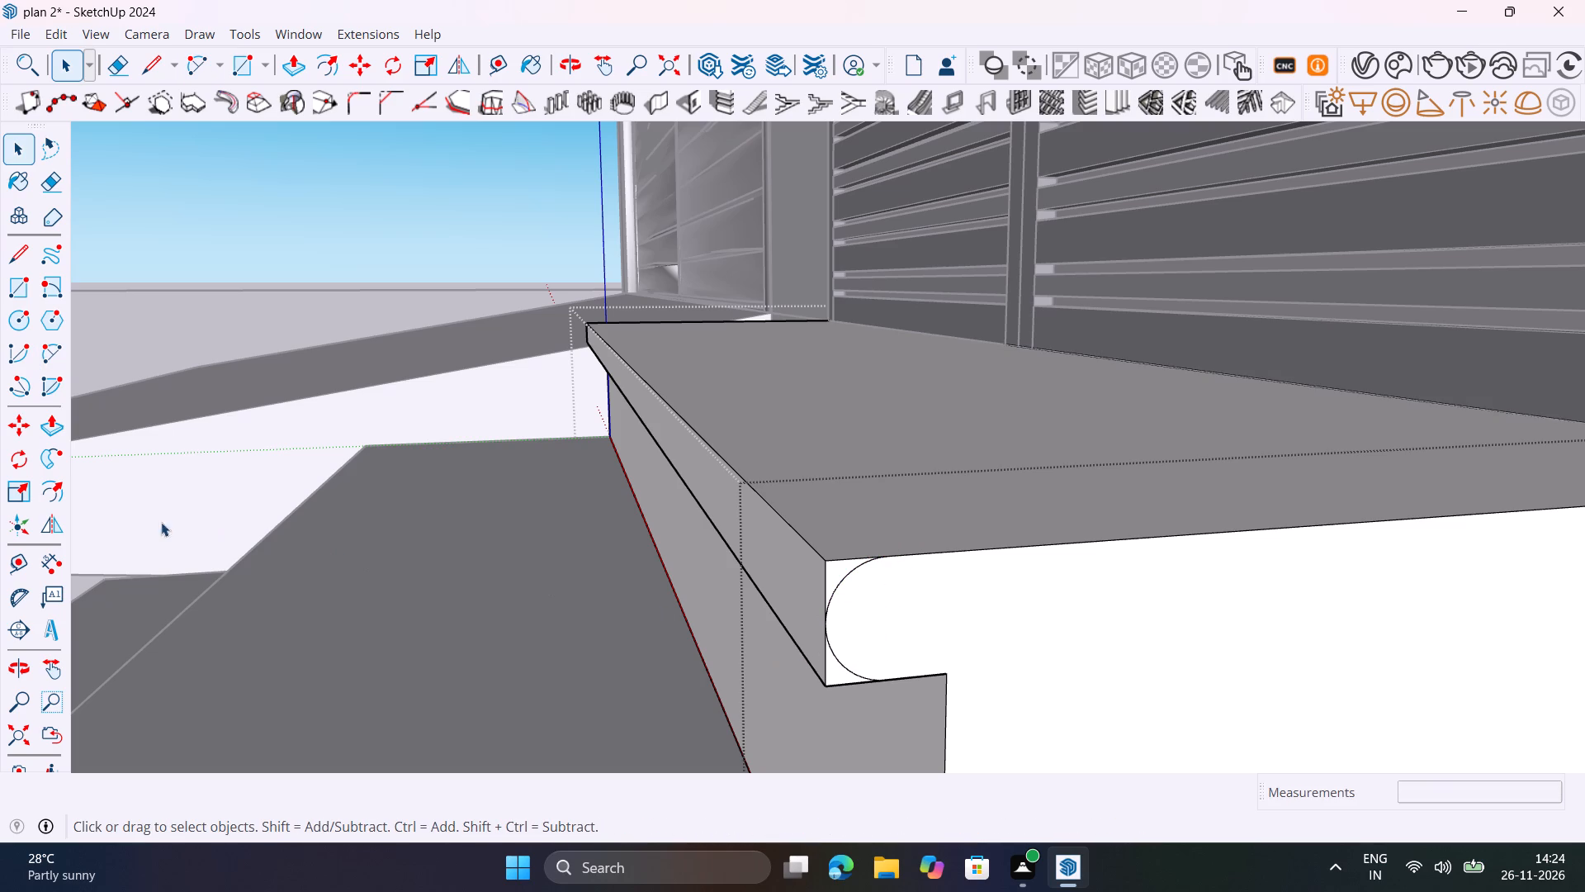
Round the nosing's upper and lower front edges by running each corner profile along its edge with Follow Me.
click(803, 535)
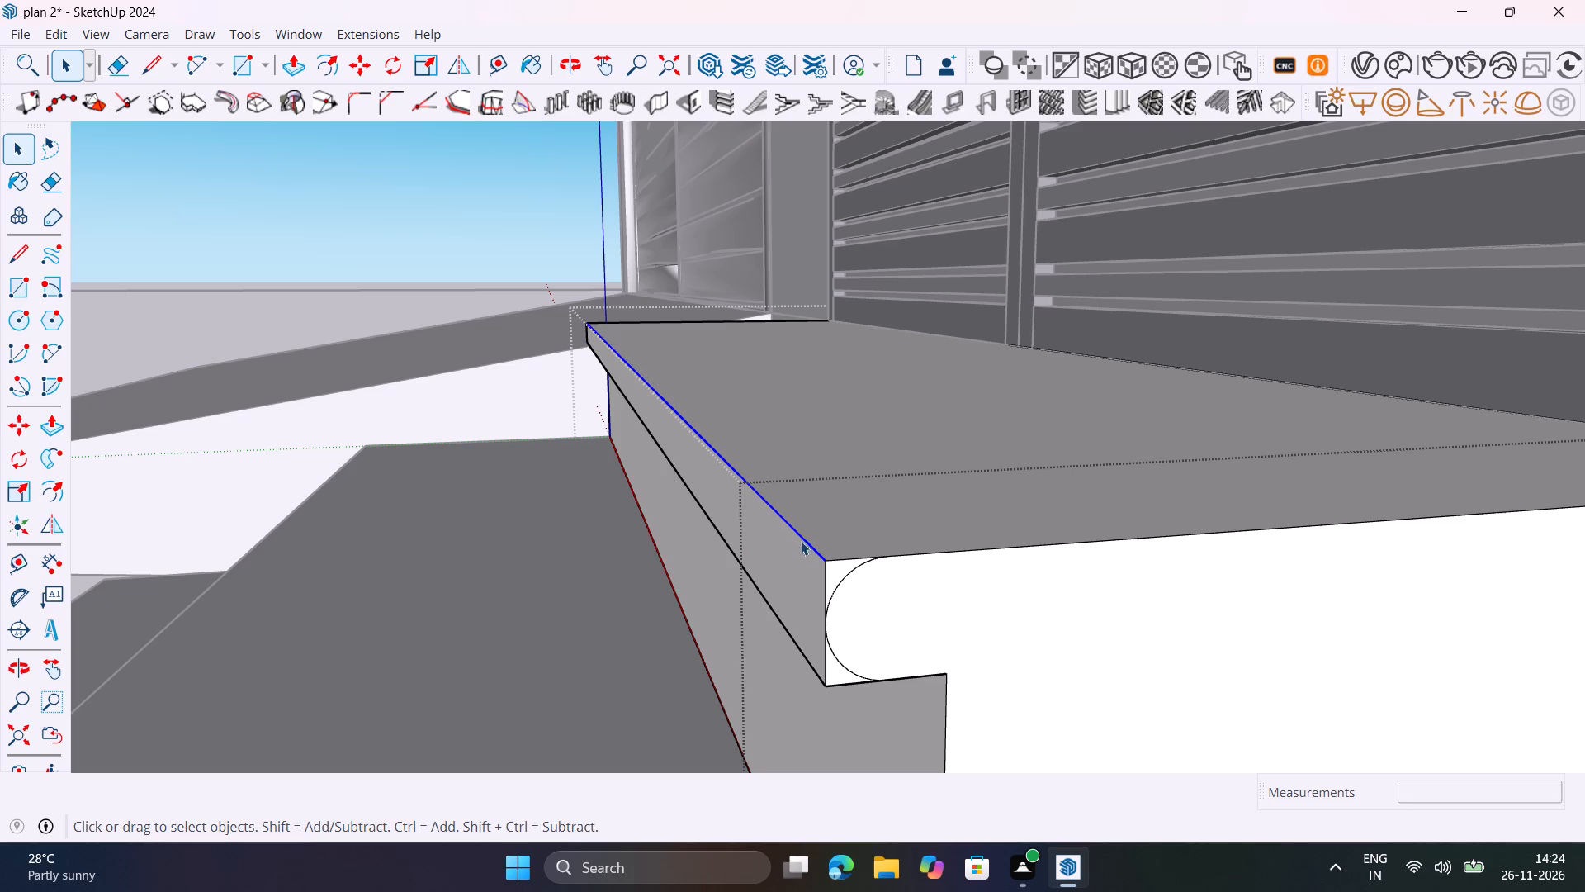
click(57, 467)
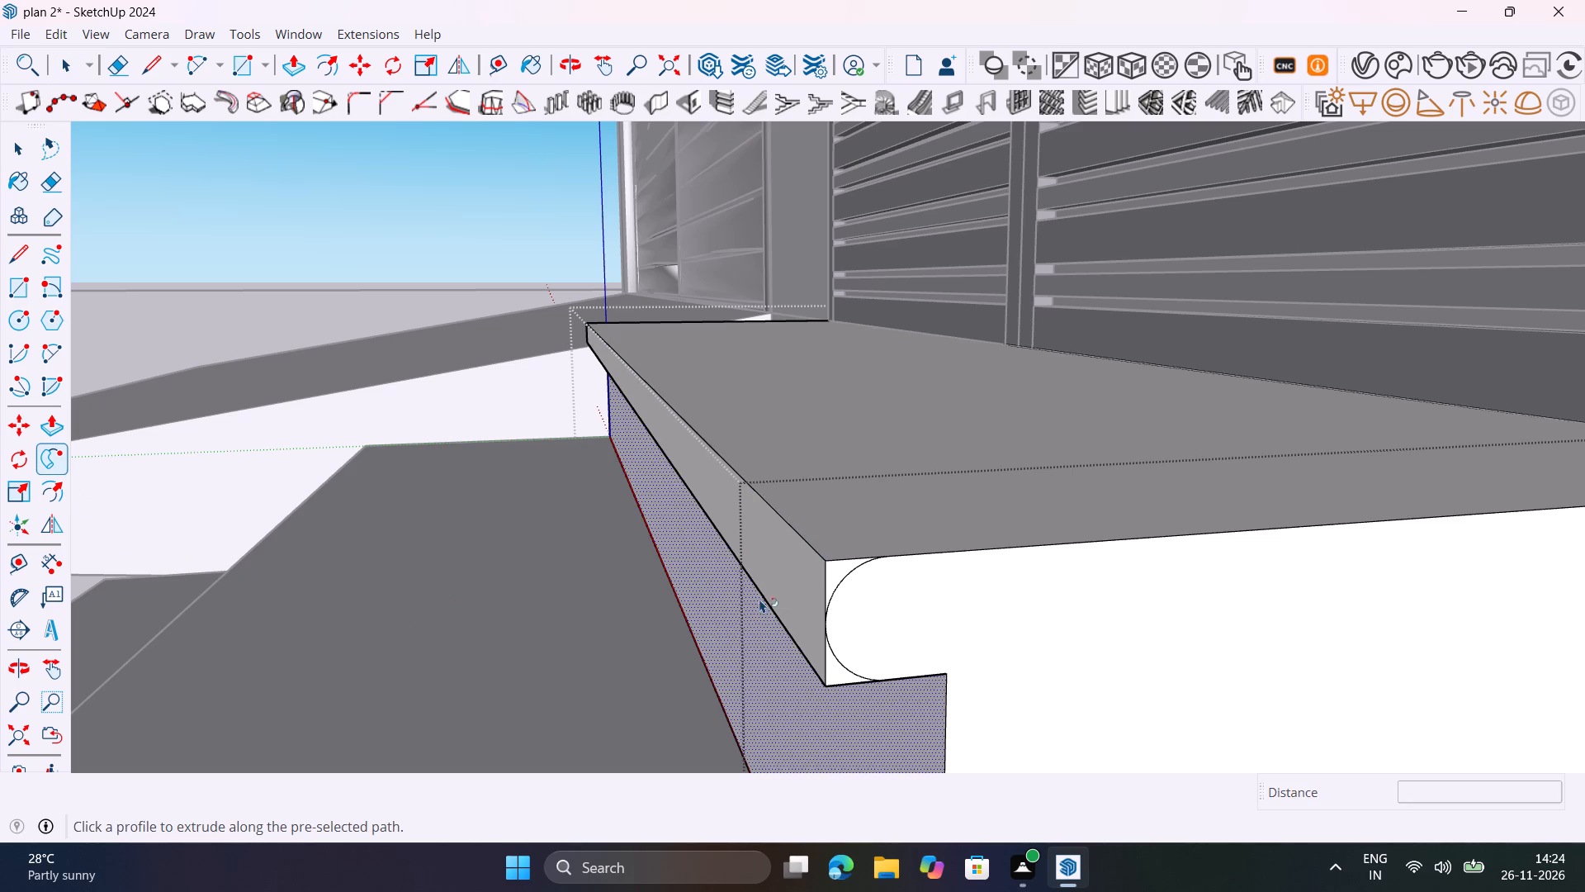
click(835, 576)
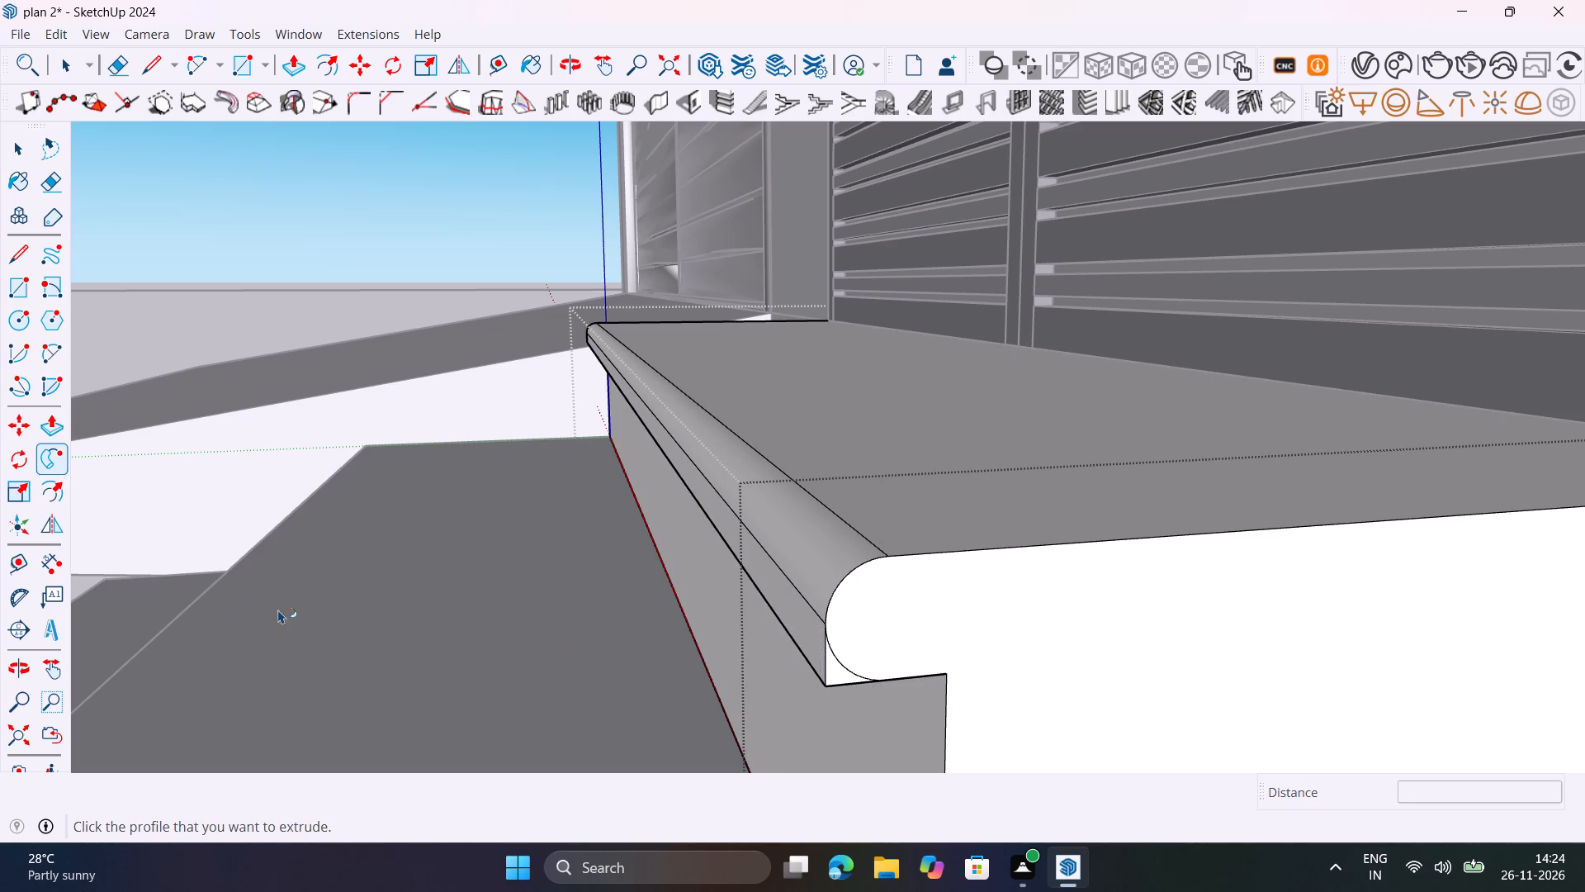
key(space)
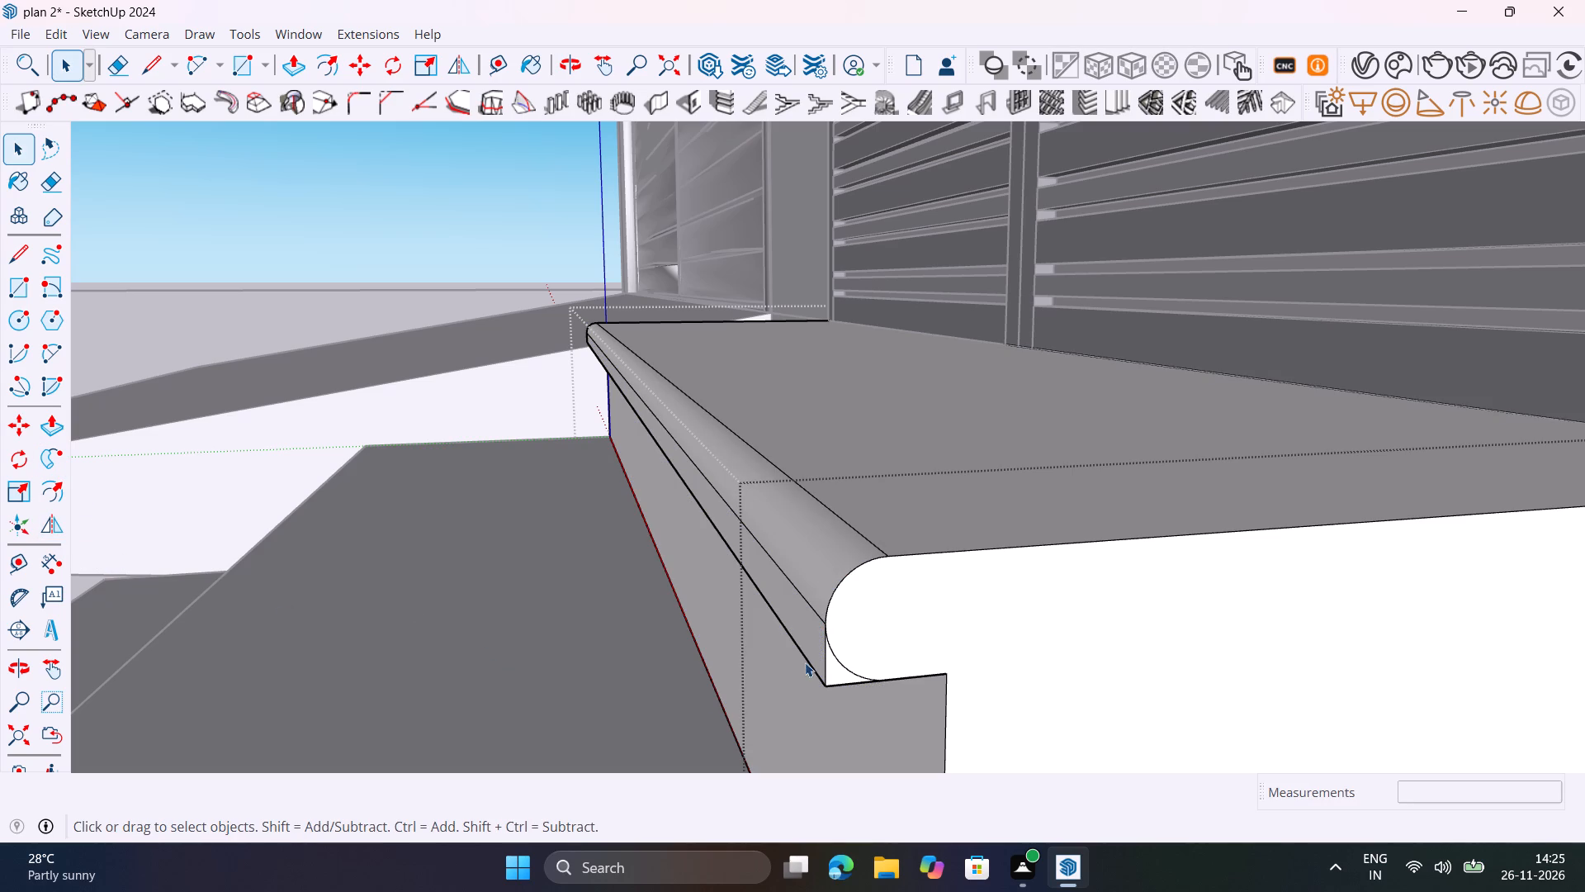
click(809, 662)
click(52, 453)
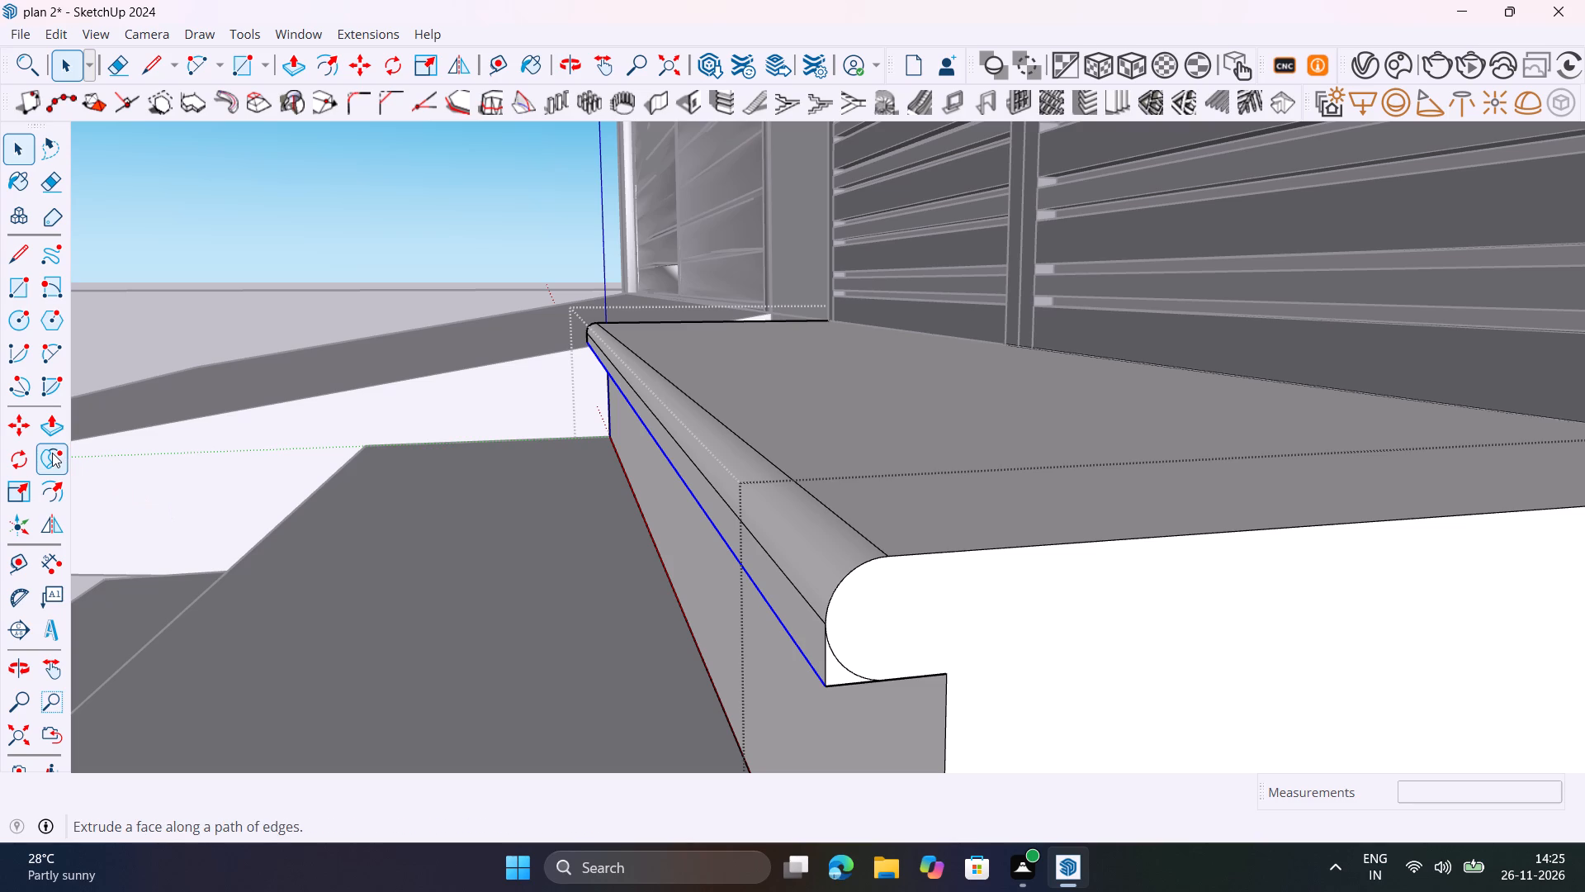
click(846, 674)
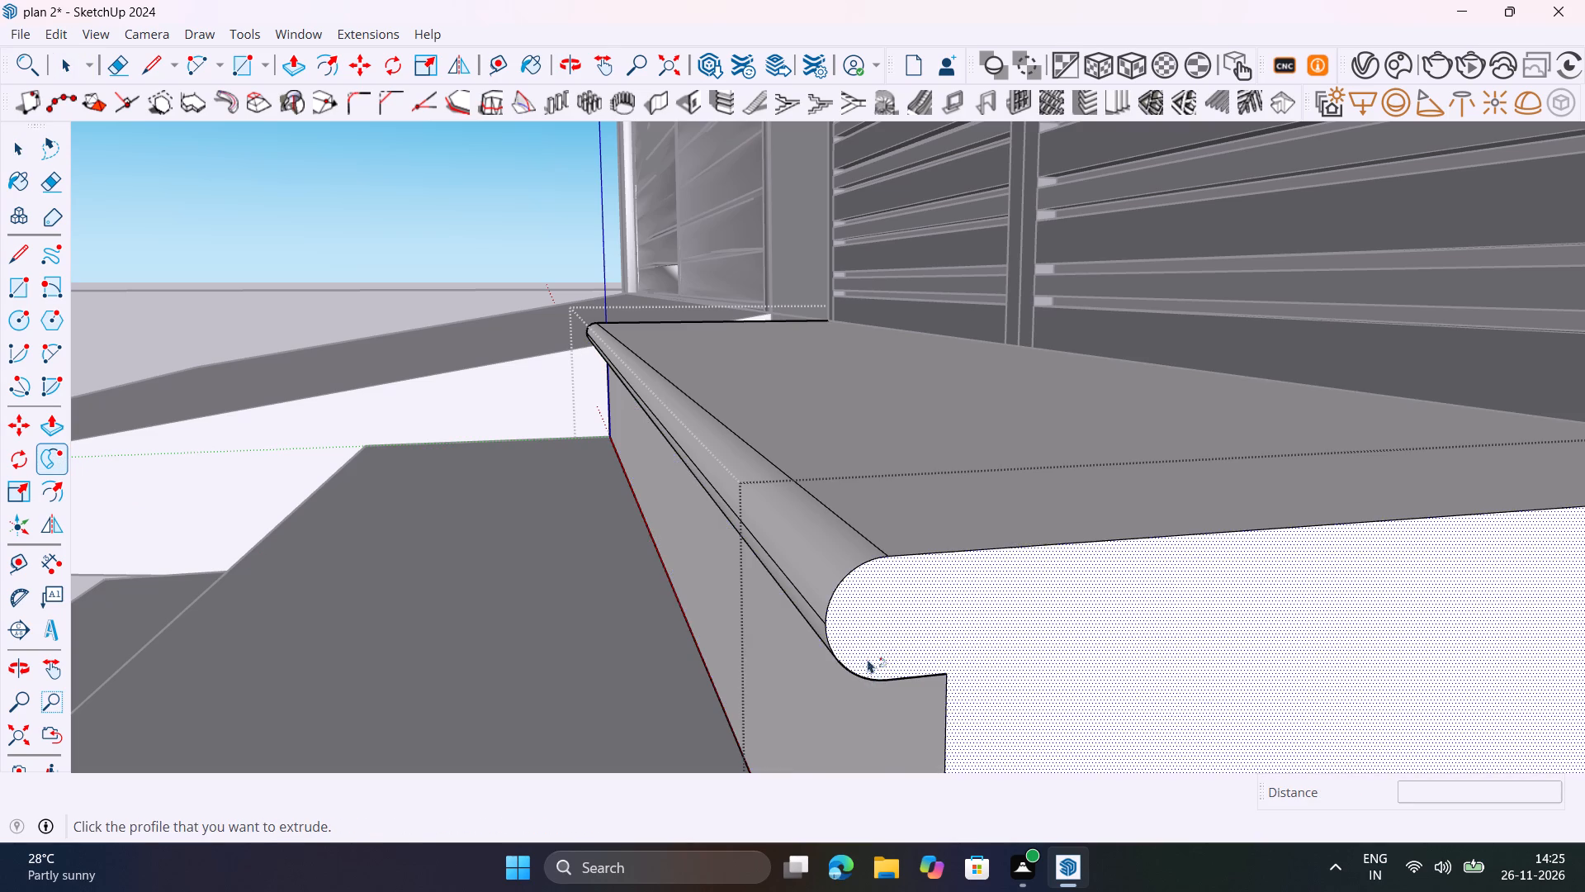
key(space)
Examine the top step's rounded nosing from the front and from both ends.
scroll(842, 654, down, 11)
middle_drag(816, 685, 1011, 686)
scroll(1008, 689, down, 9)
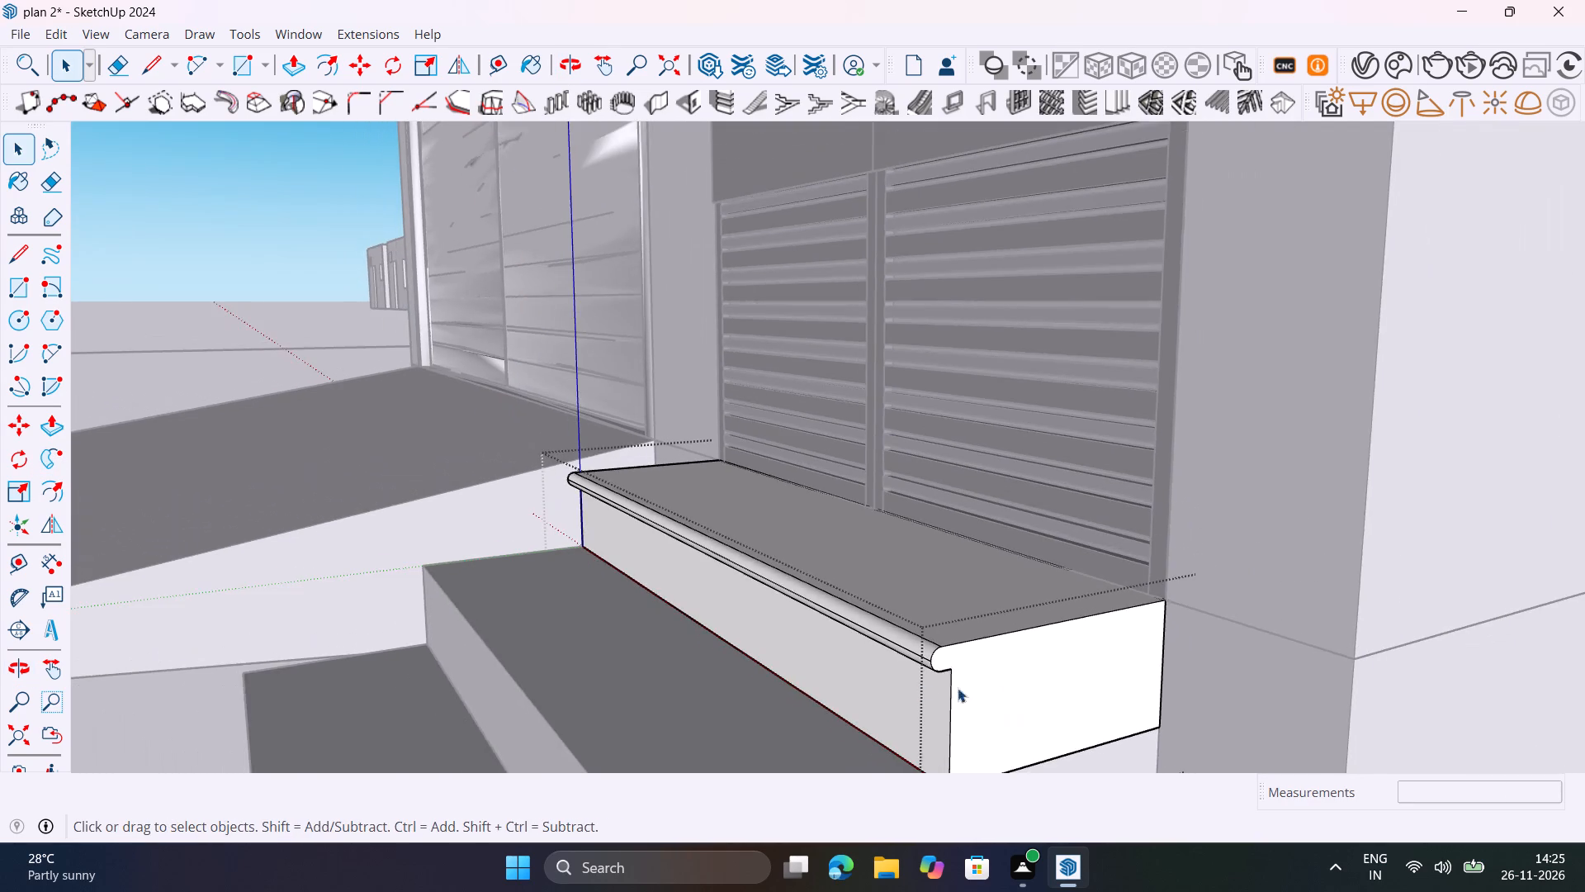
middle_drag(873, 667, 1584, 662)
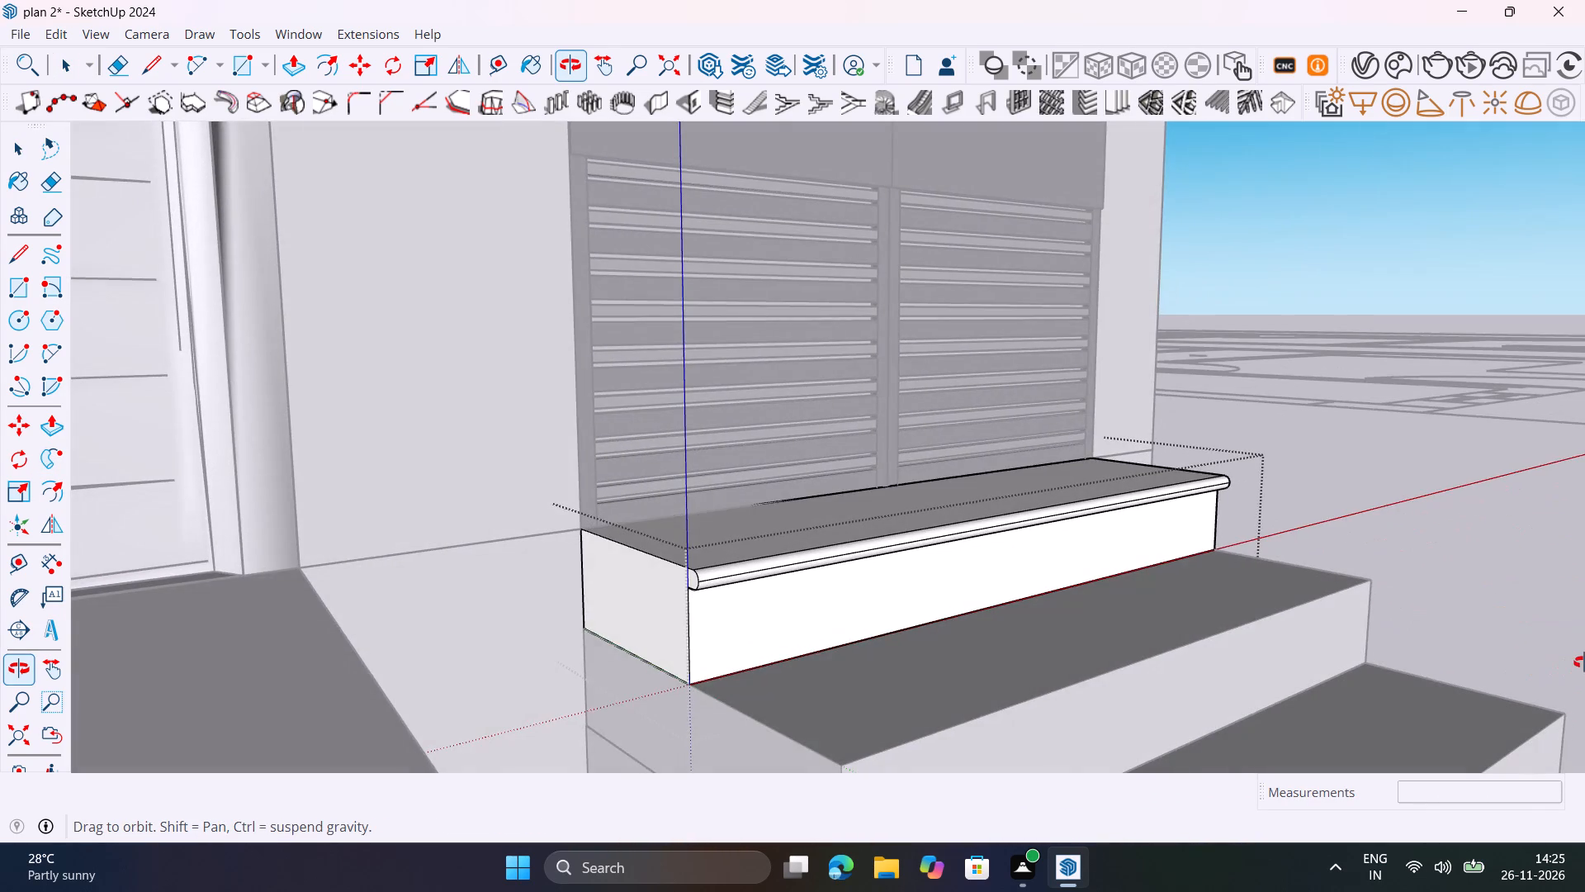
middle_drag(1584, 662, 1549, 651)
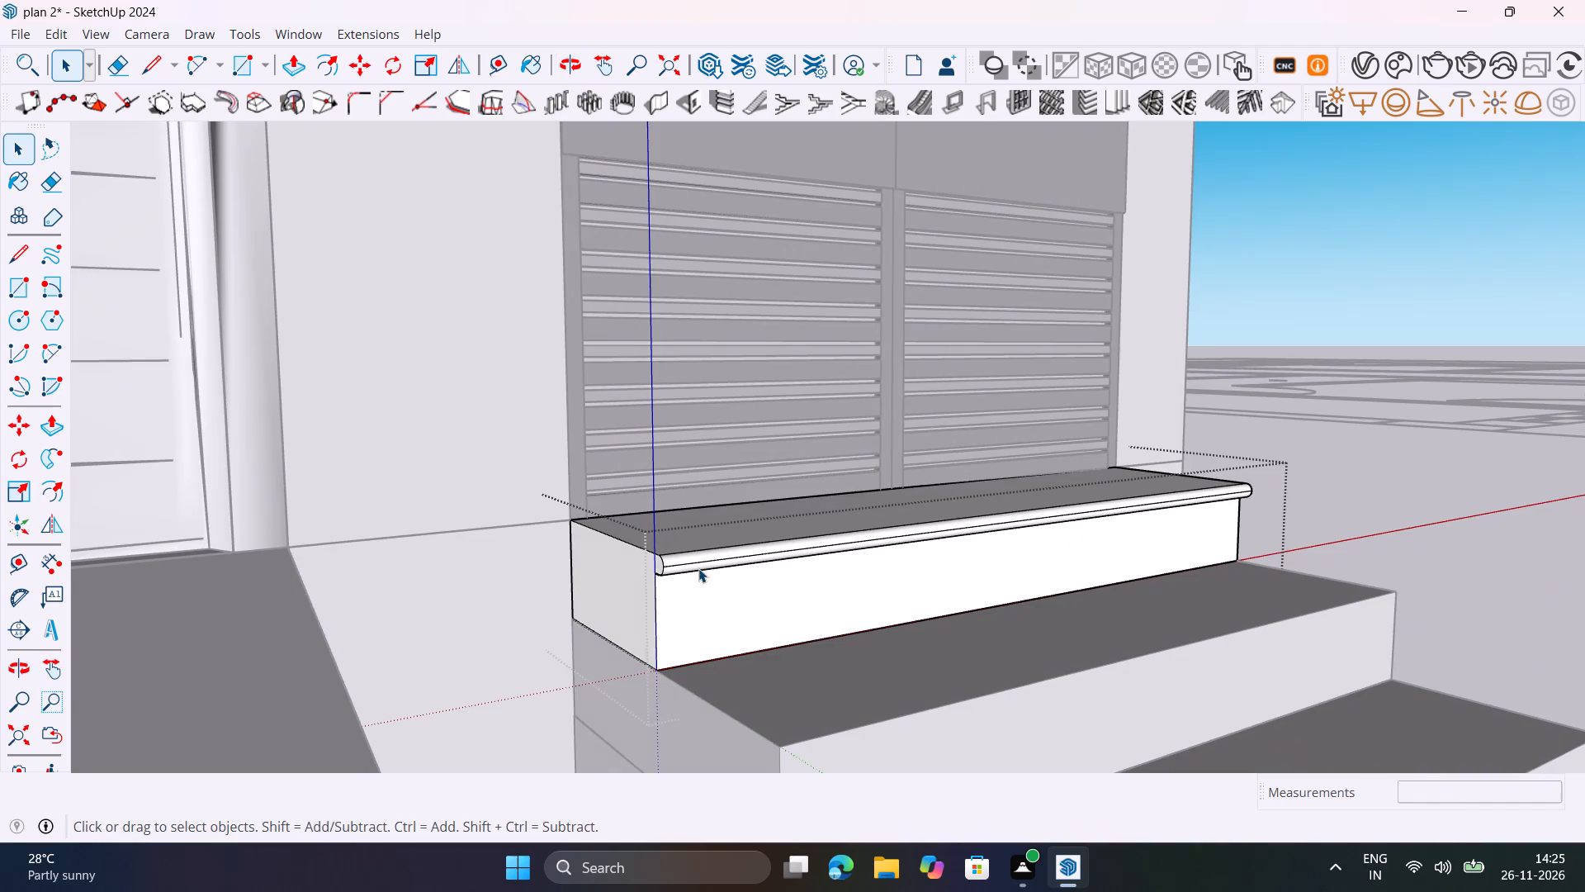
scroll(692, 568, up, 12)
middle_drag(705, 600, 921, 620)
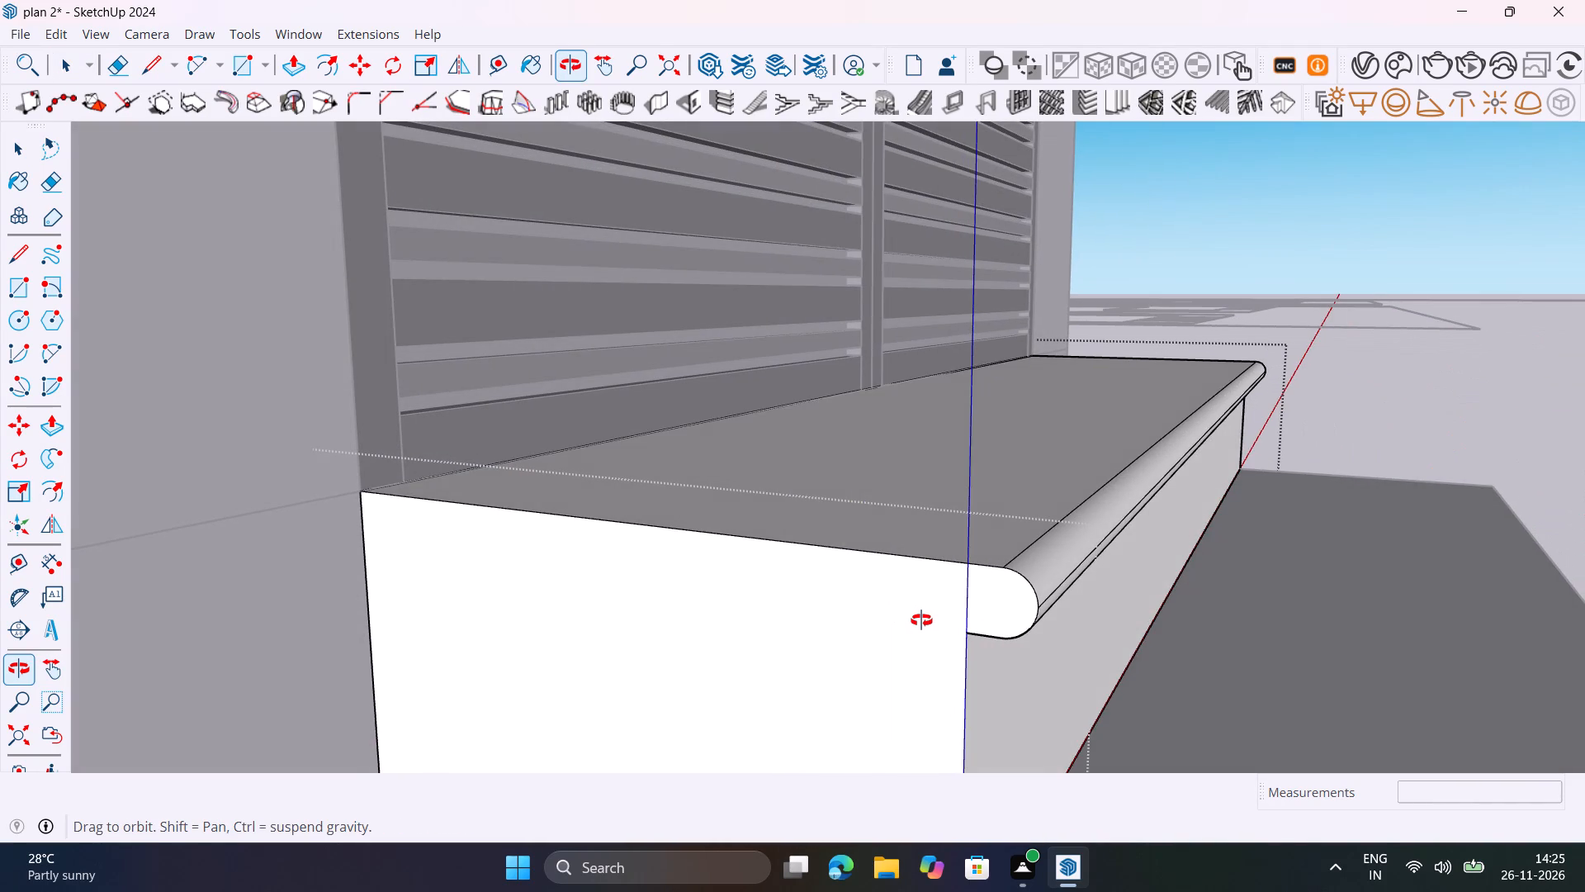
middle_drag(921, 620, 887, 637)
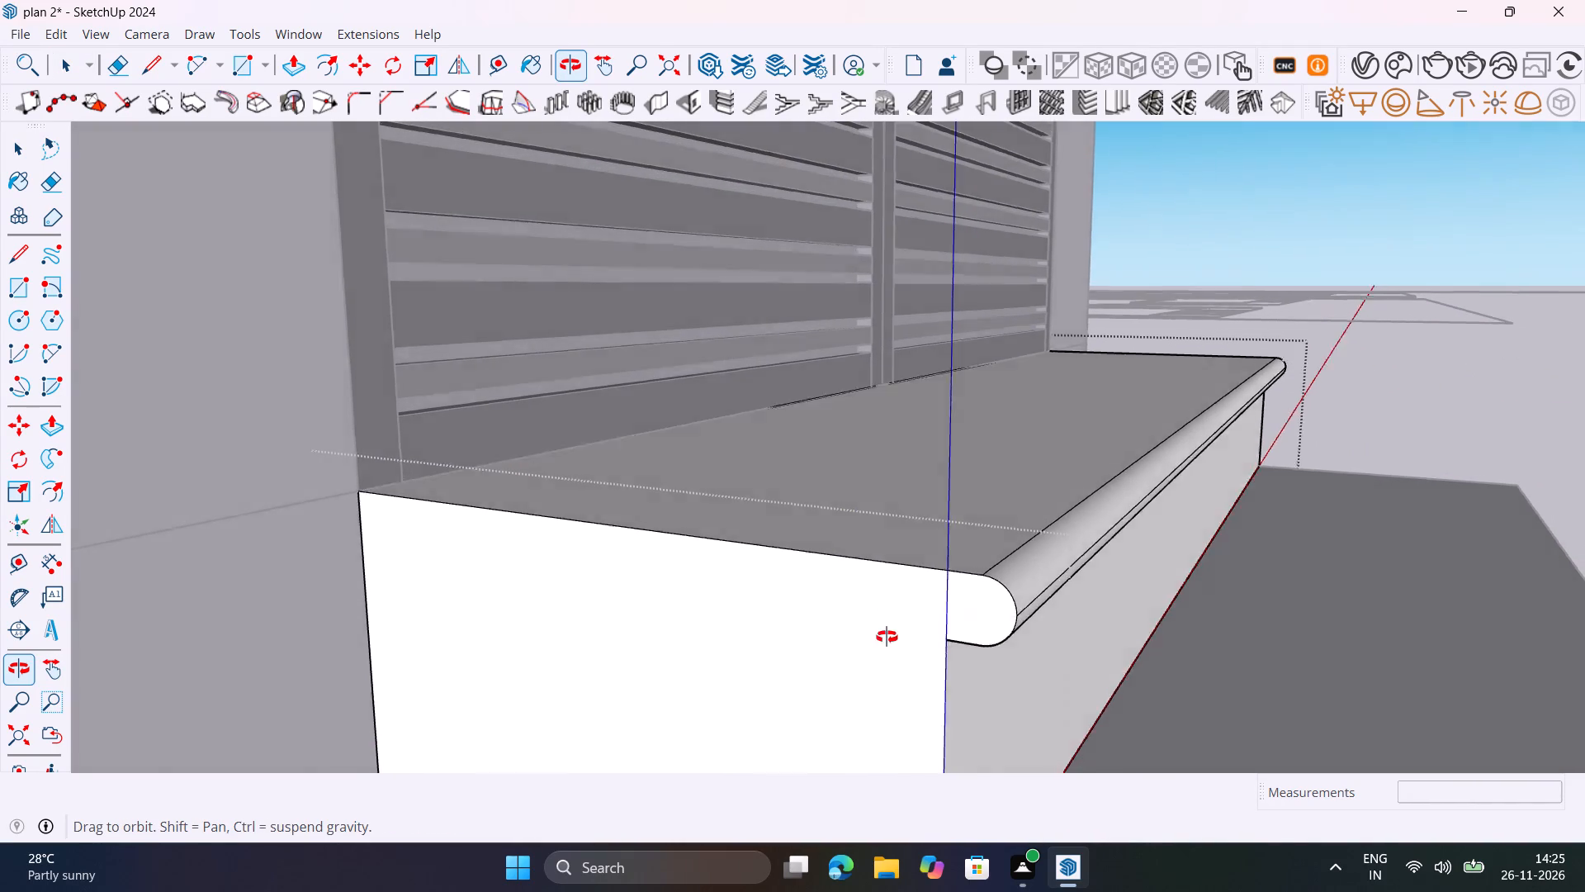
Close the top step's group and open the middle entrance step's group for editing.
middle_drag(887, 637, 164, 693)
scroll(402, 572, down, 20)
scroll(402, 572, down, 1)
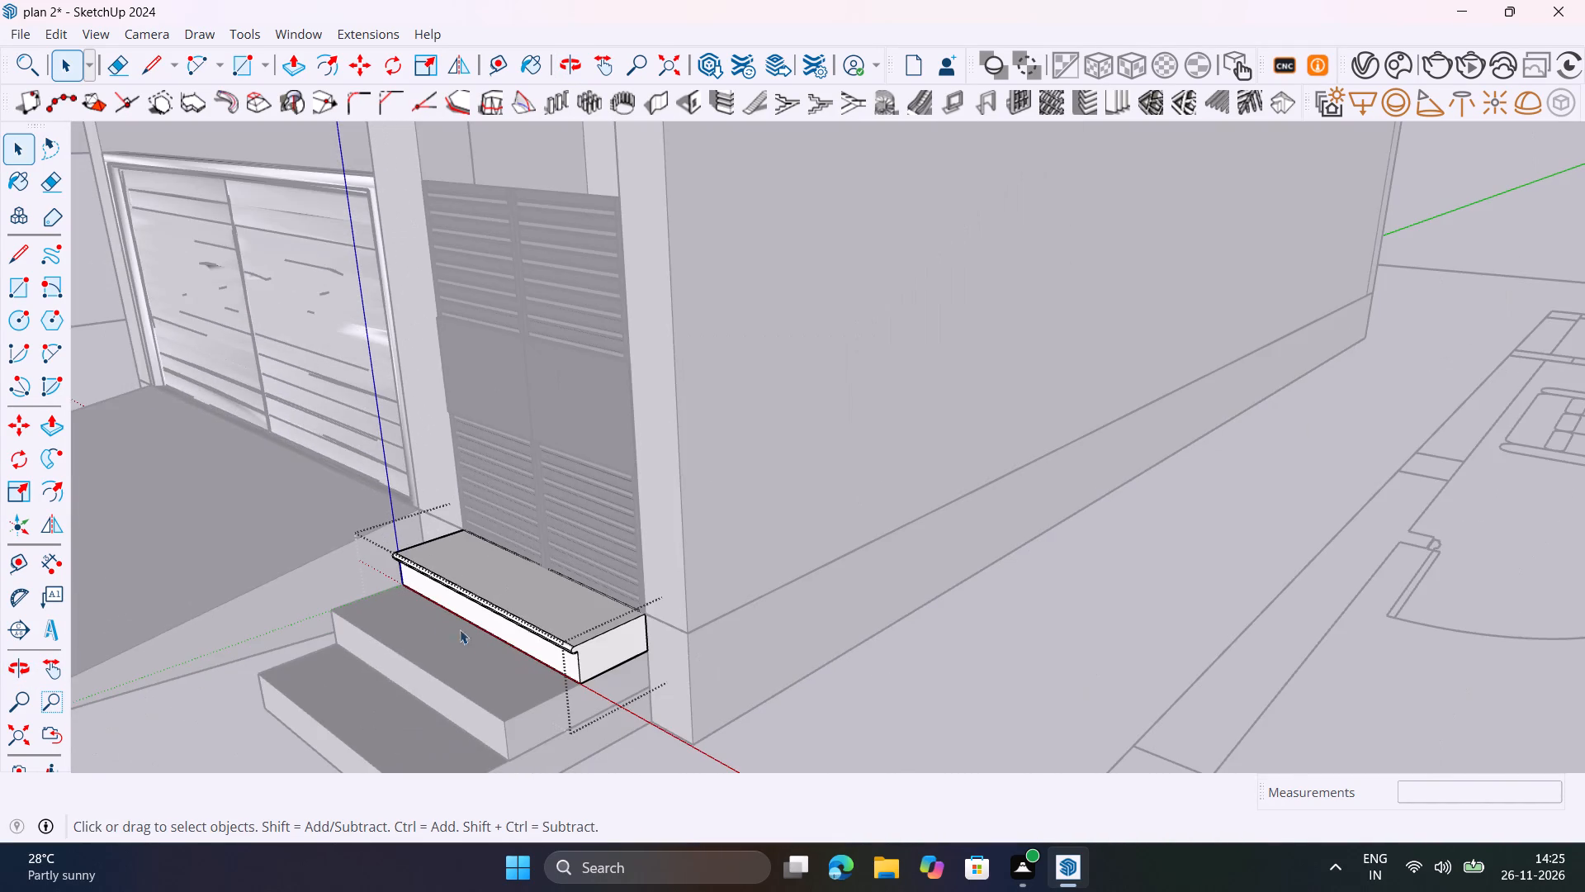
middle_drag(565, 681, 483, 543)
click(854, 638)
scroll(418, 566, up, 2)
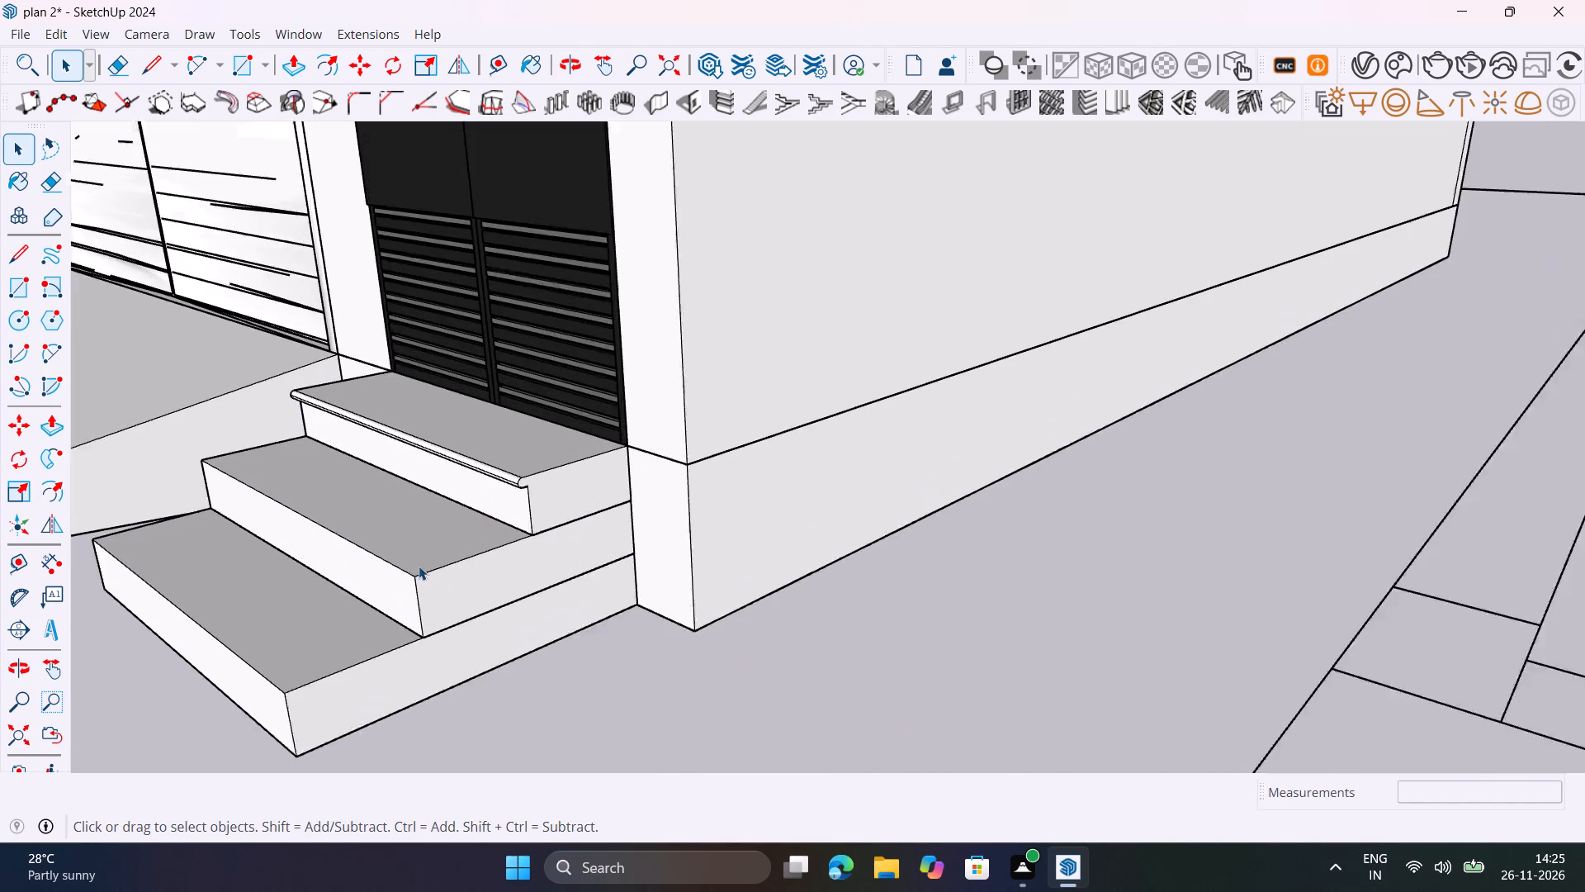
scroll(419, 566, up, 13)
shift+middle_drag(415, 592, 755, 567)
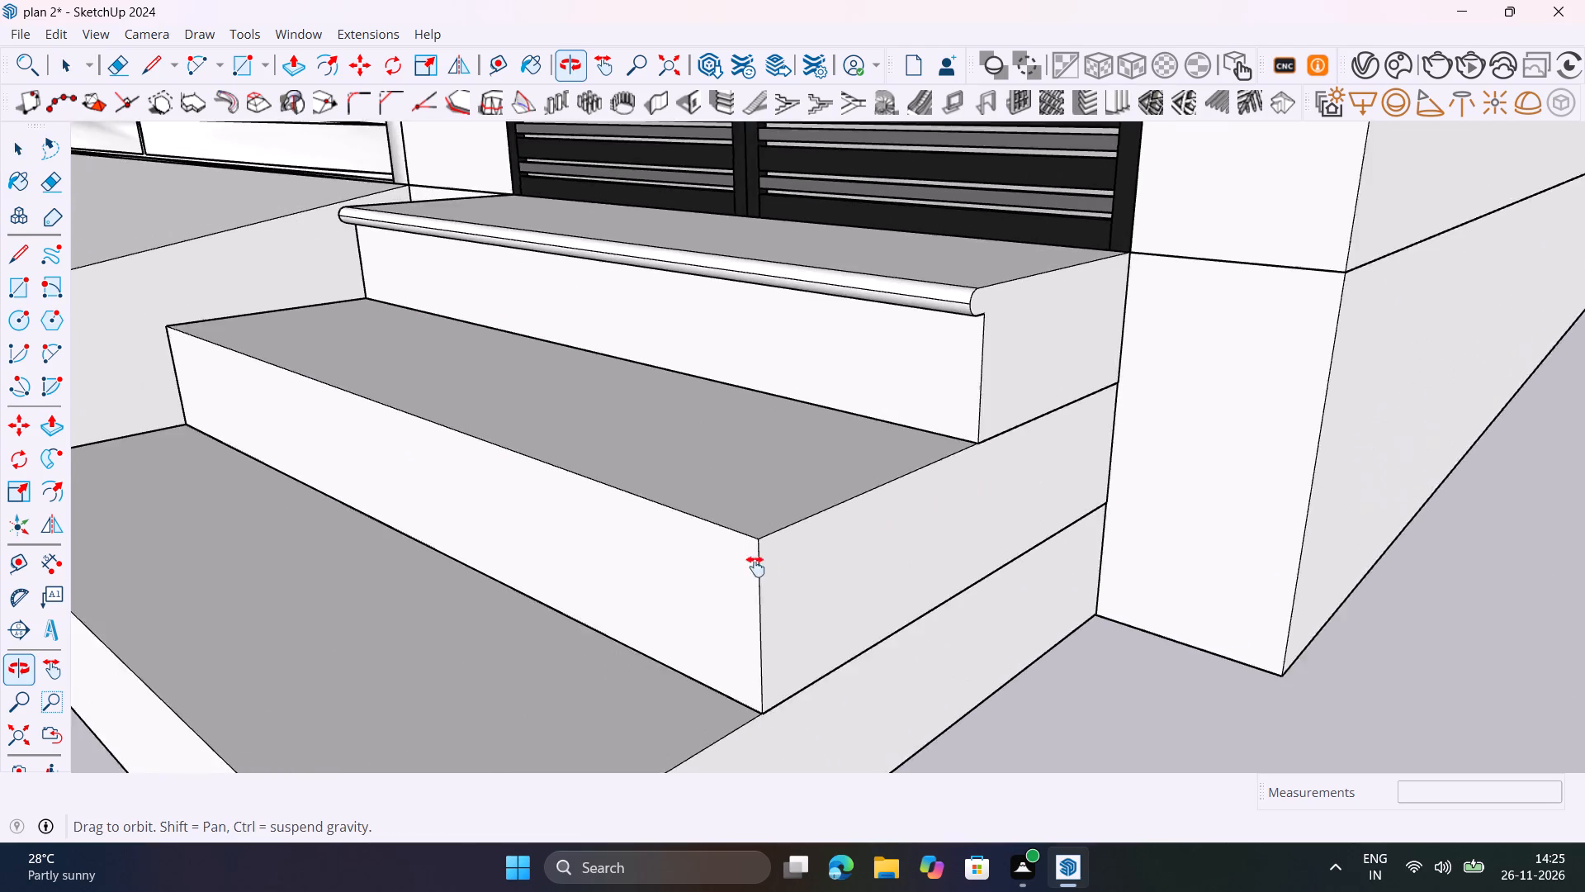
shift+middle_drag(755, 567, 660, 546)
scroll(640, 504, up, 5)
click(640, 504)
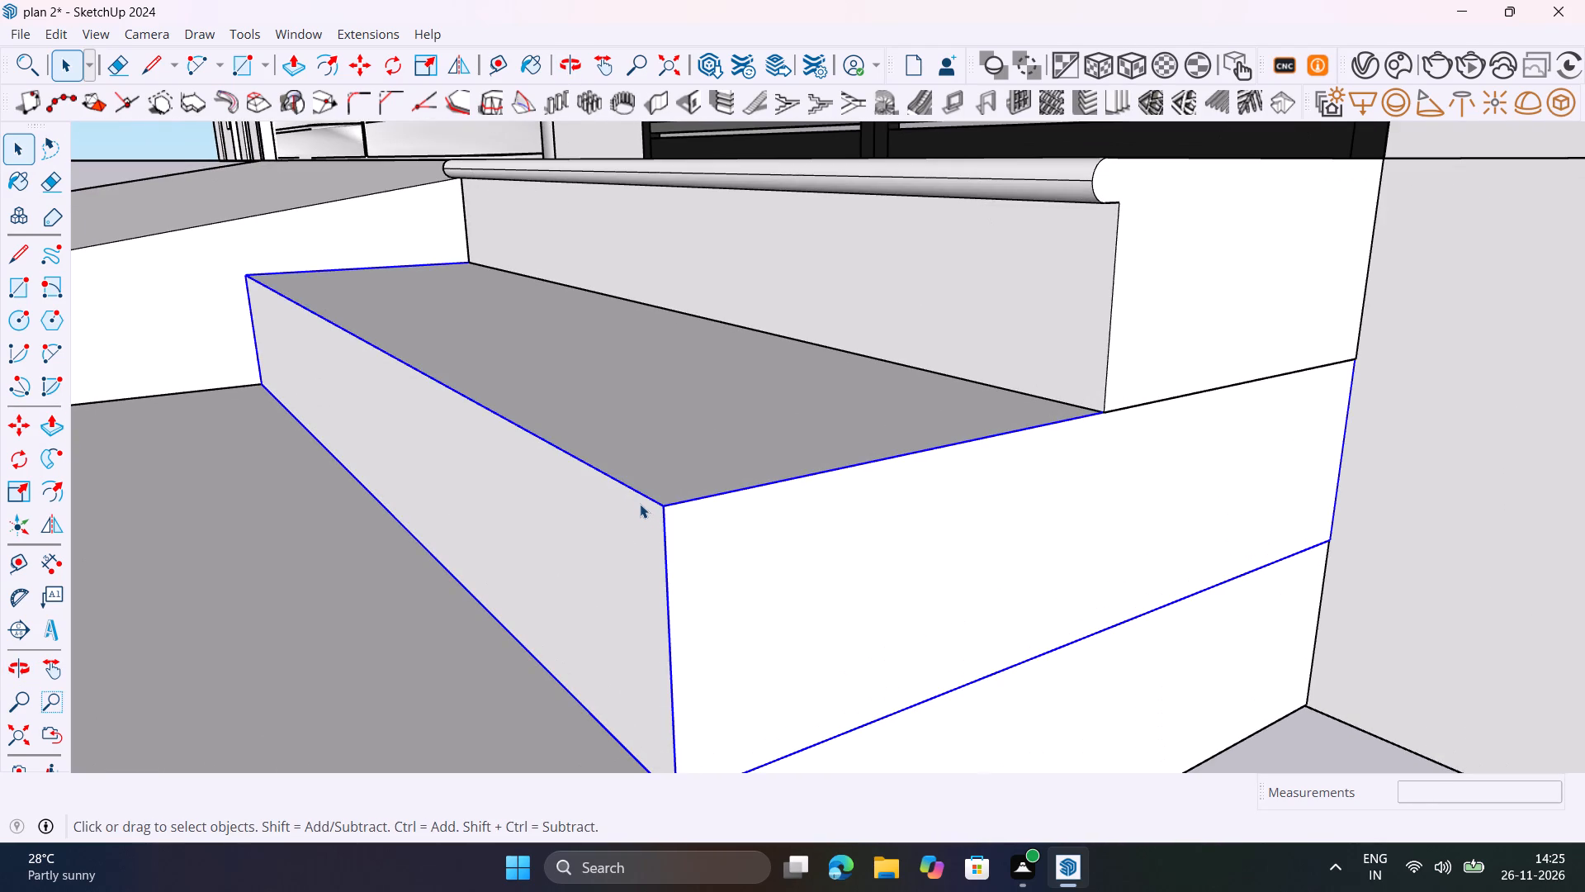
double_click(640, 504)
Save the model and copy the middle step's top front edge 1" down its front face.
click(659, 505)
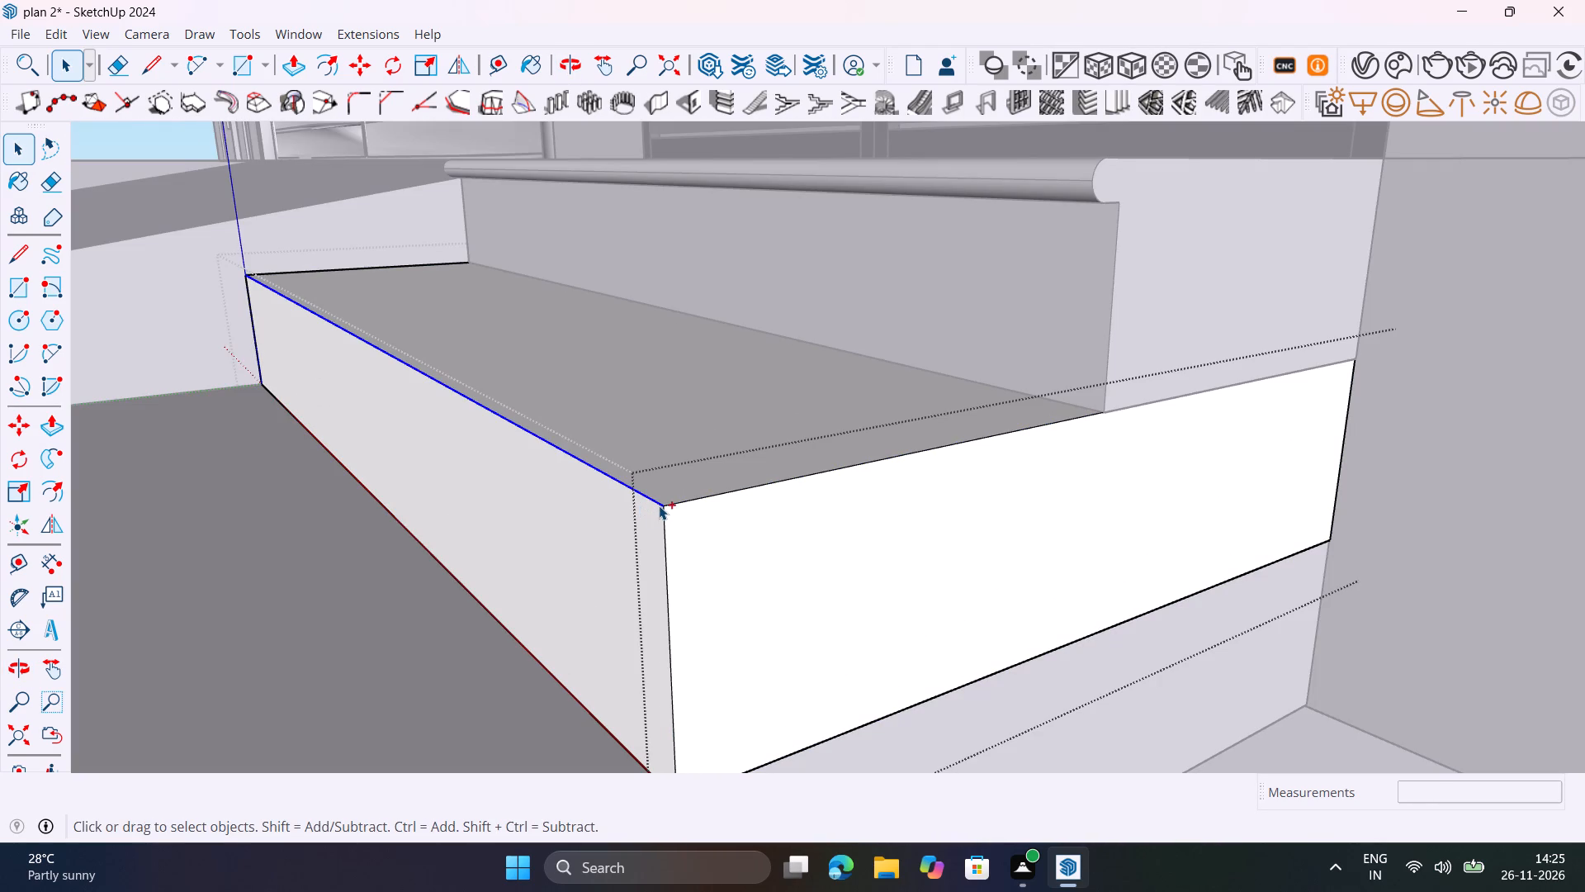
key(ctrl+s)
key(m)
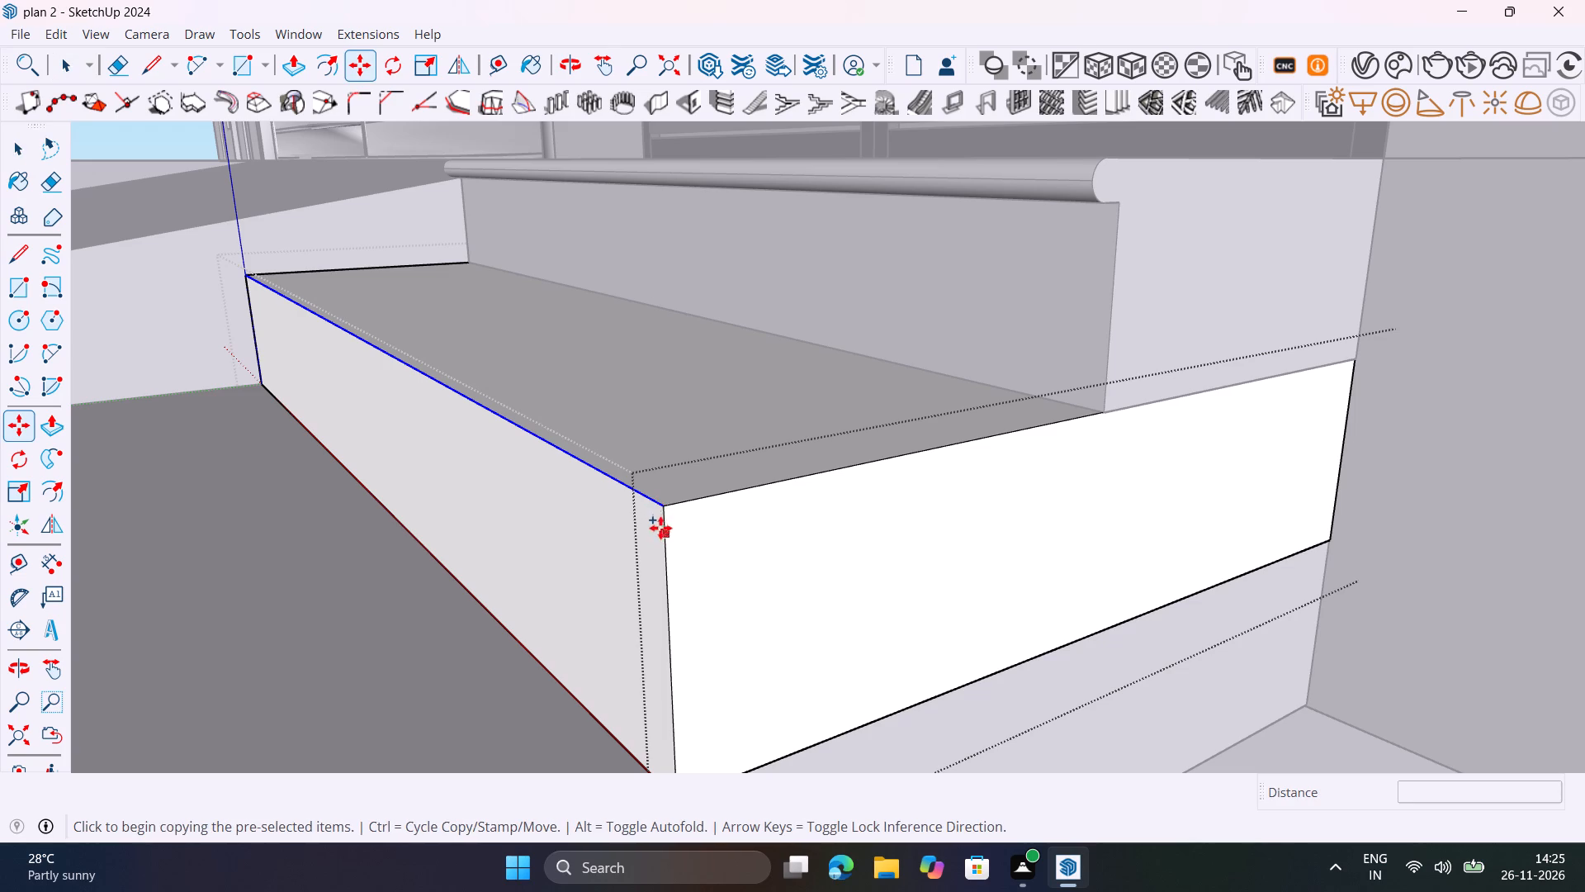
click(663, 510)
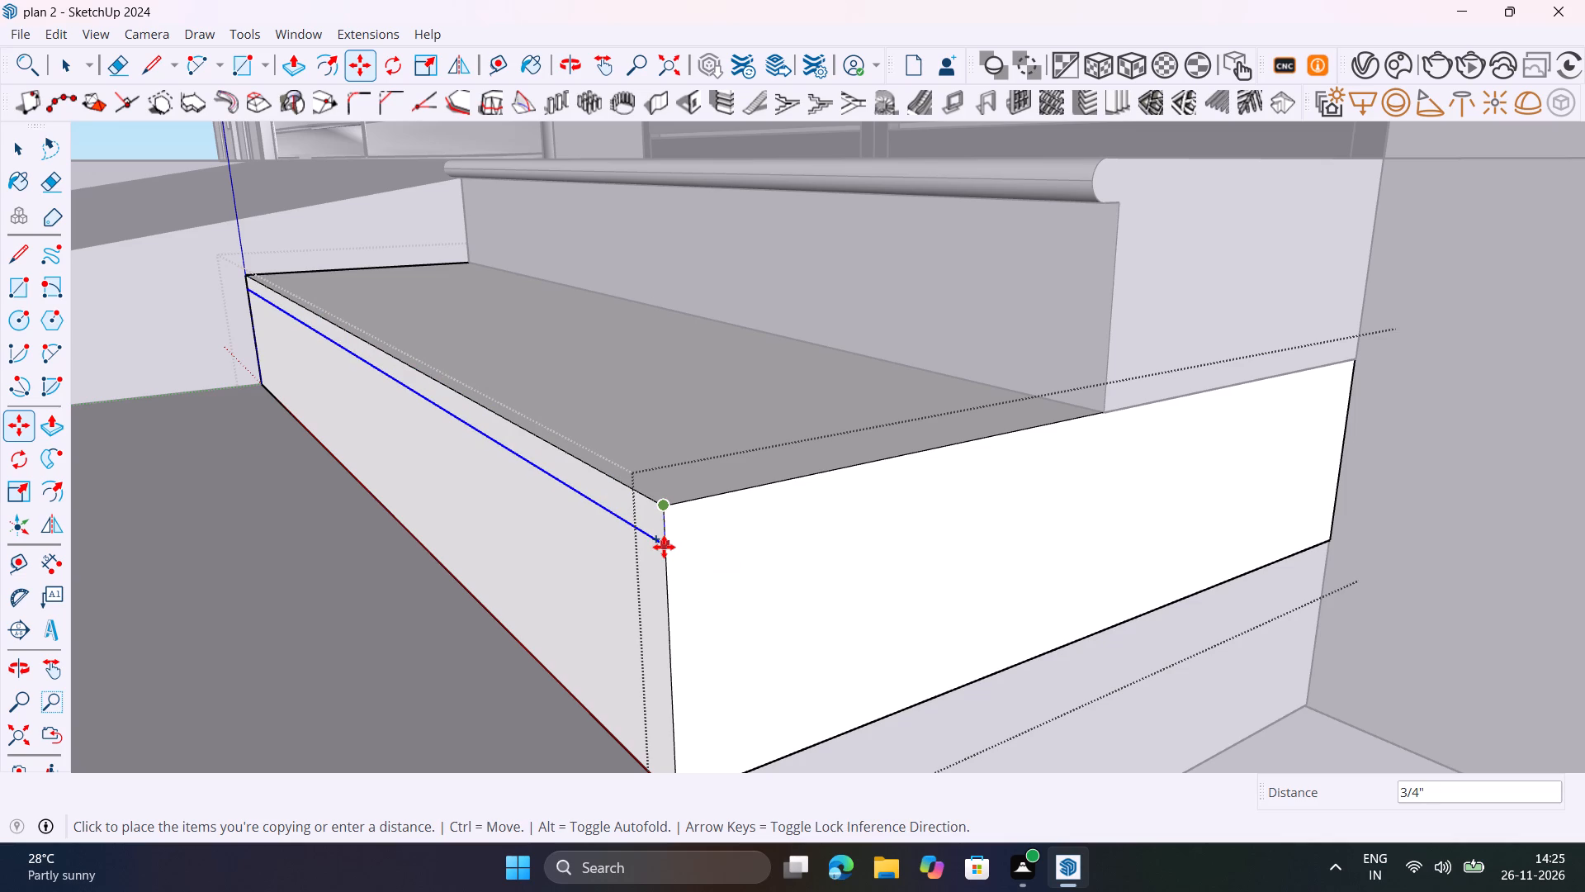
text(1")
key(Return)
key(space)
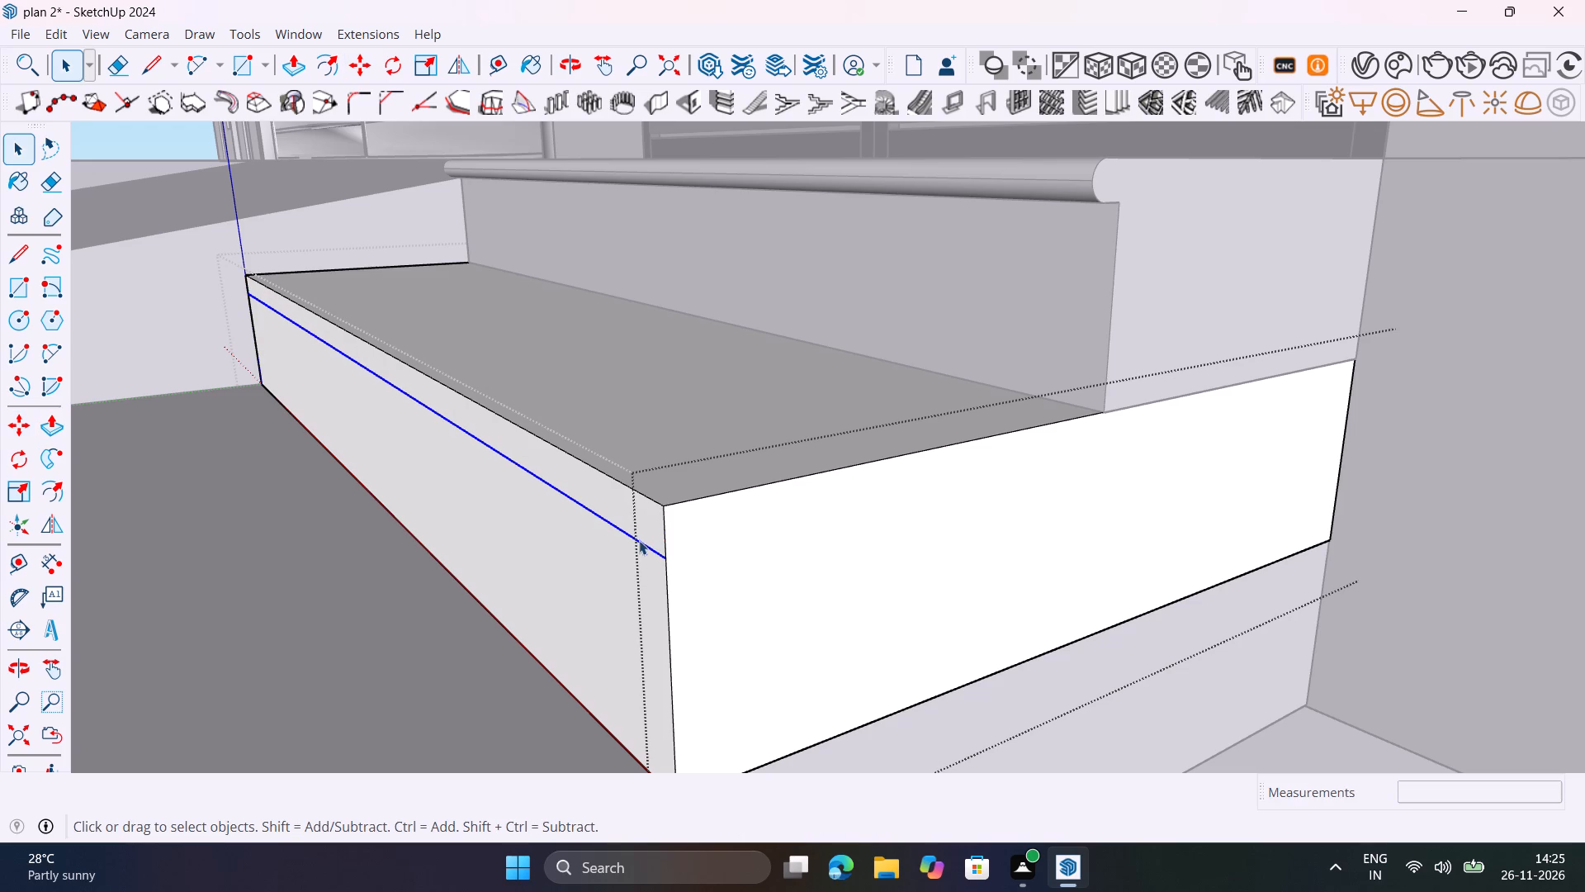
Push/Pull the narrow strip along the top of the middle step's front face outward by 1".
click(652, 527)
key(p)
click(646, 525)
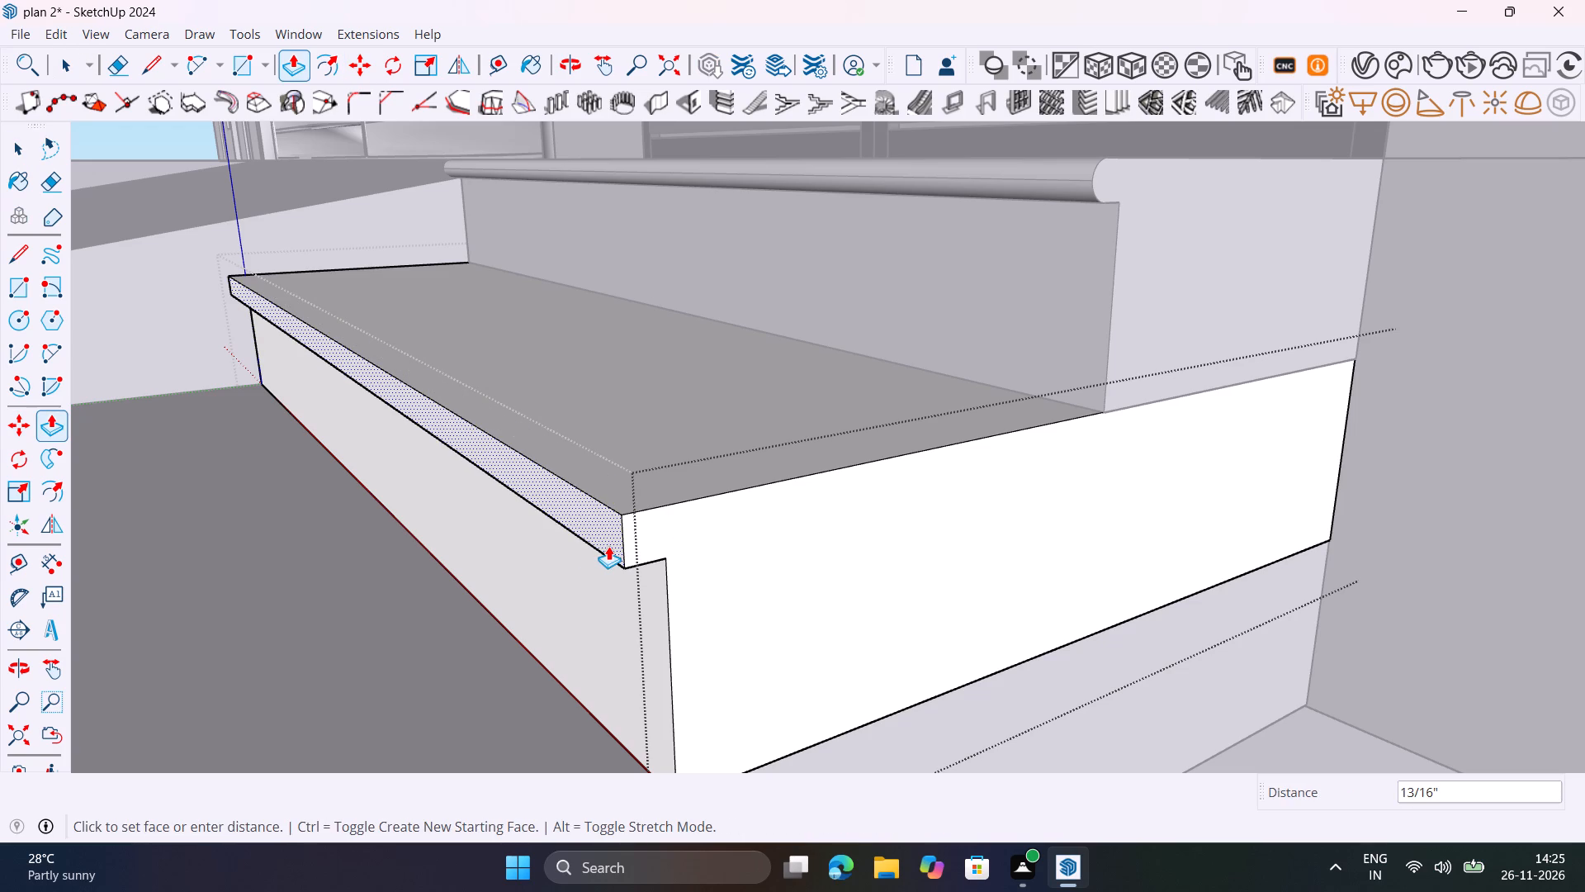
text(1")
key(Return)
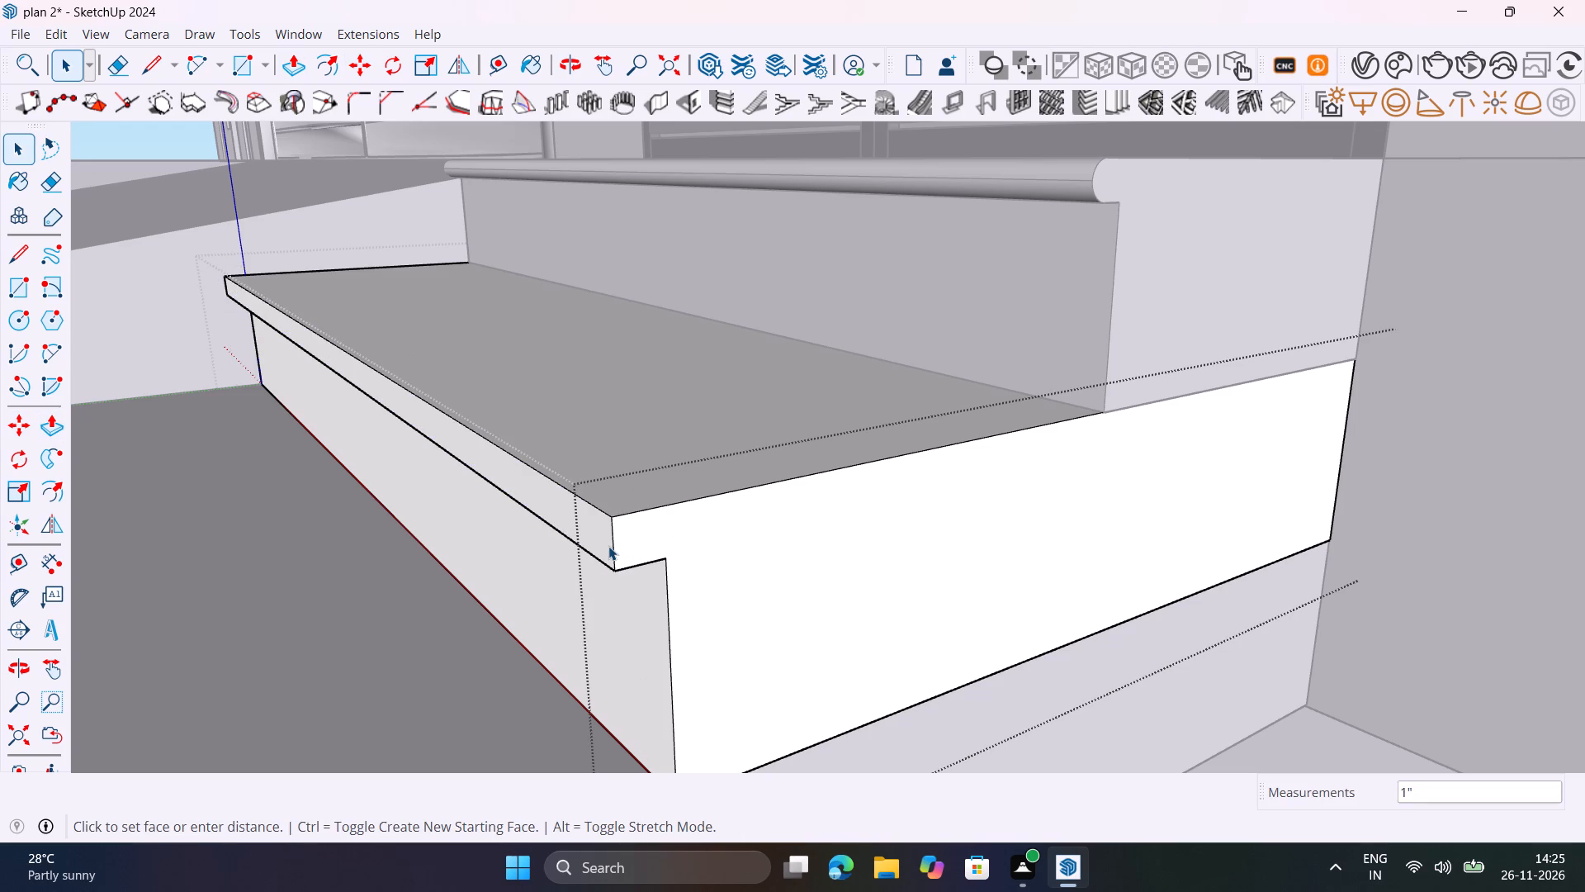
key(space)
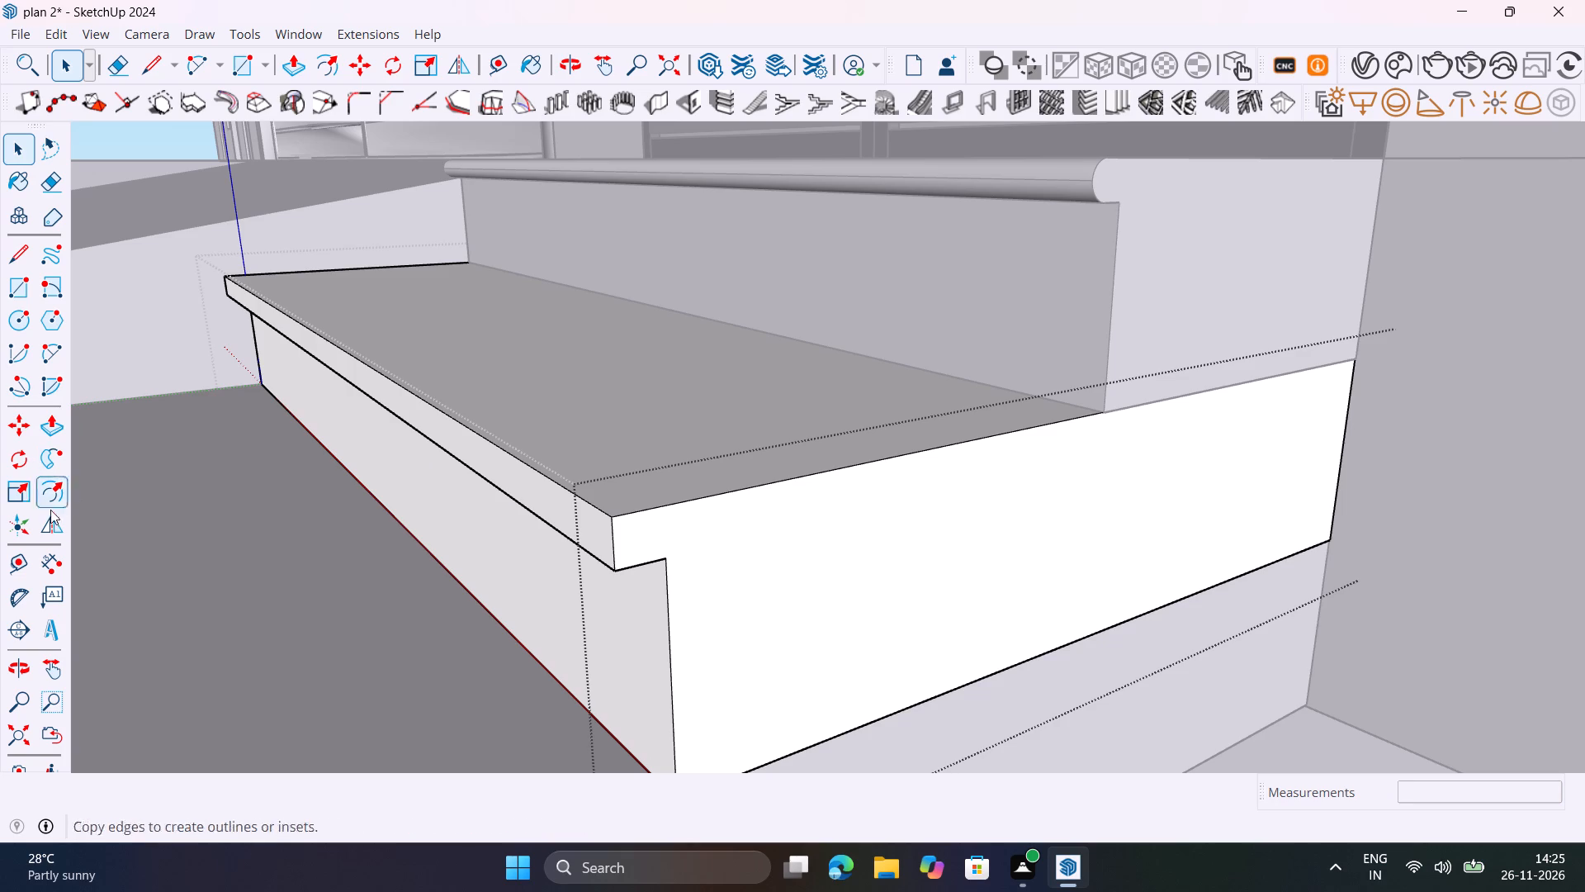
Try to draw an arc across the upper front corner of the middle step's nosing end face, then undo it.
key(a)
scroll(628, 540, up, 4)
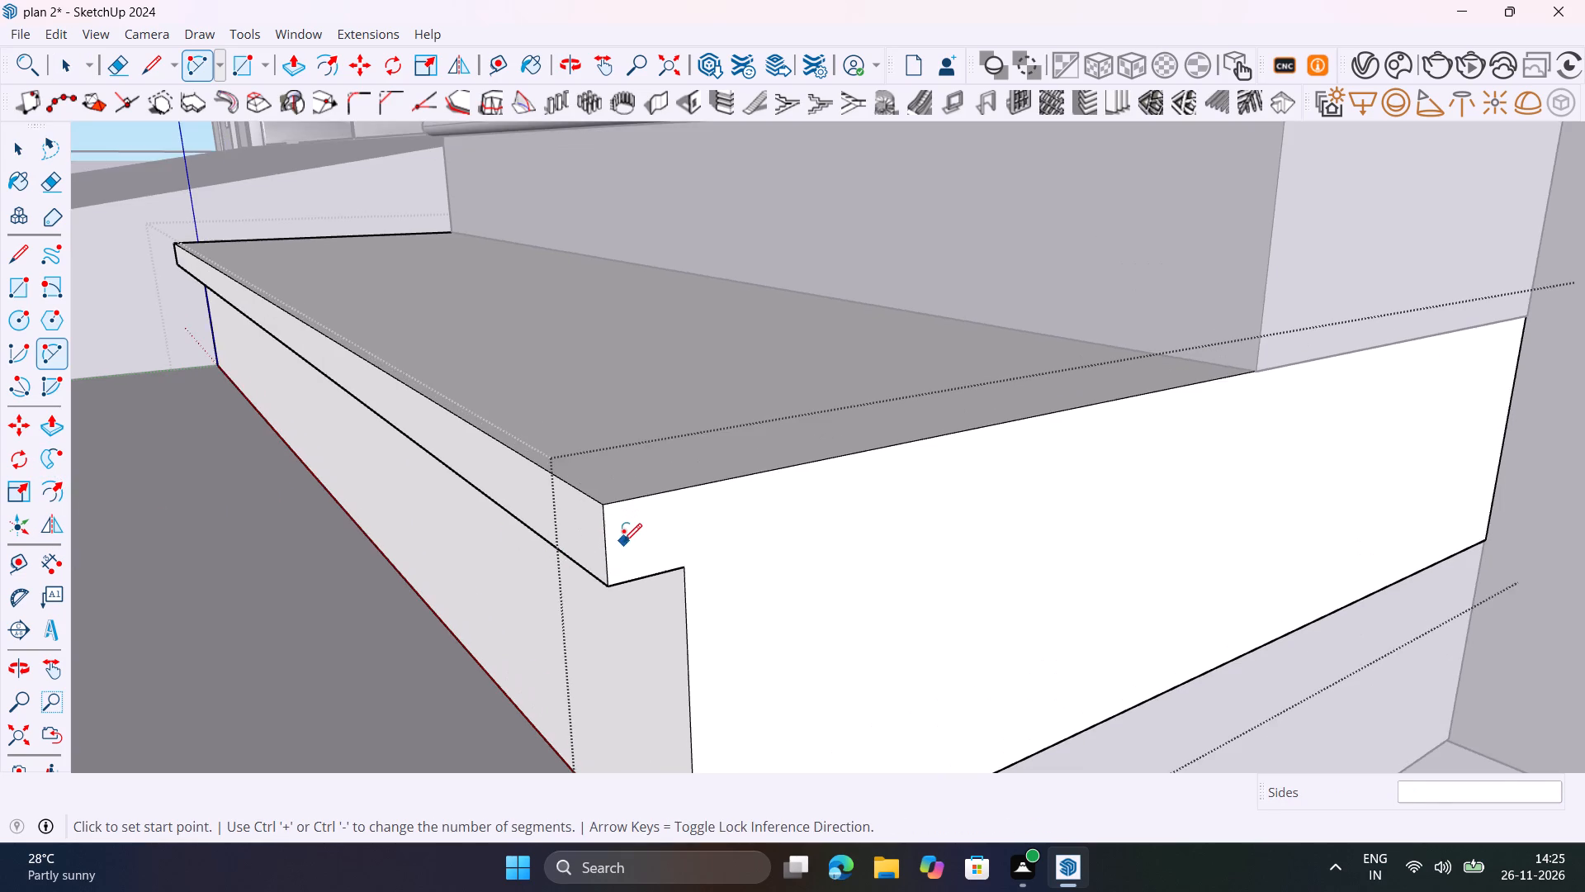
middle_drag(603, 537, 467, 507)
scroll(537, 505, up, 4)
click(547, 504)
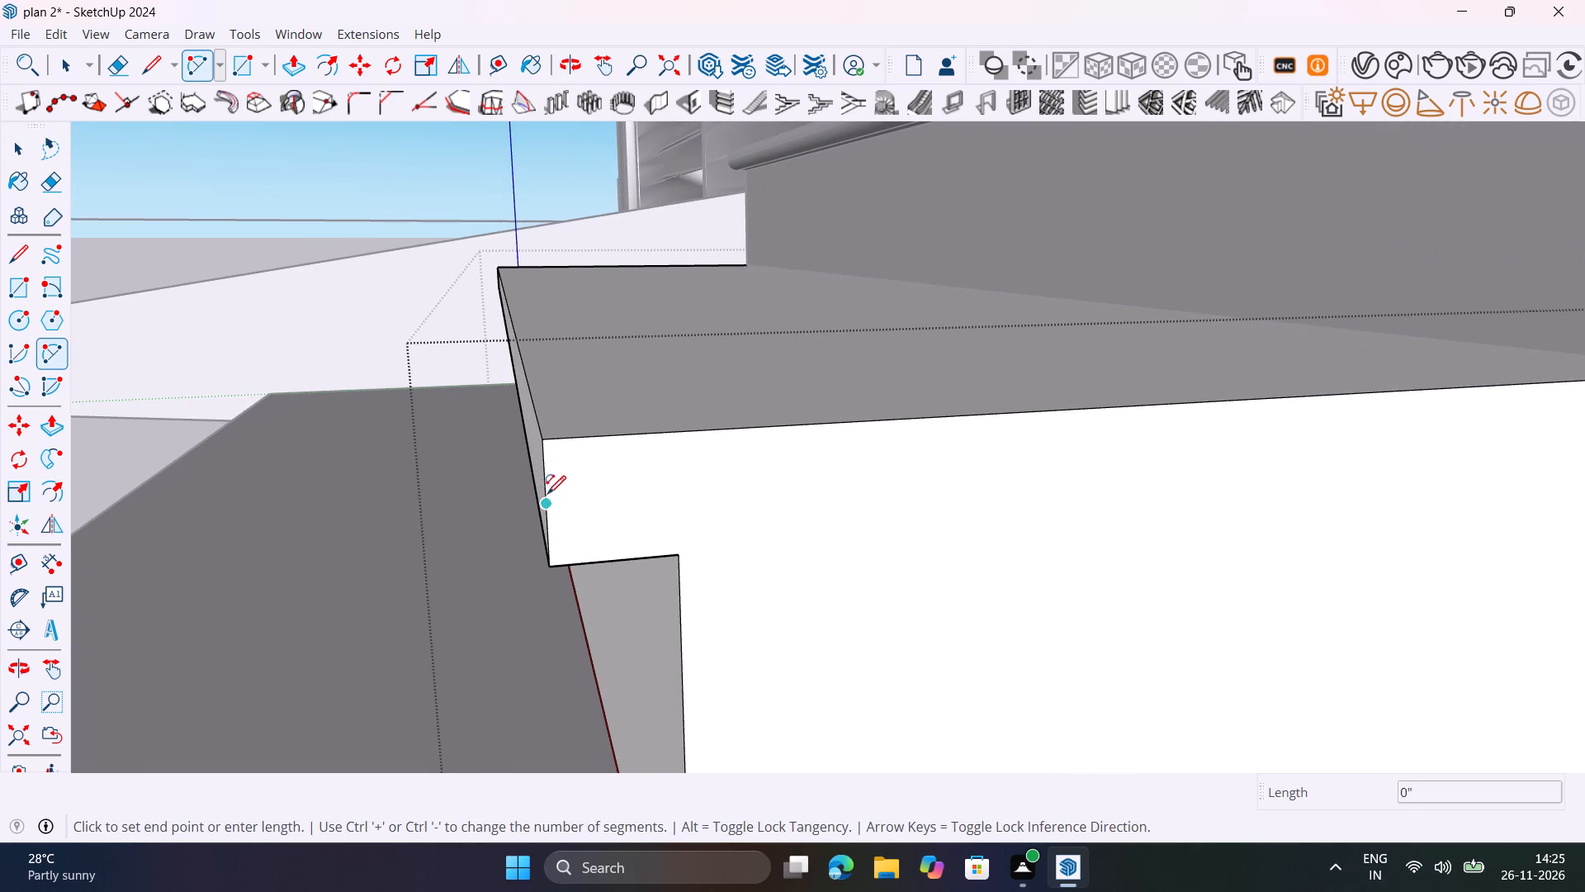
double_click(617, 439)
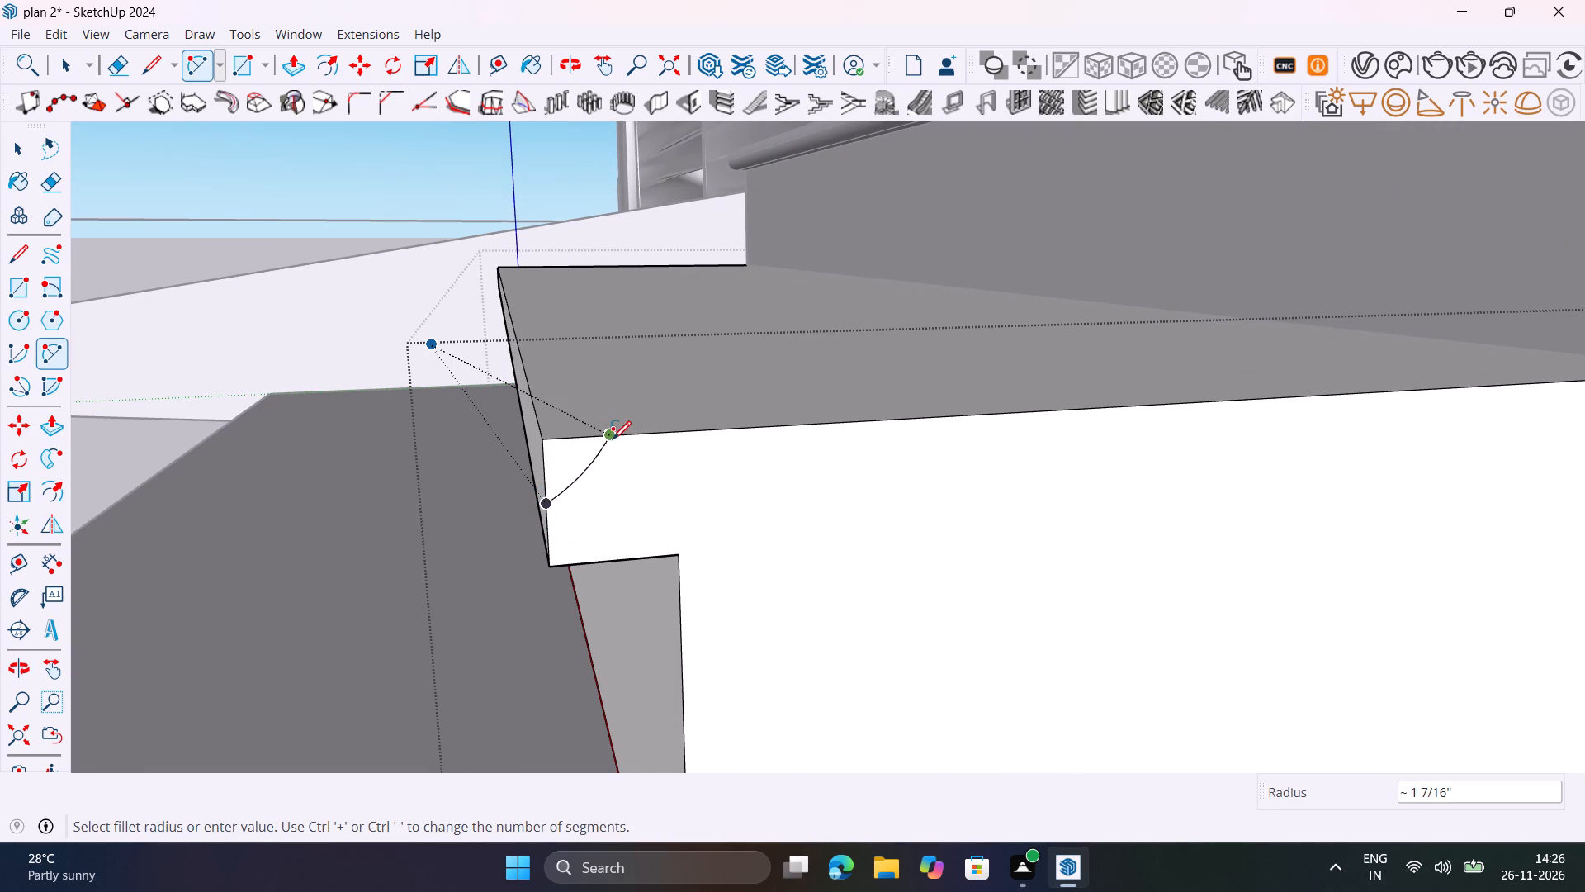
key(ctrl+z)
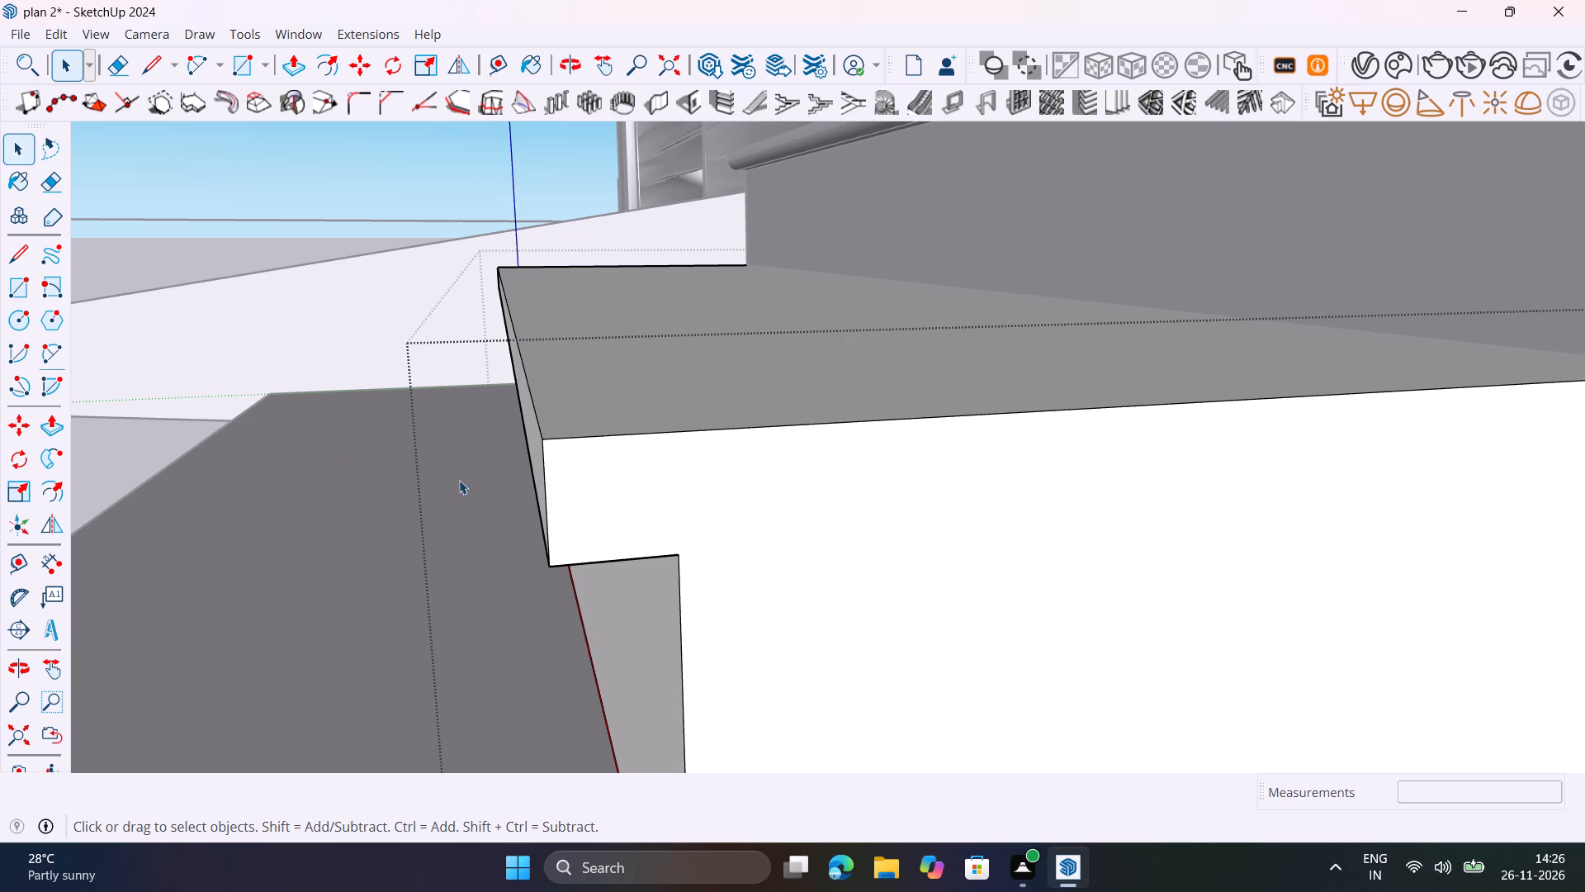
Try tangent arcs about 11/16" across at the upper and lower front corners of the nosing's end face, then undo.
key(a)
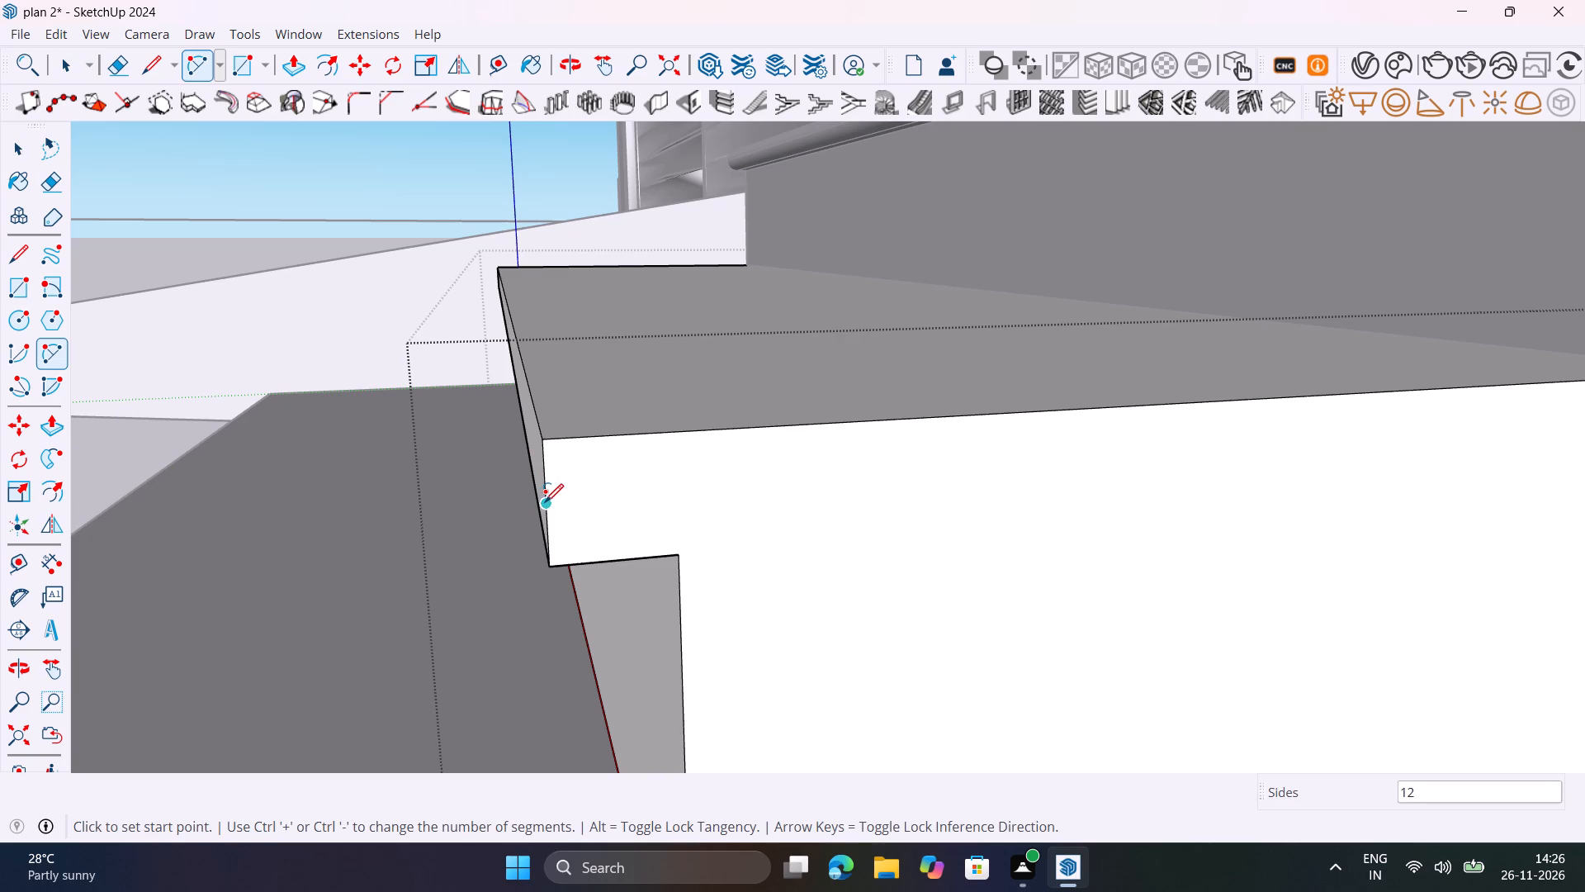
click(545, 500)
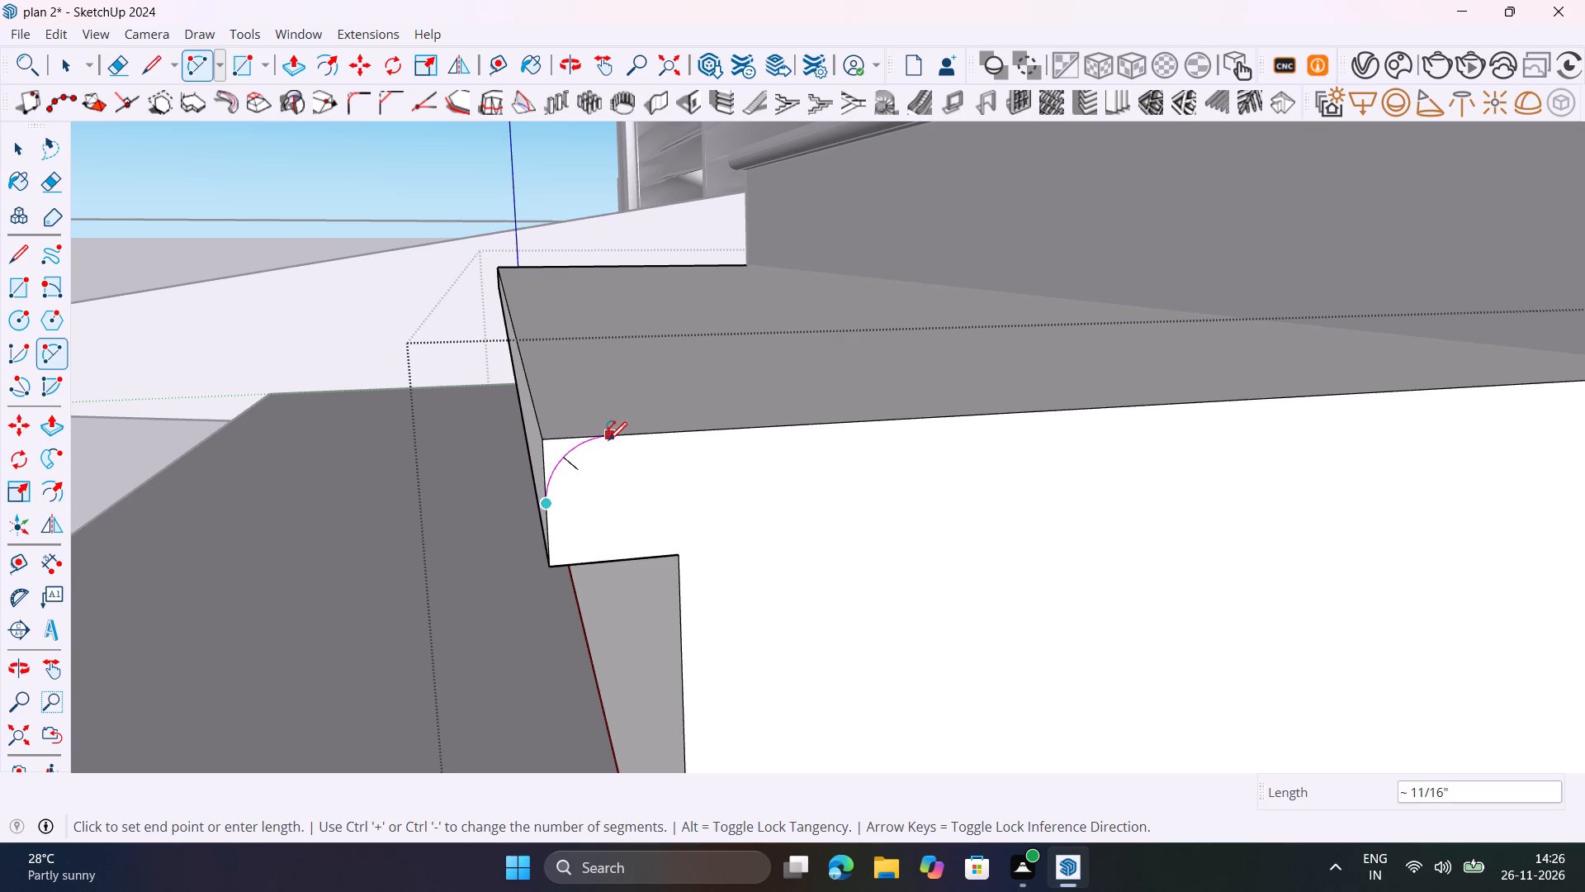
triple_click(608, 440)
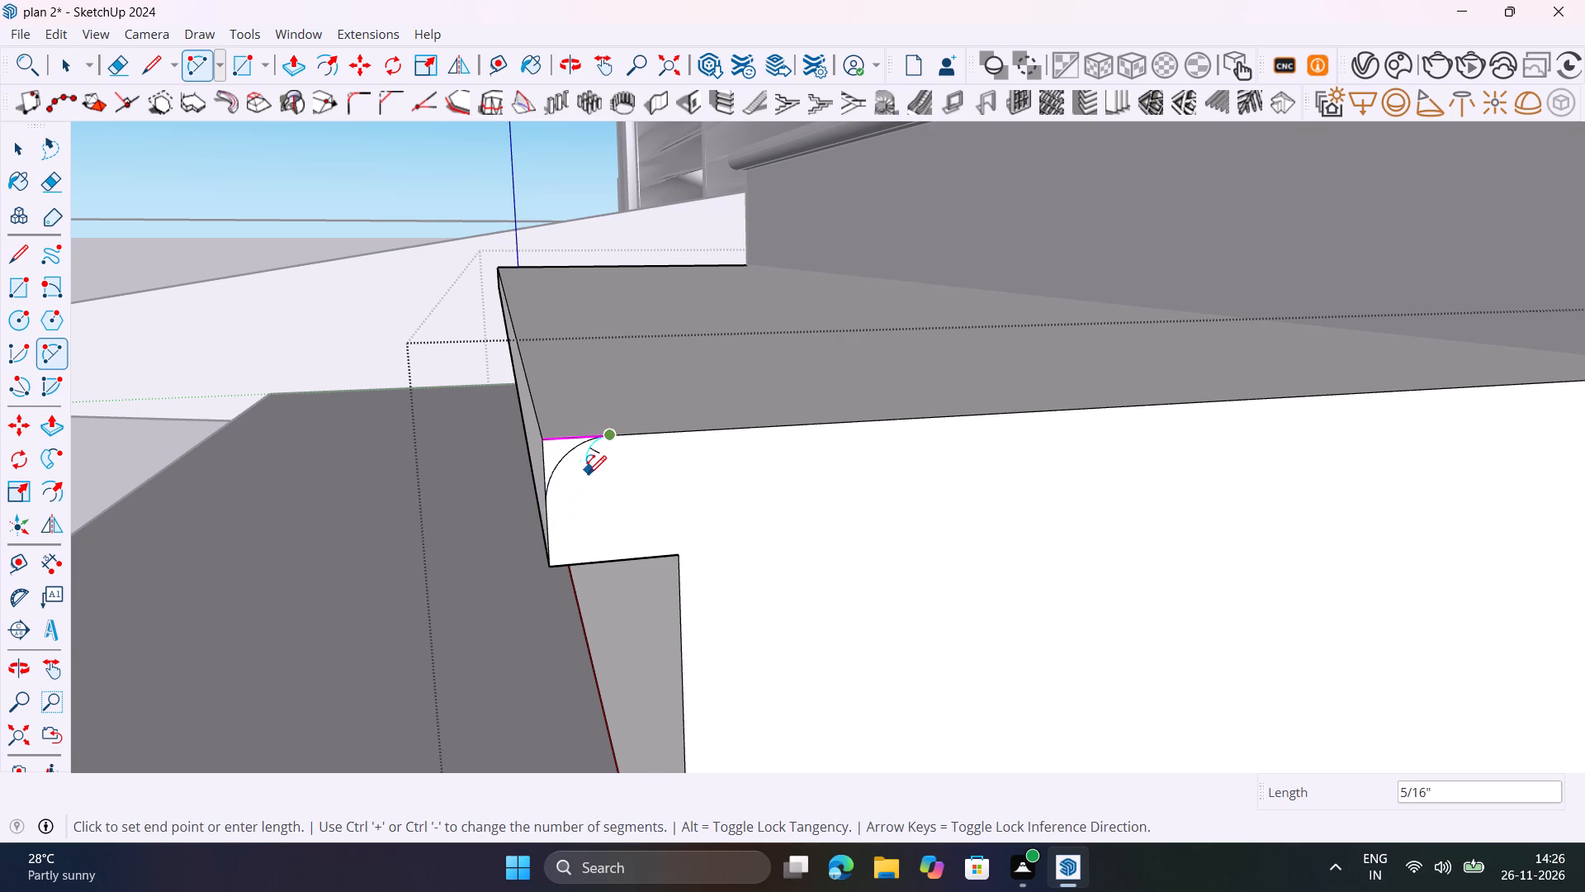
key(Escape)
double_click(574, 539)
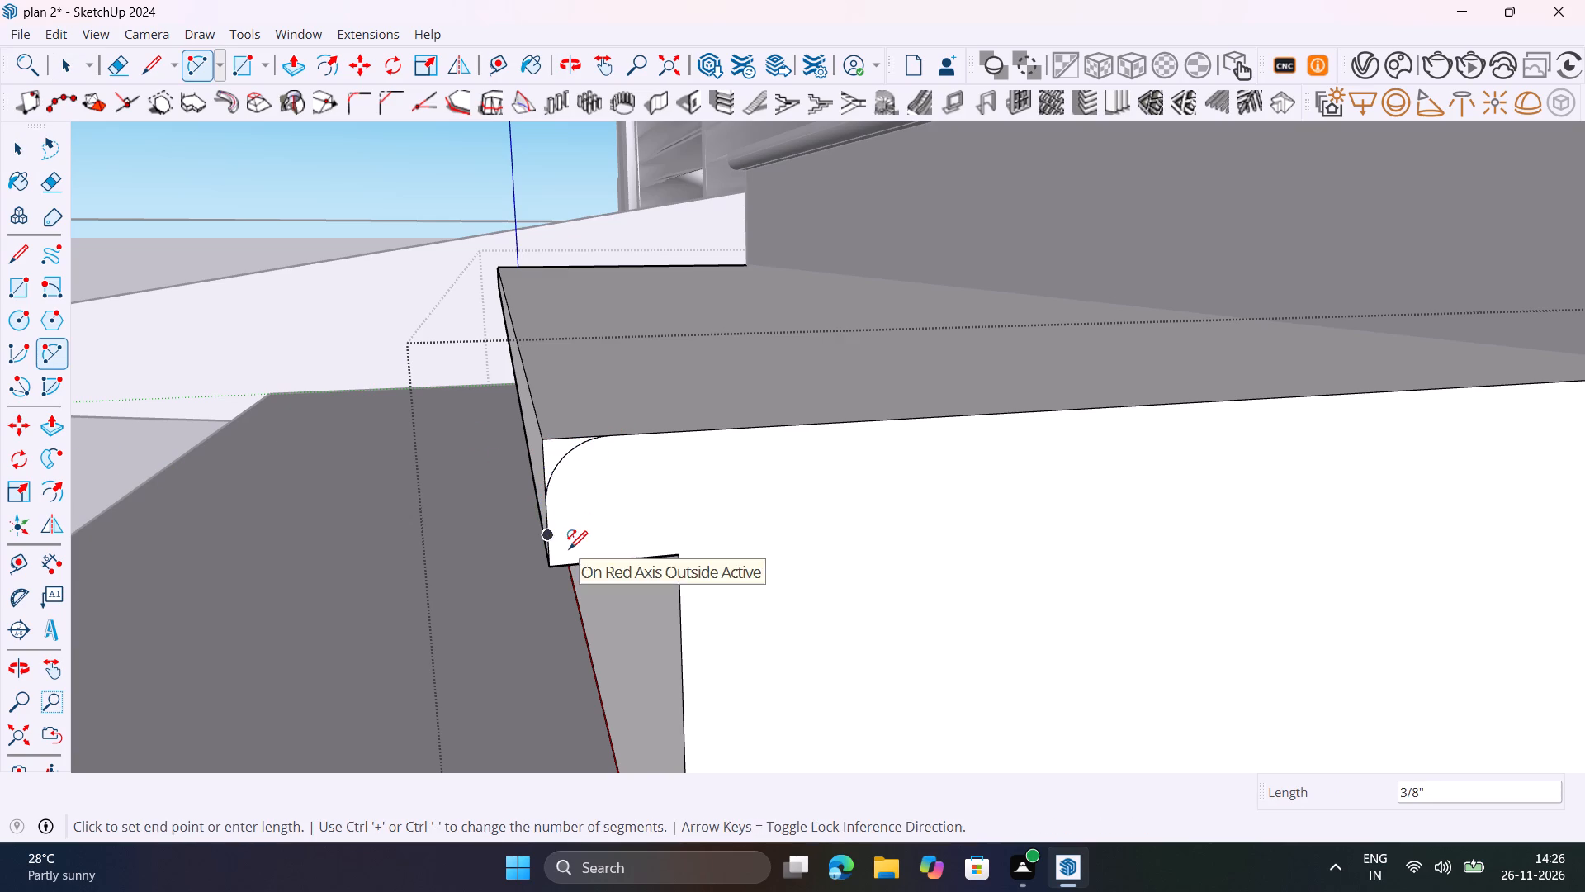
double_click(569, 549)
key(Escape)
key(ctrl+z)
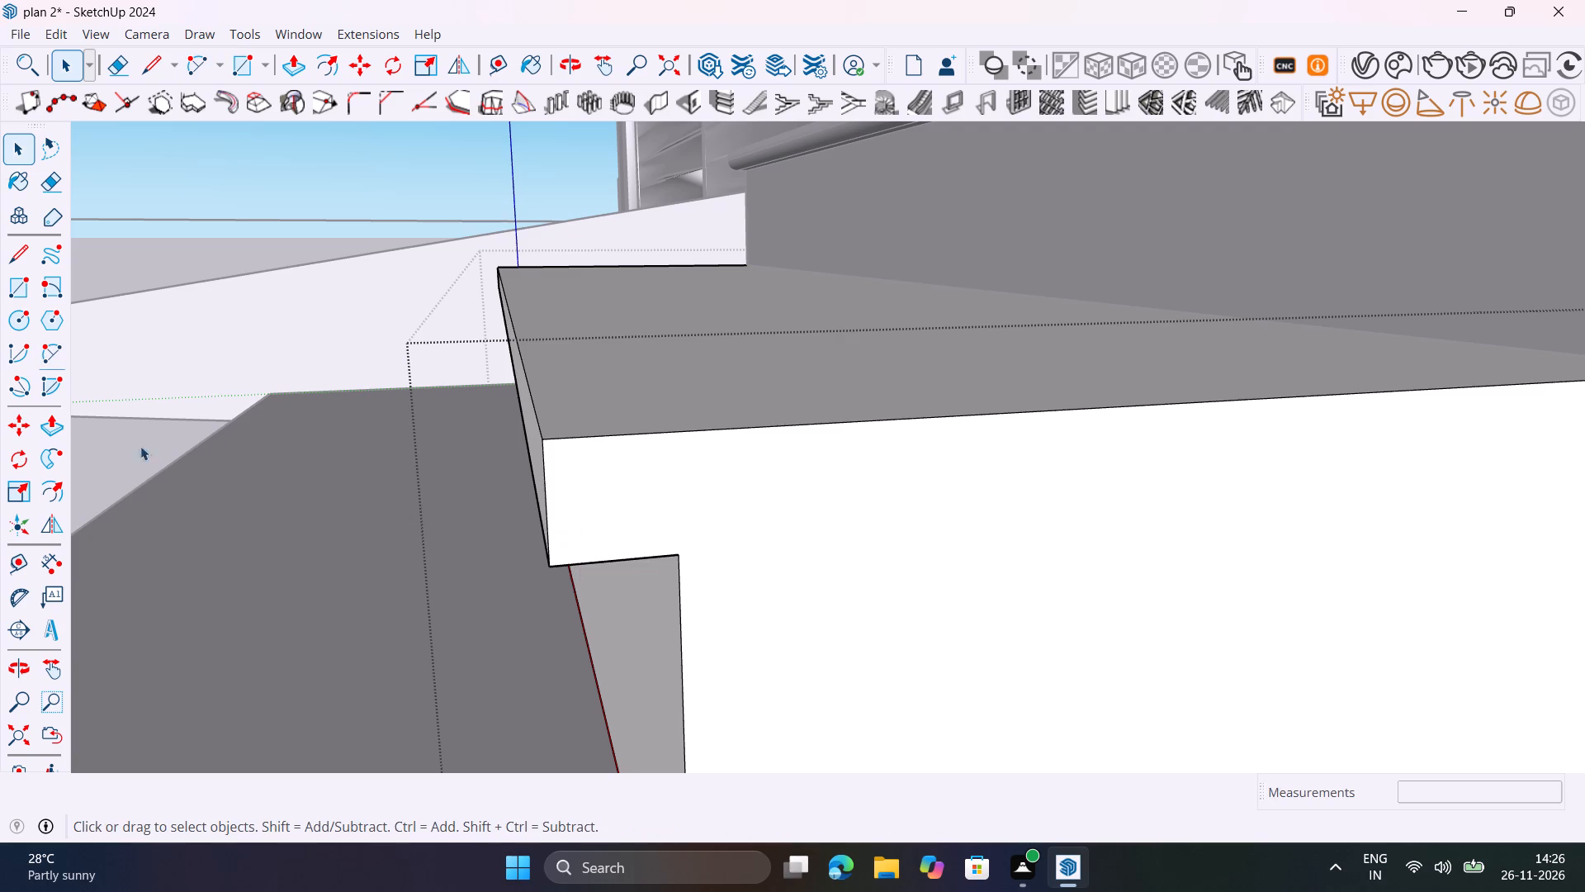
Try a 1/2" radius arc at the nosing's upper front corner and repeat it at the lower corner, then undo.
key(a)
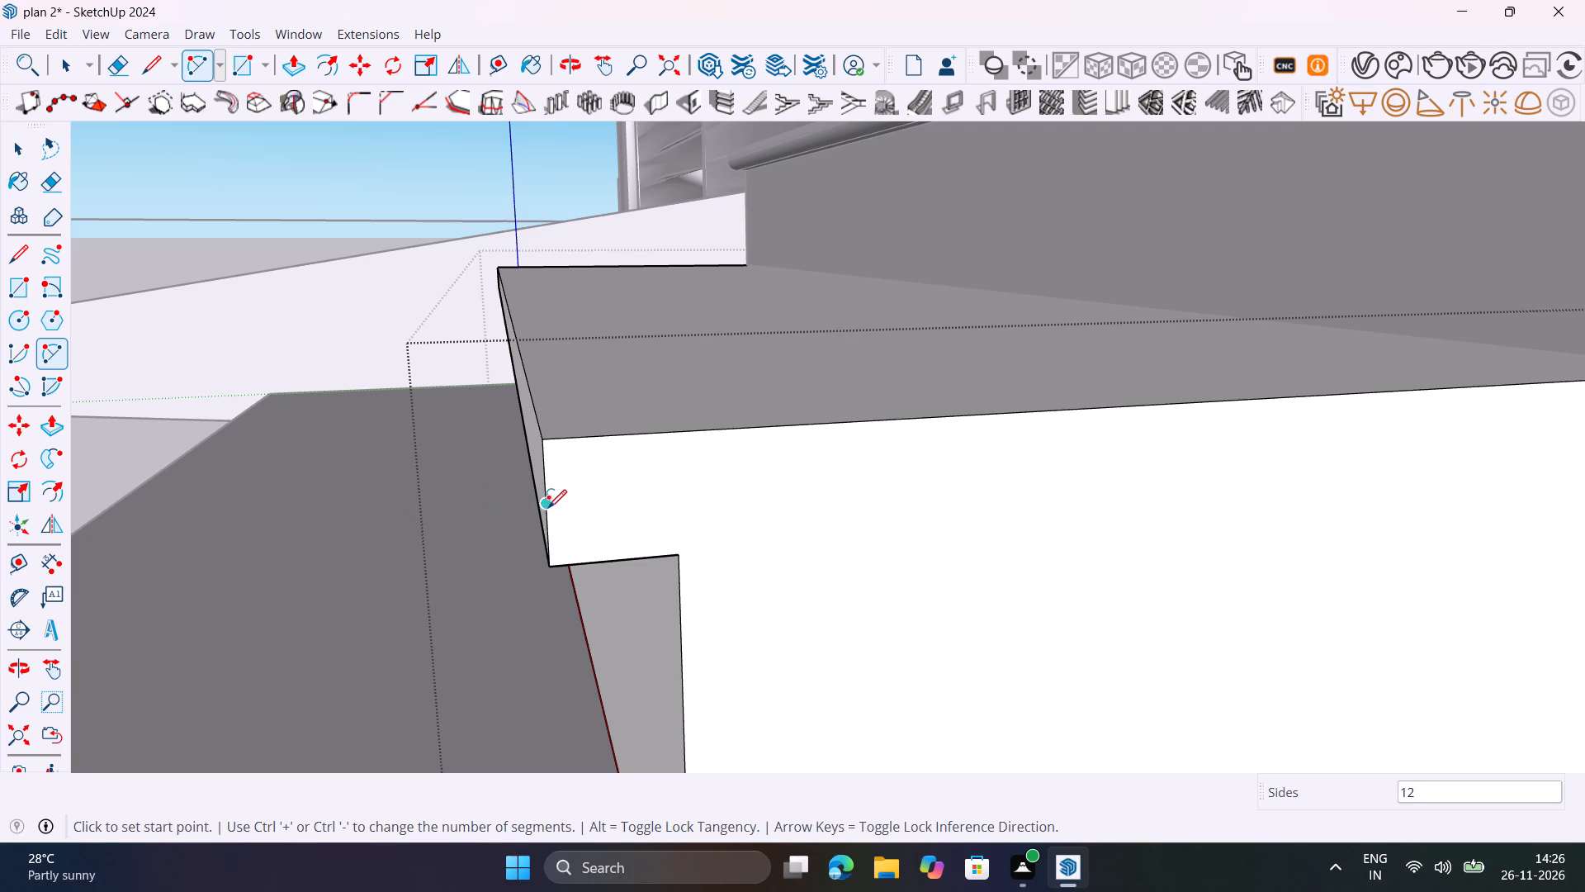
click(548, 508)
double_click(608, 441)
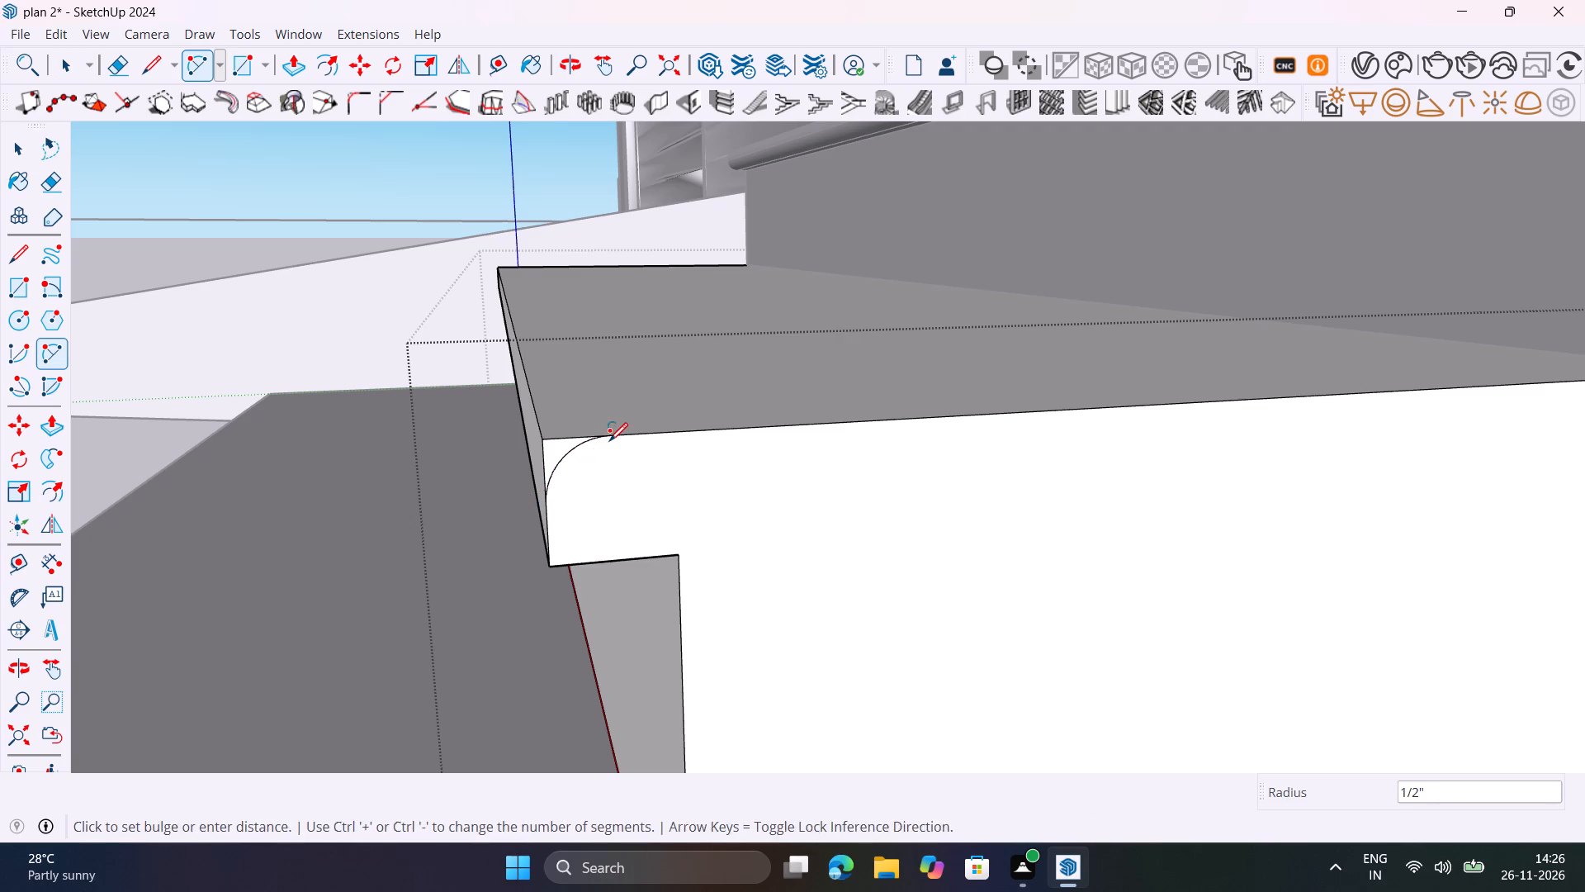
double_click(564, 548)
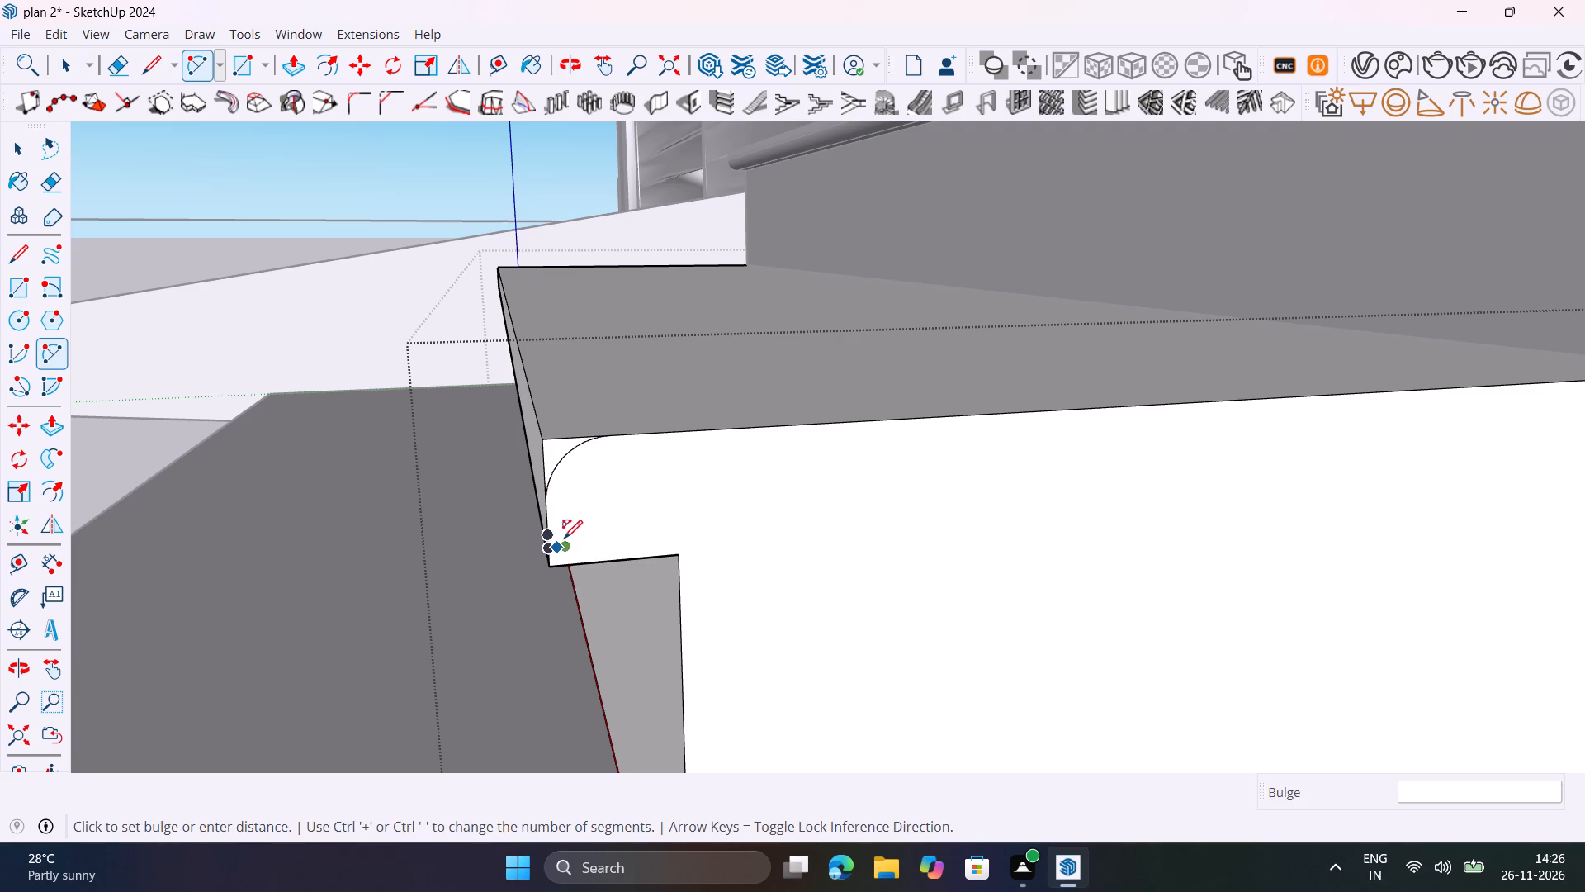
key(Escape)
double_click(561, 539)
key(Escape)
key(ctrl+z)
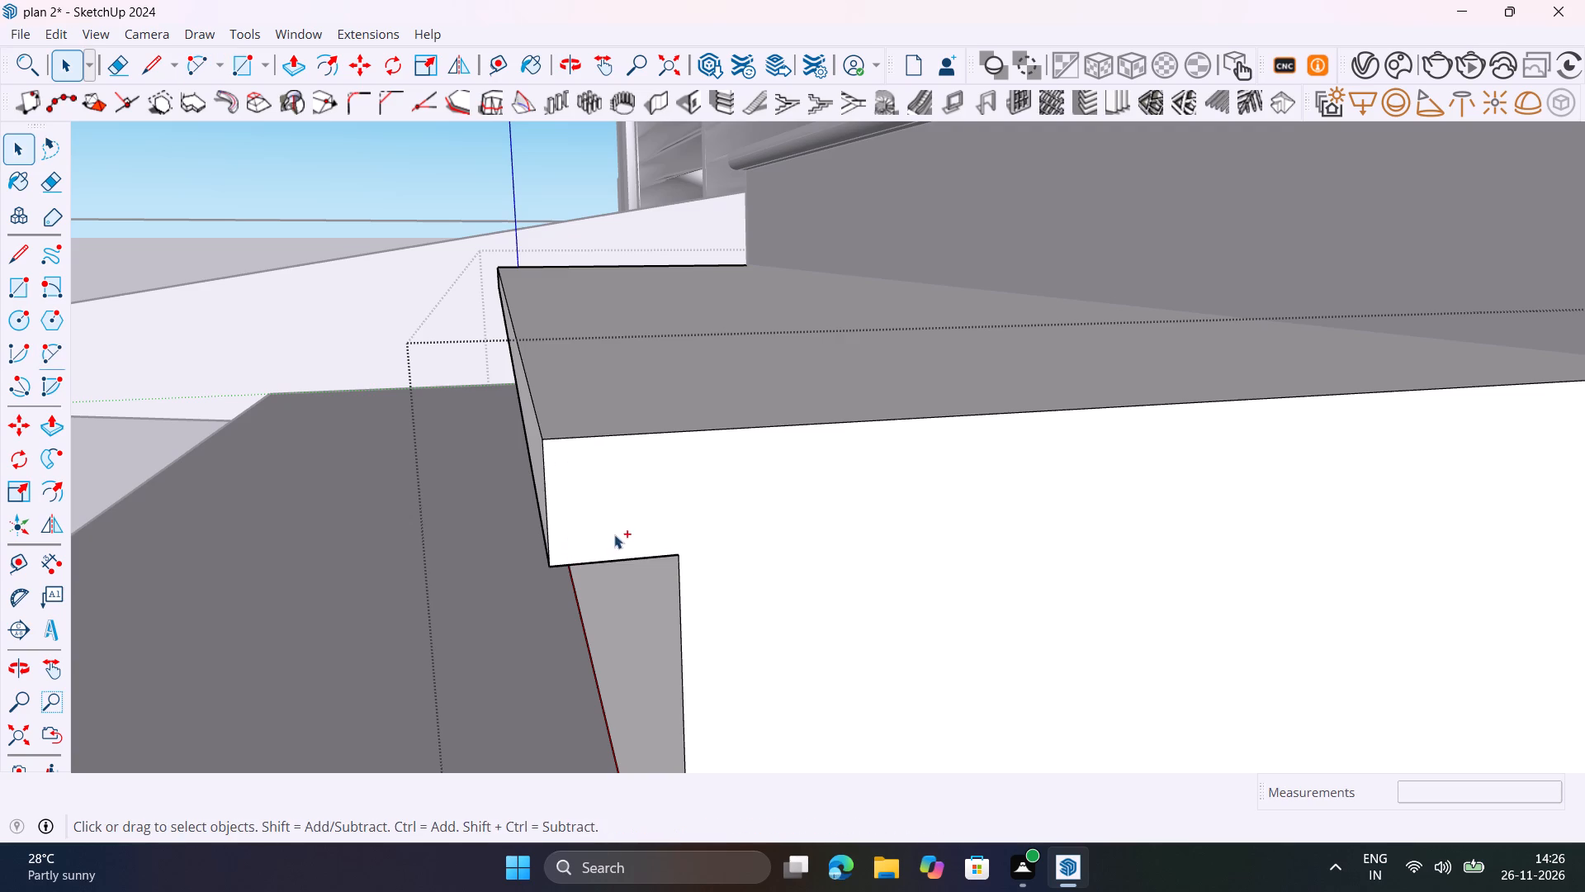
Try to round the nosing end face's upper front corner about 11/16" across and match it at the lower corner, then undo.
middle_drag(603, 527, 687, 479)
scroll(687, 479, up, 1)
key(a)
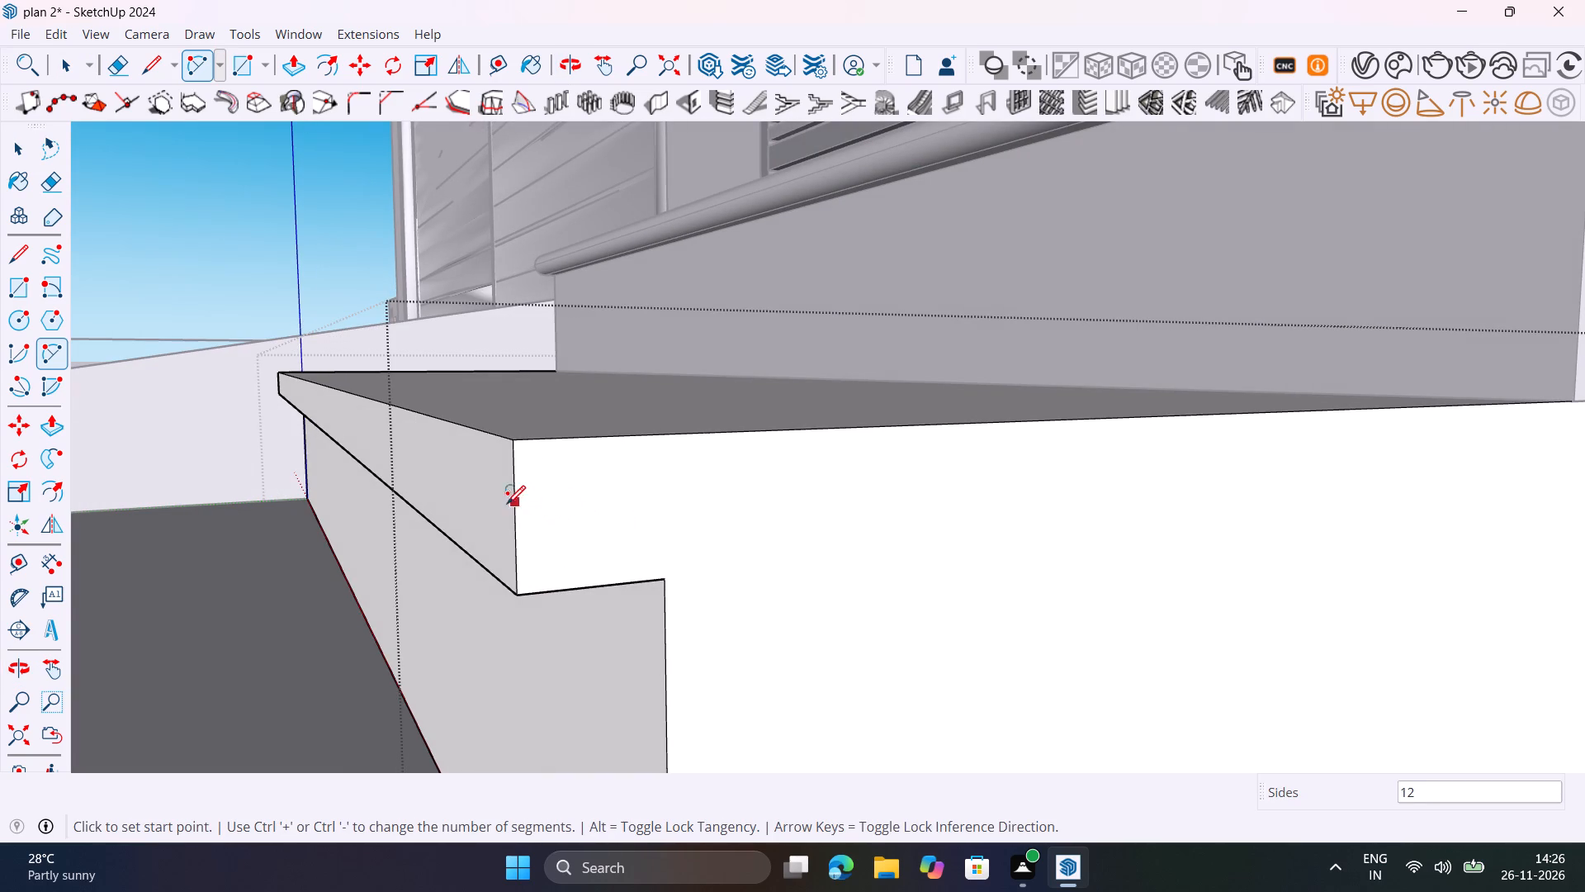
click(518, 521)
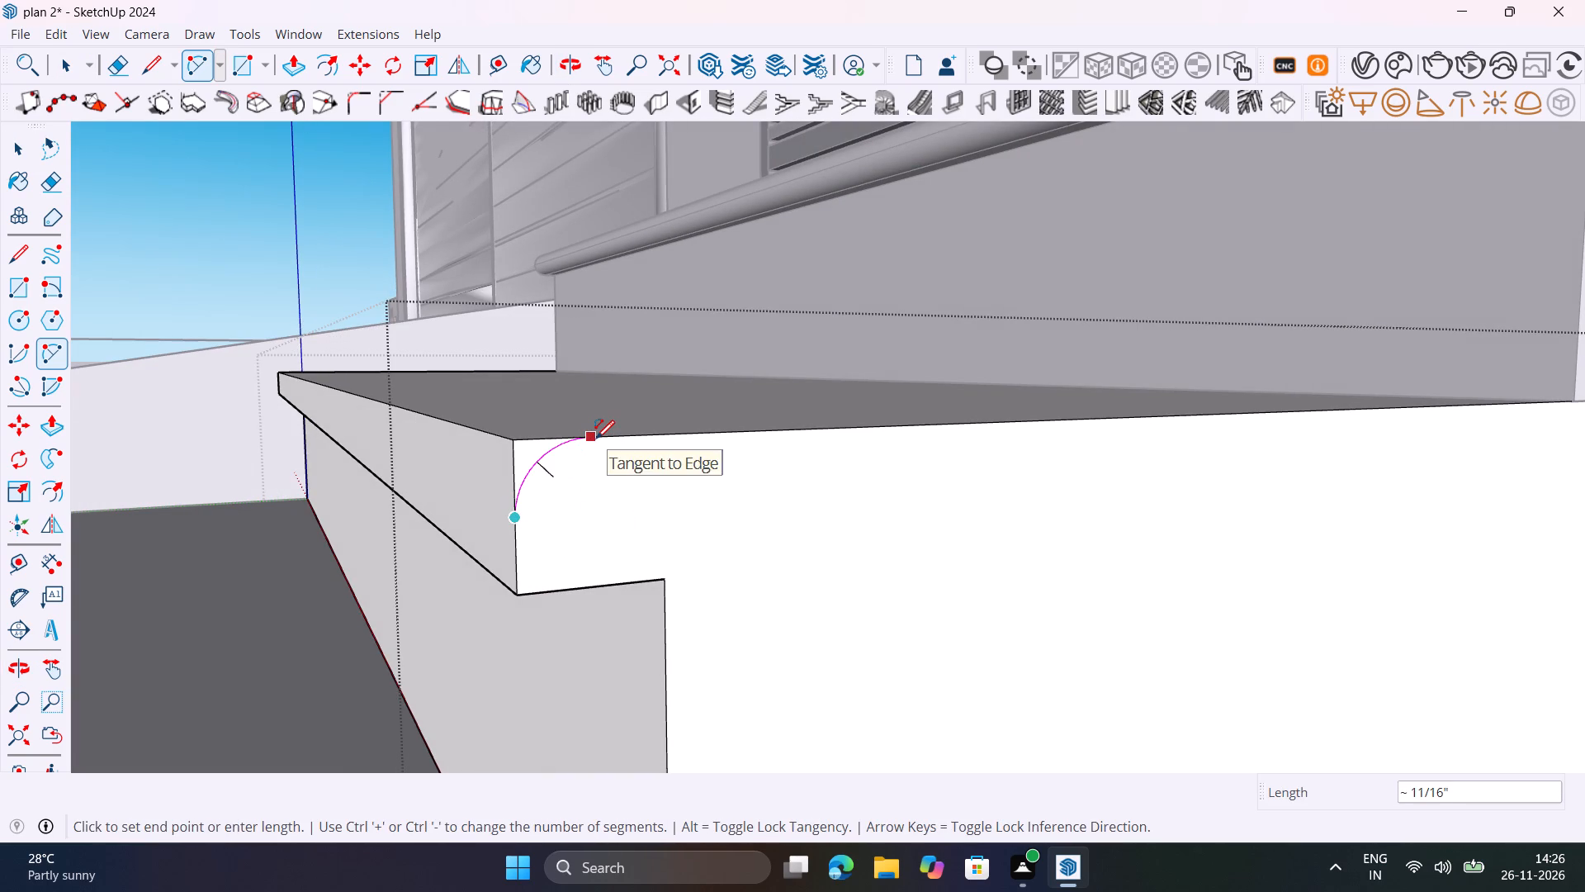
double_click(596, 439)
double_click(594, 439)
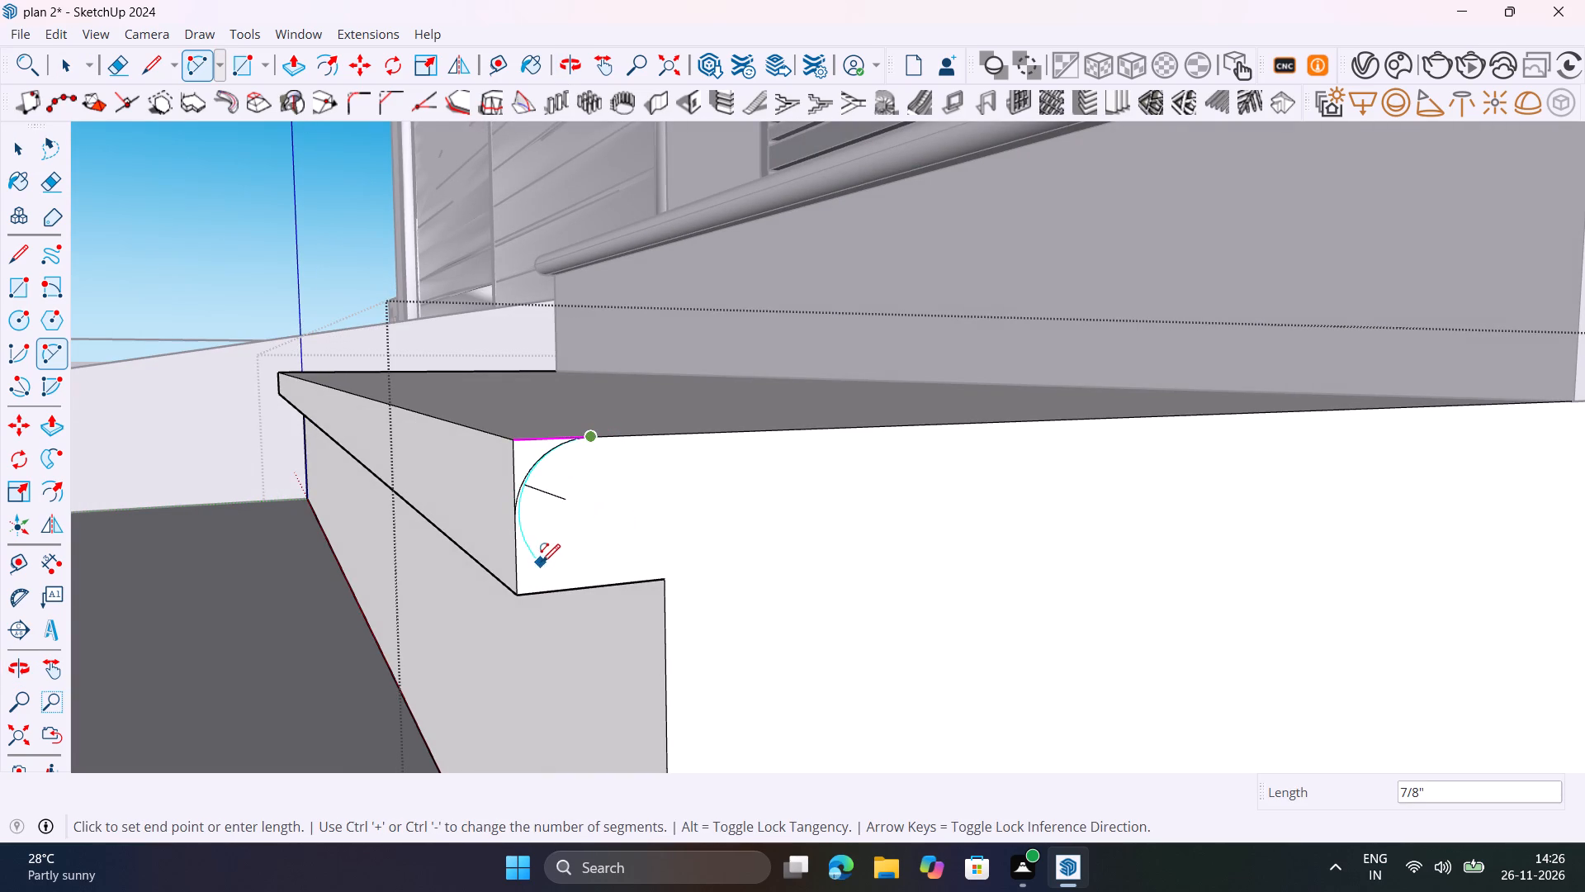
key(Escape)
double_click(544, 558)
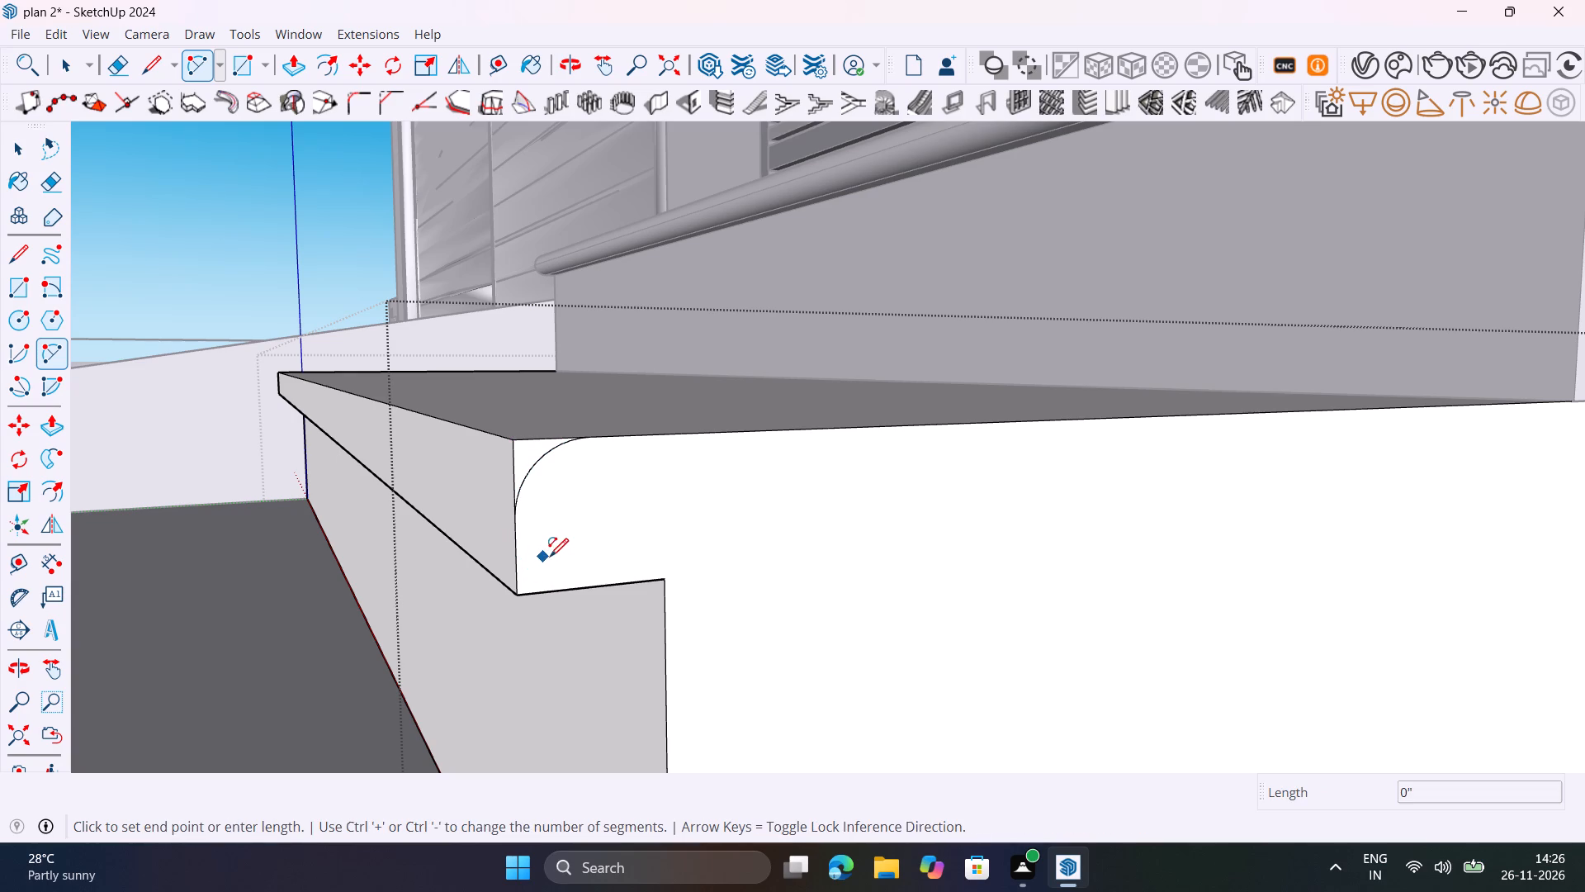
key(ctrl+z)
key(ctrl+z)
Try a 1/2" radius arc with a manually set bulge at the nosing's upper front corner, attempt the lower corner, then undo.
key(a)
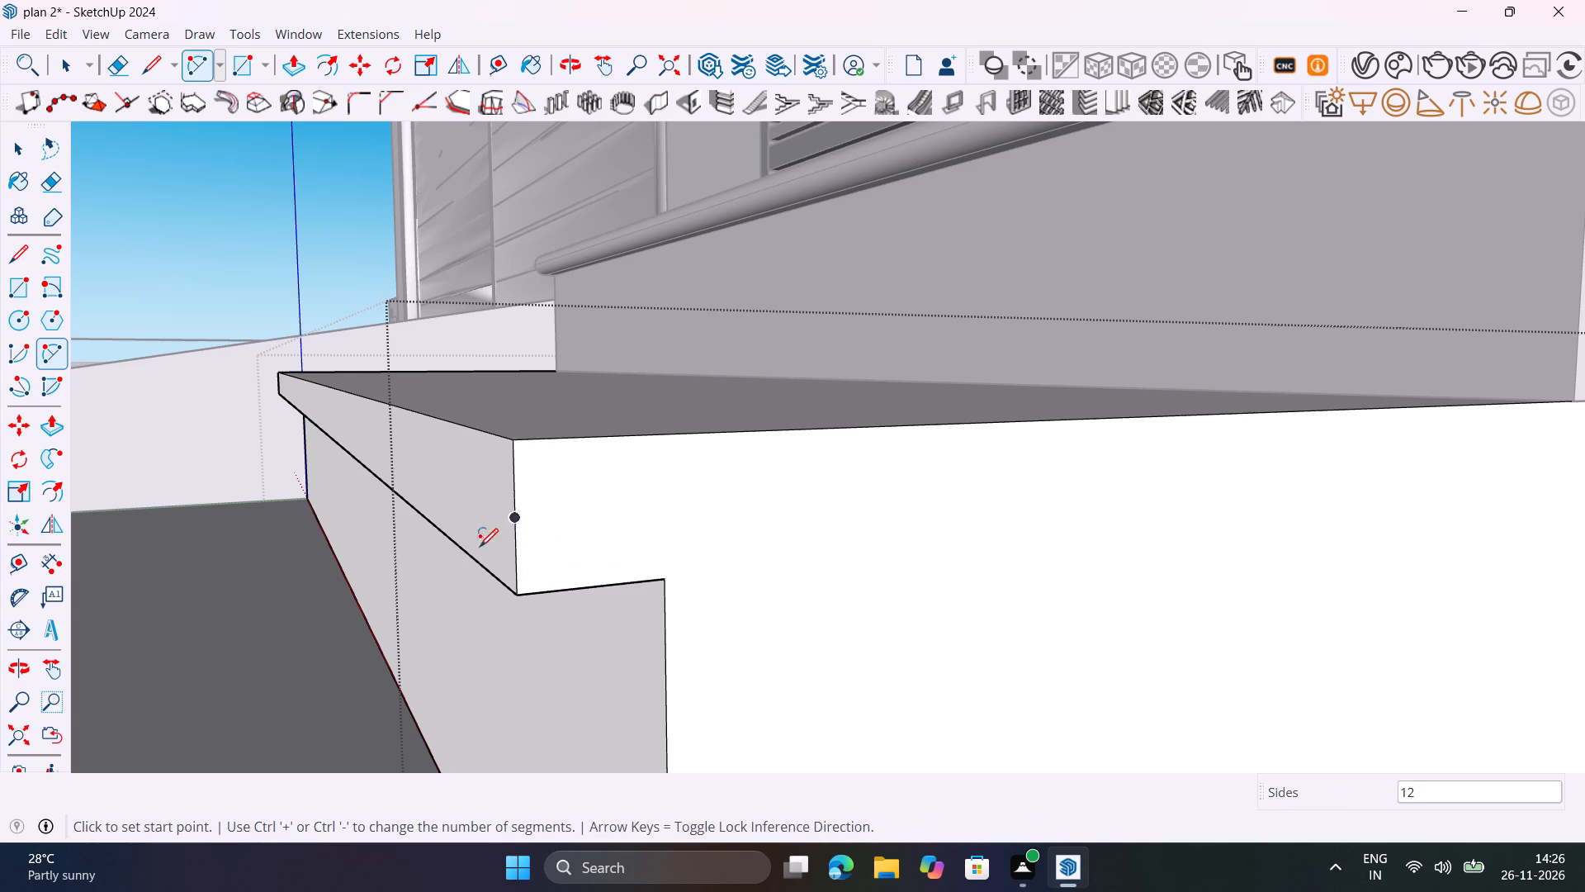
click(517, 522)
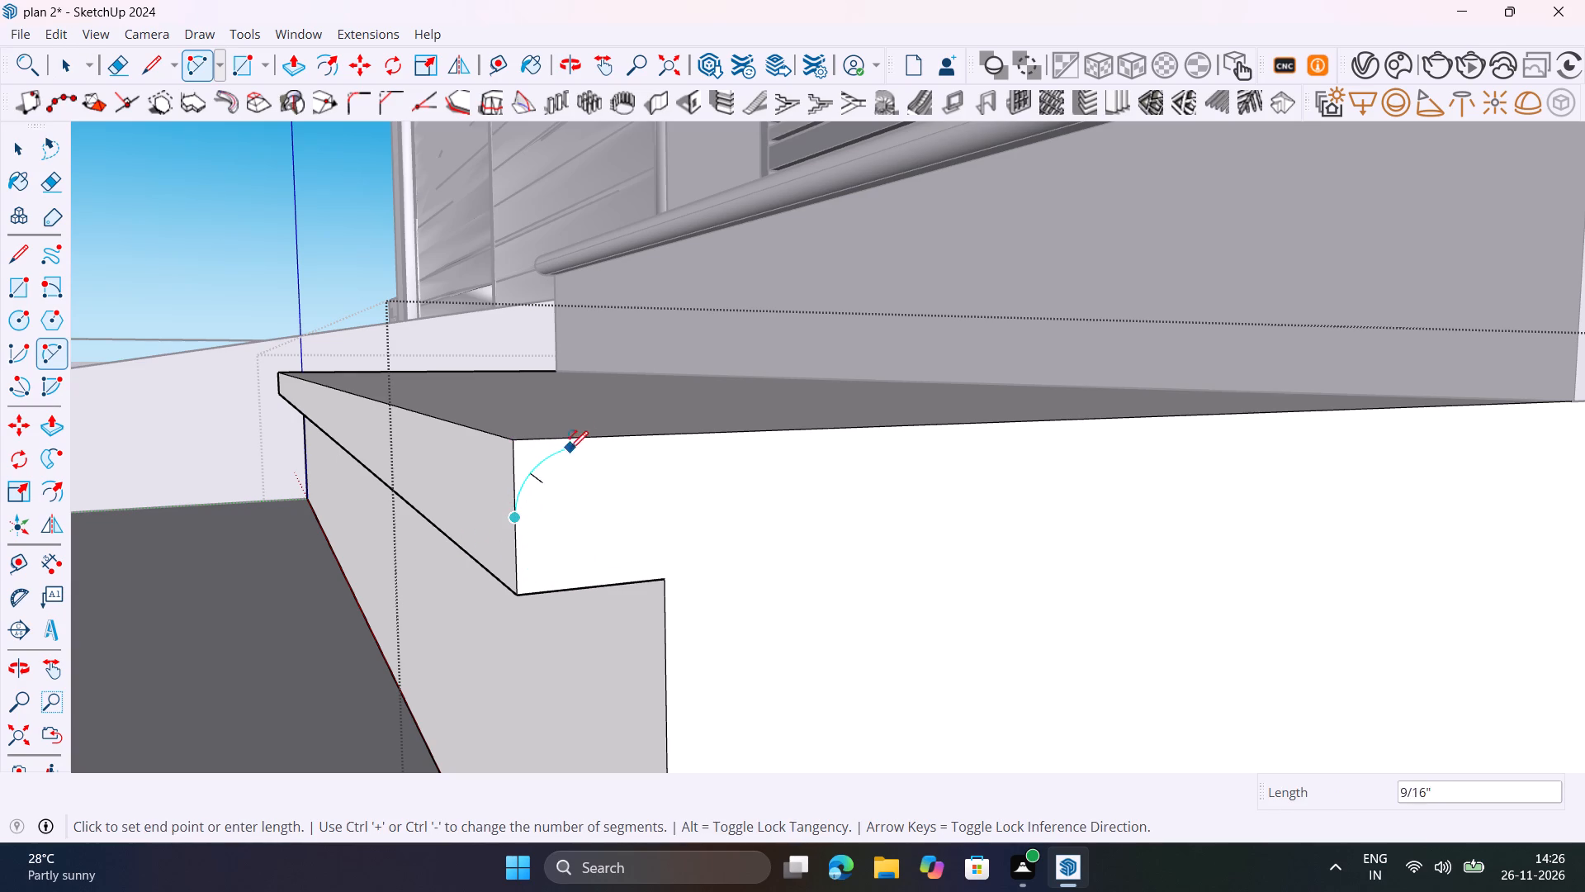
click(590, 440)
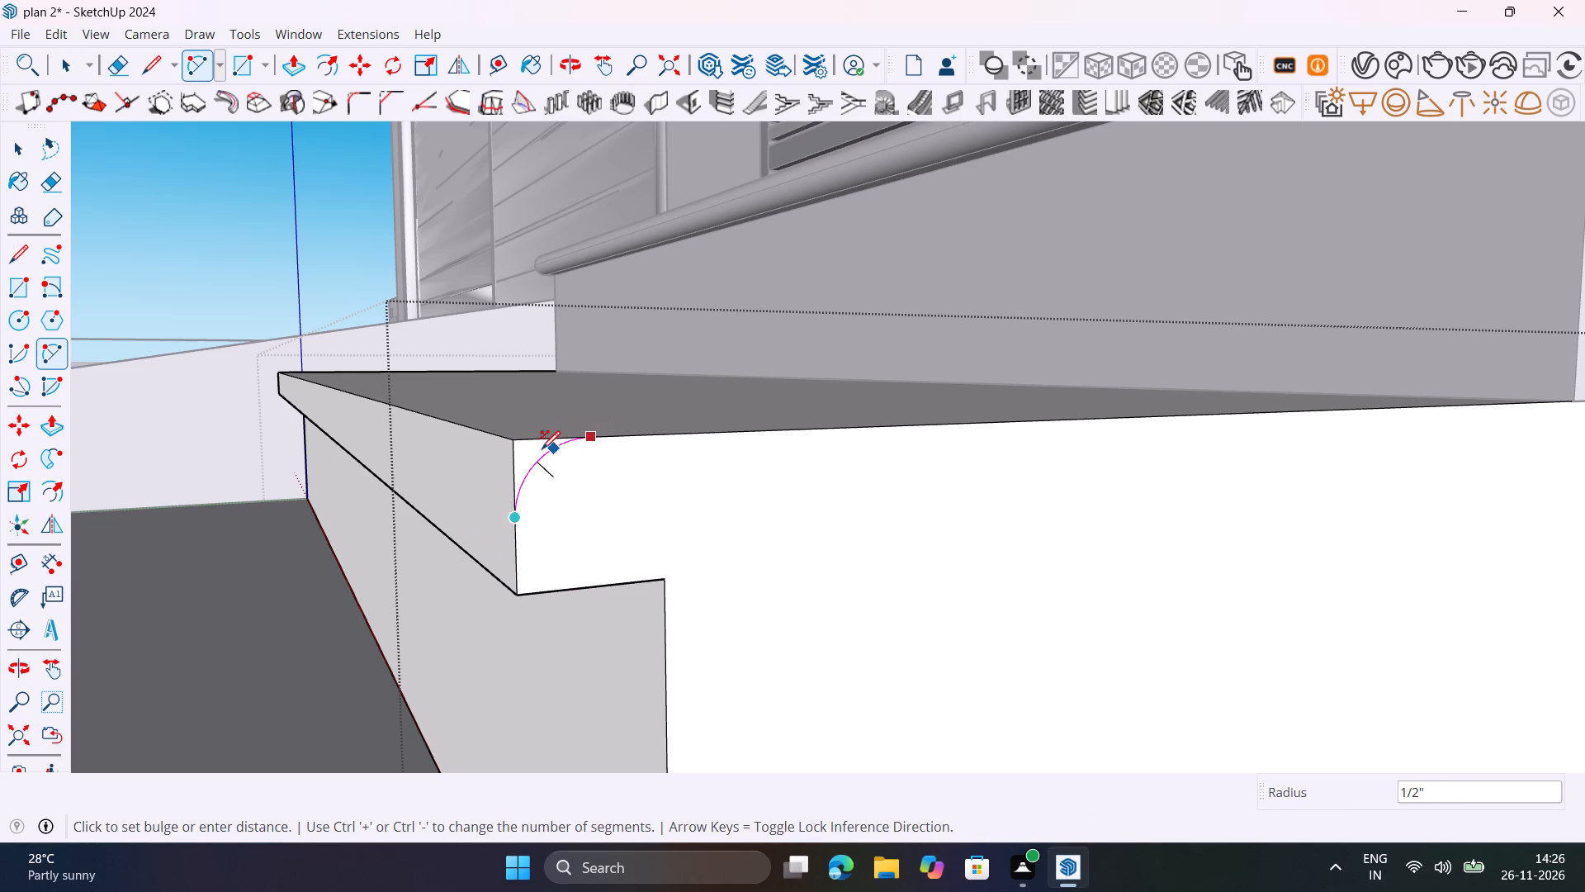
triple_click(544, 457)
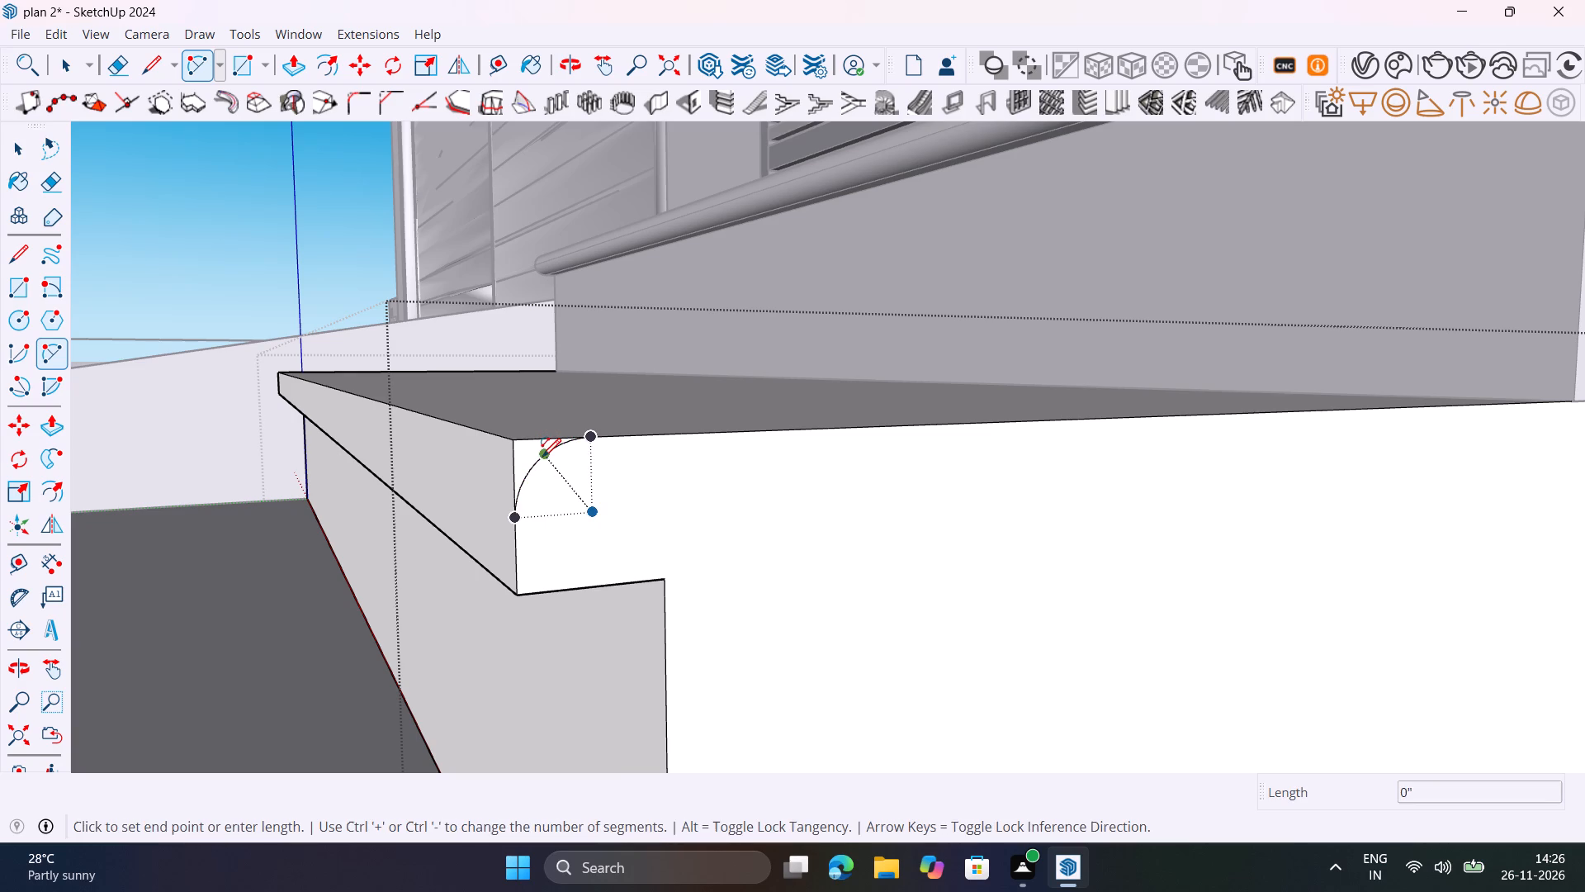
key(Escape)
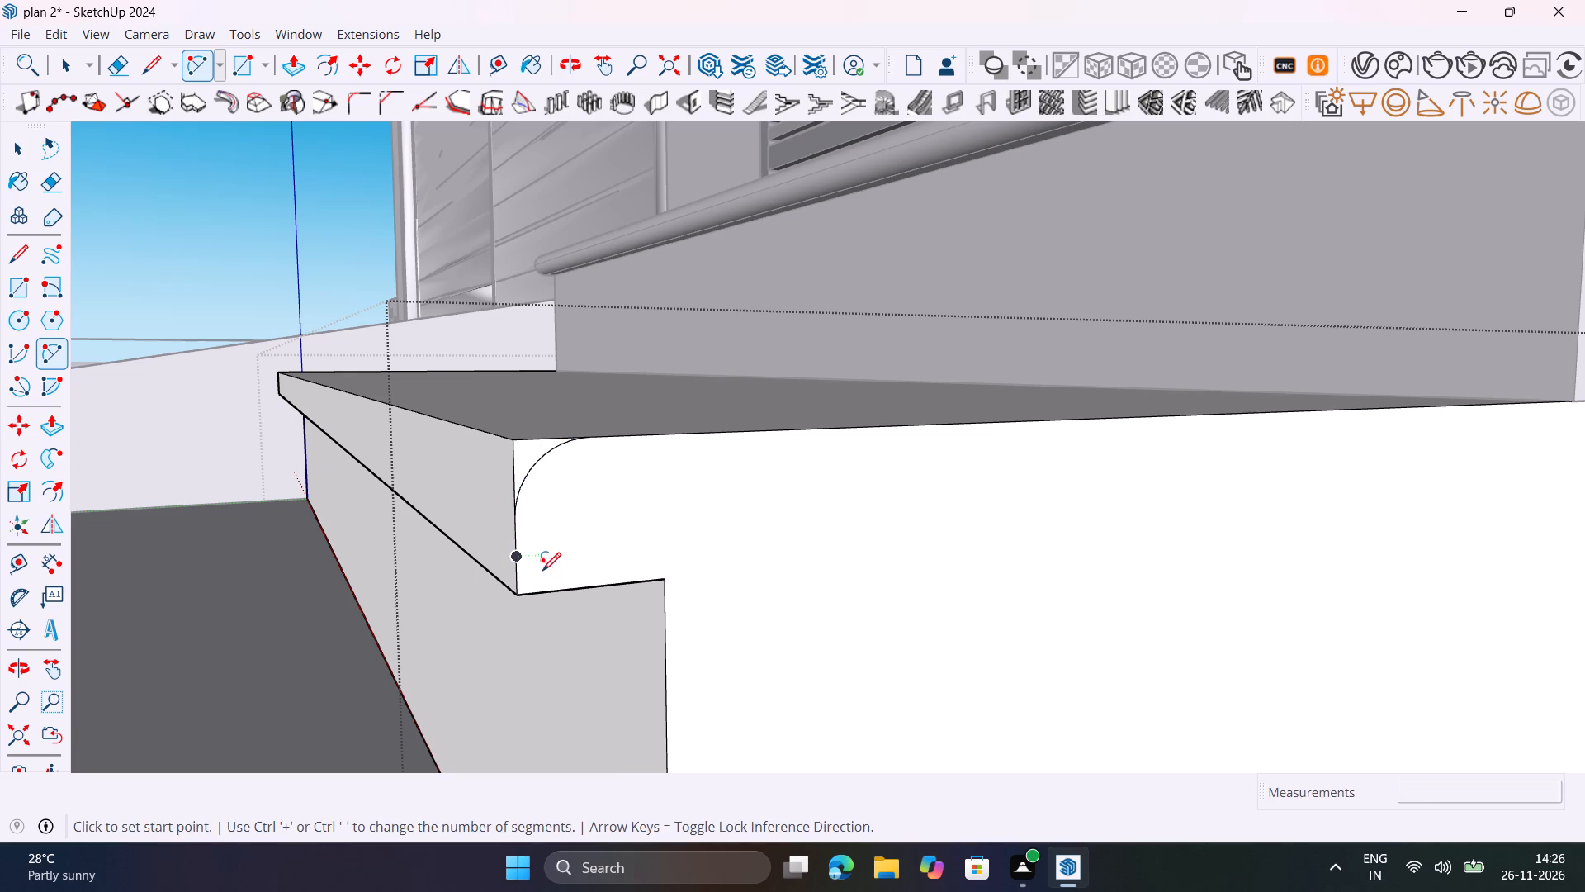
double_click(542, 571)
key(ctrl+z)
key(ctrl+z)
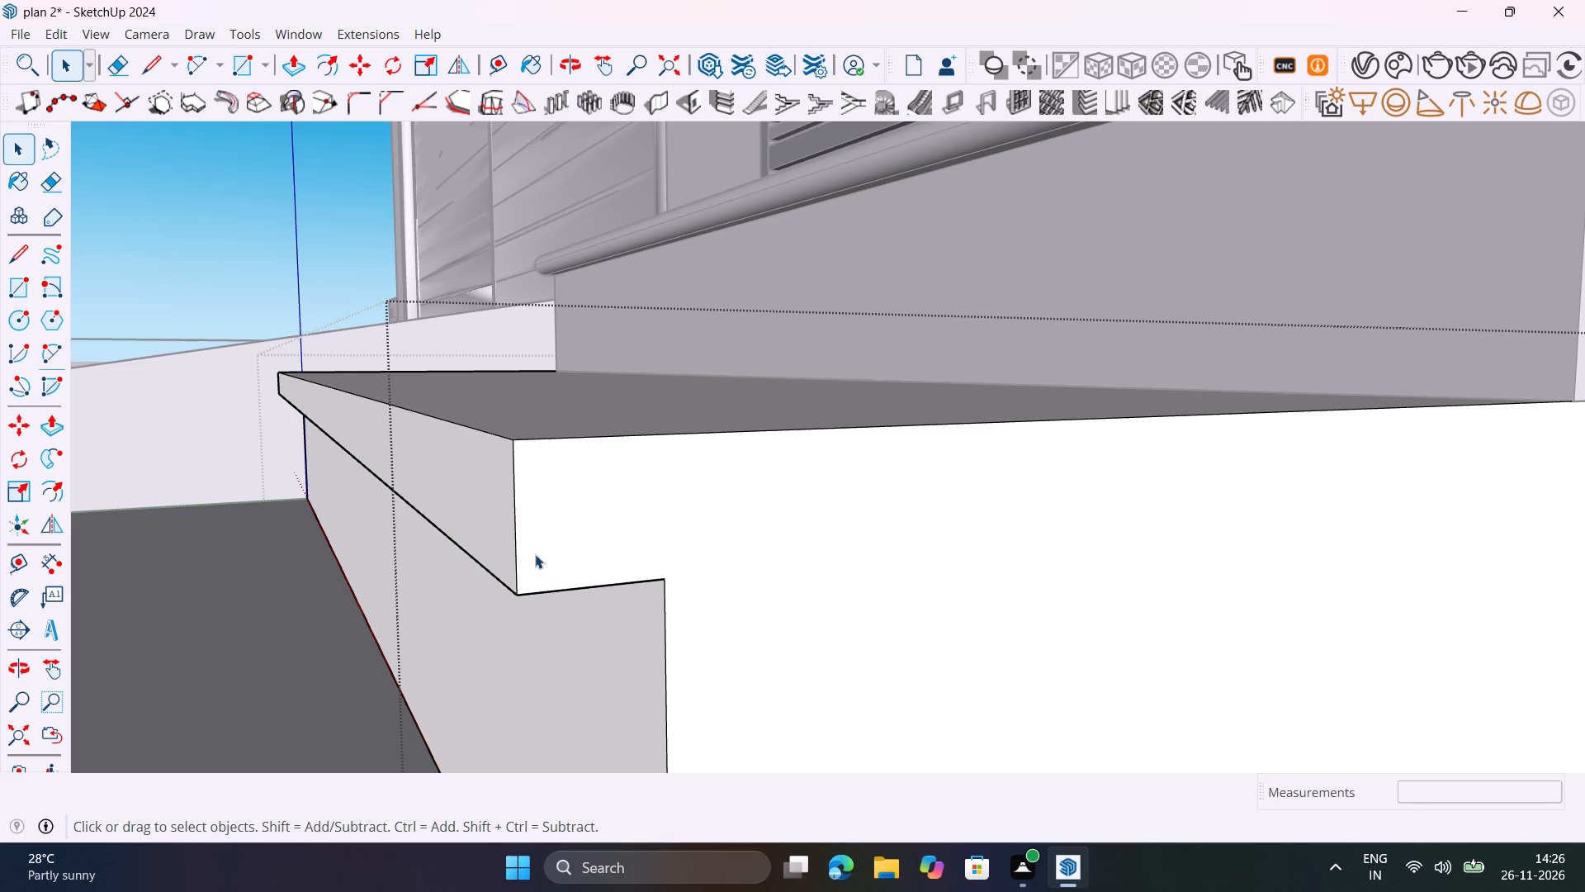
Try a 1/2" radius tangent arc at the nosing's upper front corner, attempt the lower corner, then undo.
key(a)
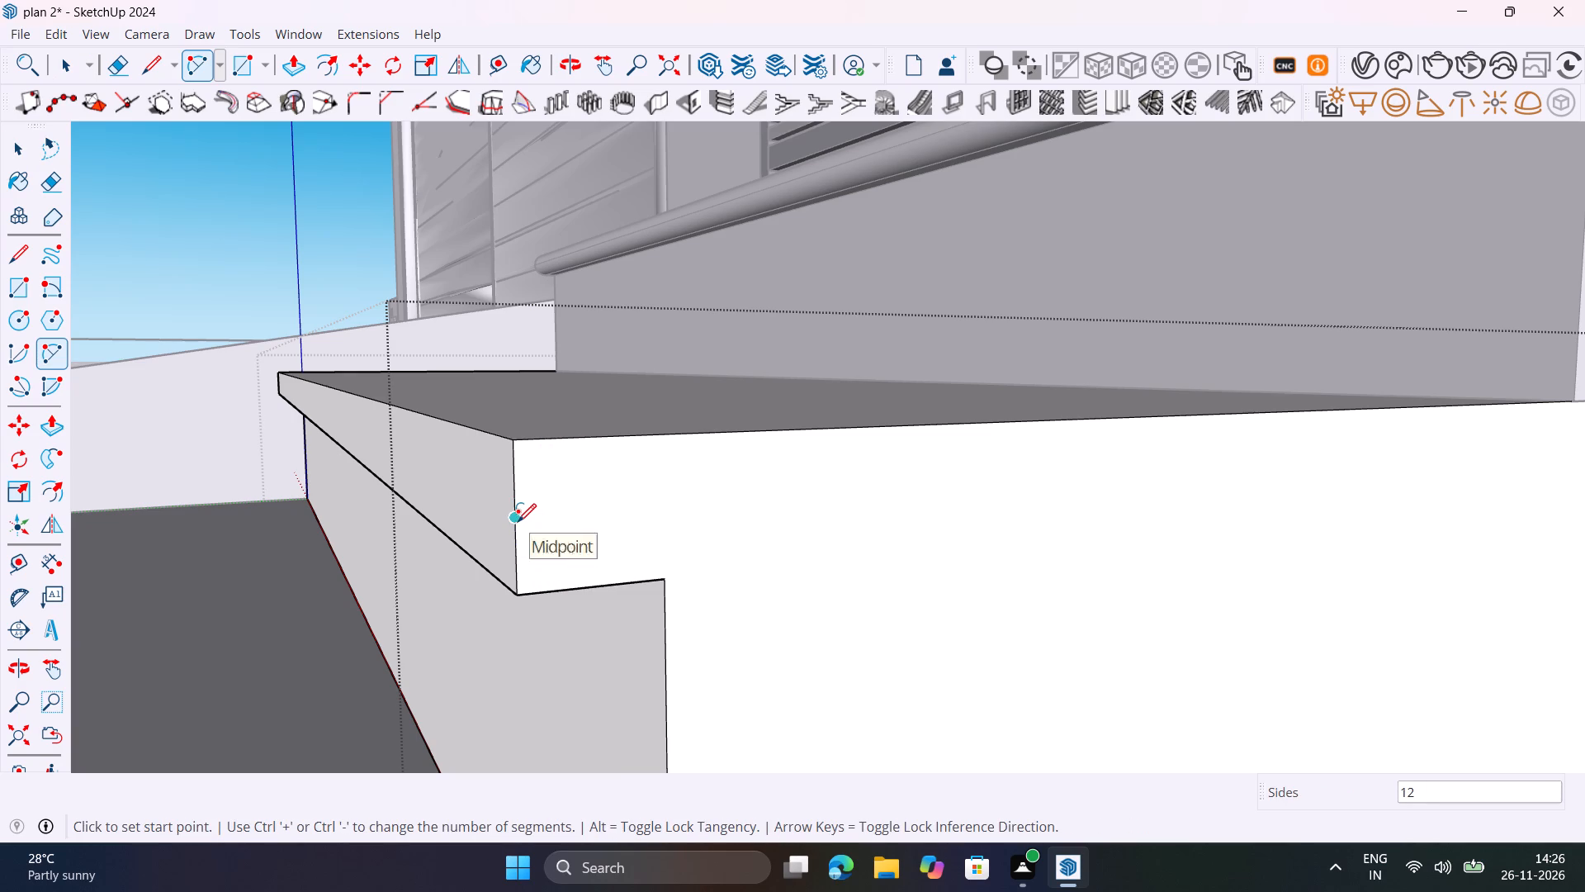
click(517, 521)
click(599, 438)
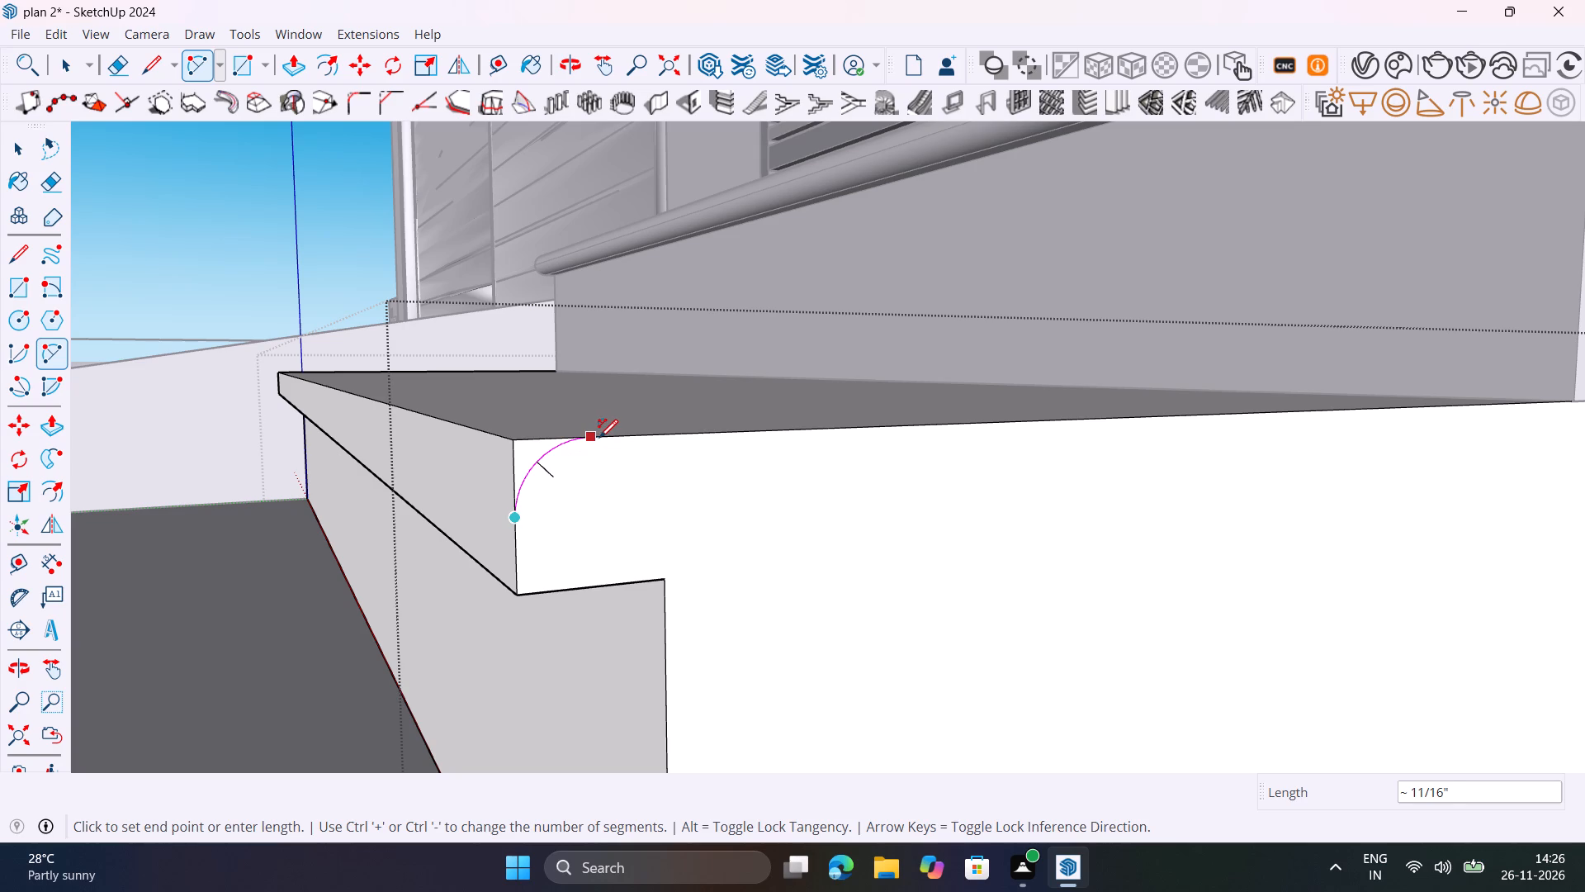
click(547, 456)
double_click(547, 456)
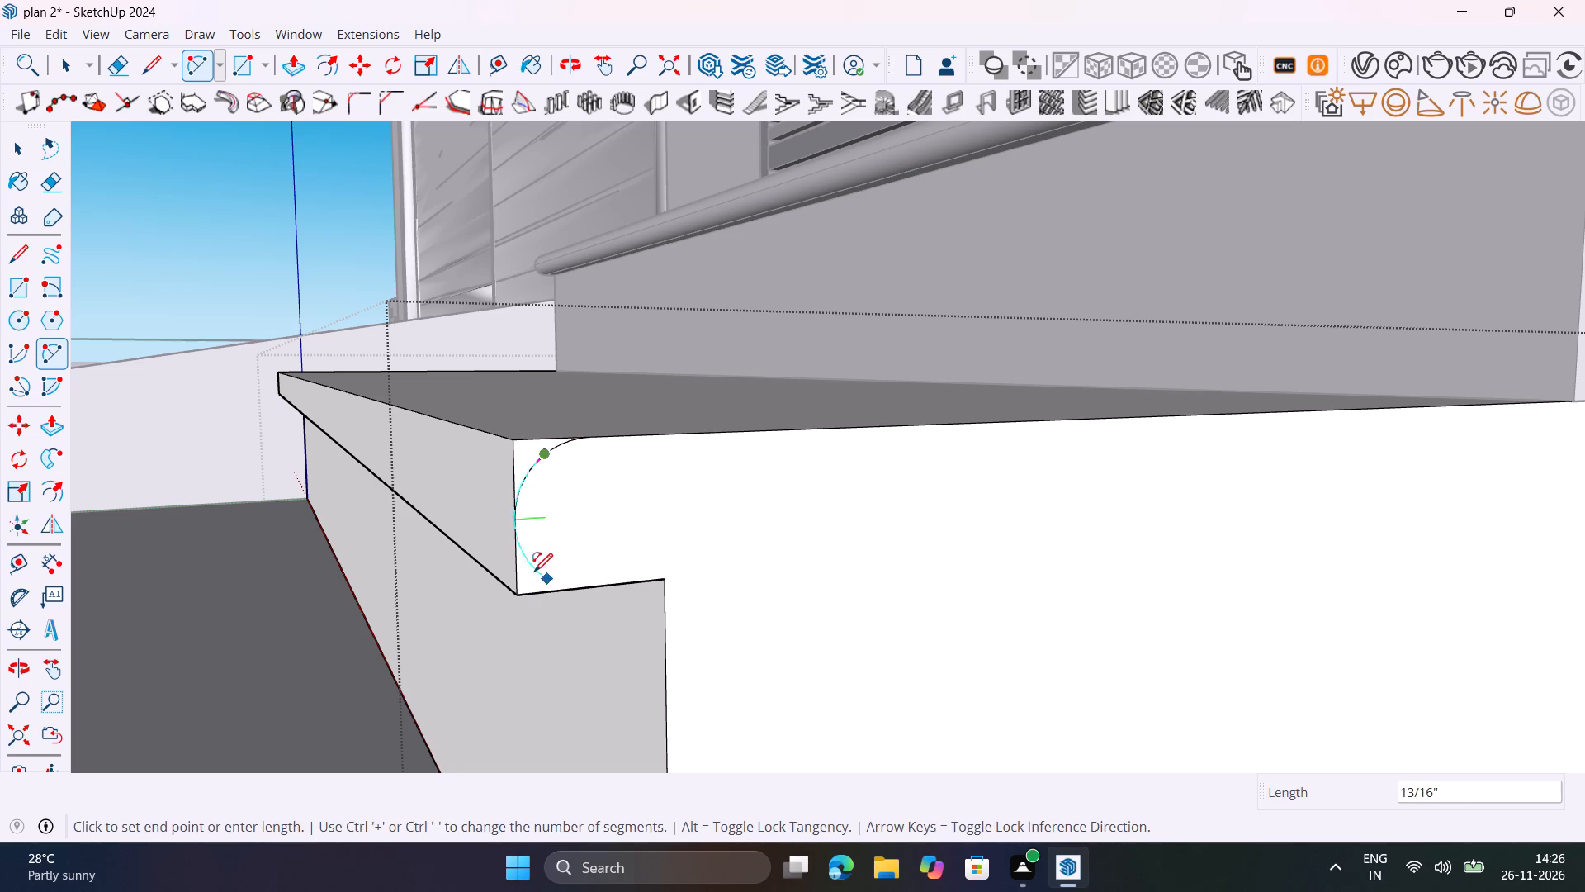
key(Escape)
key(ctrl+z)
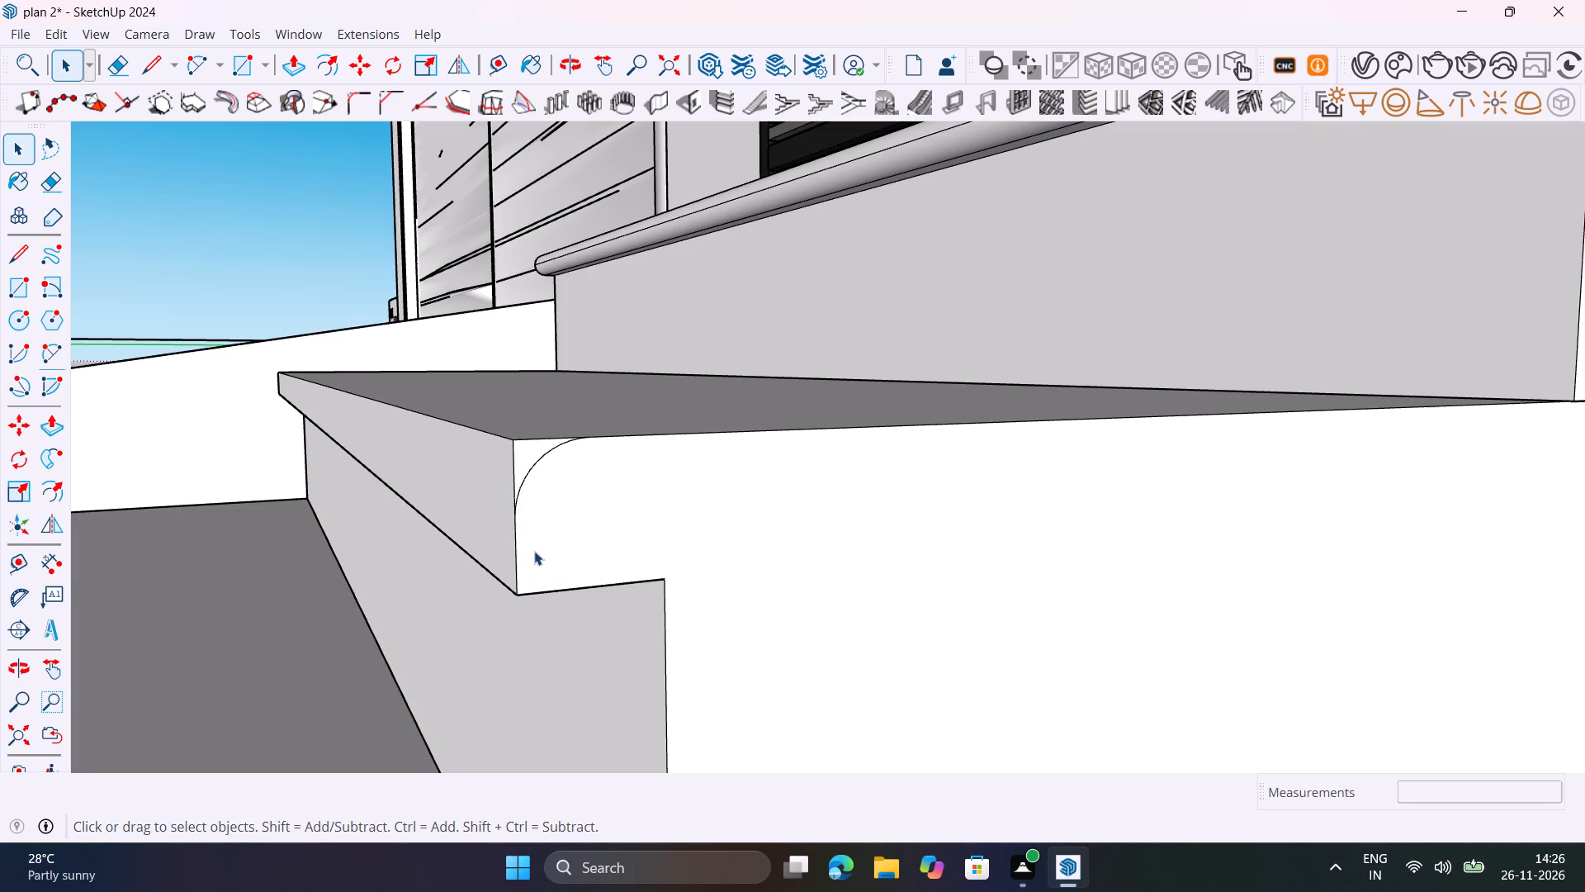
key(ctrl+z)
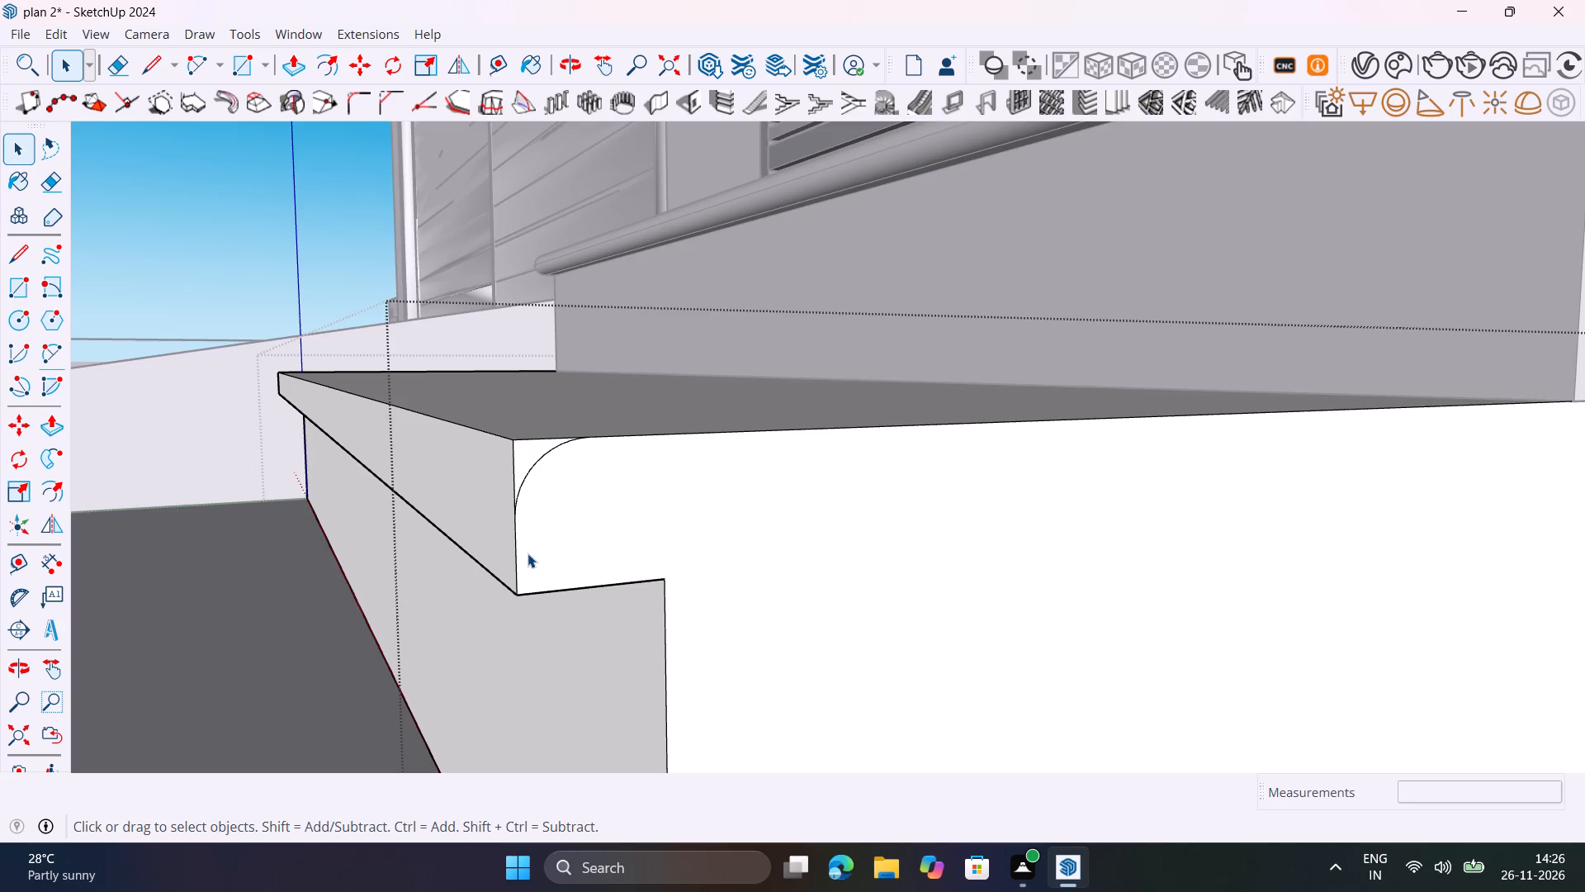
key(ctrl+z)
Draw a 1/2" radius tangent arc at the nosing end face's upper front corner and match it at the lower corner.
key(a)
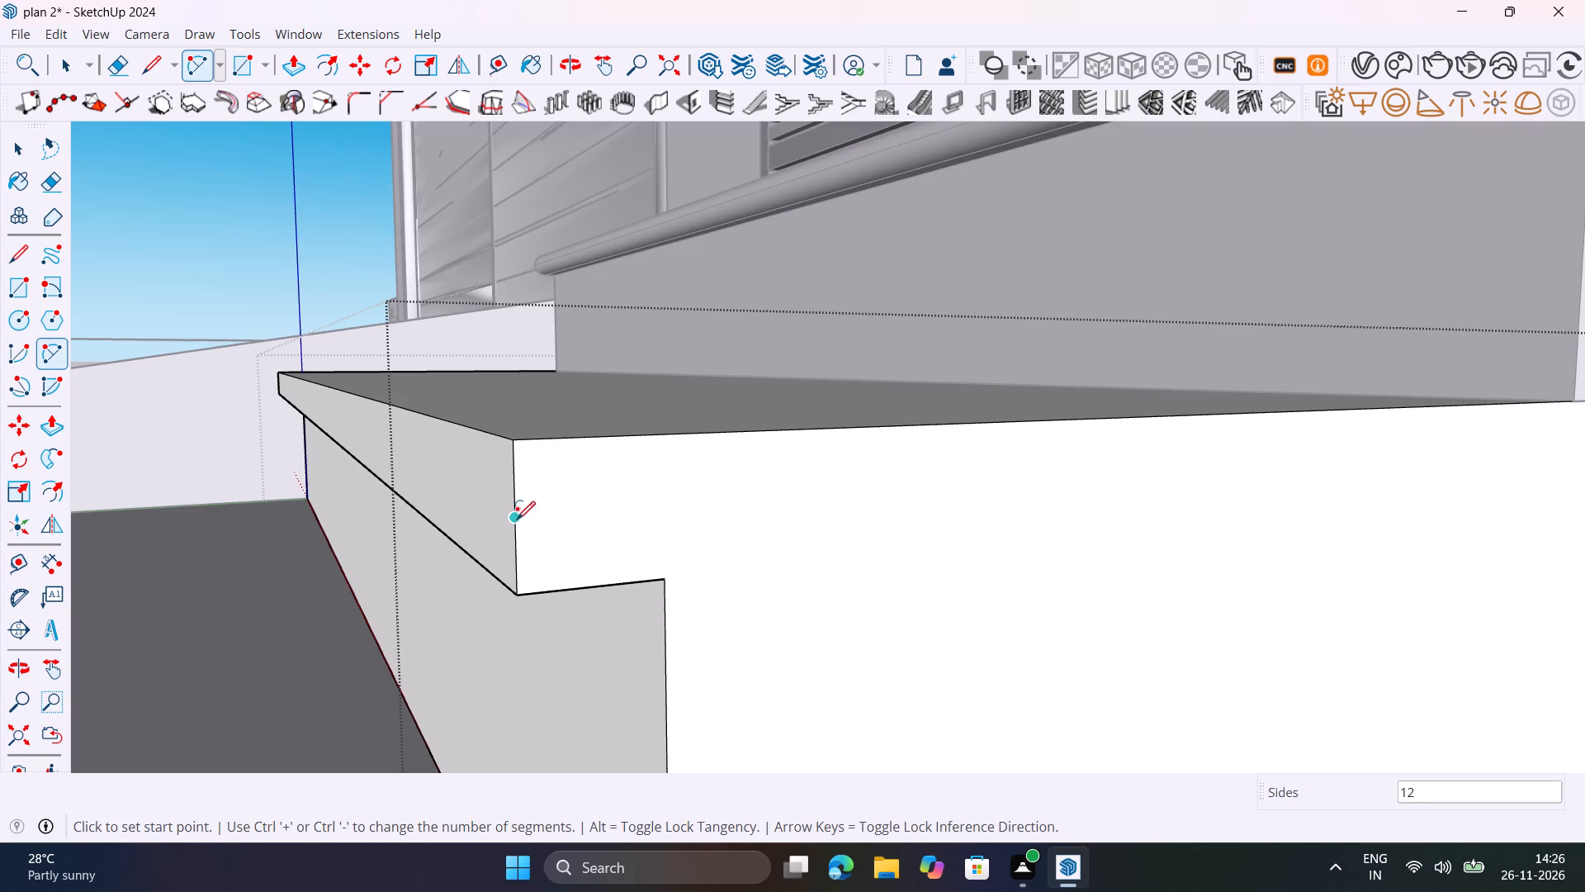
click(515, 520)
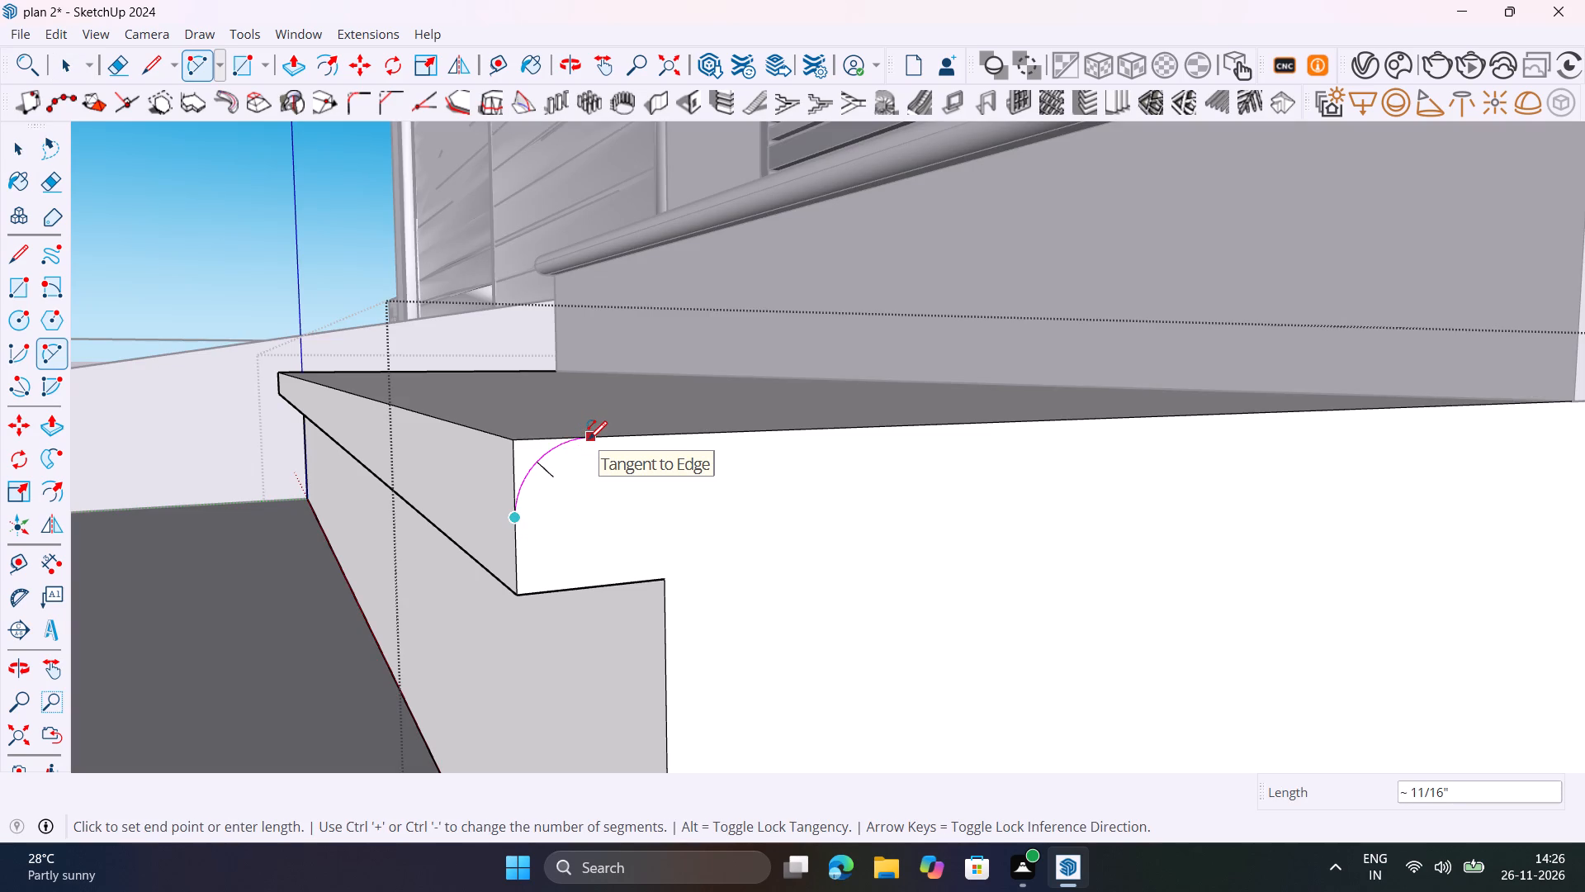
click(589, 439)
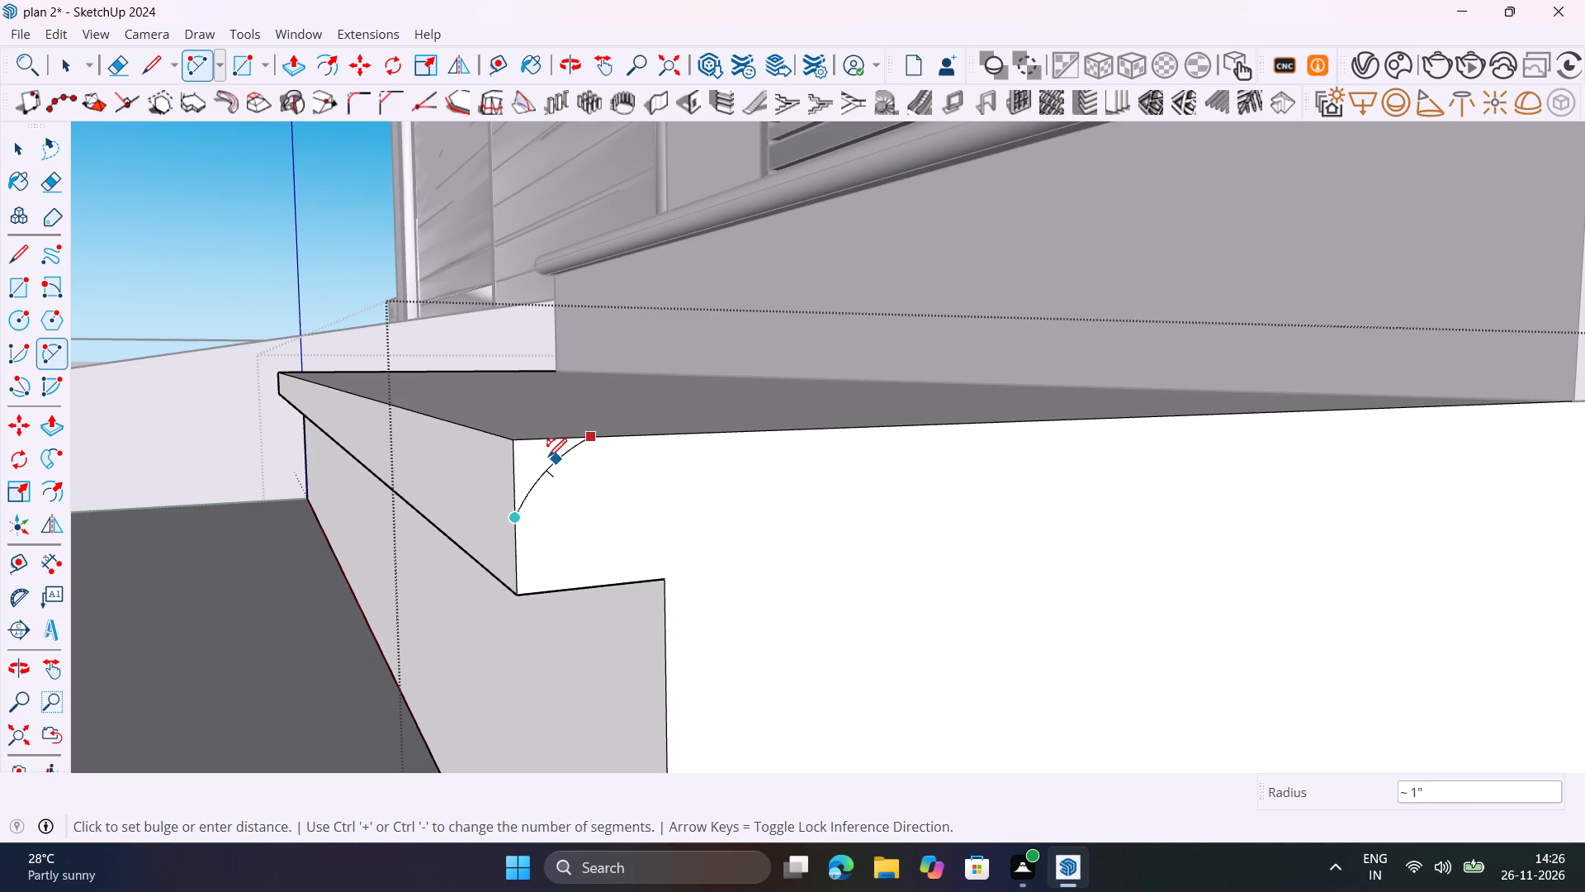
triple_click(546, 457)
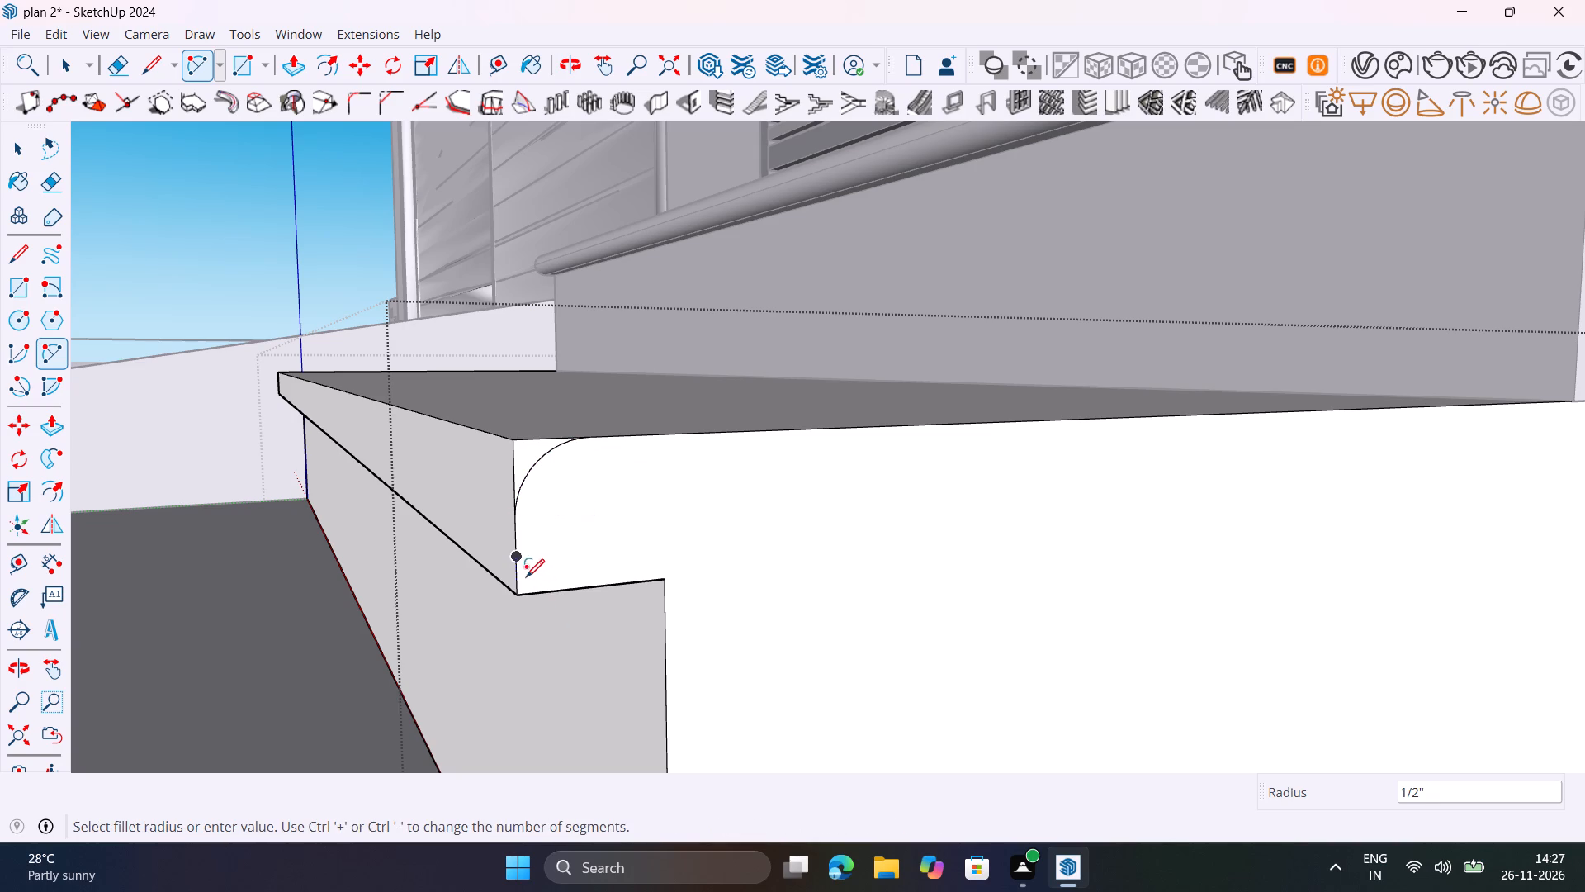
double_click(526, 577)
key(space)
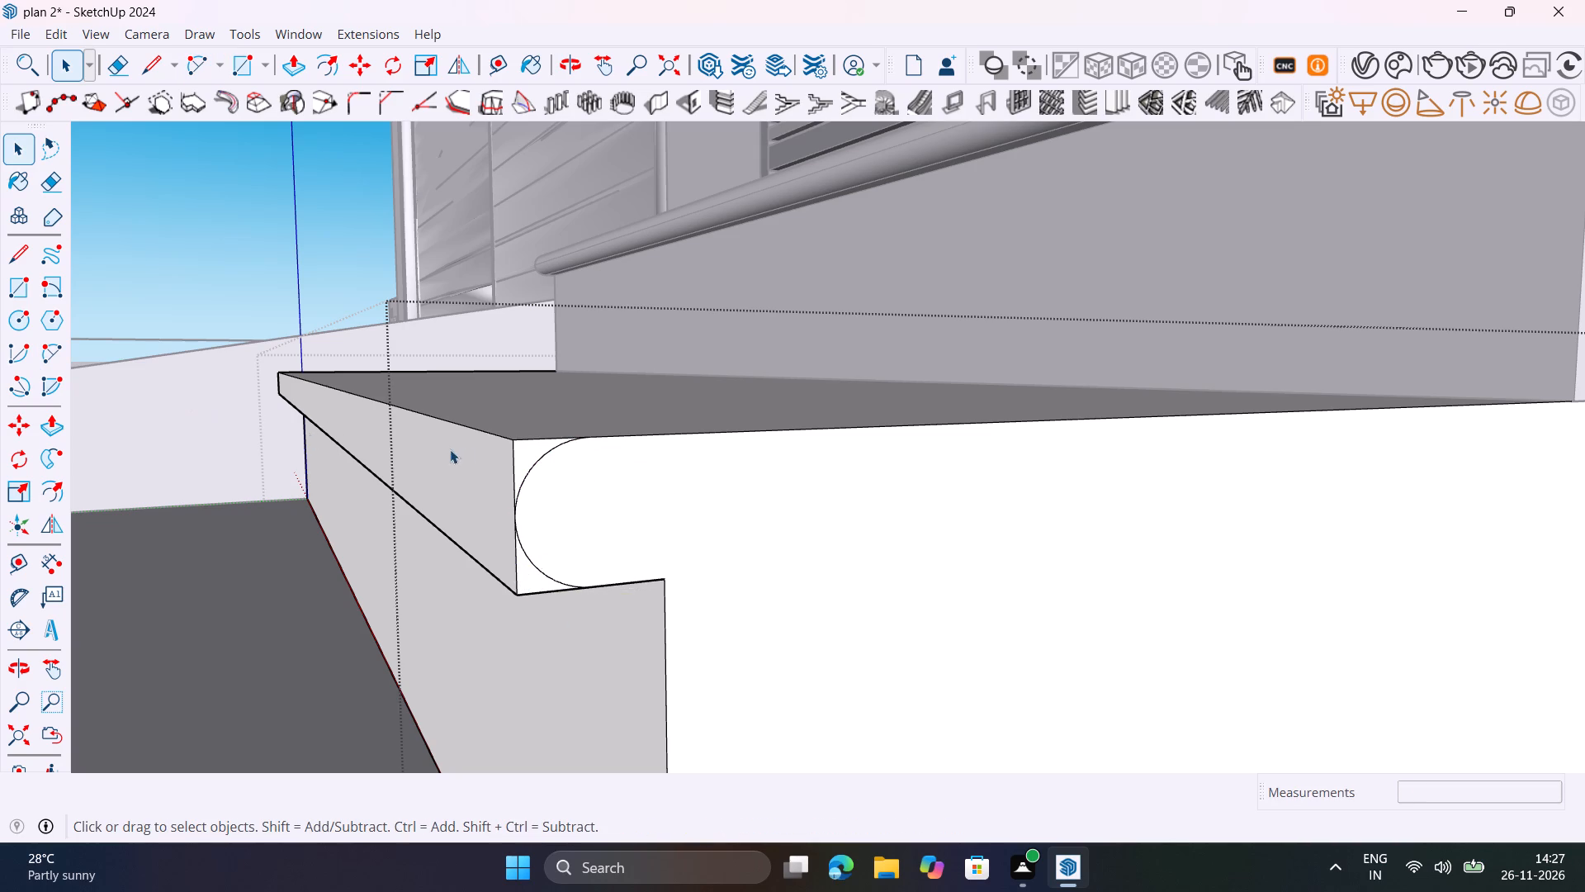
Round the middle step's nosing by running Follow Me on both corner waste profiles along its front edges, then leave the step's editing mode.
click(504, 438)
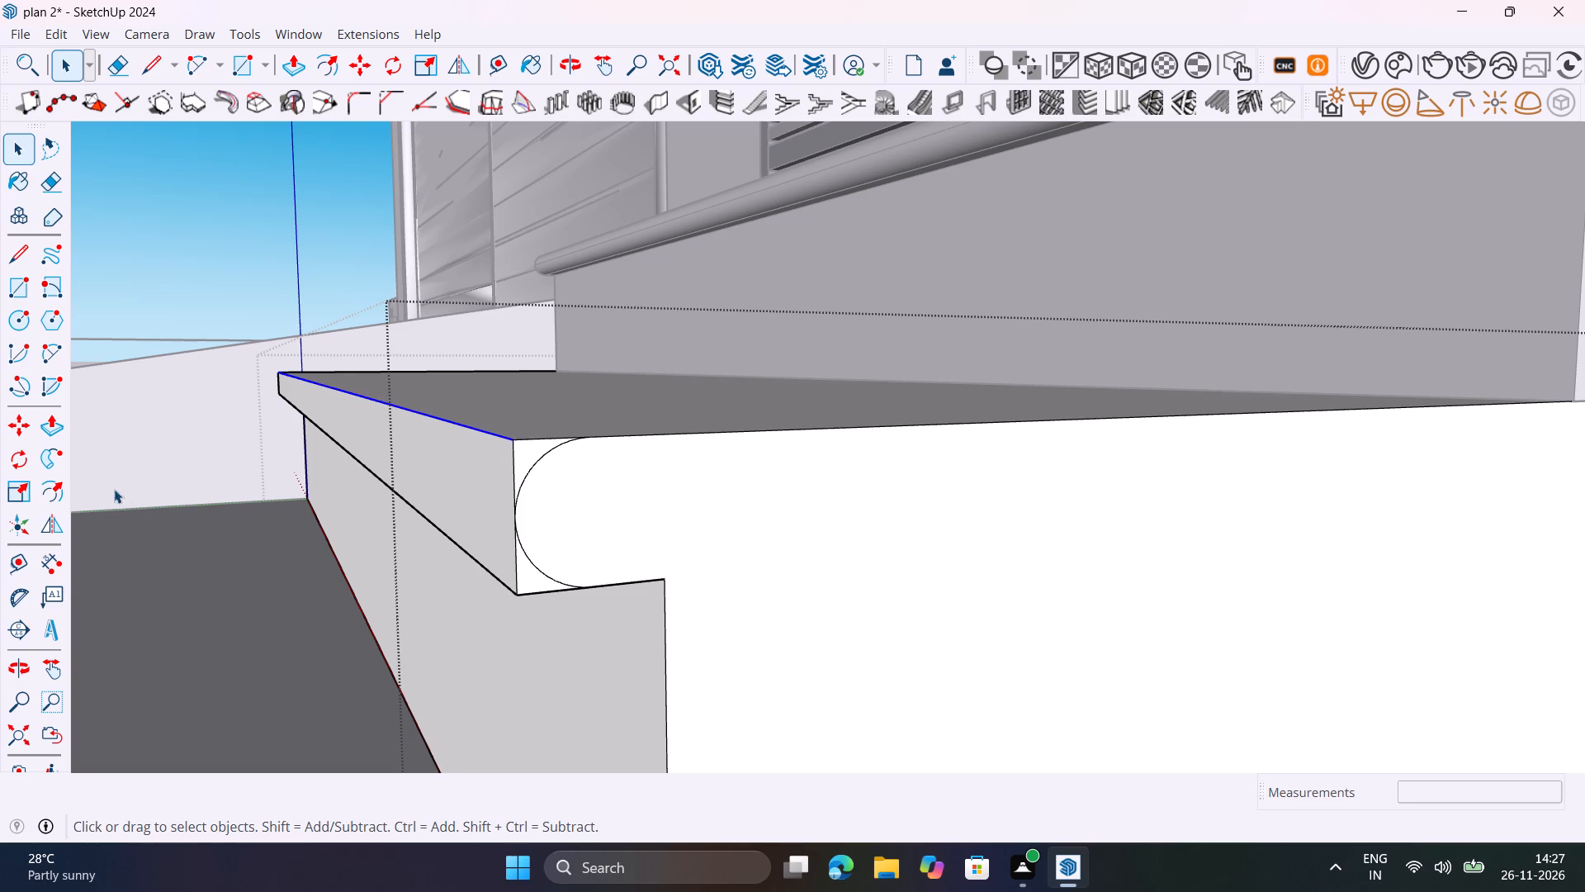
click(42, 455)
click(524, 457)
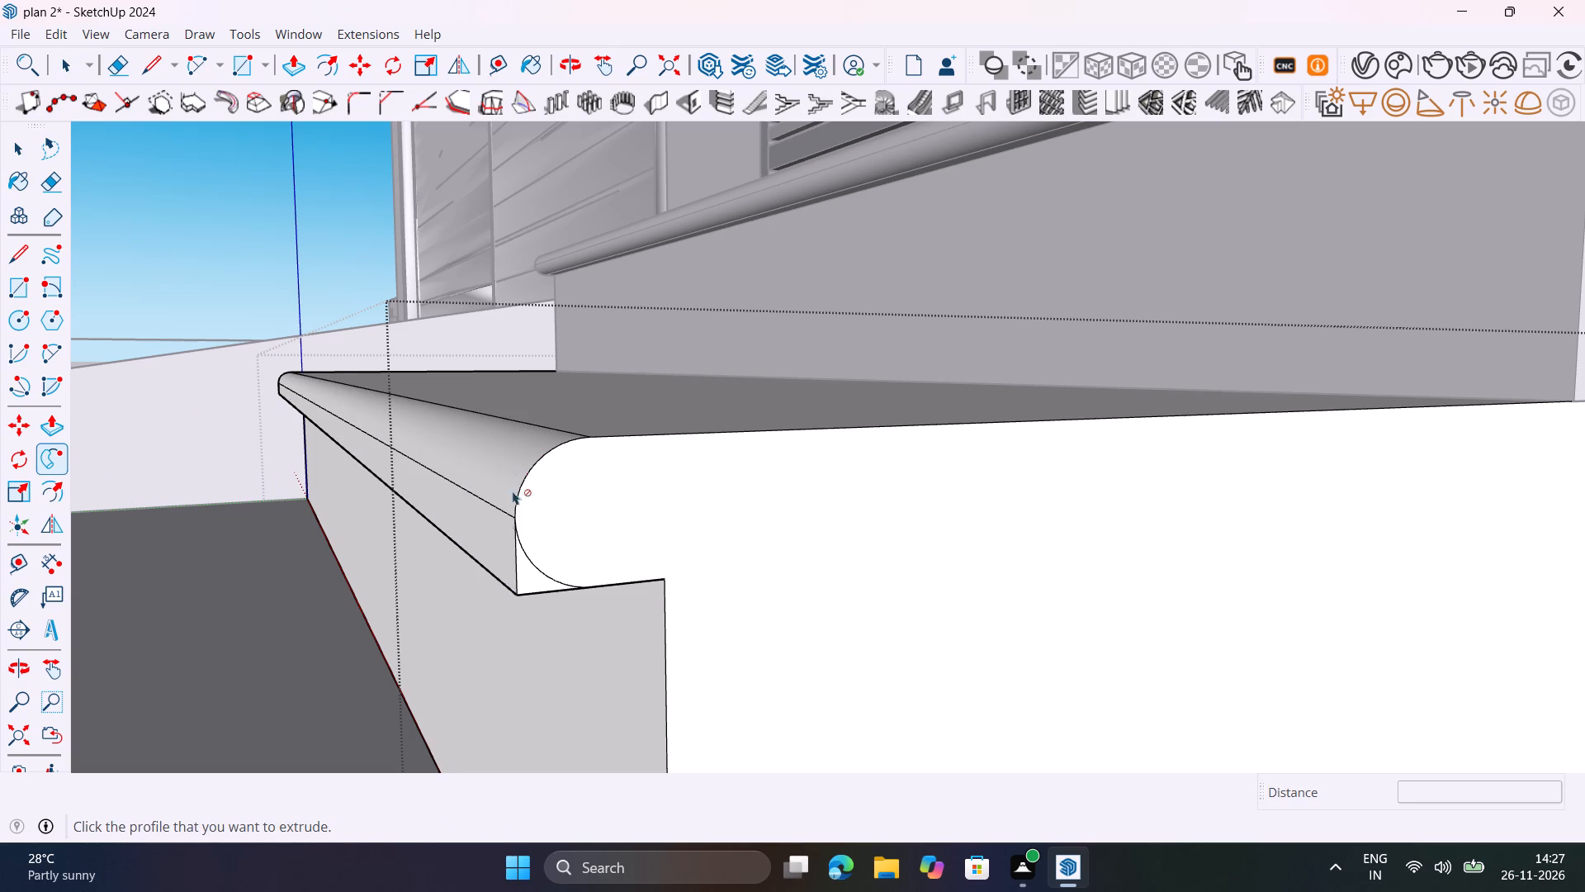
key(space)
click(495, 575)
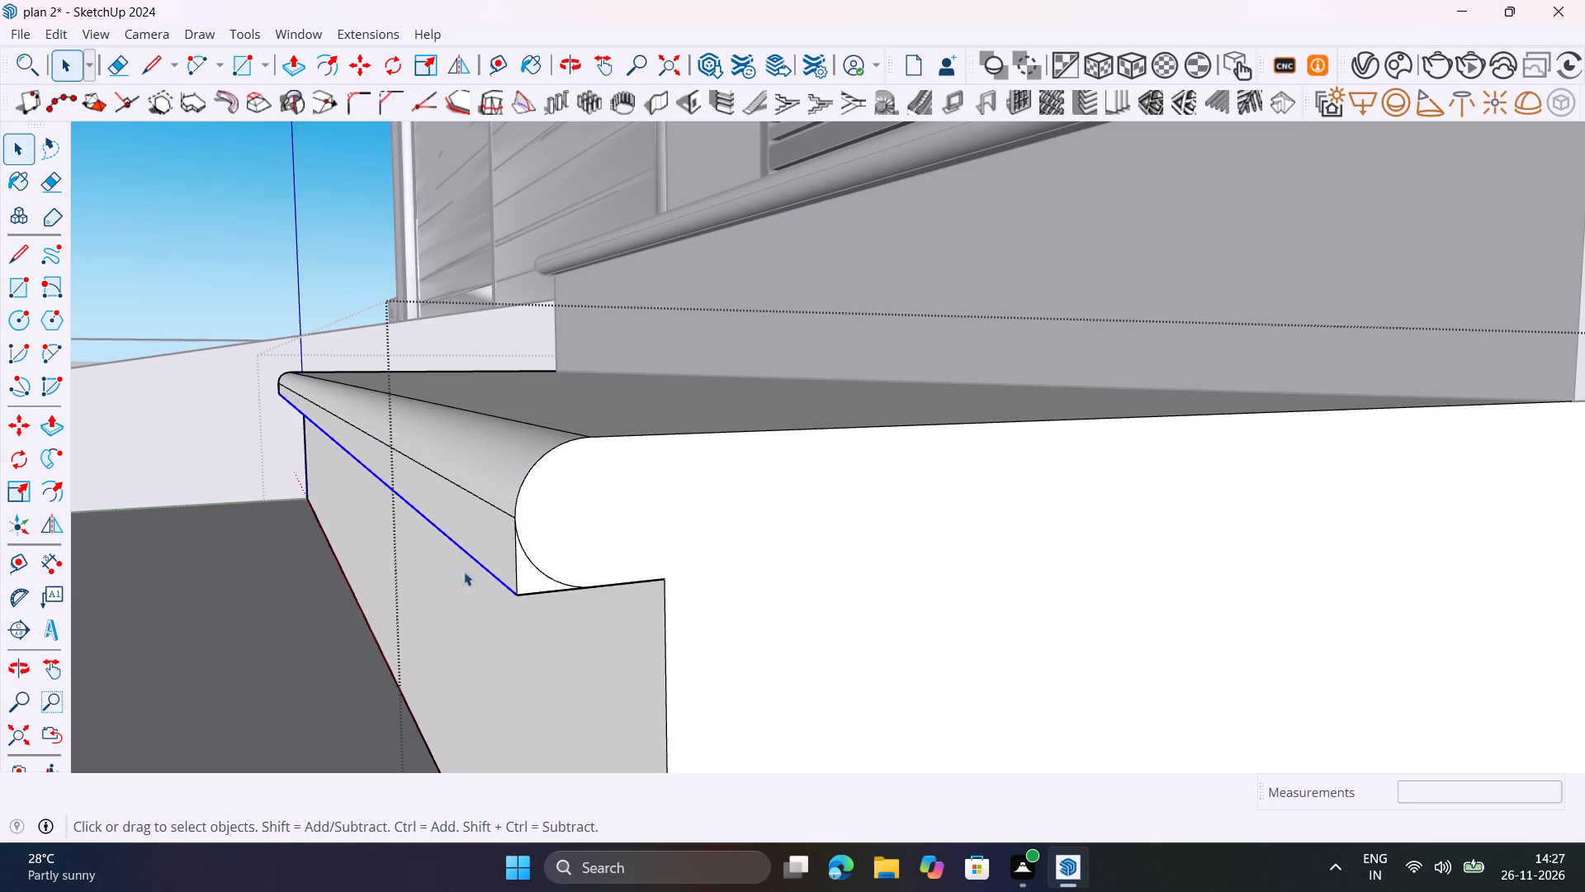
click(43, 464)
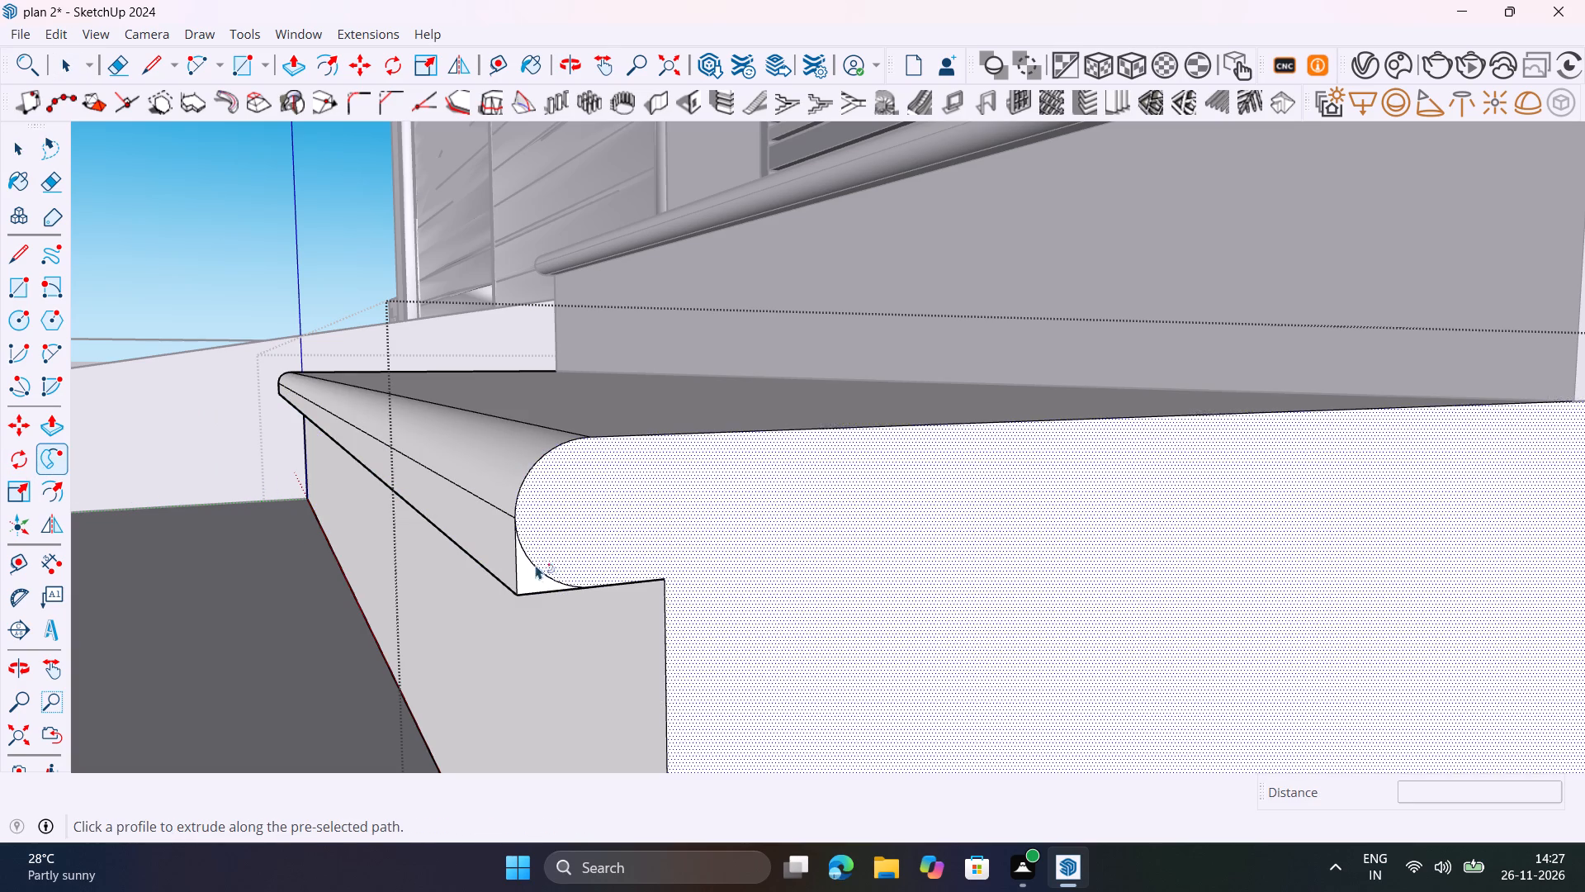
click(526, 569)
scroll(524, 569, down, 20)
scroll(524, 569, down, 7)
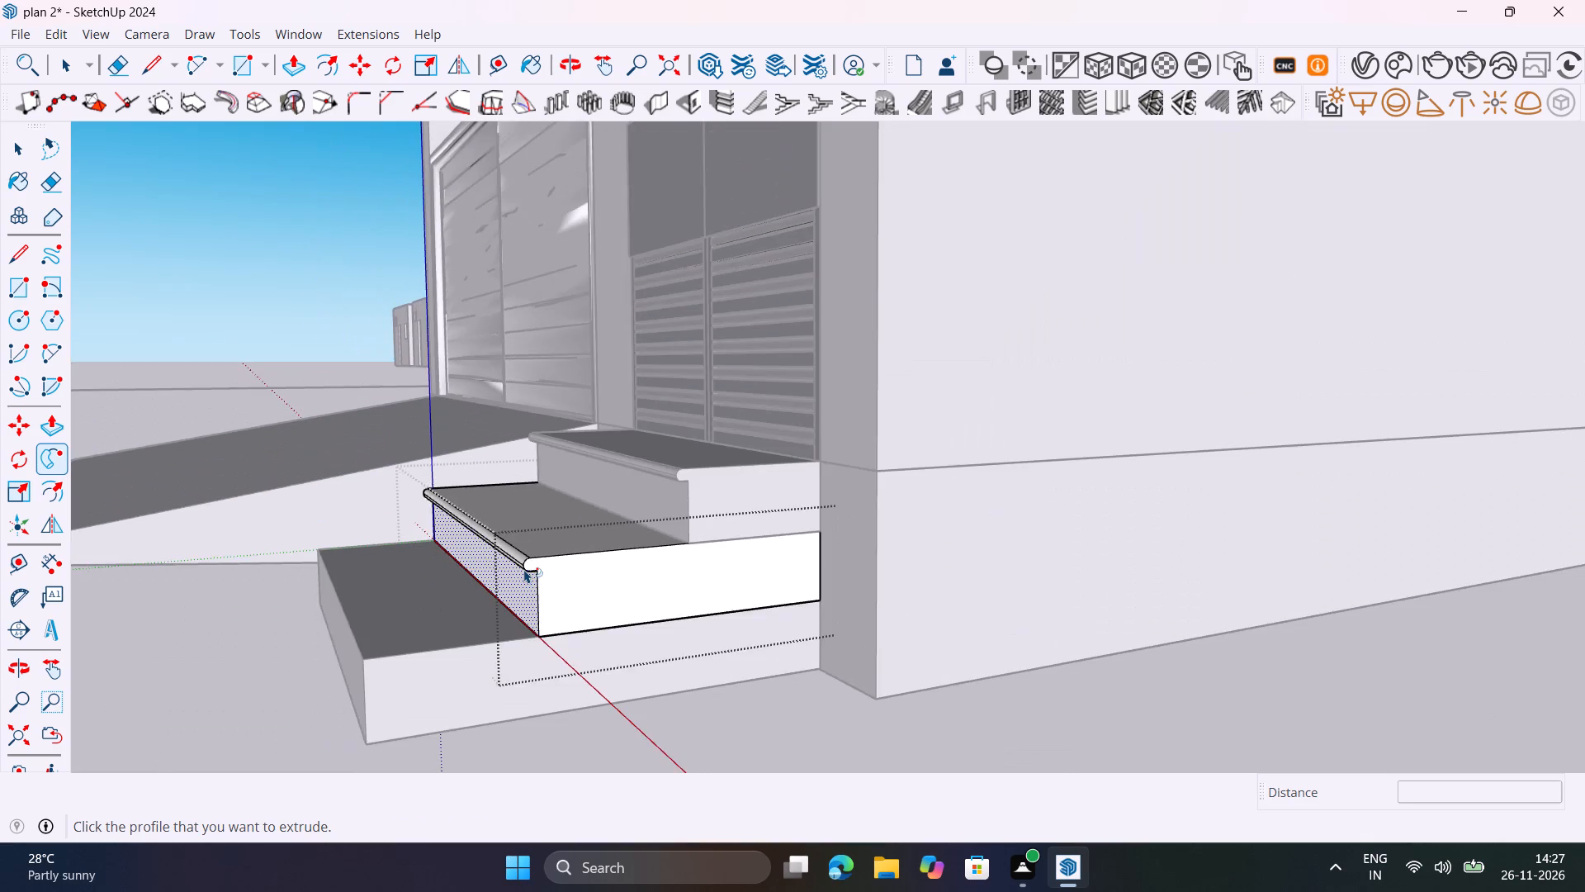
scroll(524, 569, down, 2)
key(space)
shift+middle_drag(417, 663, 436, 633)
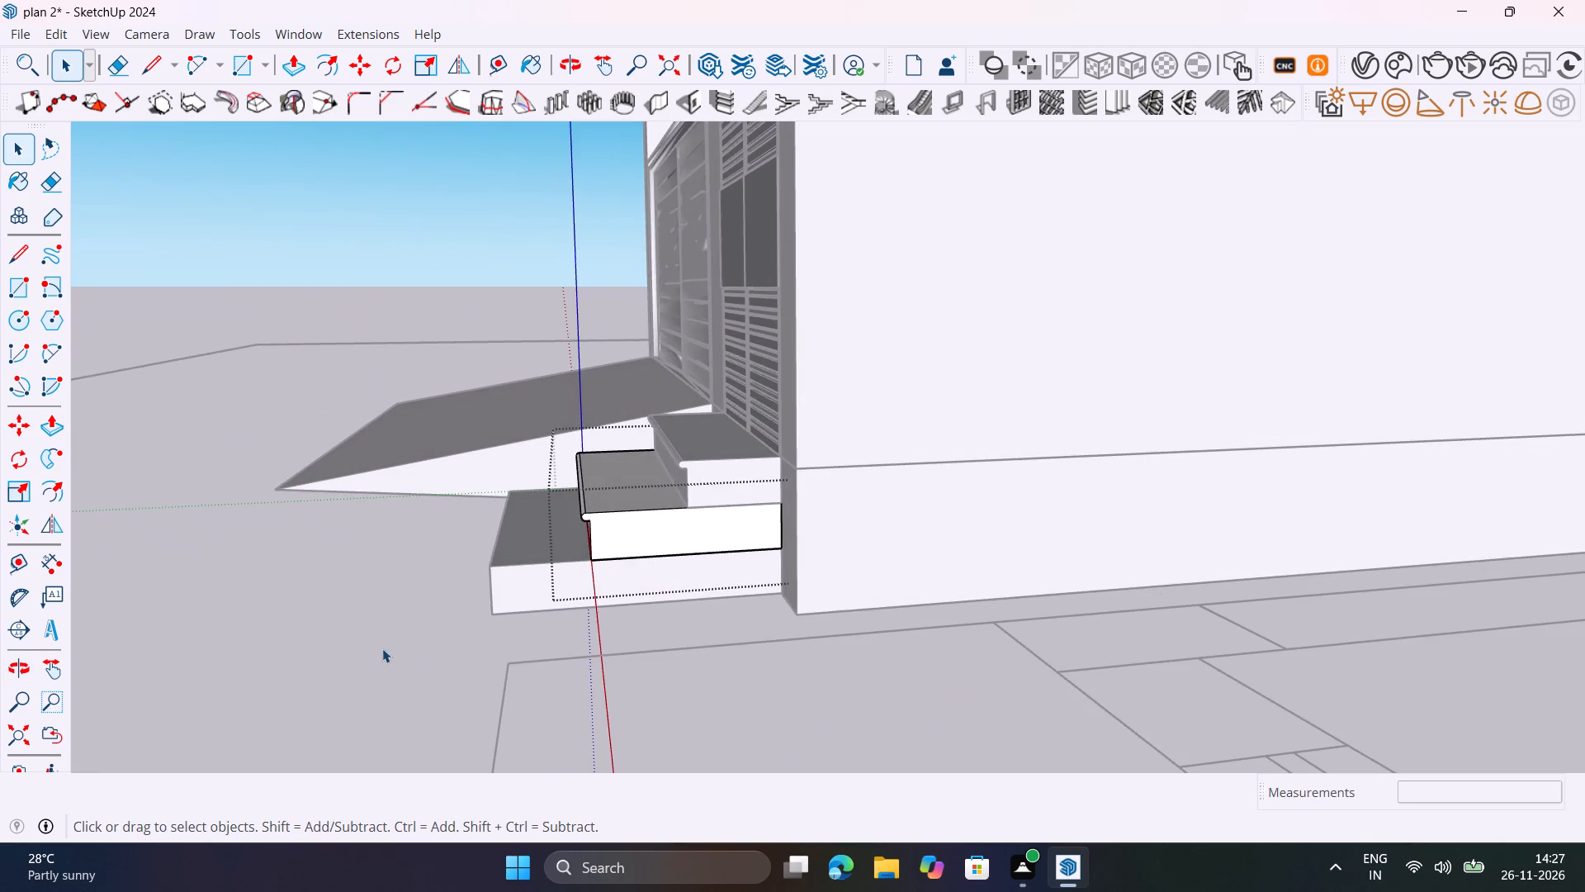
click(382, 648)
Open the bottom entrance step for editing.
scroll(511, 580, up, 10)
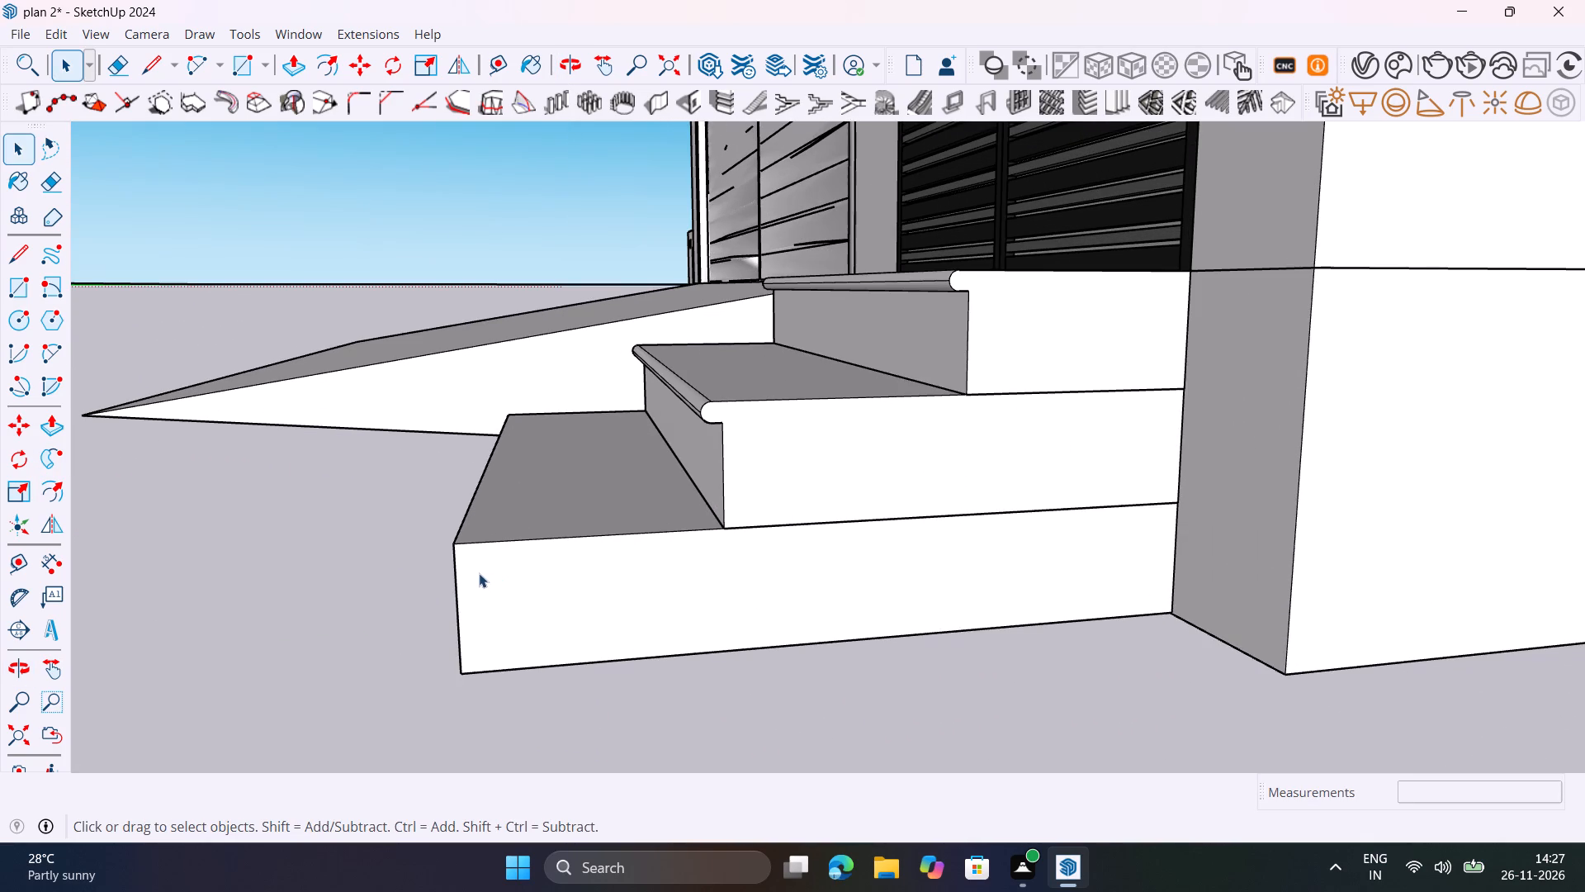
double_click(484, 583)
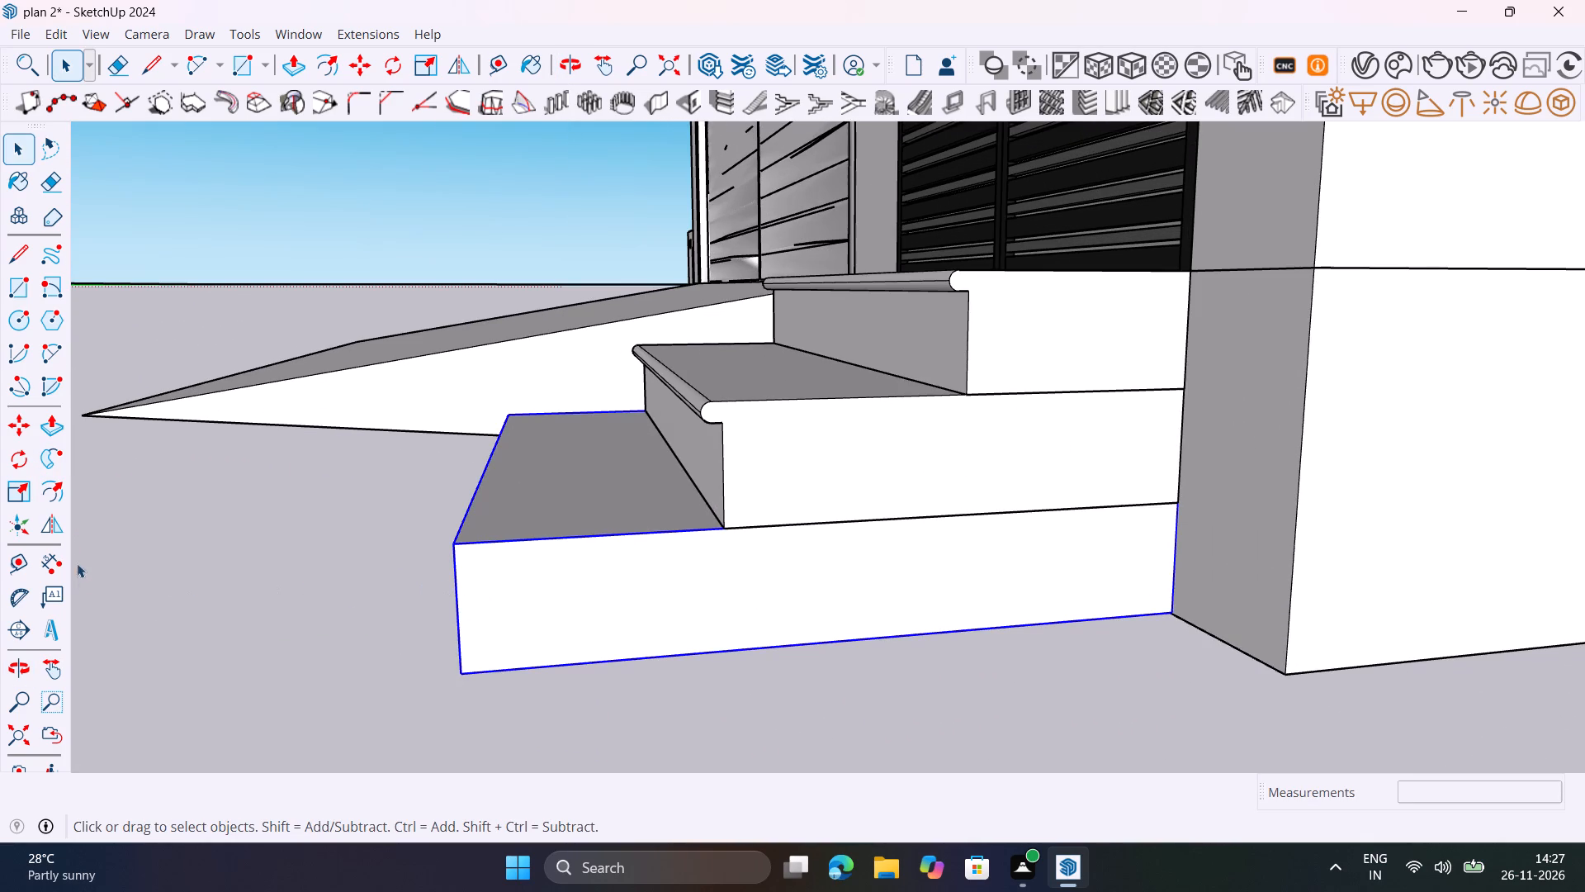
key(a)
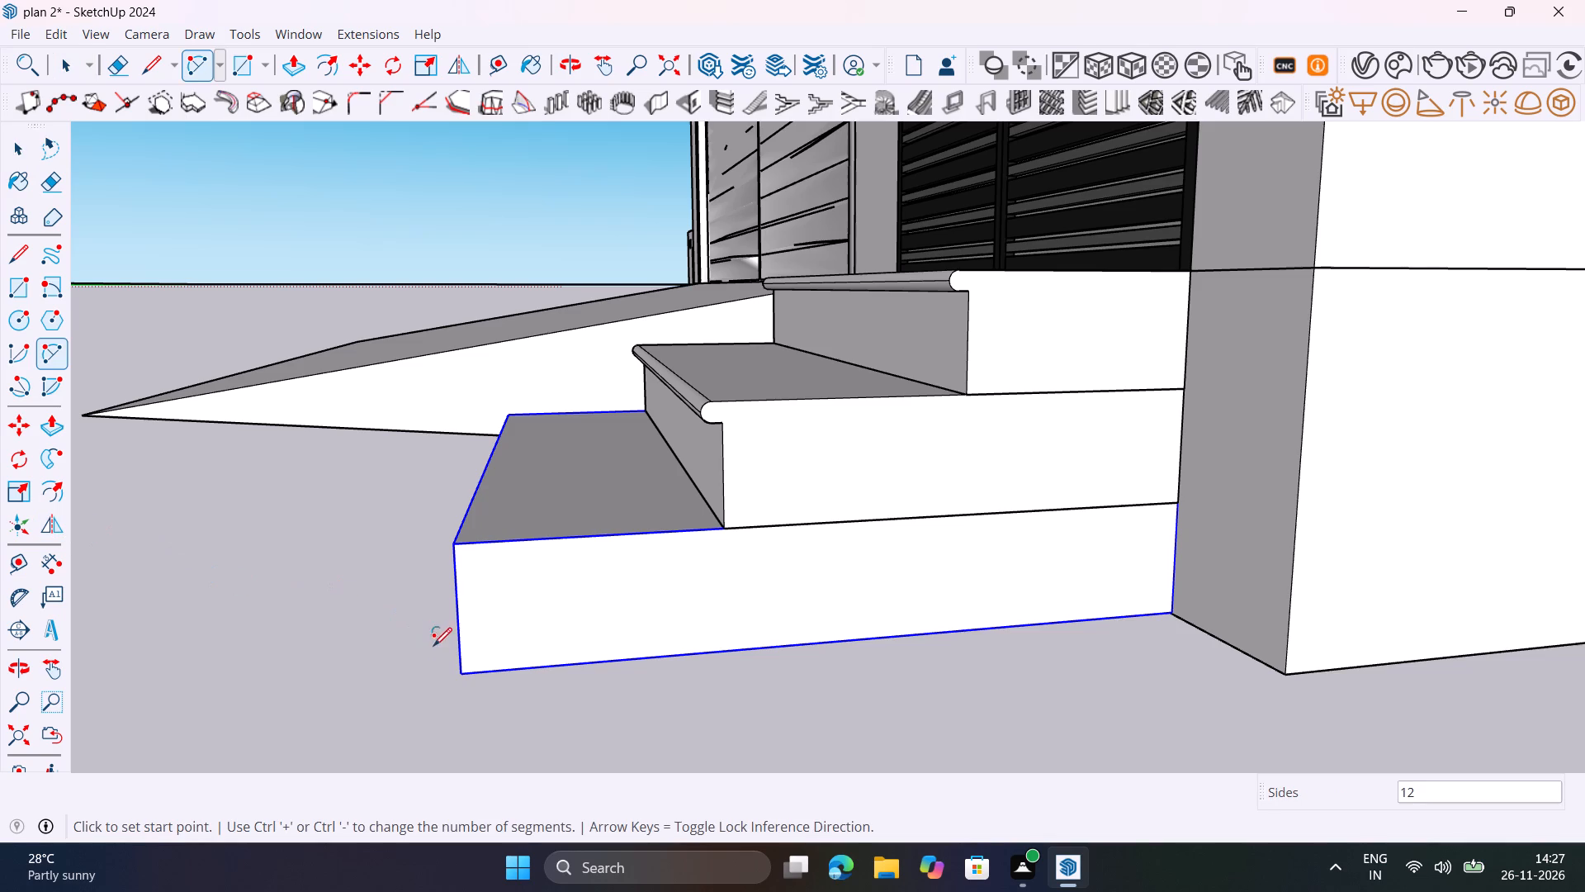
key(space)
double_click(504, 635)
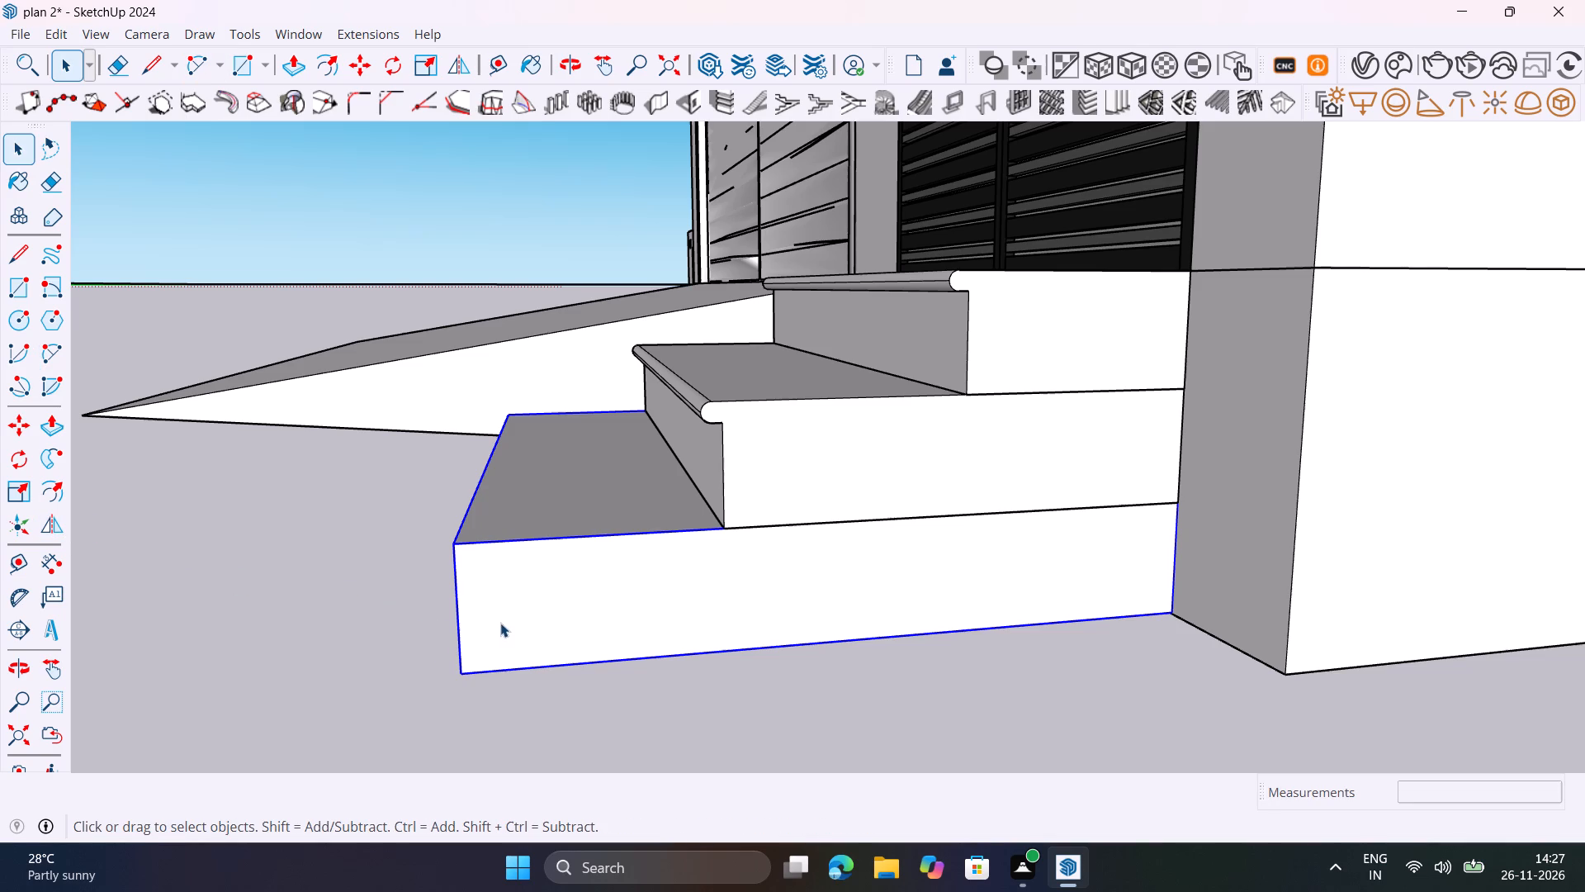
triple_click(498, 619)
click(498, 611)
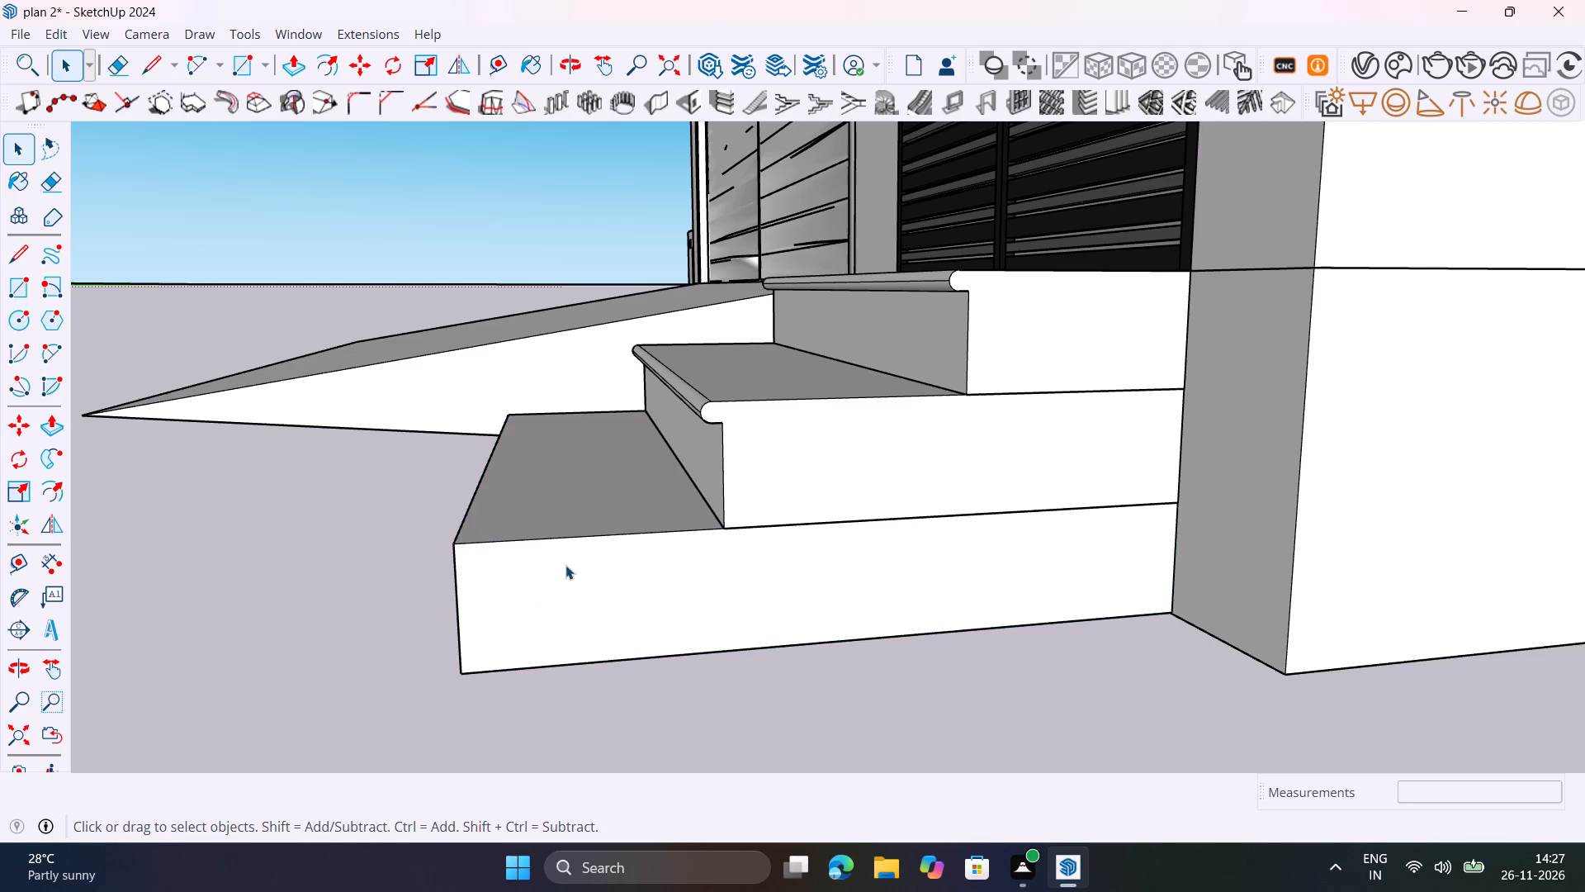
middle_drag(591, 556, 792, 510)
triple_click(740, 625)
triple_click(745, 622)
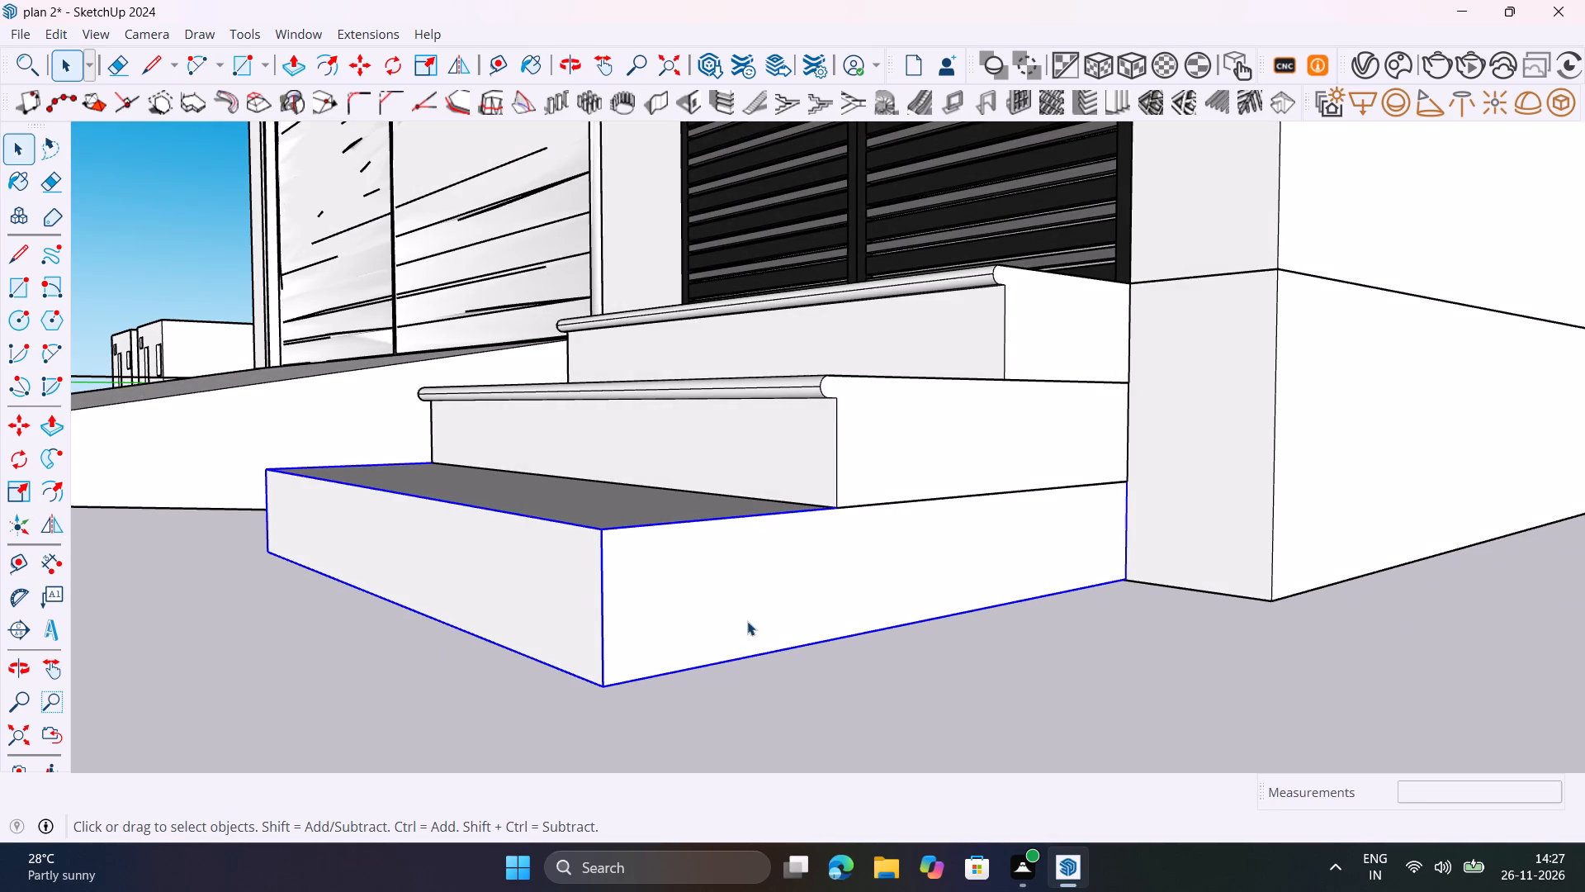
click(750, 617)
middle_drag(704, 637, 571, 674)
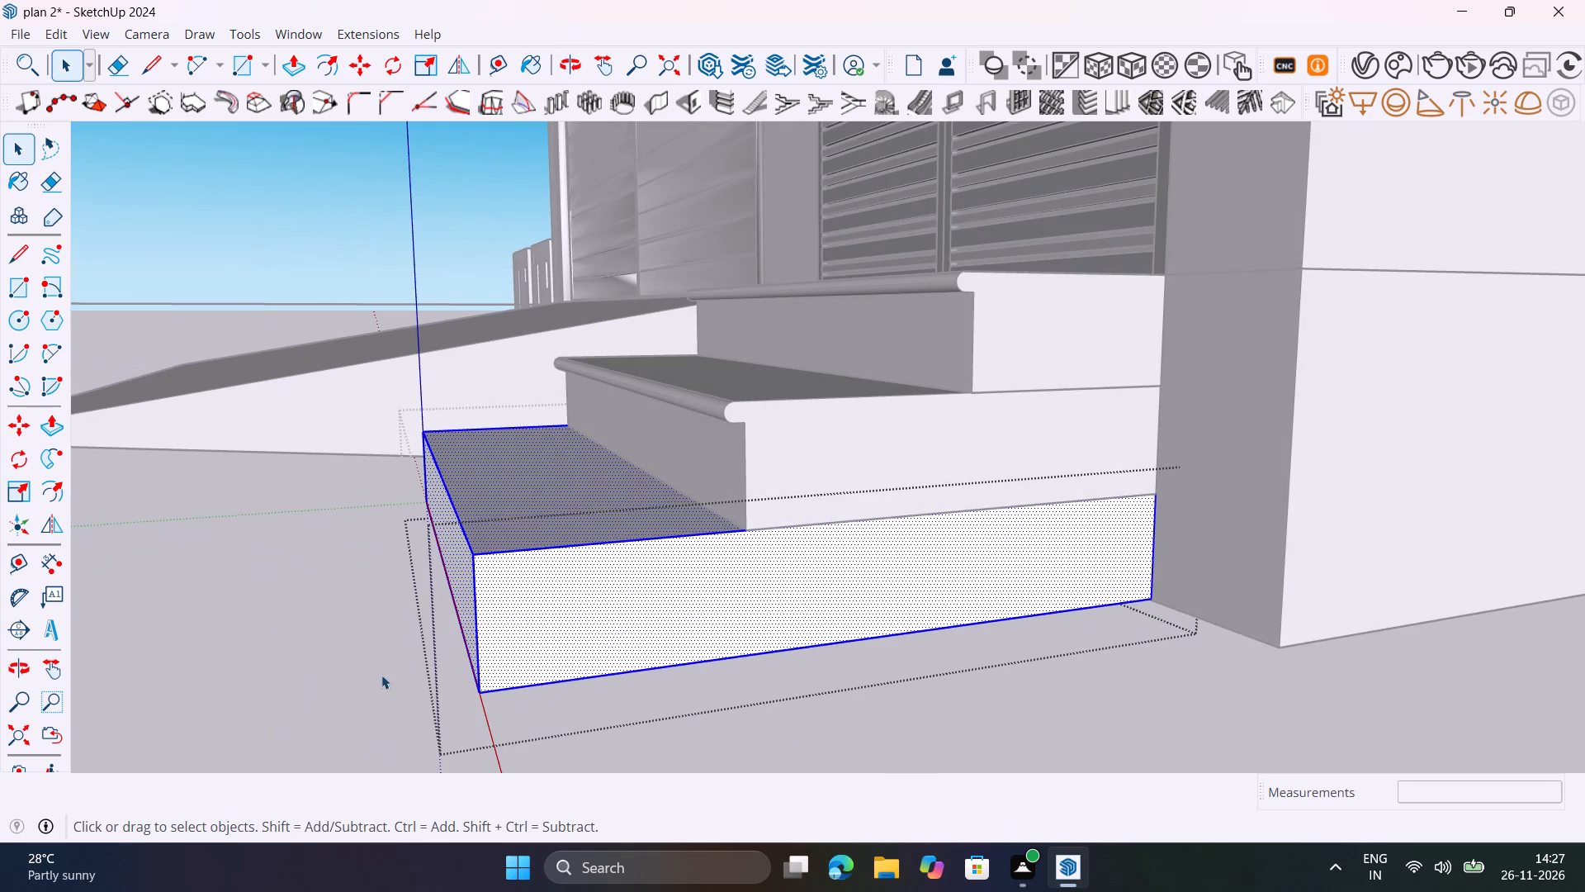
click(381, 675)
double_click(516, 598)
triple_click(513, 591)
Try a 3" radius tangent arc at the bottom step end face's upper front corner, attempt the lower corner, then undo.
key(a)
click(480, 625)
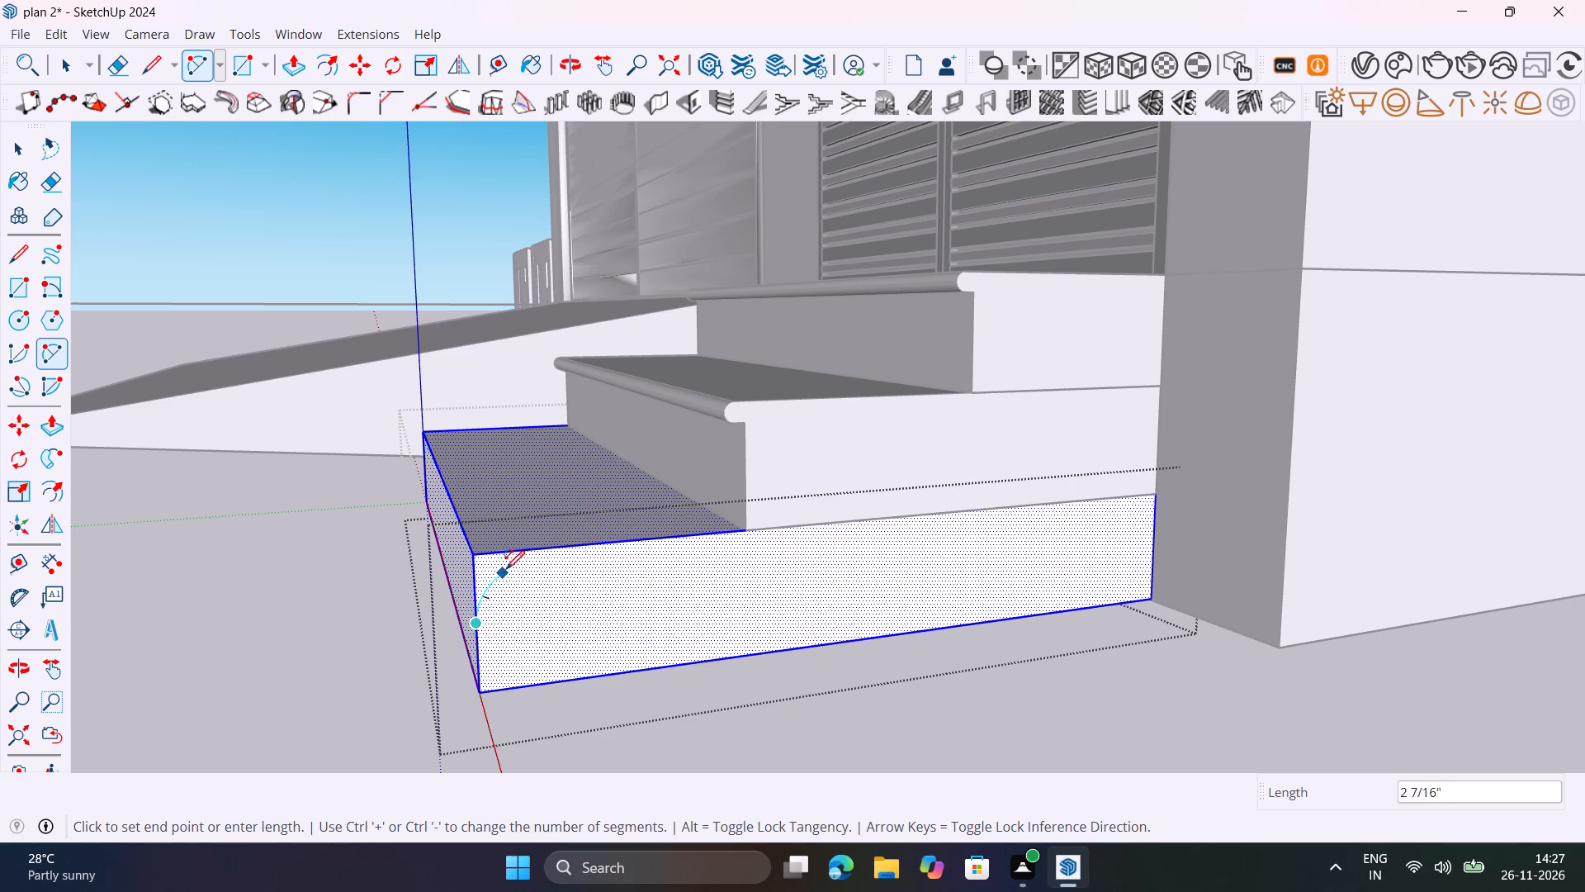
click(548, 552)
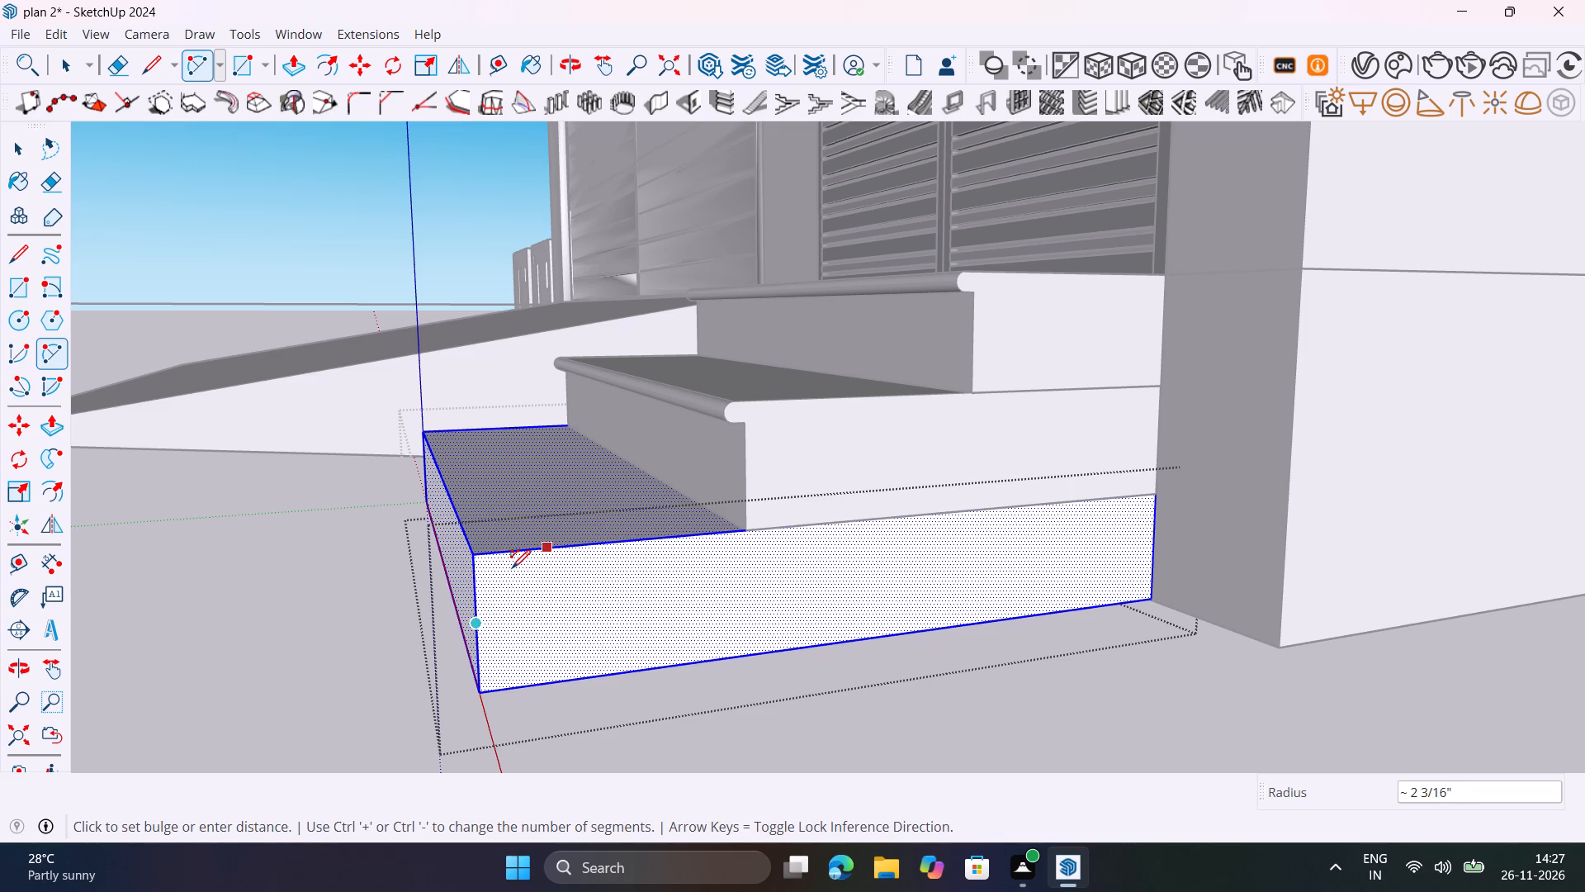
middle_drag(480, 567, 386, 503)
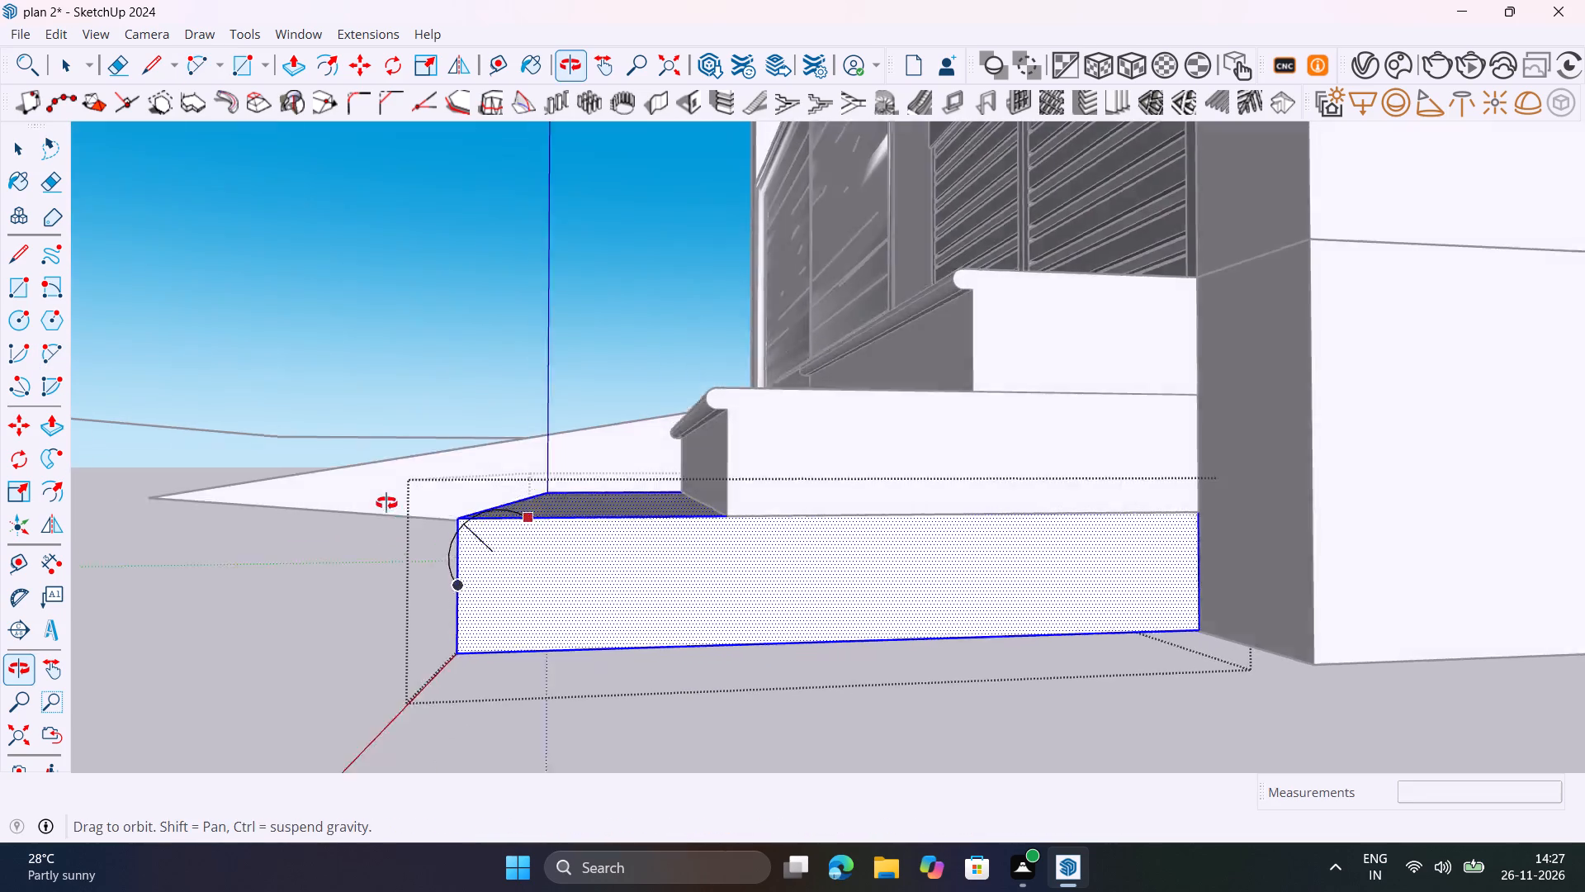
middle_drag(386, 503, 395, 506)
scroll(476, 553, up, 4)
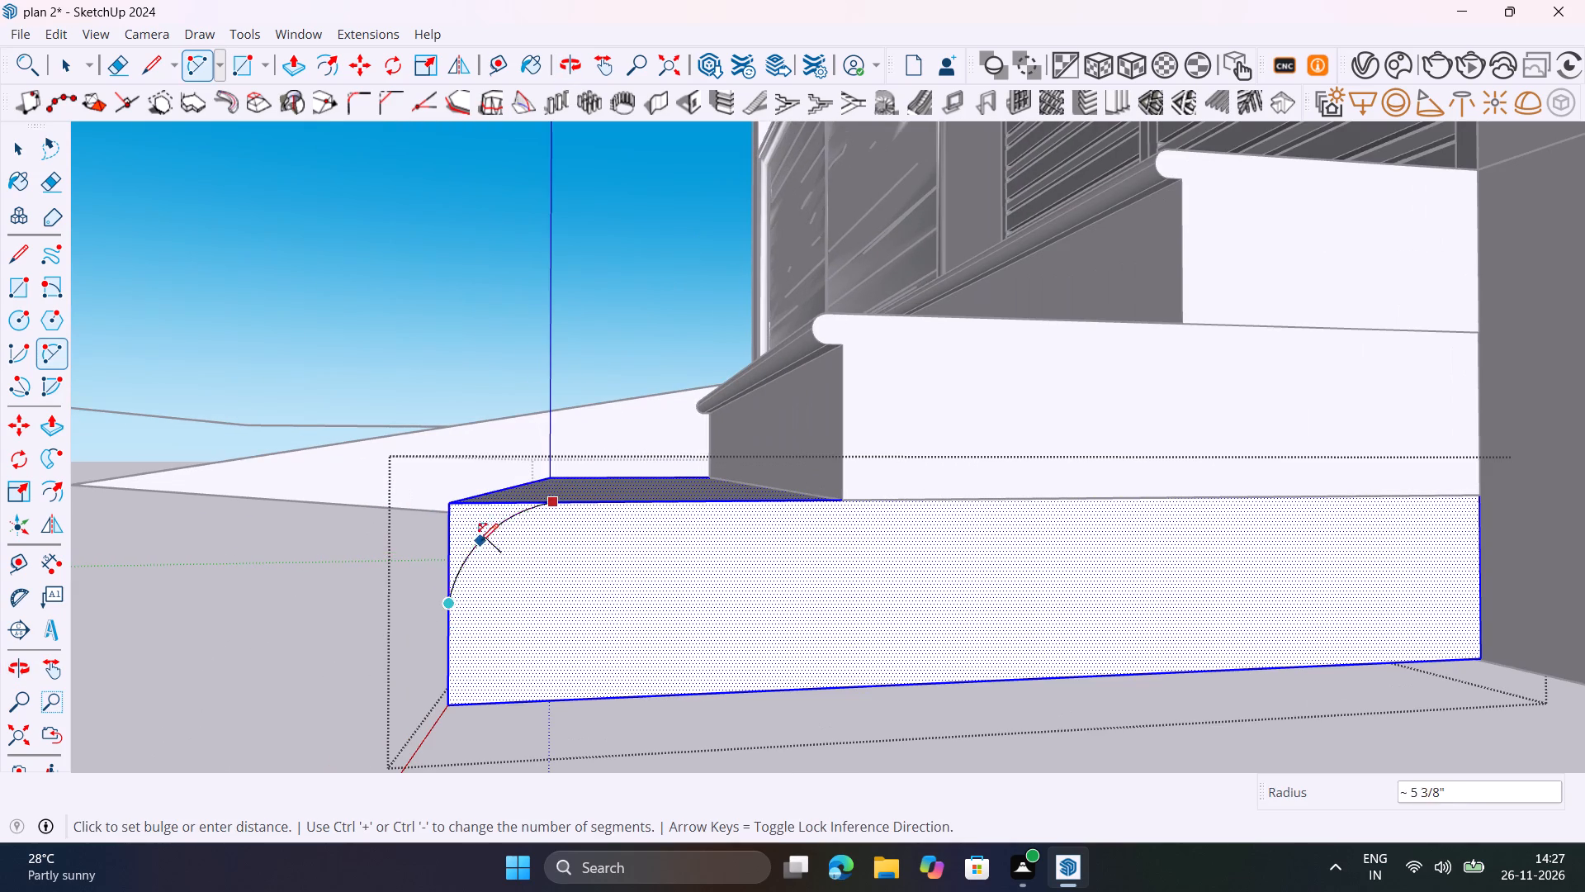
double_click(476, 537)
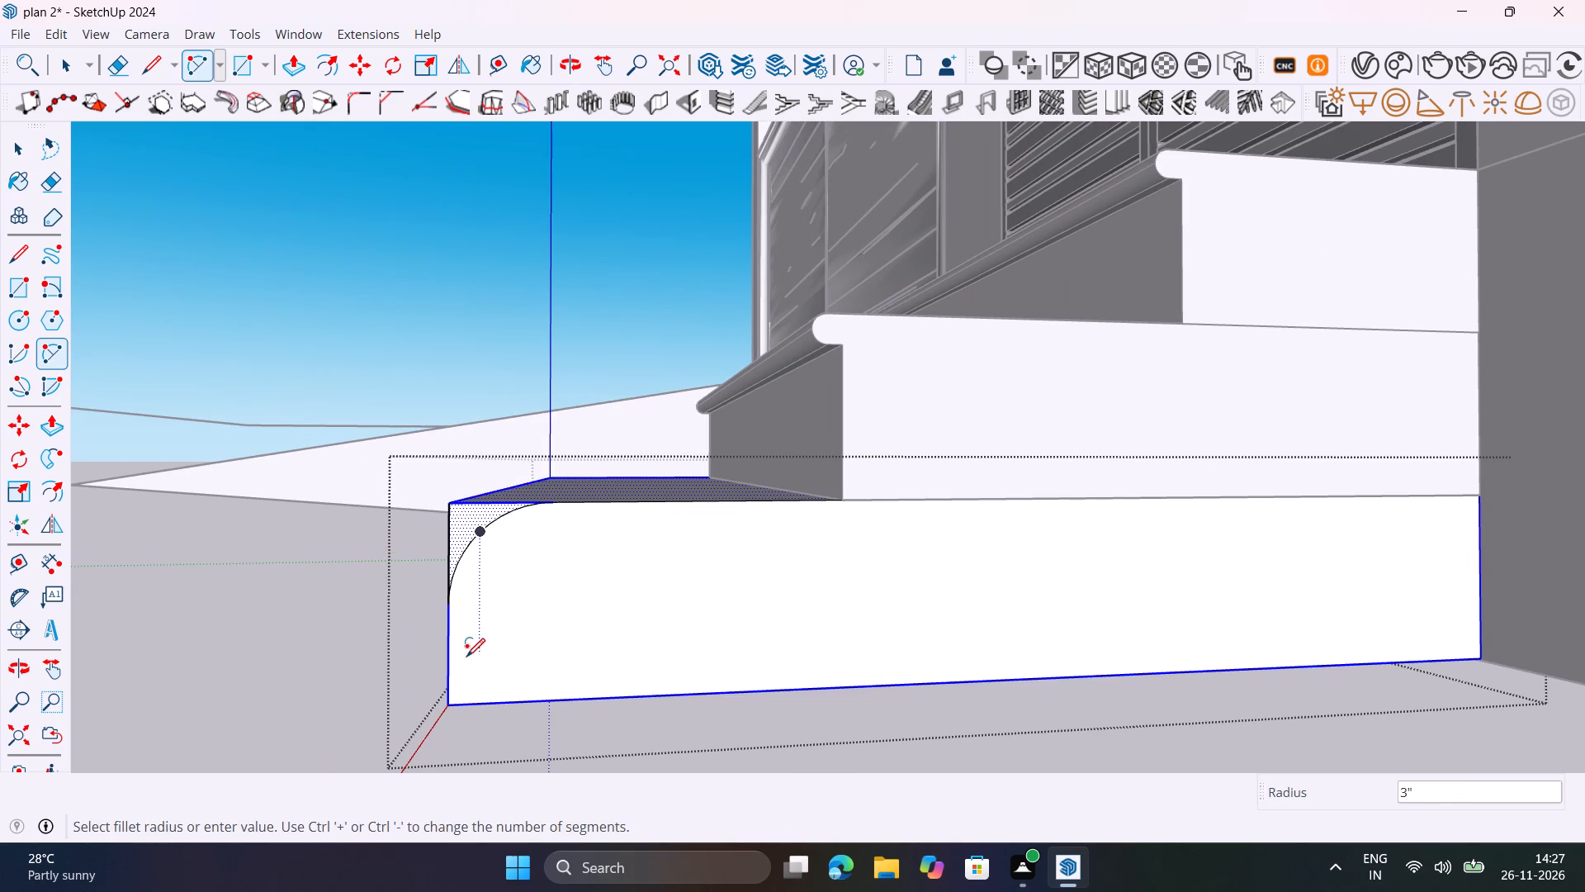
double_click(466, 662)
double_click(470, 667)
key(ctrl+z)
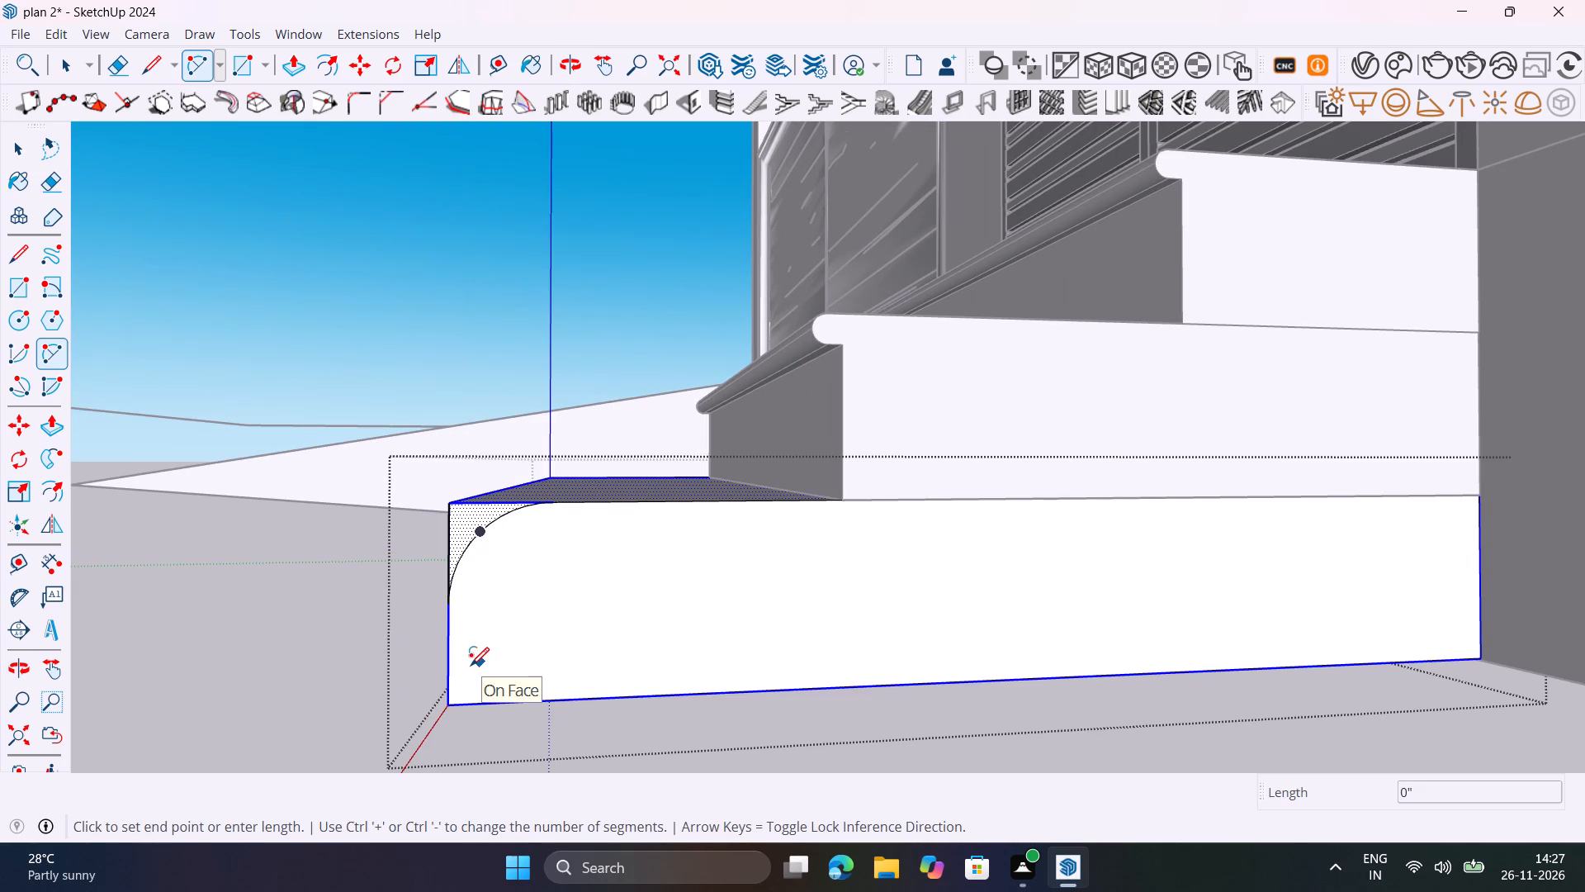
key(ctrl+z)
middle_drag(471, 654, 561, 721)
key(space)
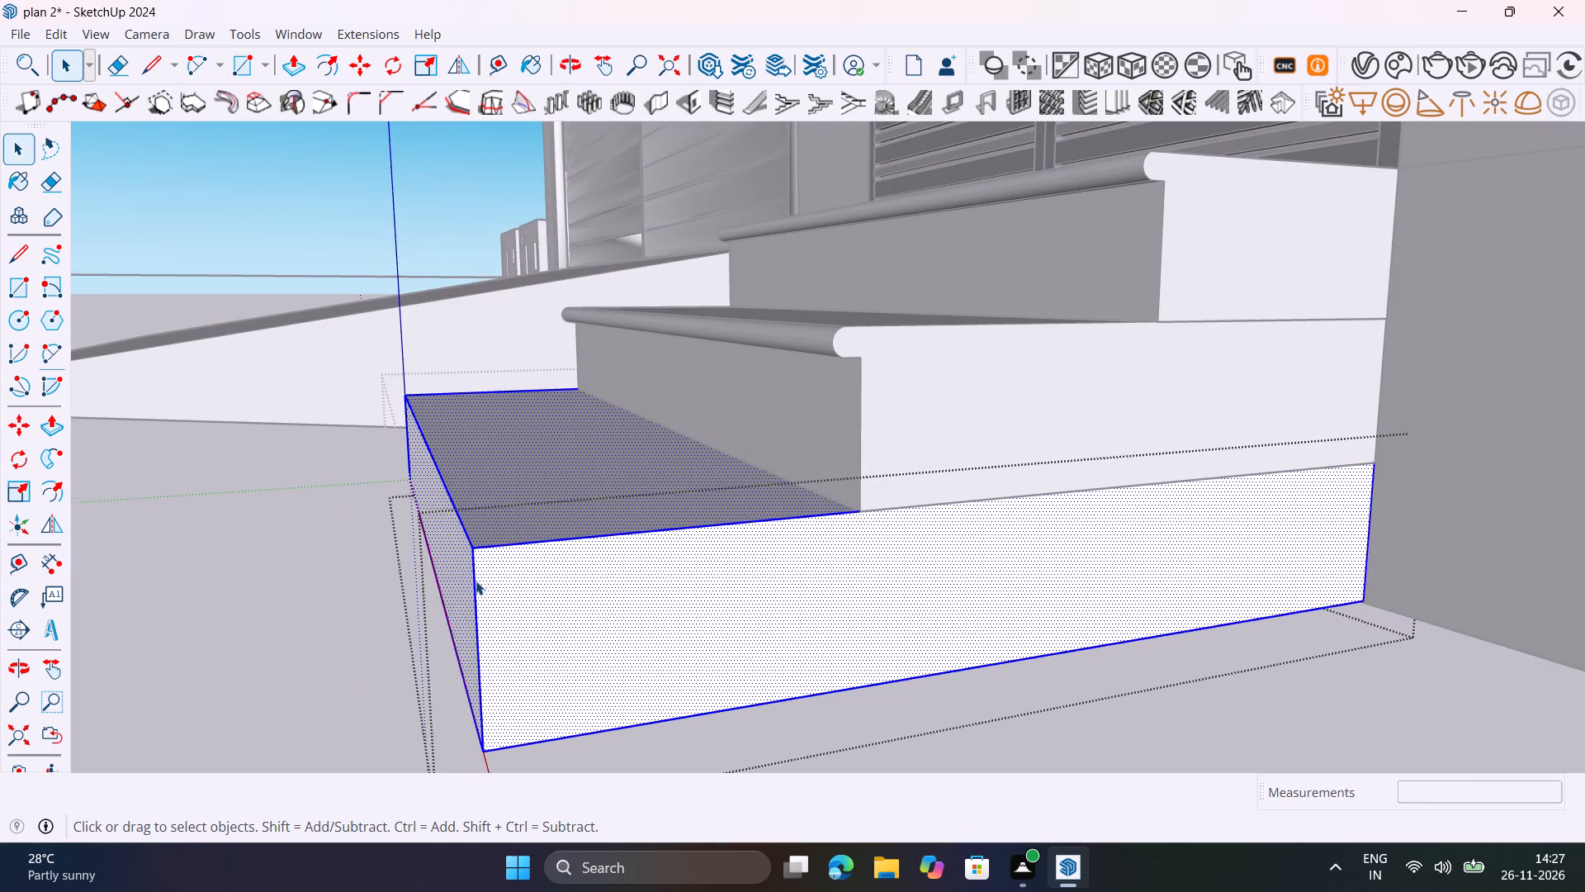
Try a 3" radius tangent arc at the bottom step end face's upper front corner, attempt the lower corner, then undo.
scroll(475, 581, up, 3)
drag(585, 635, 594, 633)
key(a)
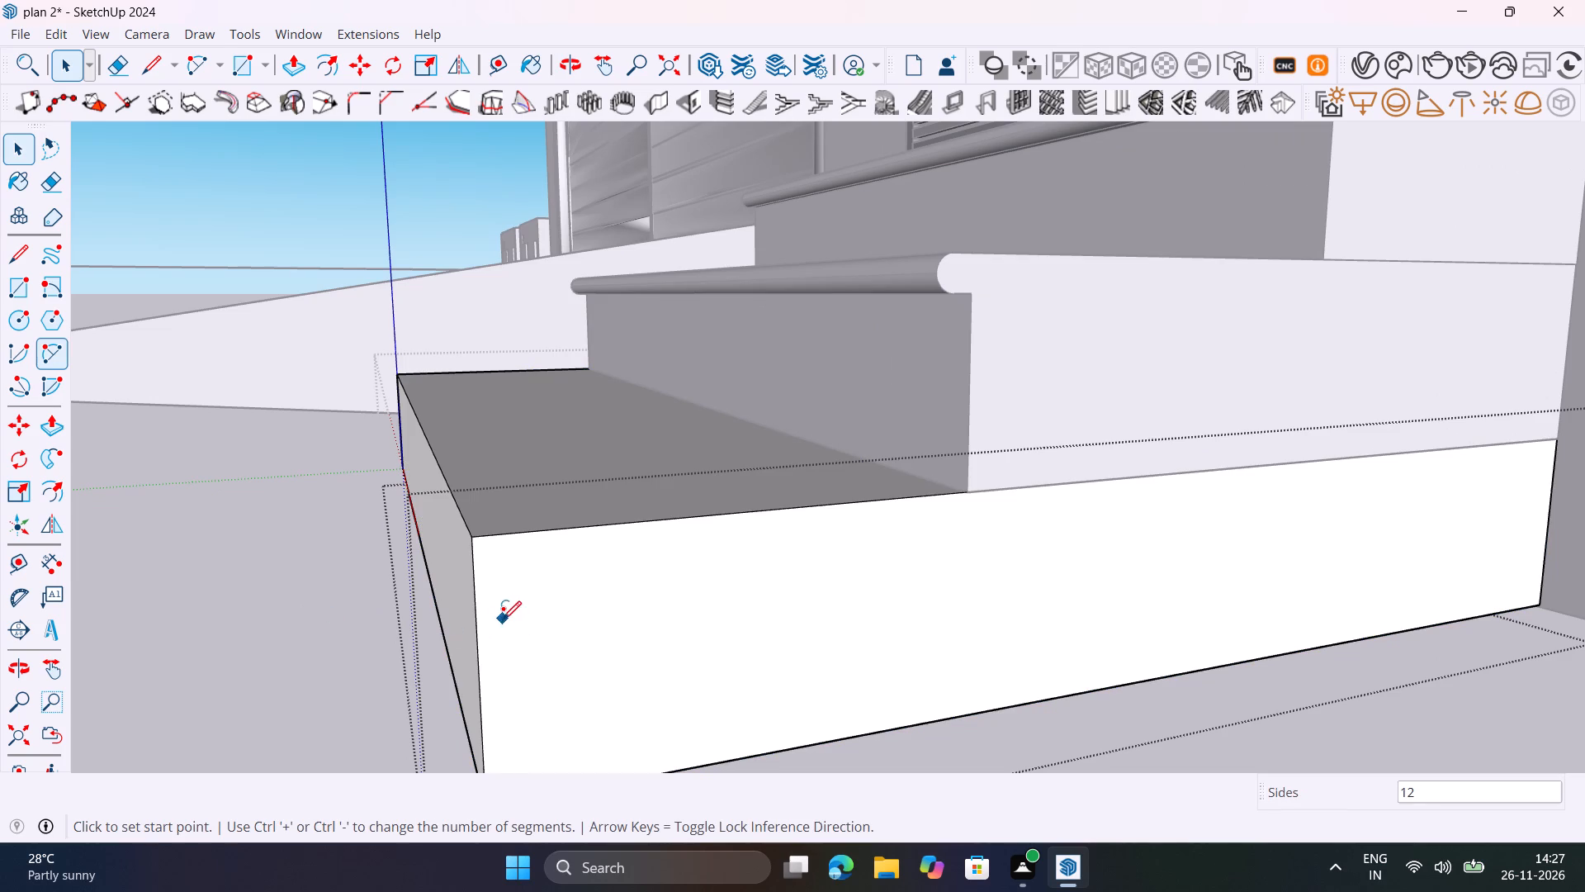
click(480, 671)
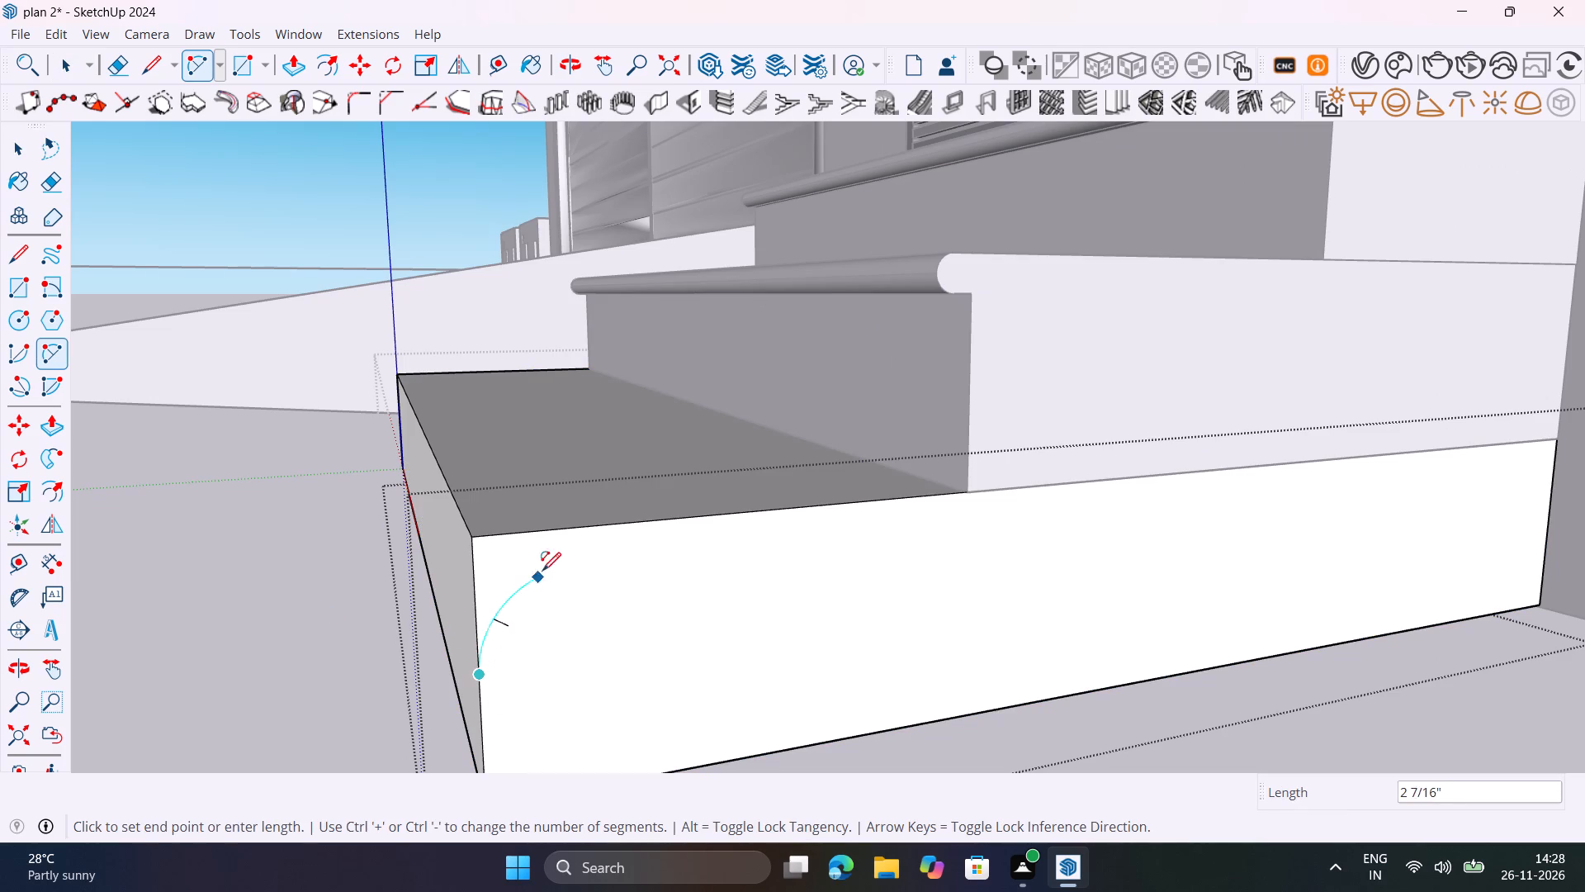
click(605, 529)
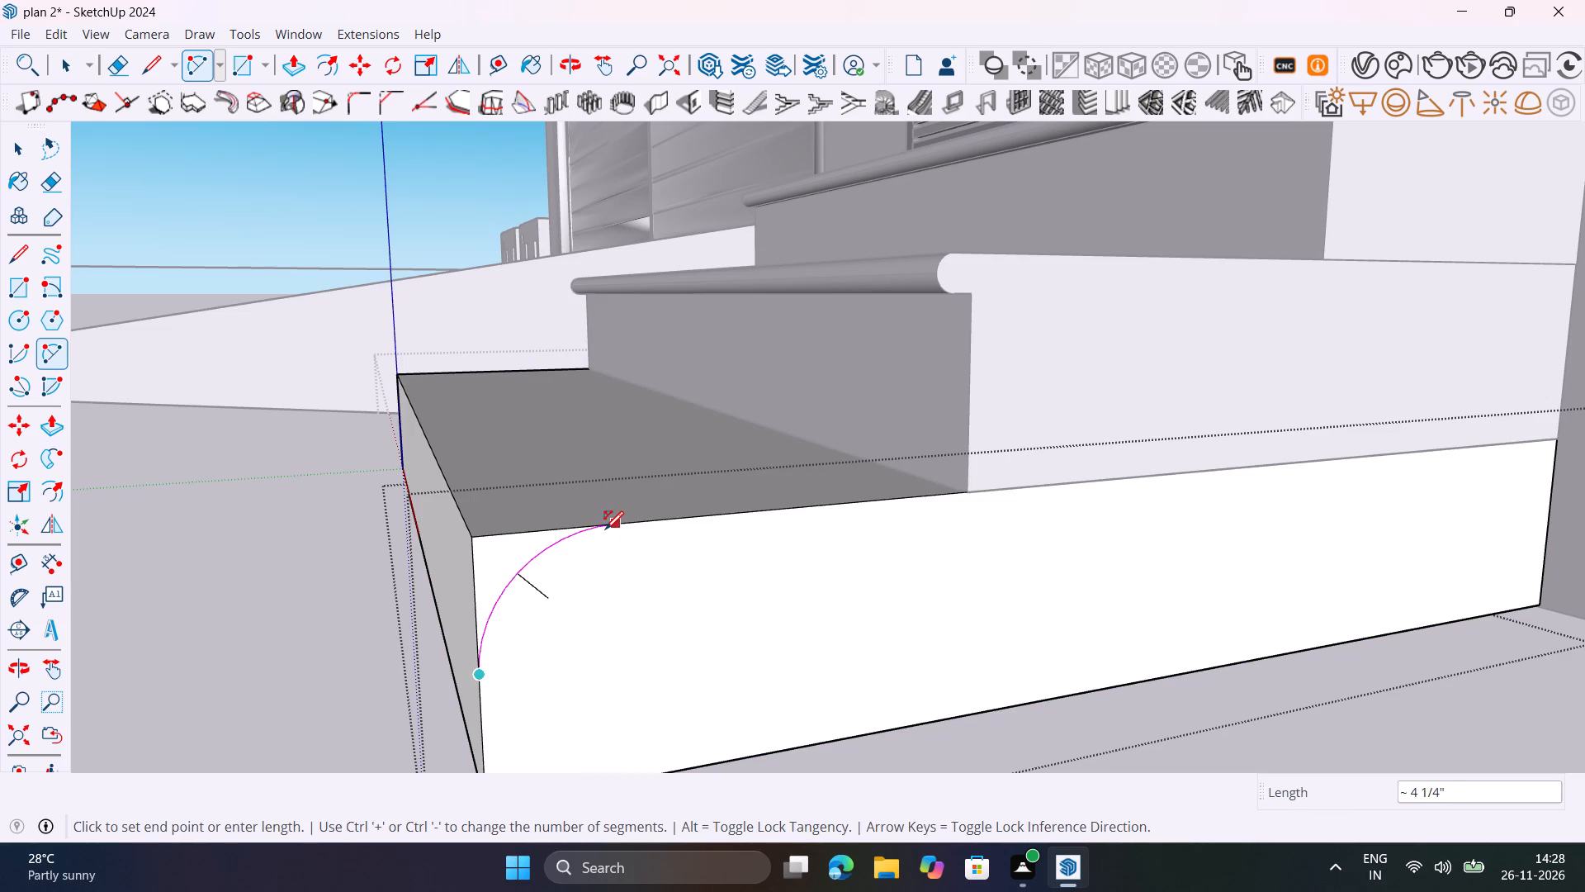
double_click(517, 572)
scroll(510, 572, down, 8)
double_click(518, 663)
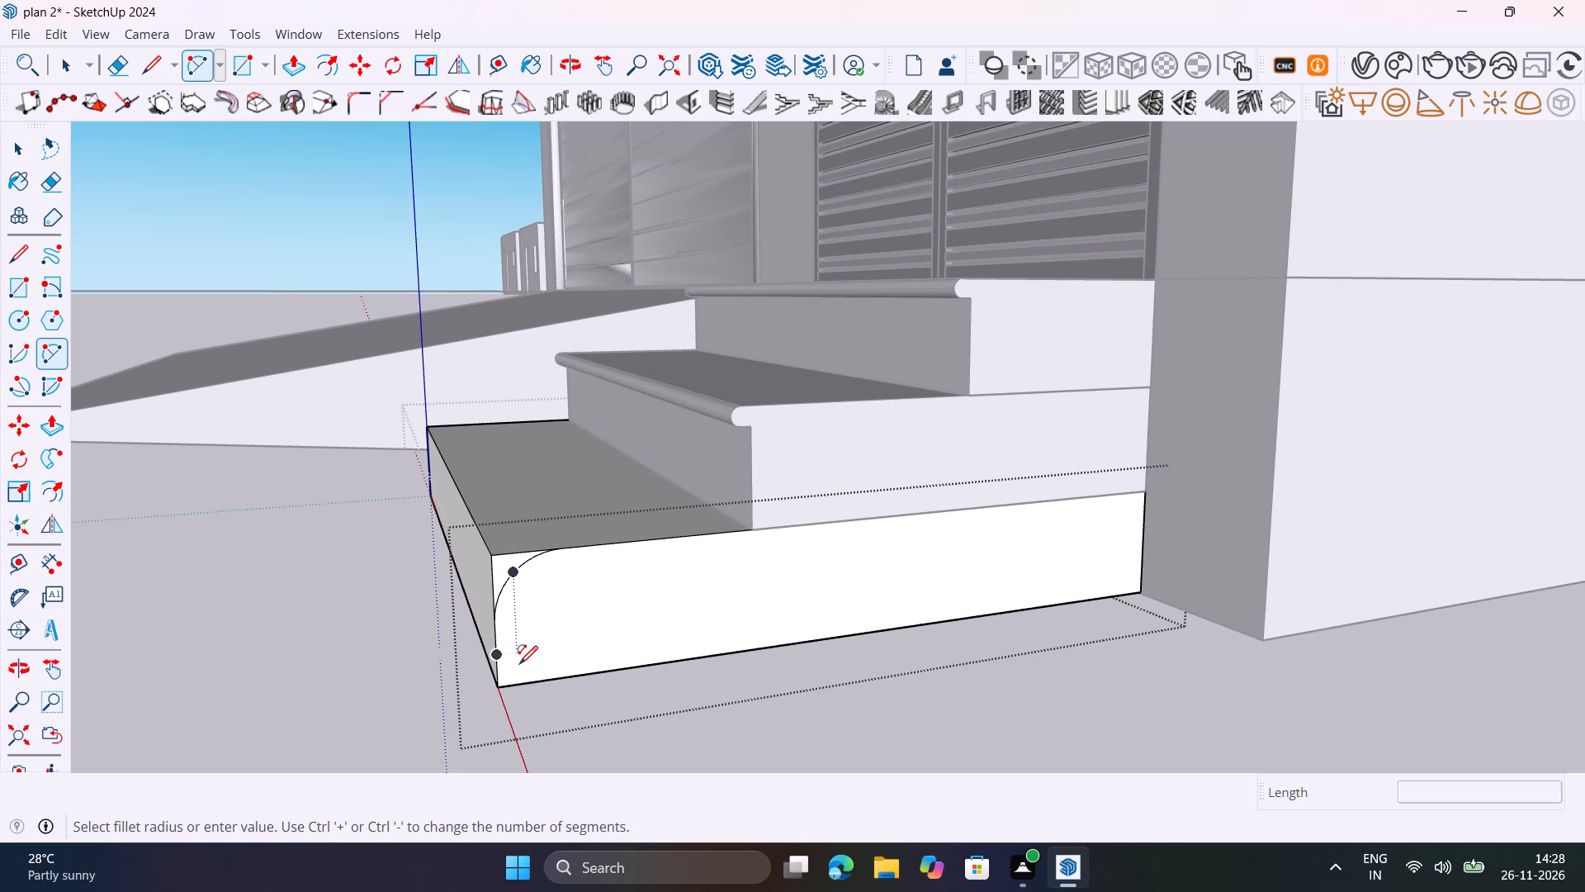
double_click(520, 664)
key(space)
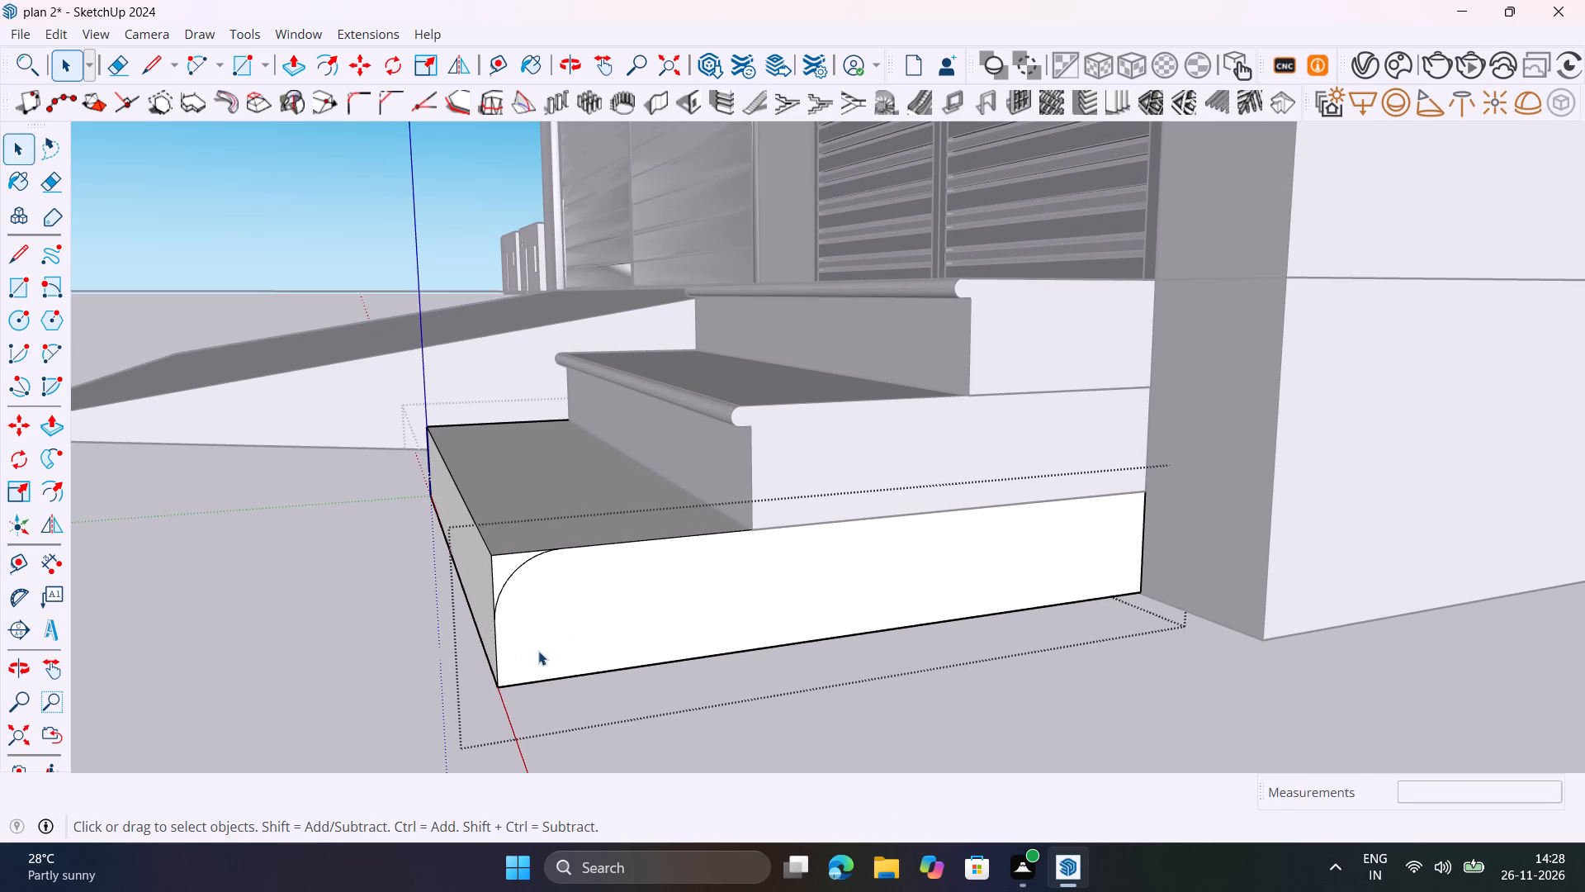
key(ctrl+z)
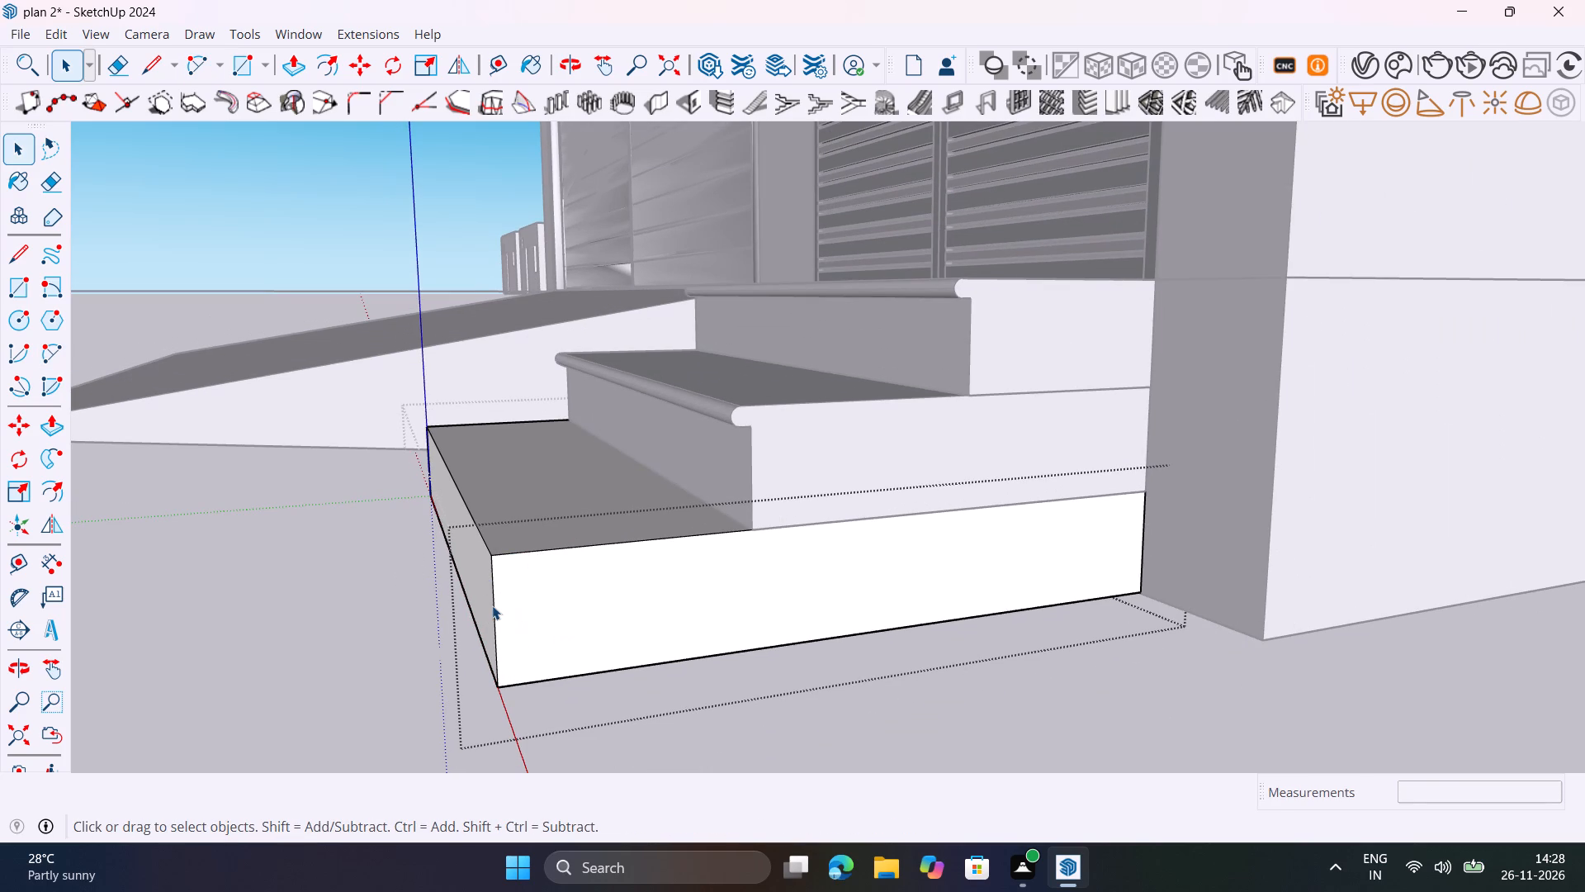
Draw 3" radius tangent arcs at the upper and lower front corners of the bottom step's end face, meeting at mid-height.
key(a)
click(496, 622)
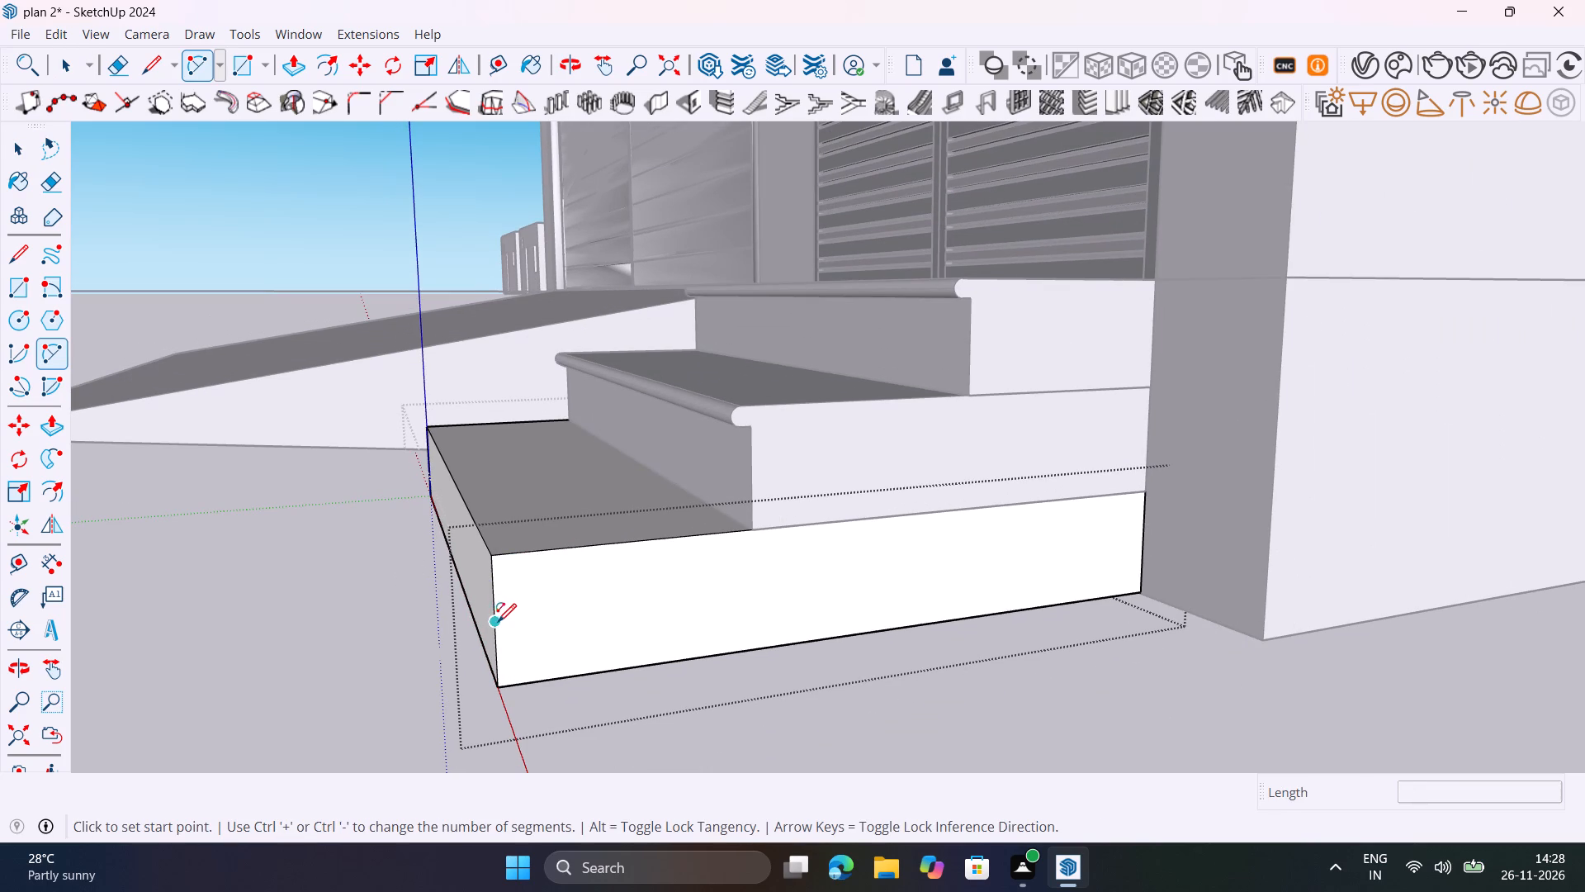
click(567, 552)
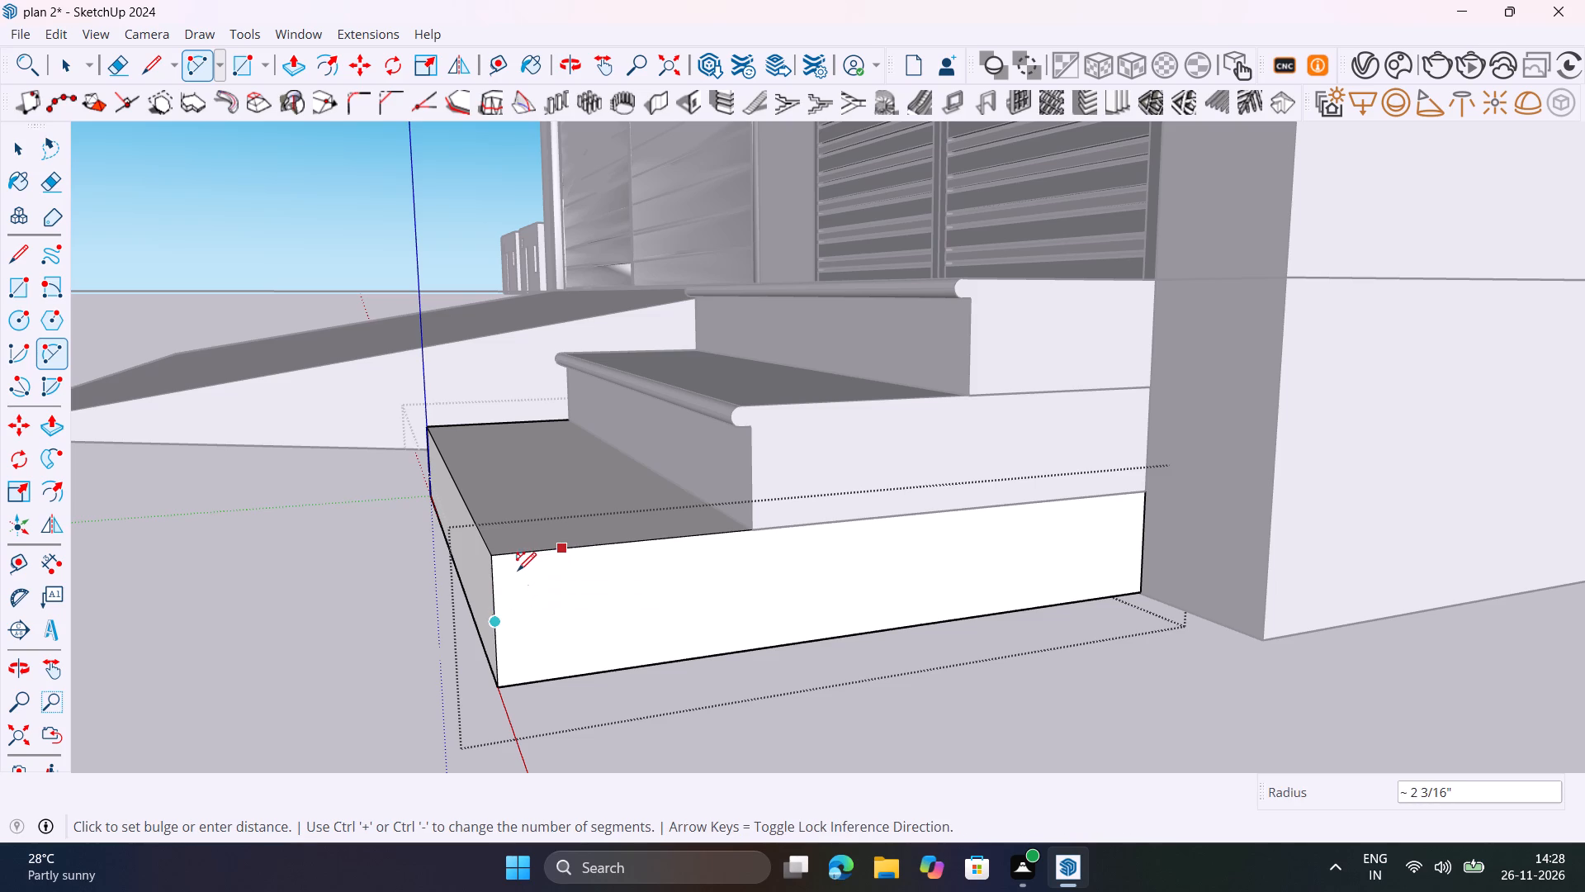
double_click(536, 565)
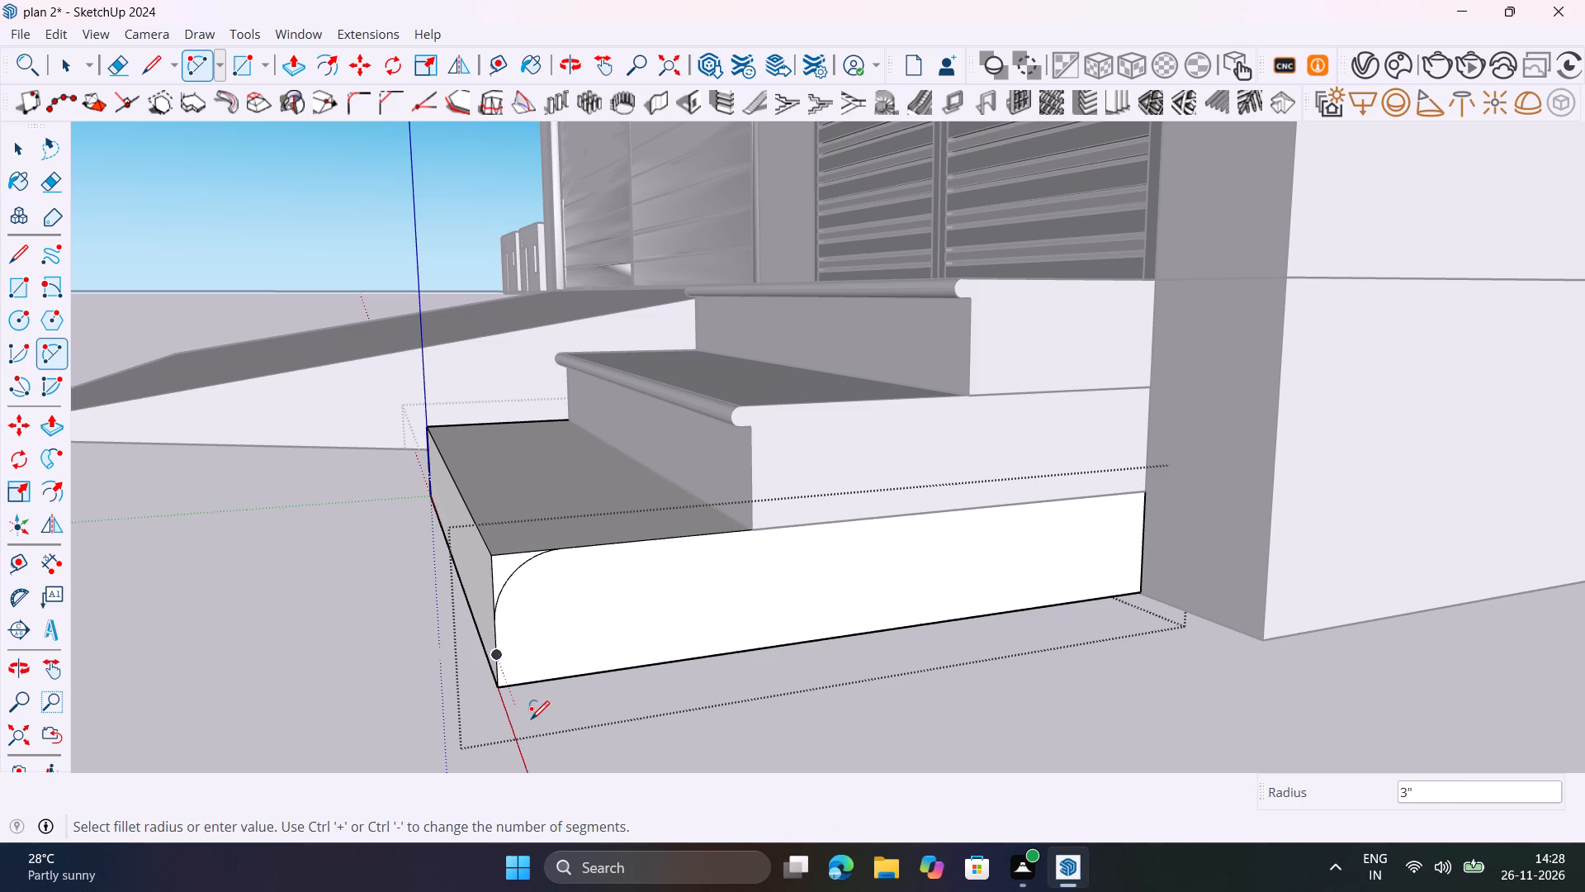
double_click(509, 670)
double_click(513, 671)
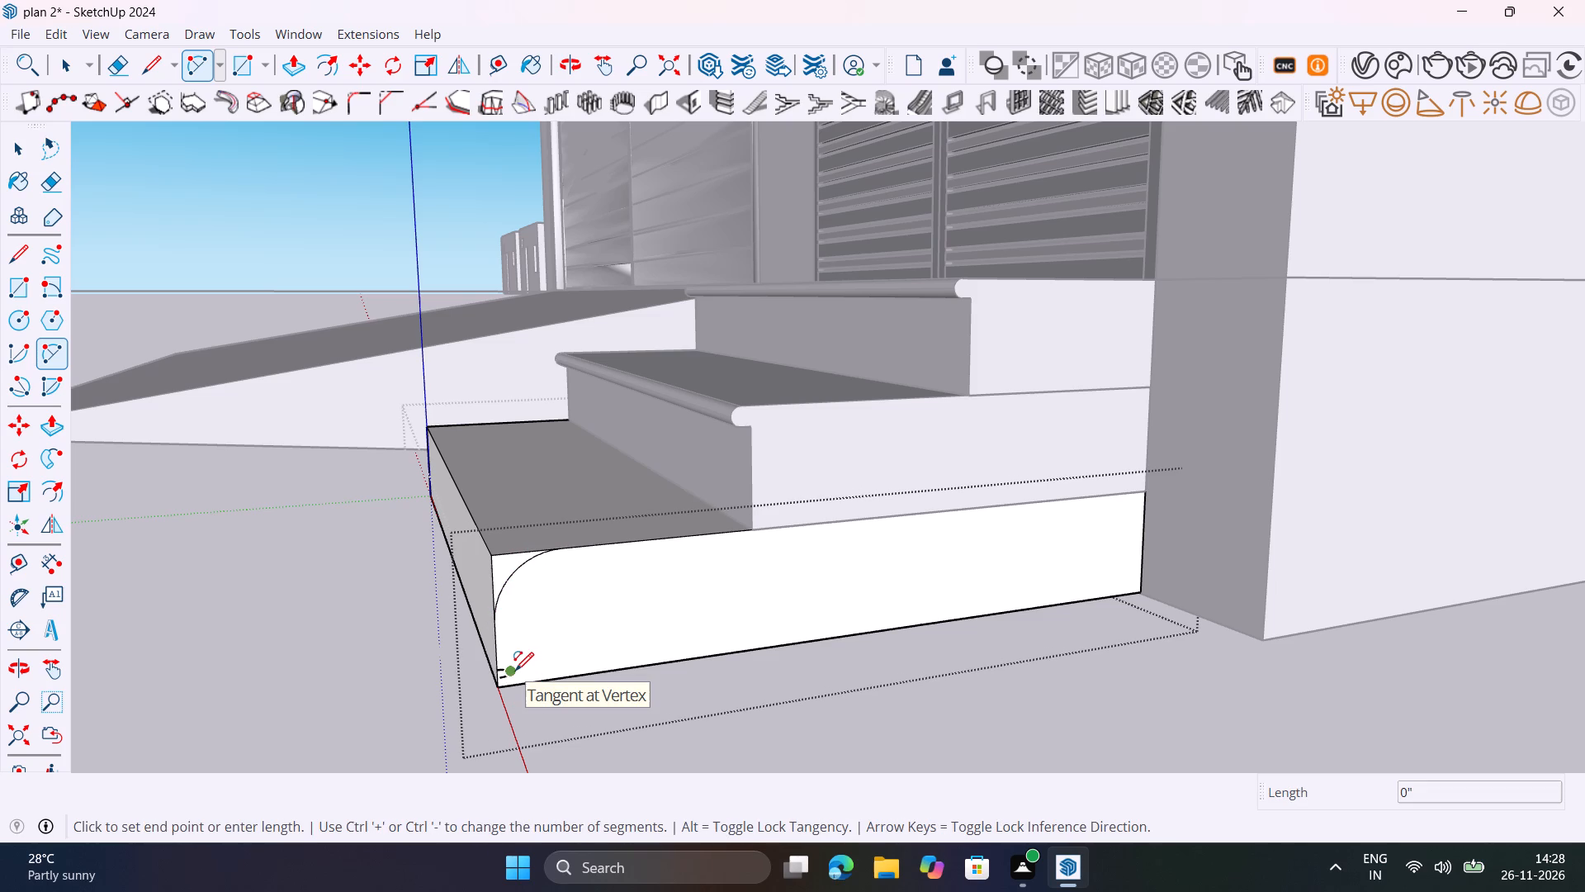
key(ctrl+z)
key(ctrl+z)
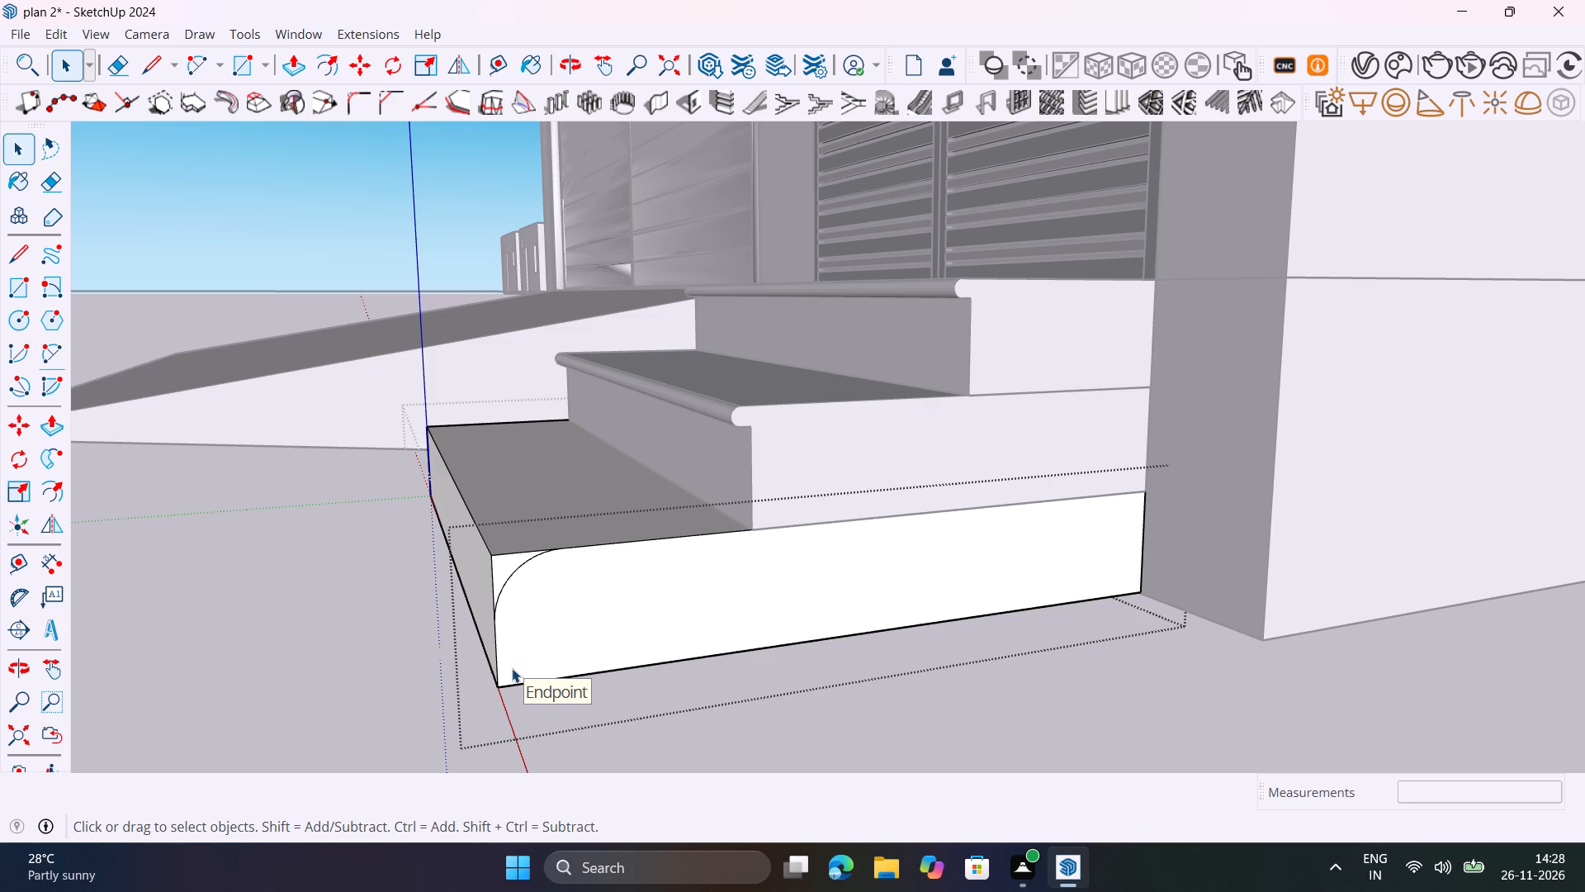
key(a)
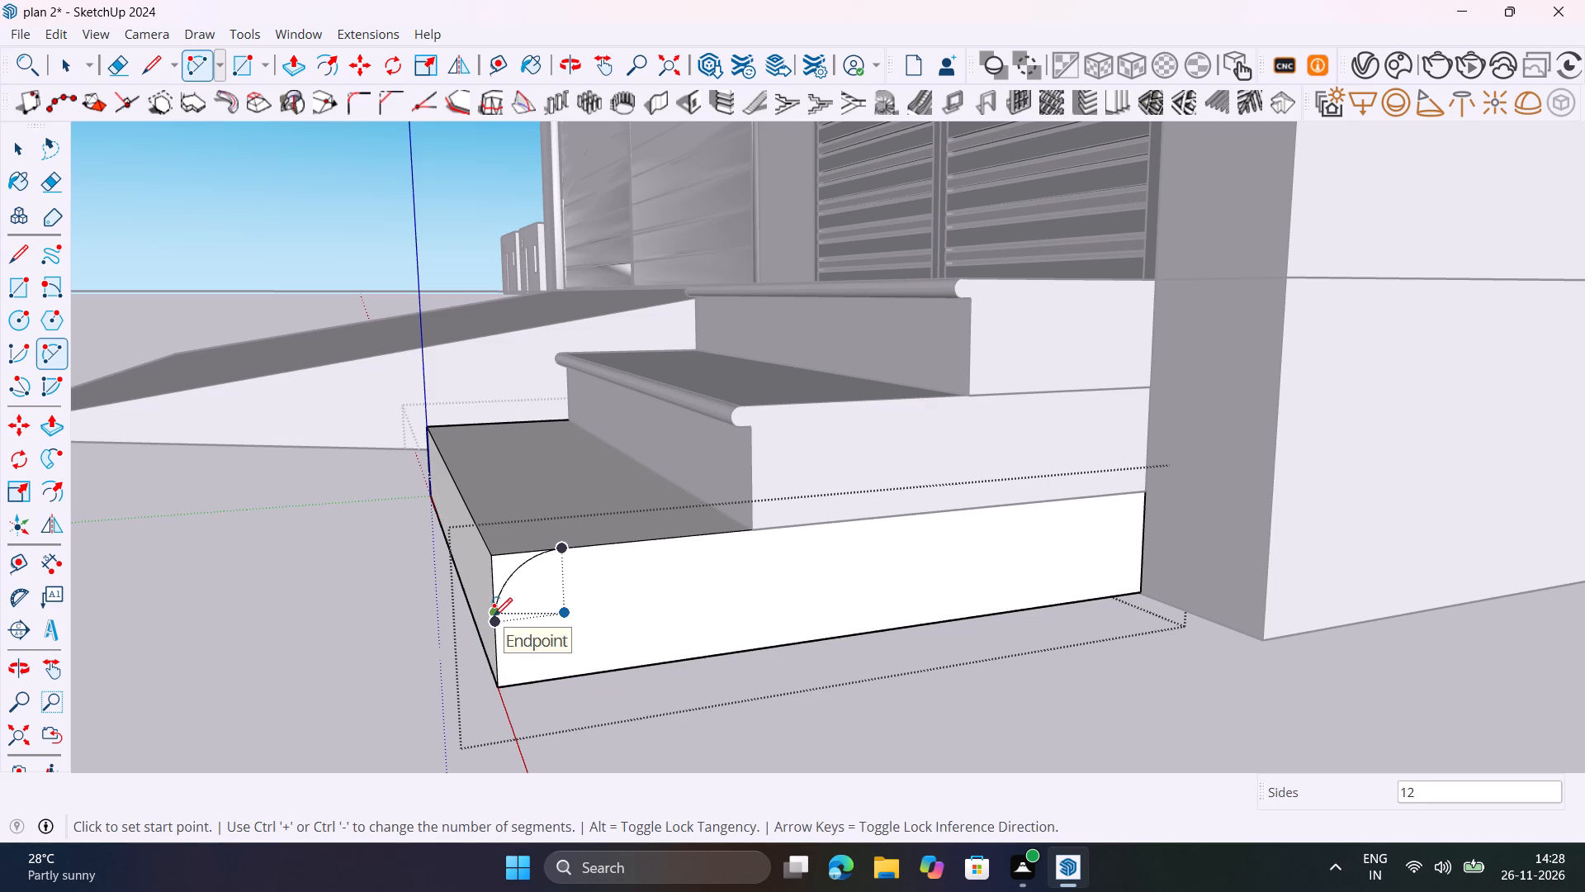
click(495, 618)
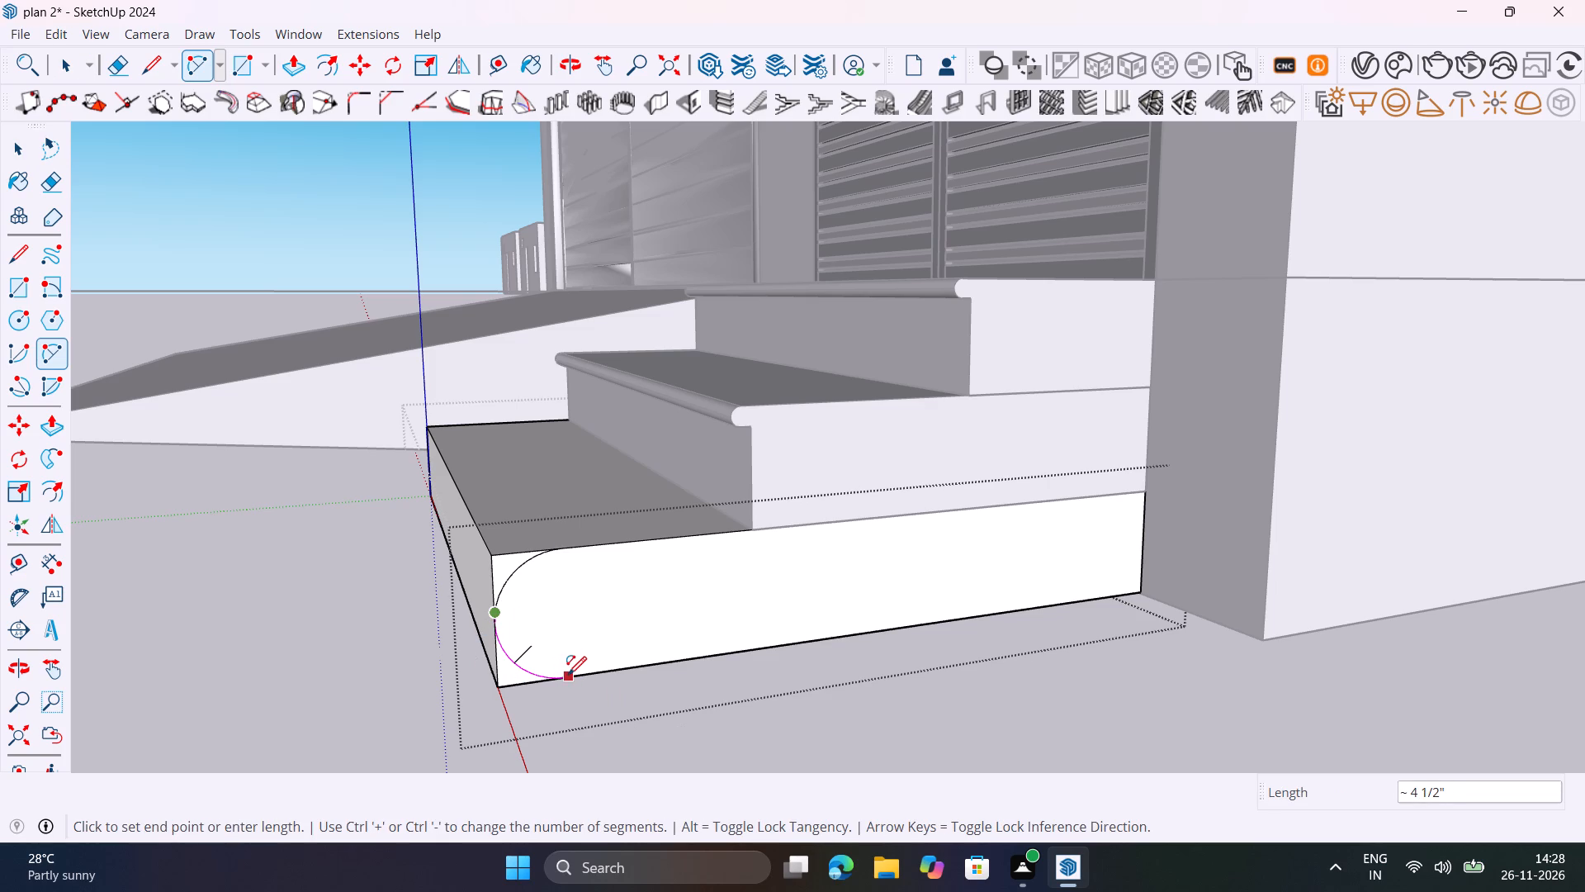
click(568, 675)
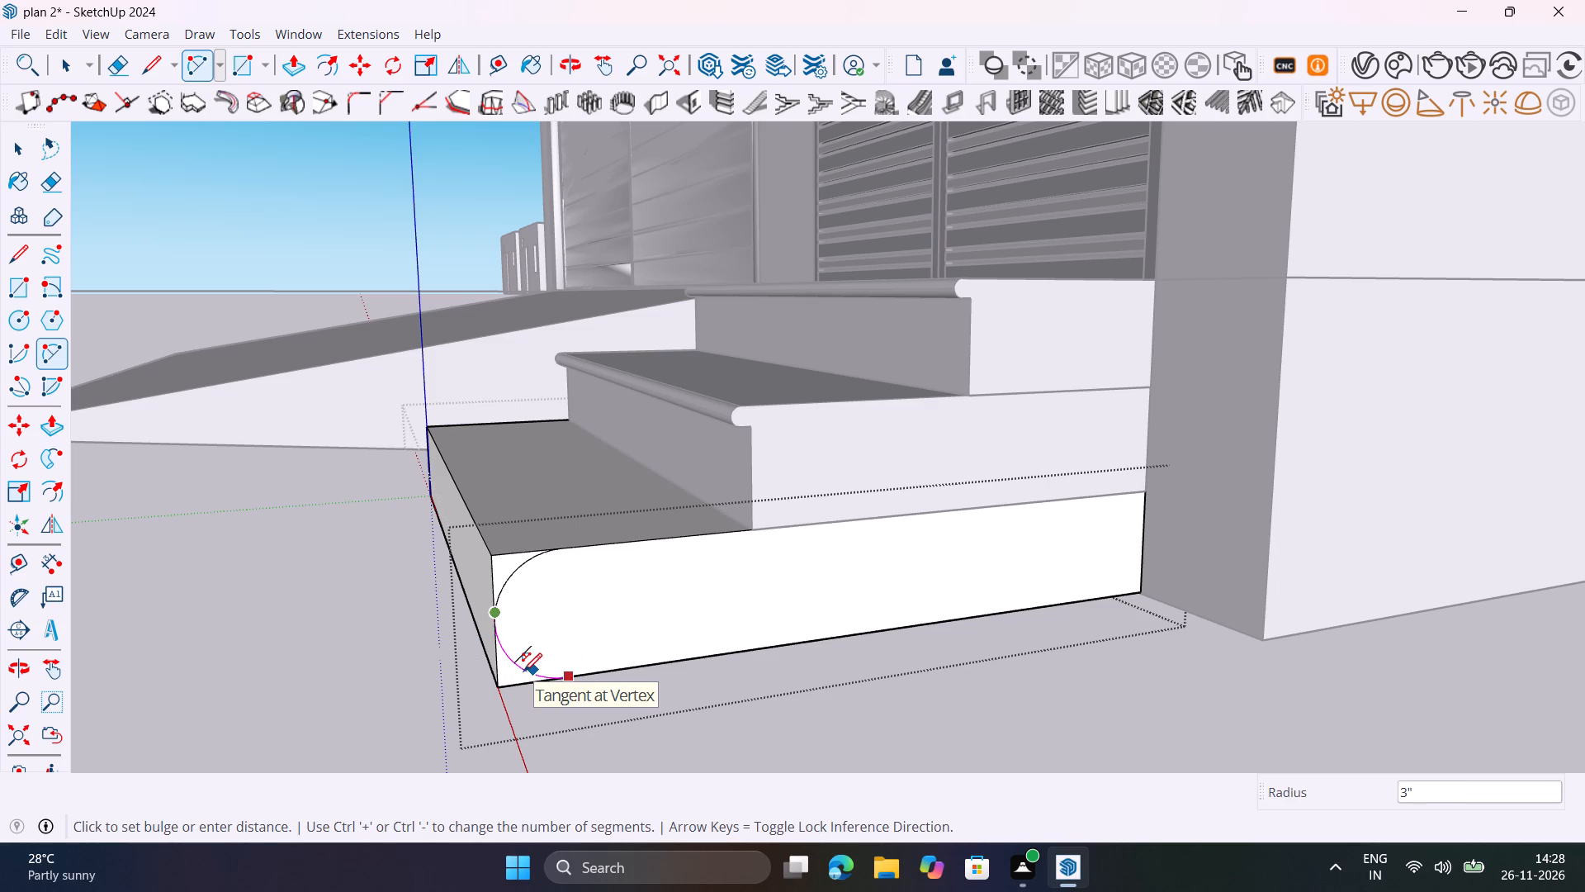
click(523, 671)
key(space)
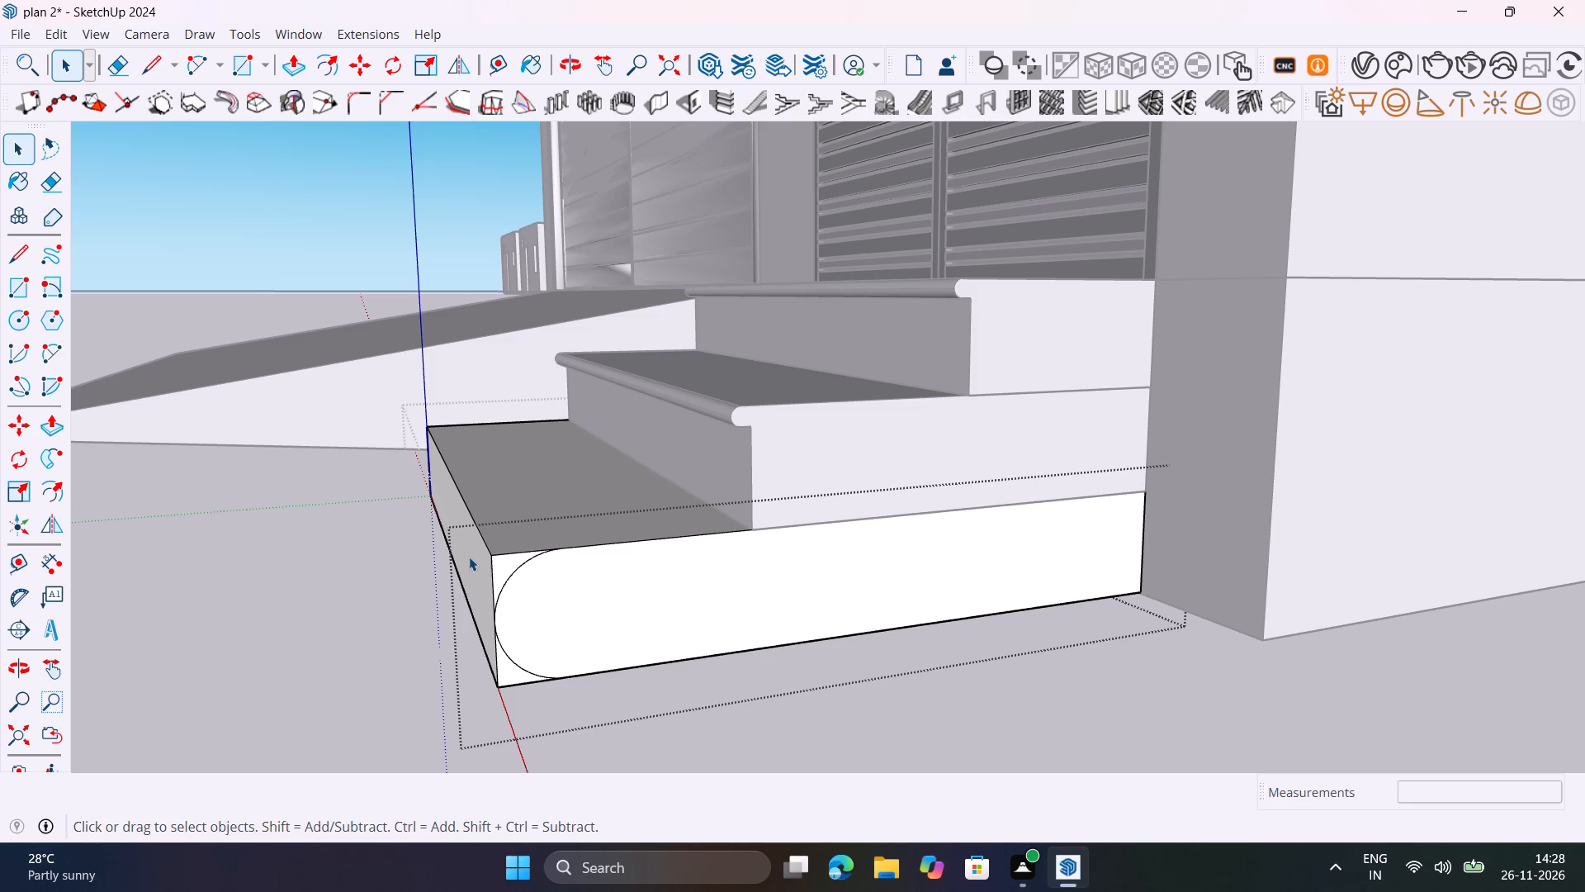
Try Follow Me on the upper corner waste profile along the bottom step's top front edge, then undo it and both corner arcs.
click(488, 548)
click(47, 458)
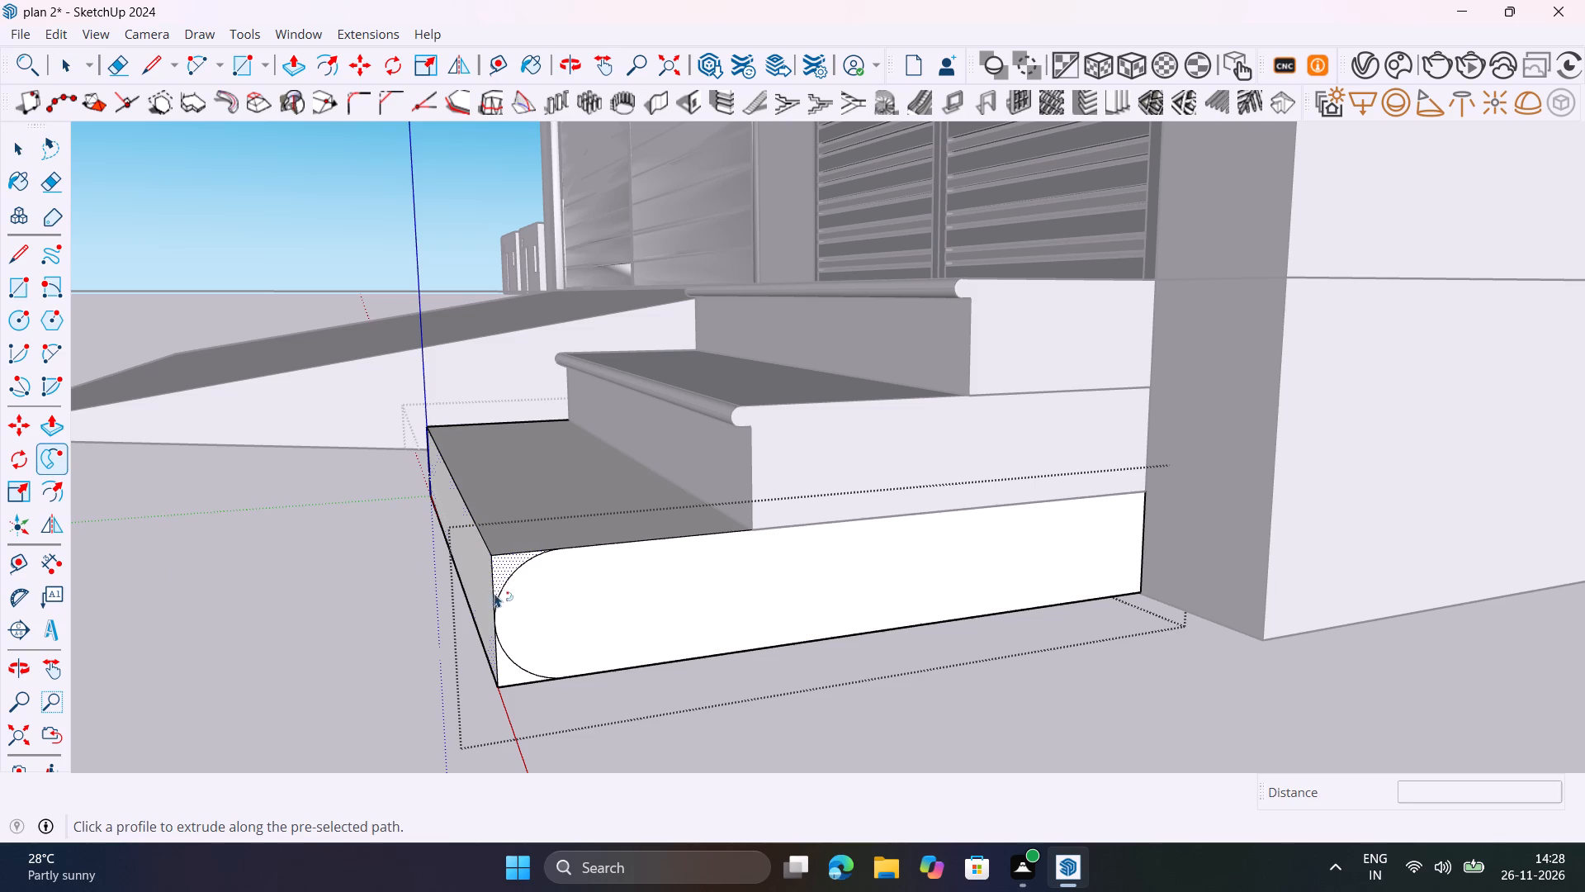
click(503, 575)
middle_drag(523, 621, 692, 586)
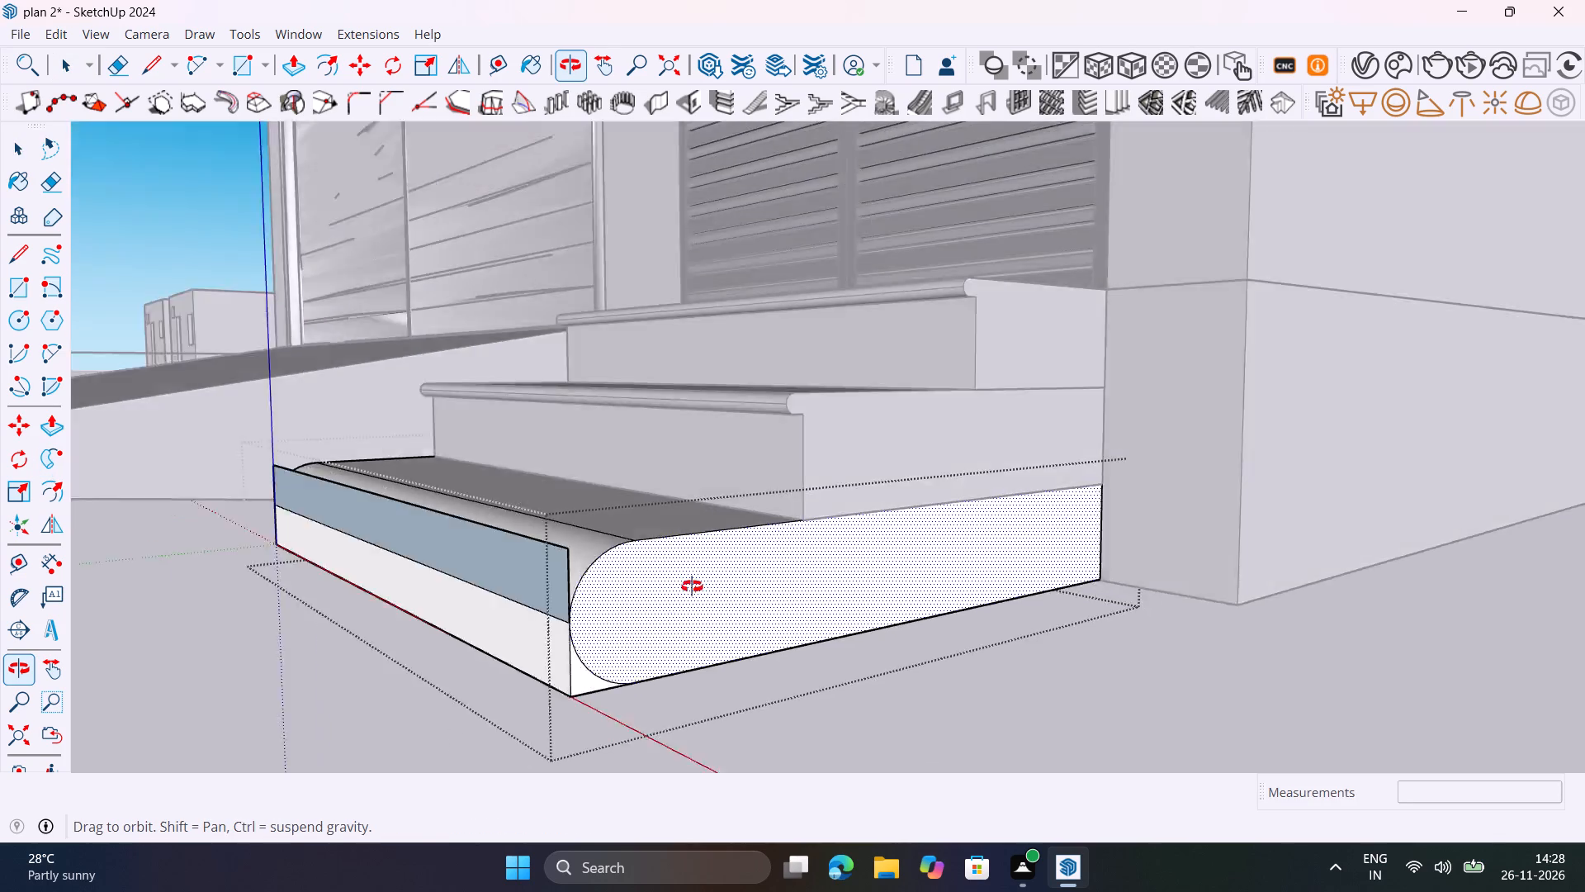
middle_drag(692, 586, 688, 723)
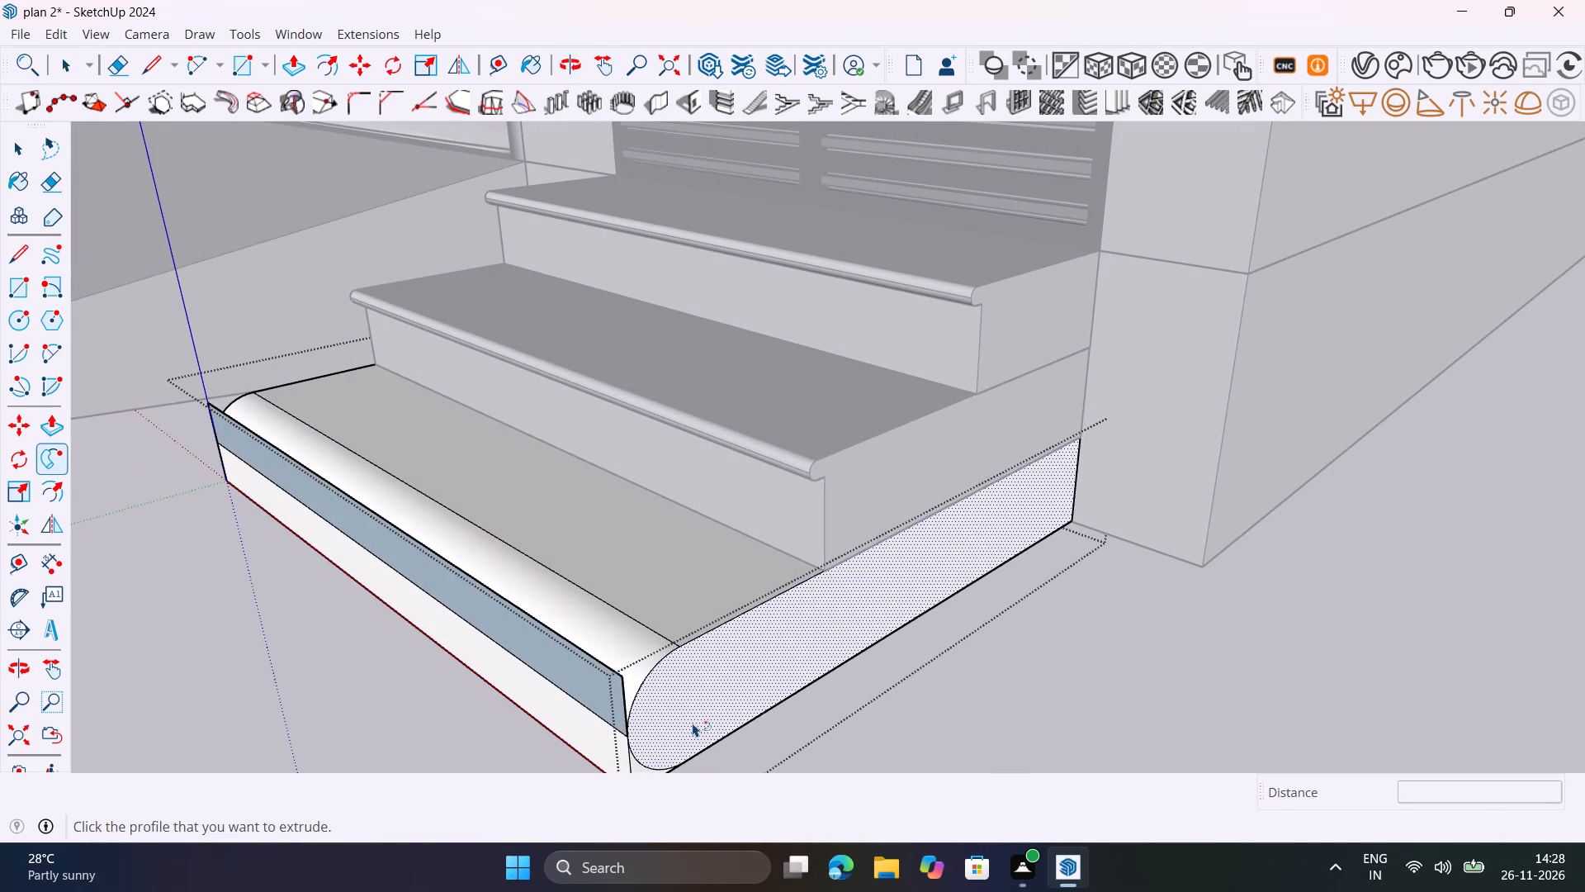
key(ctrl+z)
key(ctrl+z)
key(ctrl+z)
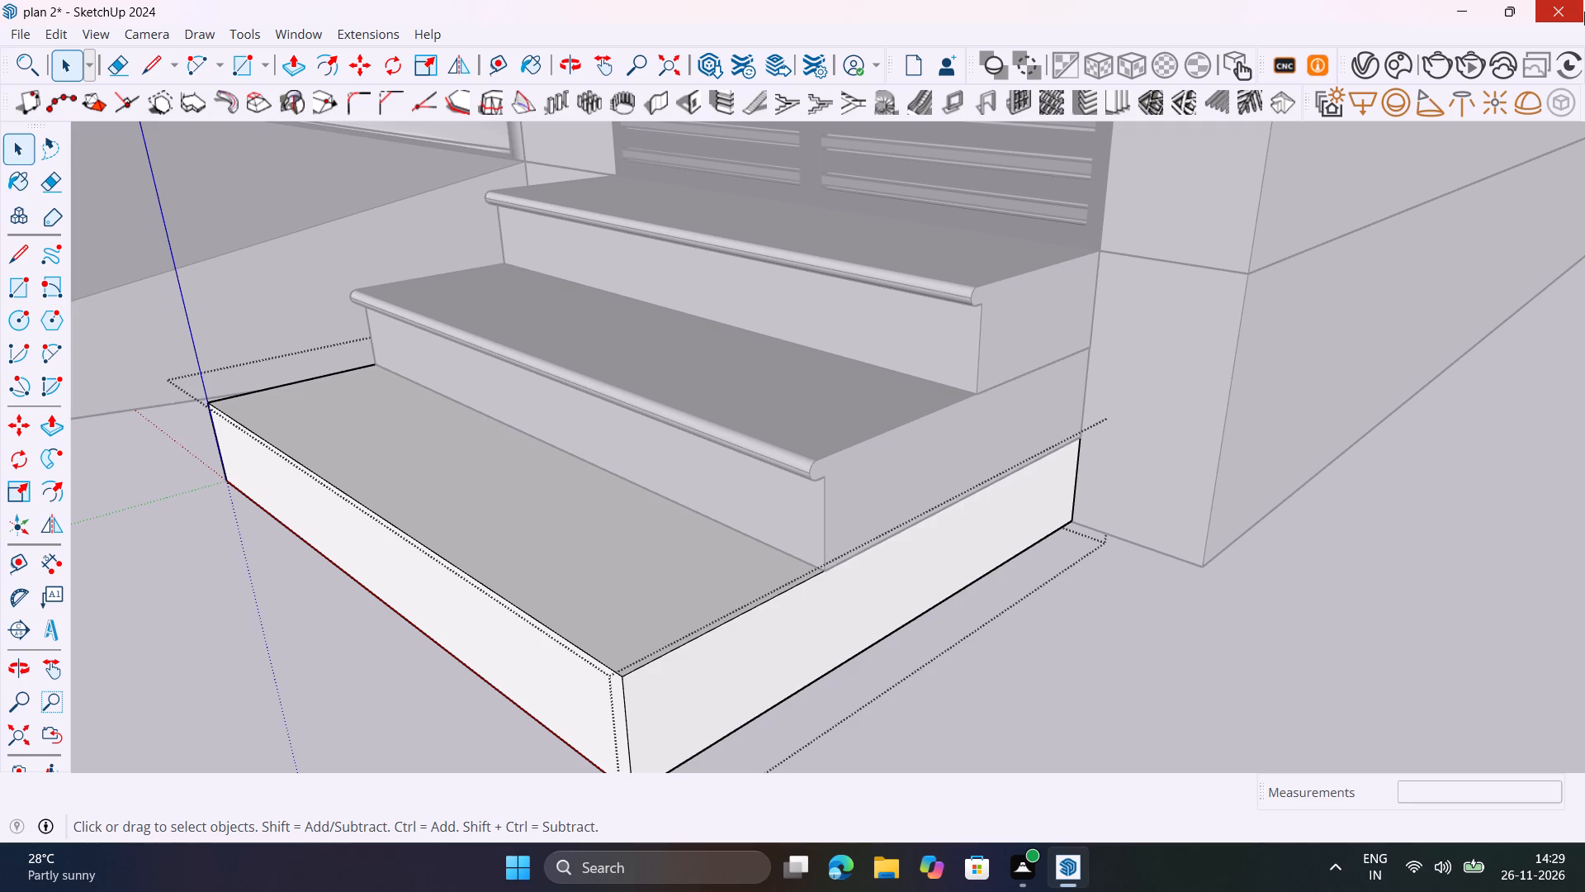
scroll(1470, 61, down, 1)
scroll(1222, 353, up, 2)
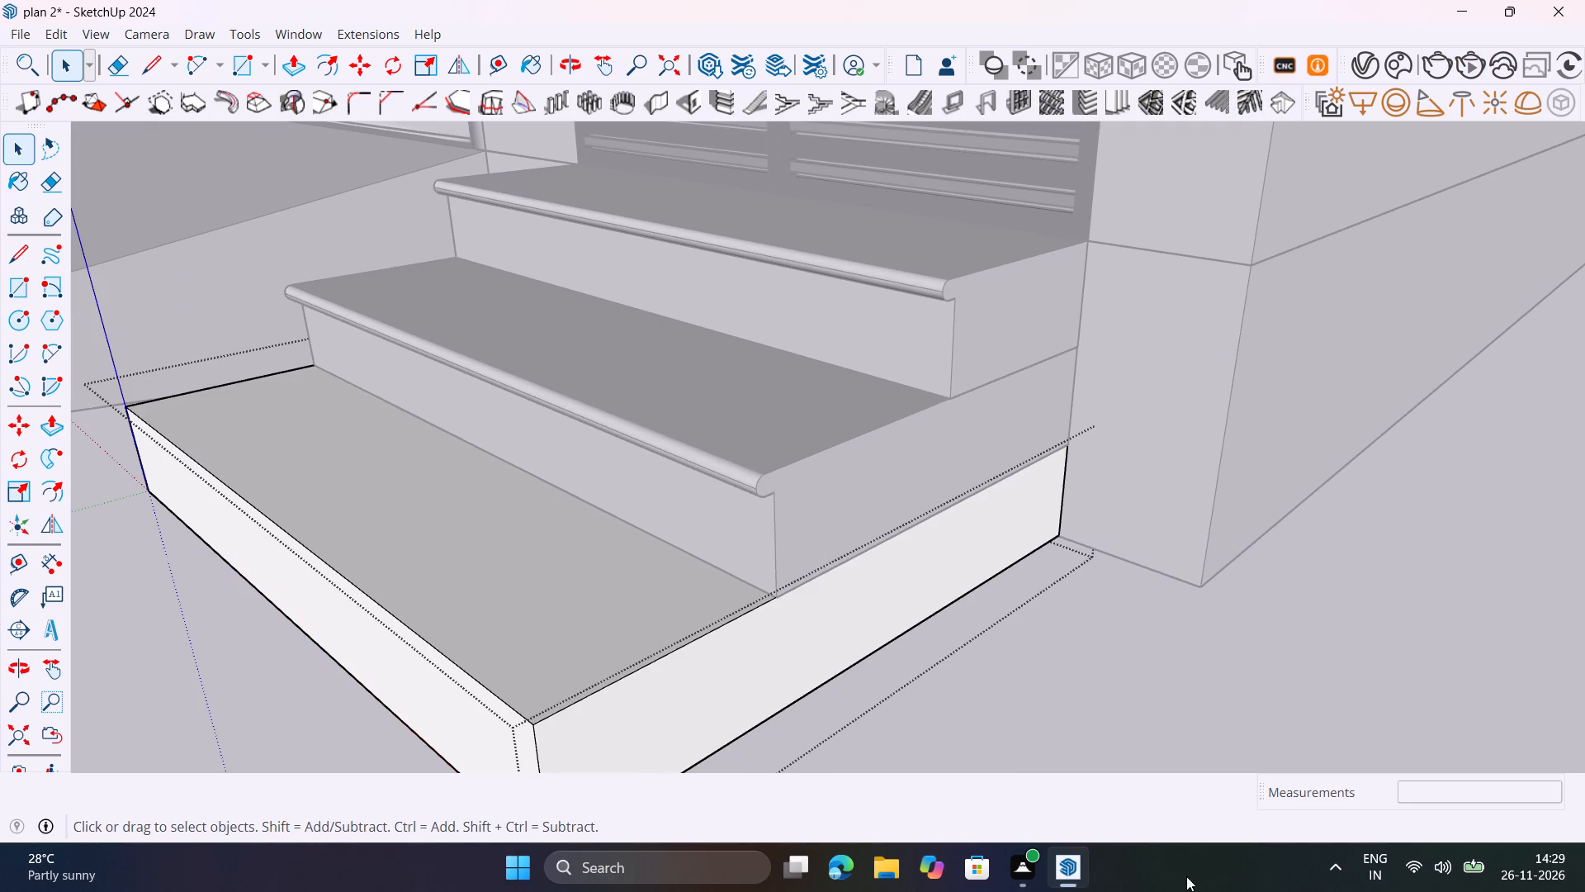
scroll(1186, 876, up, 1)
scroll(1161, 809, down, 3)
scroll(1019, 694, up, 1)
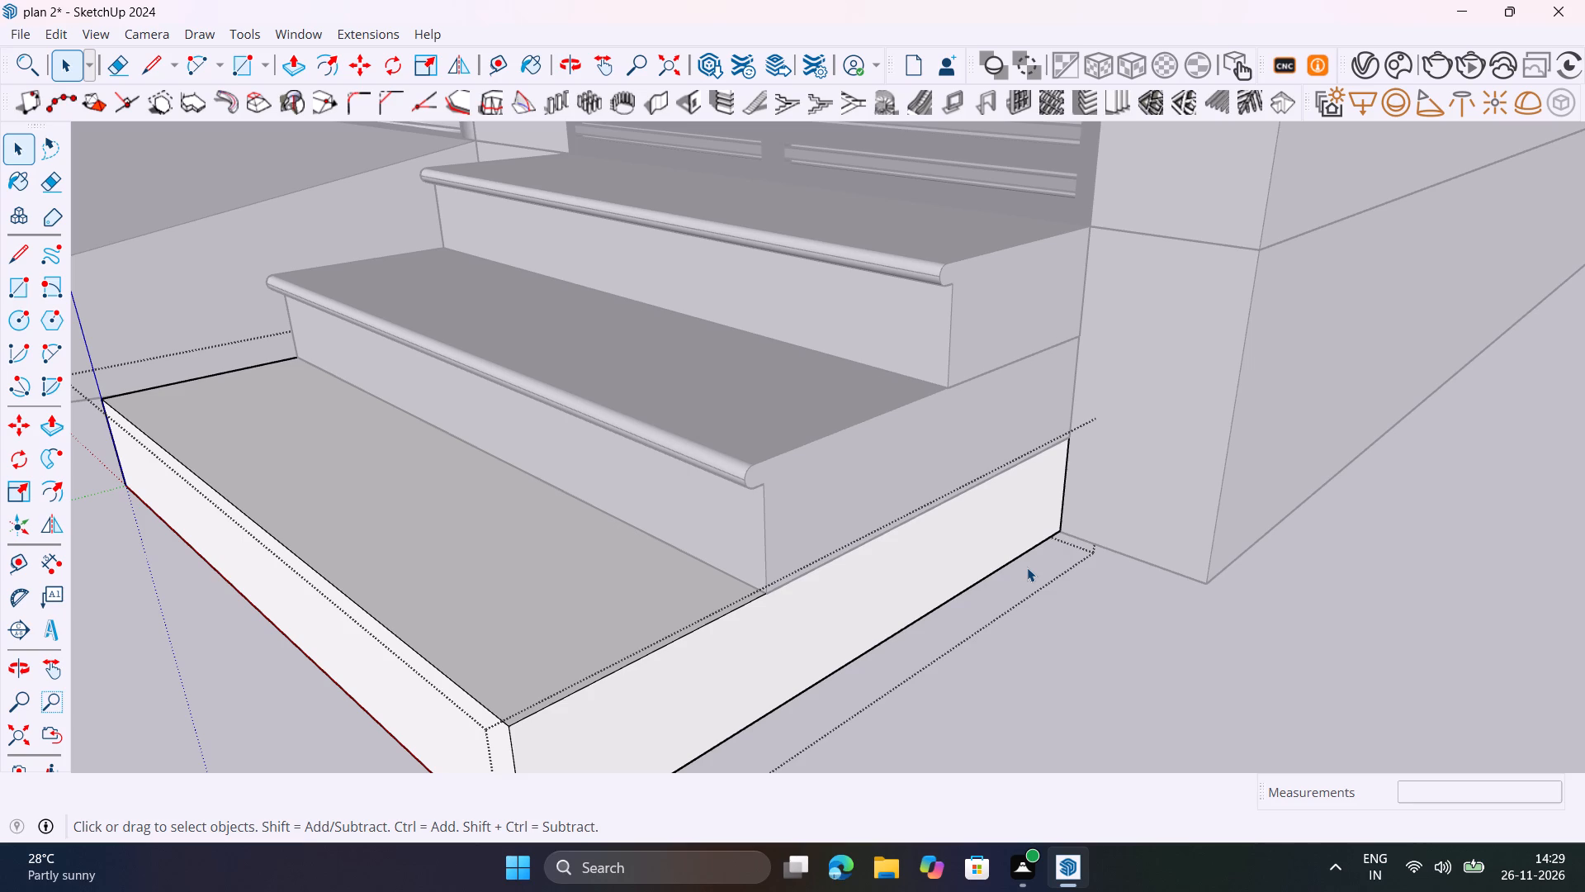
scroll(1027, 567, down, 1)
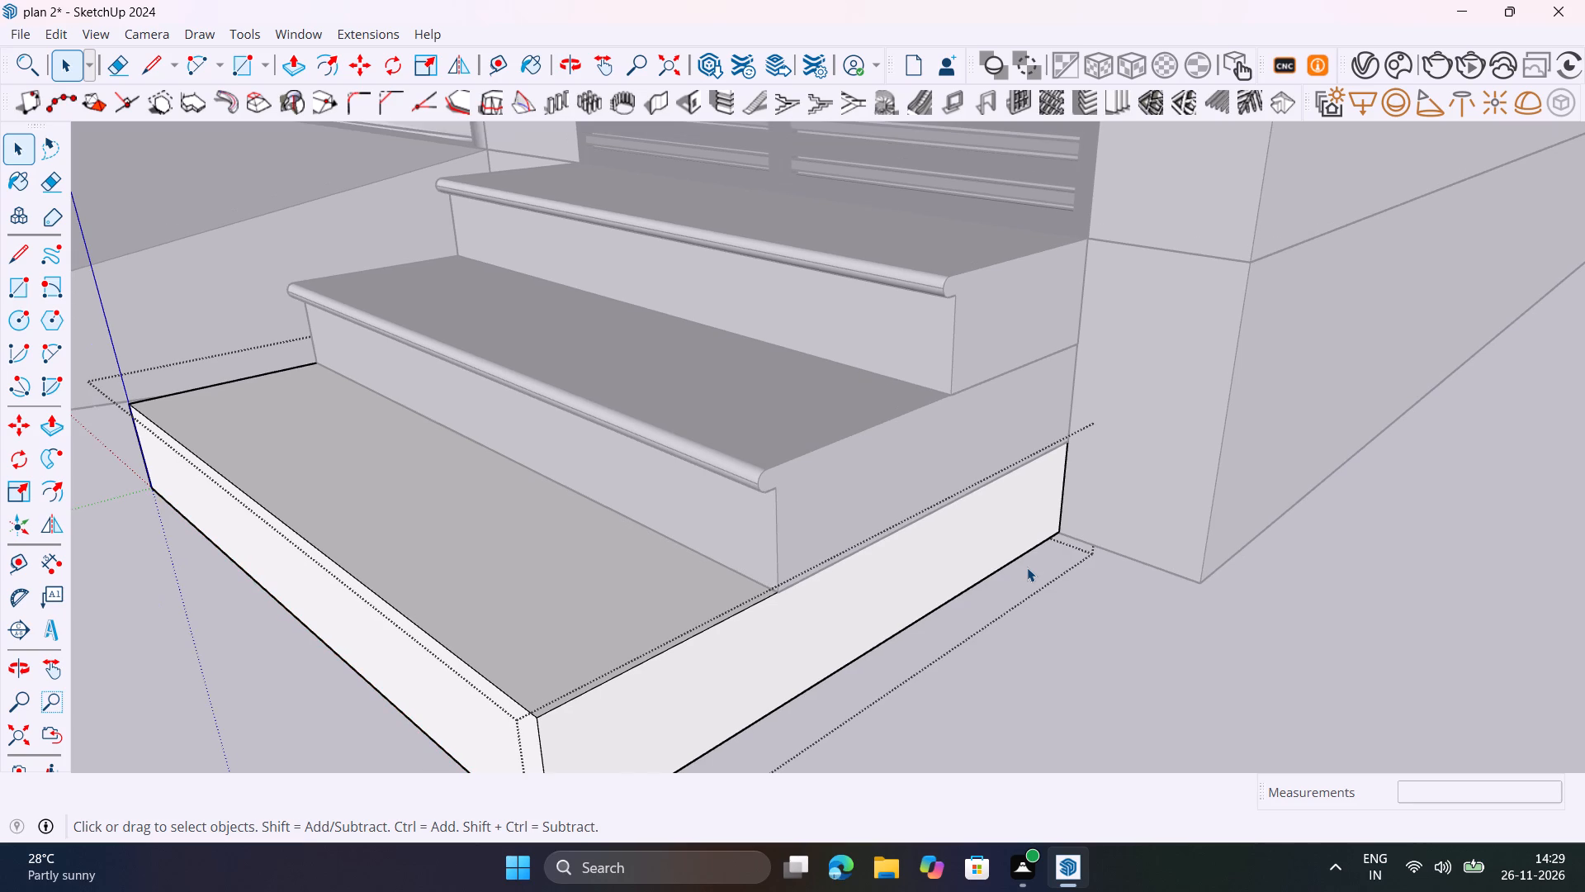
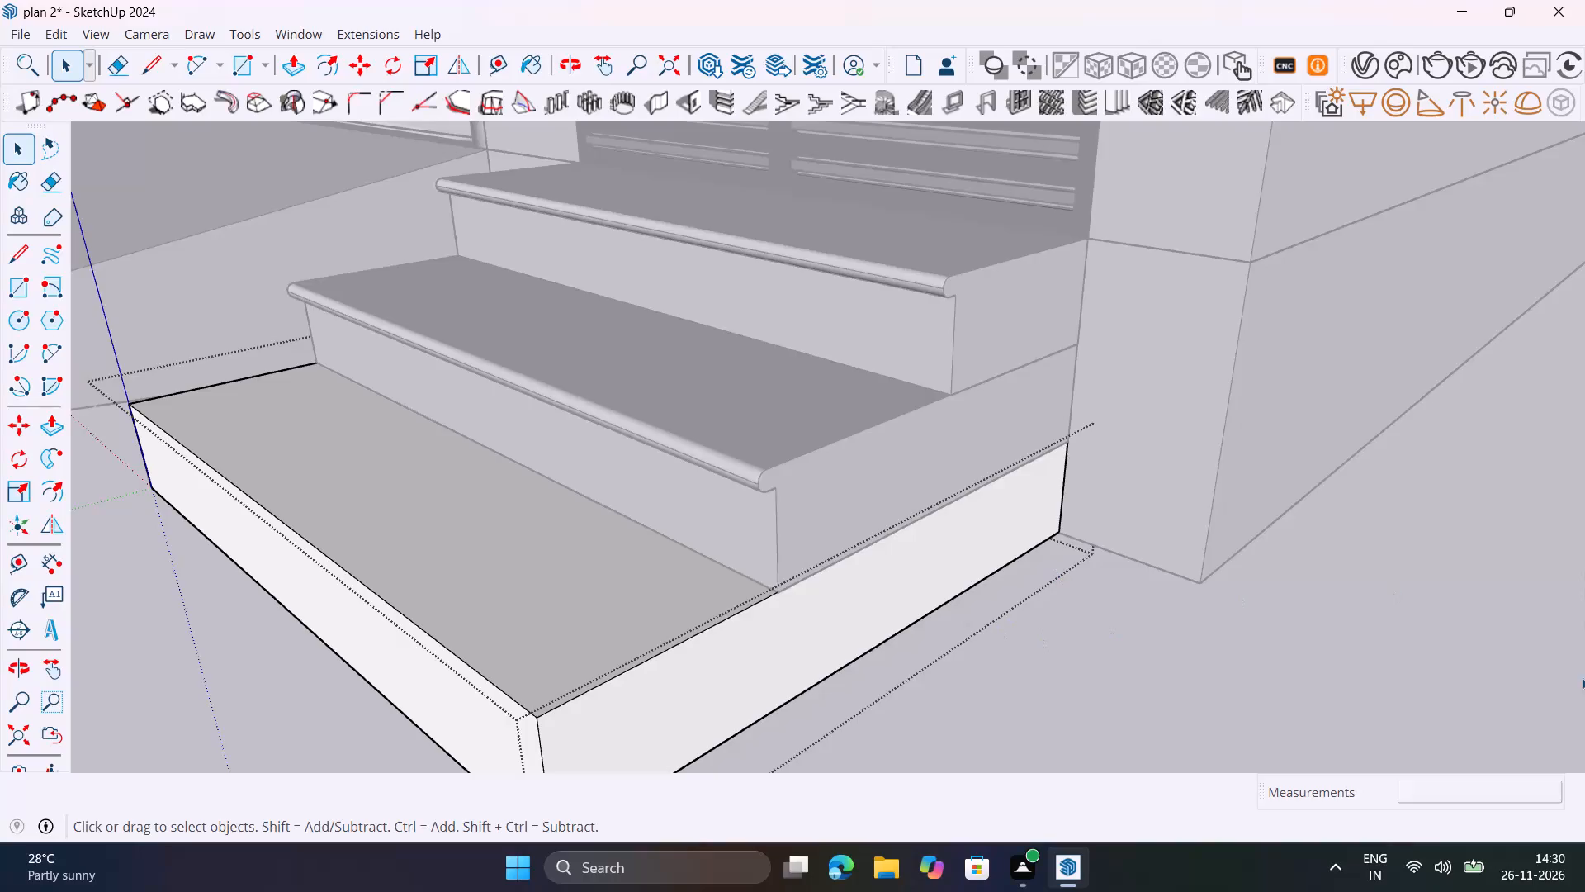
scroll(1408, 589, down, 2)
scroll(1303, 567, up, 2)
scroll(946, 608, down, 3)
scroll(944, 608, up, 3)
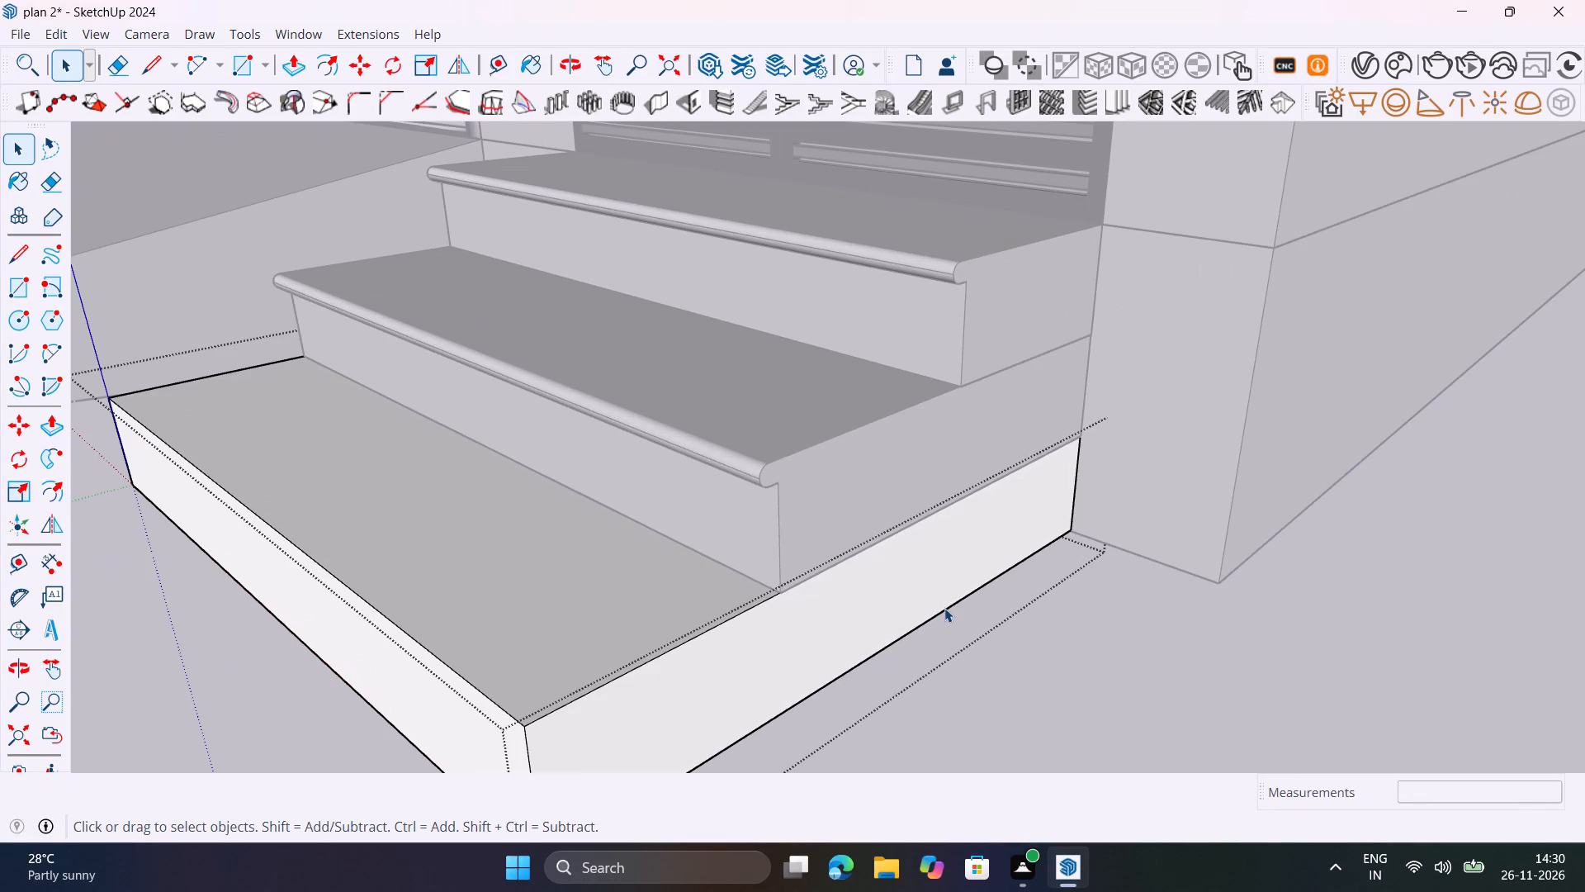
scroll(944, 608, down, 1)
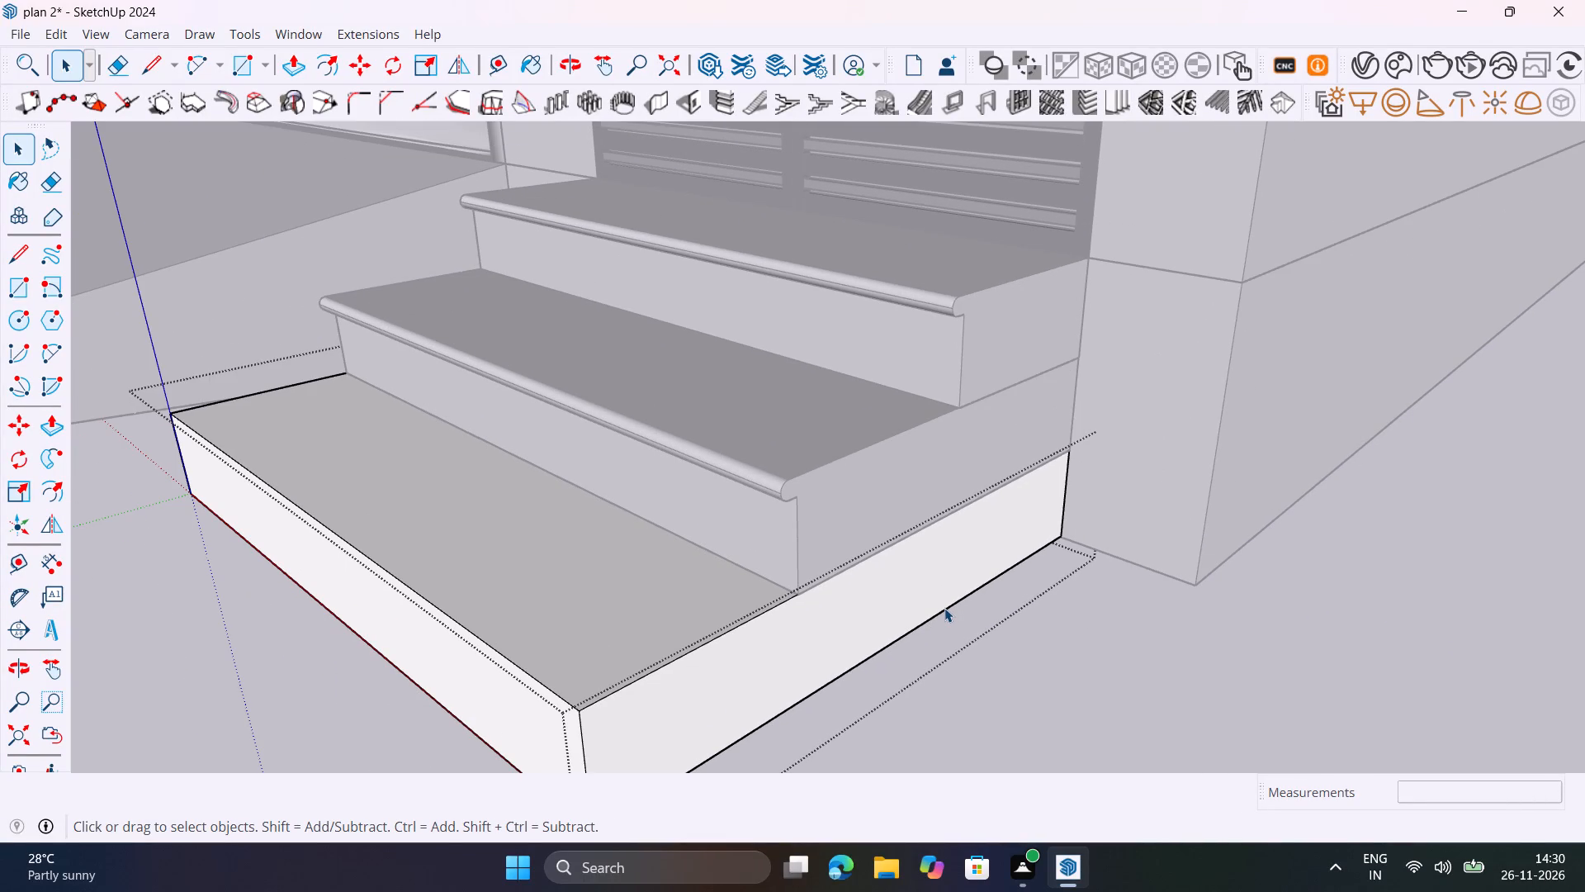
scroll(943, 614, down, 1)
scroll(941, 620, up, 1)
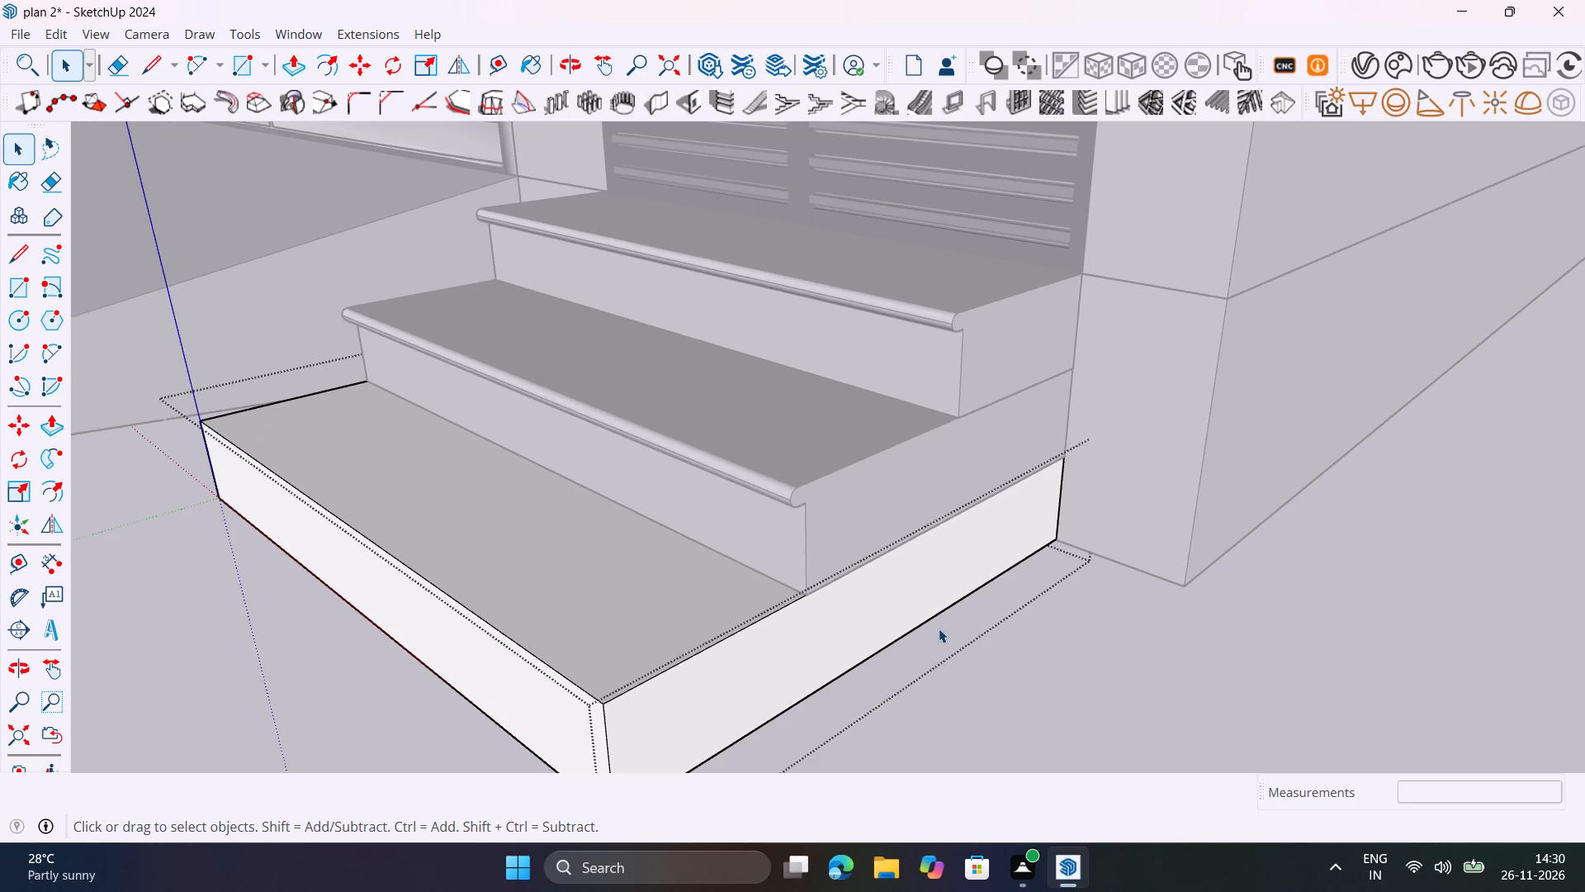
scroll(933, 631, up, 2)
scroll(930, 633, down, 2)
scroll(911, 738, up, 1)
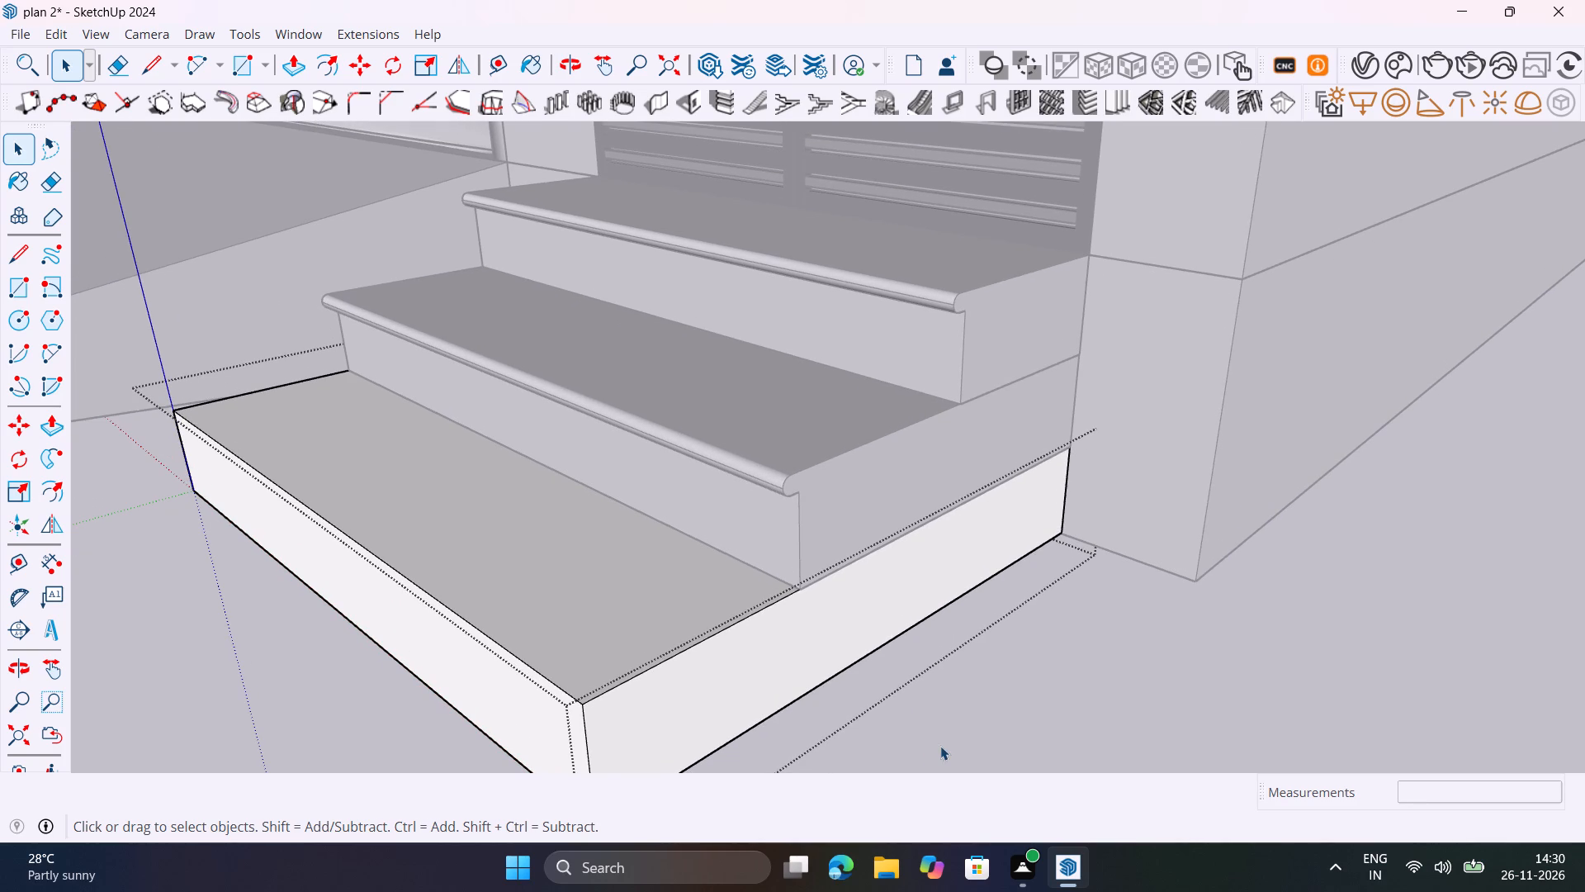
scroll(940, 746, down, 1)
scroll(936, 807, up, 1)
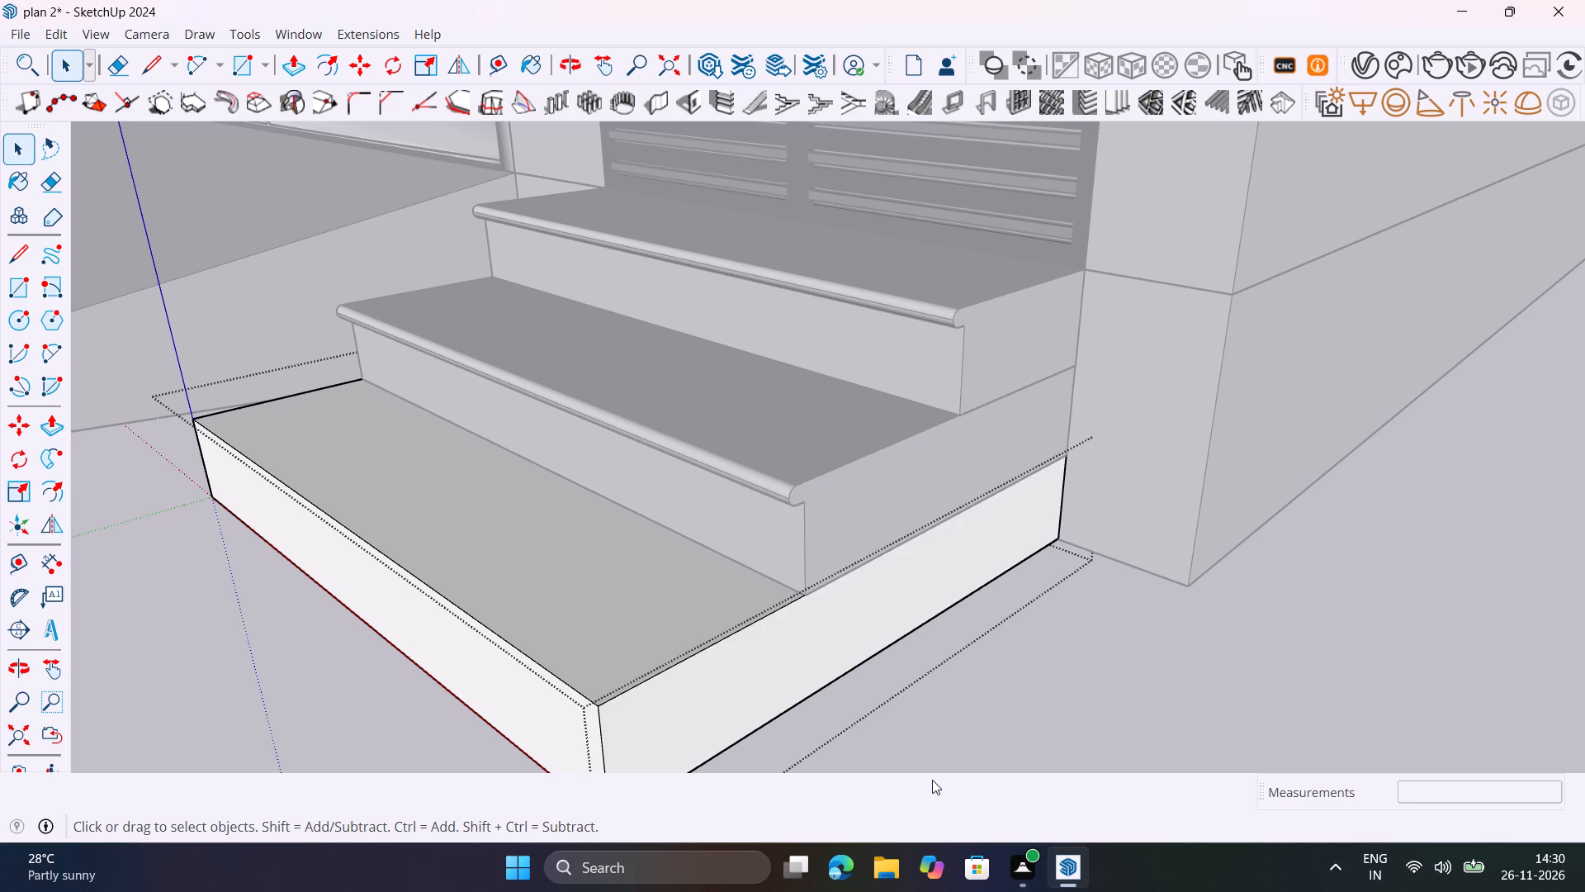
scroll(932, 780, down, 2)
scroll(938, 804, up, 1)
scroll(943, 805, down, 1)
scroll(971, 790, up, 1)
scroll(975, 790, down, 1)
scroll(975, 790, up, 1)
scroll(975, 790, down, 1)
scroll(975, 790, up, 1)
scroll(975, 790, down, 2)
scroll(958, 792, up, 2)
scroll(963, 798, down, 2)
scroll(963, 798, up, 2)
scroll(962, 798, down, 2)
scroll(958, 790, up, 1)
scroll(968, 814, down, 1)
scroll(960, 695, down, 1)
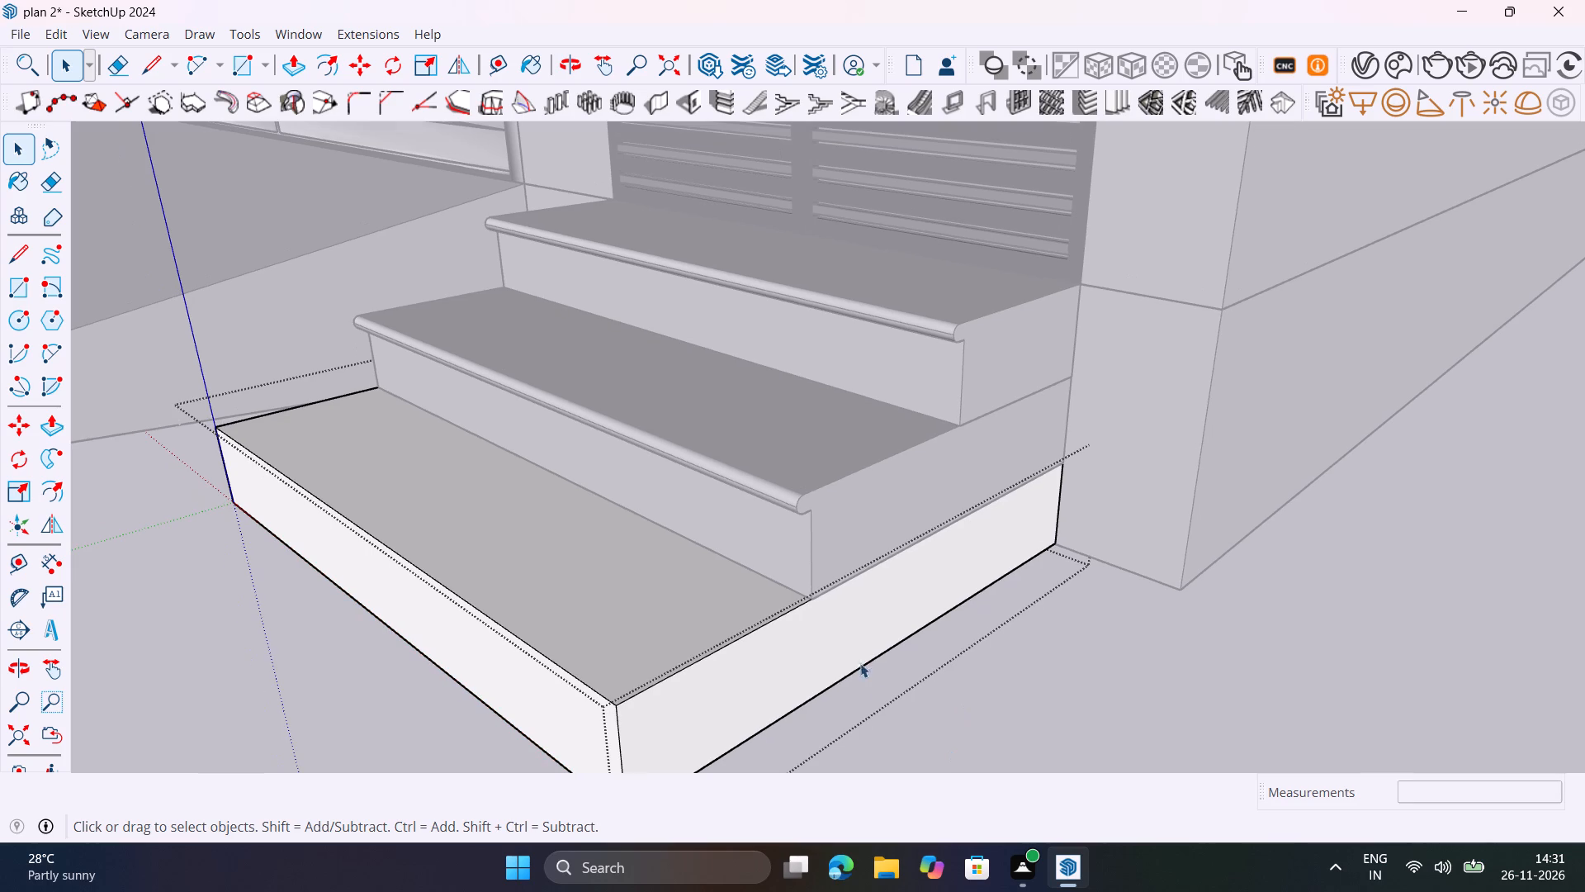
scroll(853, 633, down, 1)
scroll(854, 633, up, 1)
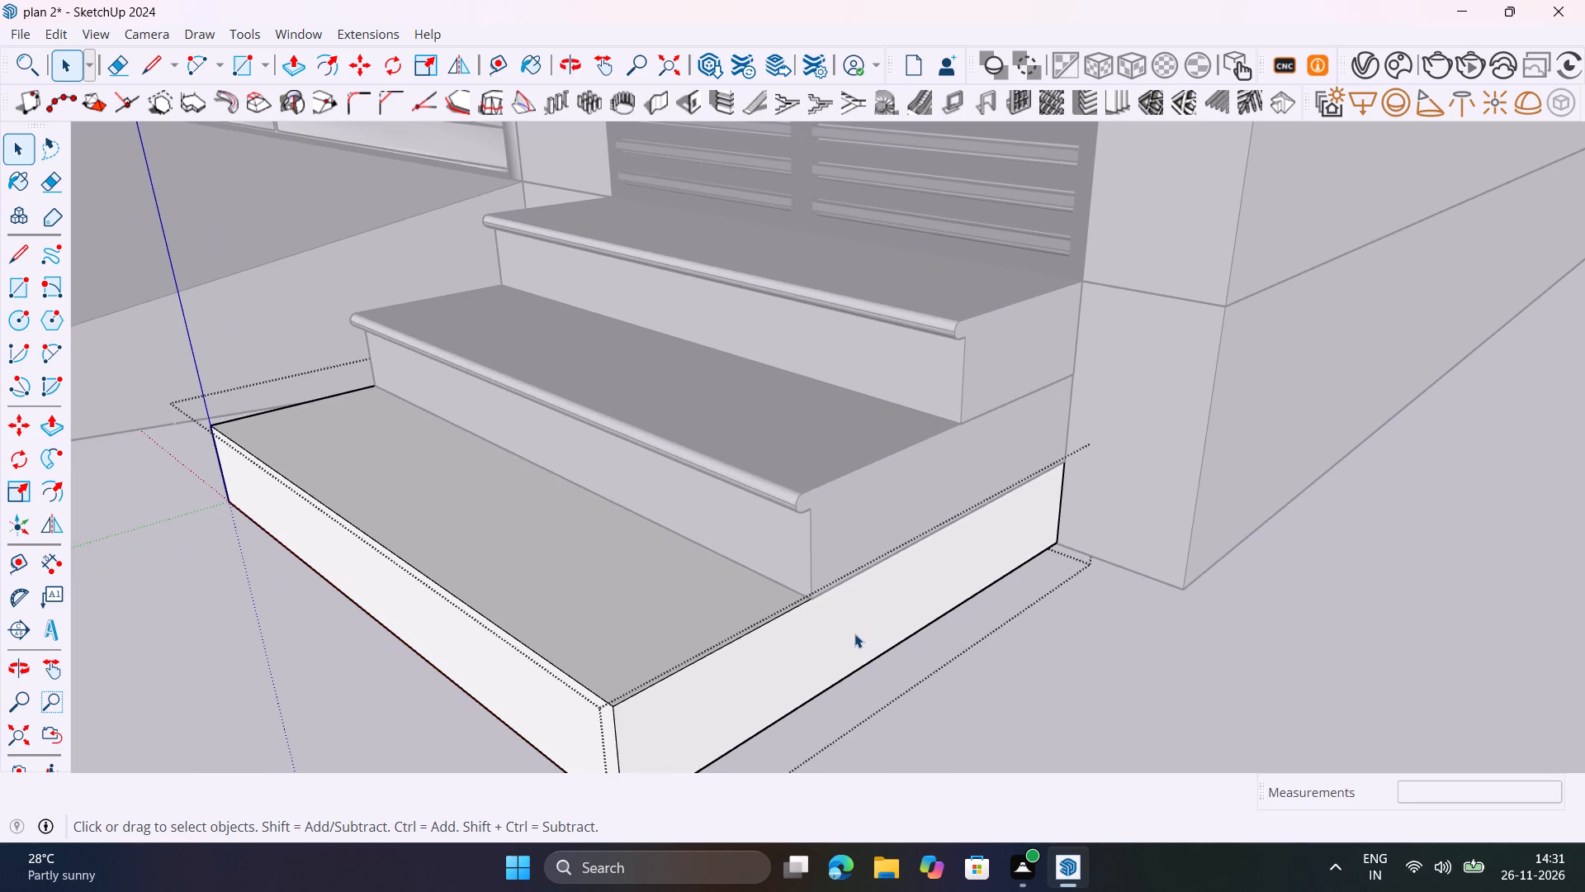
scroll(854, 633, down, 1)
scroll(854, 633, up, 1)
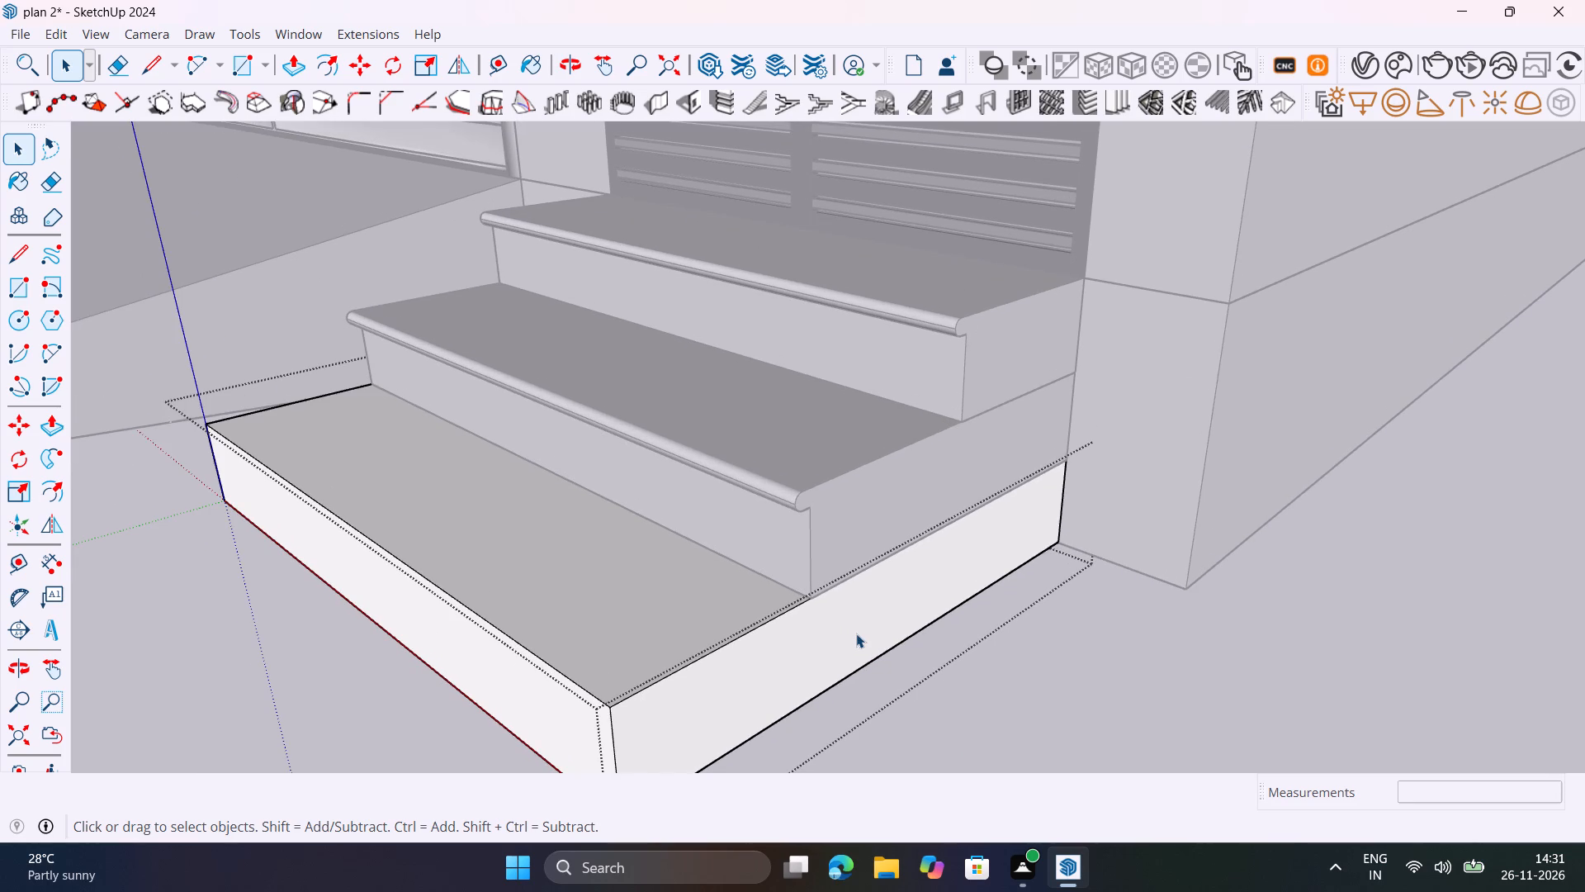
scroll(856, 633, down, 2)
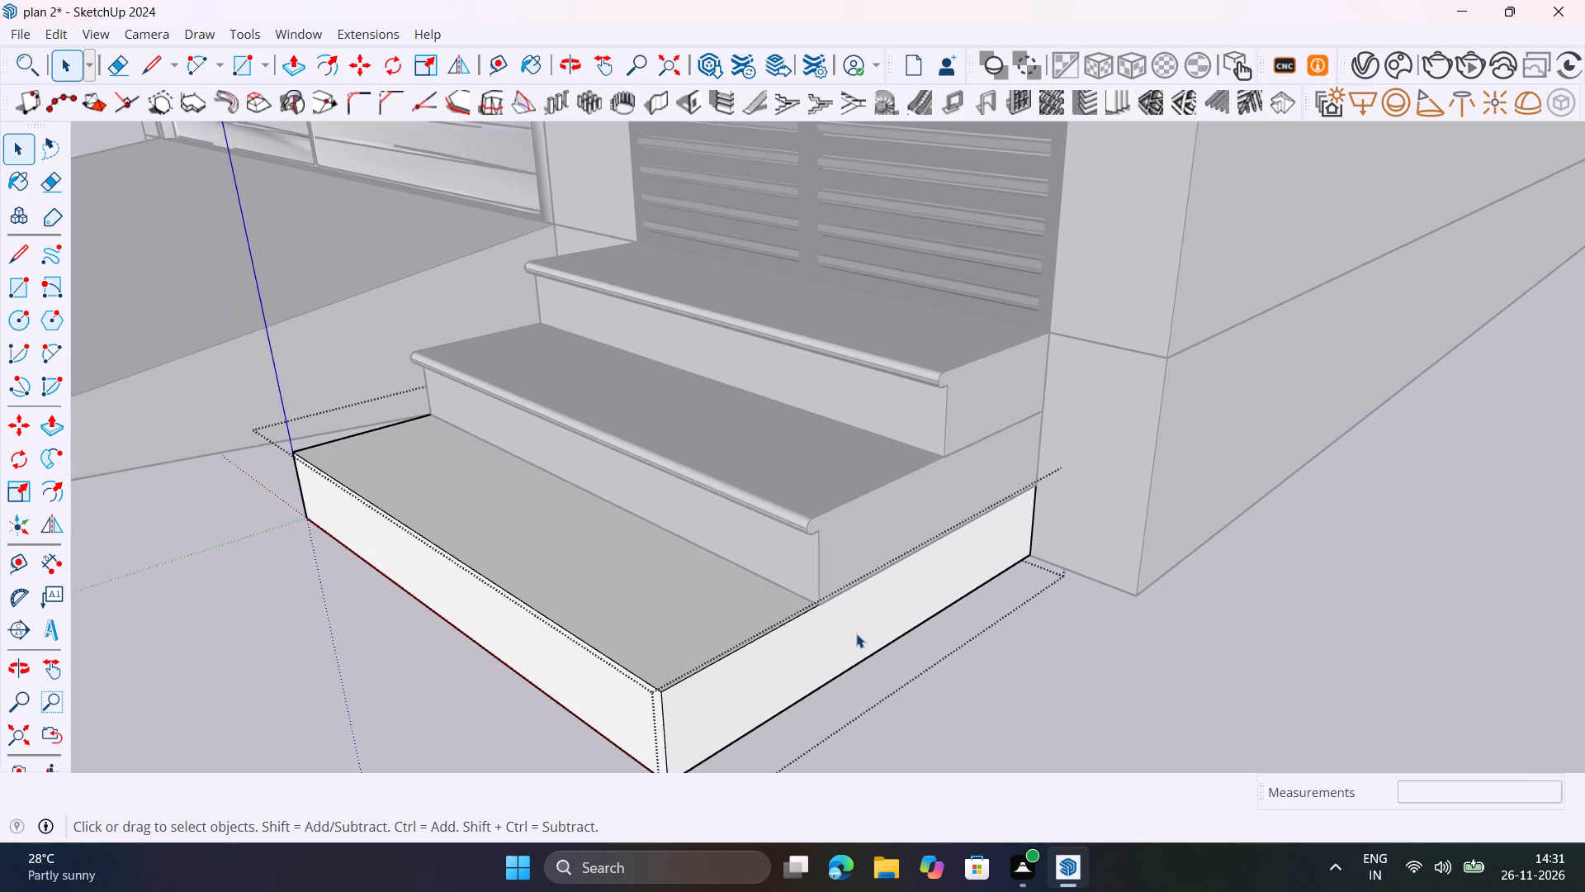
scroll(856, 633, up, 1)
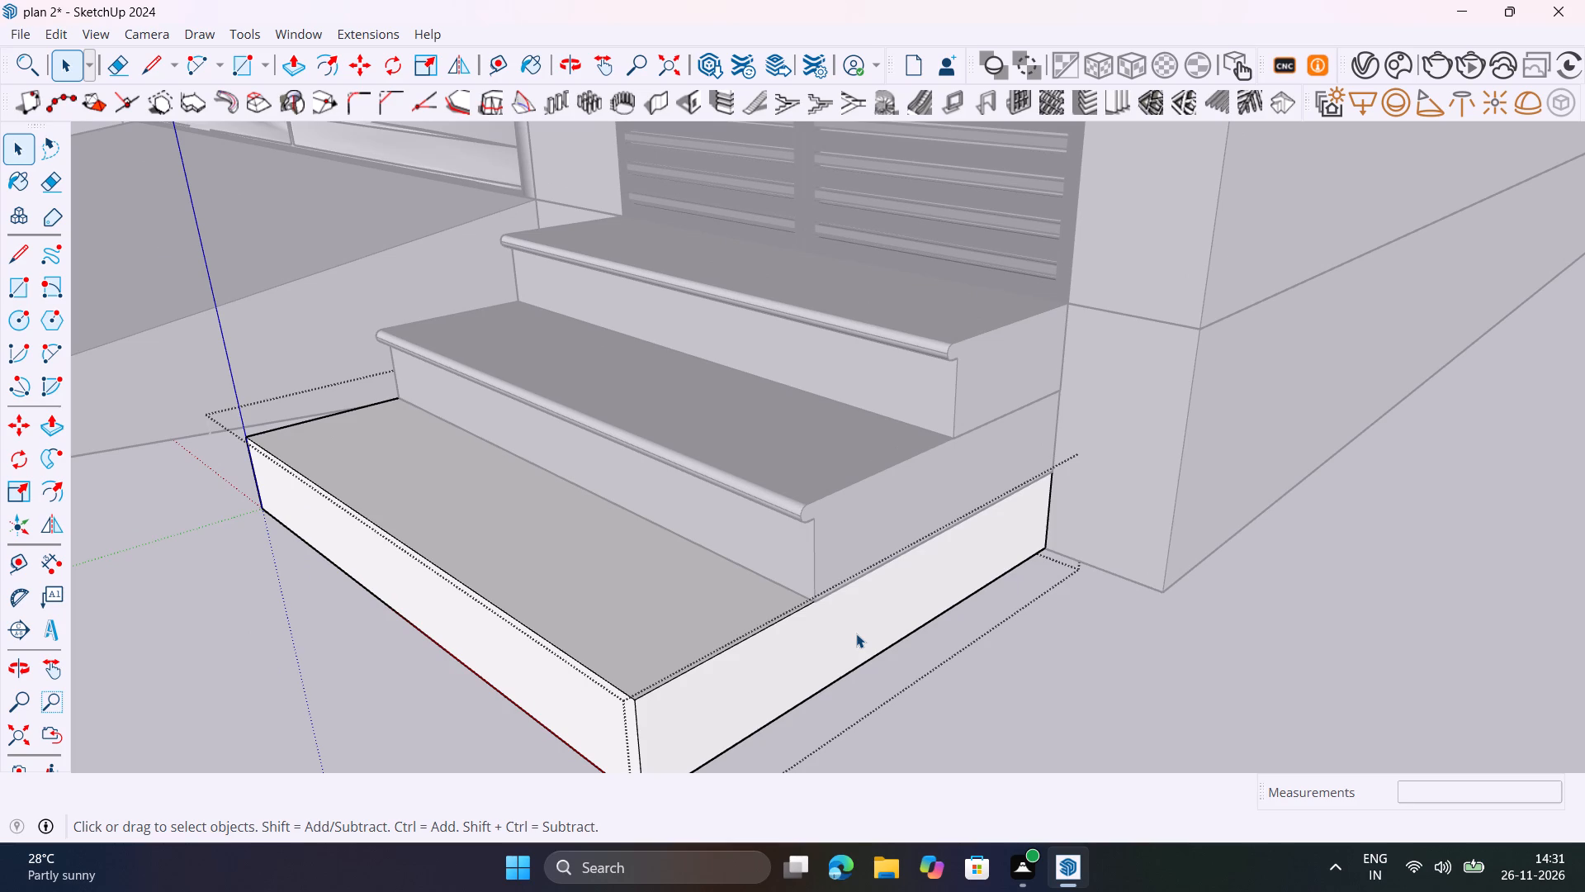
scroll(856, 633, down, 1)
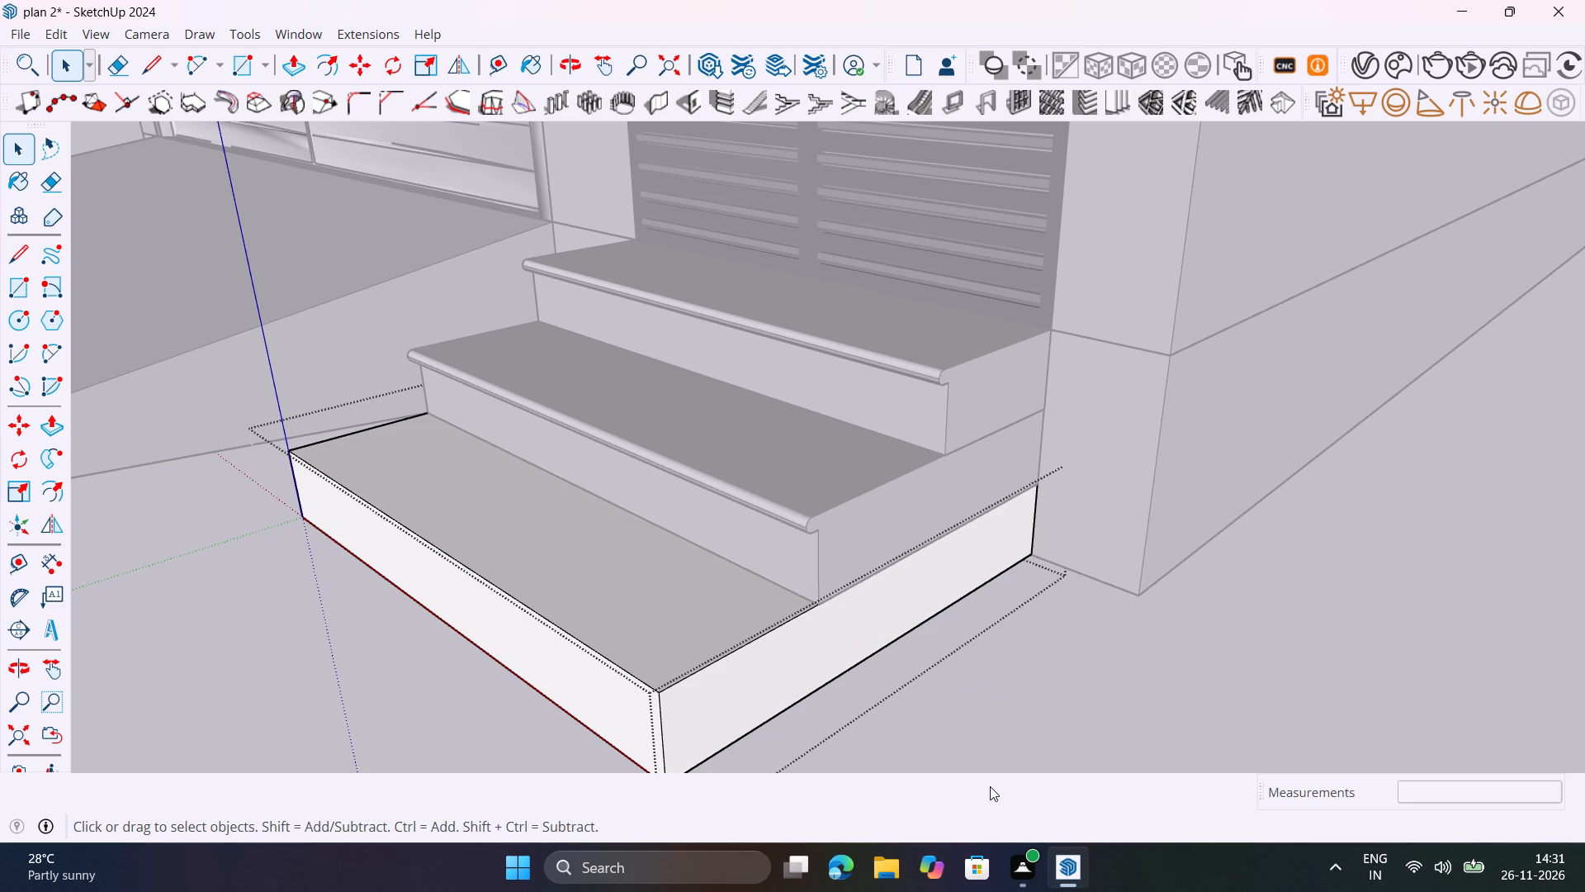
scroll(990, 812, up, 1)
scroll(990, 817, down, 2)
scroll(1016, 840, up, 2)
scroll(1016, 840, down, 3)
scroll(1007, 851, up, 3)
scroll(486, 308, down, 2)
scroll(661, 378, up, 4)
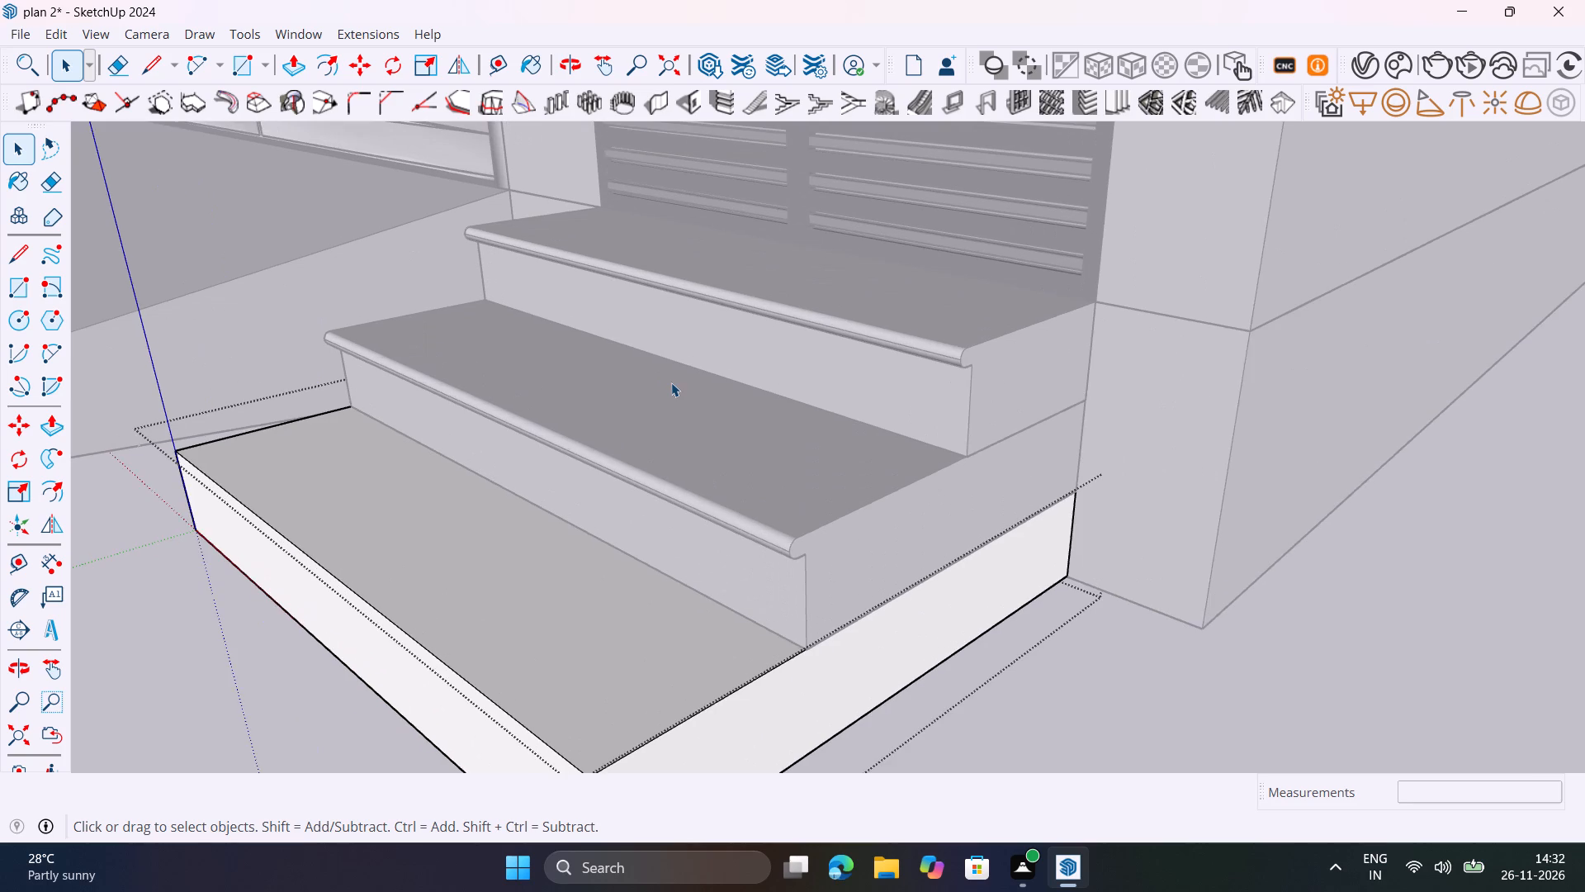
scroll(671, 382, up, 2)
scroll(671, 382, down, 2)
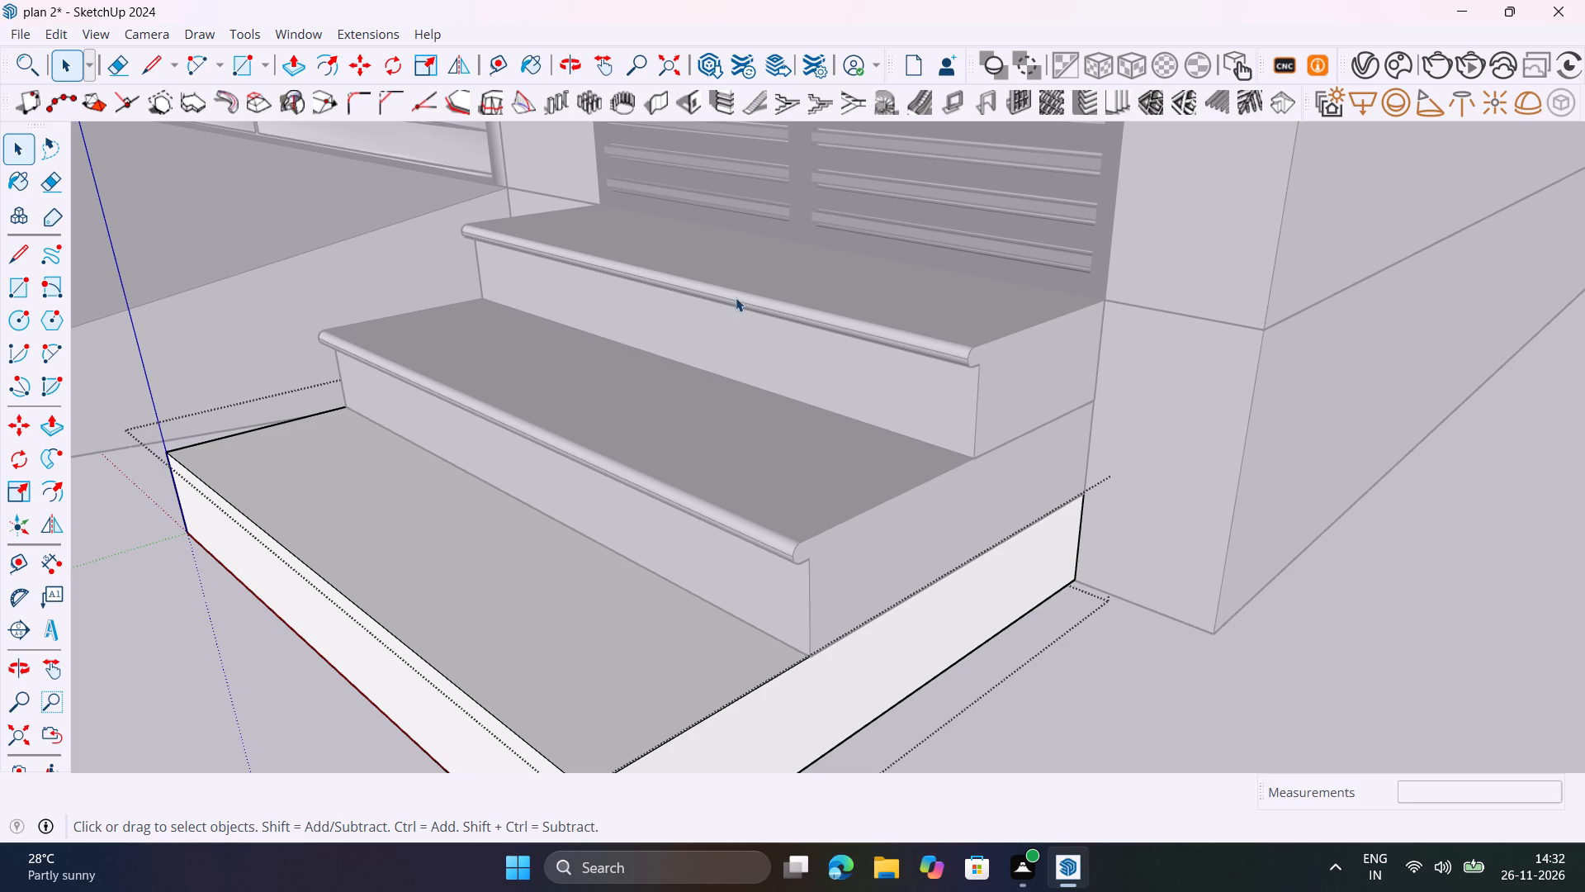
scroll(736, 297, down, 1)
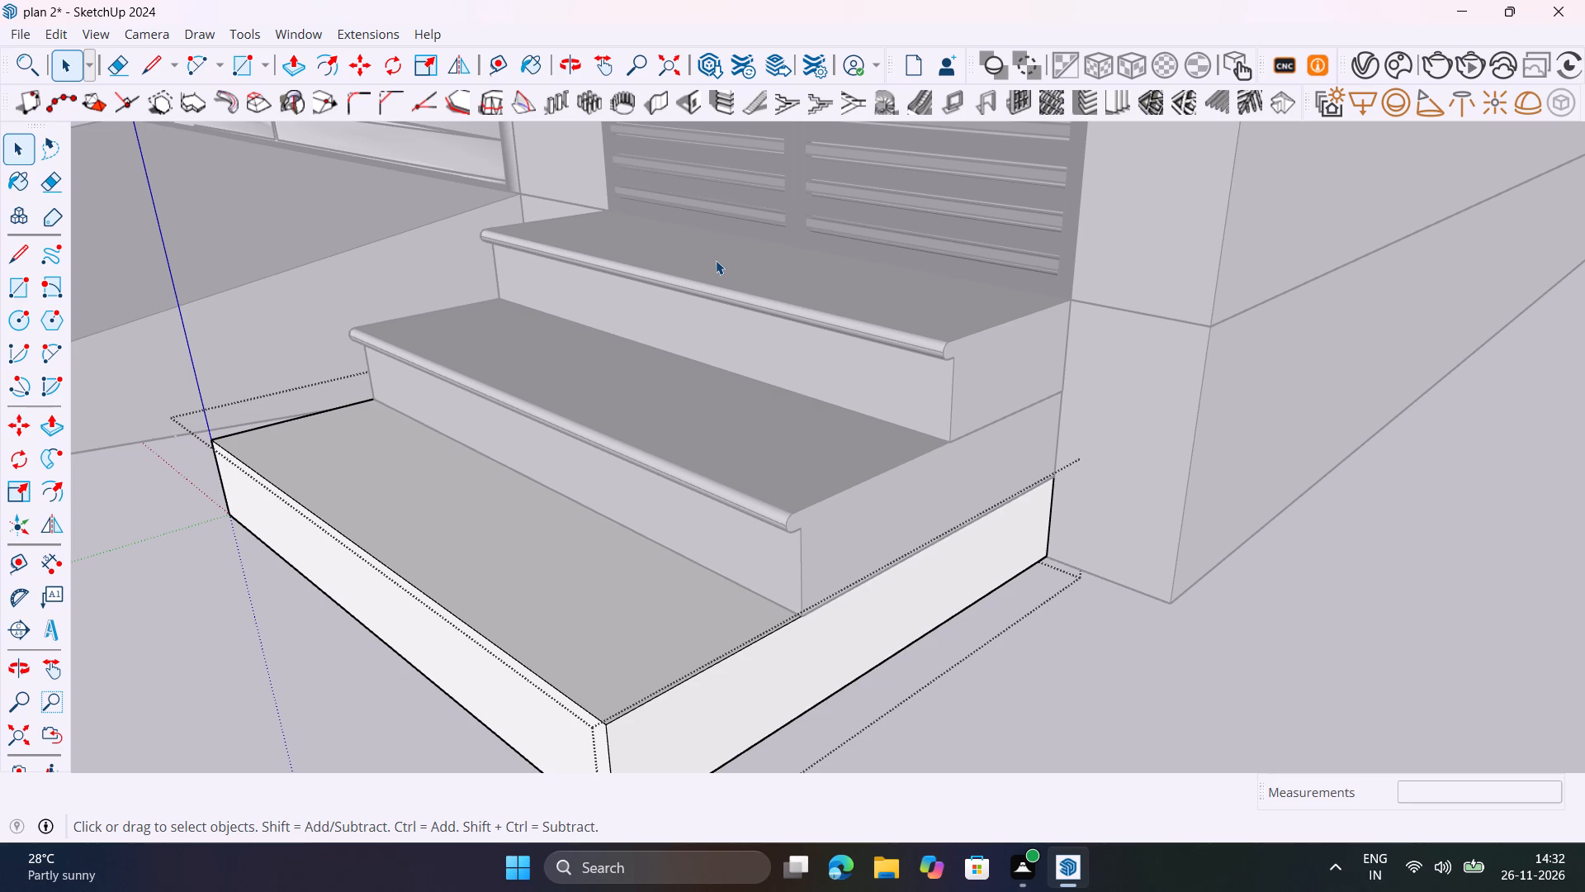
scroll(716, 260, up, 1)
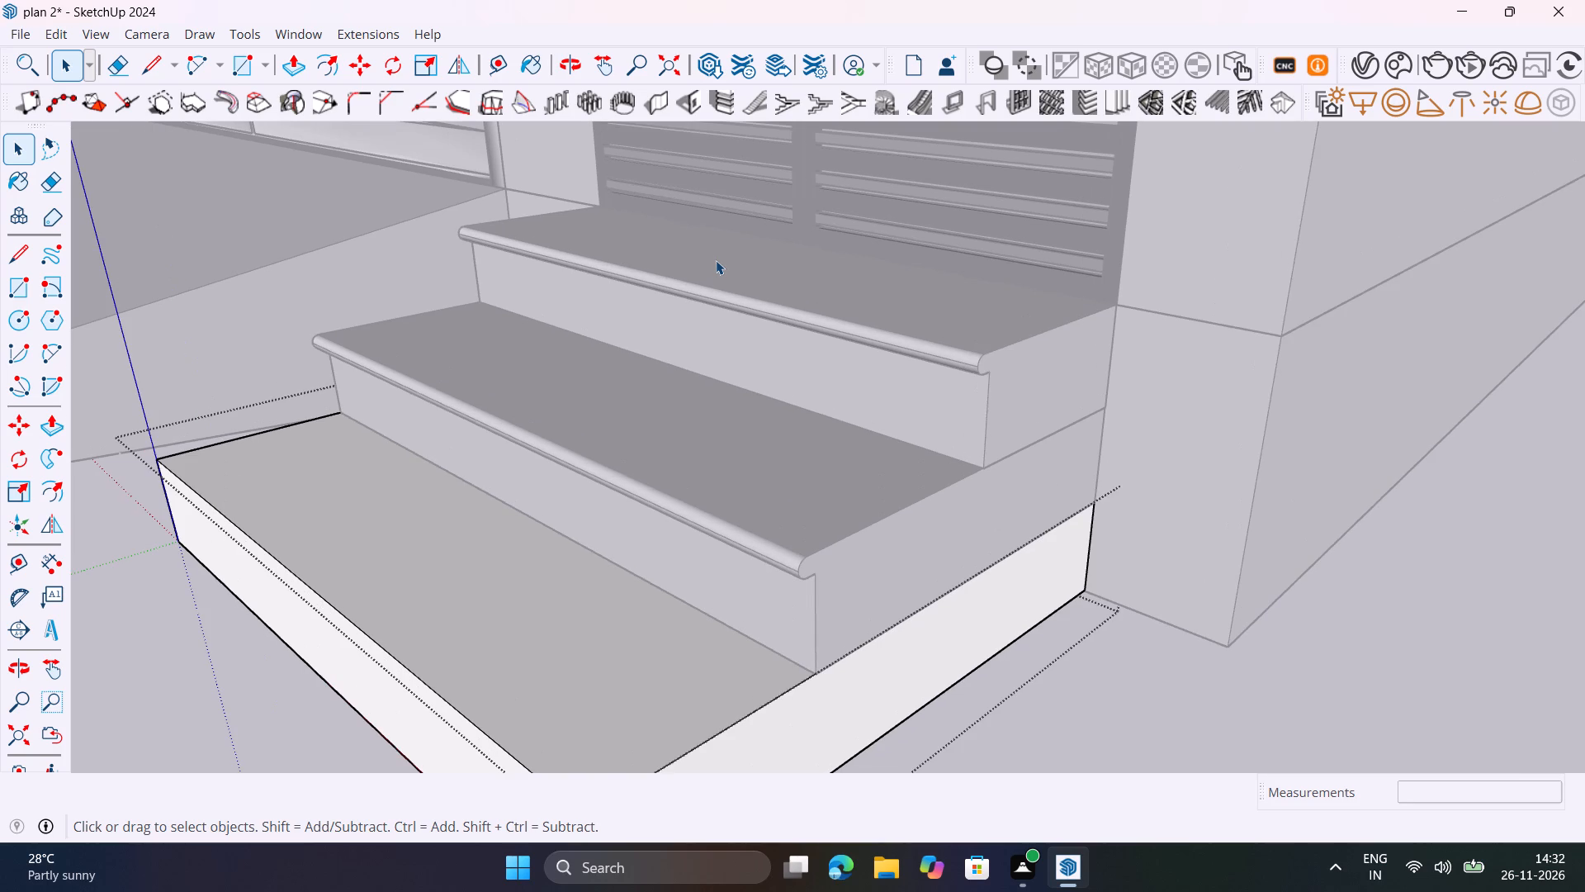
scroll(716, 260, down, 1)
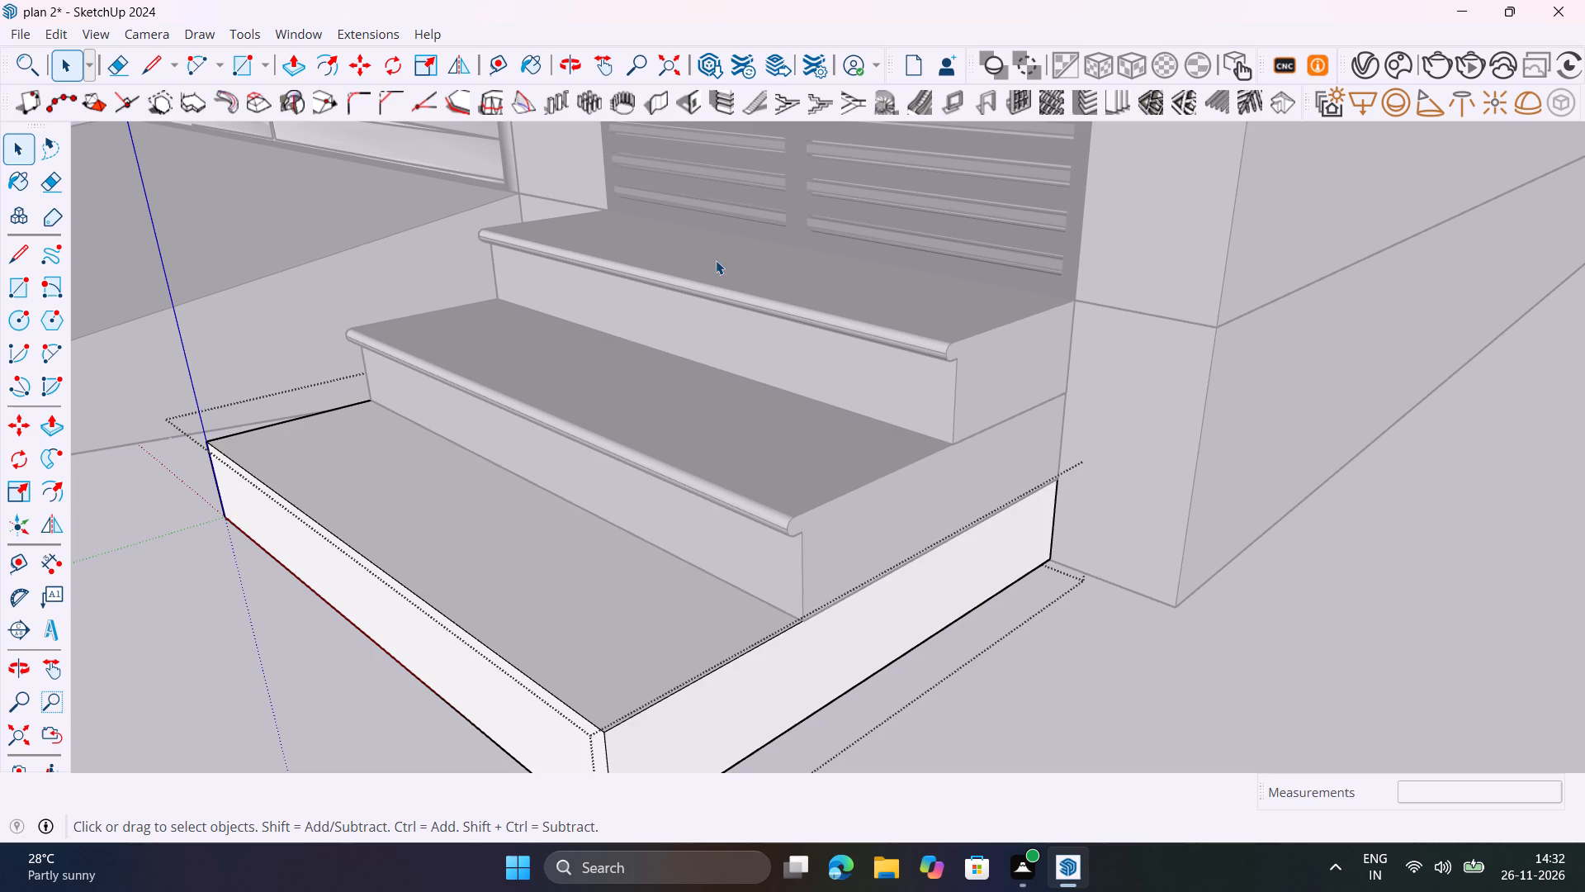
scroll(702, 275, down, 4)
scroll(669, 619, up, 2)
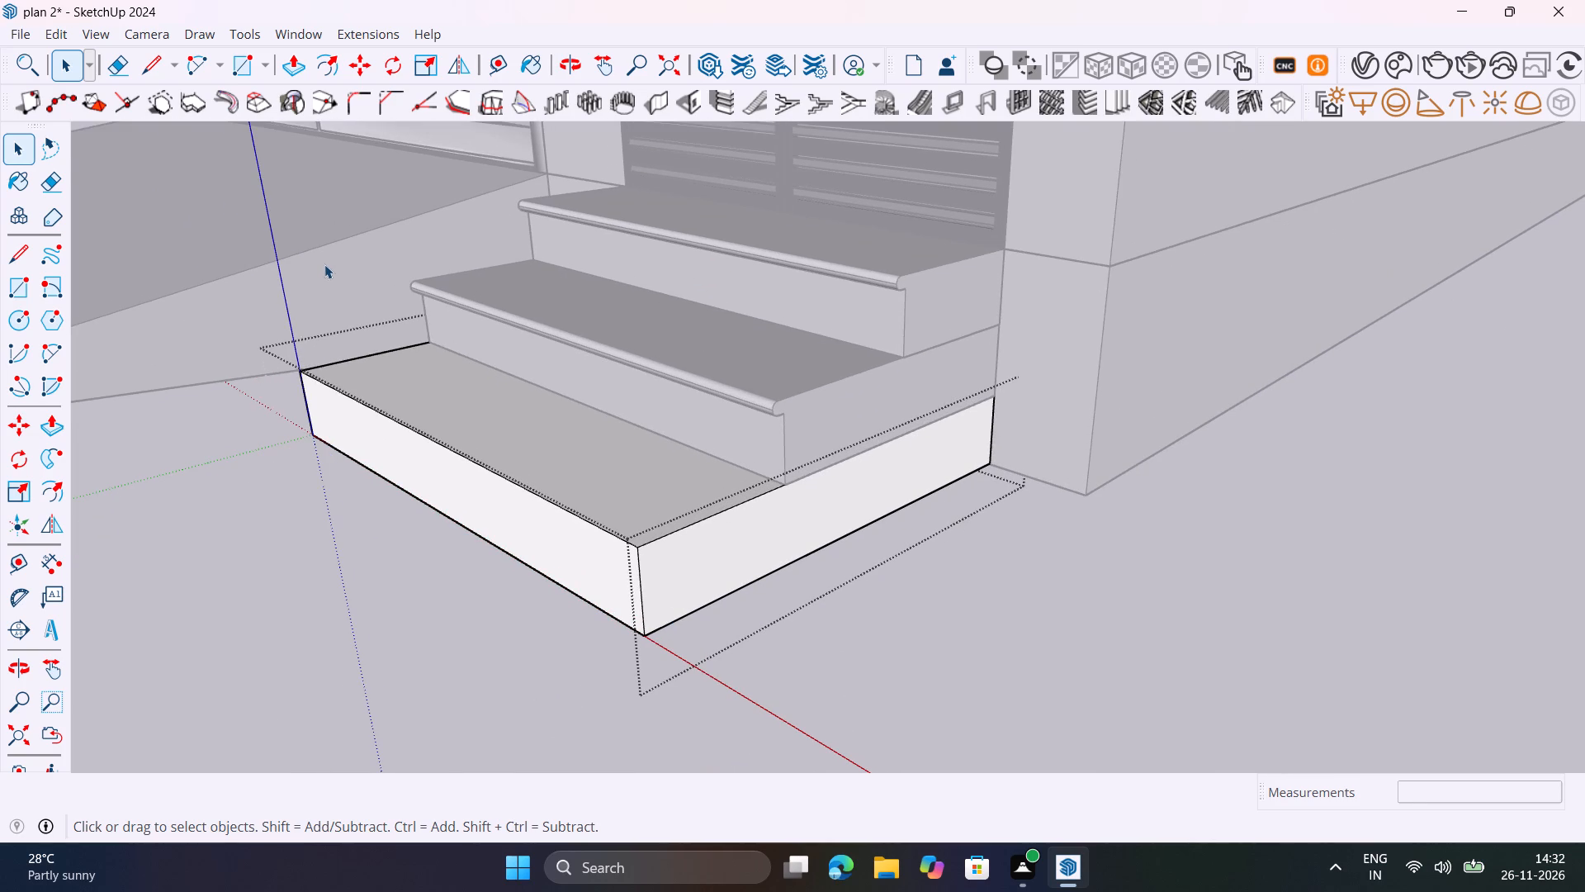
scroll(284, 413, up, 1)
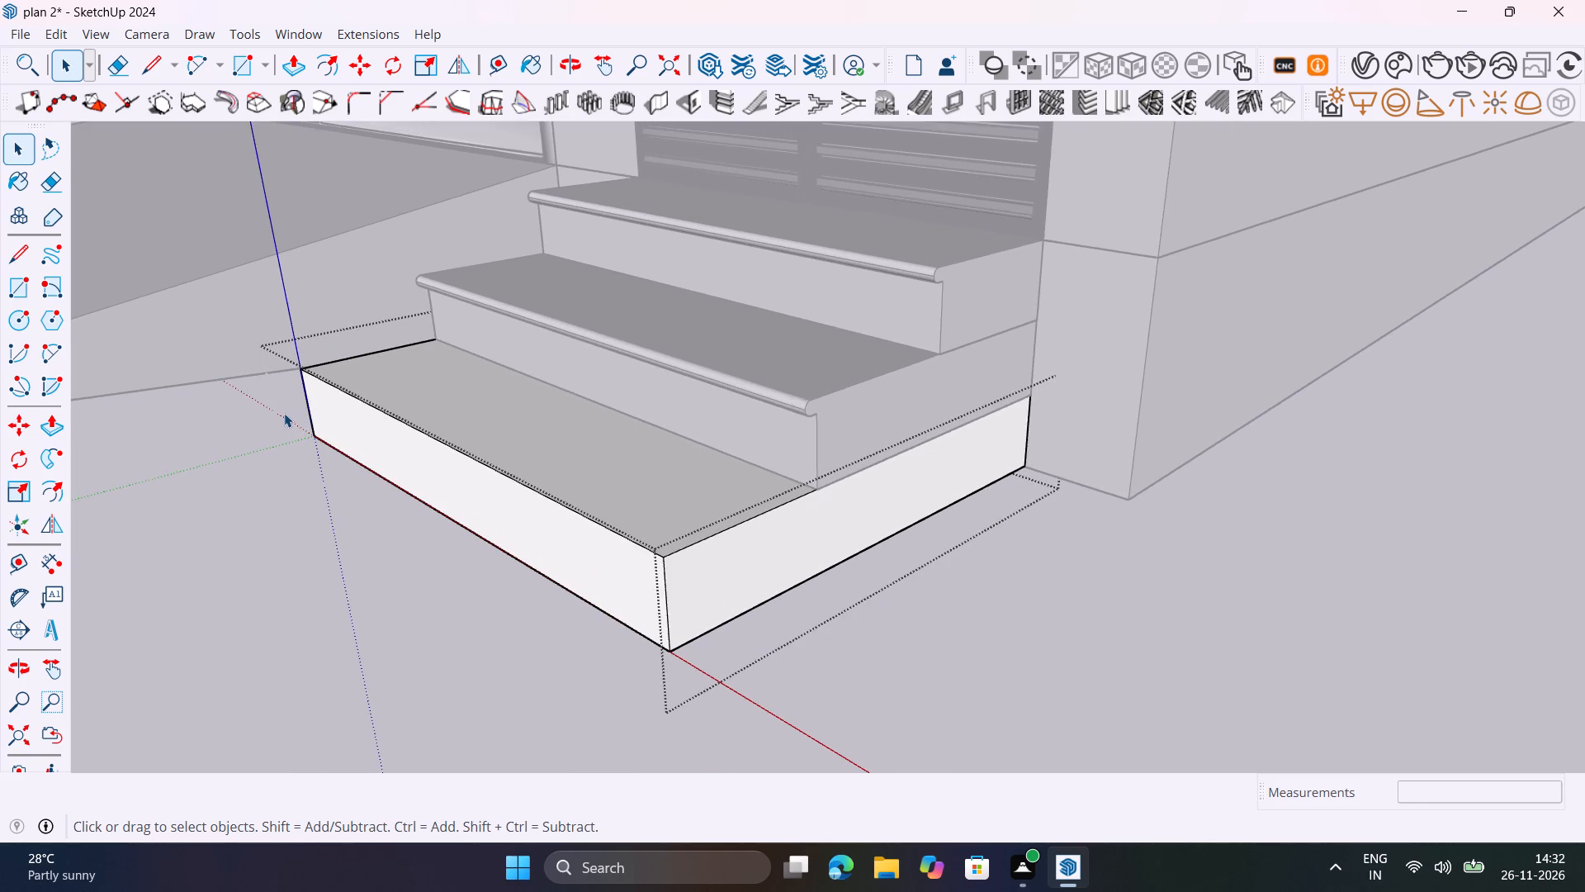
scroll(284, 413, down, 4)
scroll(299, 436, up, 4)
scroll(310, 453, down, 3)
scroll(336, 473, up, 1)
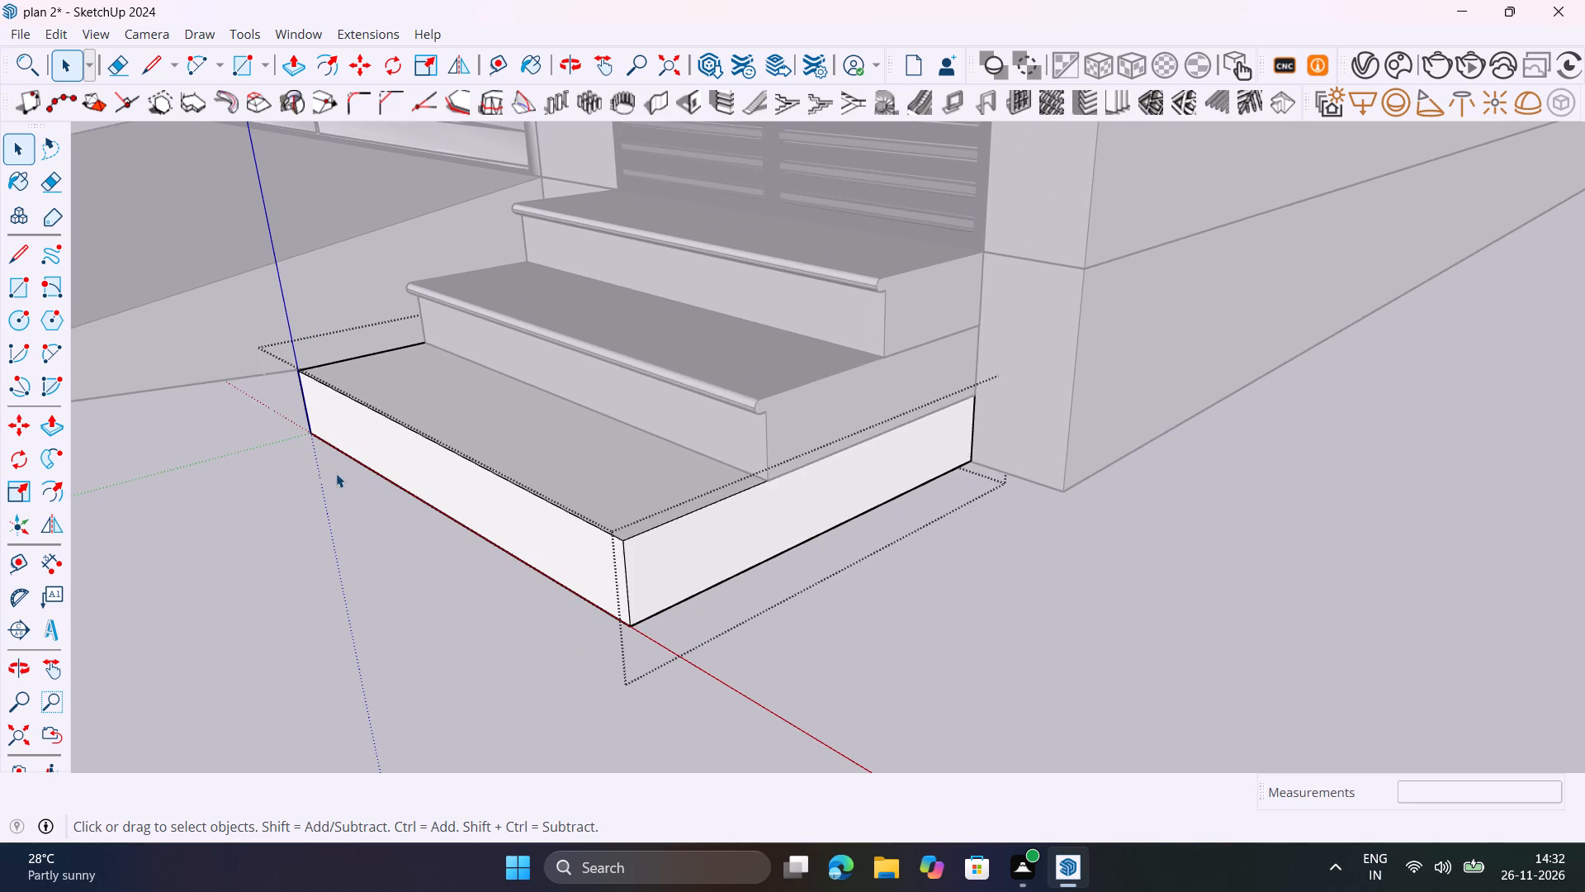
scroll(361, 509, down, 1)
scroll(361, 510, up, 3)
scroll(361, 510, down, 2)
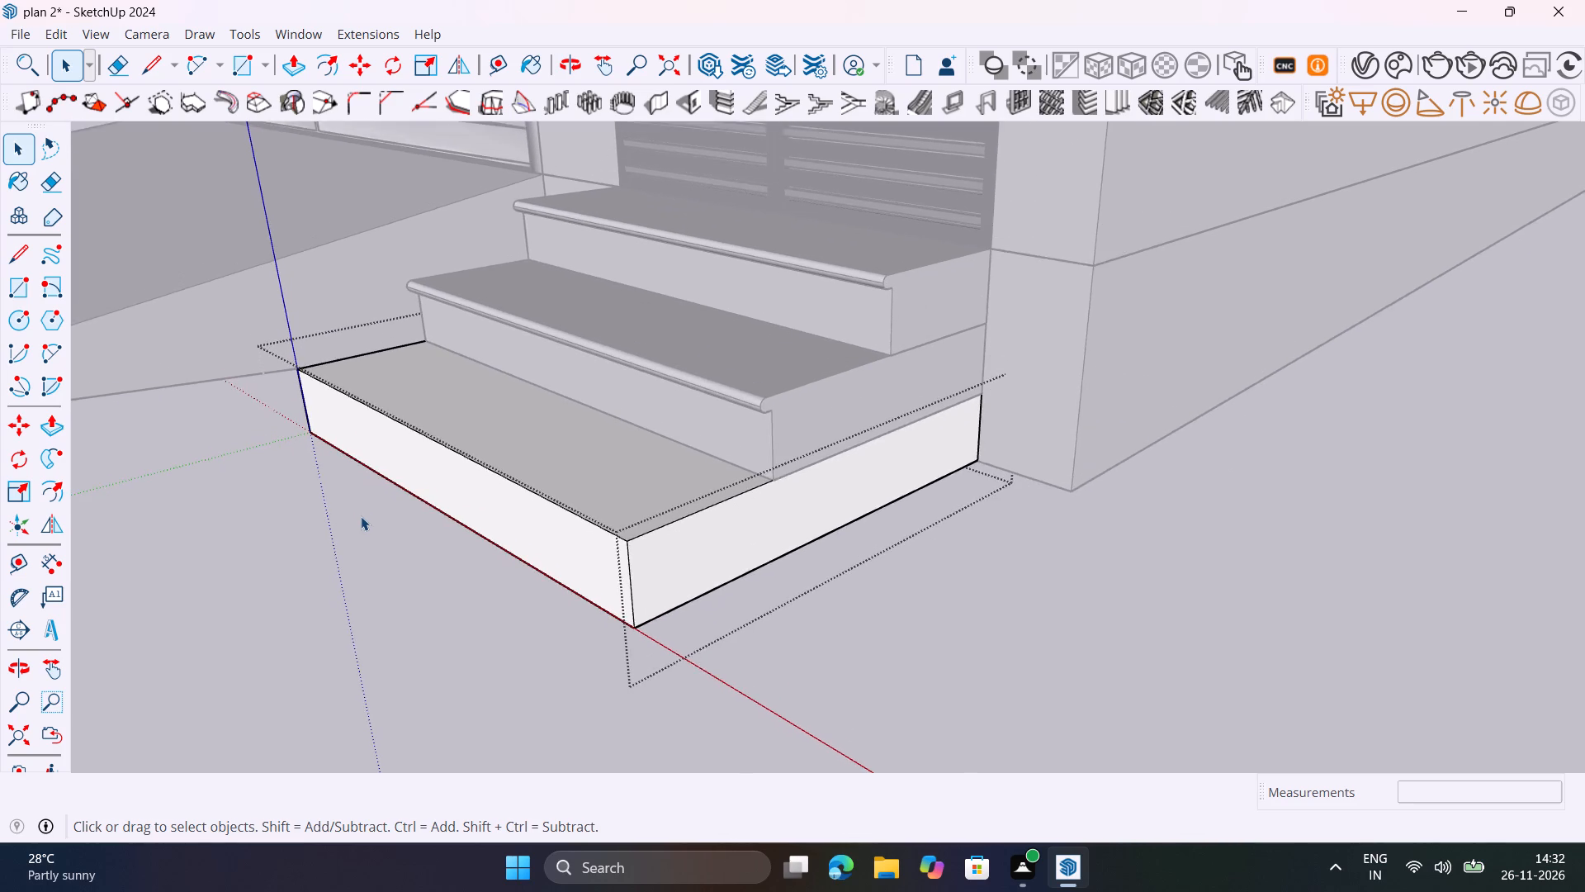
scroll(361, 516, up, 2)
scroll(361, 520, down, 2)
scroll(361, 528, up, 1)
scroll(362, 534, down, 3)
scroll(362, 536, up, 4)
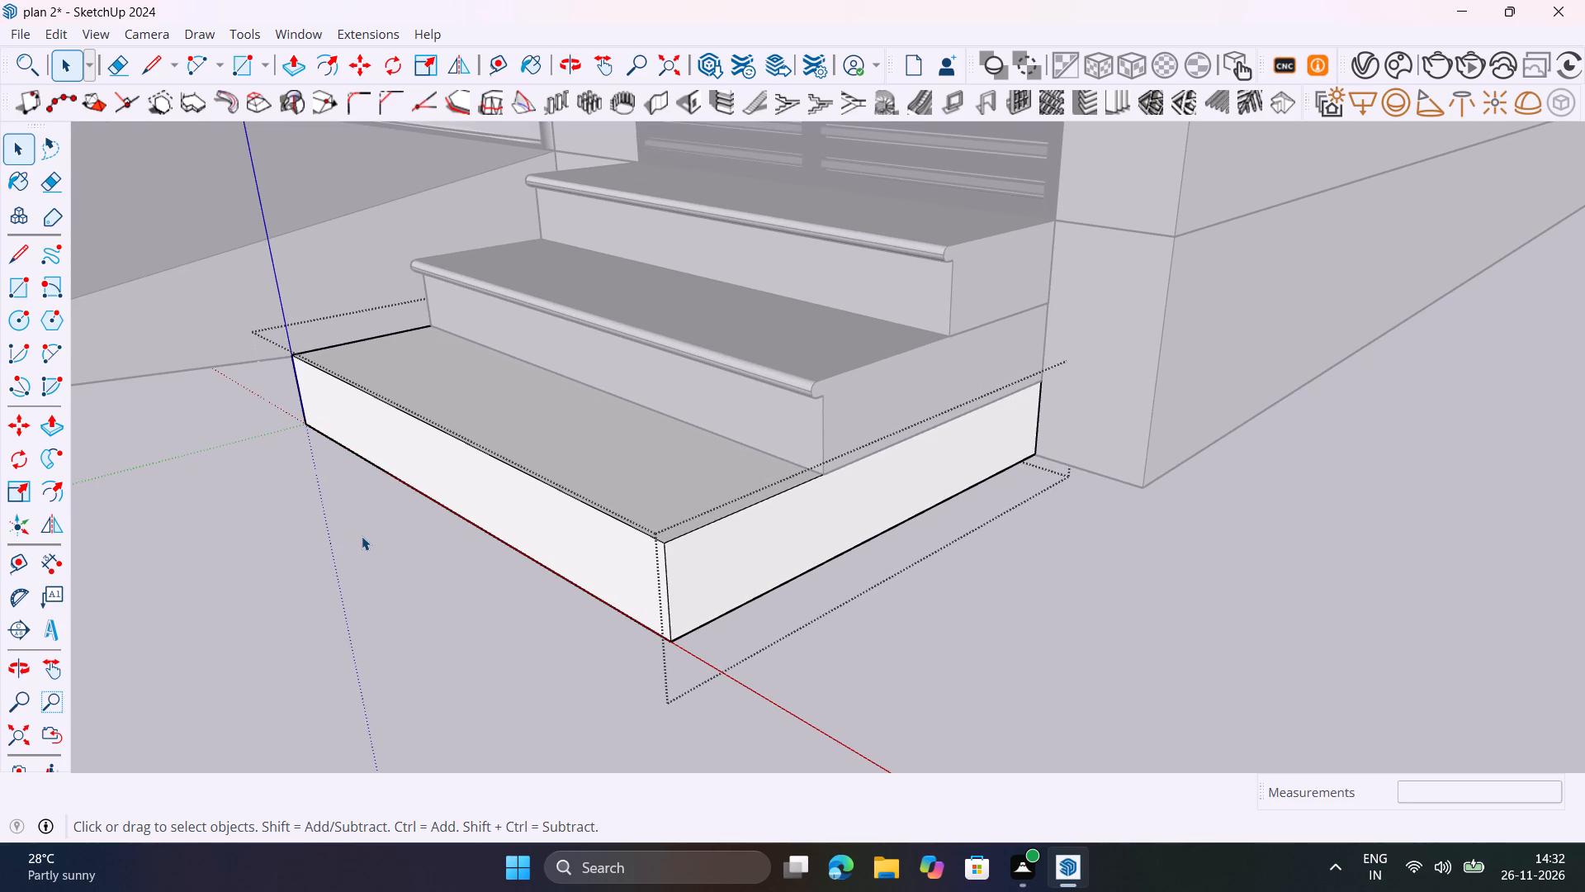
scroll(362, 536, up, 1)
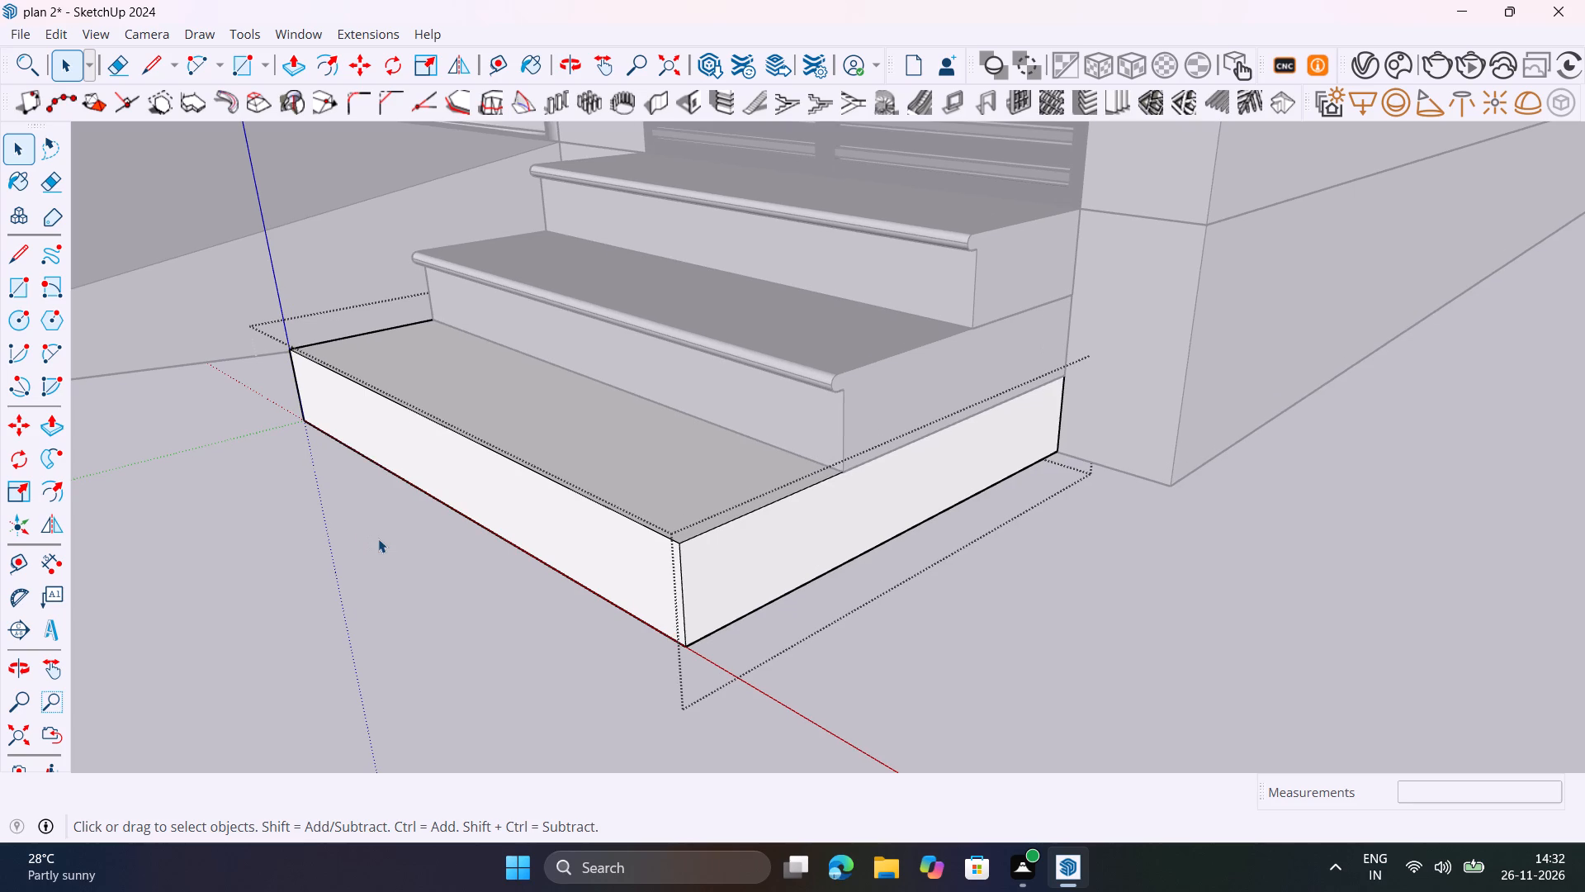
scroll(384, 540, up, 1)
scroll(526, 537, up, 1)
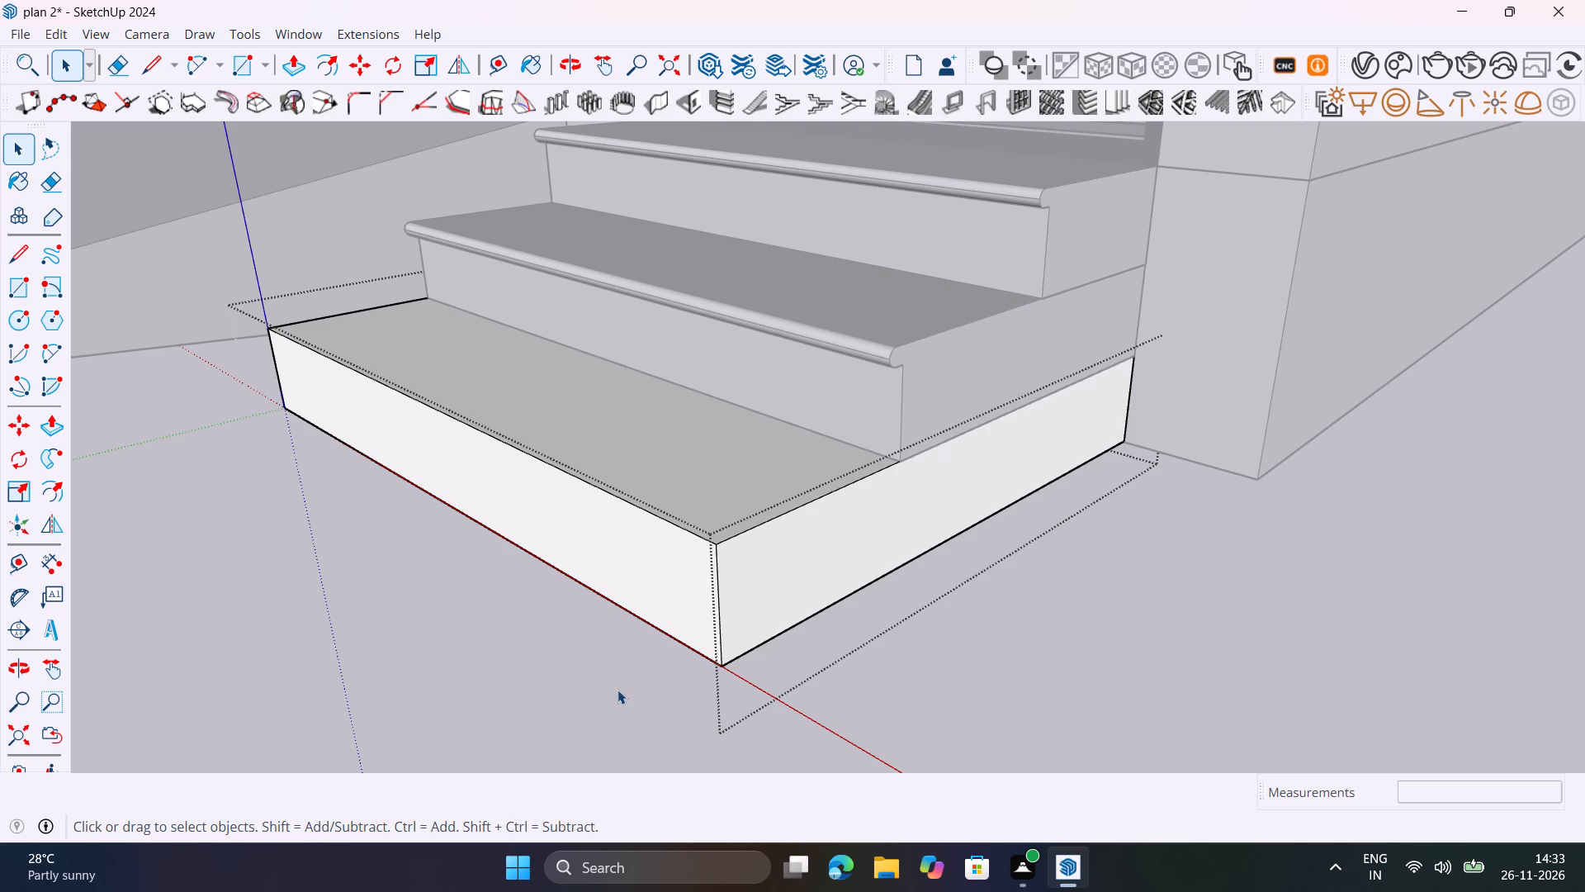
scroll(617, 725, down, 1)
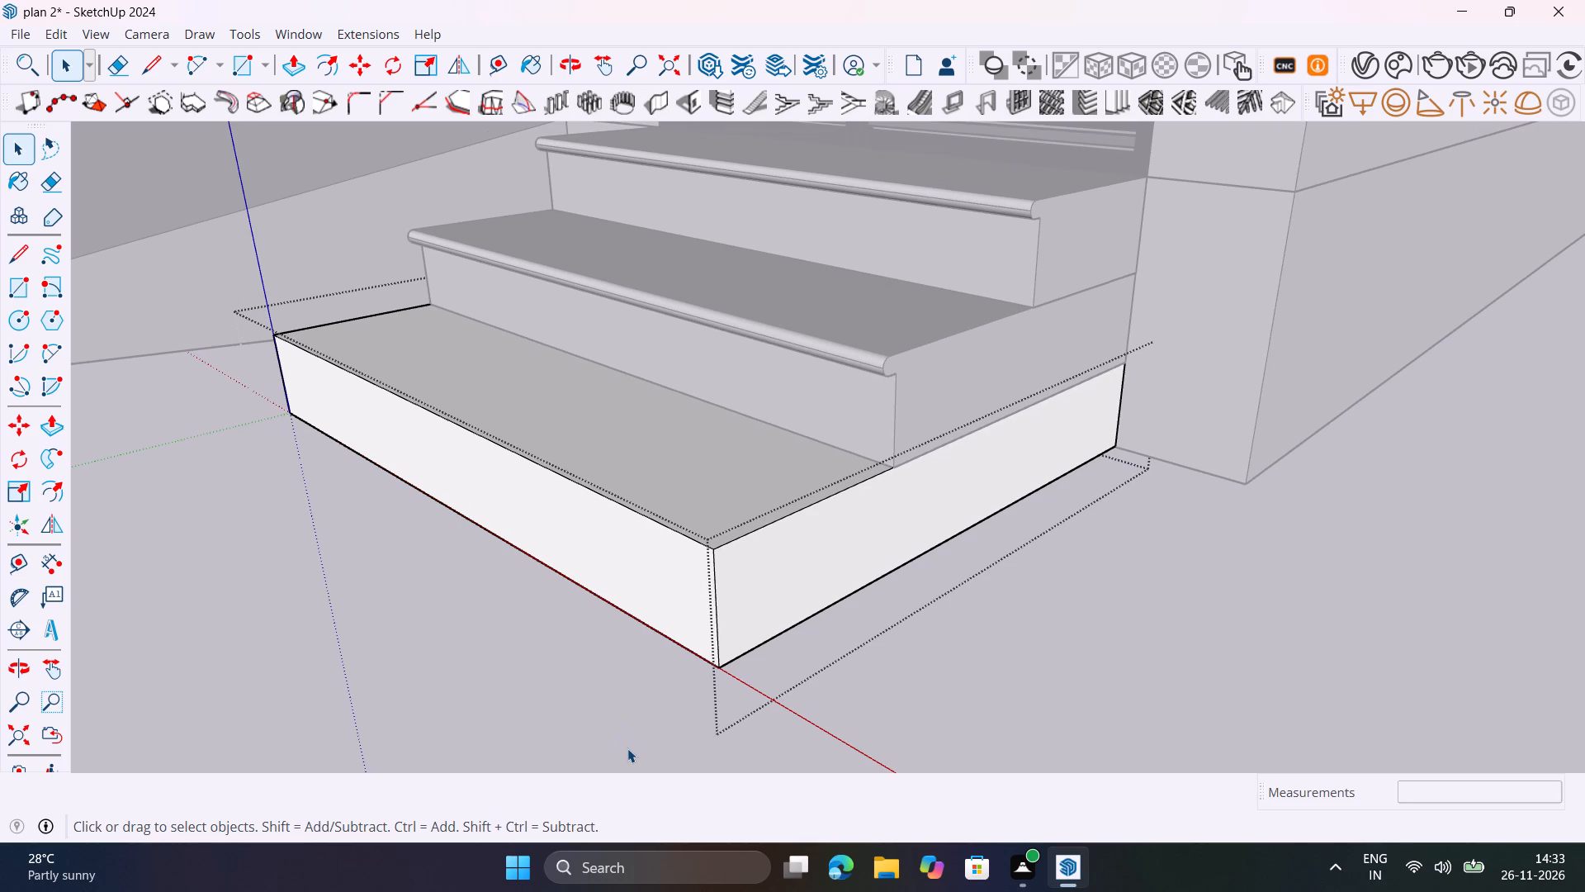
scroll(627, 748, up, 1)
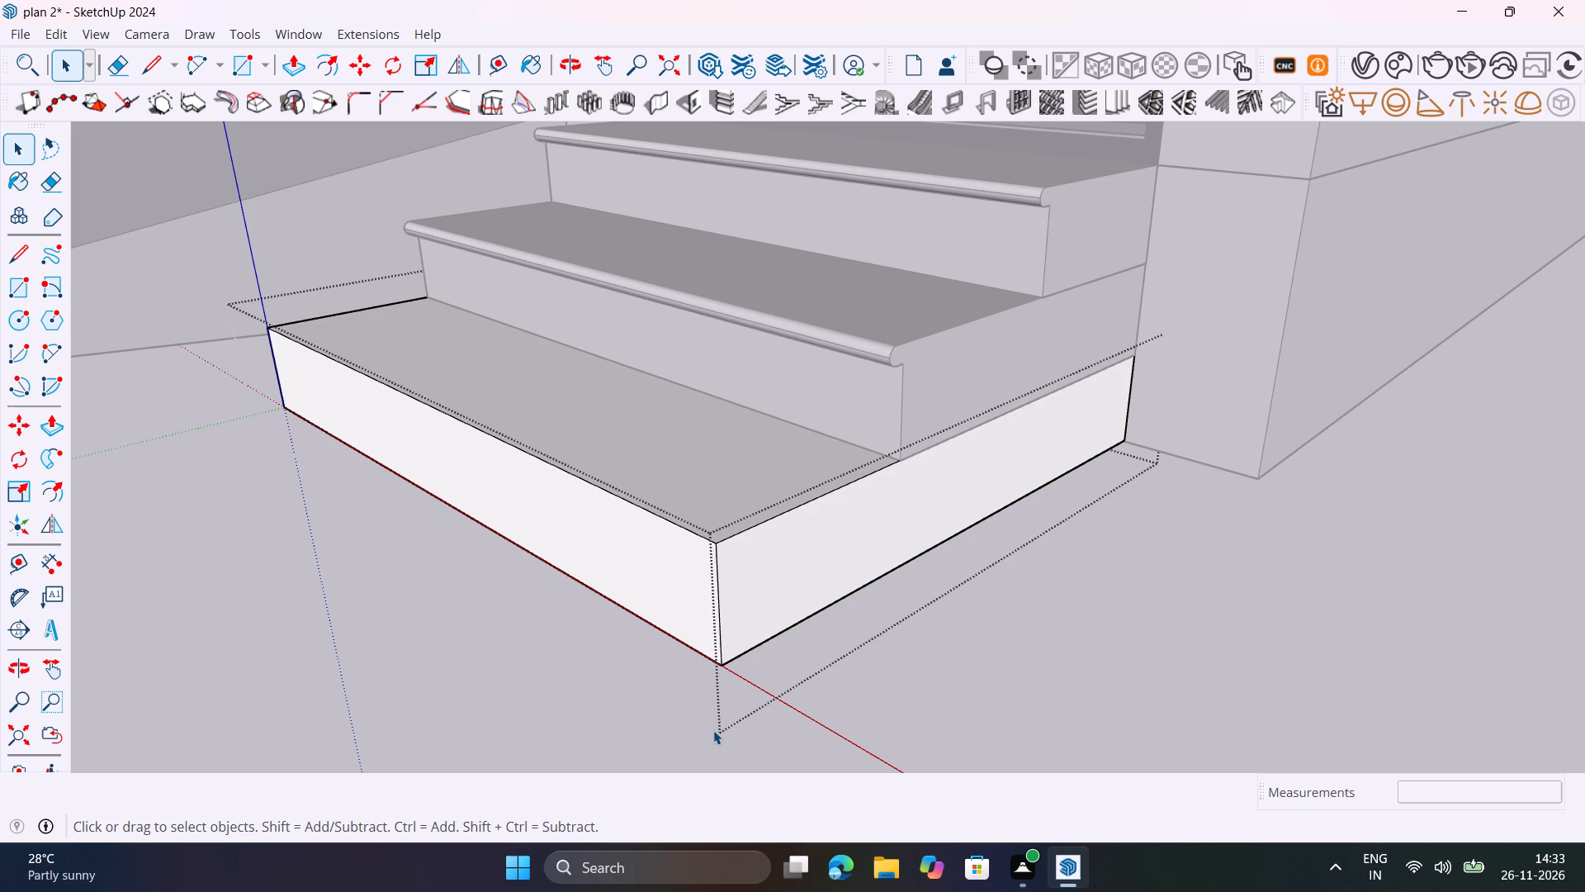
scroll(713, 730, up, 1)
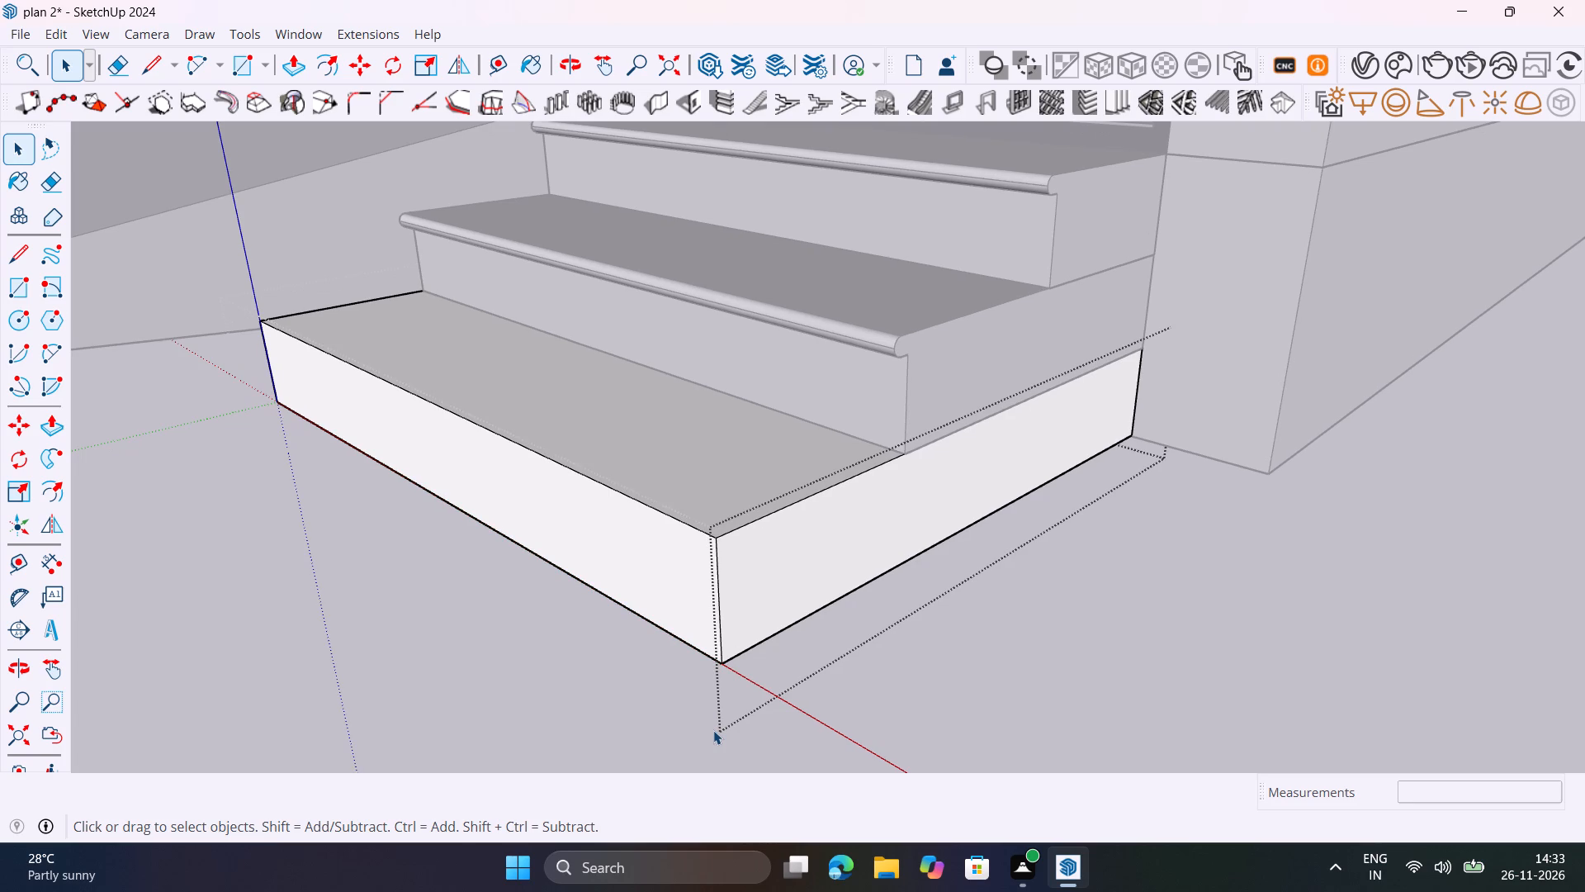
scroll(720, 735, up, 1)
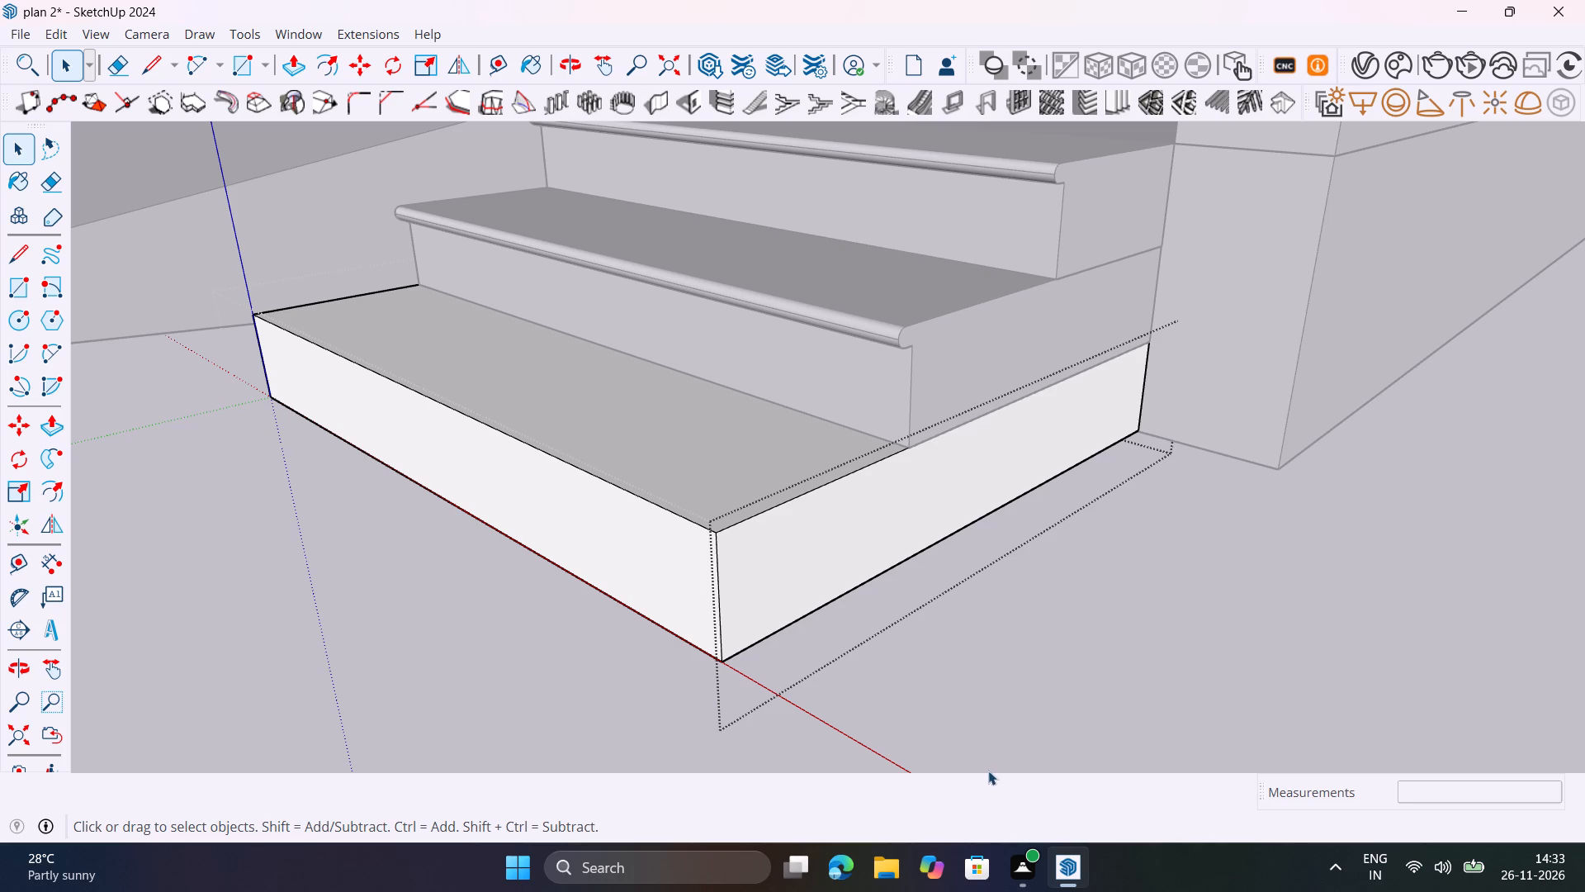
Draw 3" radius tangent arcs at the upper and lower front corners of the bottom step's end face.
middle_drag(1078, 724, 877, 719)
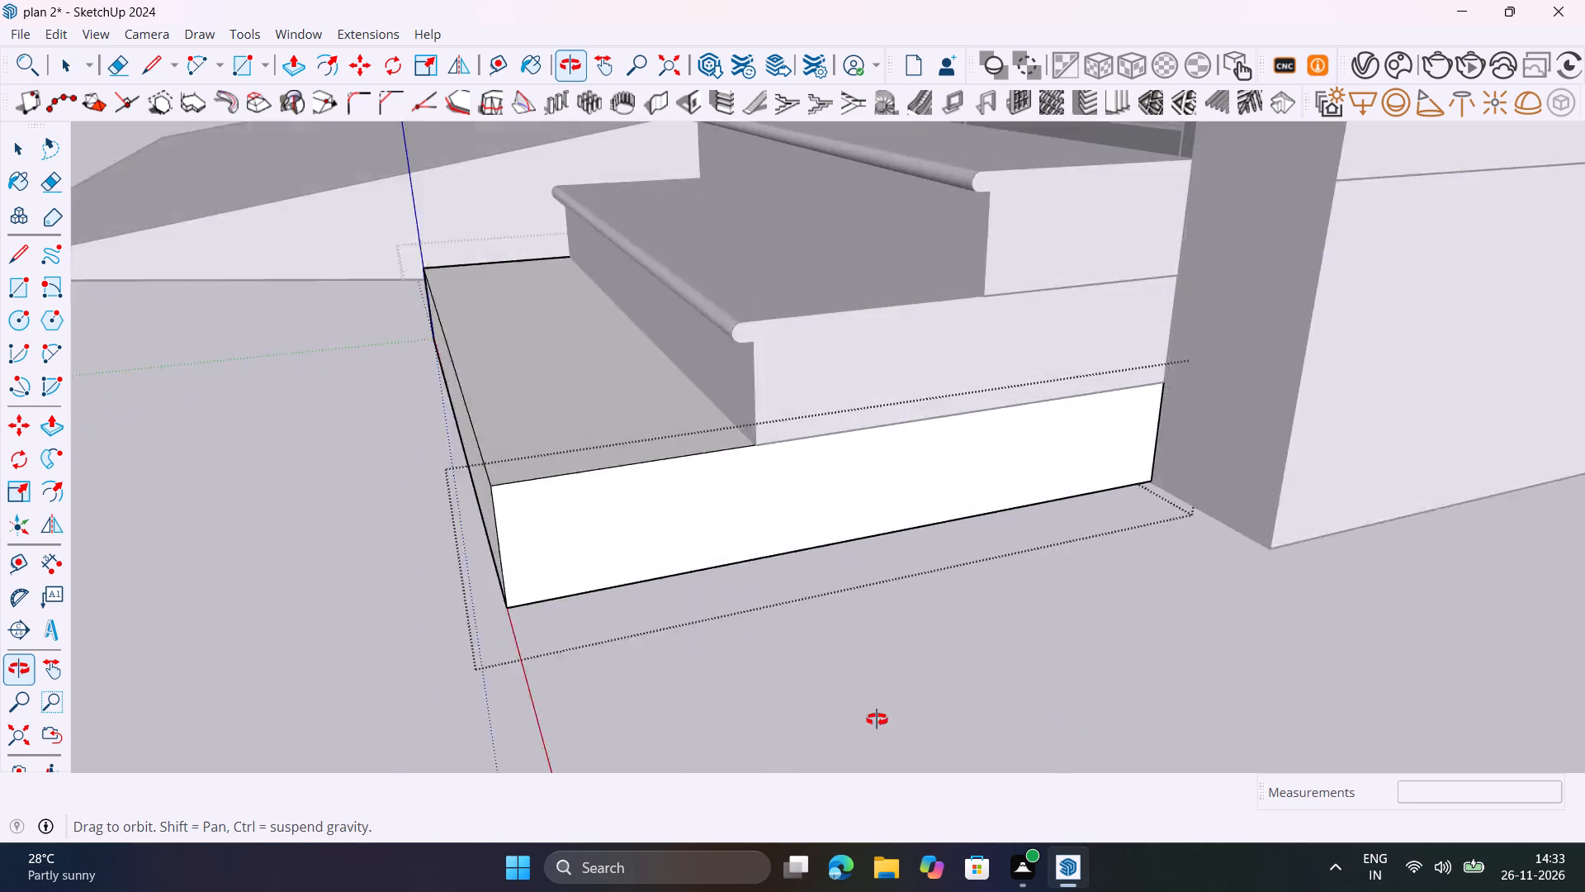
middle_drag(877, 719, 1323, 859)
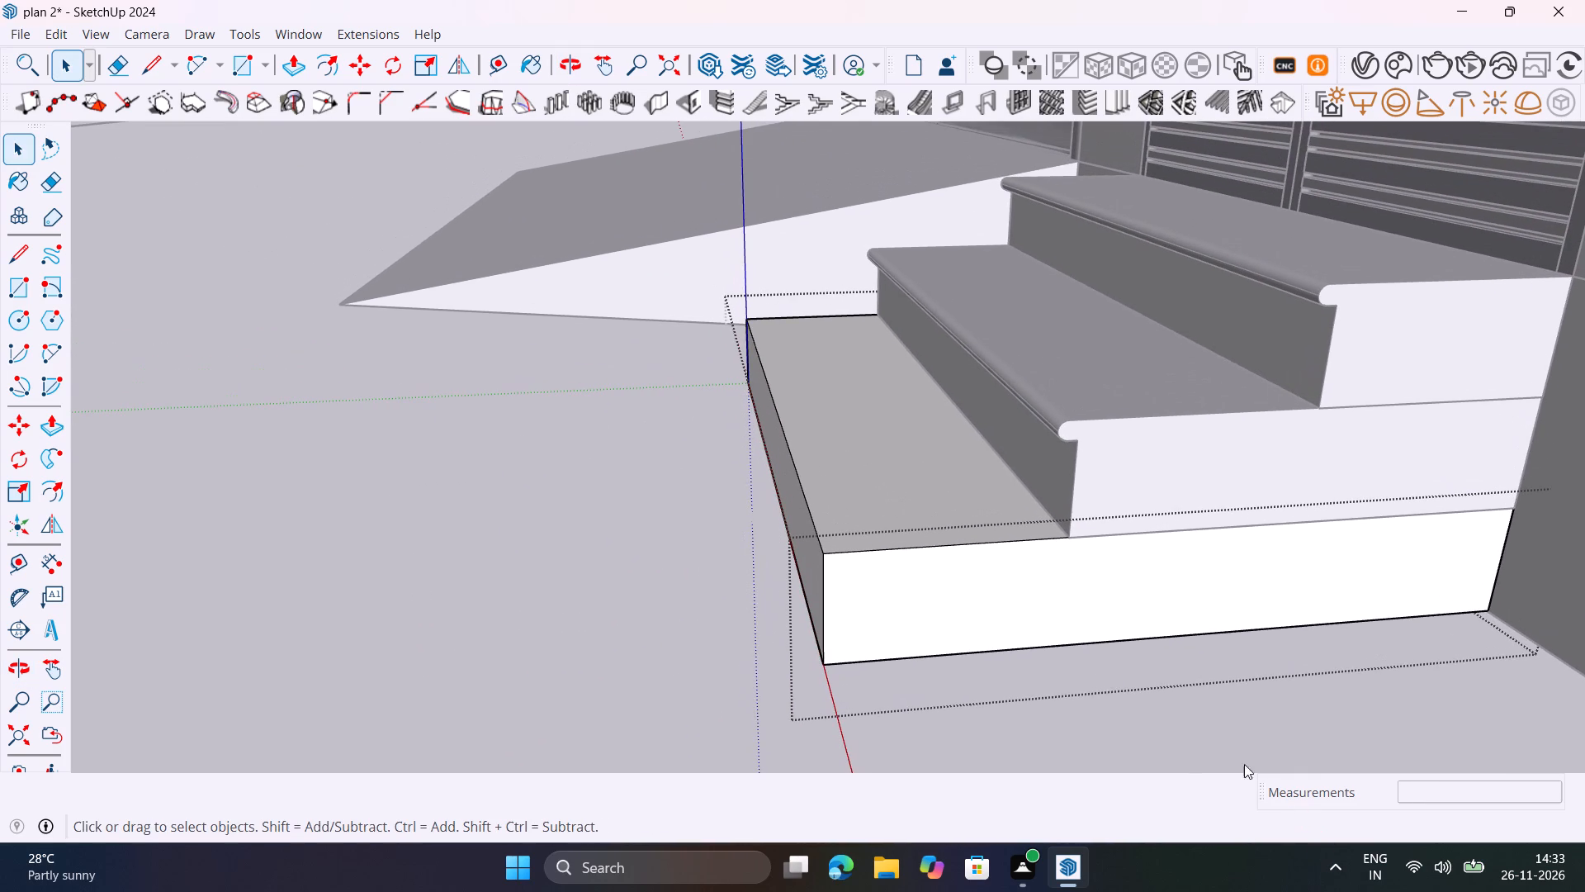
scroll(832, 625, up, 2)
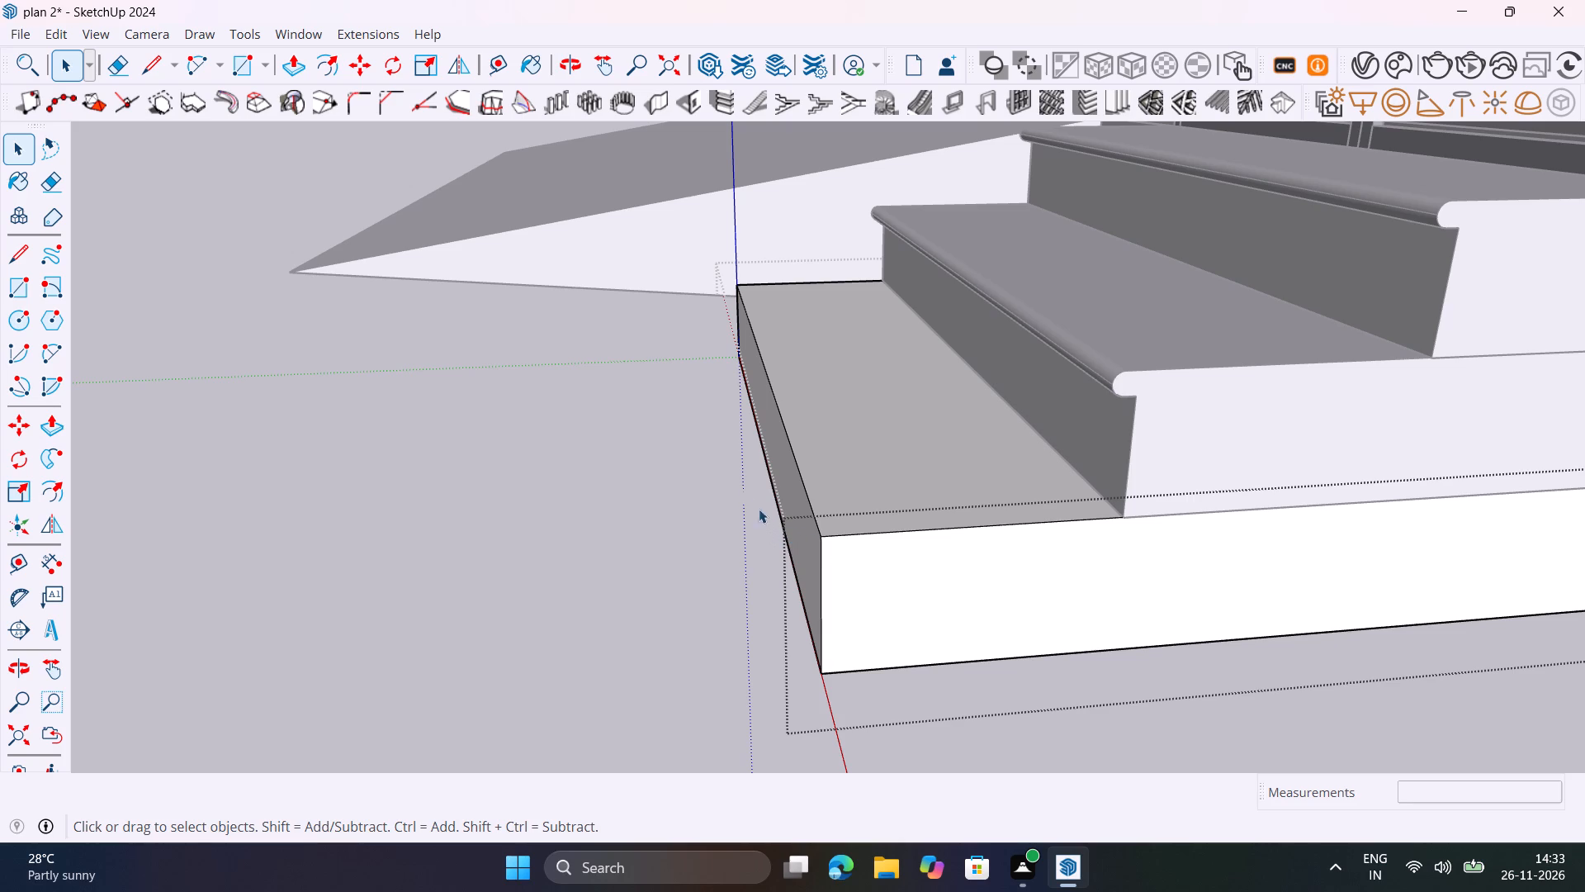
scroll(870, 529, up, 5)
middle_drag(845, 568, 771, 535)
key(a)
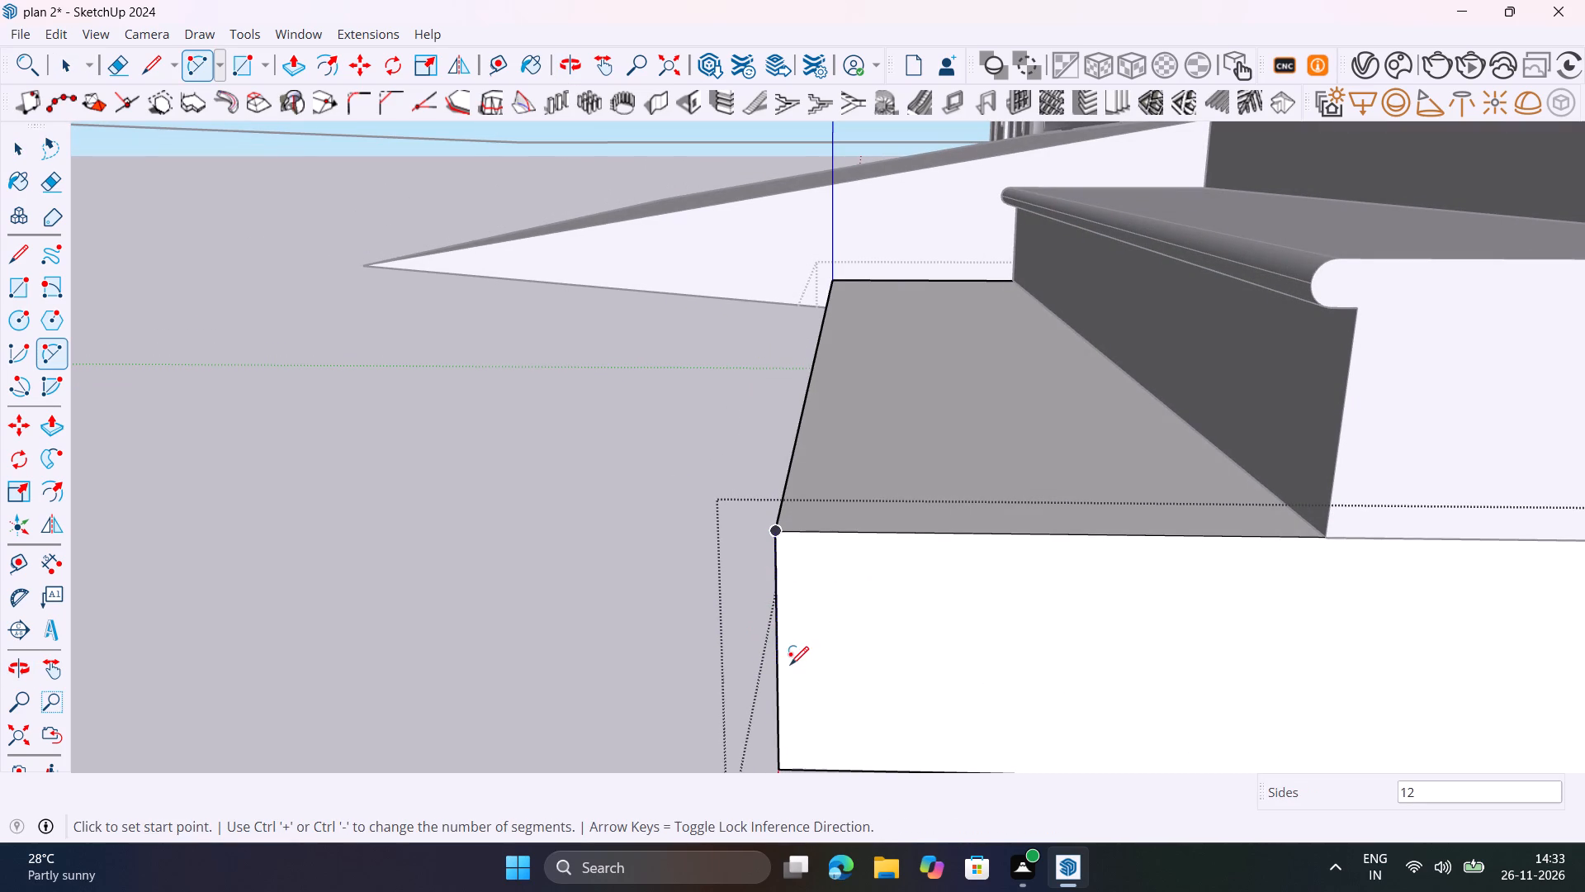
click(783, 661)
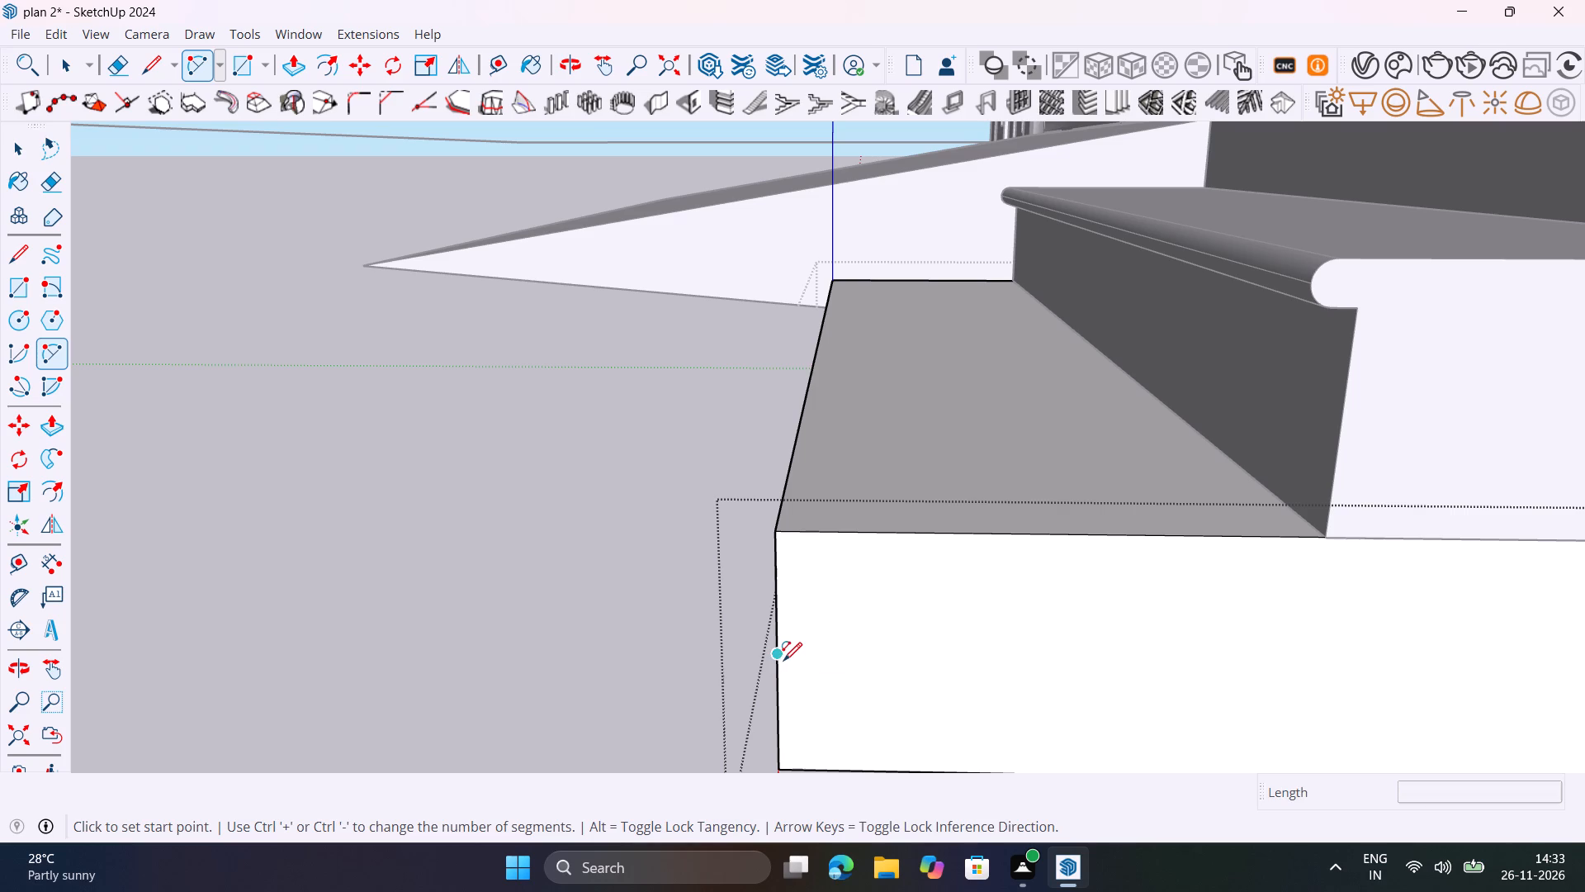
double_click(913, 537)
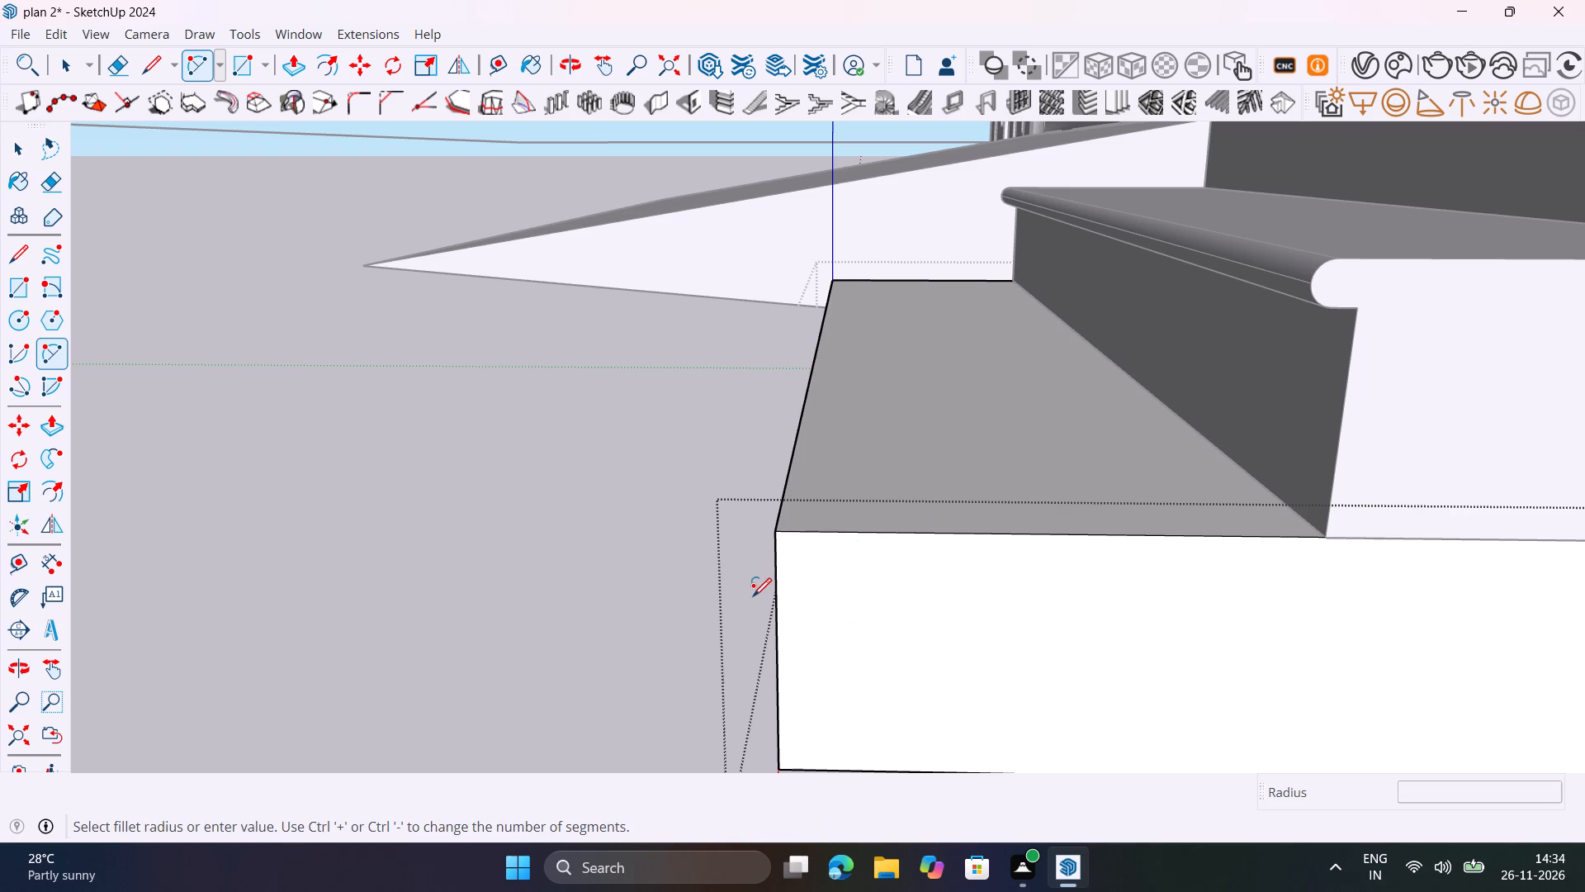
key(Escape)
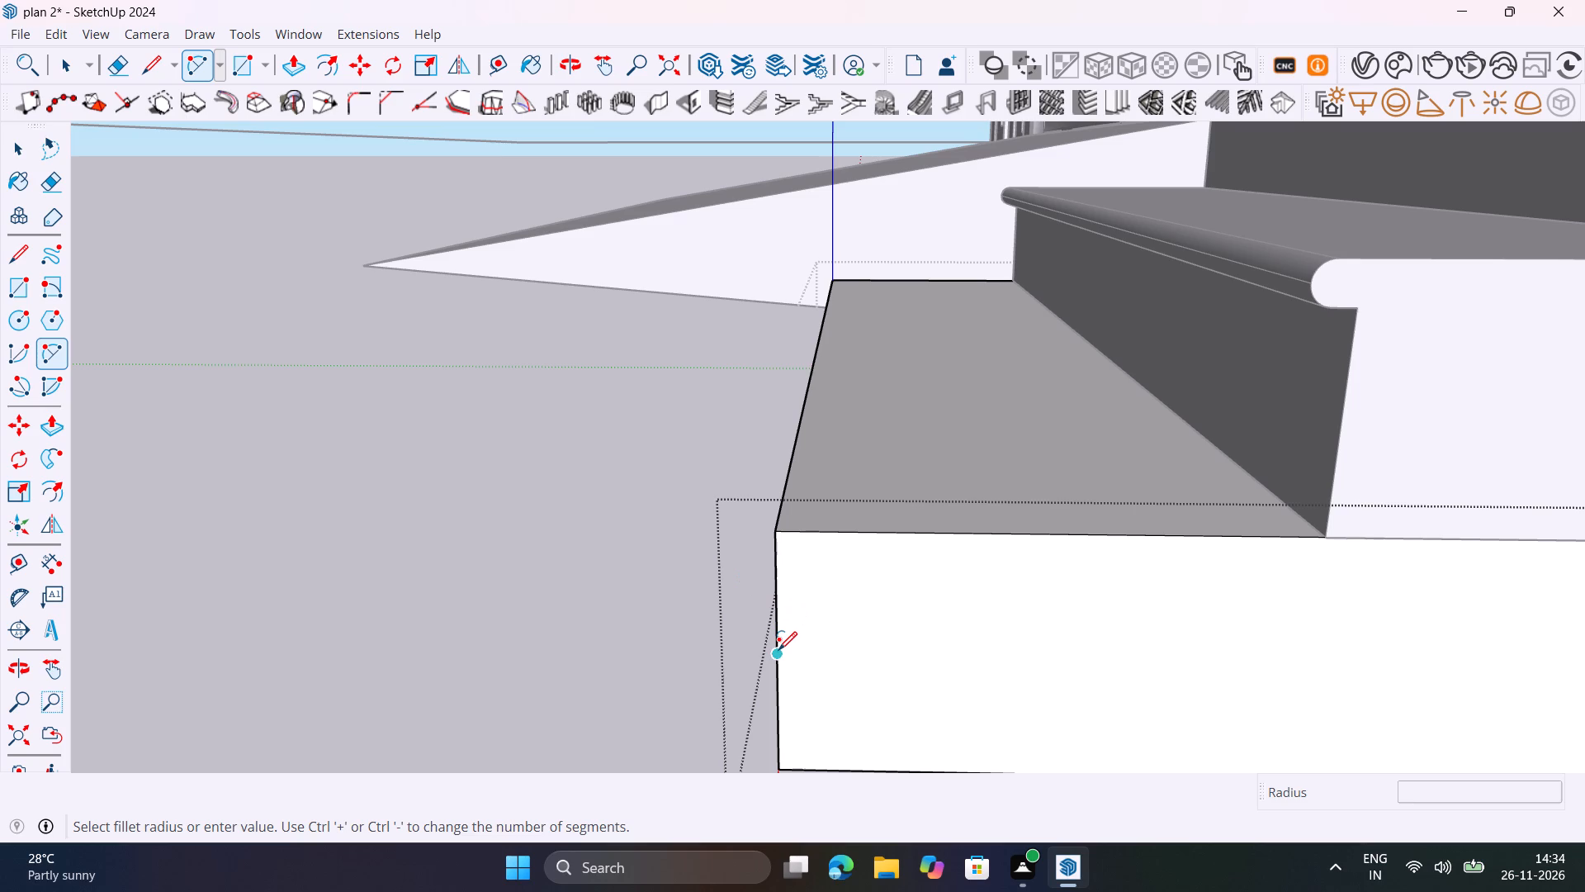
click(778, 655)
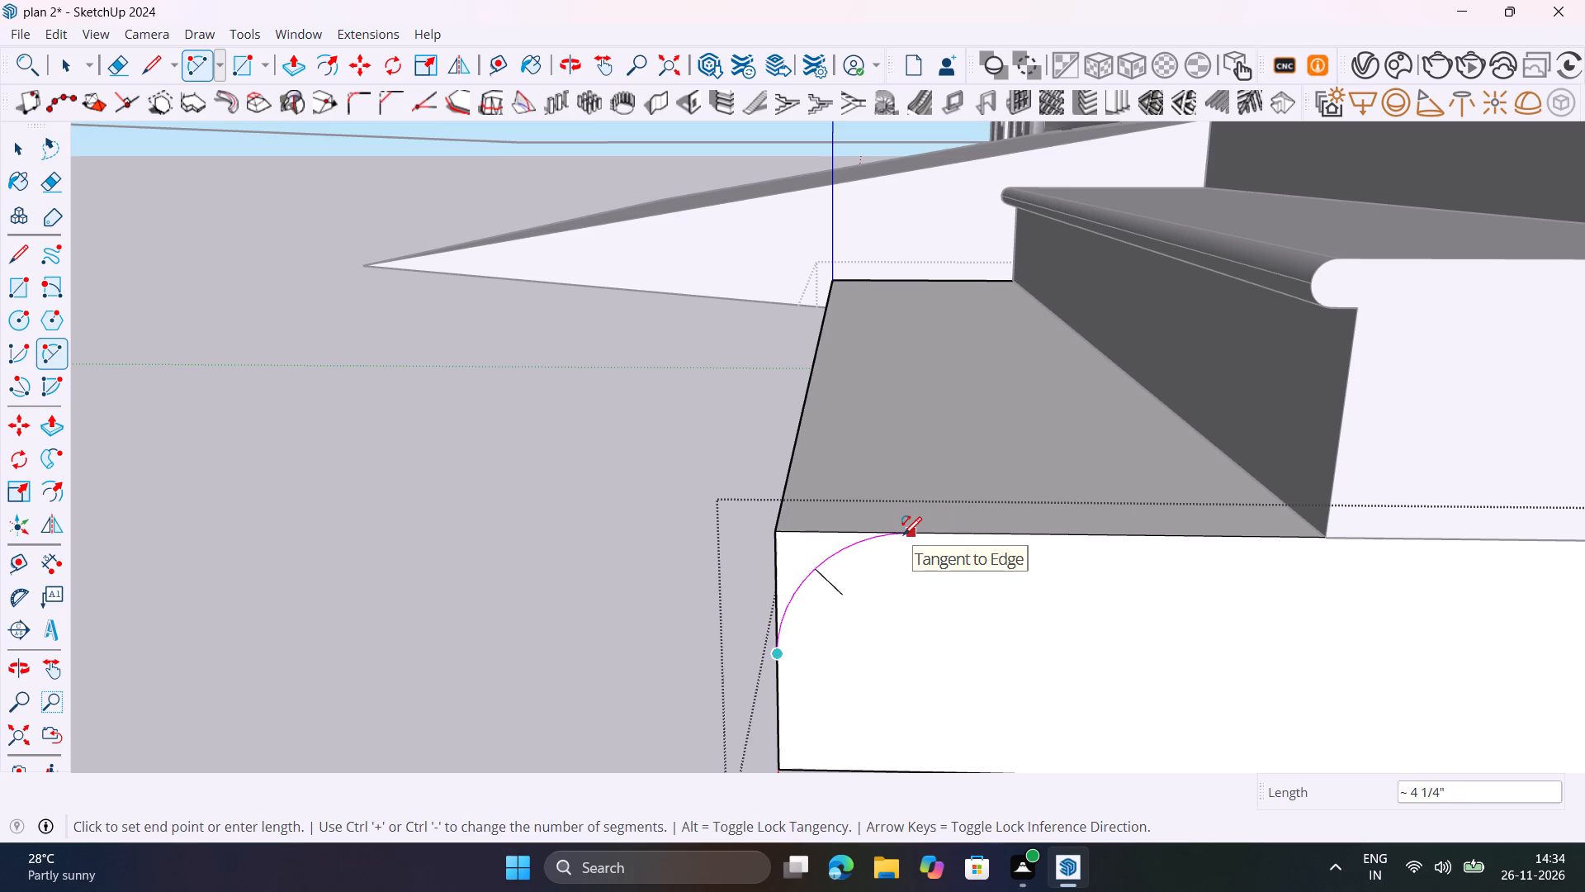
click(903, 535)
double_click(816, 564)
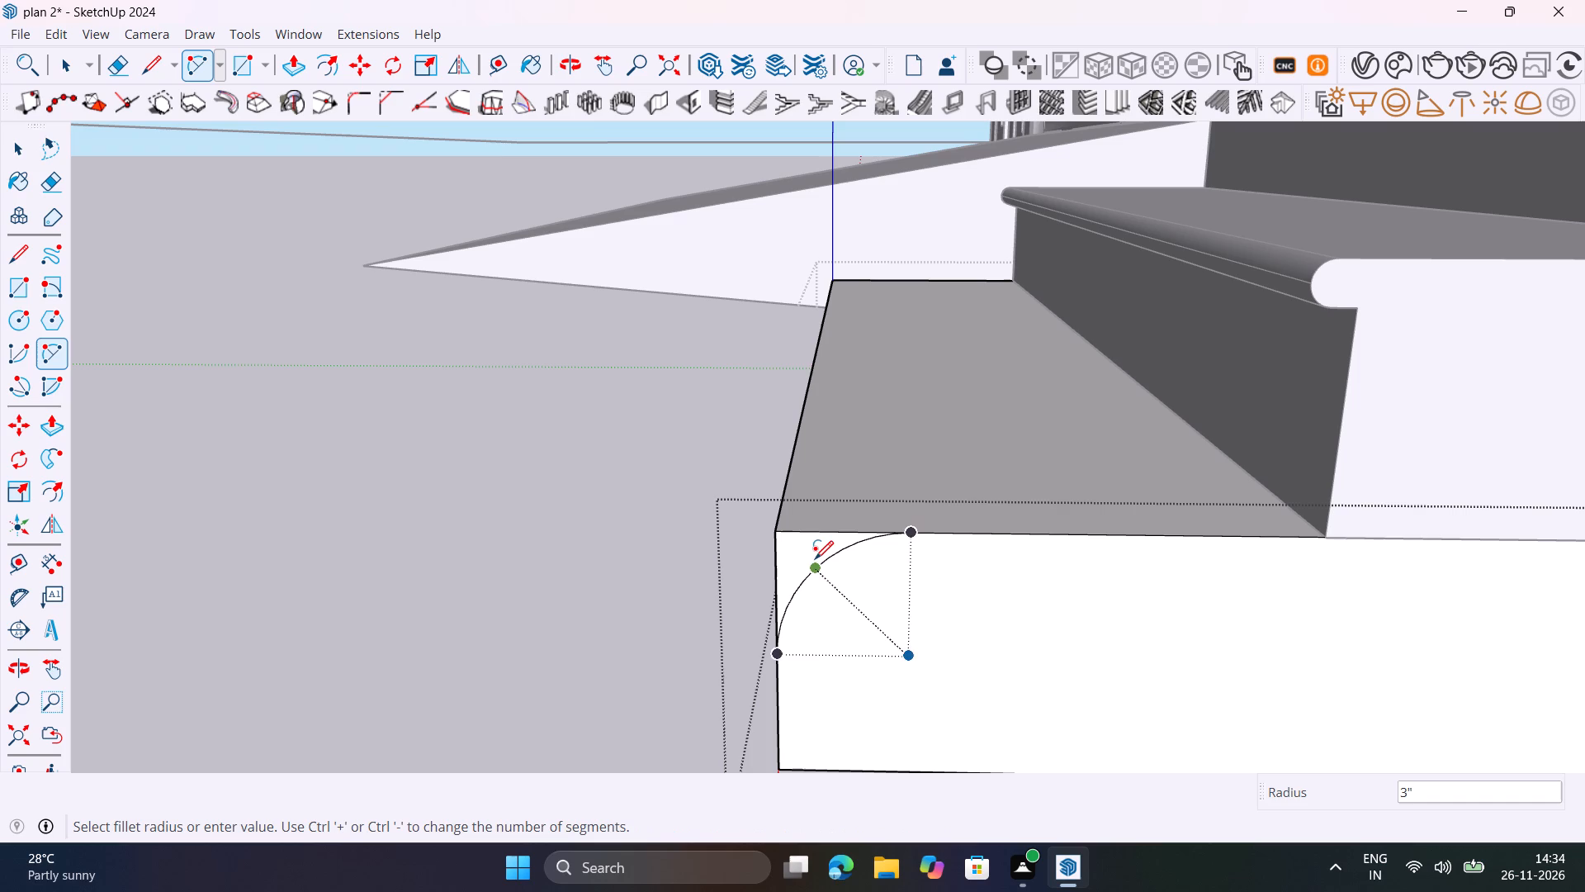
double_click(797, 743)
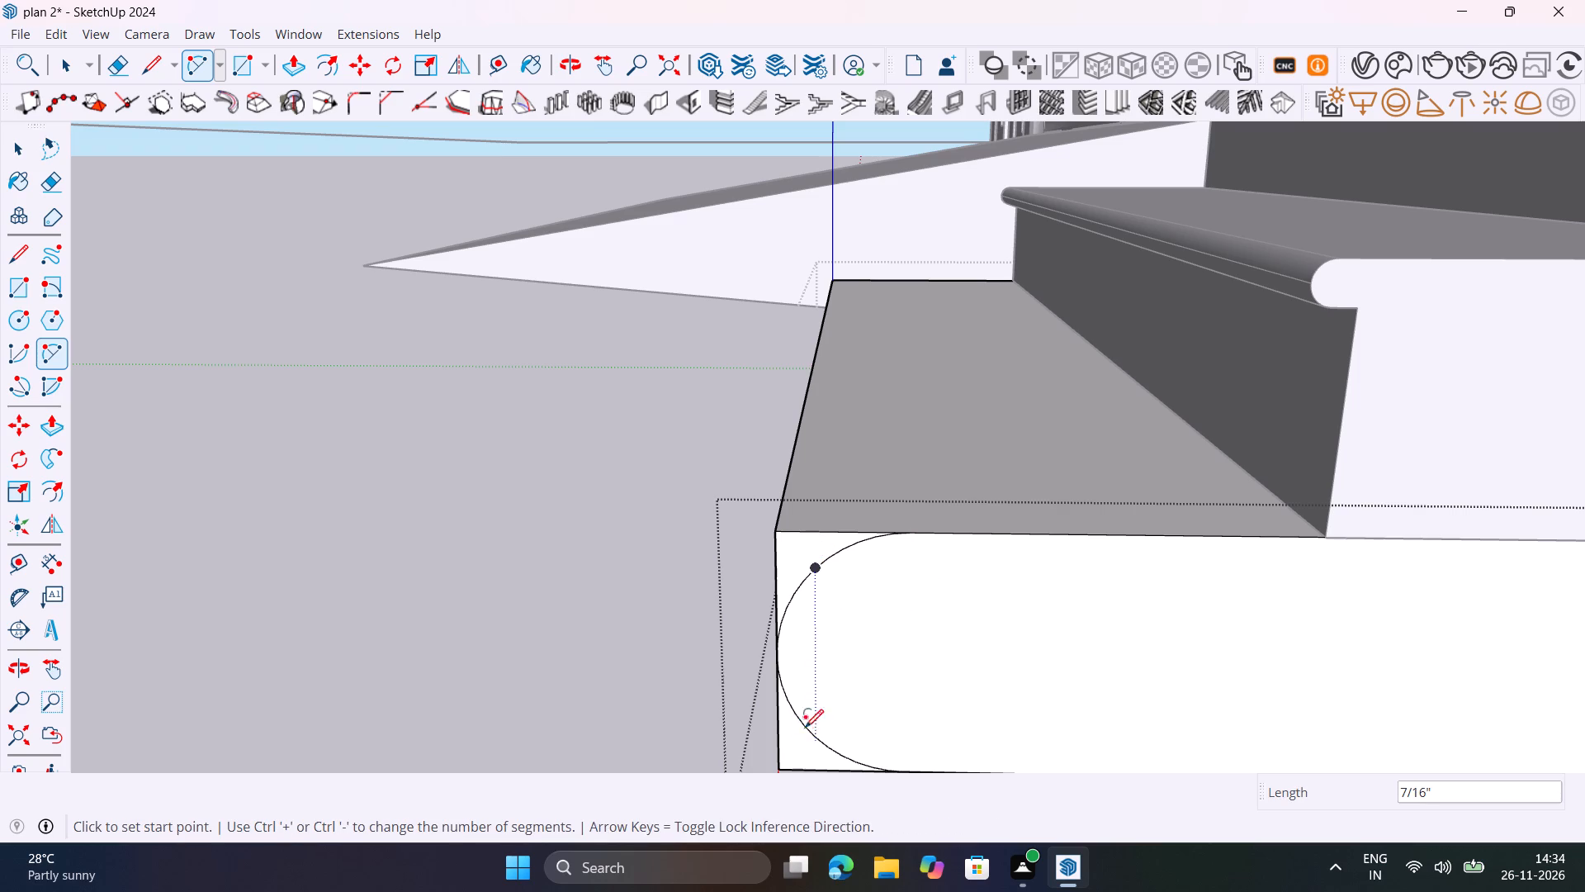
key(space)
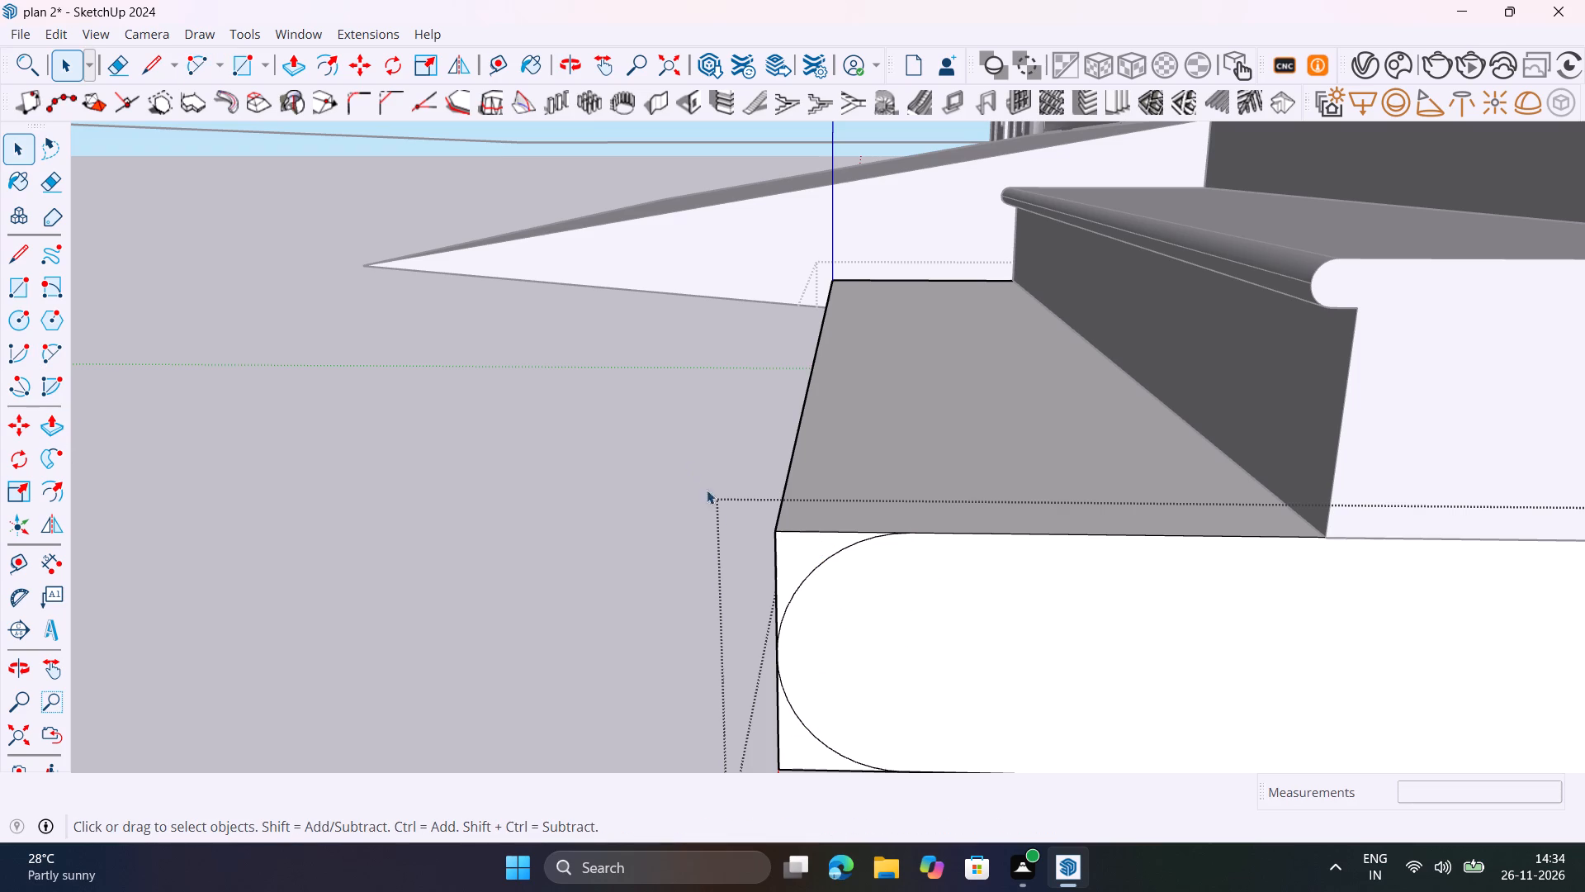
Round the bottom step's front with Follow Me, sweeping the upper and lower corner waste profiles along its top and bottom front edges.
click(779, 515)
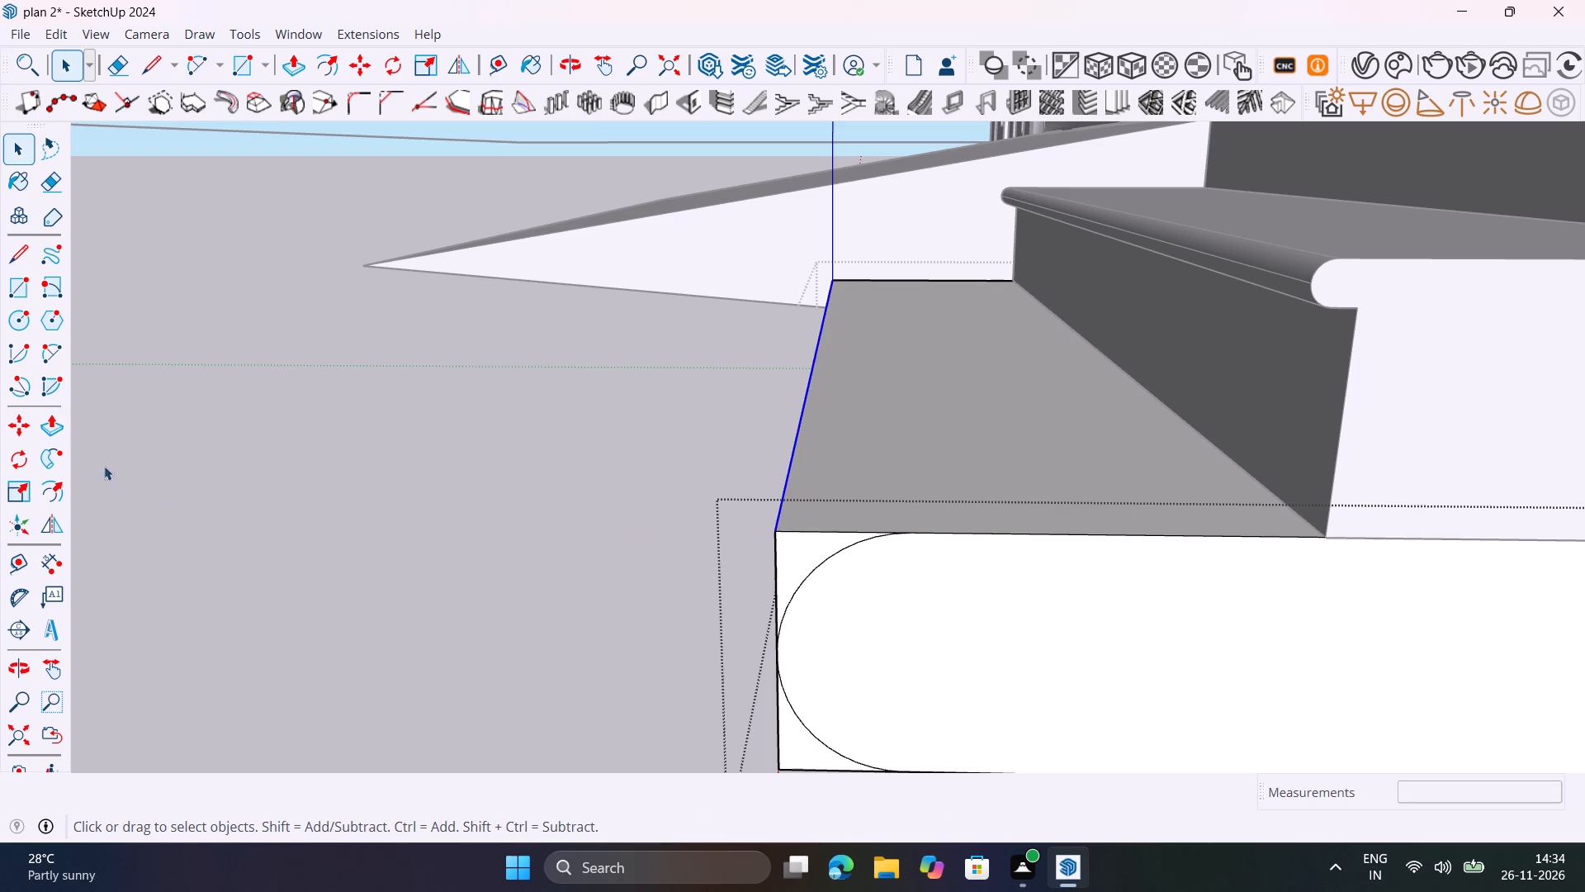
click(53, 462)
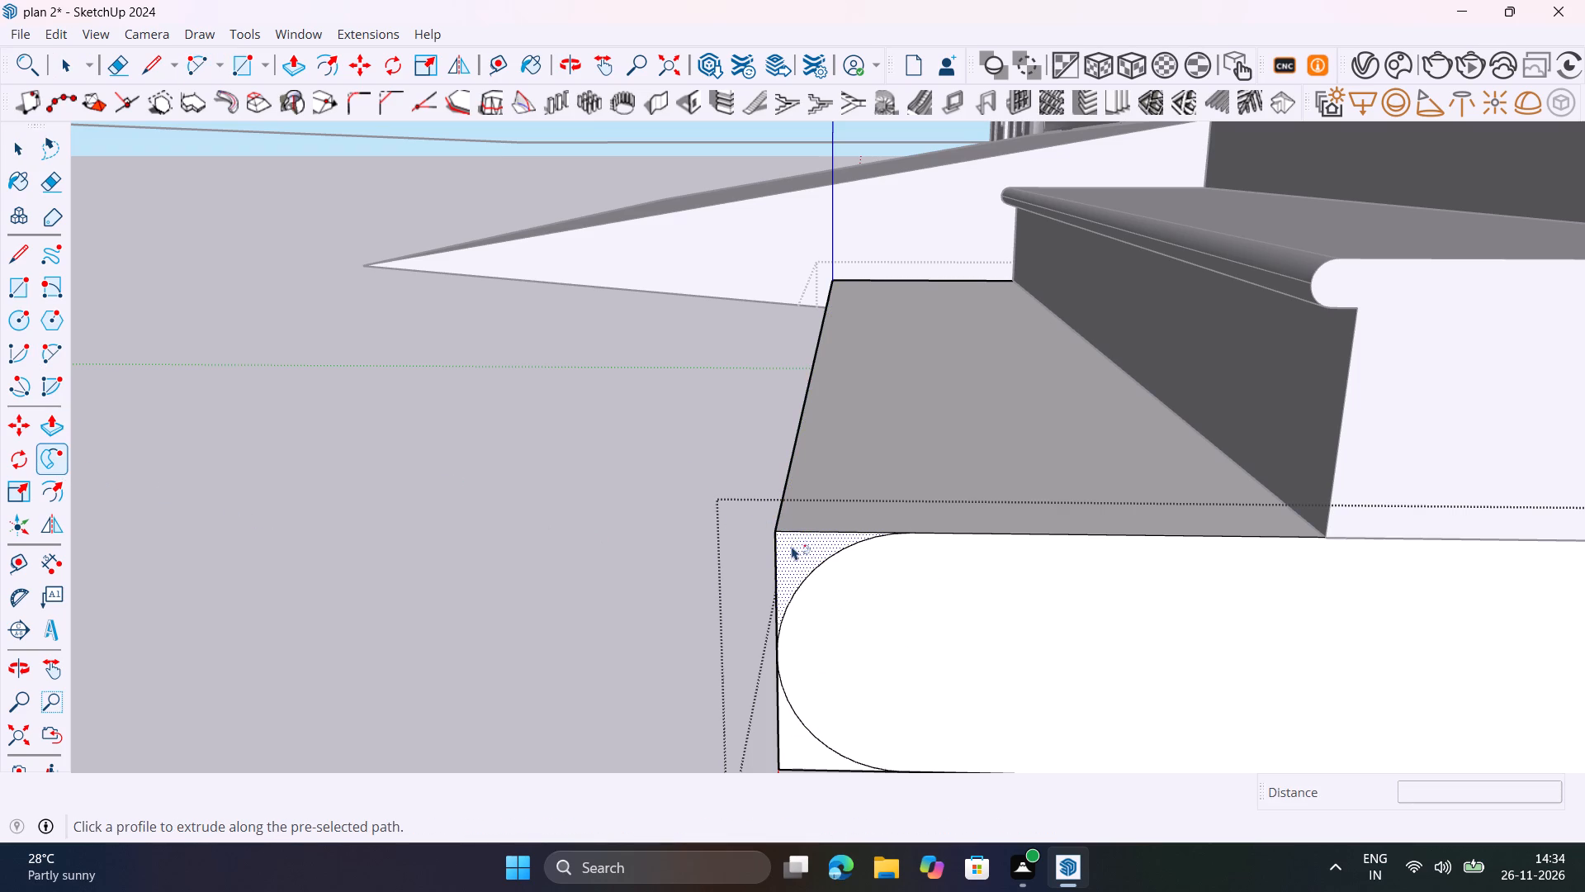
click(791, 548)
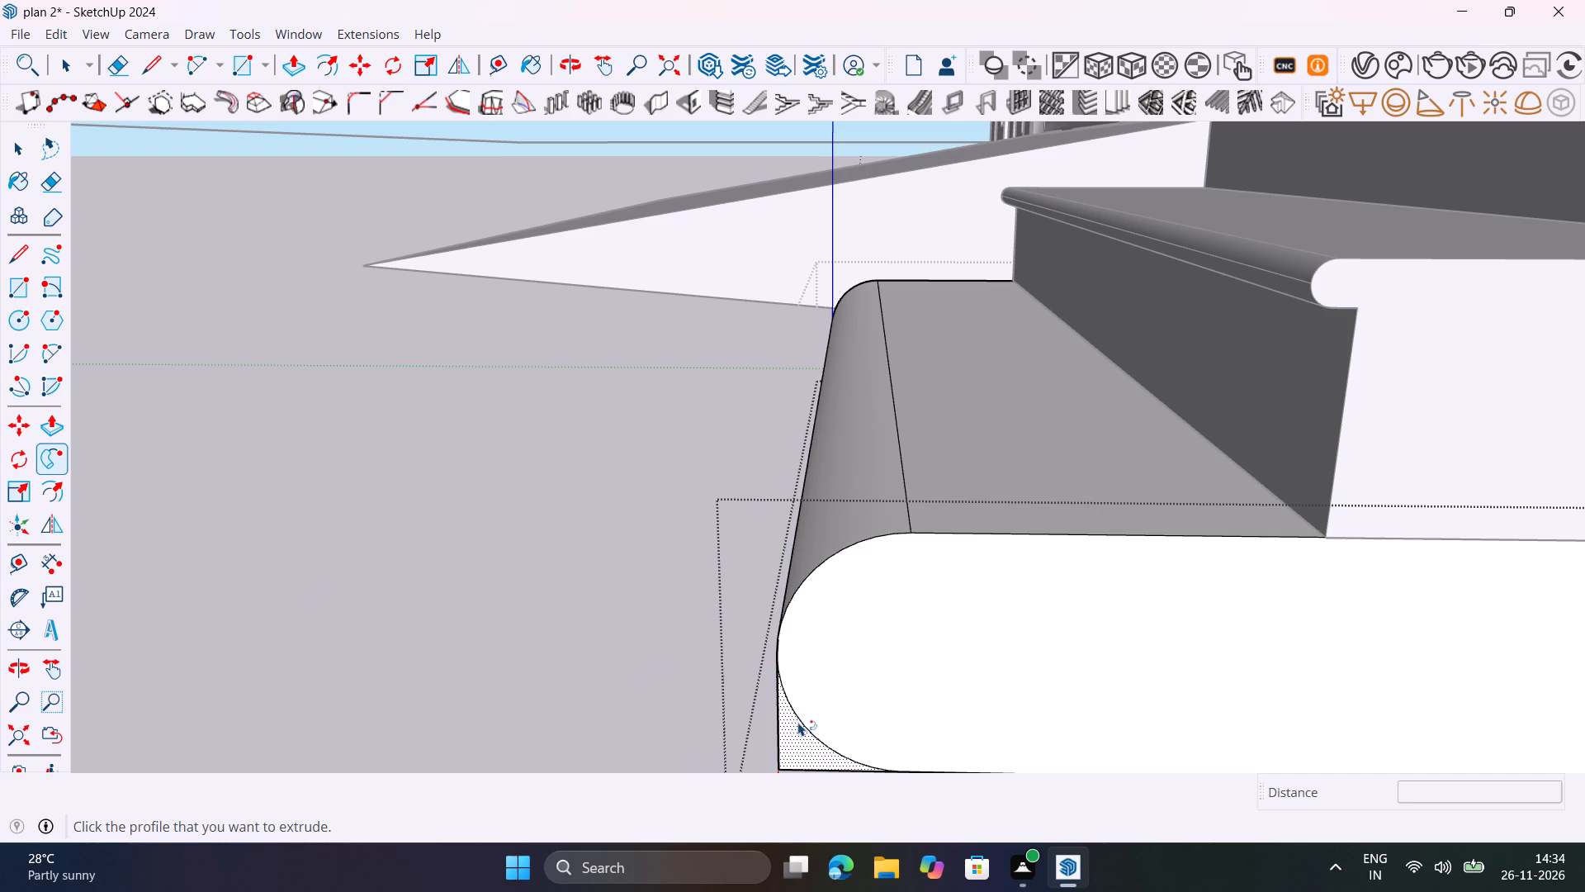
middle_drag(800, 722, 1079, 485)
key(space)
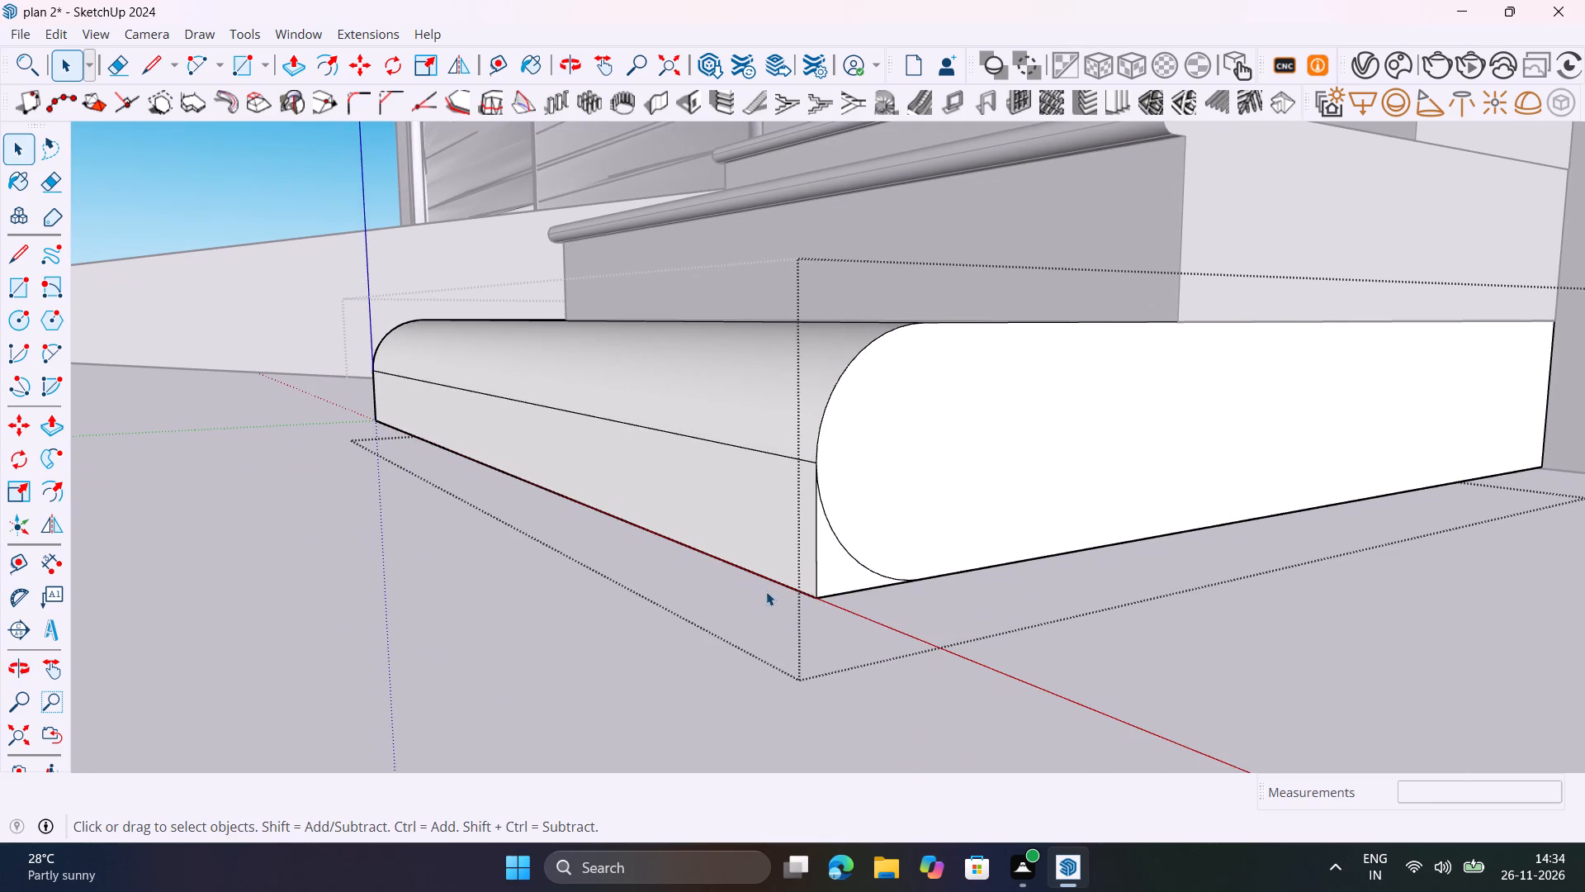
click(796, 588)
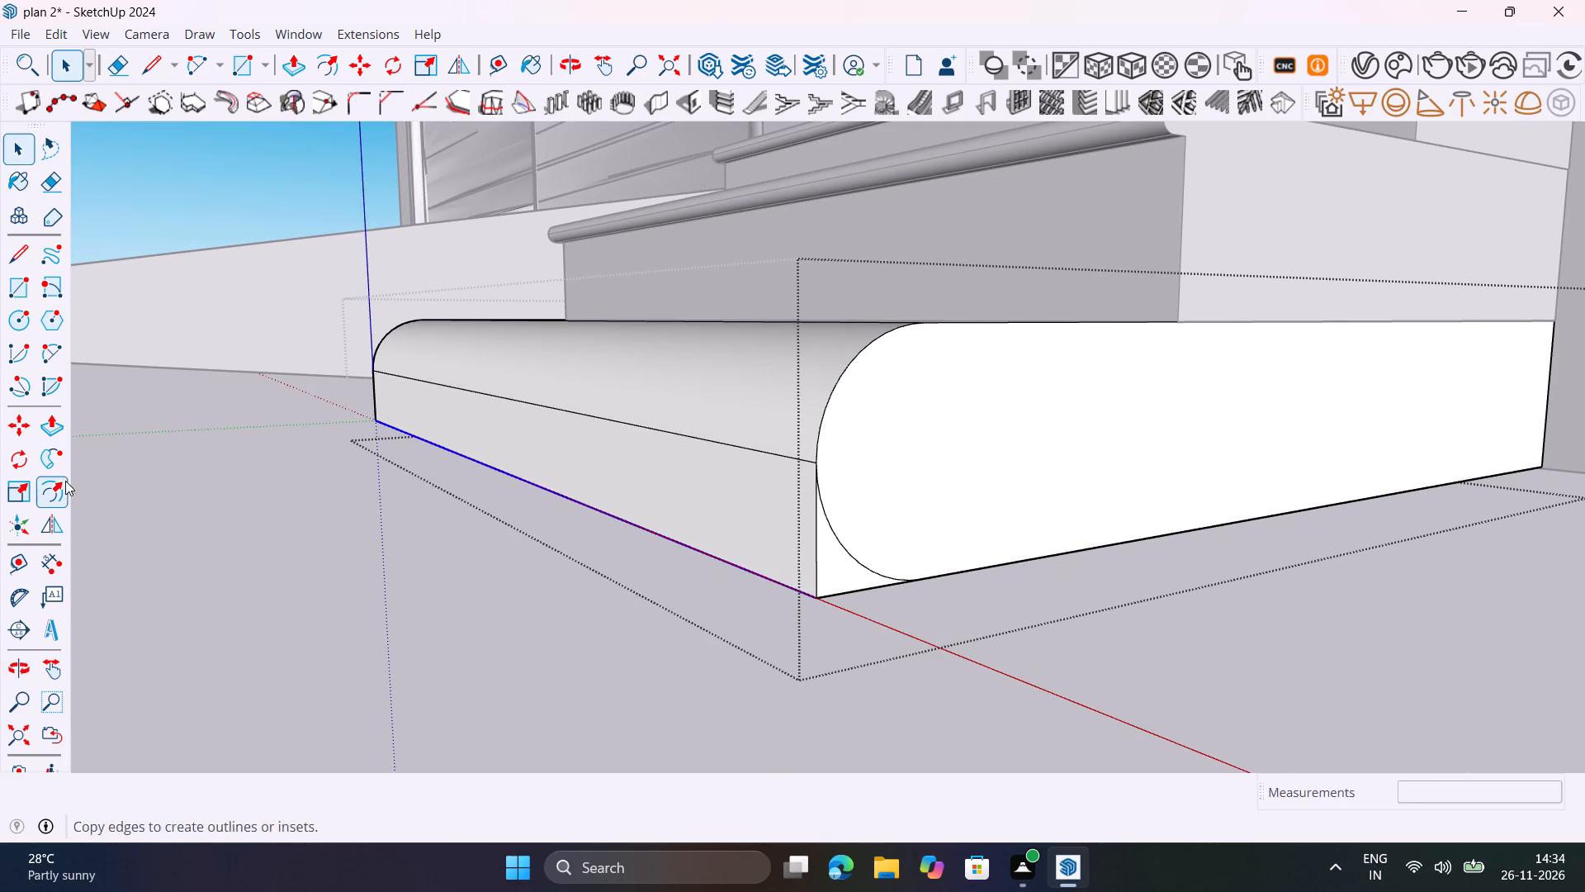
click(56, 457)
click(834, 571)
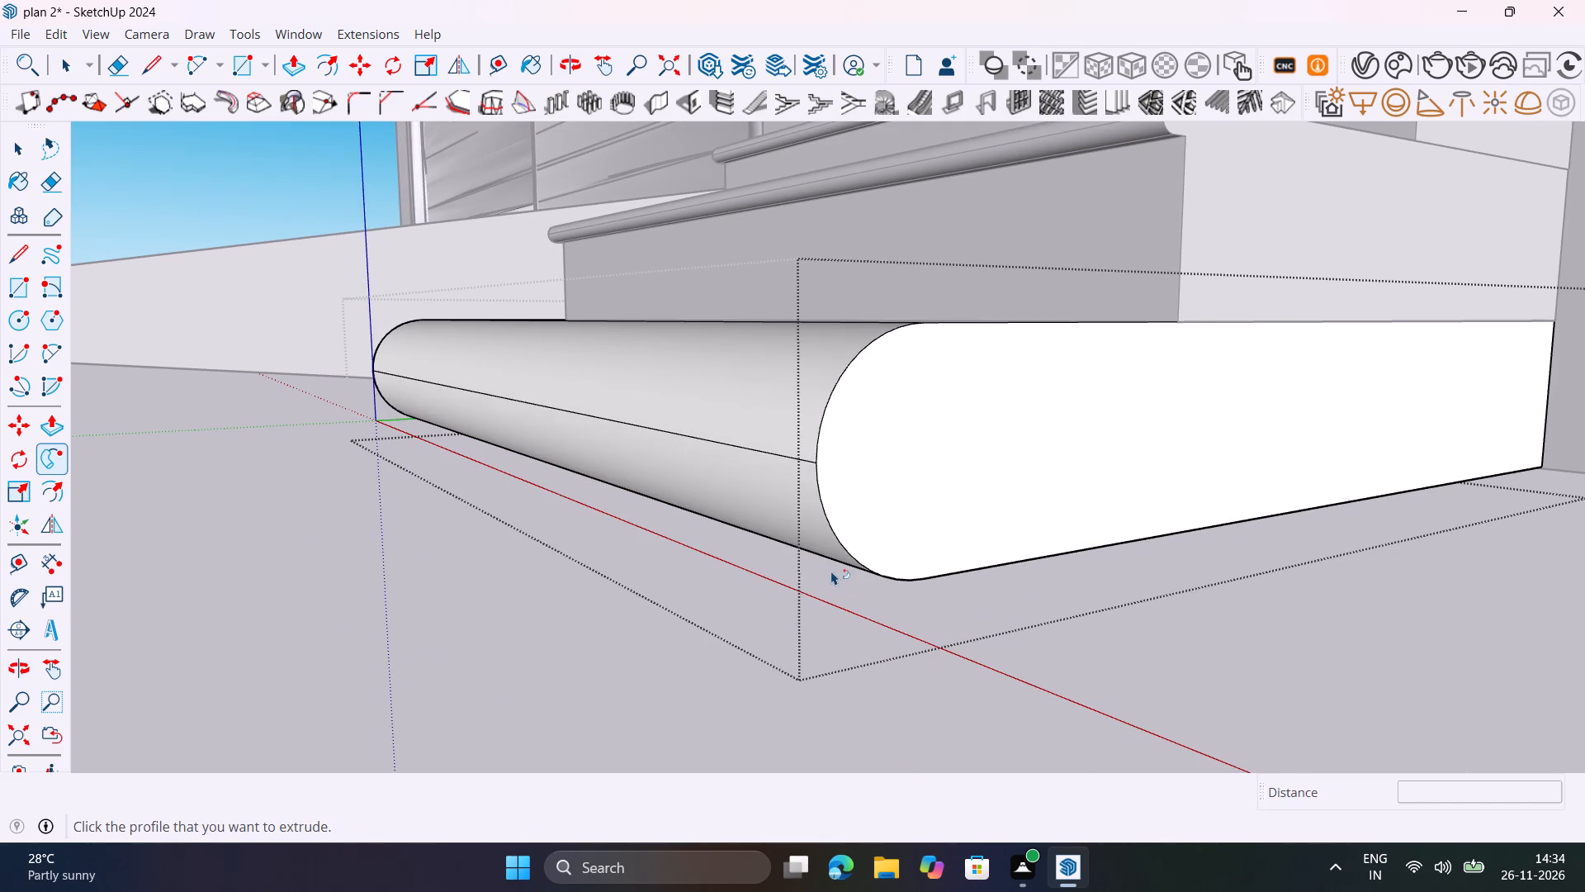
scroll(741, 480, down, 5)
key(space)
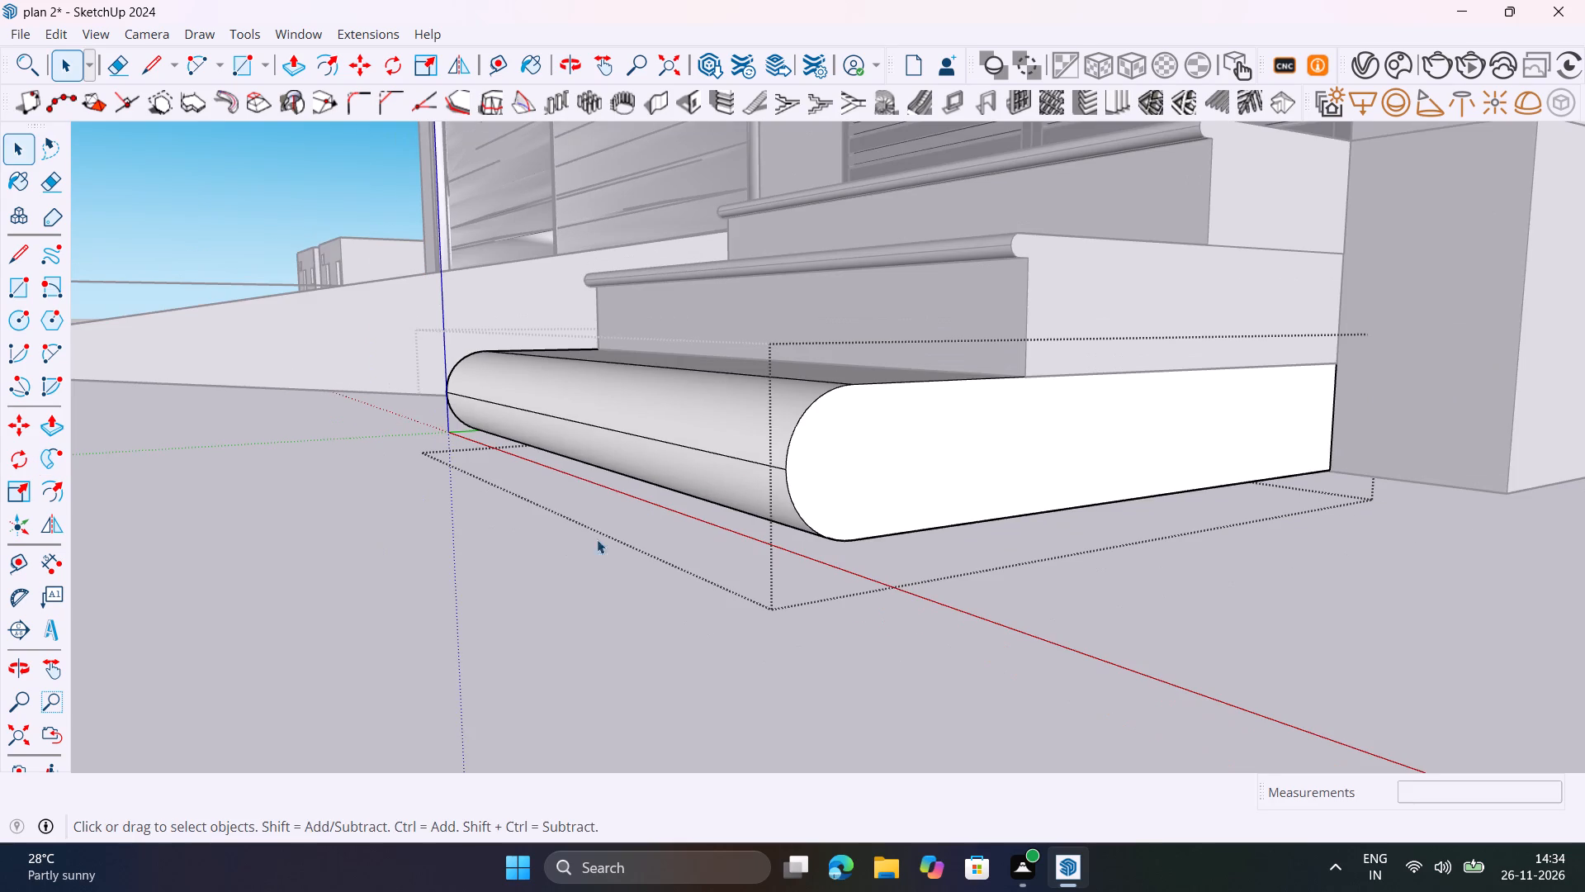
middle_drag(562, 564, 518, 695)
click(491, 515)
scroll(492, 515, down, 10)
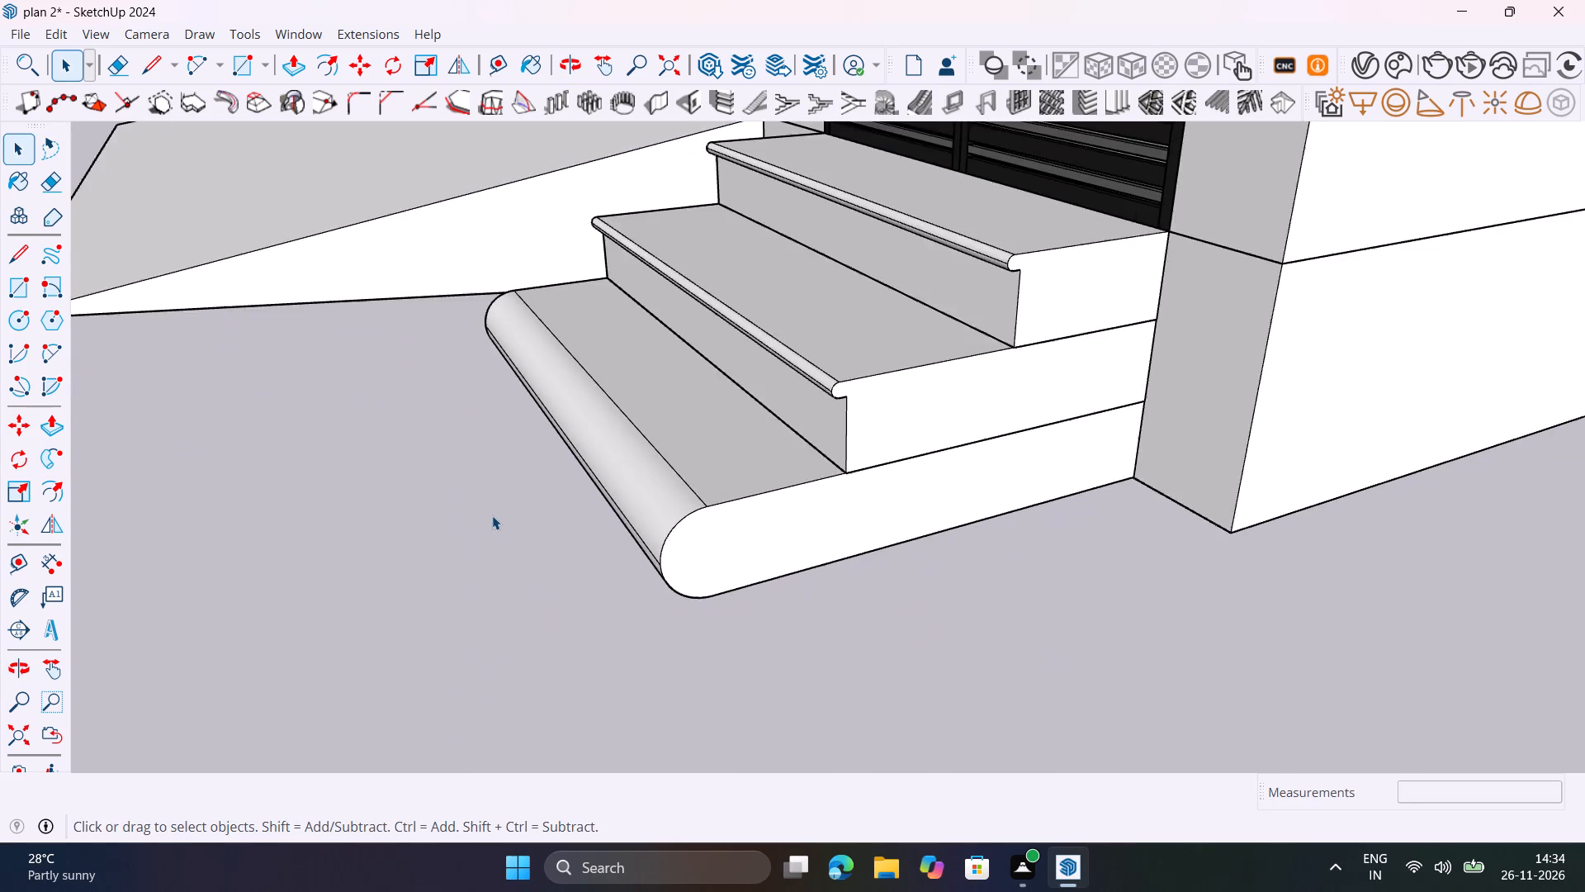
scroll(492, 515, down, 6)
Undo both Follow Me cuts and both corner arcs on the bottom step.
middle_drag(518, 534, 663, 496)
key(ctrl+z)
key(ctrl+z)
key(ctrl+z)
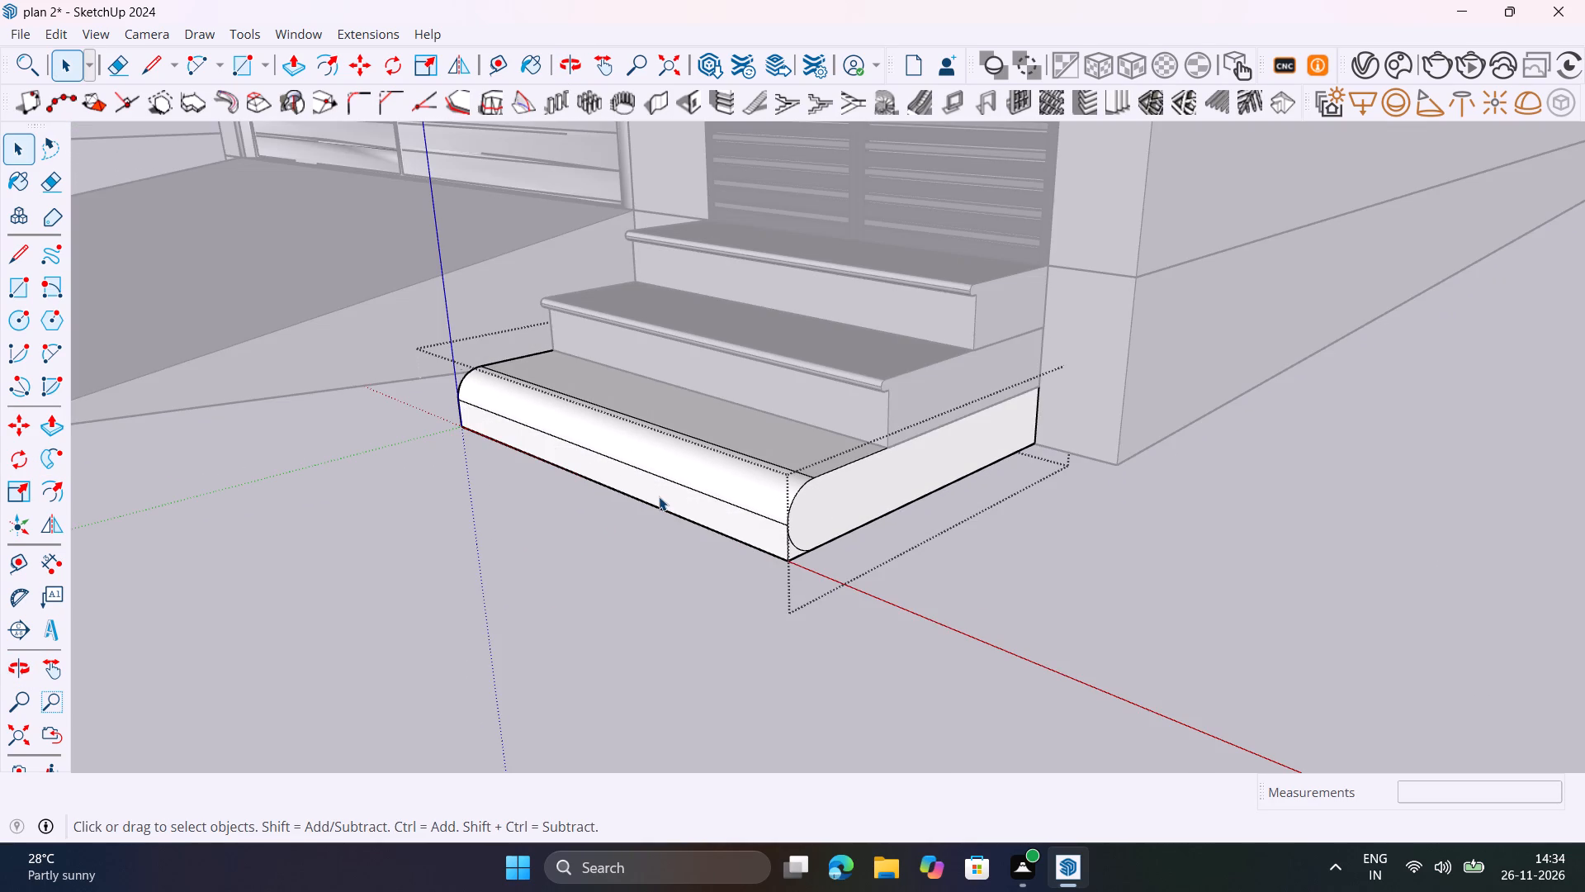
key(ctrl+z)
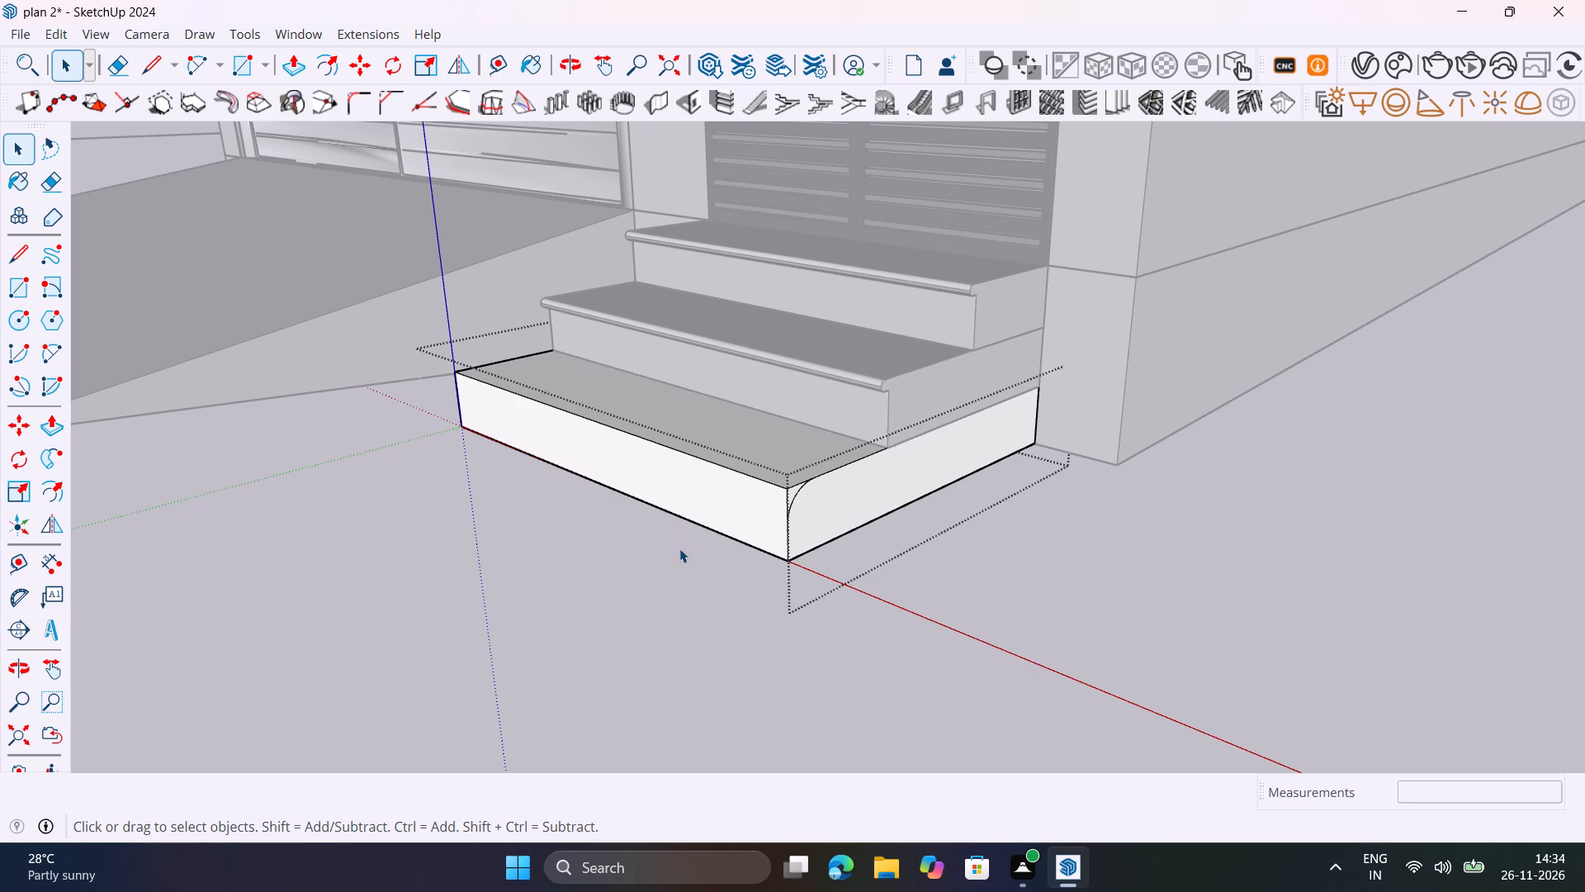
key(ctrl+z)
Copy the bottom step's top front edge 1" down its front face.
middle_drag(662, 549, 547, 566)
scroll(644, 486, up, 6)
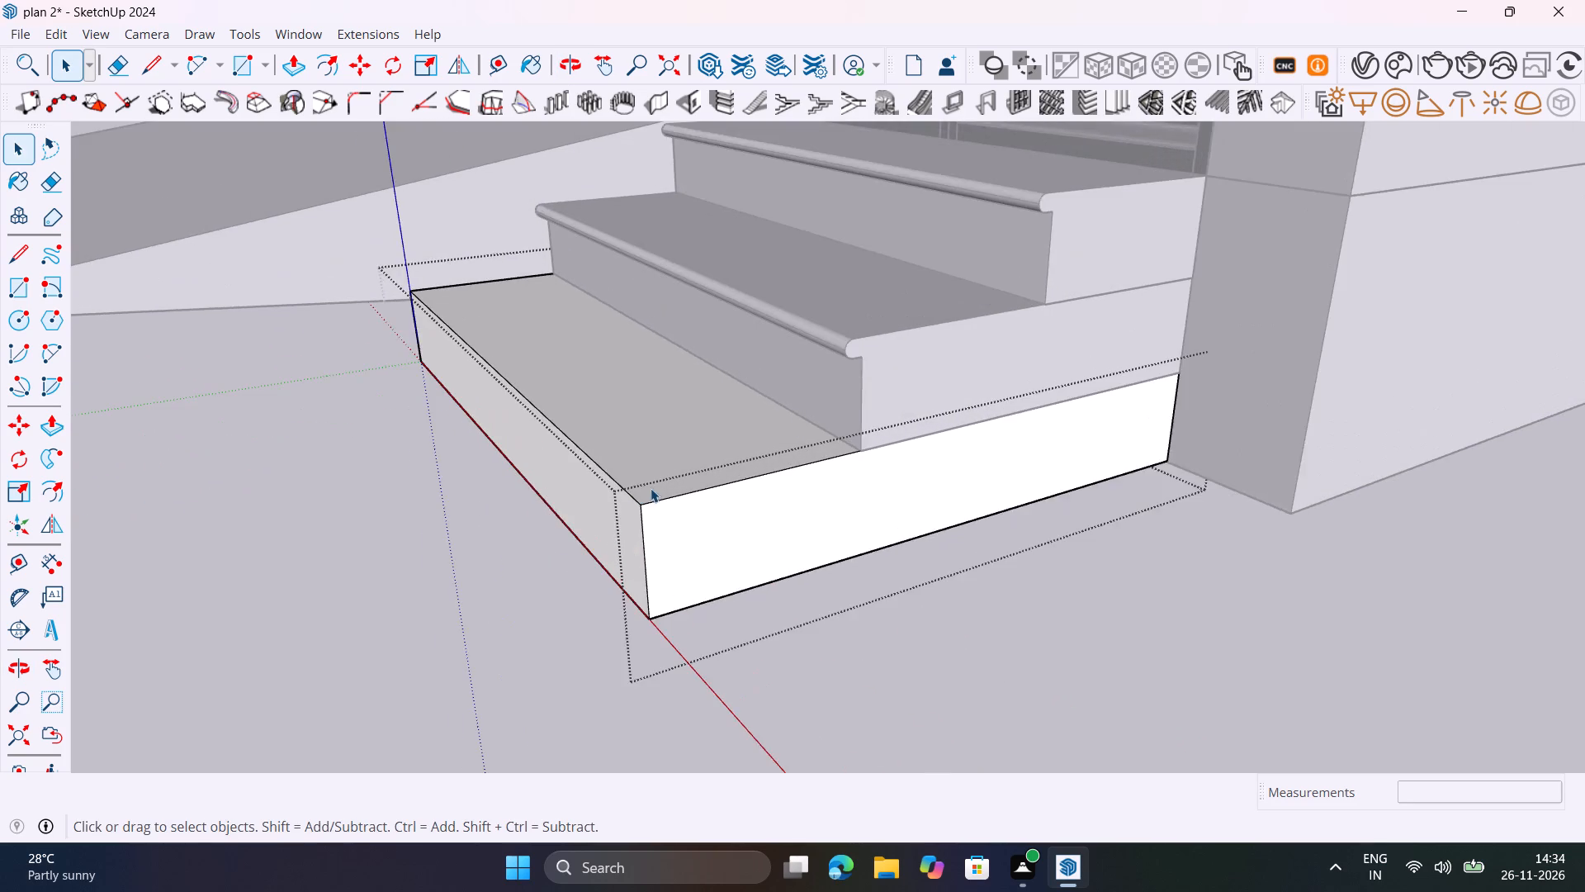
scroll(651, 488, up, 9)
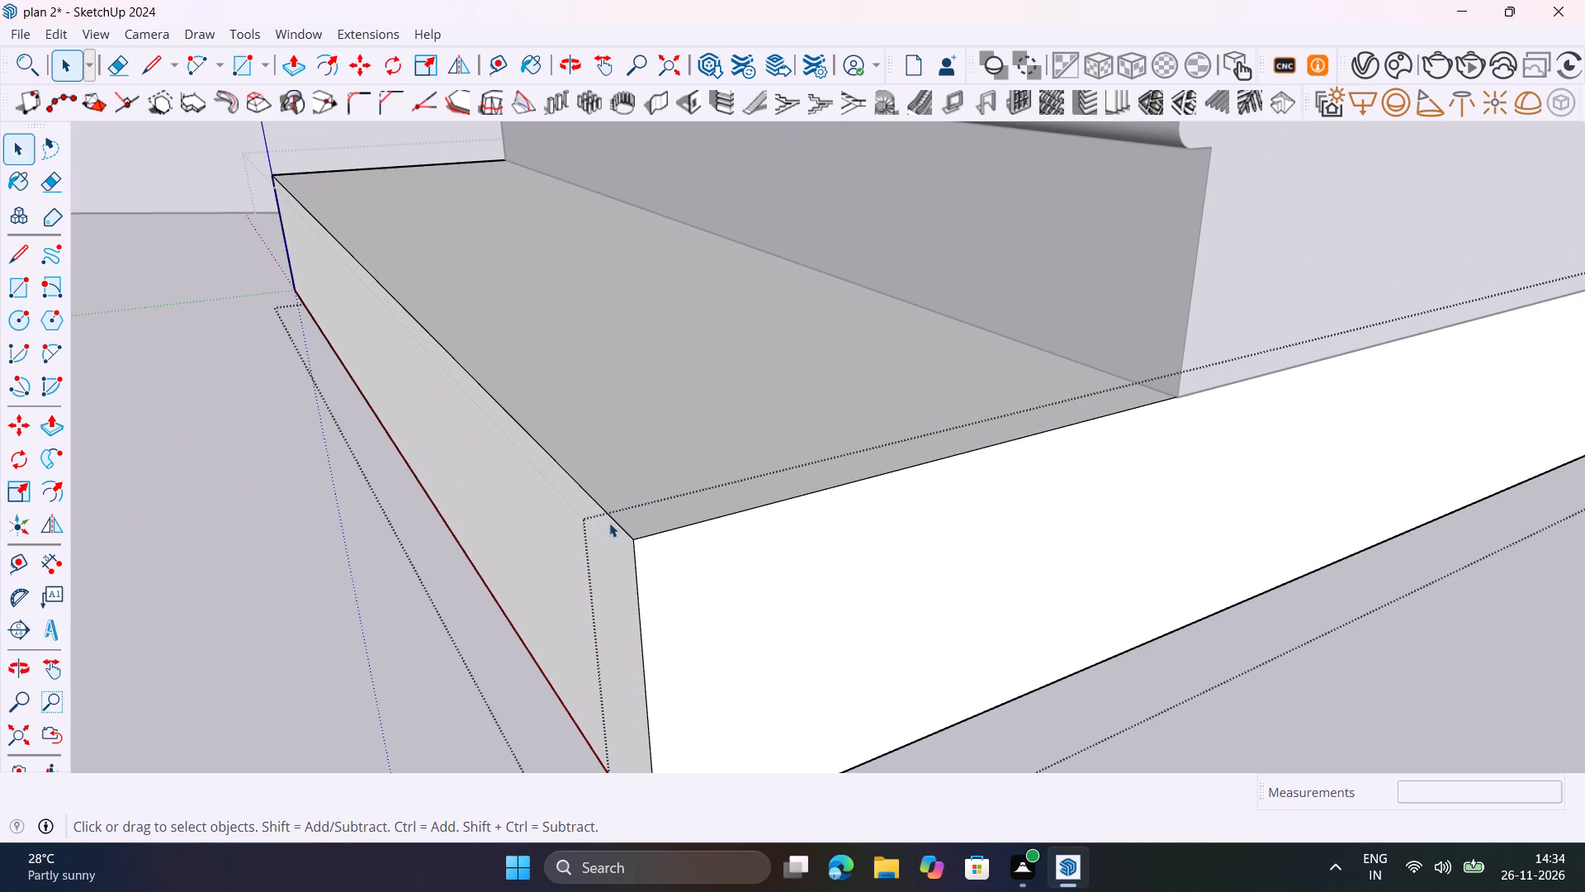
double_click(620, 526)
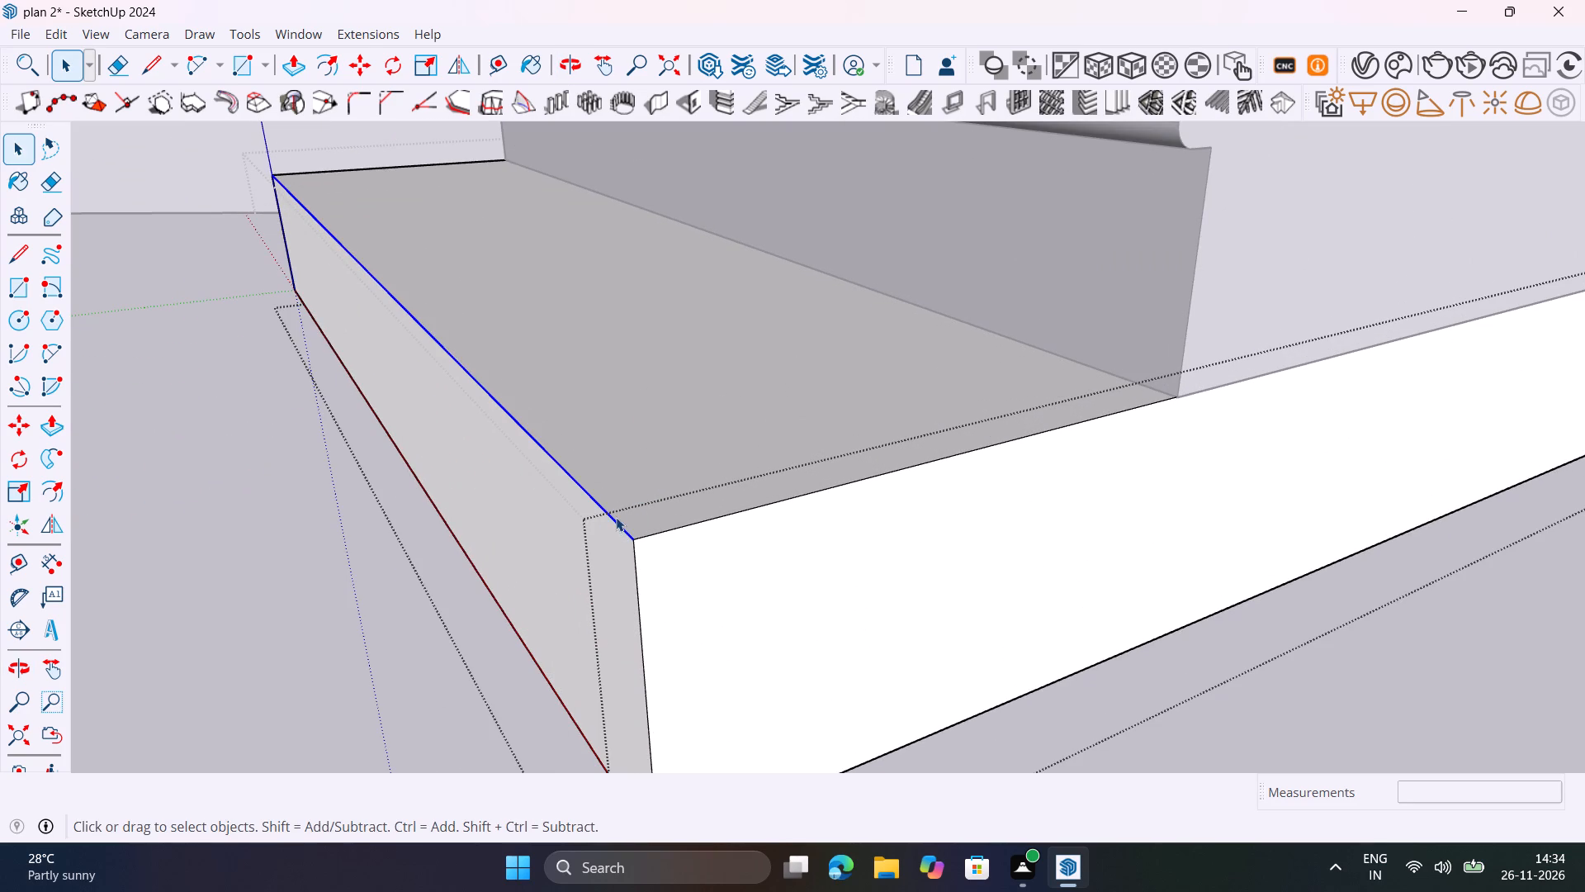
key(m)
click(634, 538)
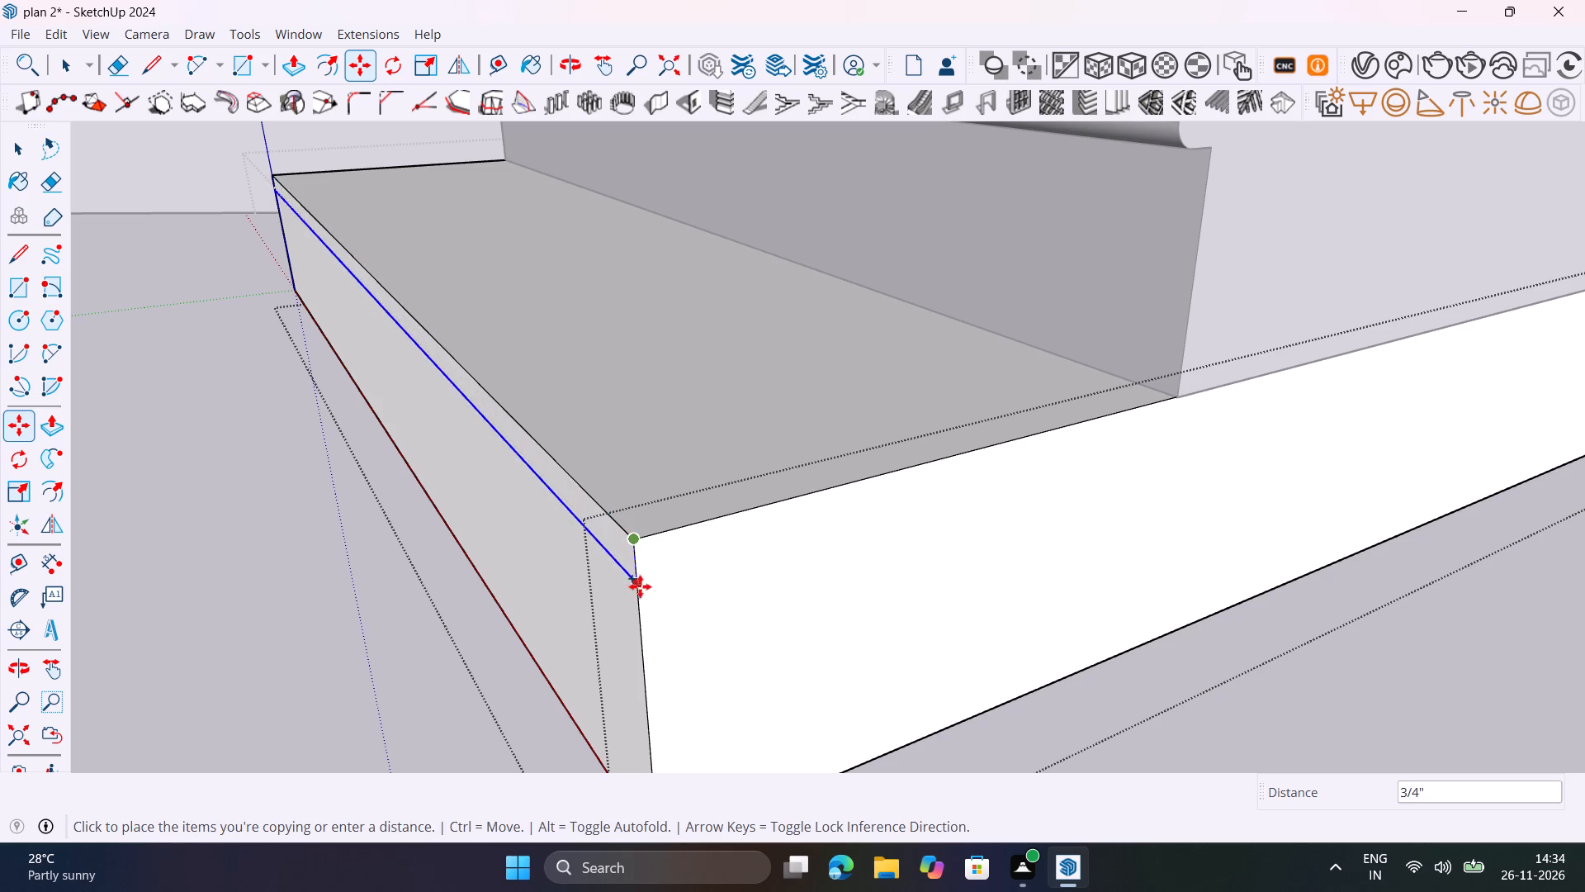
text(1")
key(Return)
key(space)
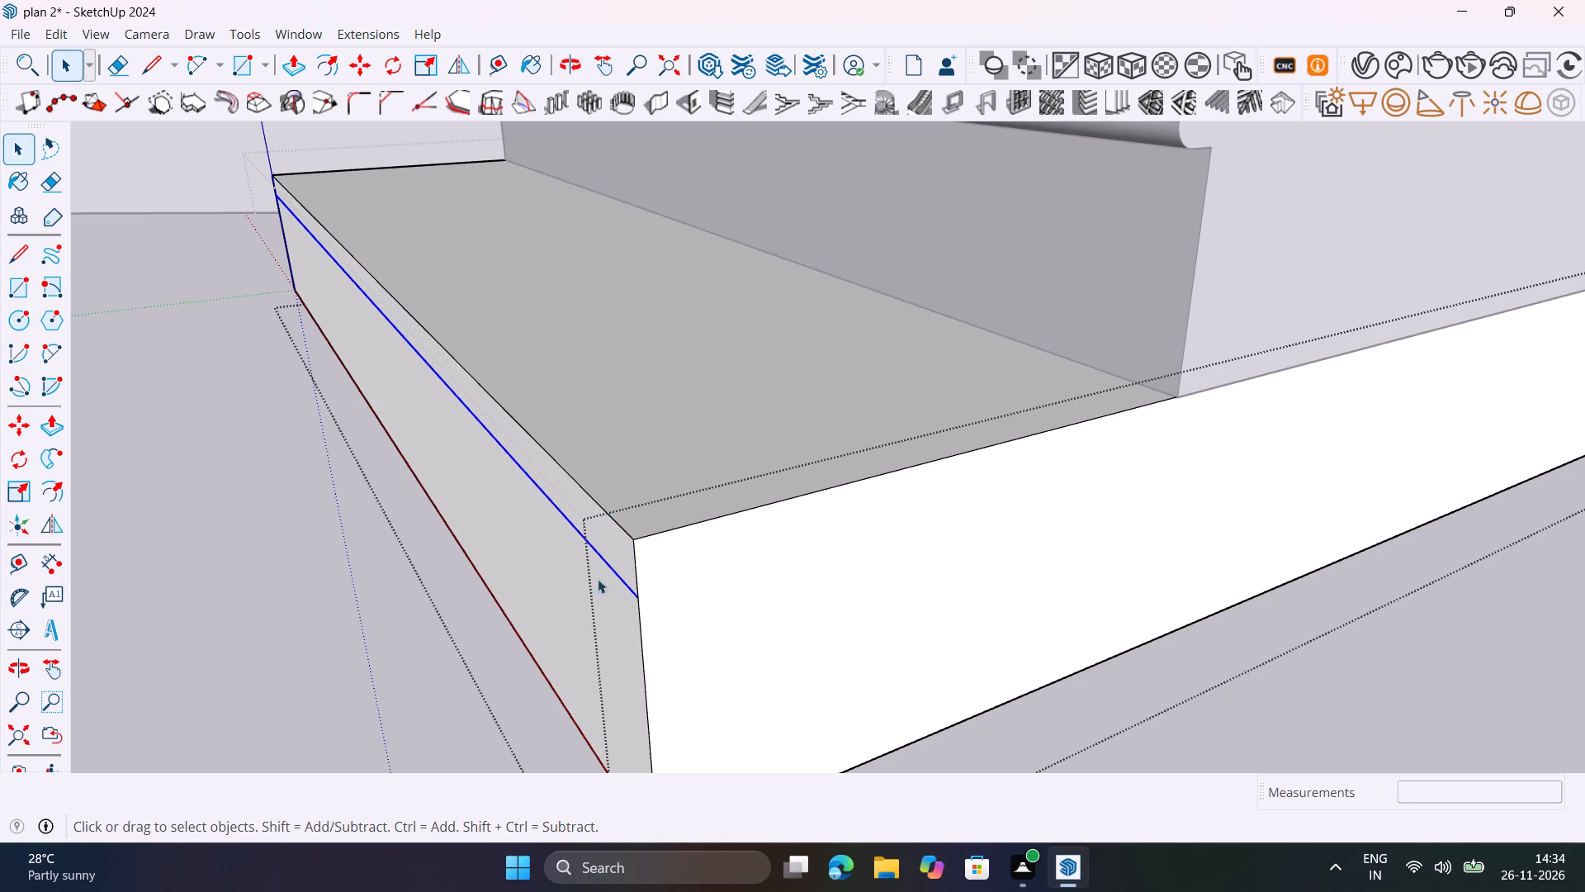
Push/Pull the narrow upper strip of the bottom step's front face outward 1" to form a projecting nosing.
click(621, 560)
key(p)
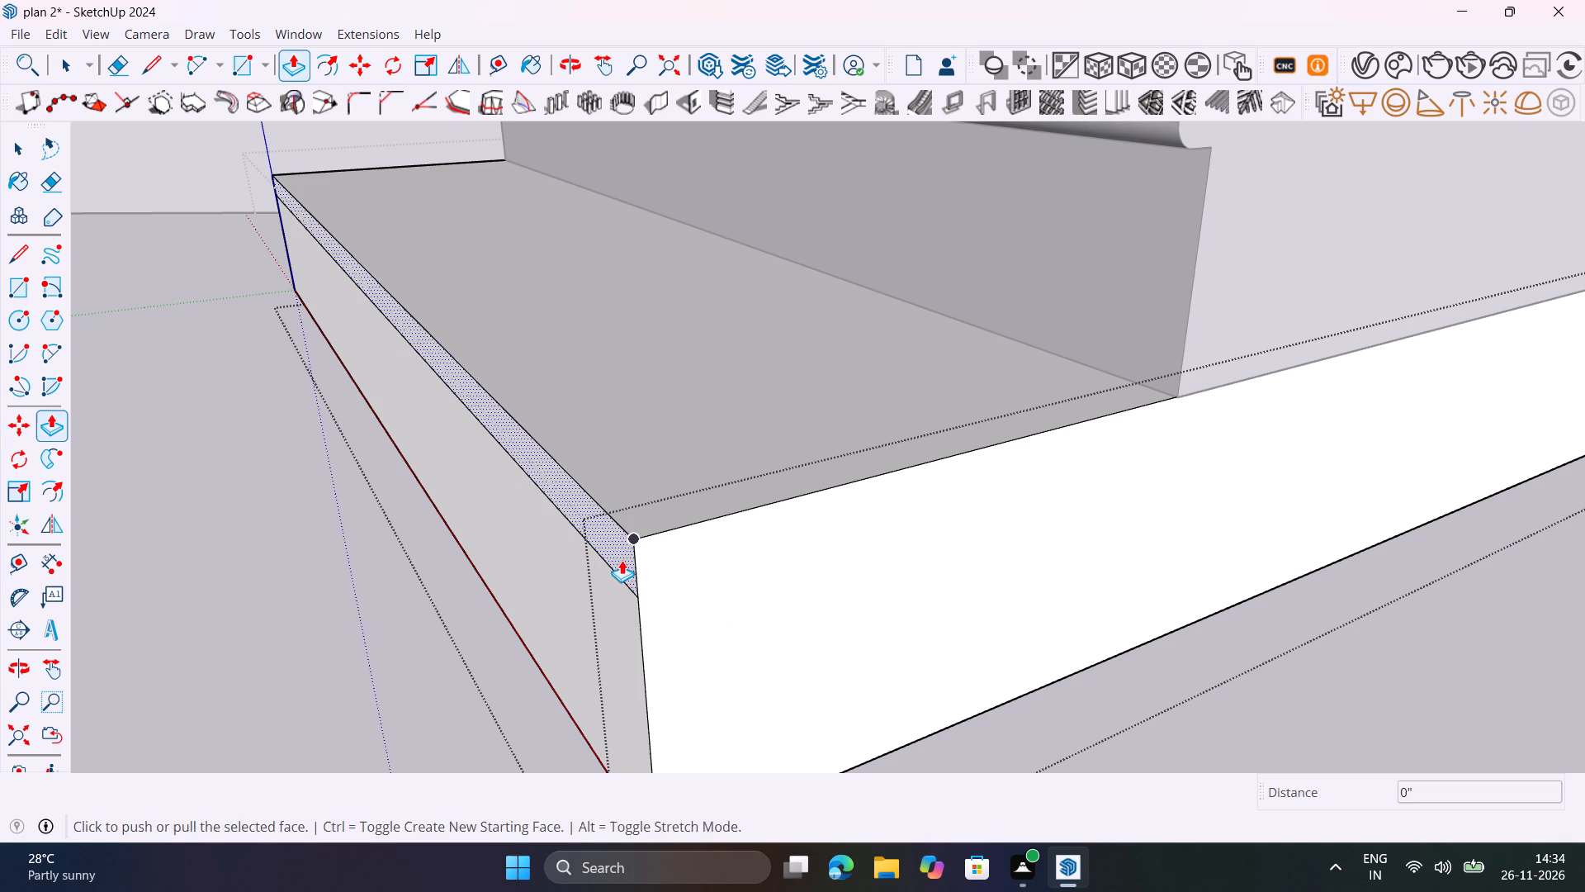
click(622, 560)
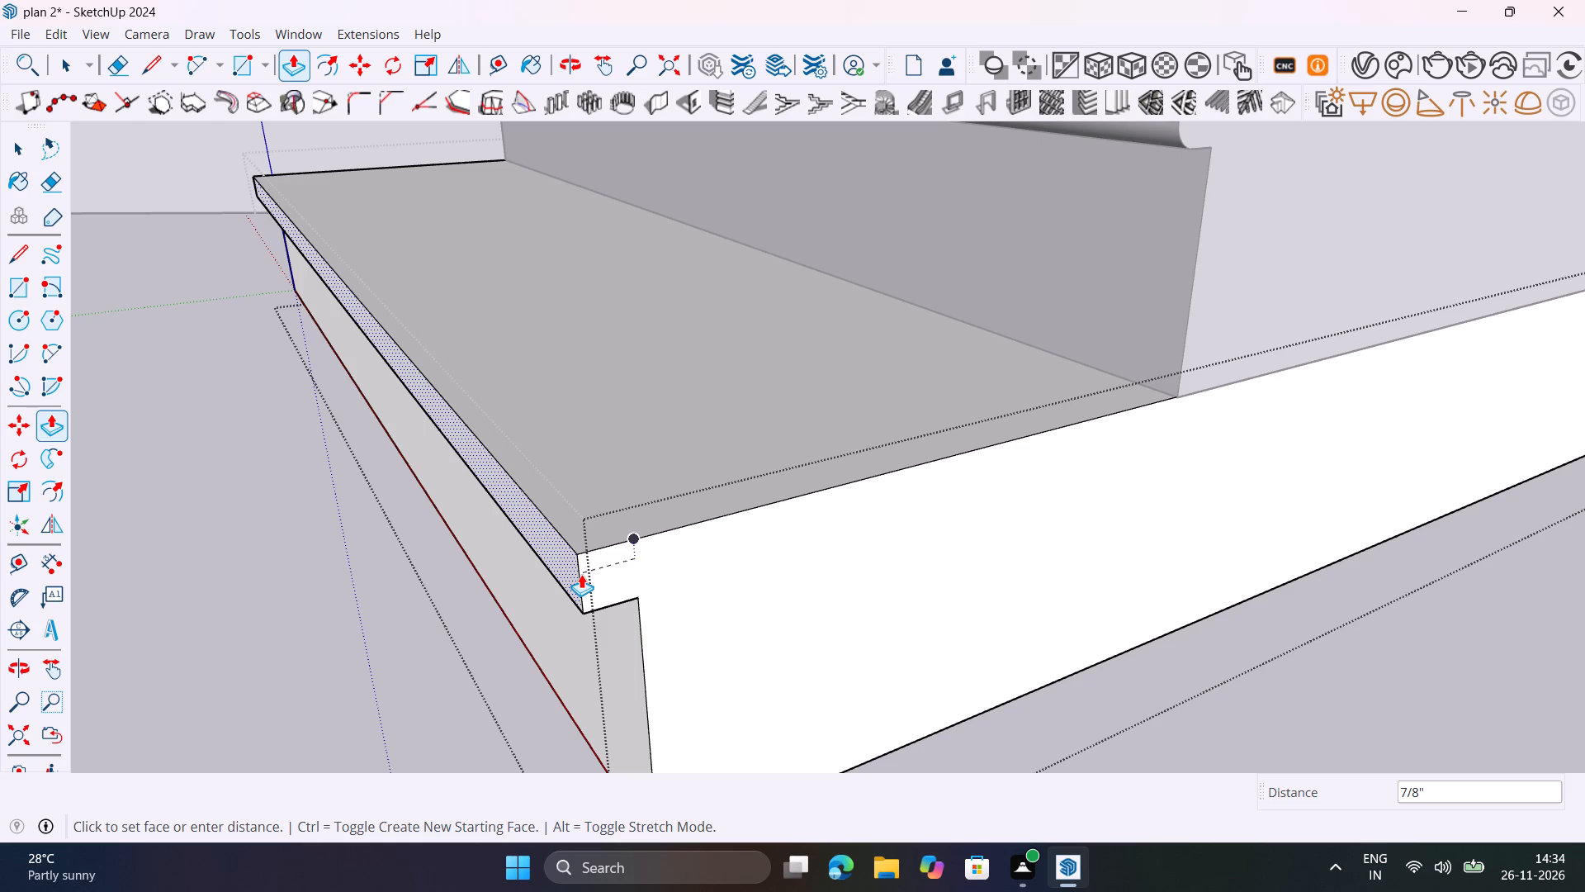
text(1")
key(Return)
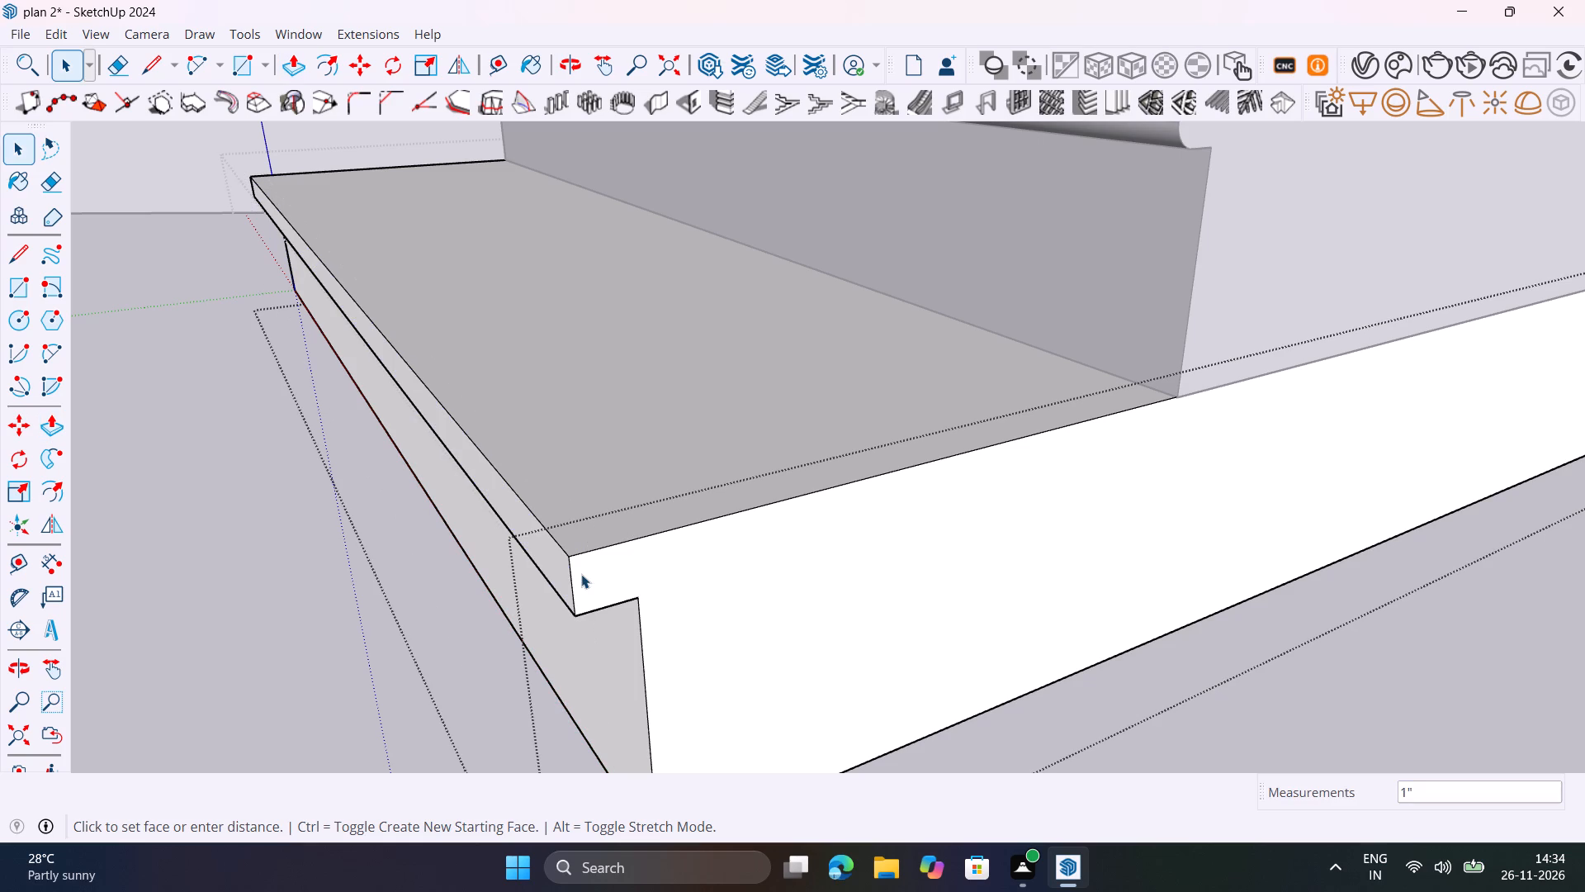
key(space)
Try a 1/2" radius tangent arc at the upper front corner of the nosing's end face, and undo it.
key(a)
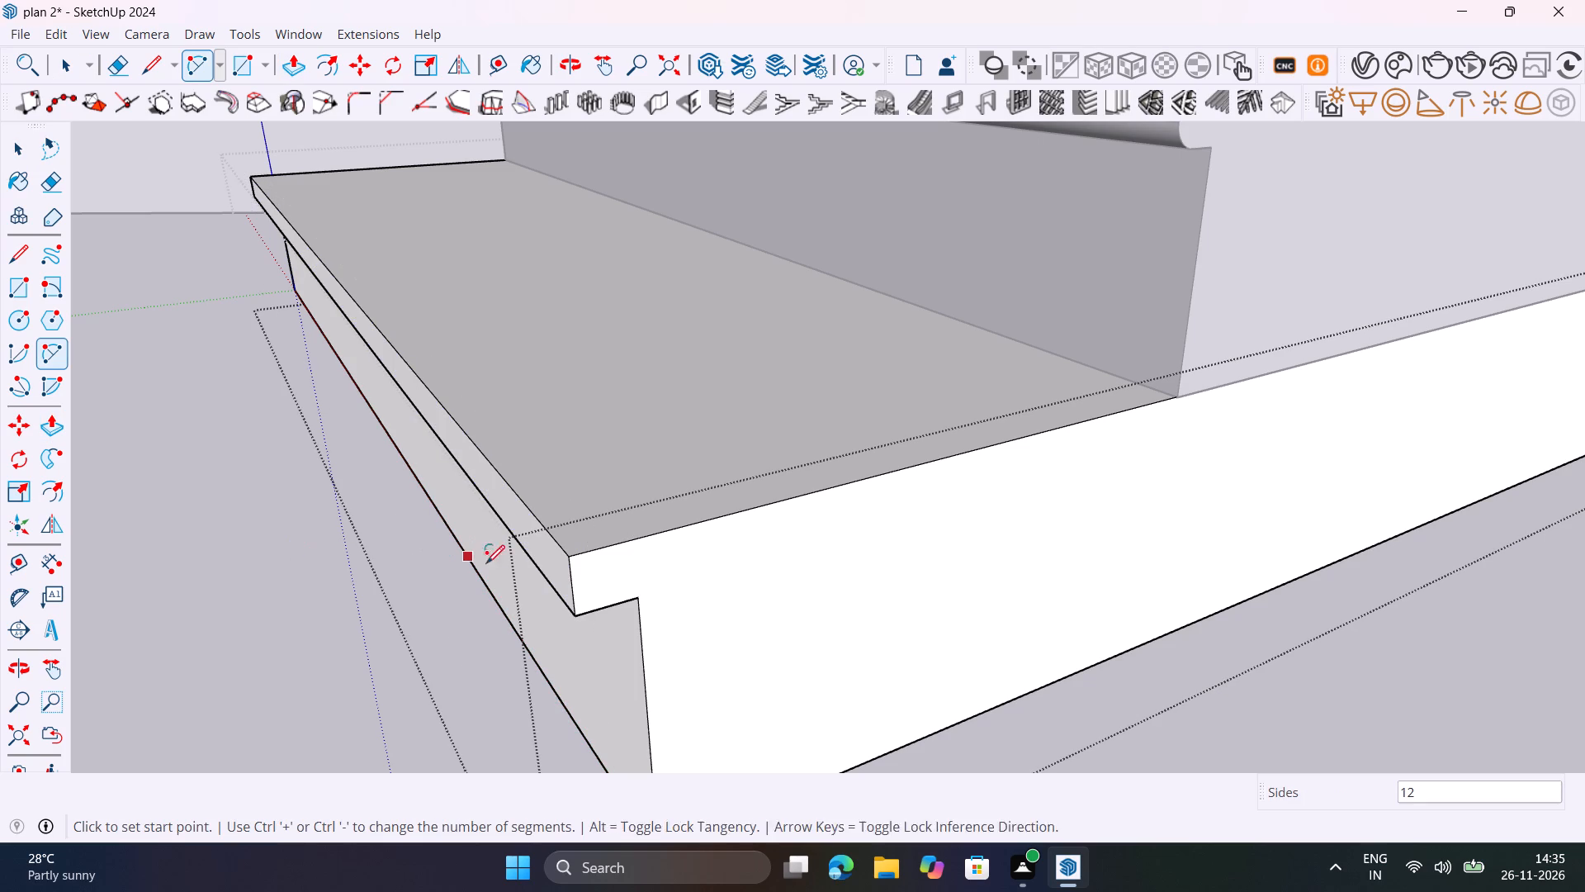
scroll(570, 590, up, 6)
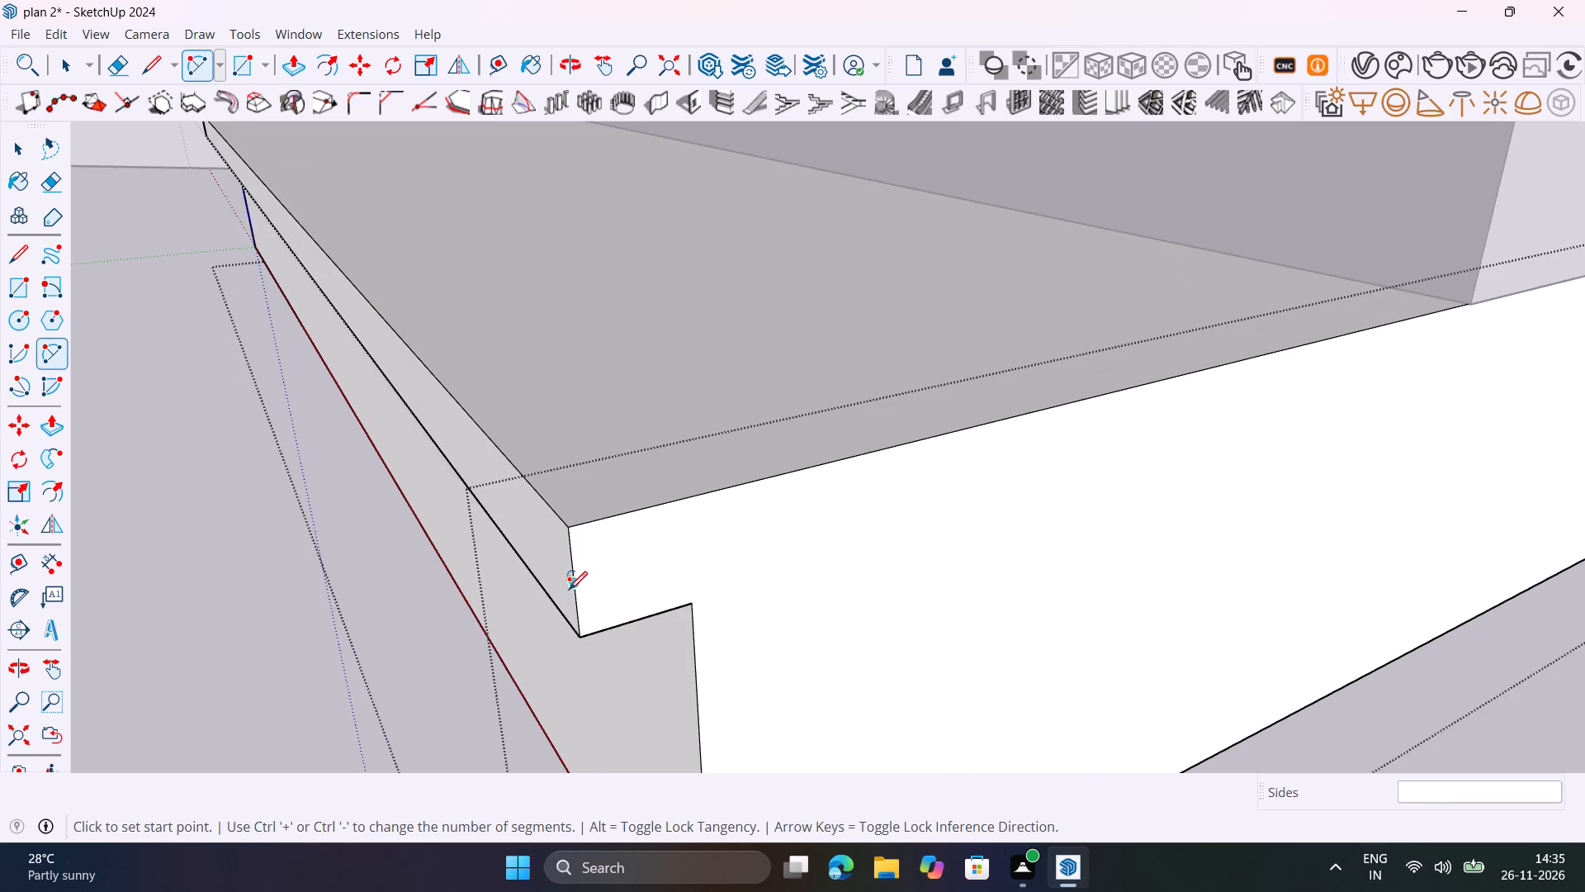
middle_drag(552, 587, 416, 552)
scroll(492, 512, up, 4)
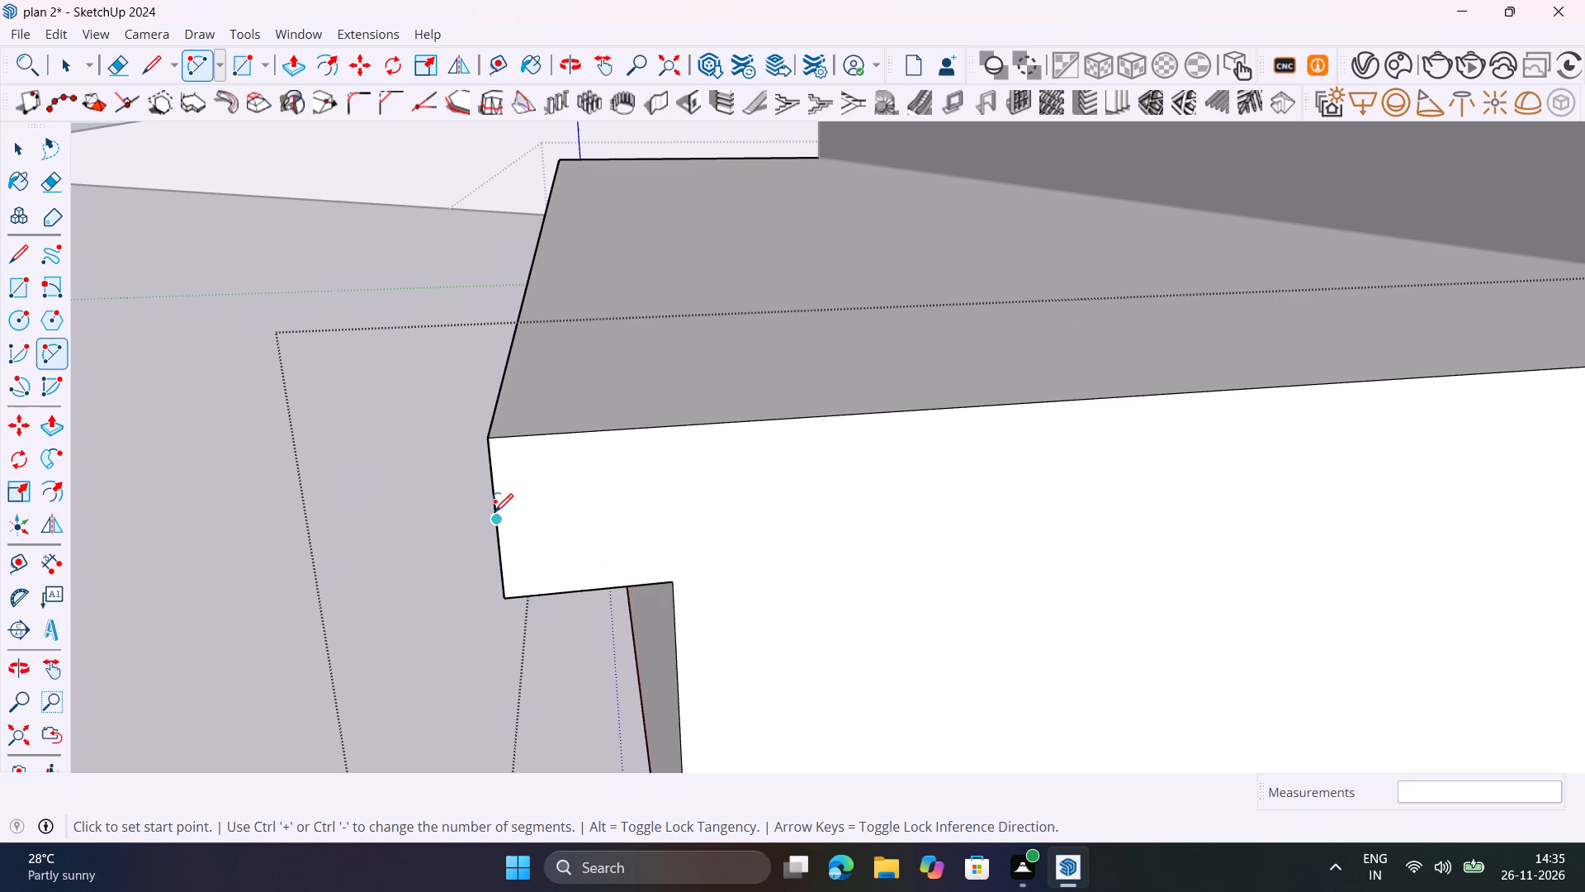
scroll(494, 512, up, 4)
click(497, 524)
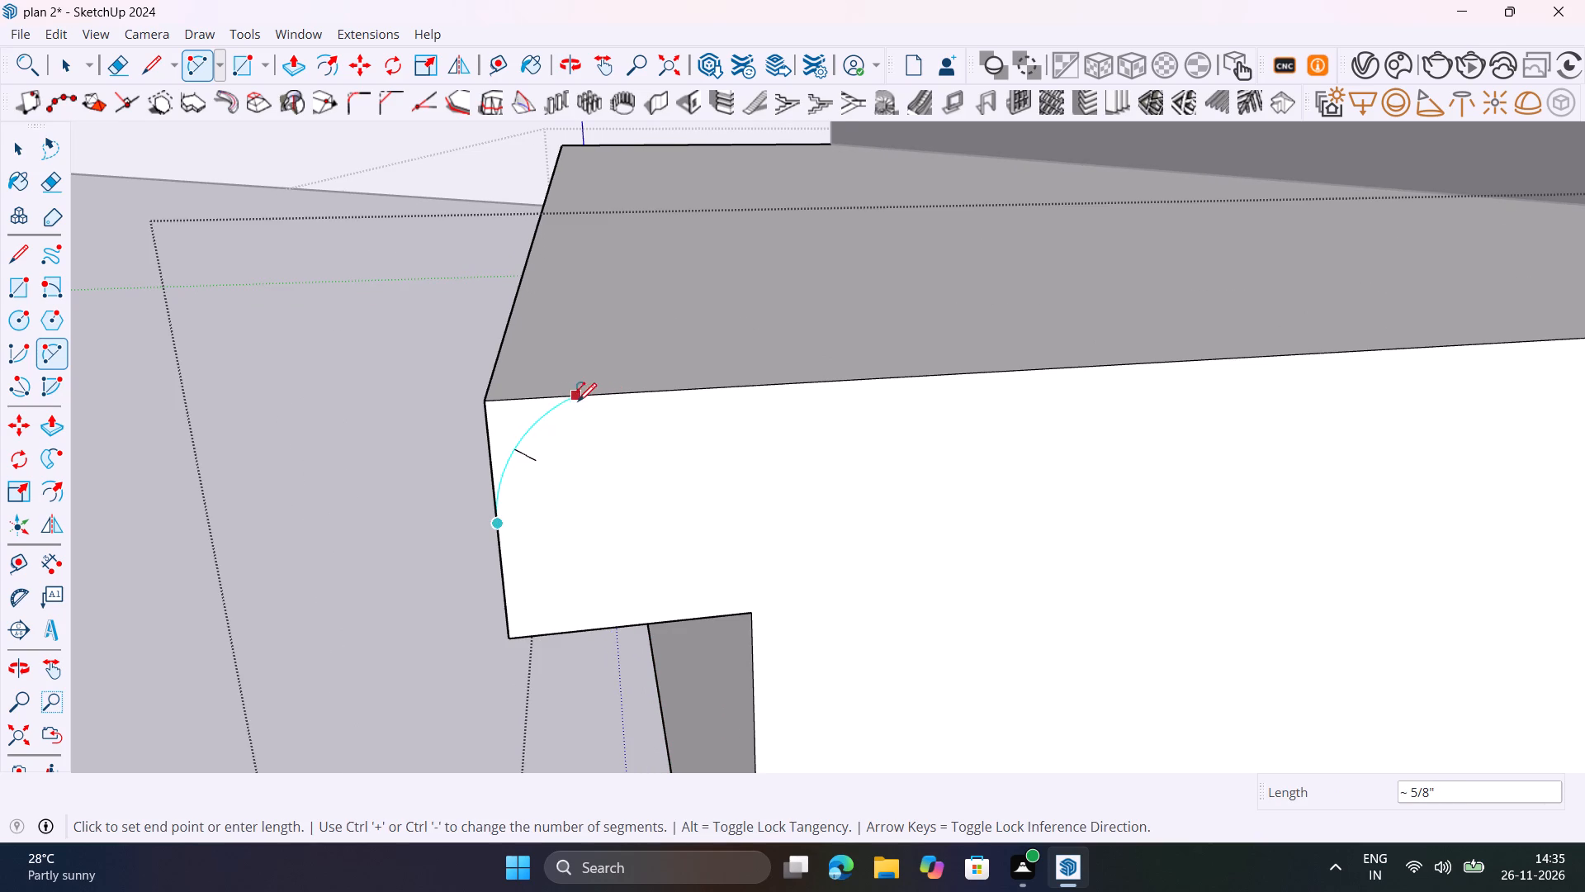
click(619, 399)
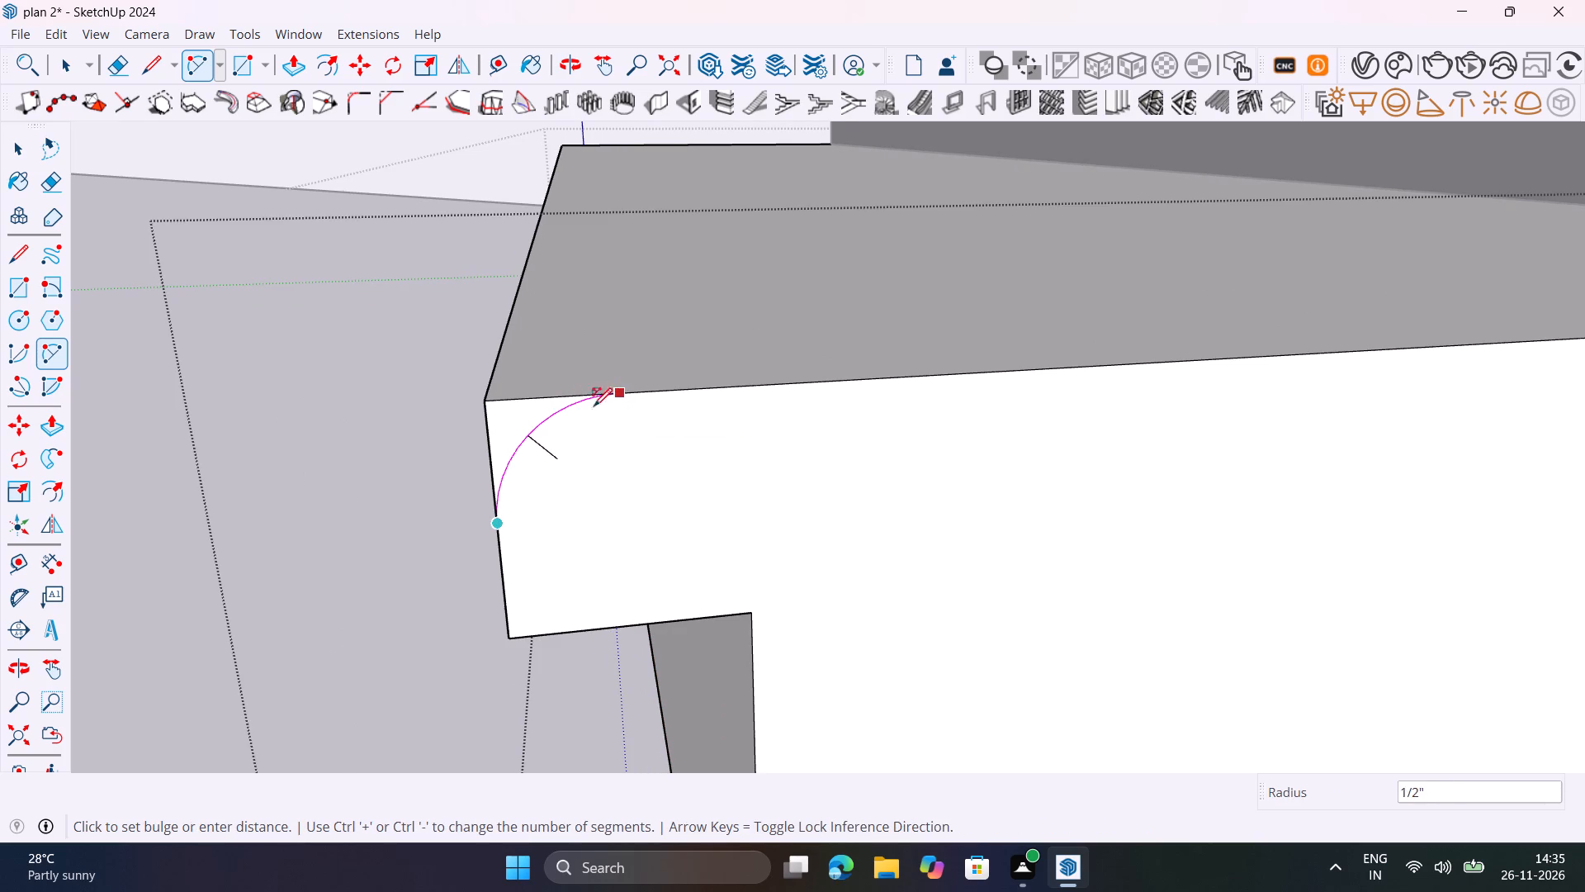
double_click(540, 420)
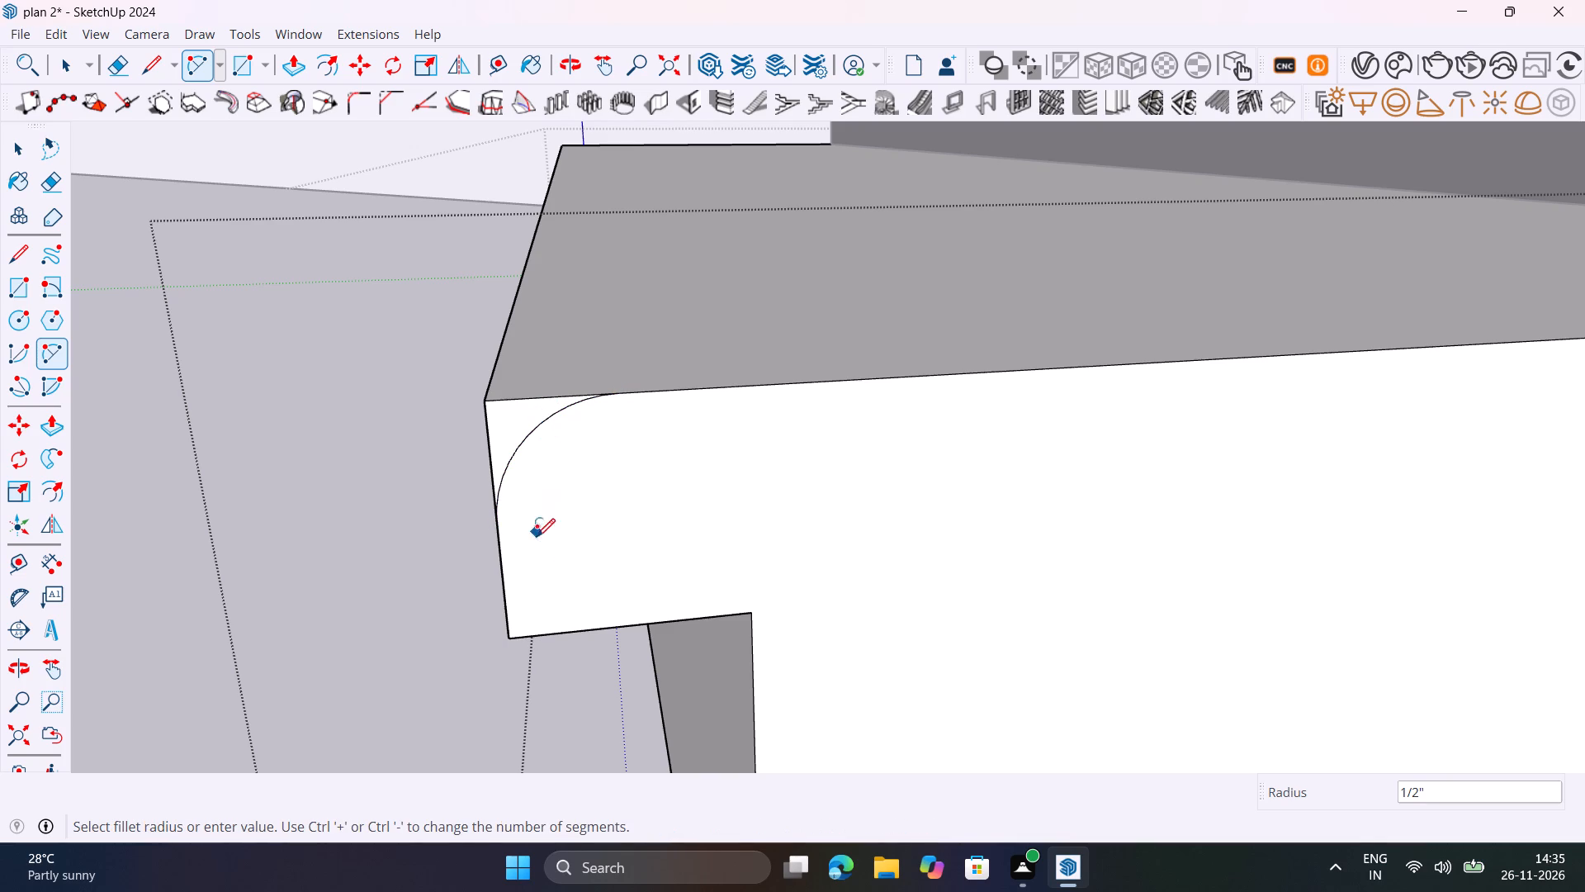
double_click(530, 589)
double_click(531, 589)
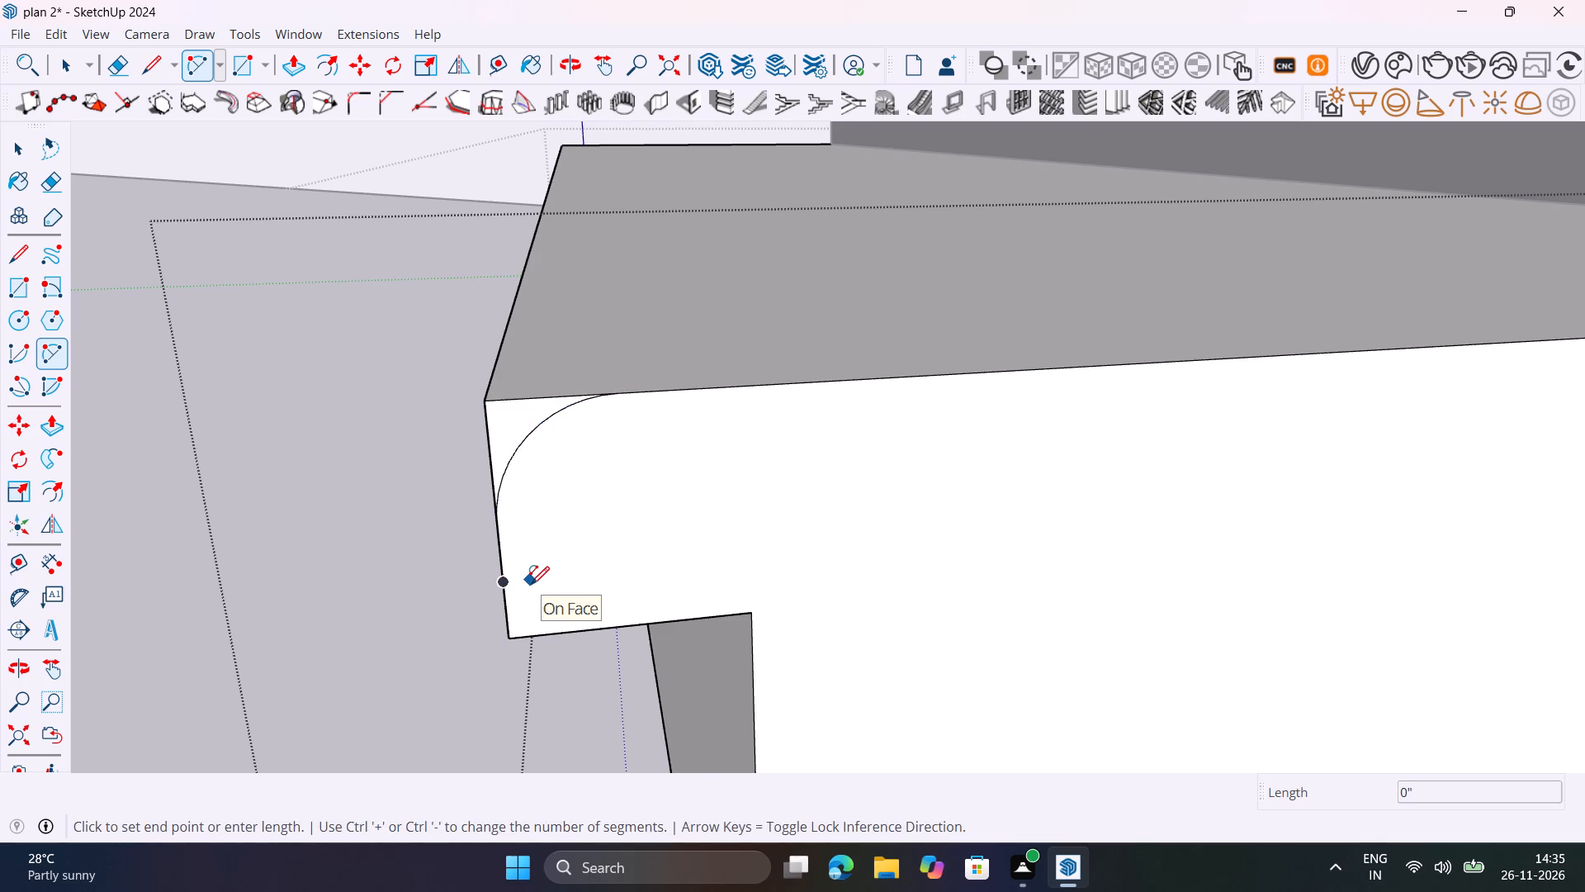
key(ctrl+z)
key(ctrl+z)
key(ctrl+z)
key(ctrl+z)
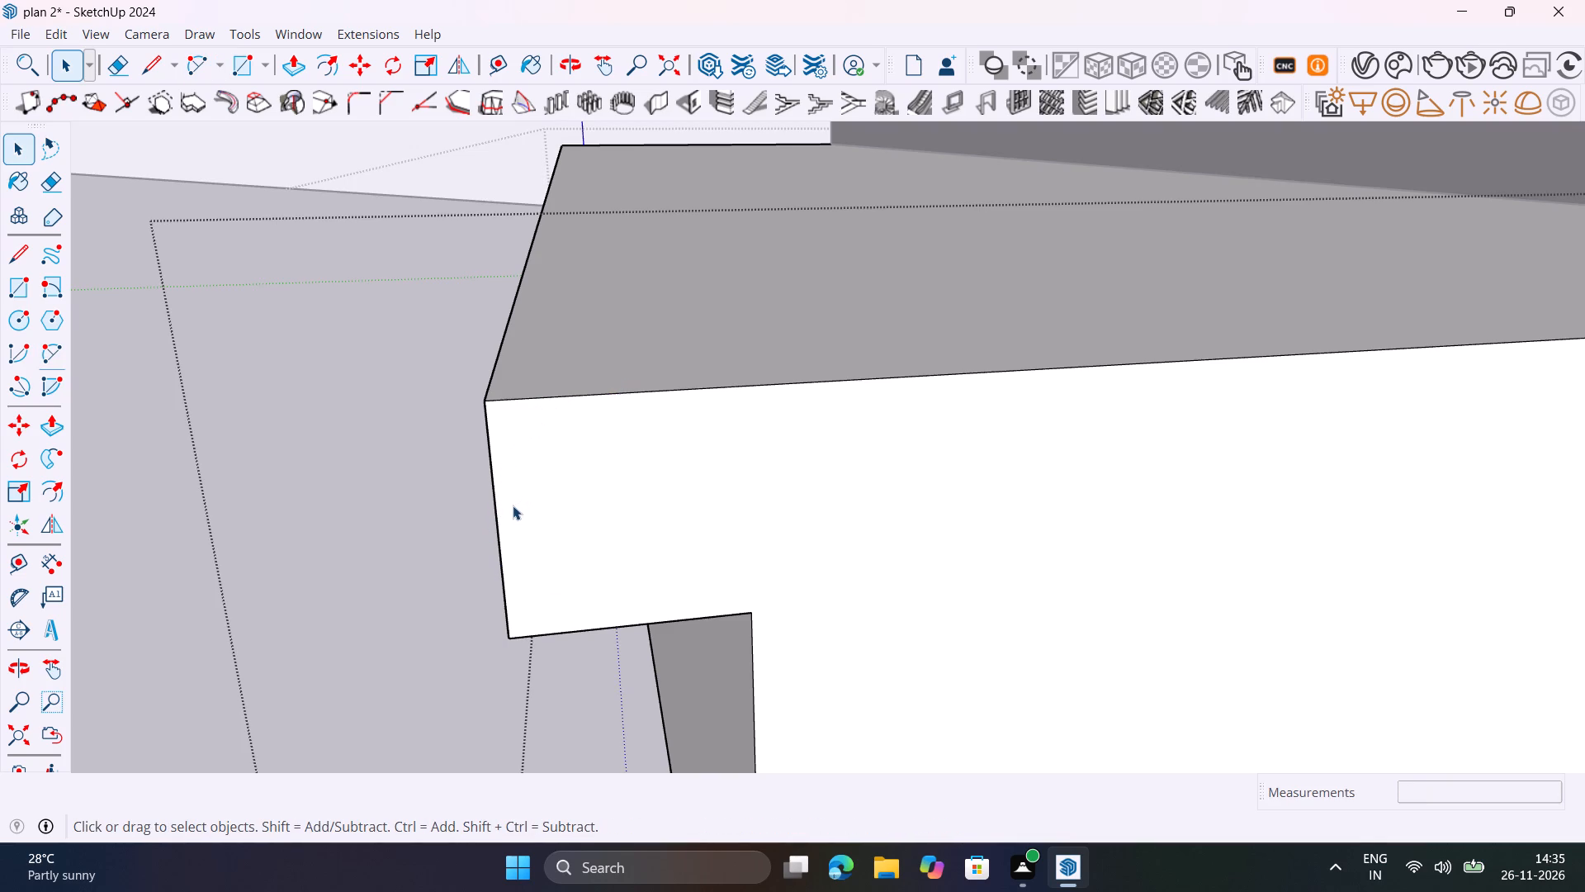
Draw 1/2" radius tangent arcs at the upper and lower corners of the nosing's end face, both starting from its front edge's midpoint.
key(a)
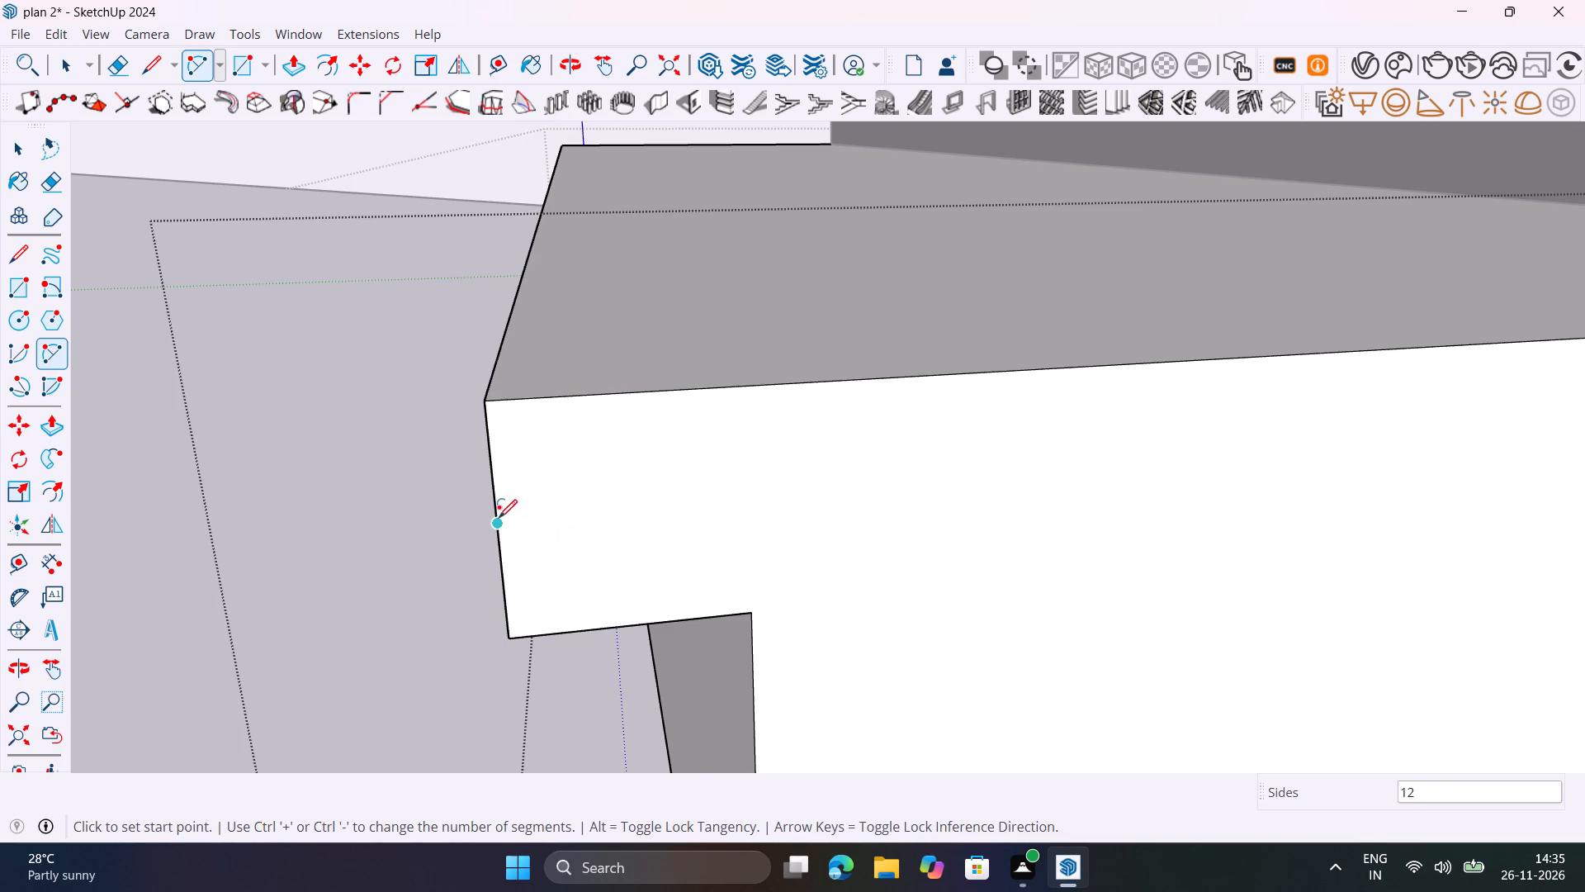
click(499, 523)
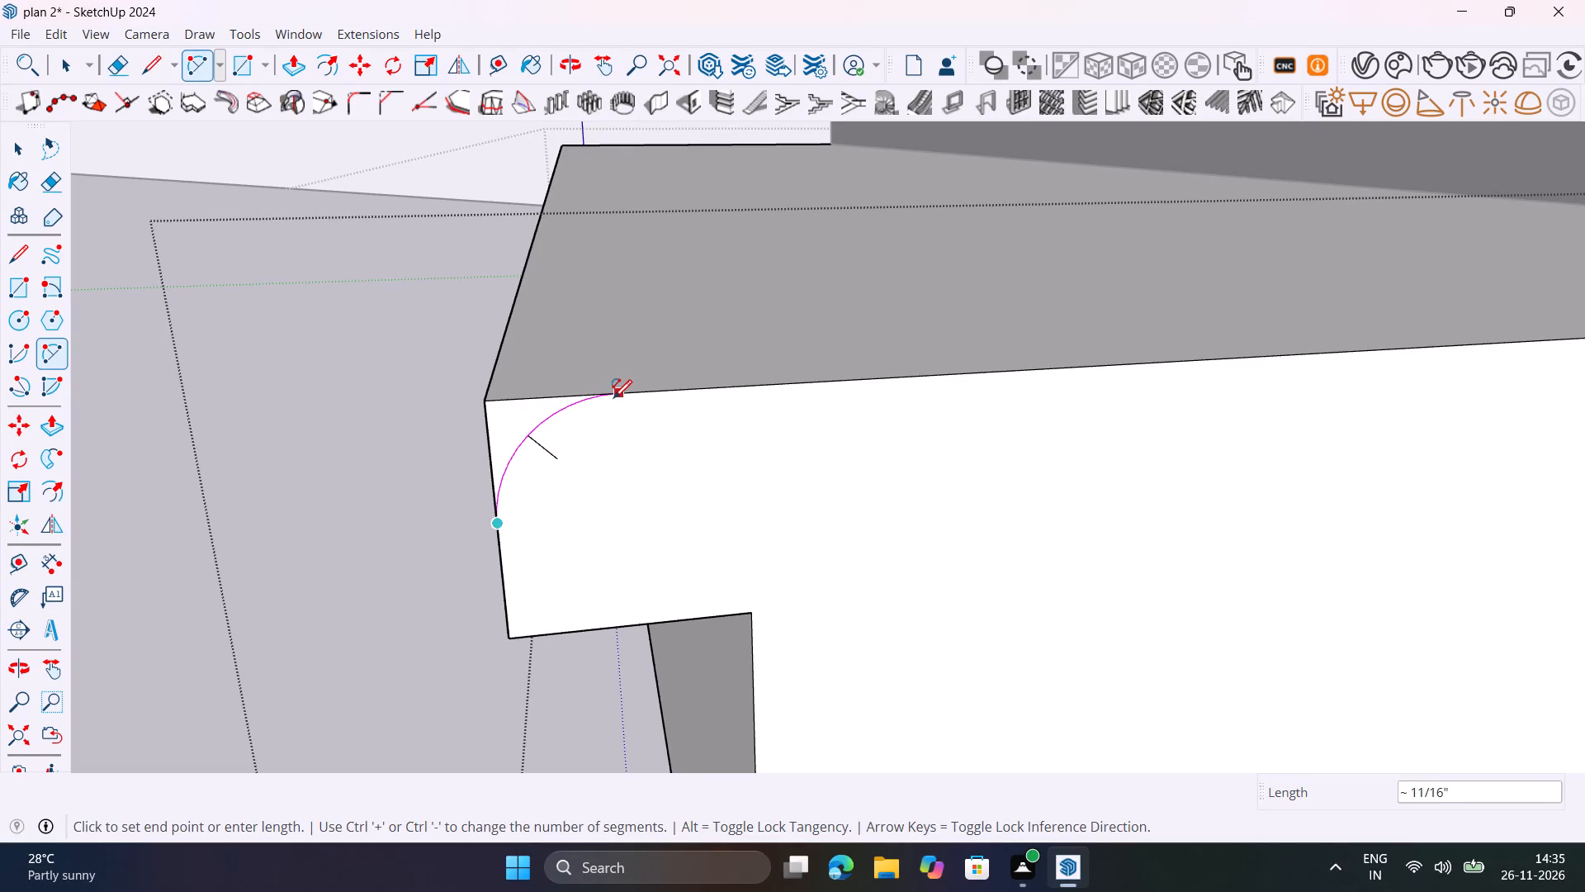
click(613, 398)
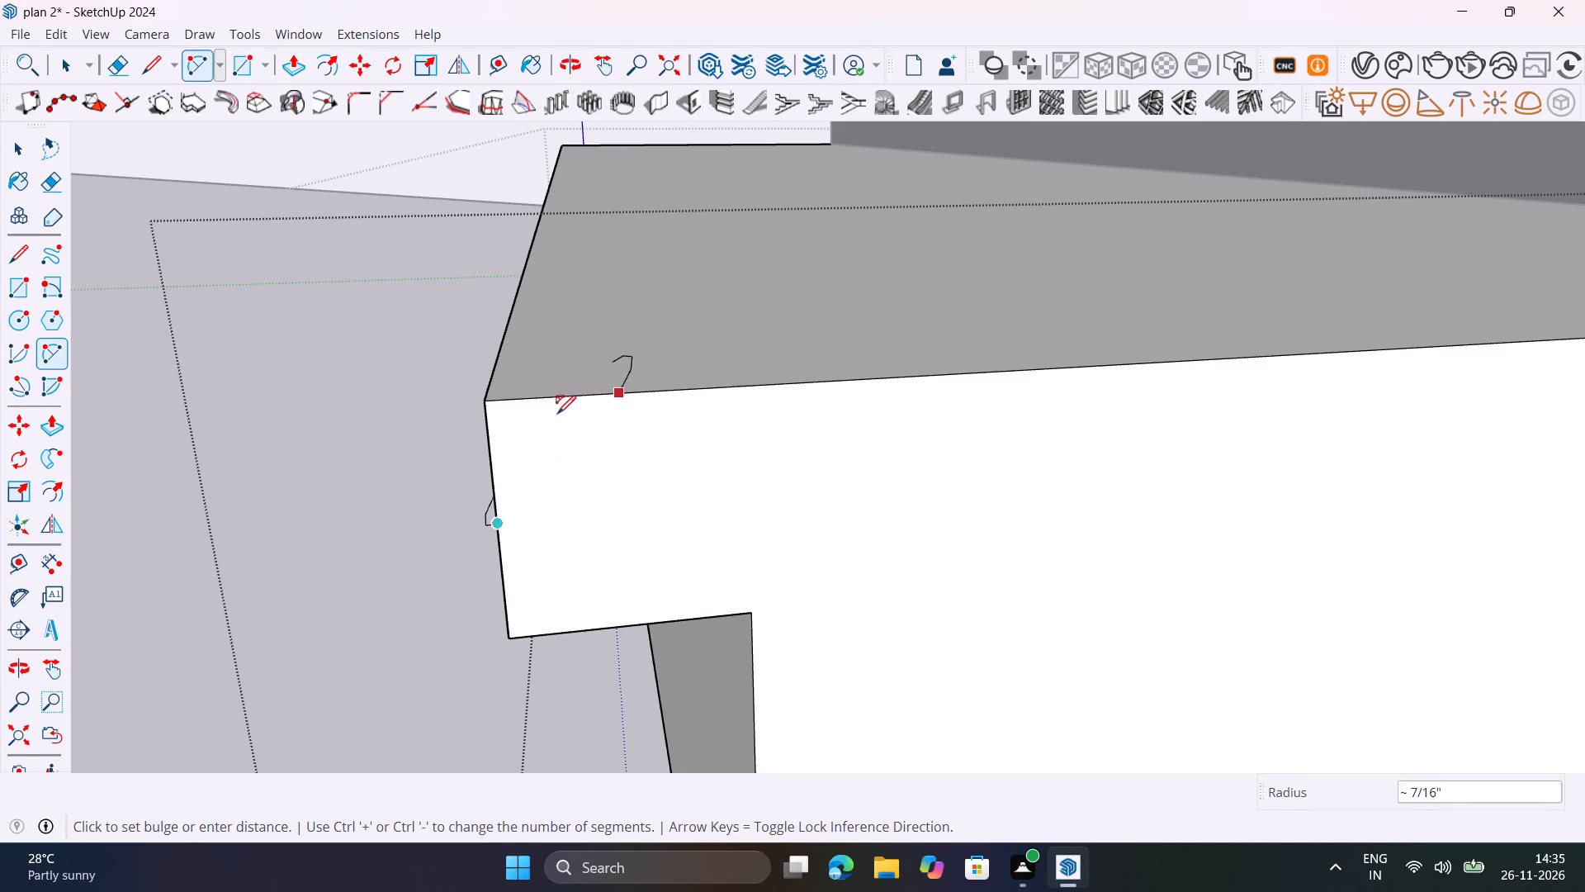
double_click(542, 421)
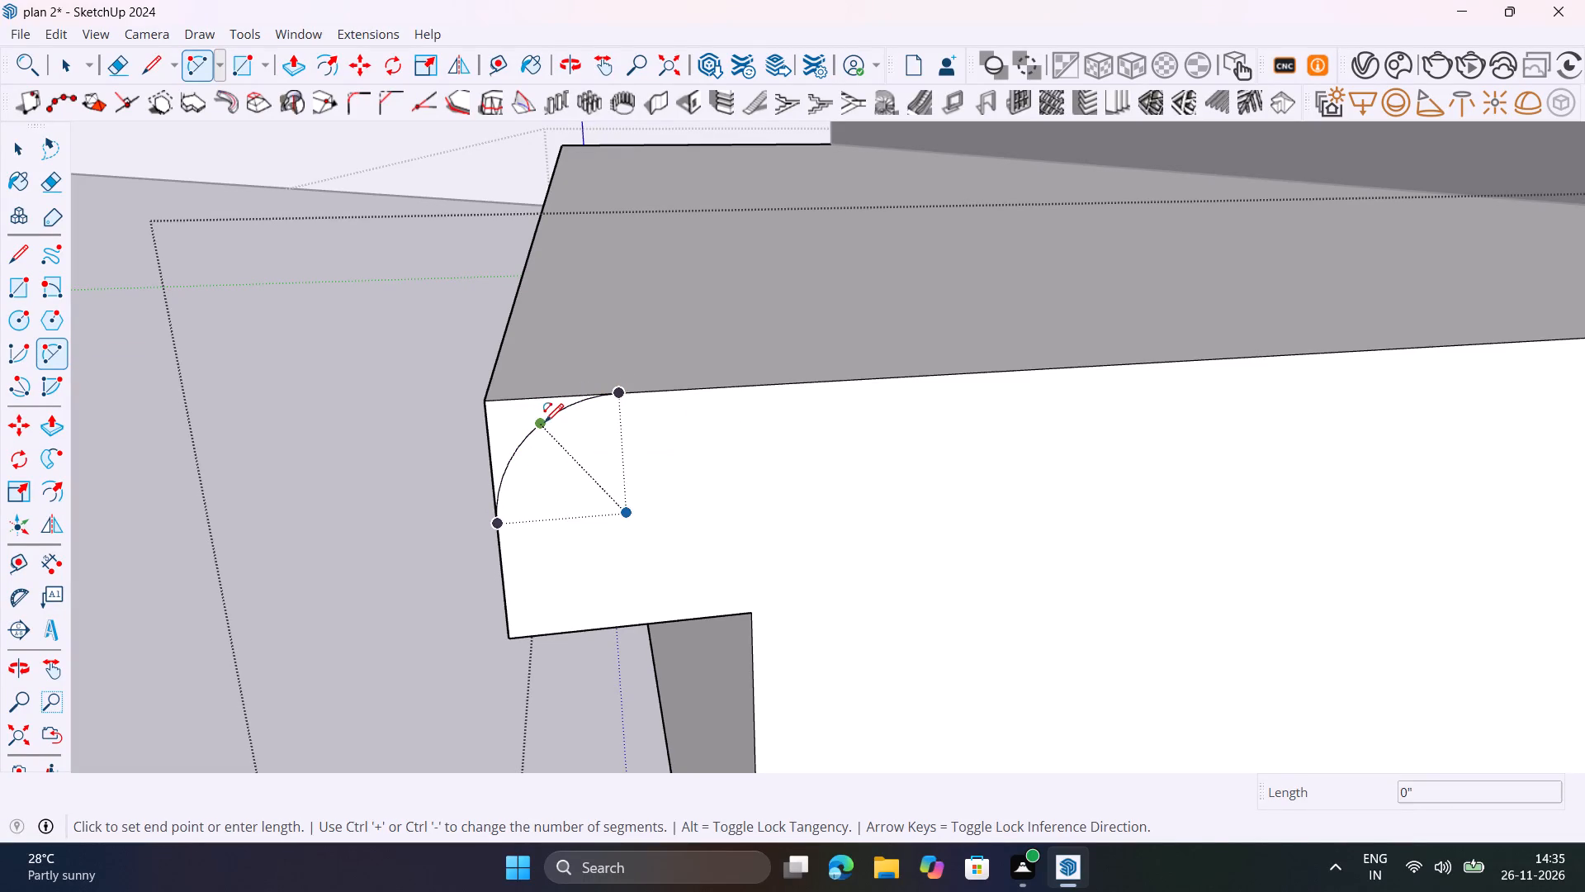
key(Escape)
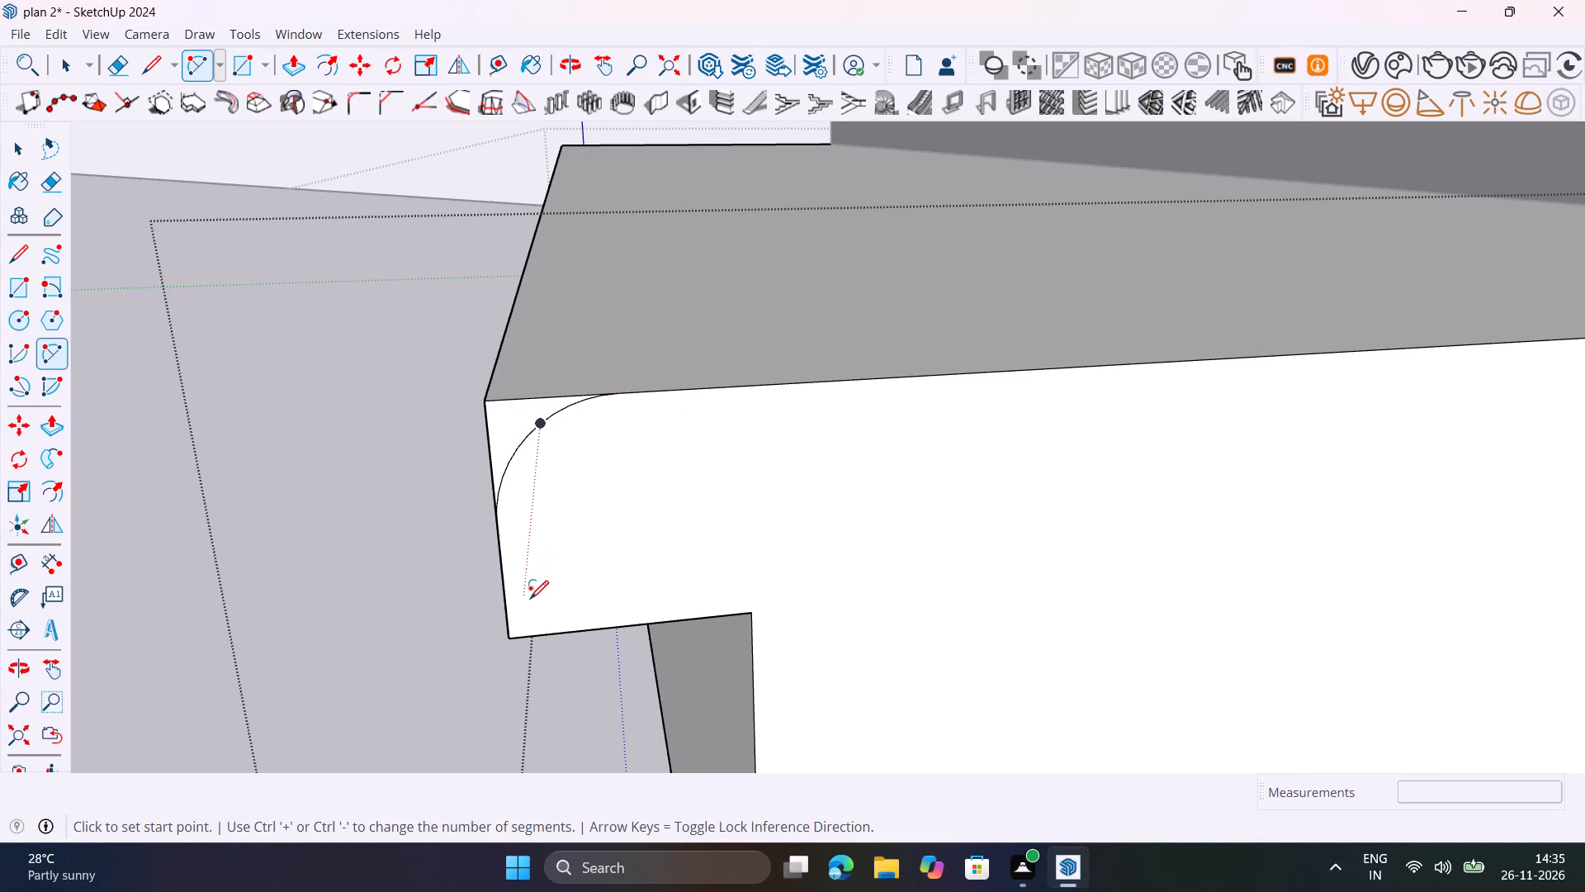
double_click(526, 607)
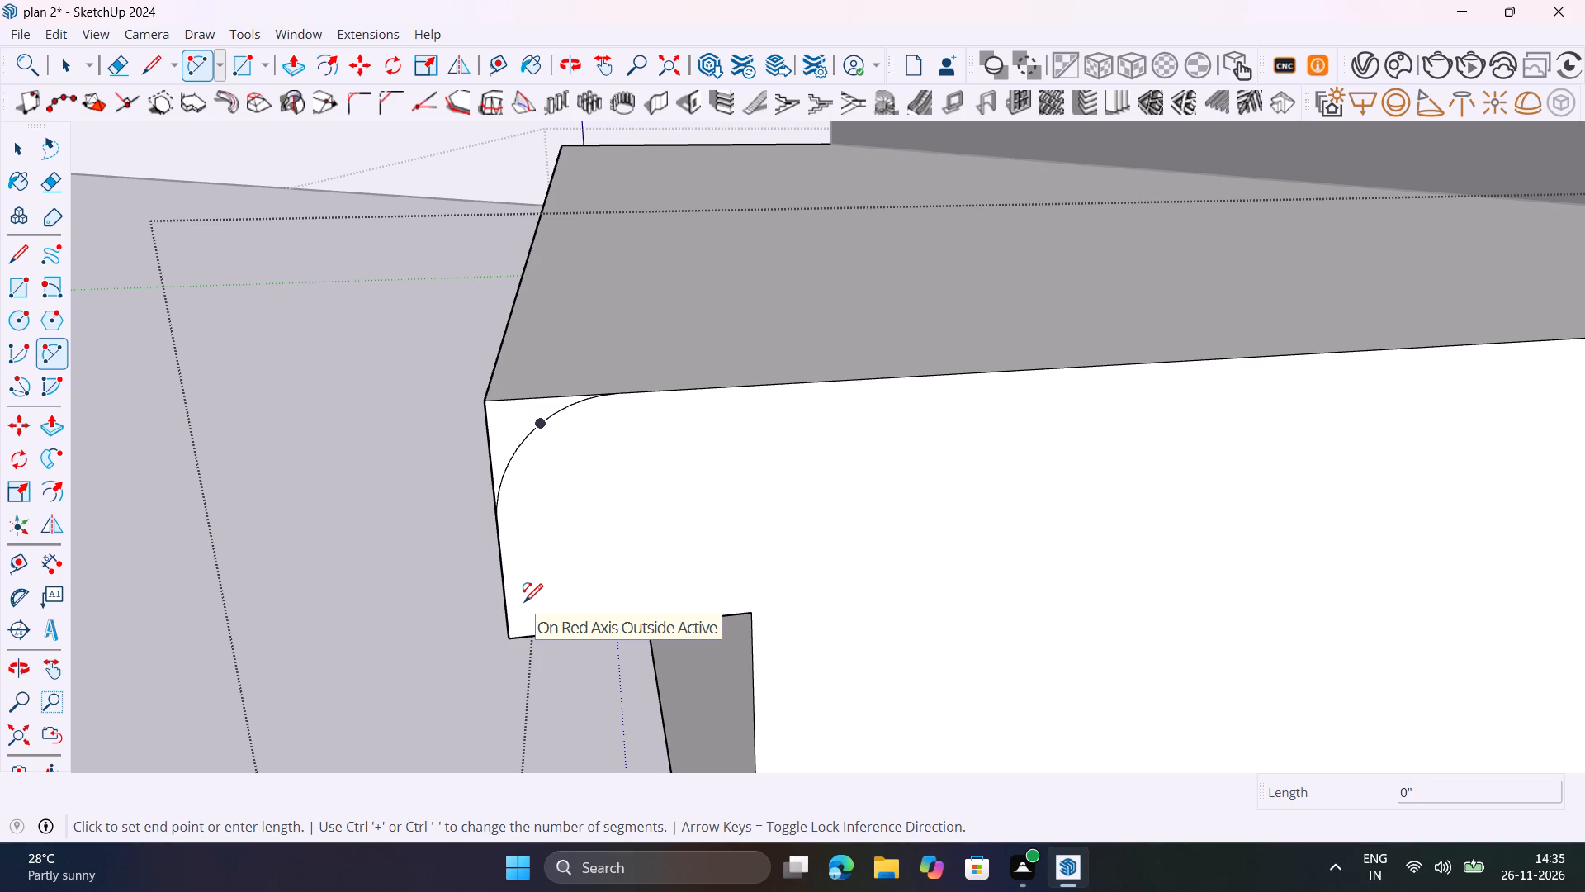
key(a)
click(494, 519)
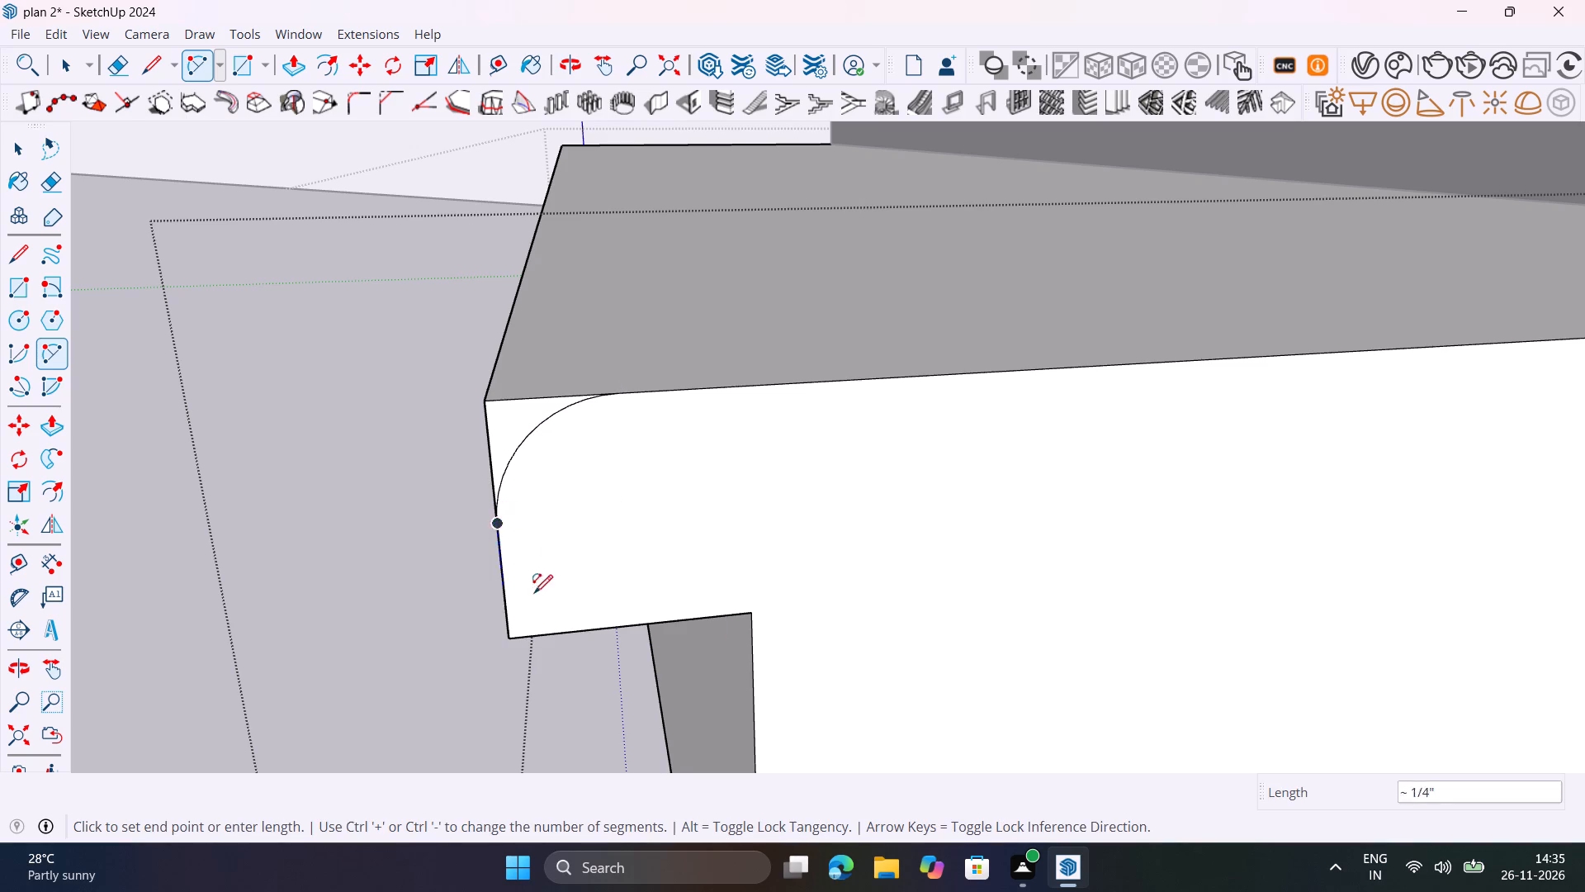
click(623, 628)
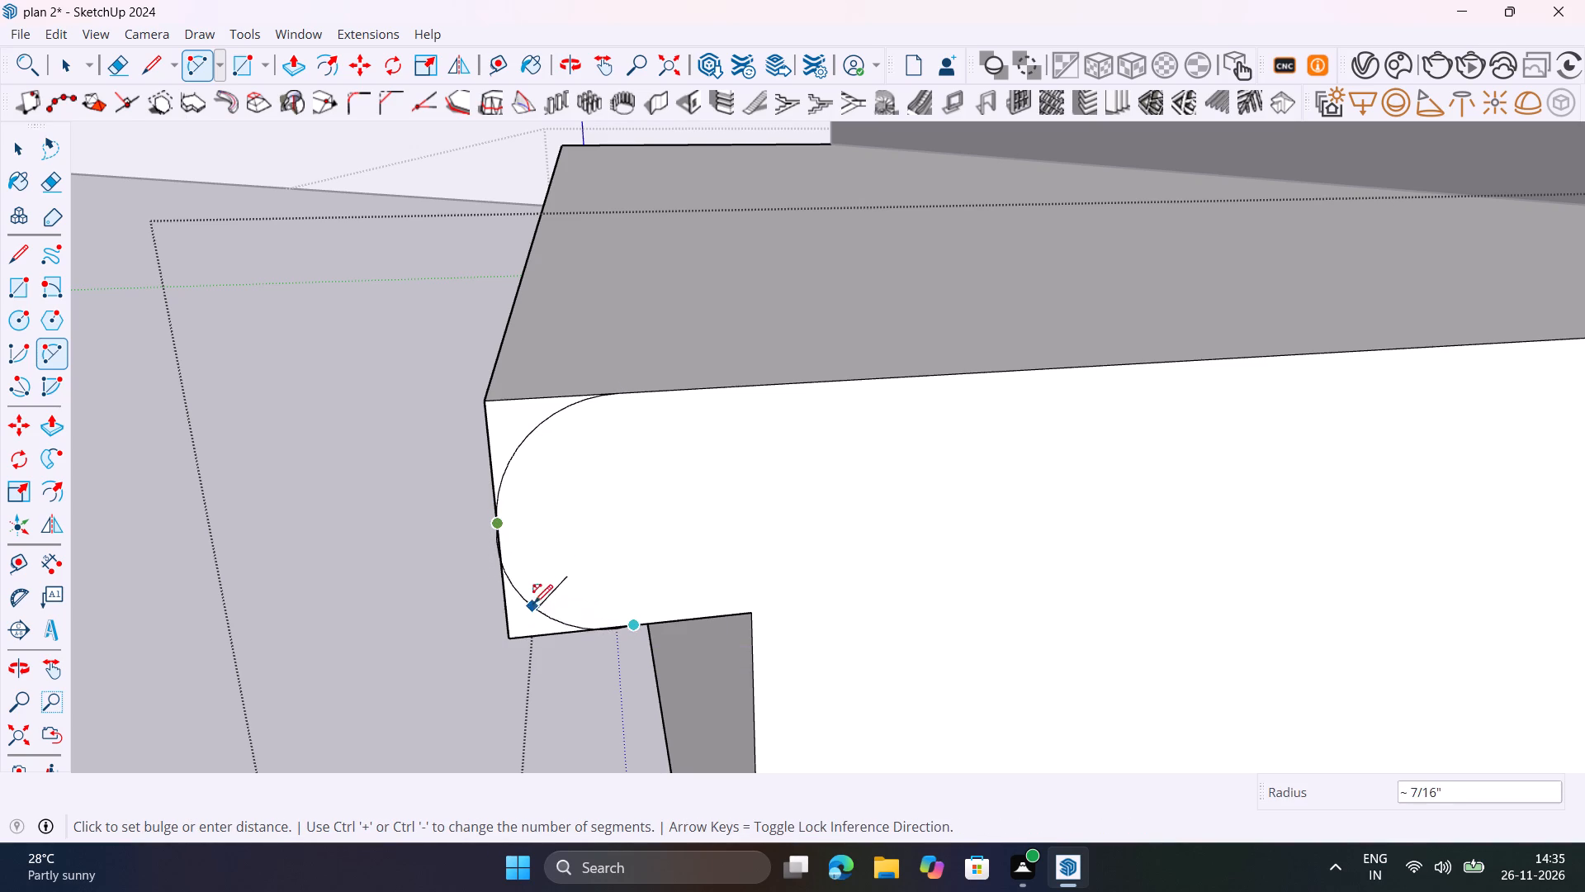
double_click(531, 591)
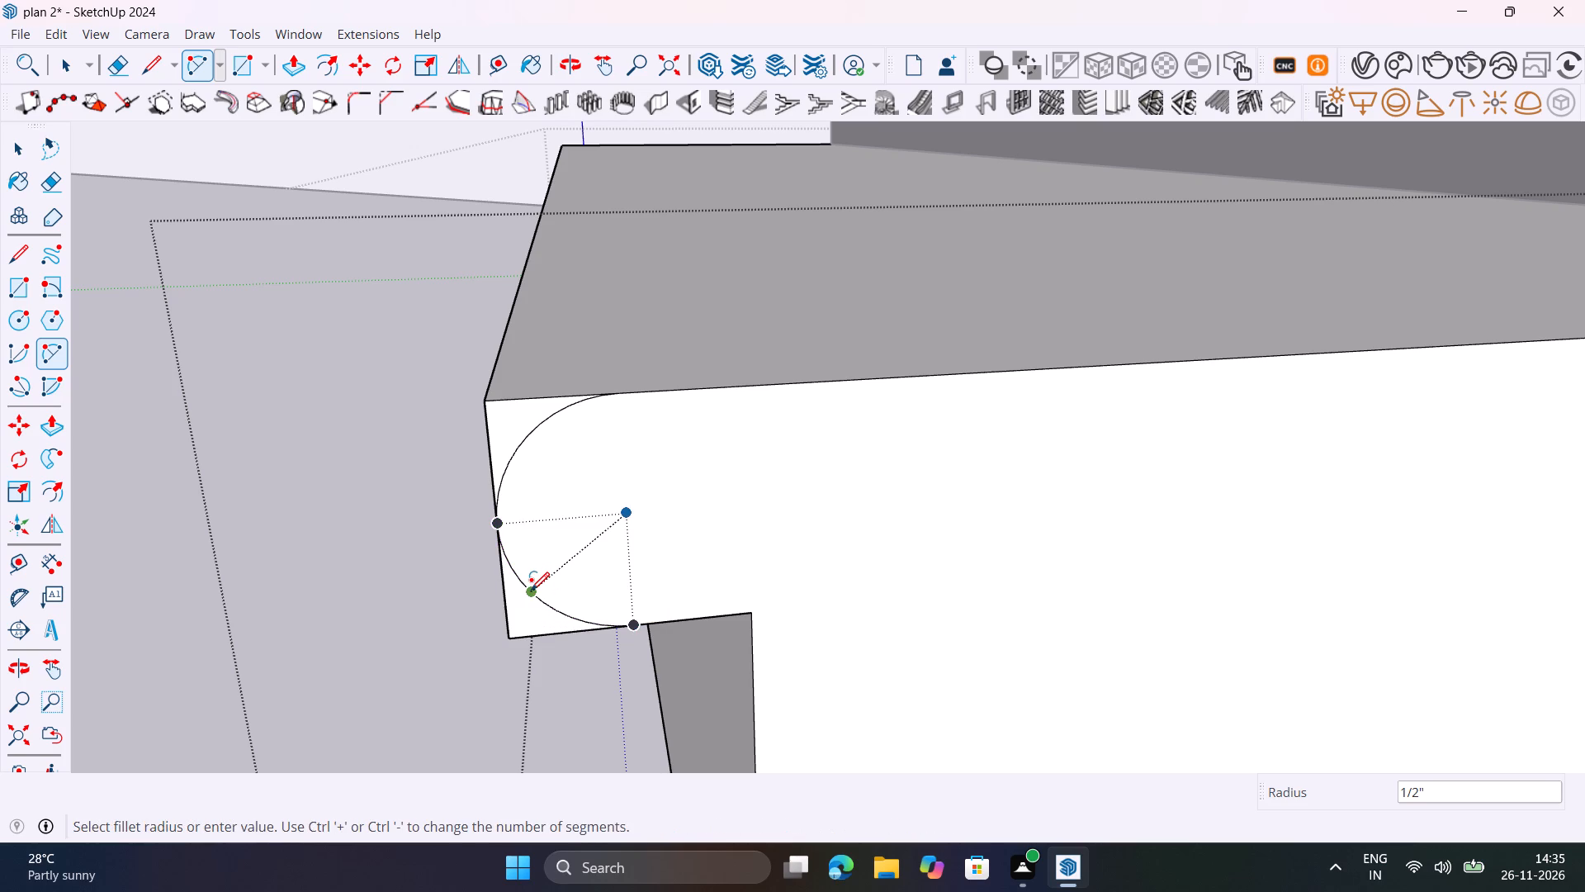
key(space)
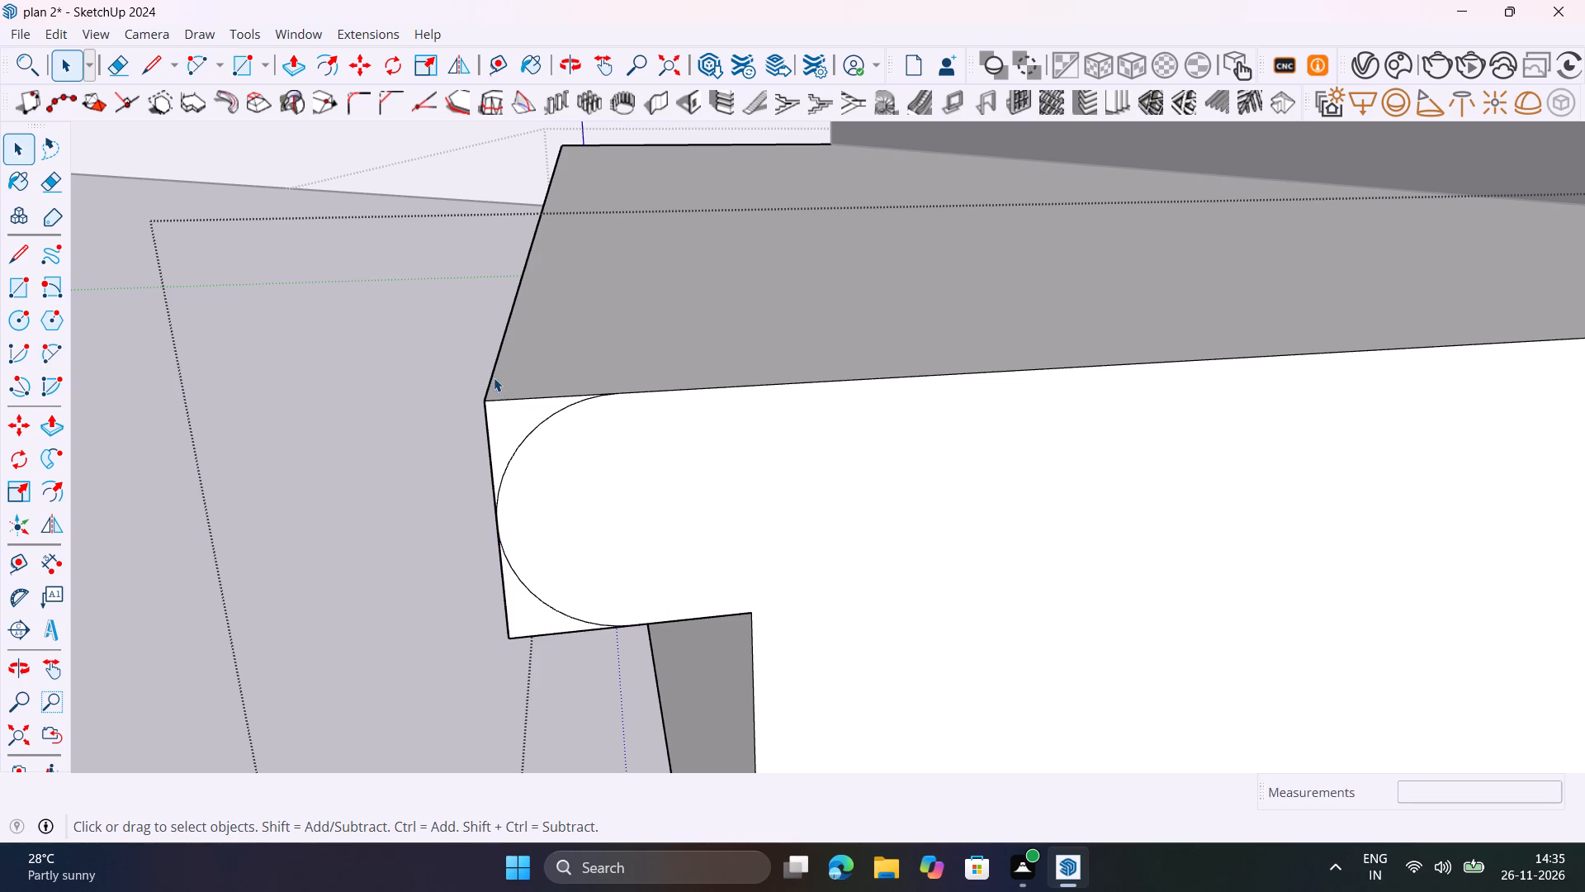
Round the nosing's top with Follow Me, sweeping the upper corner waste profile along the step's top front edge.
click(494, 377)
click(491, 377)
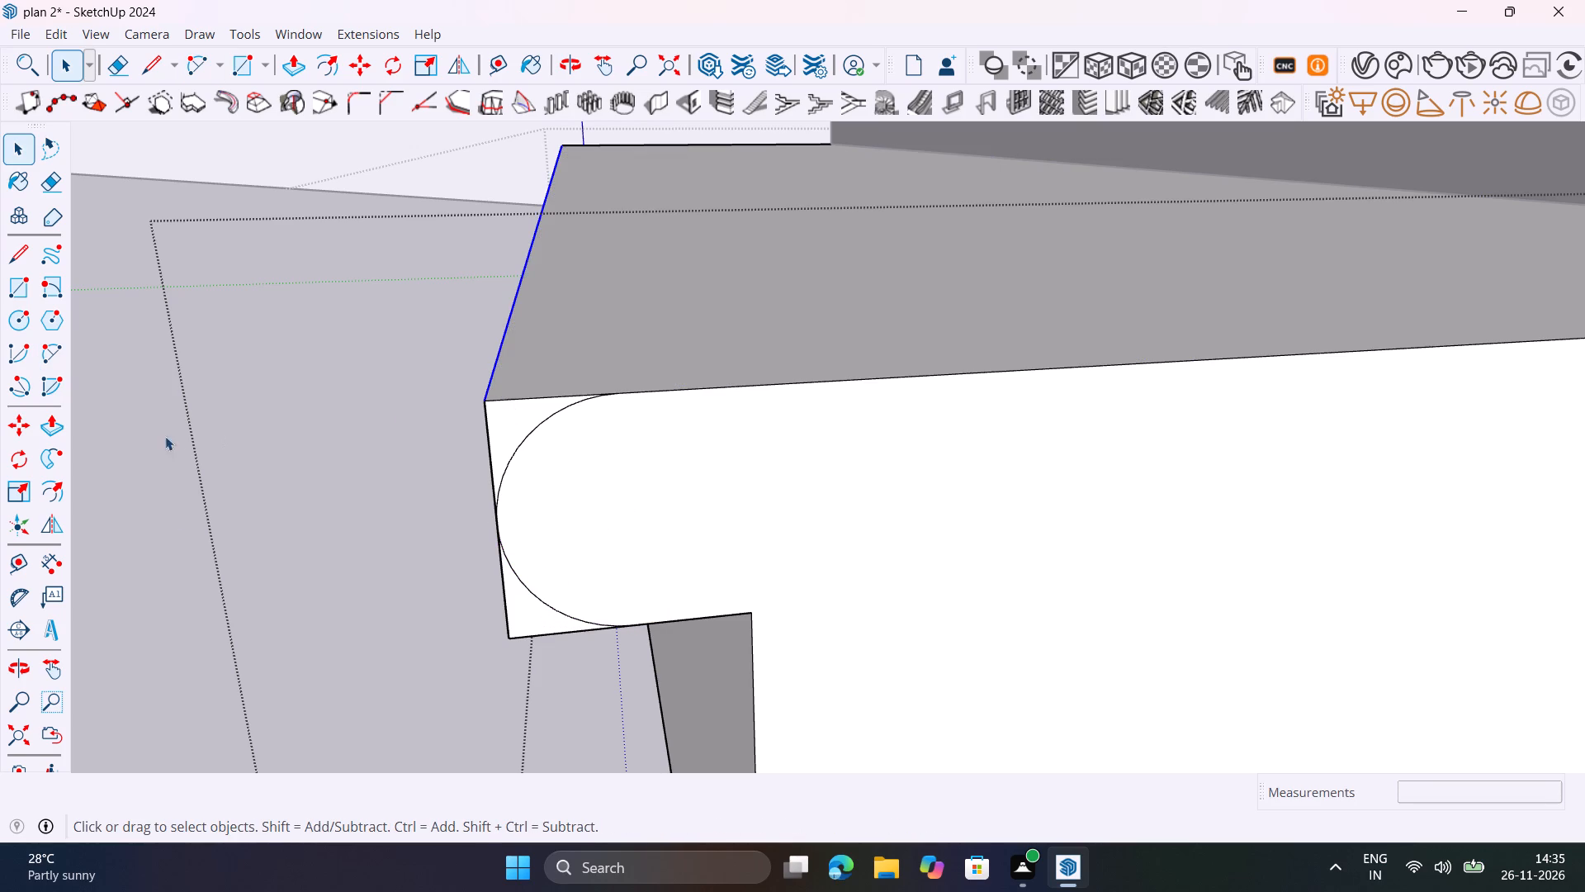
click(43, 458)
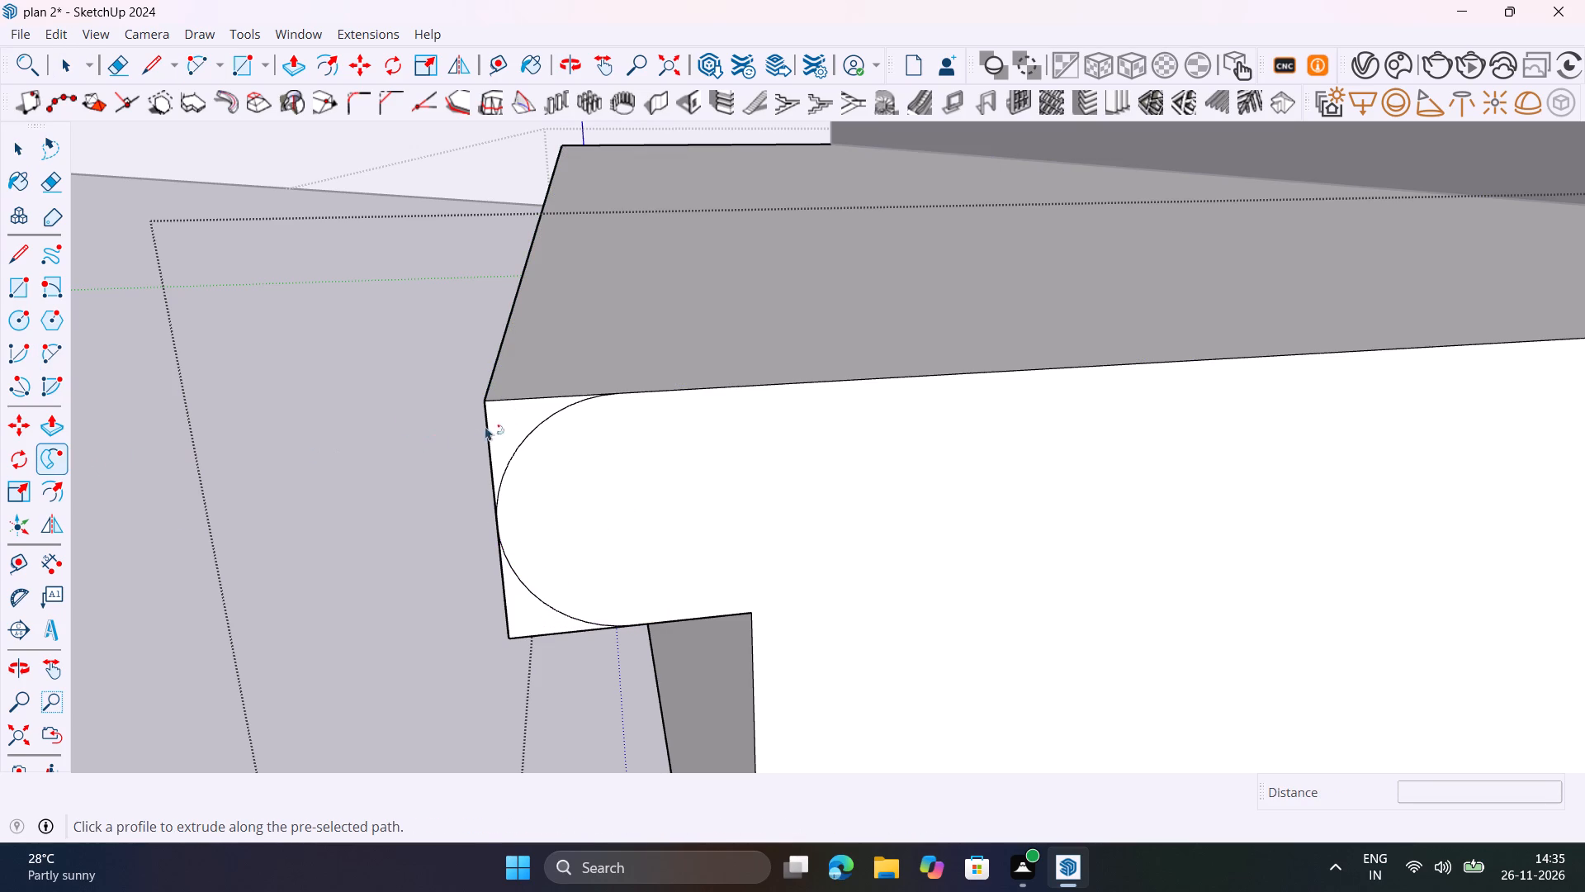
click(506, 425)
middle_drag(530, 472, 575, 365)
scroll(575, 365, up, 1)
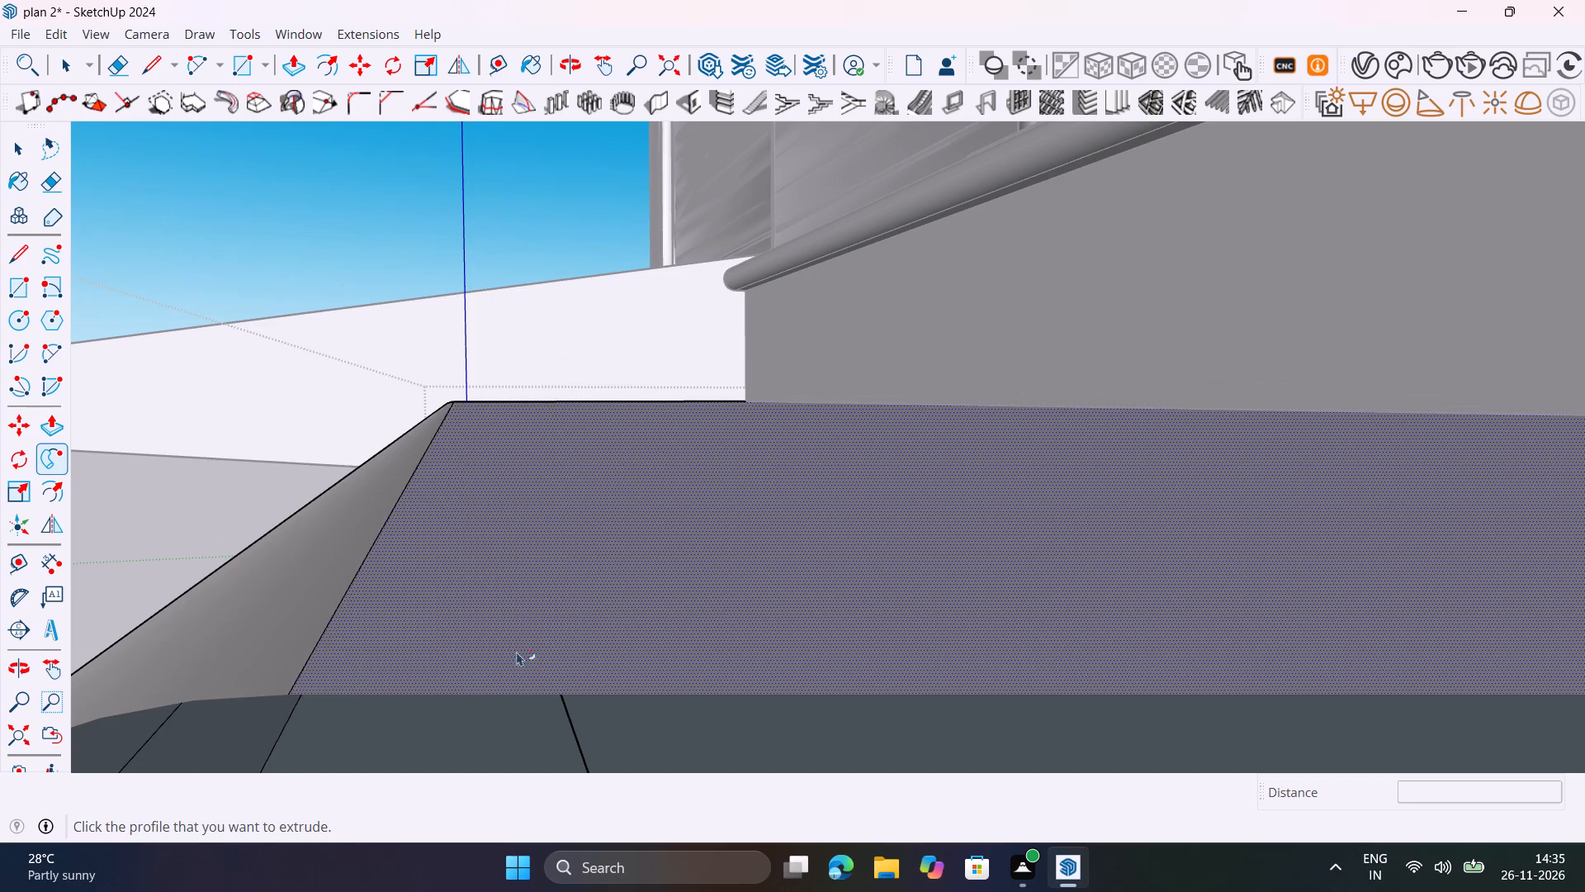
scroll(537, 549, down, 20)
scroll(537, 549, down, 12)
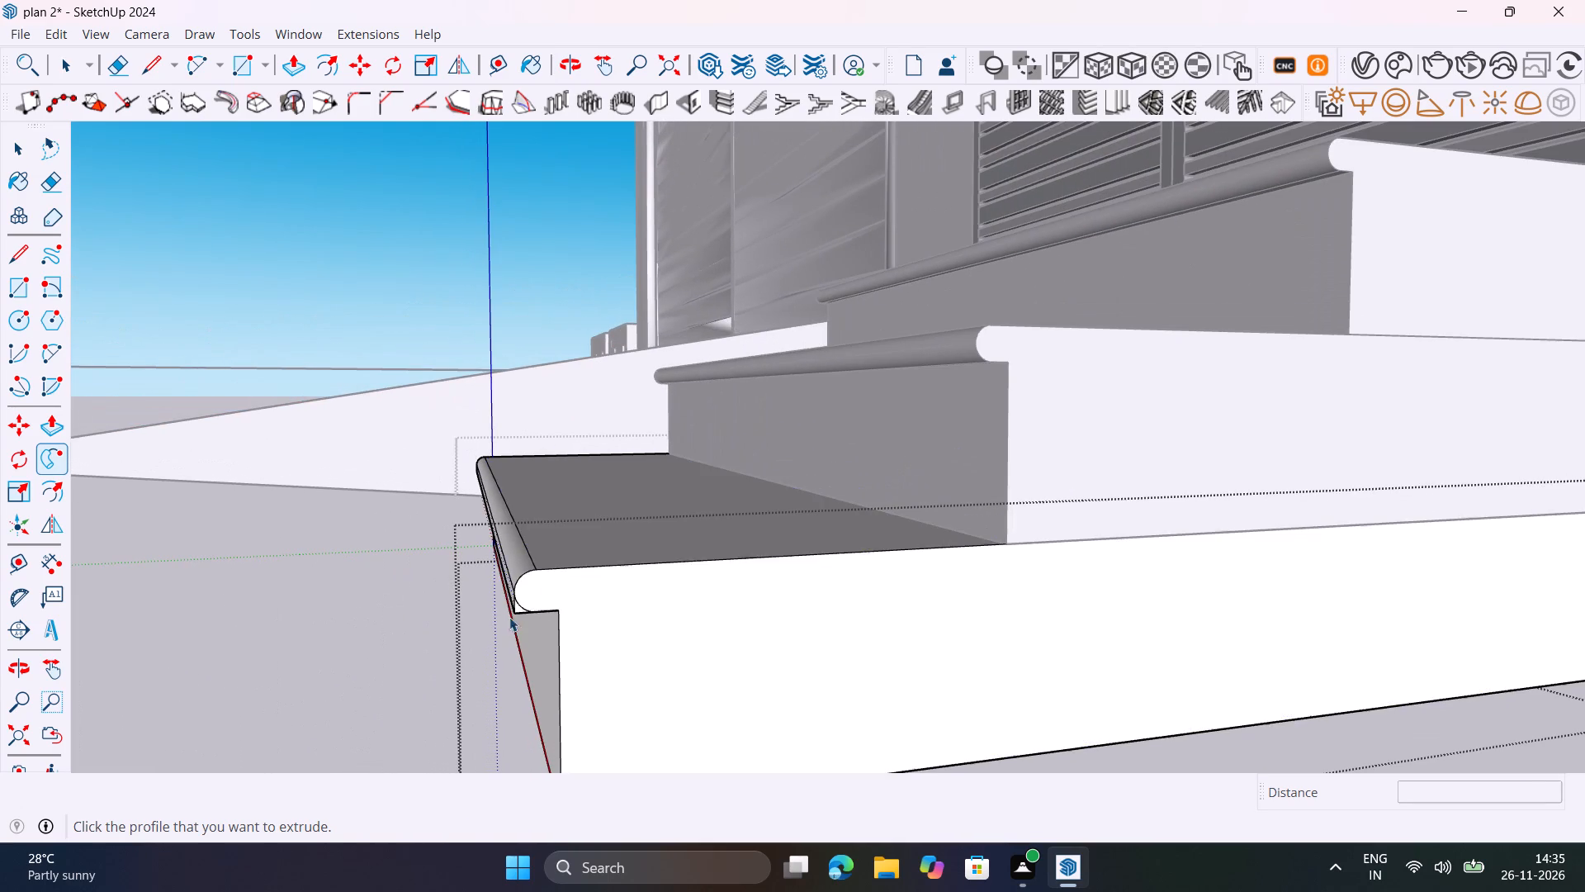
key(space)
Round the nosing's underside with Follow Me, sweeping the lower corner waste profile along its bottom front edge, and leave the step's group.
middle_drag(506, 629, 613, 652)
scroll(1012, 719, up, 5)
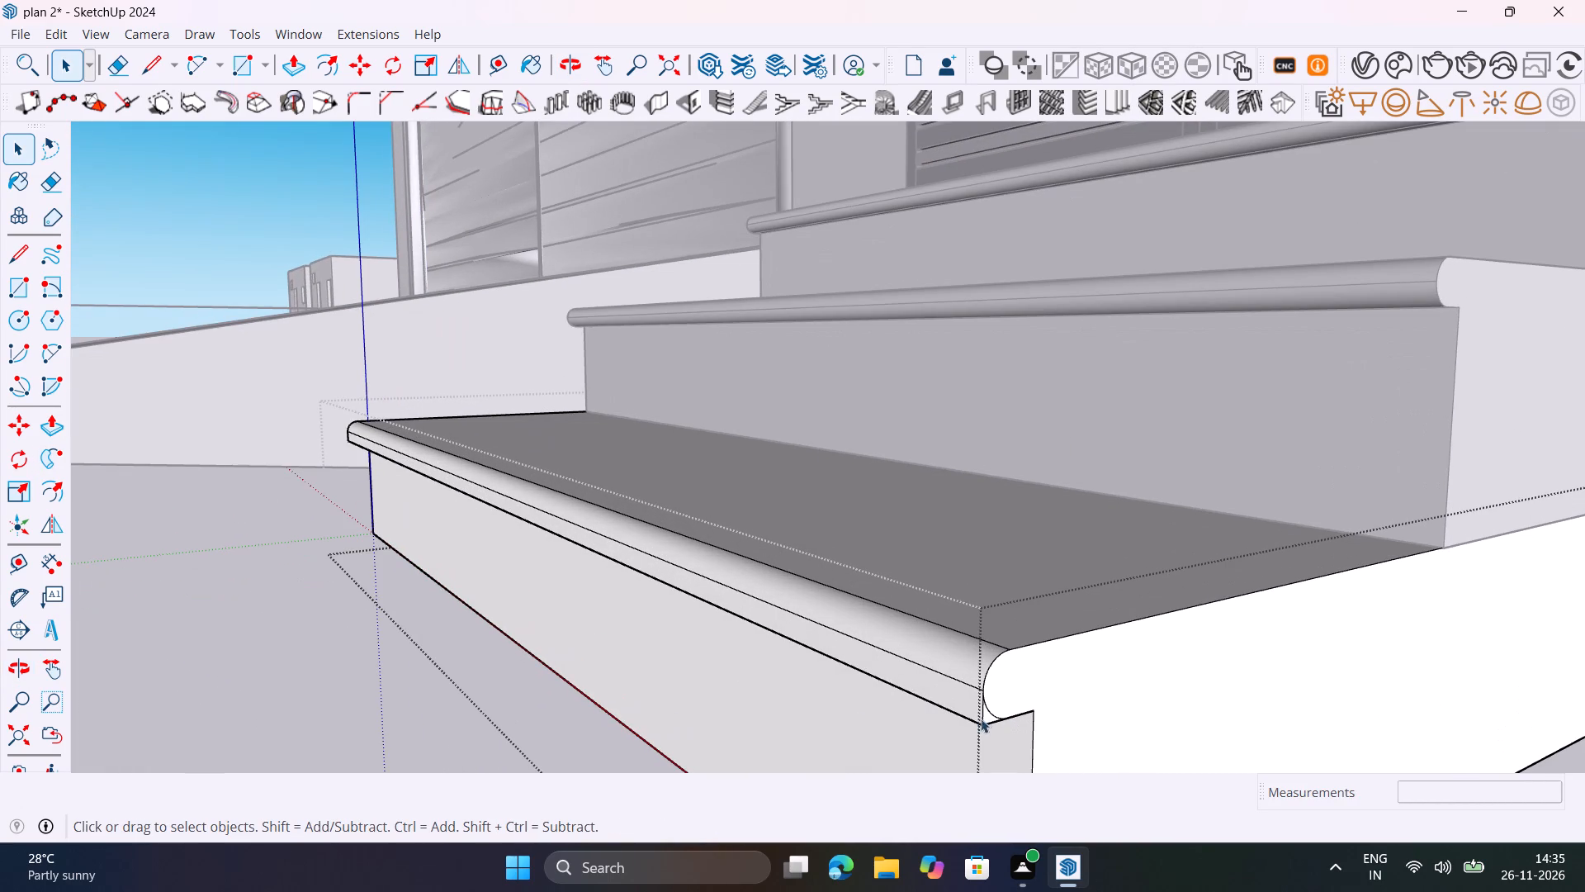
click(964, 719)
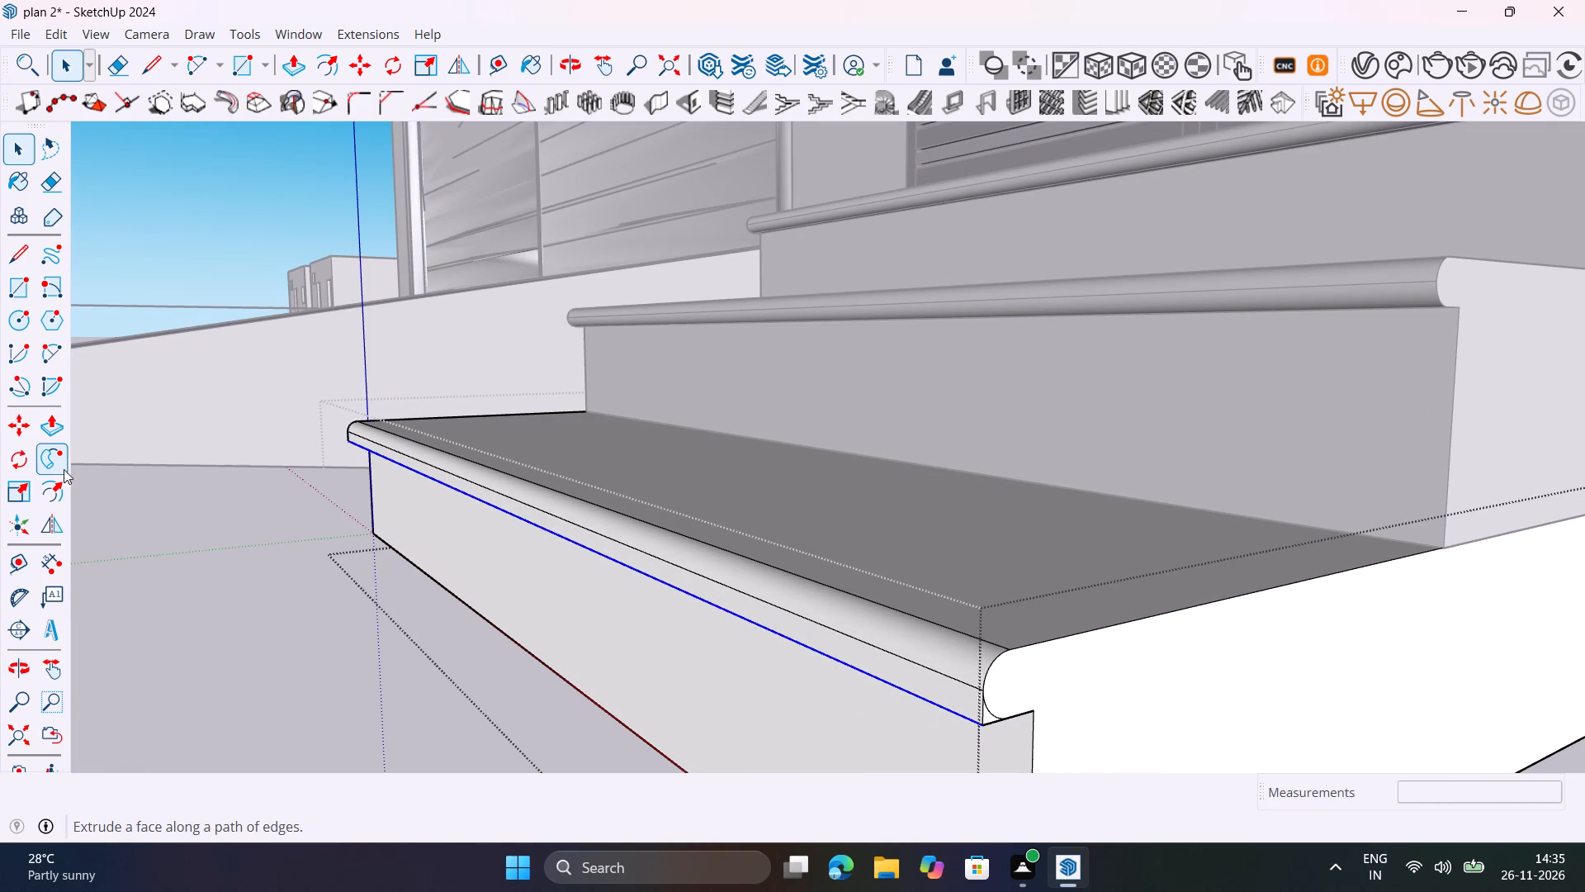
click(53, 466)
middle_drag(646, 603, 425, 591)
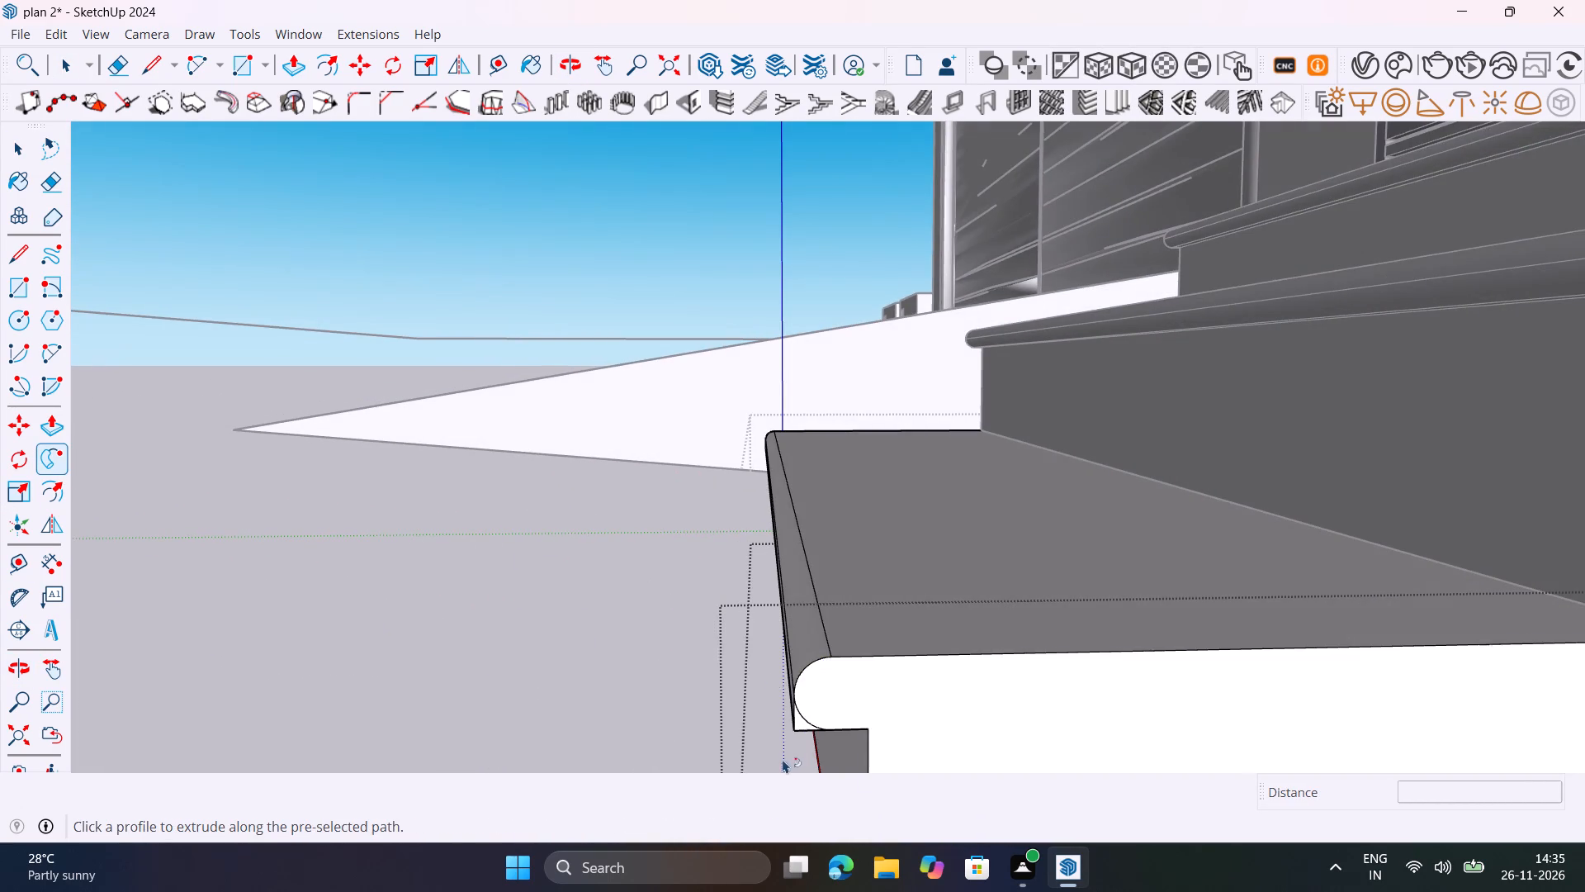
scroll(791, 742, up, 5)
scroll(792, 732, down, 4)
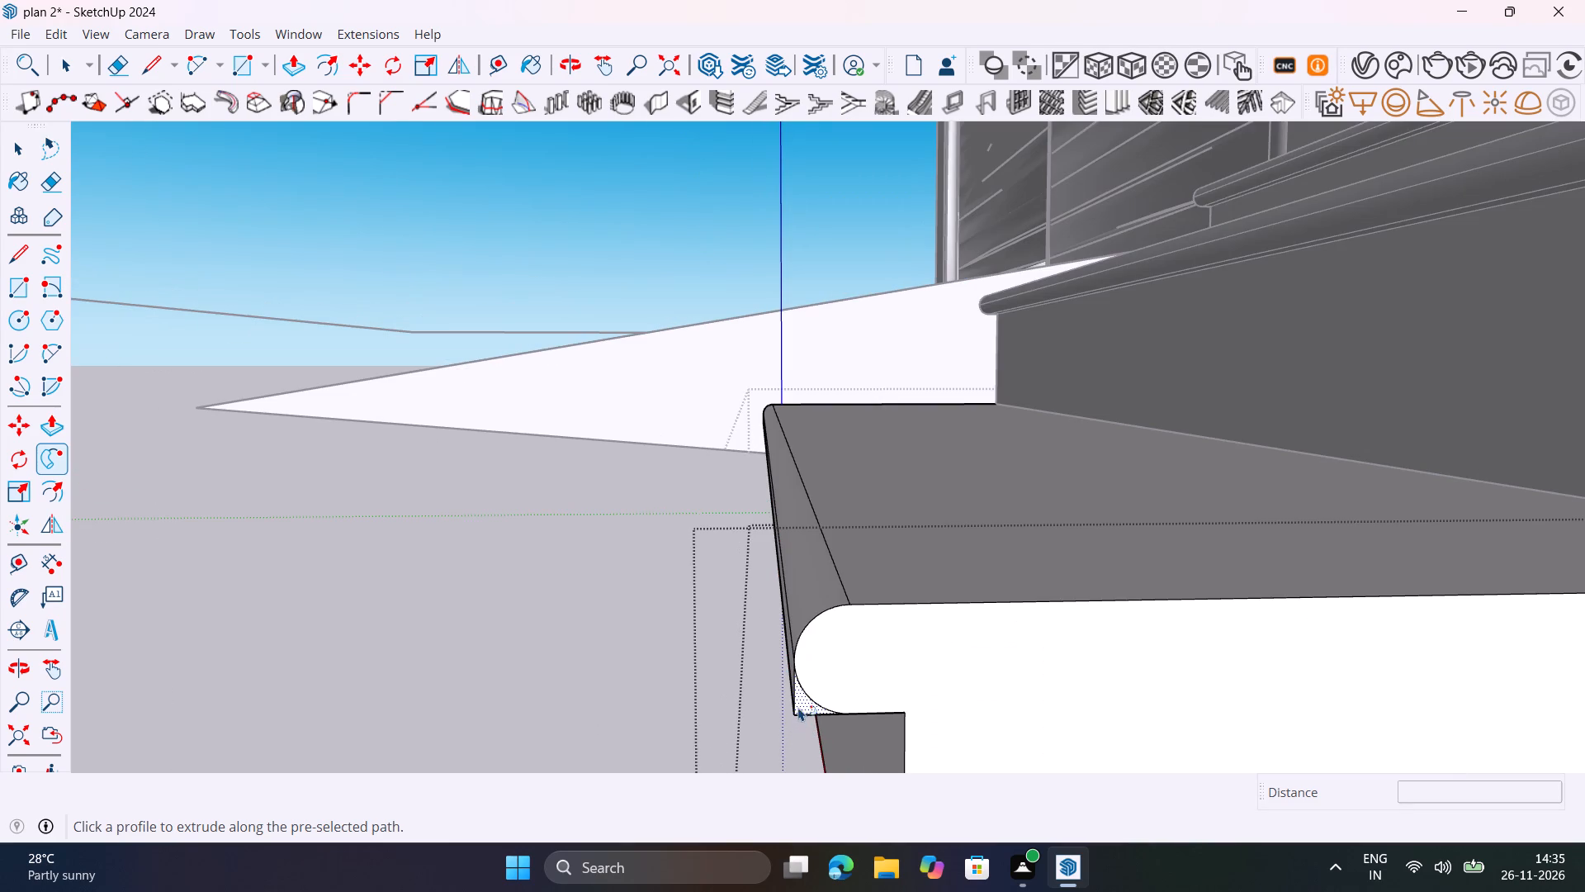
click(798, 706)
key(space)
click(559, 671)
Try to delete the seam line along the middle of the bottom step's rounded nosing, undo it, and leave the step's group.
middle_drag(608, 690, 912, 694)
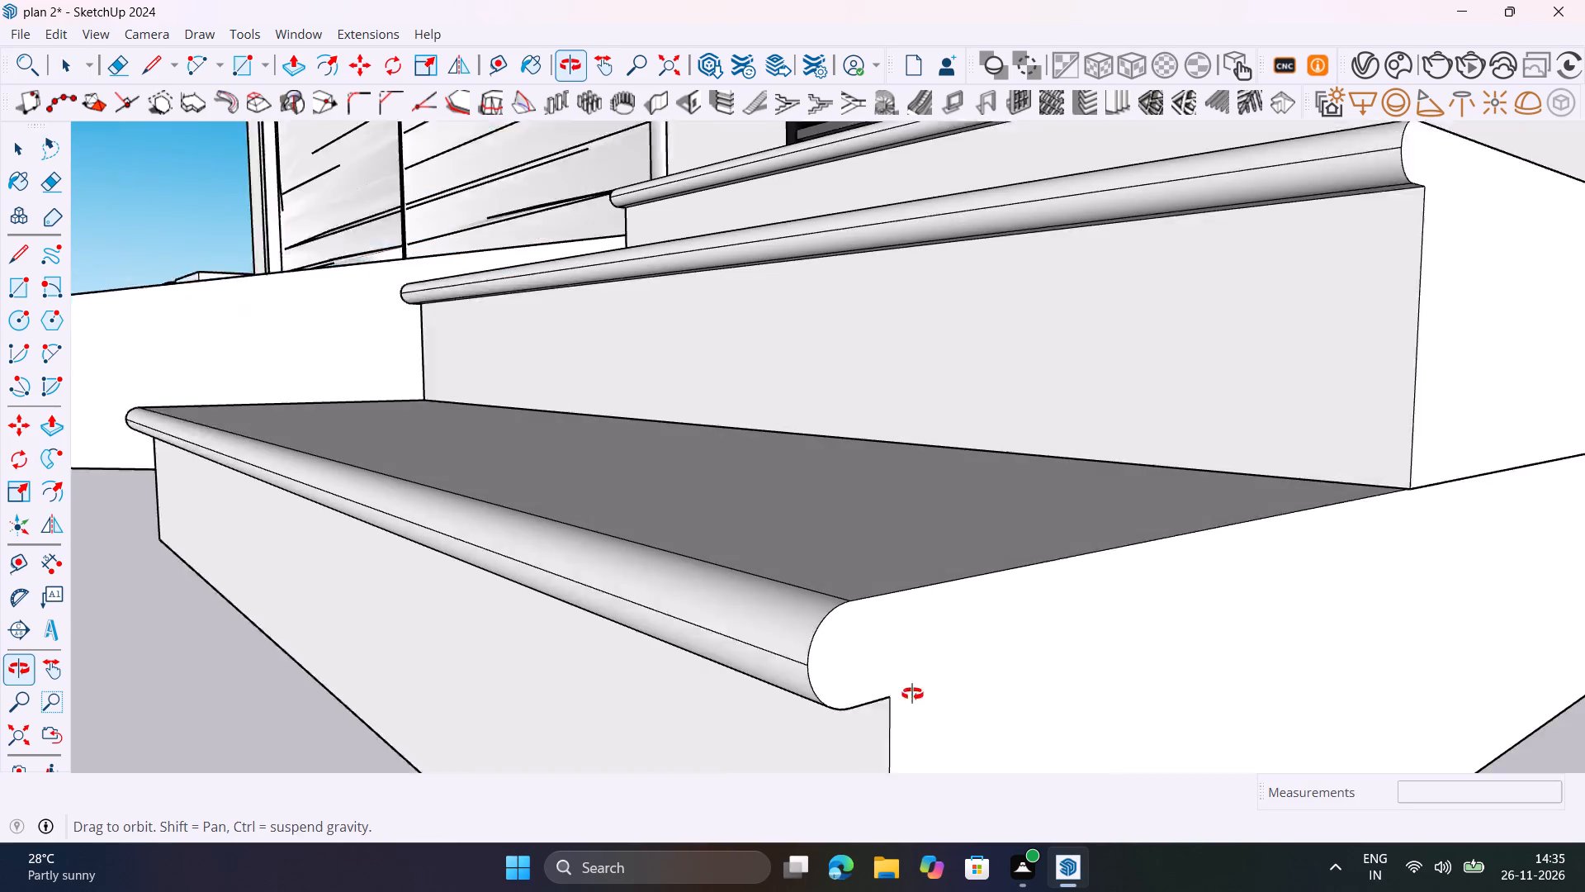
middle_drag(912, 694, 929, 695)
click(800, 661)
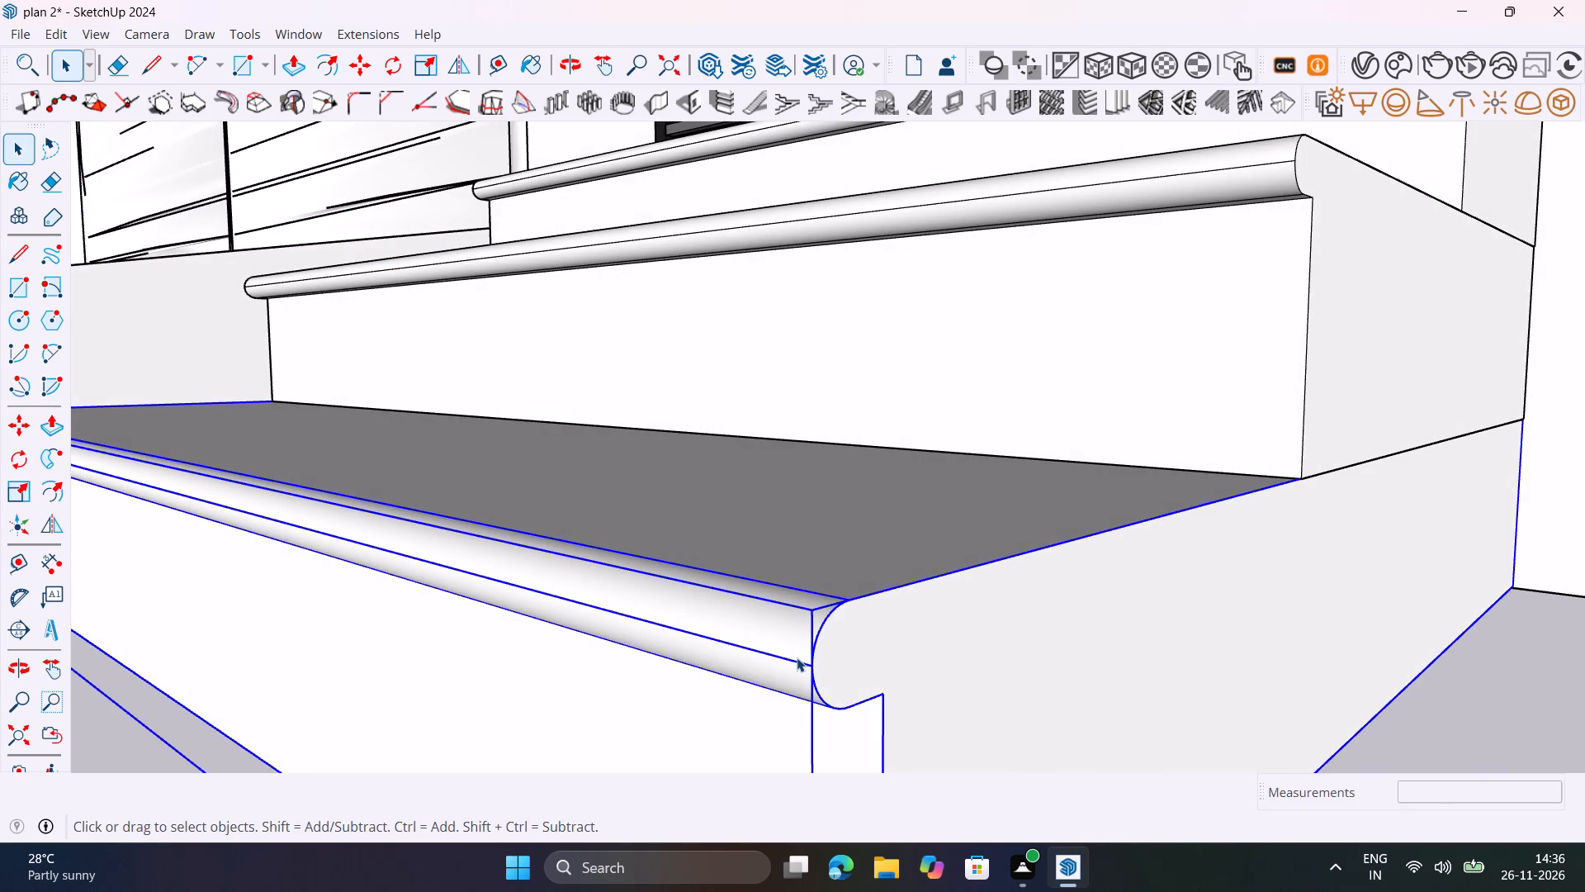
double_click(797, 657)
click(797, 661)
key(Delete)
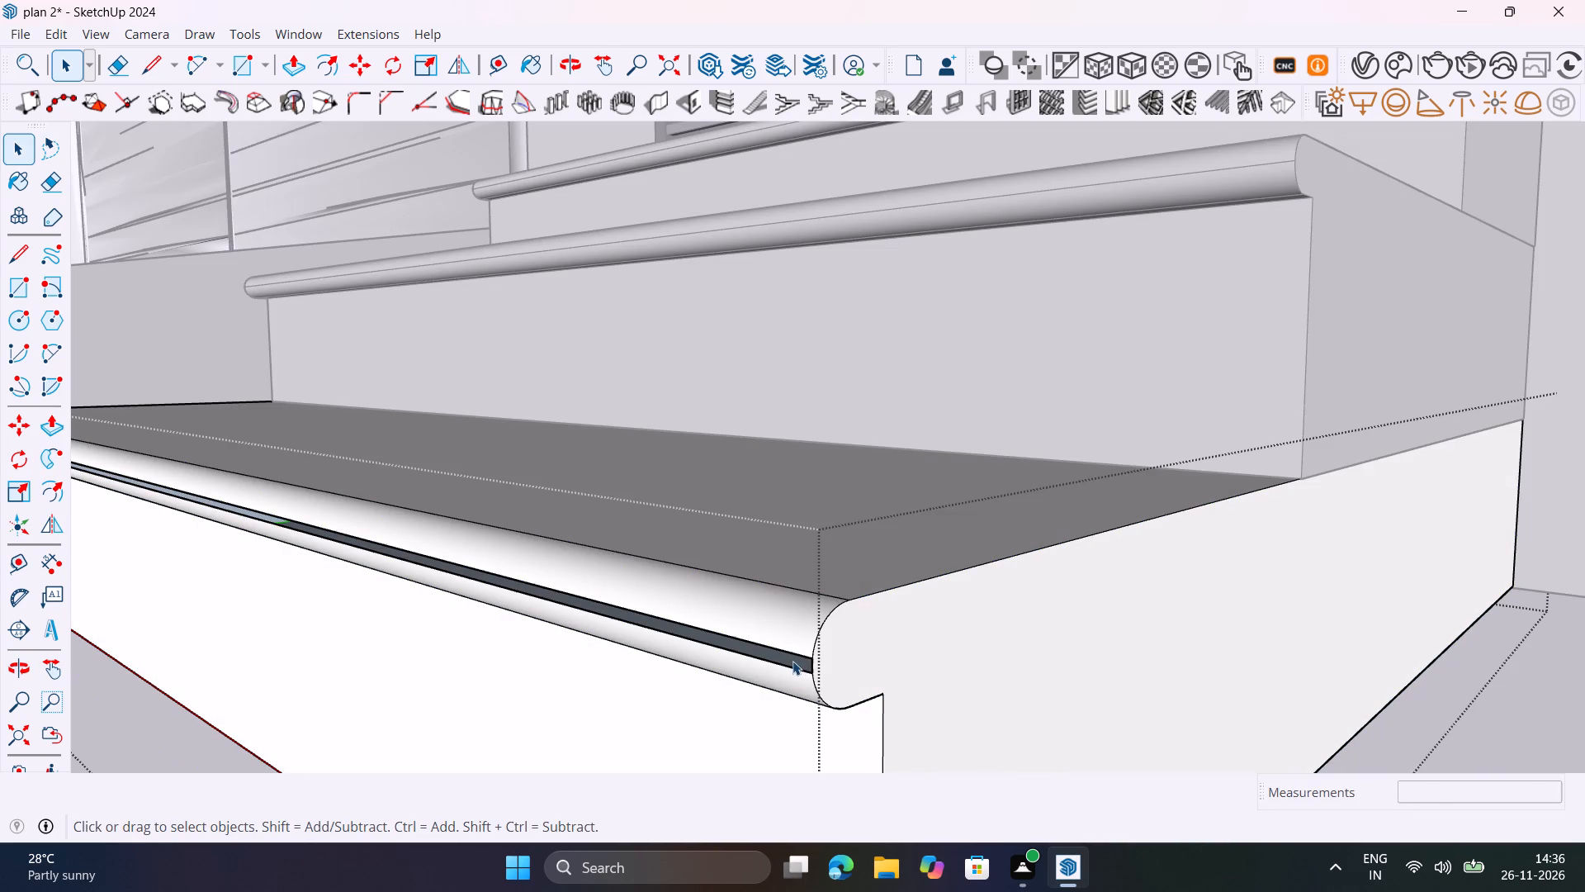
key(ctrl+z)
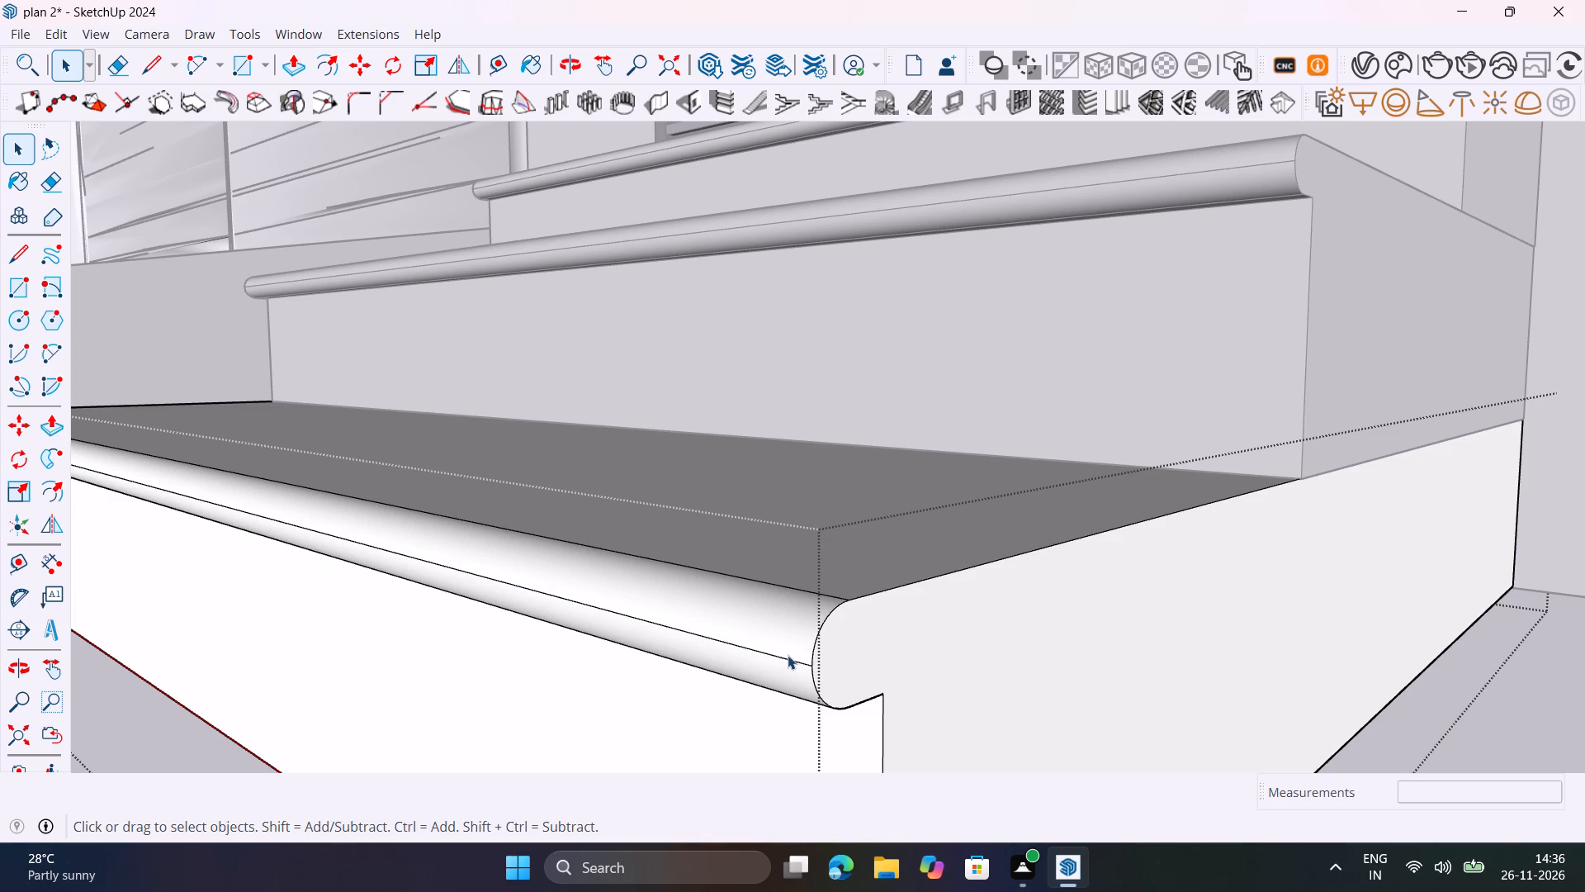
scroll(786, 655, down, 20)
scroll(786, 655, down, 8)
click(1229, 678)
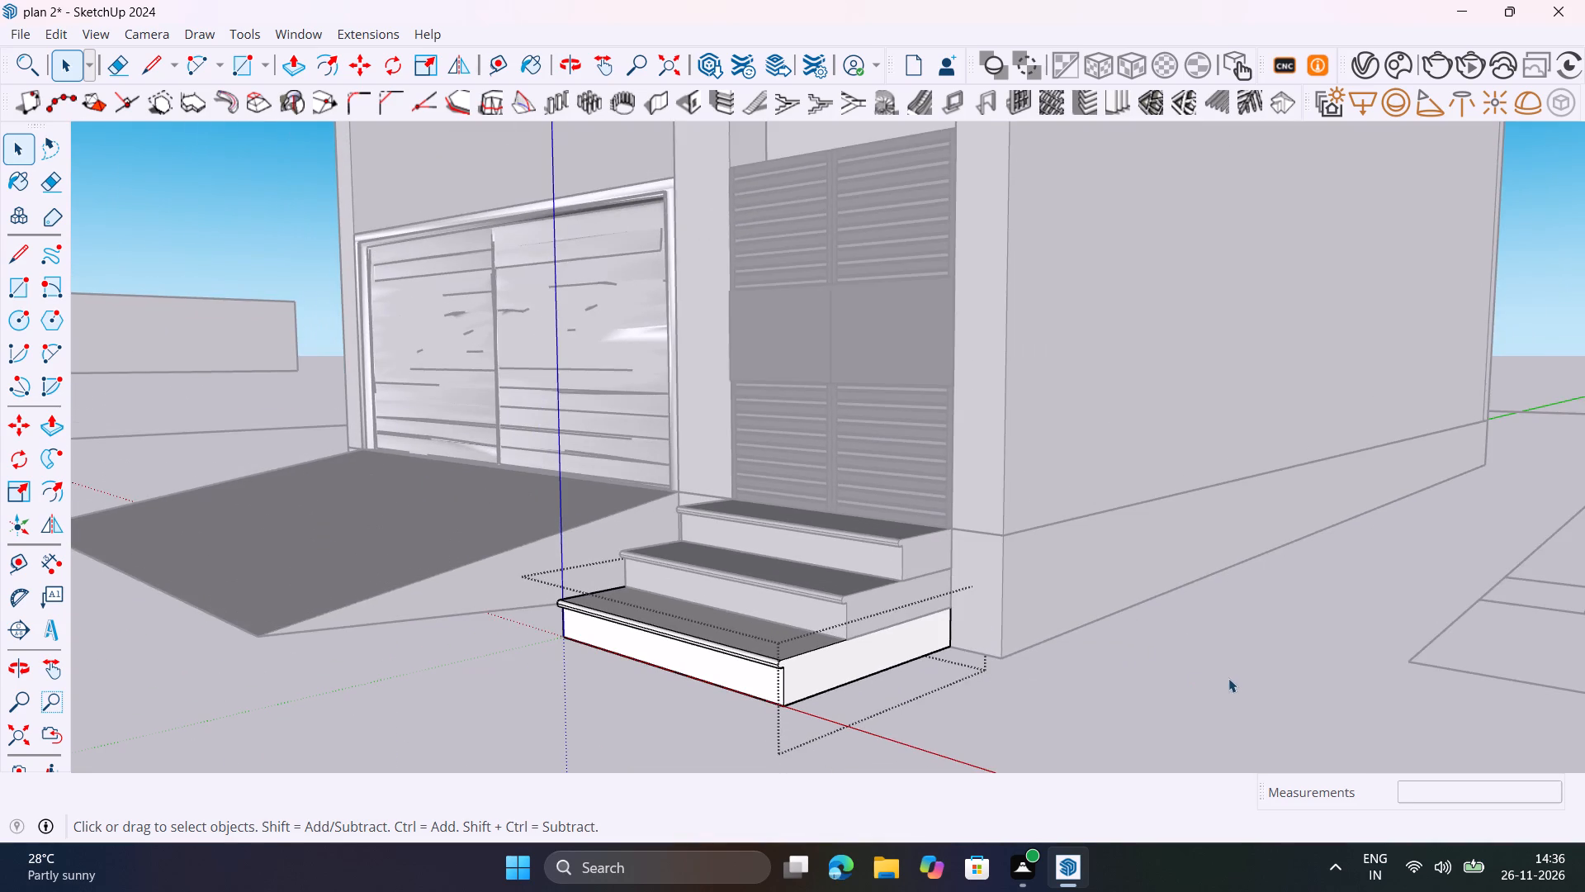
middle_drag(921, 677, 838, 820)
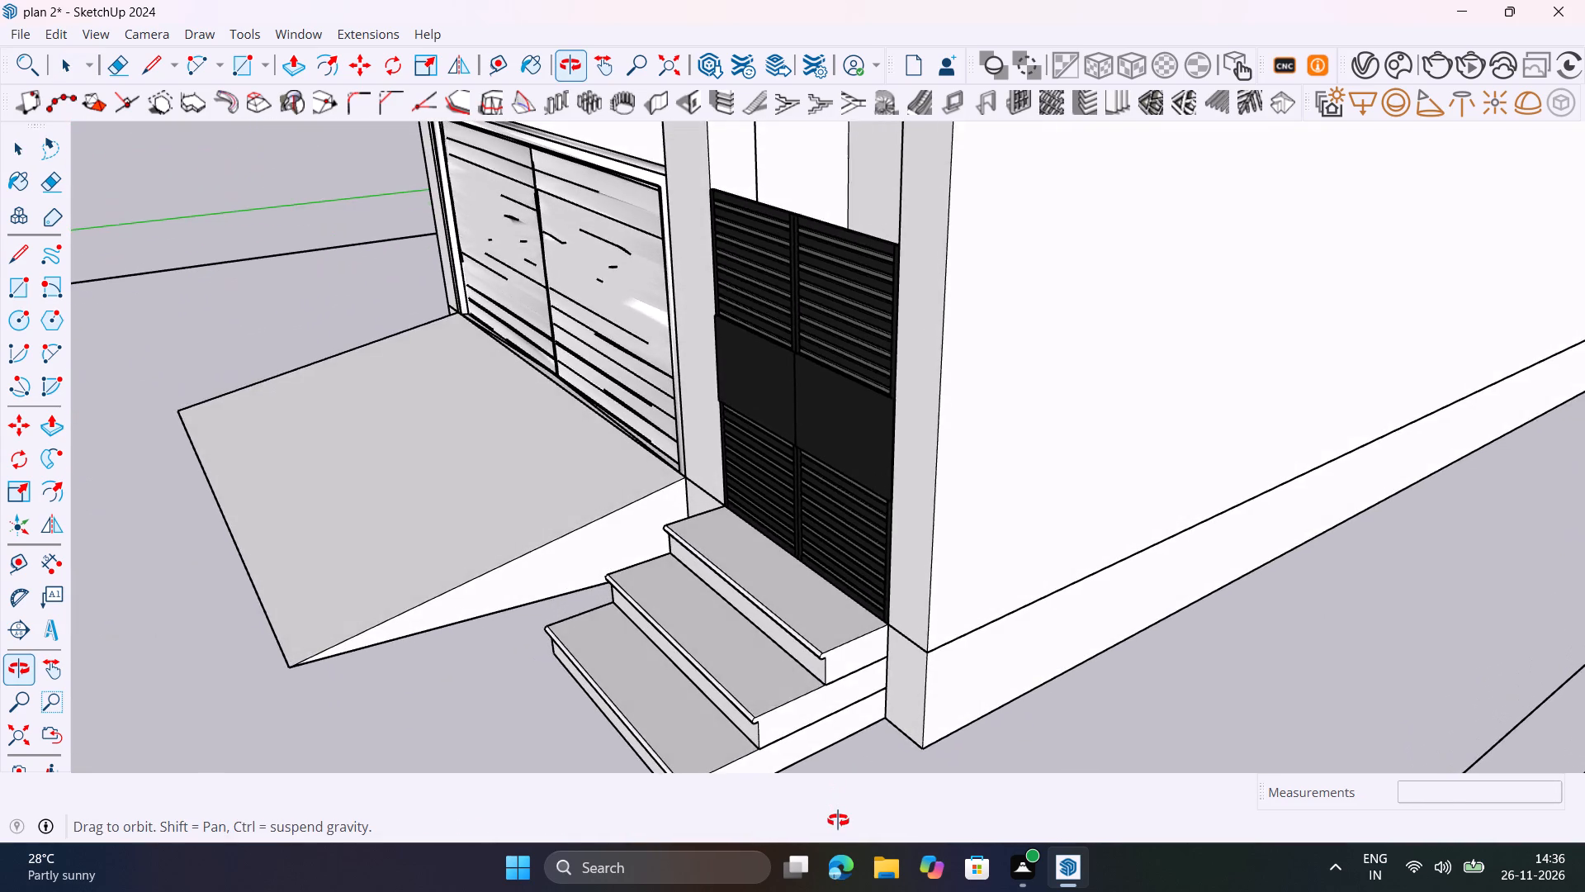
Examine the entrance steps' rounded nosings, the garage ramp and the full front facade from several sides.
middle_drag(838, 820, 1128, 677)
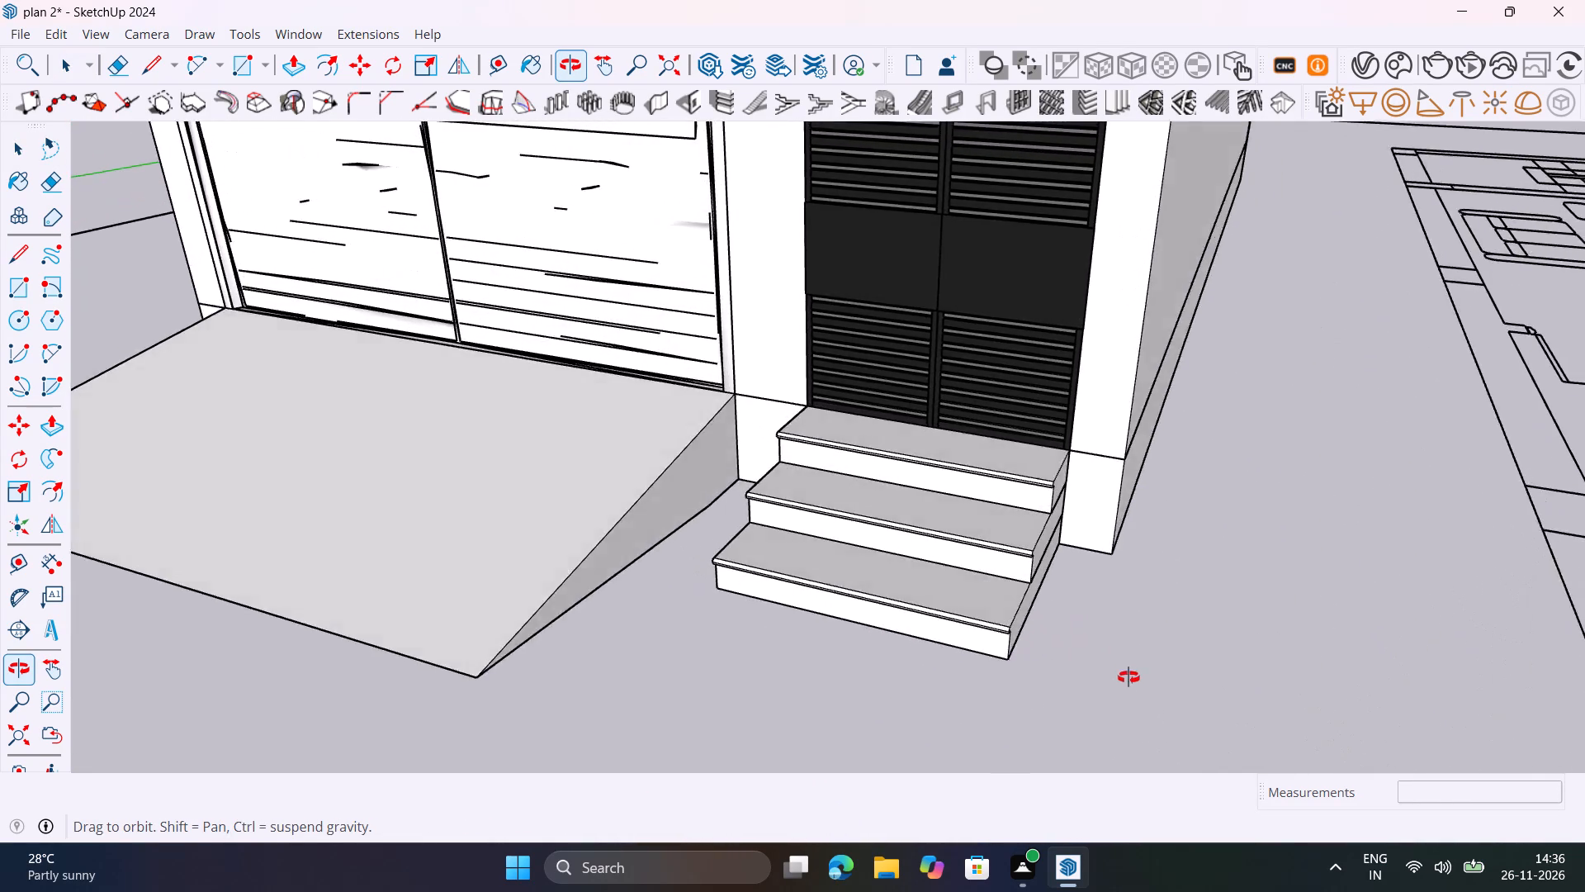
middle_drag(1128, 677, 1393, 646)
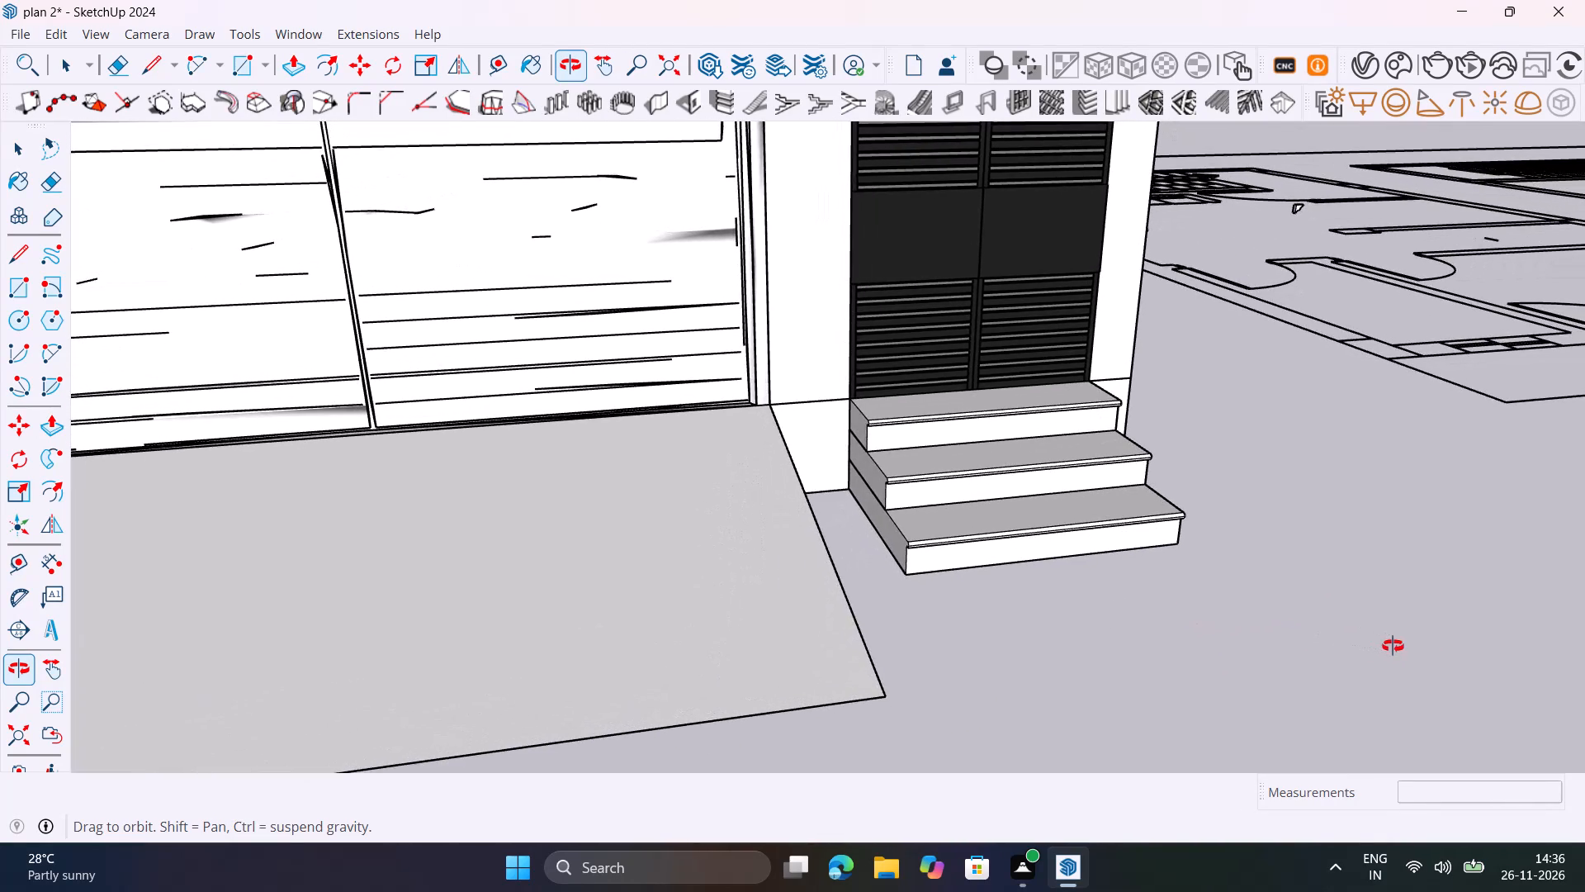
middle_drag(1393, 646, 909, 633)
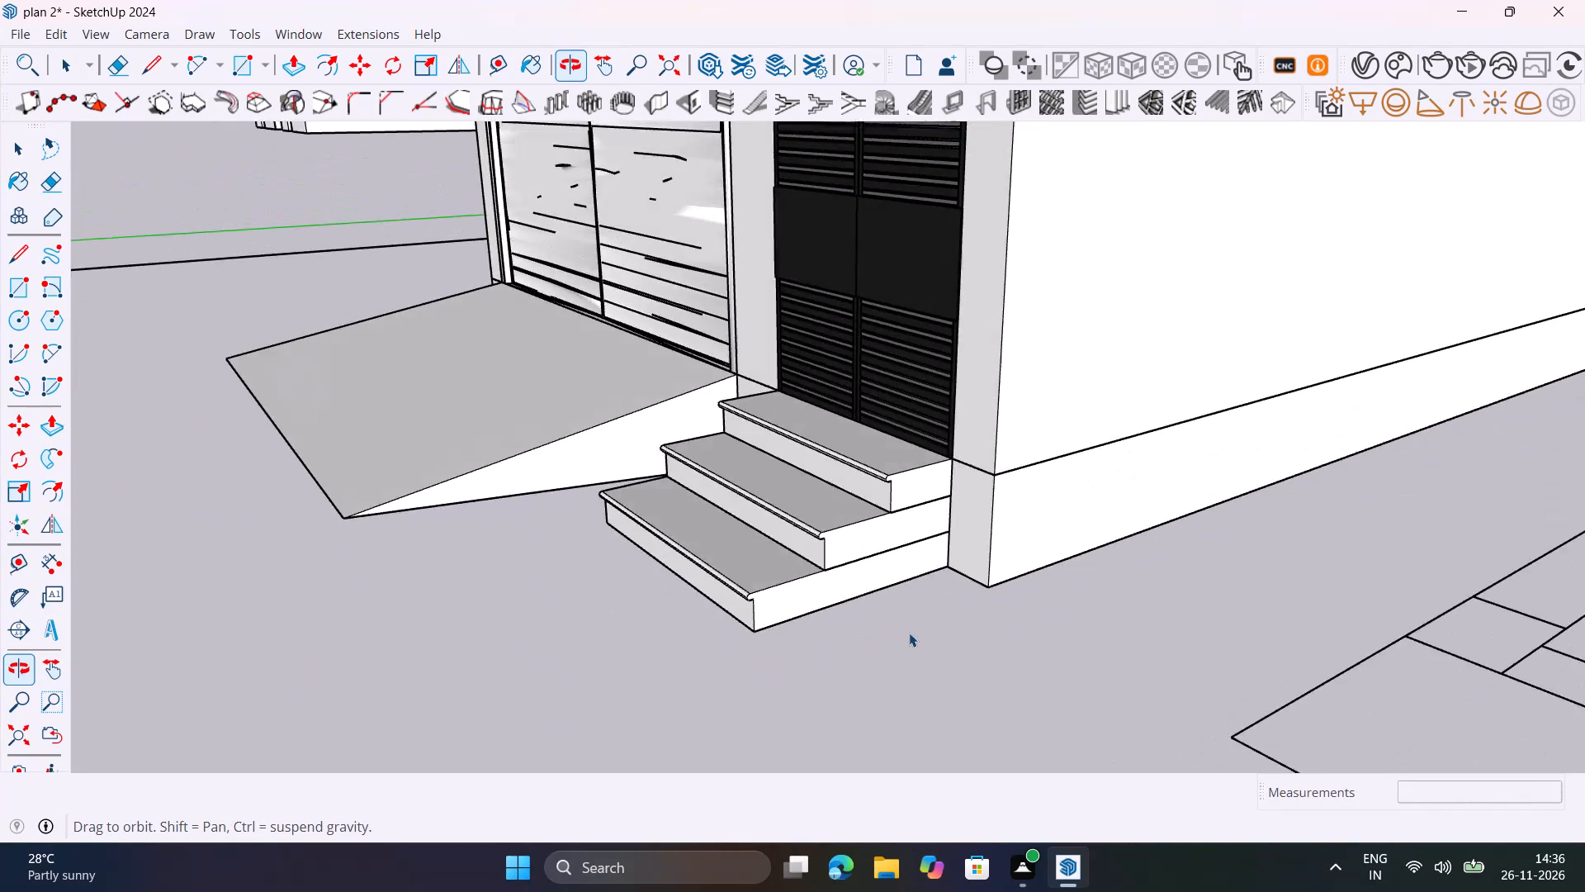
middle_drag(909, 633, 908, 633)
scroll(916, 634, down, 12)
scroll(916, 634, down, 9)
middle_drag(915, 658, 1205, 572)
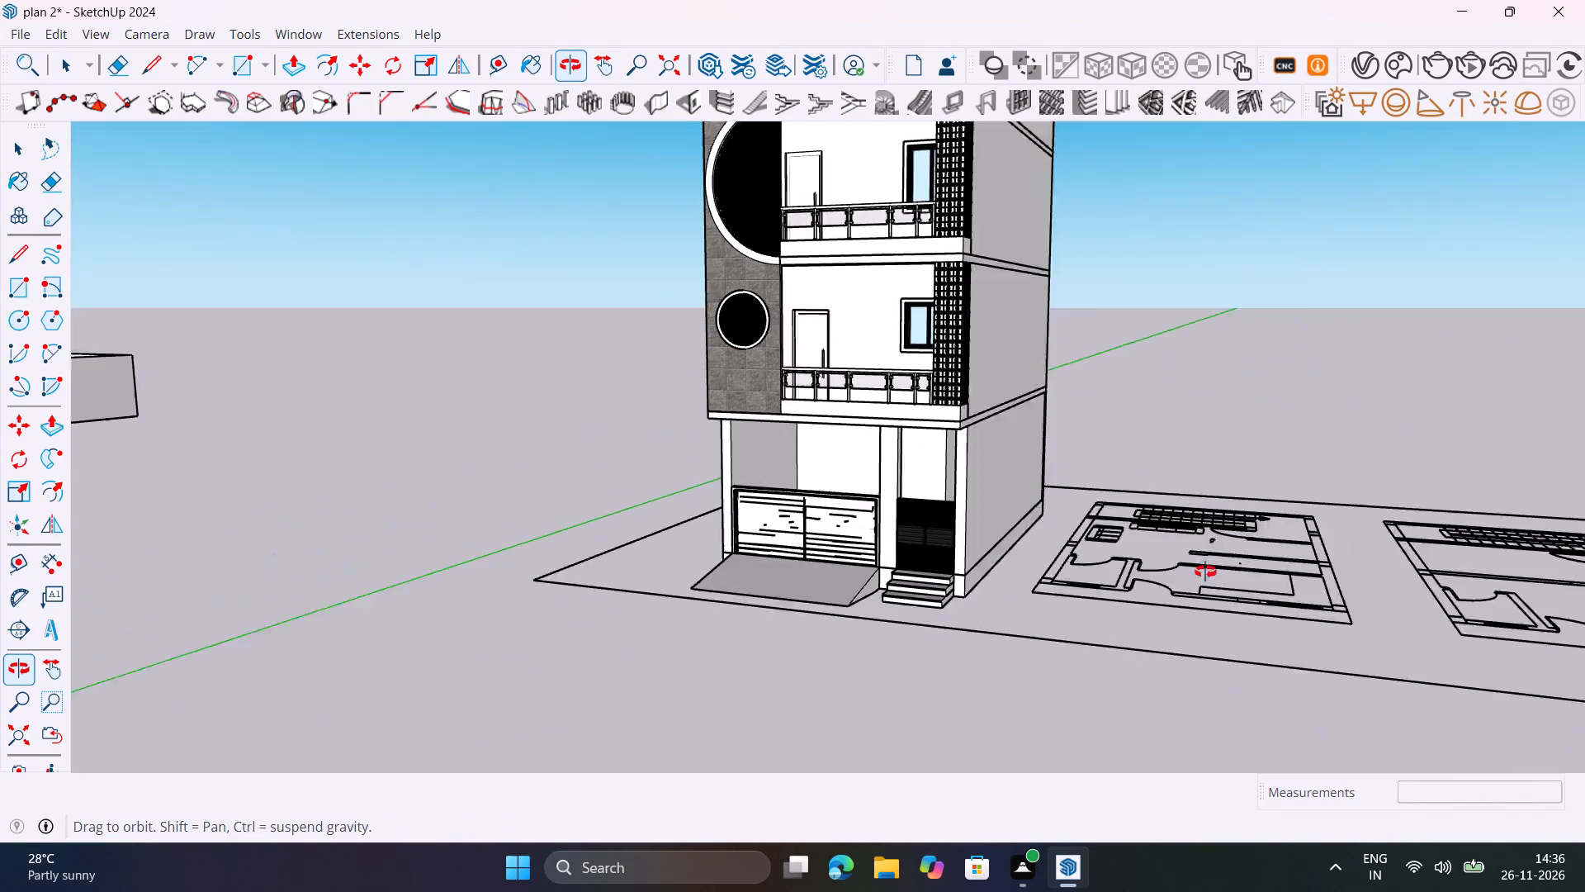
middle_drag(1205, 572, 1269, 591)
shift+middle_drag(1000, 567, 936, 560)
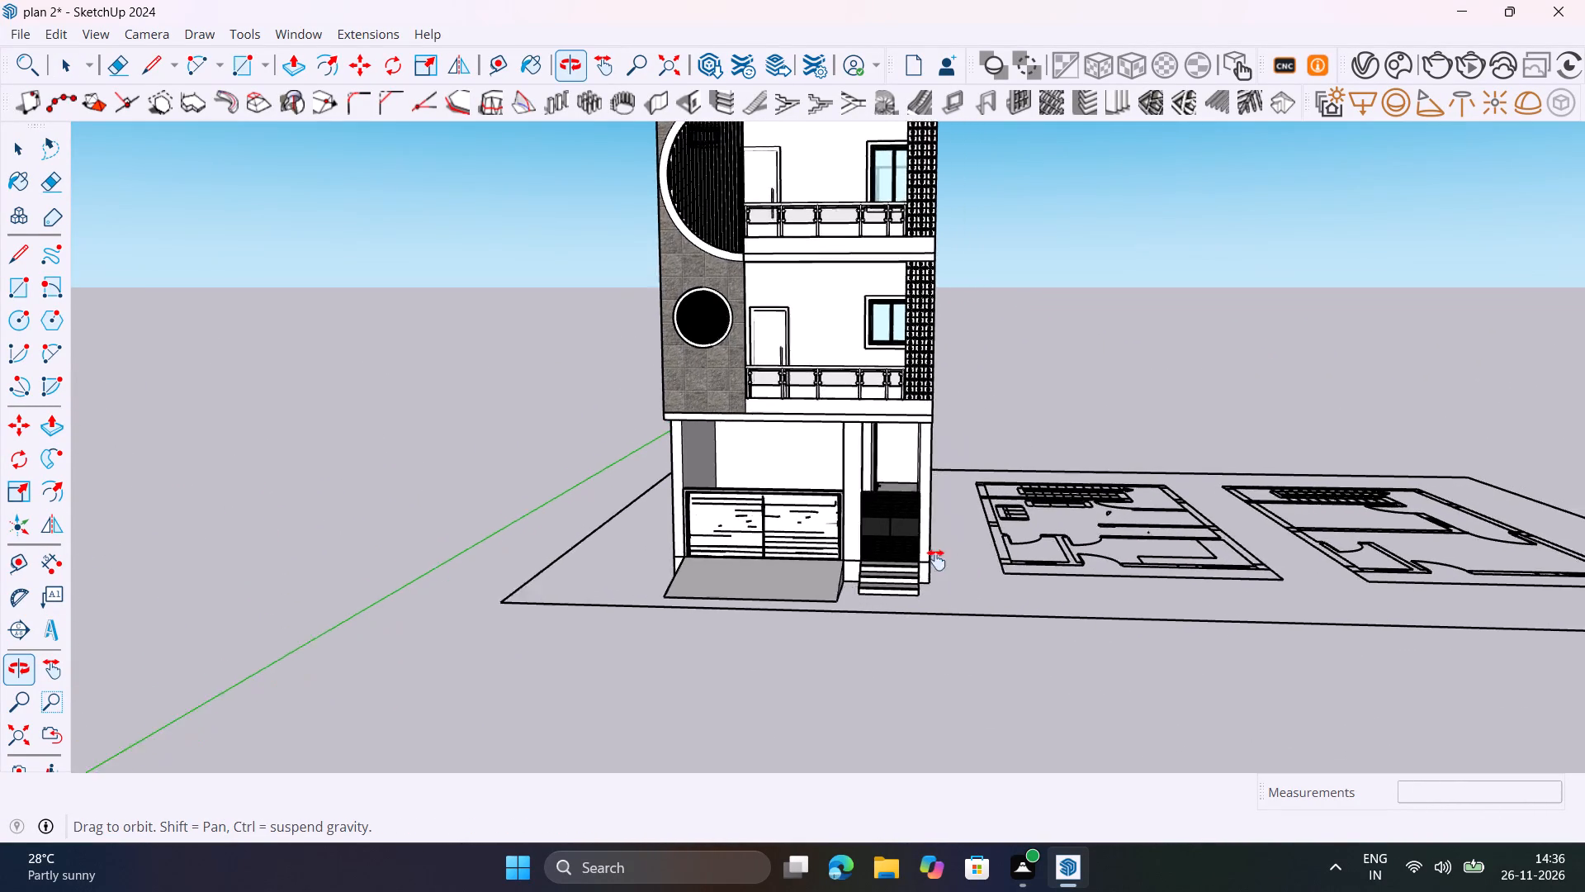
shift+middle_drag(936, 560, 925, 654)
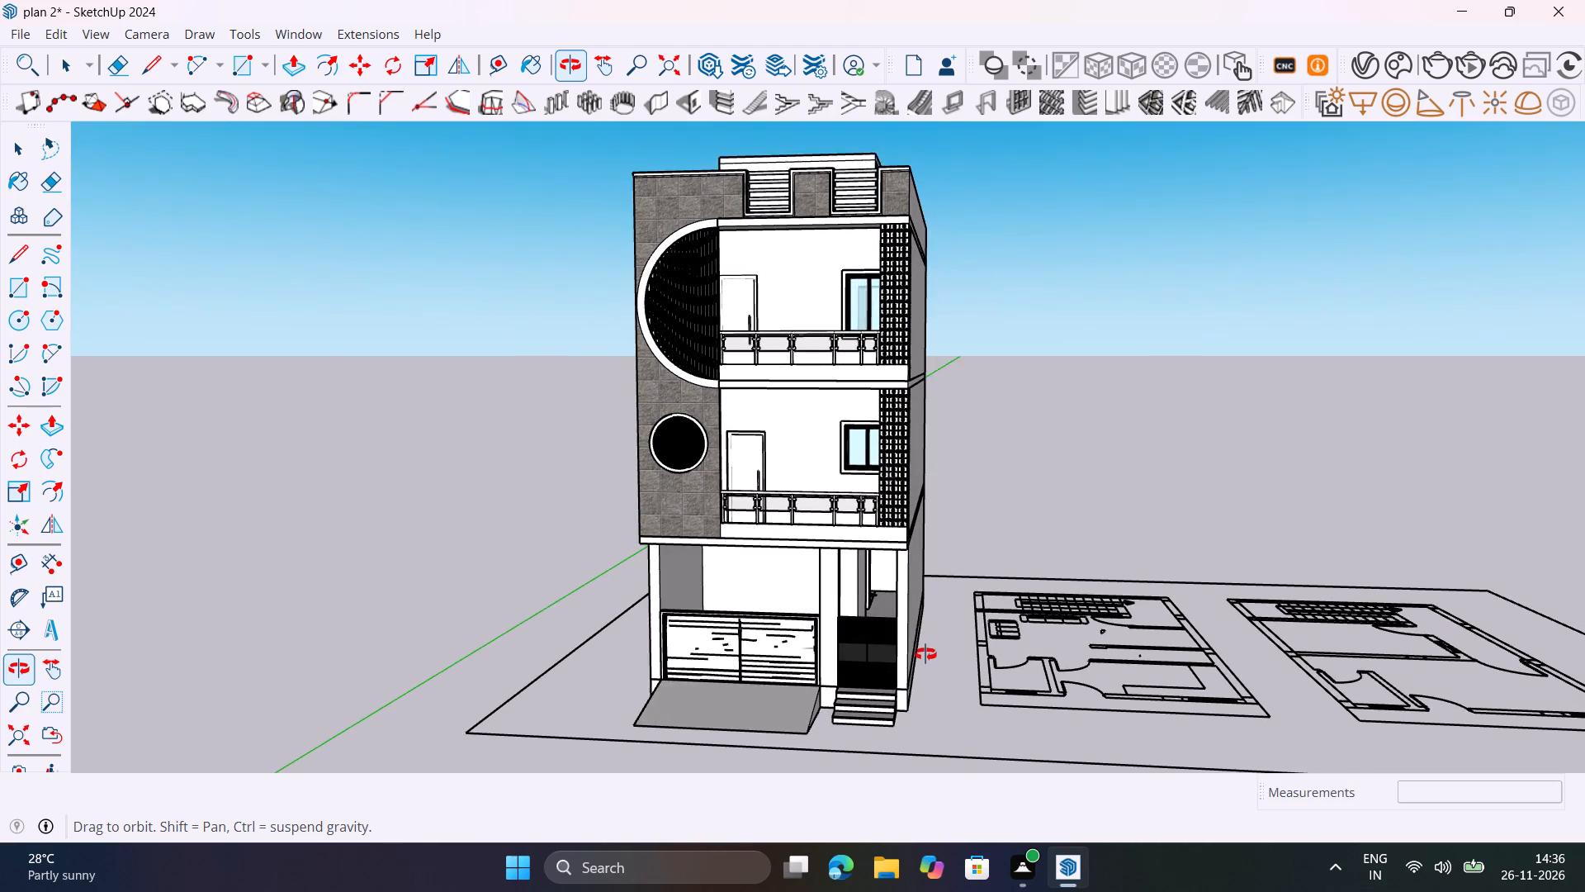
shift+middle_drag(925, 654, 968, 643)
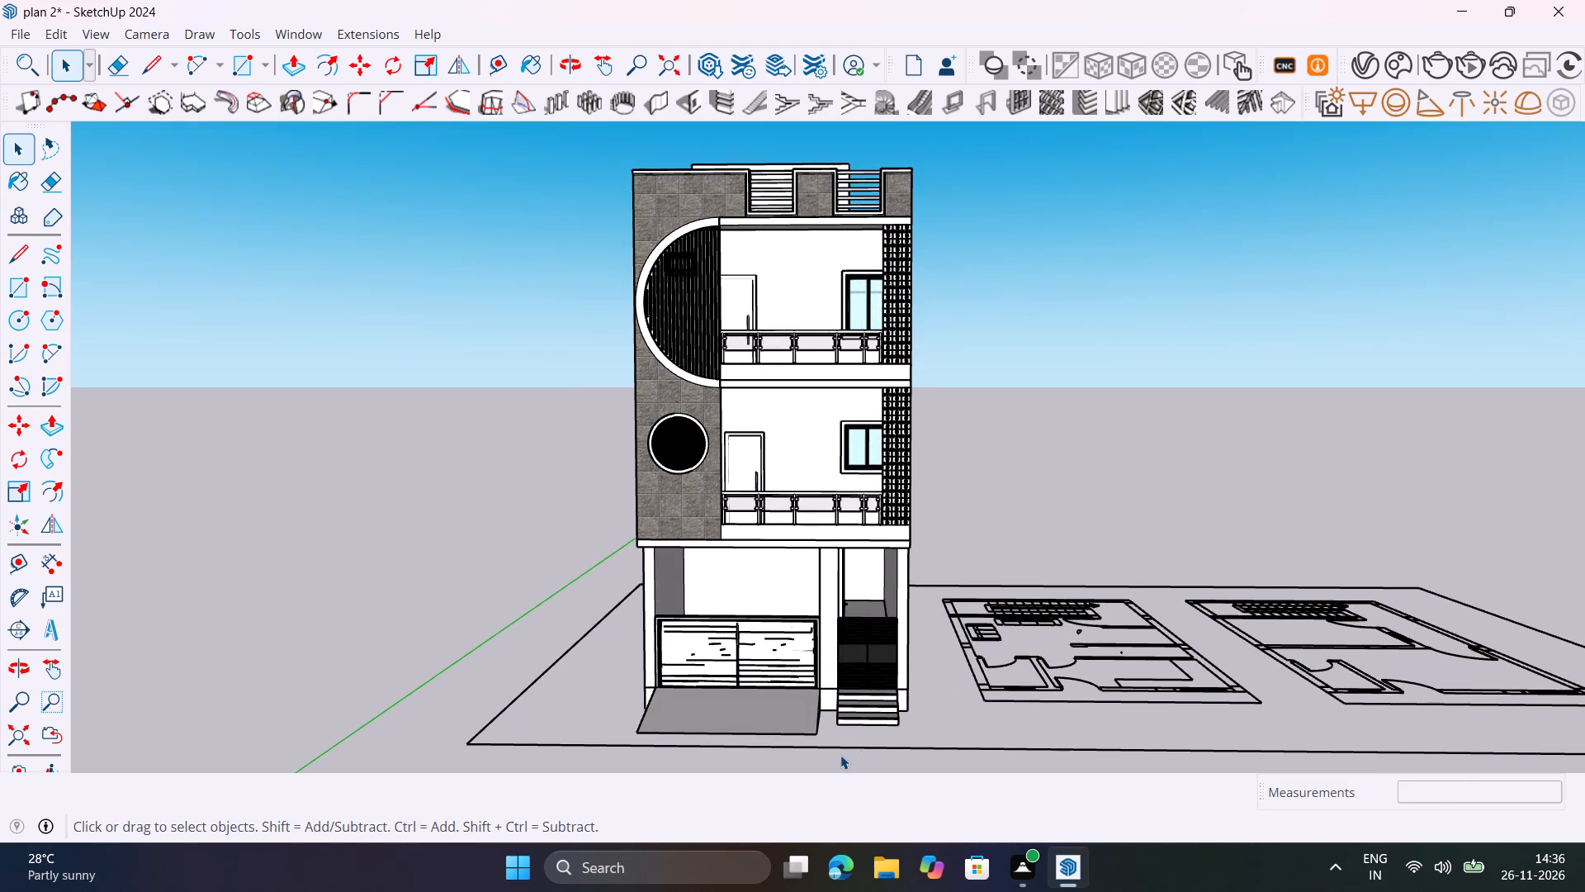
scroll(840, 755, up, 5)
scroll(768, 697, up, 5)
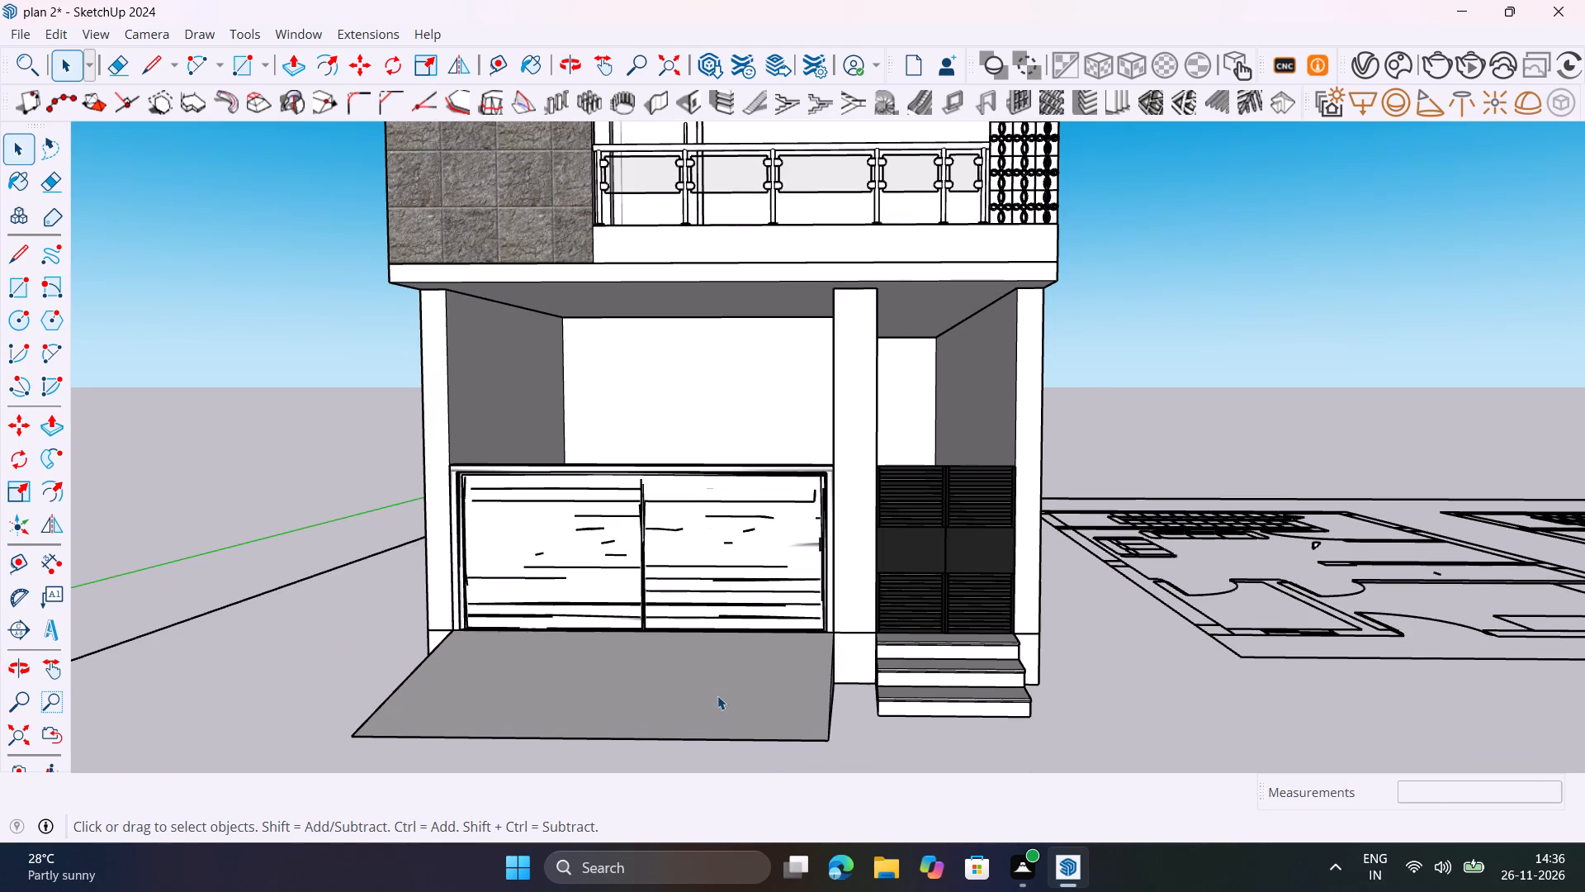
middle_drag(724, 700, 996, 662)
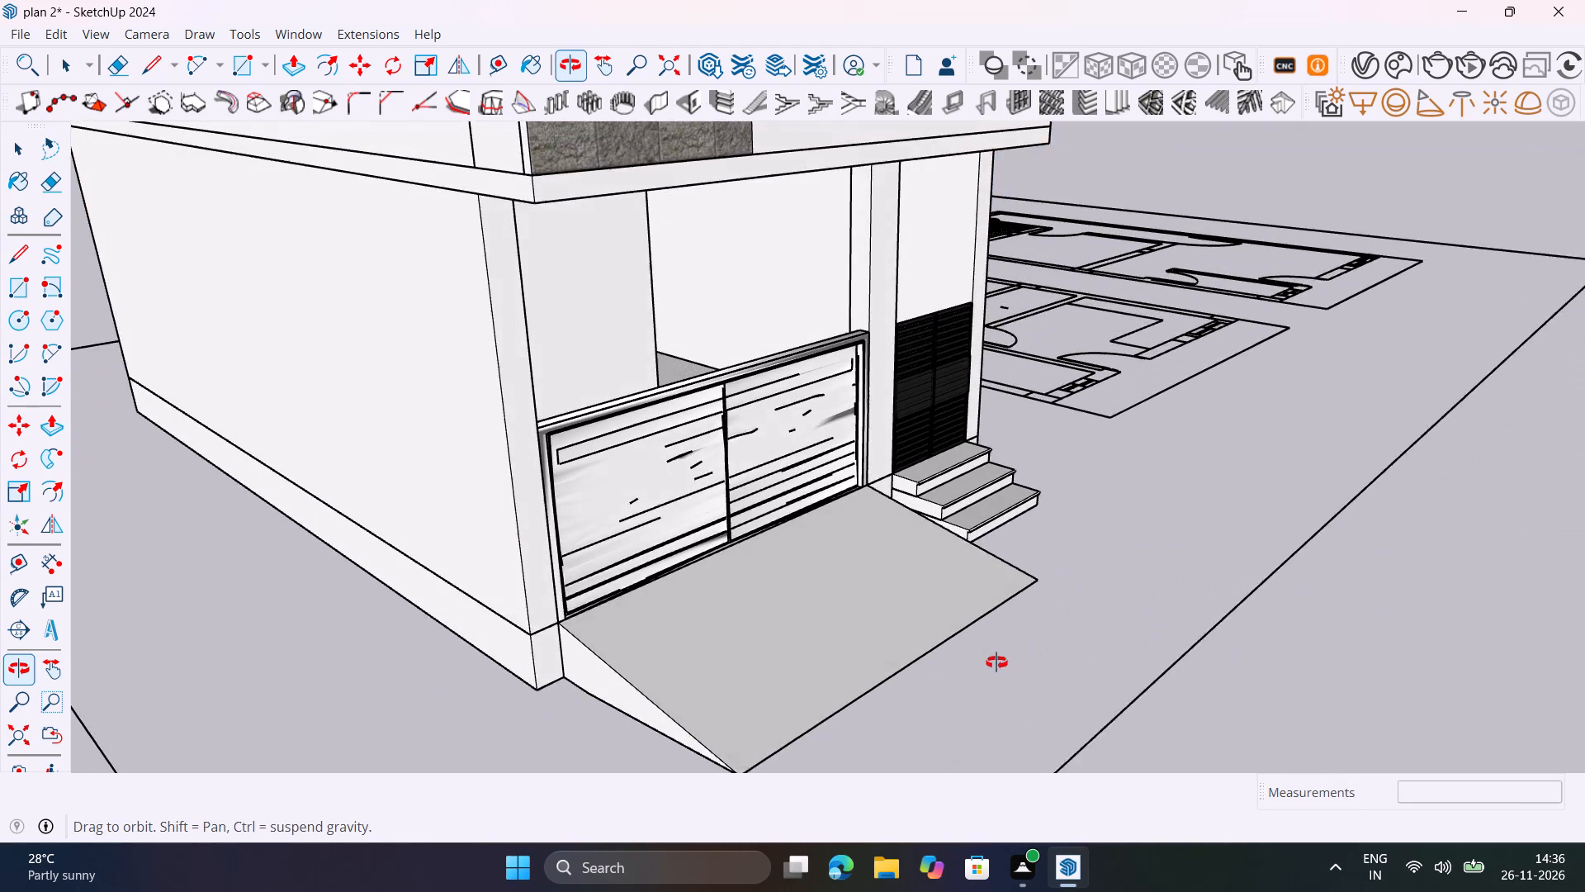
middle_drag(996, 662, 998, 666)
scroll(998, 666, up, 1)
shift+middle_drag(969, 669, 866, 597)
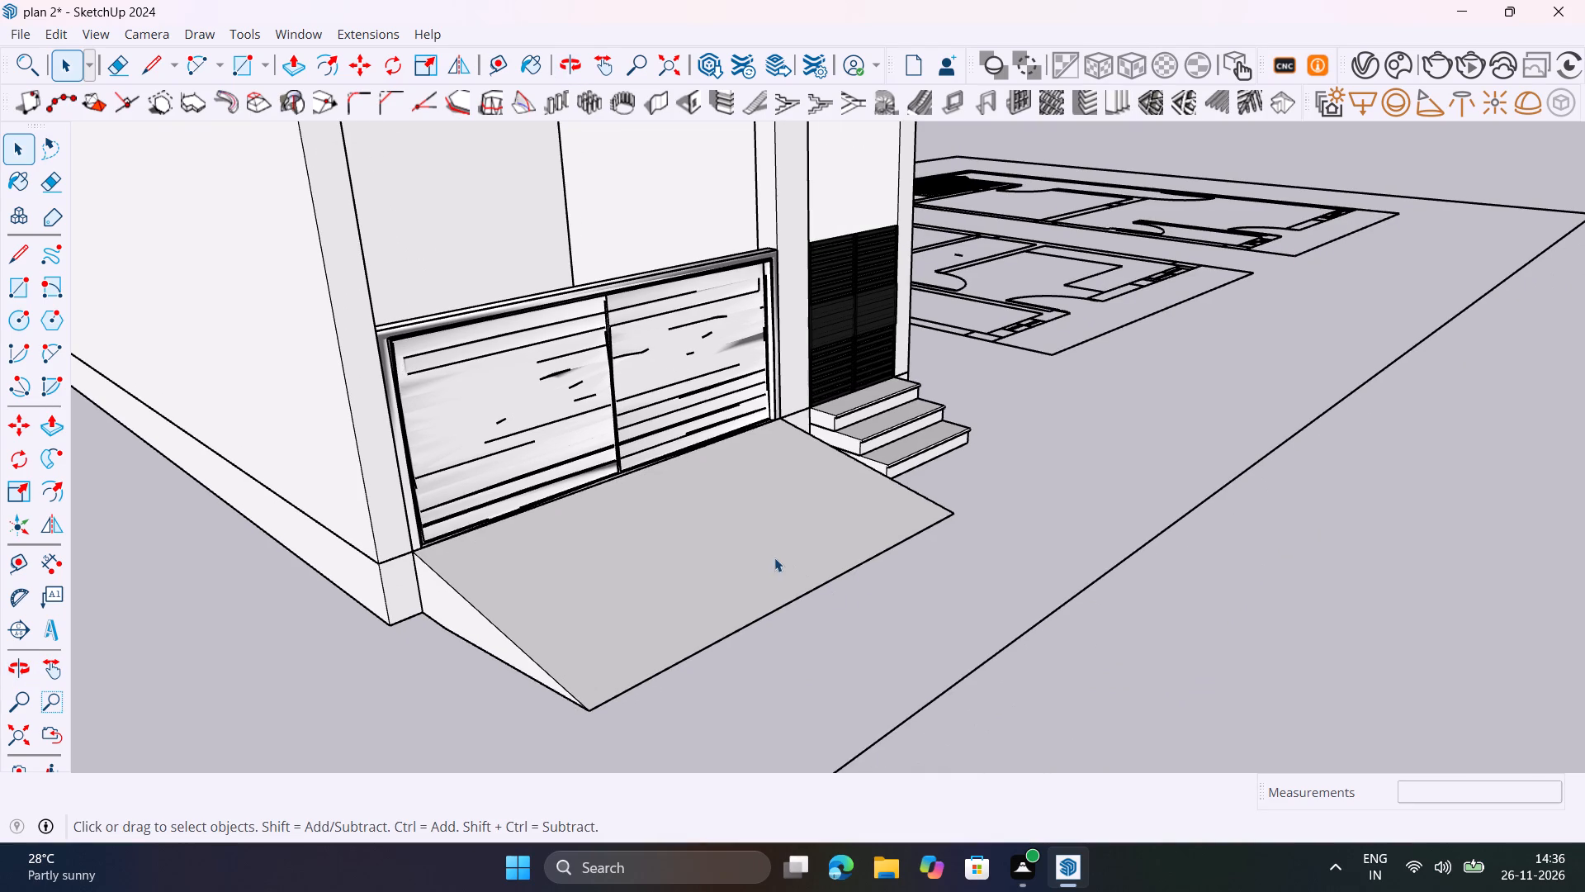
scroll(882, 392, up, 9)
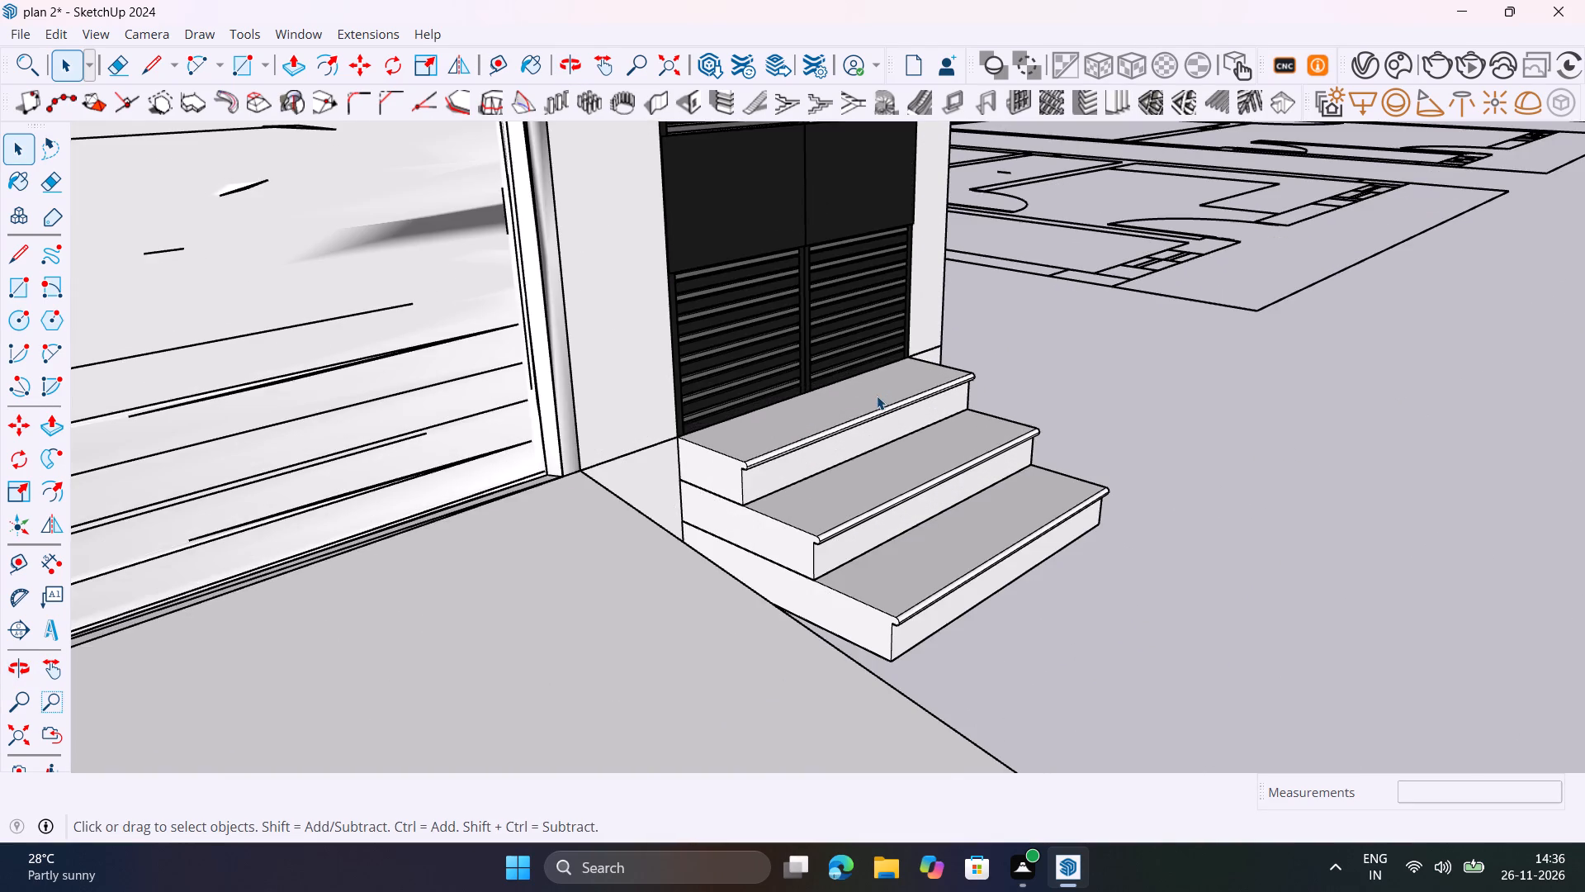
scroll(877, 396, up, 4)
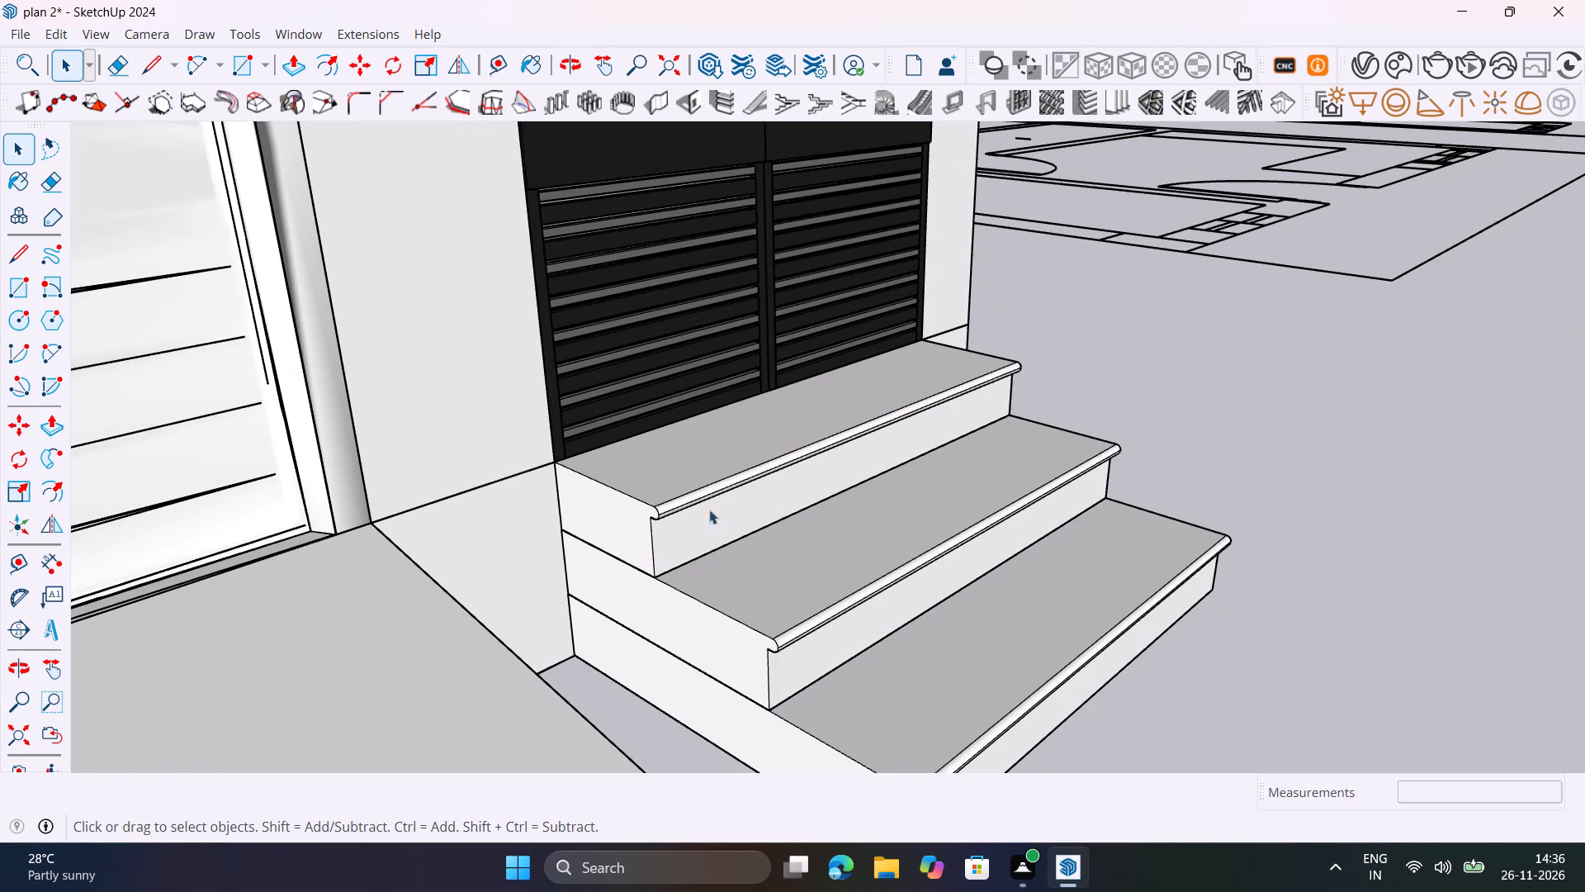
shift+middle_drag(751, 610, 624, 498)
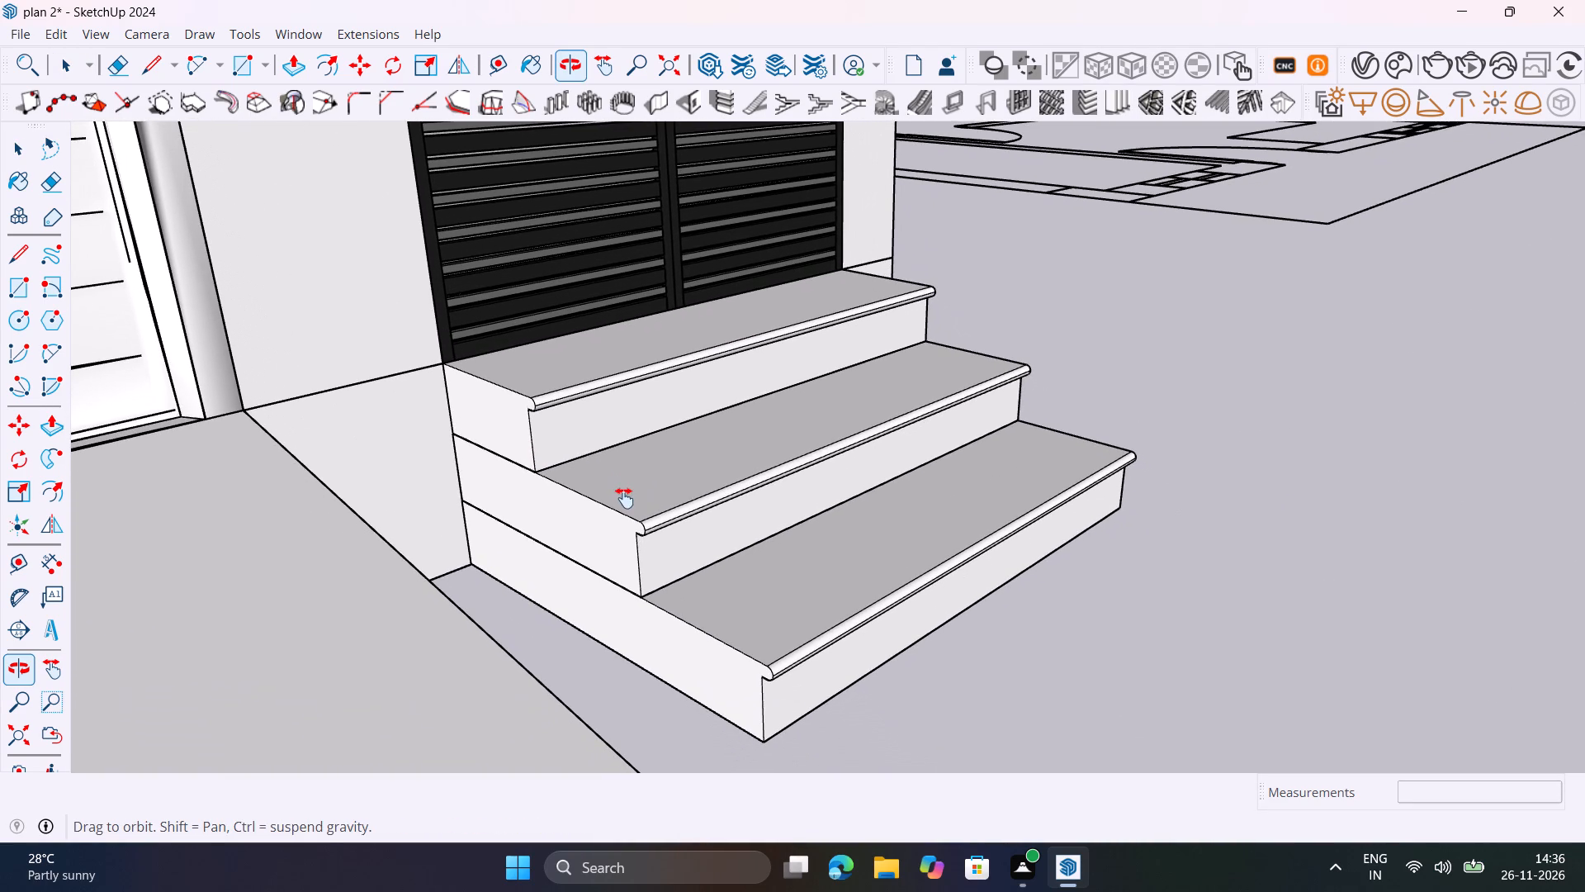
shift+middle_drag(624, 498, 629, 521)
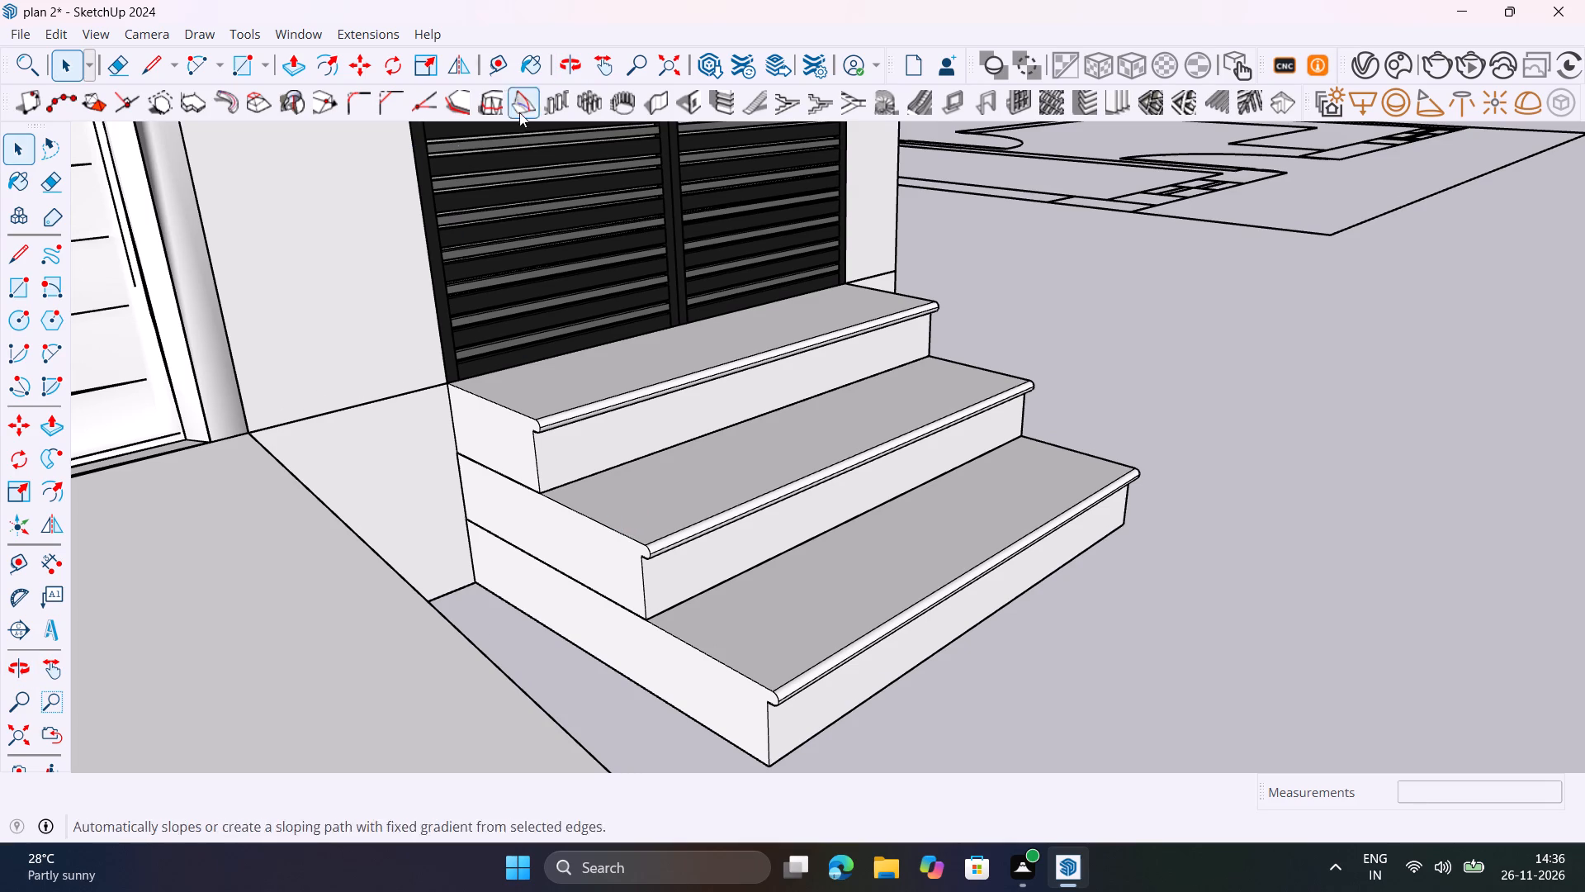
Search the Chaos Cosmos library for tiles.
click(1394, 66)
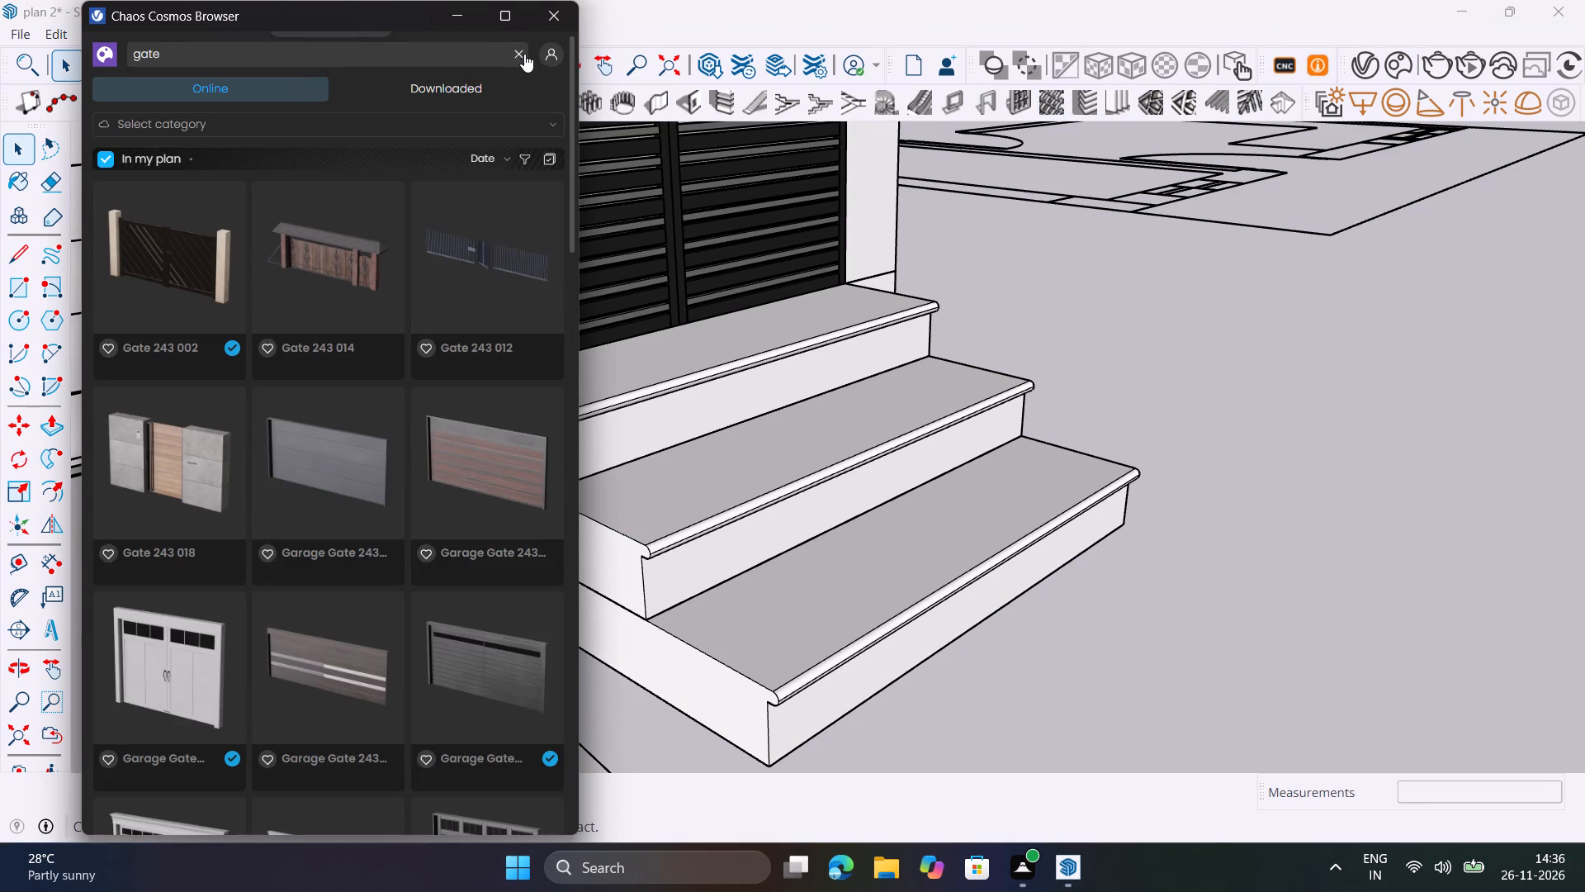
click(524, 54)
click(469, 58)
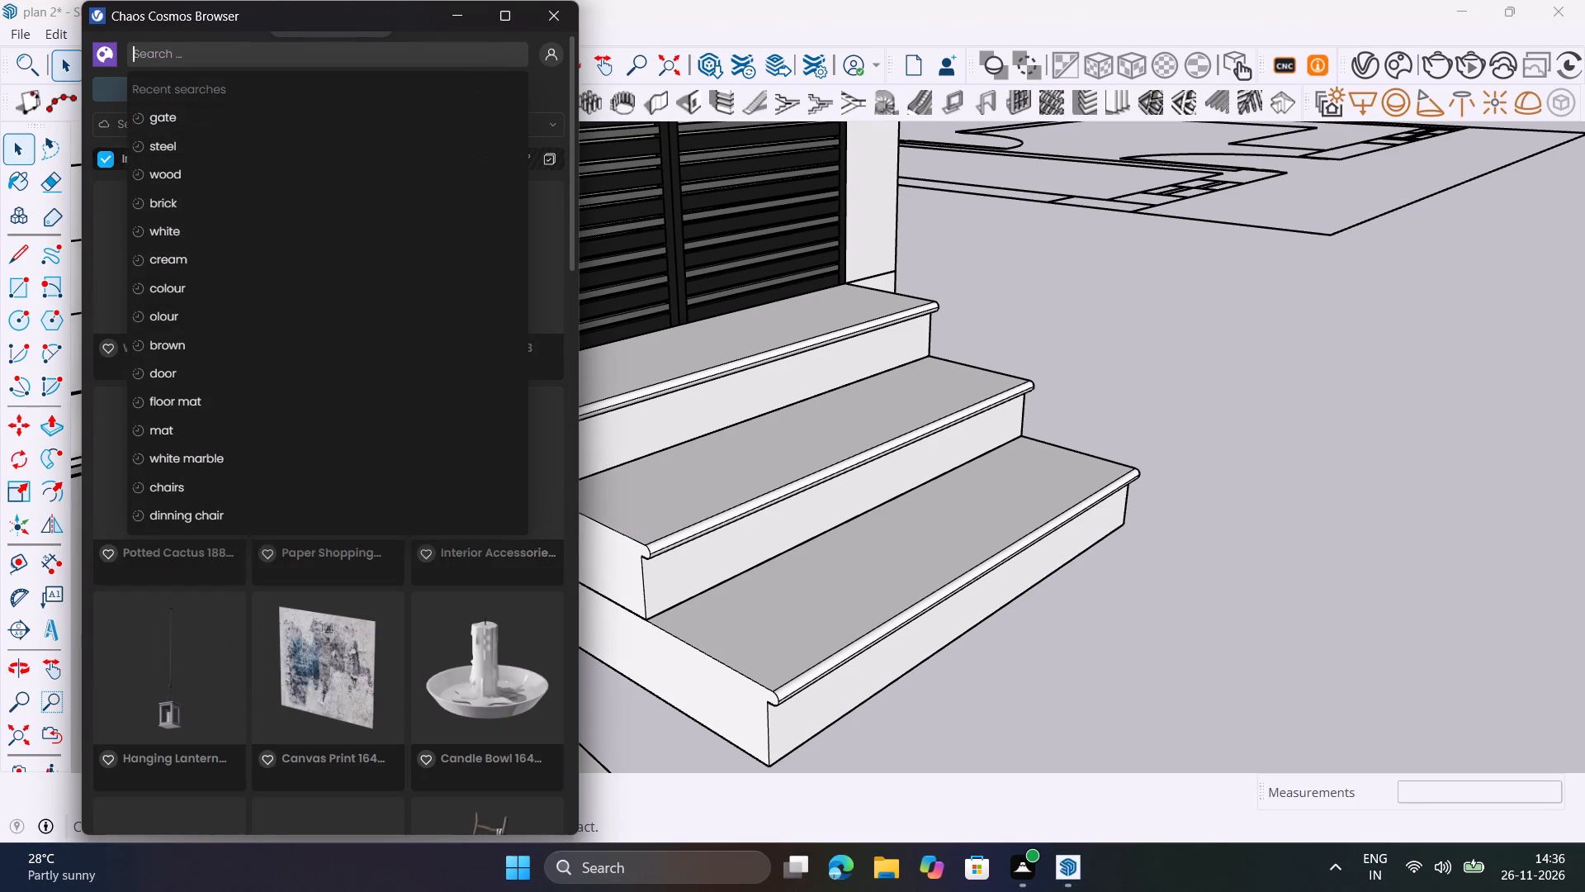
text(TAILES)
key(Return)
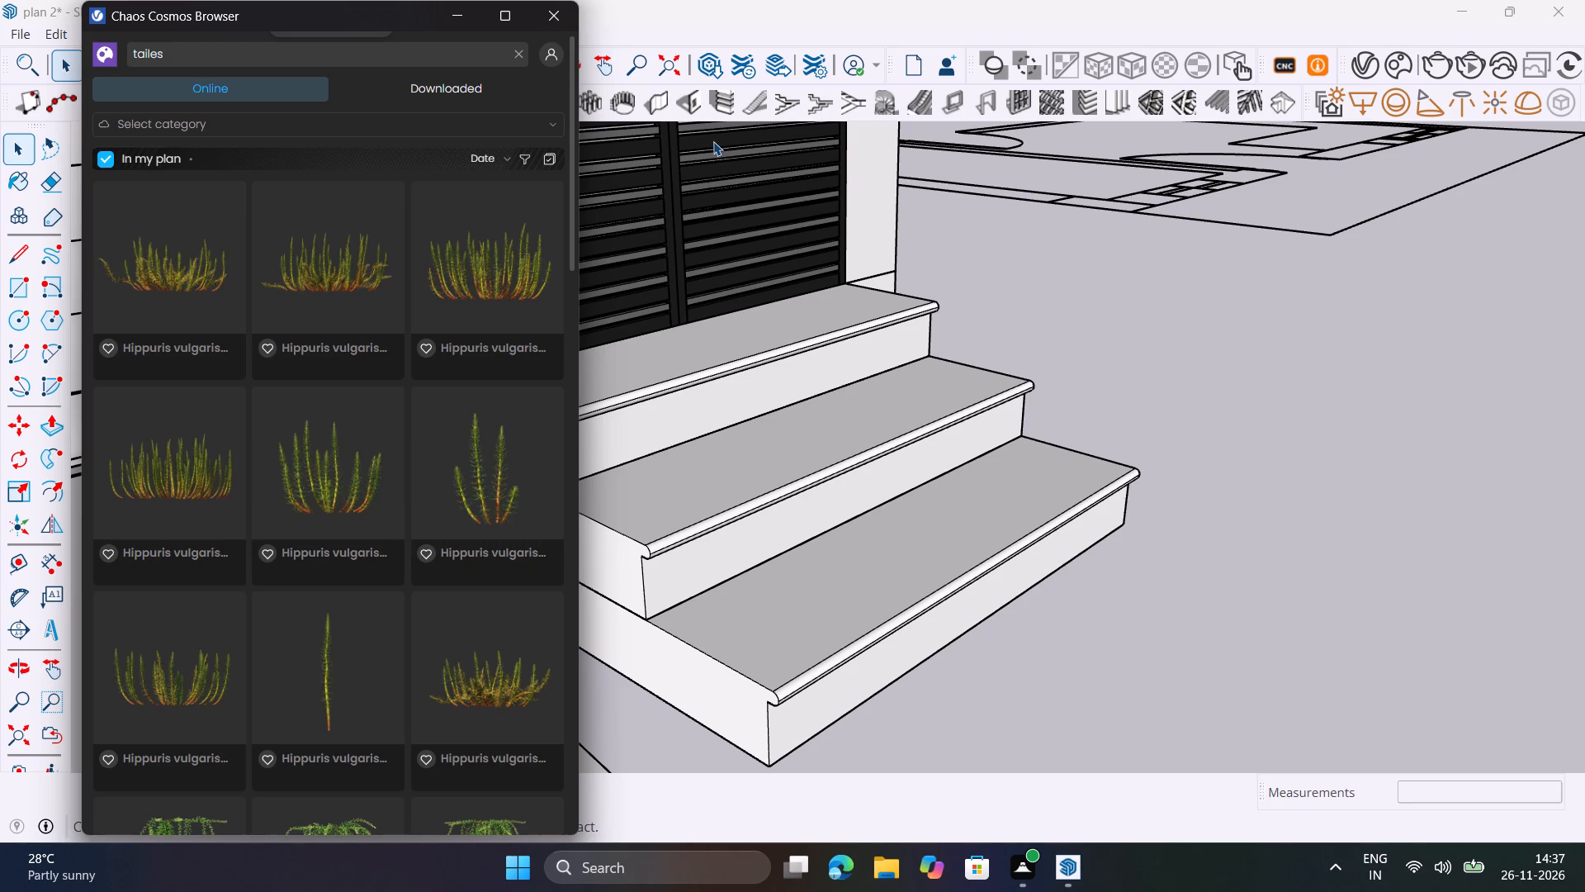
scroll(294, 429, down, 7)
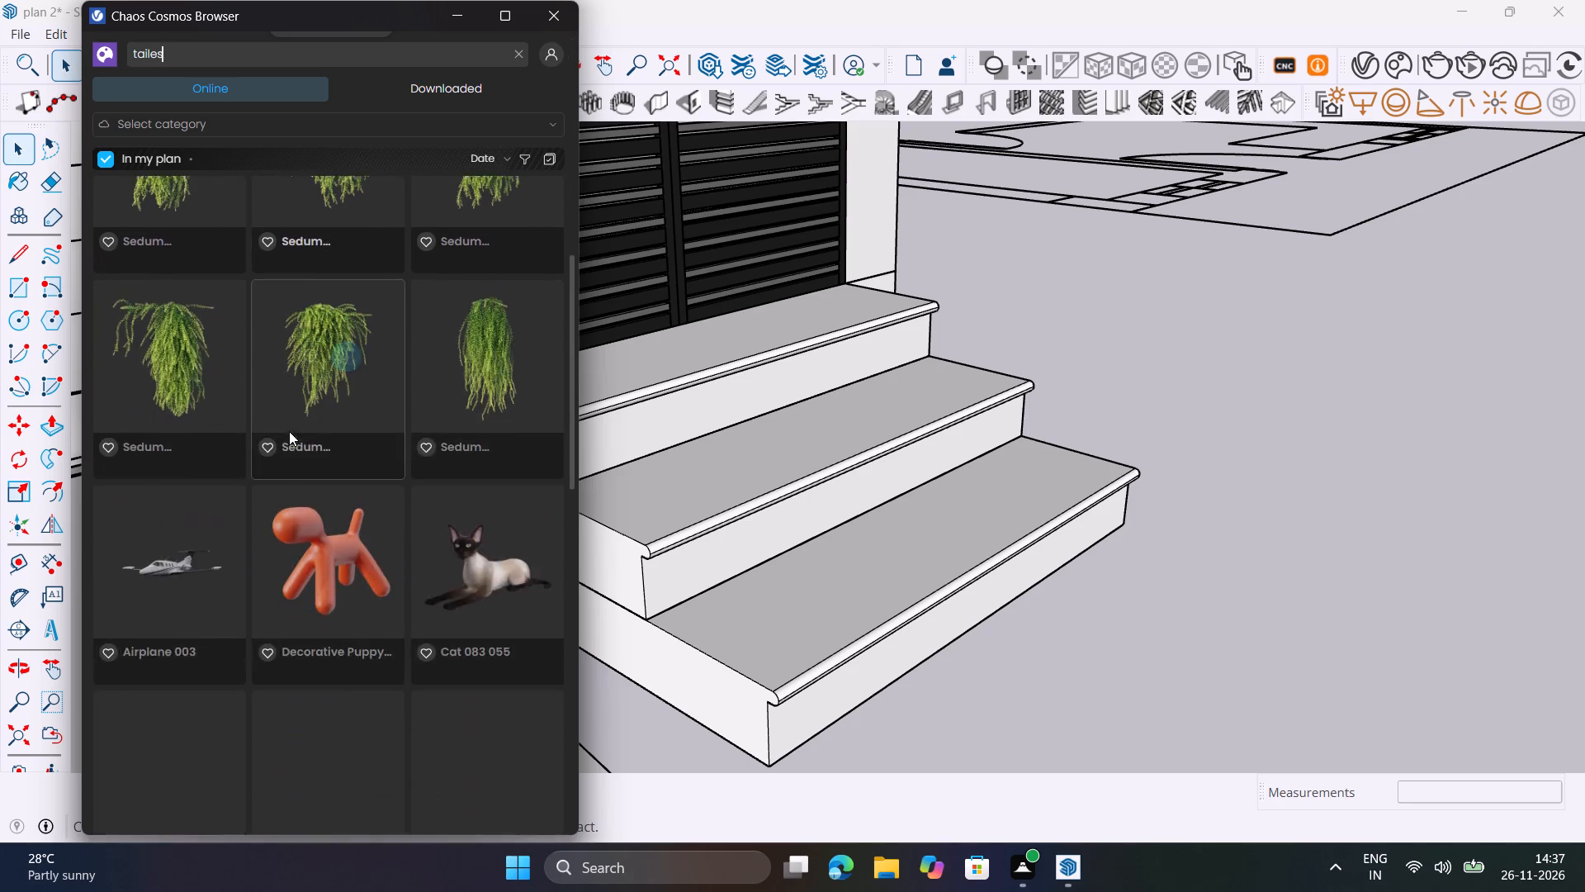
scroll(289, 431, down, 2)
click(520, 54)
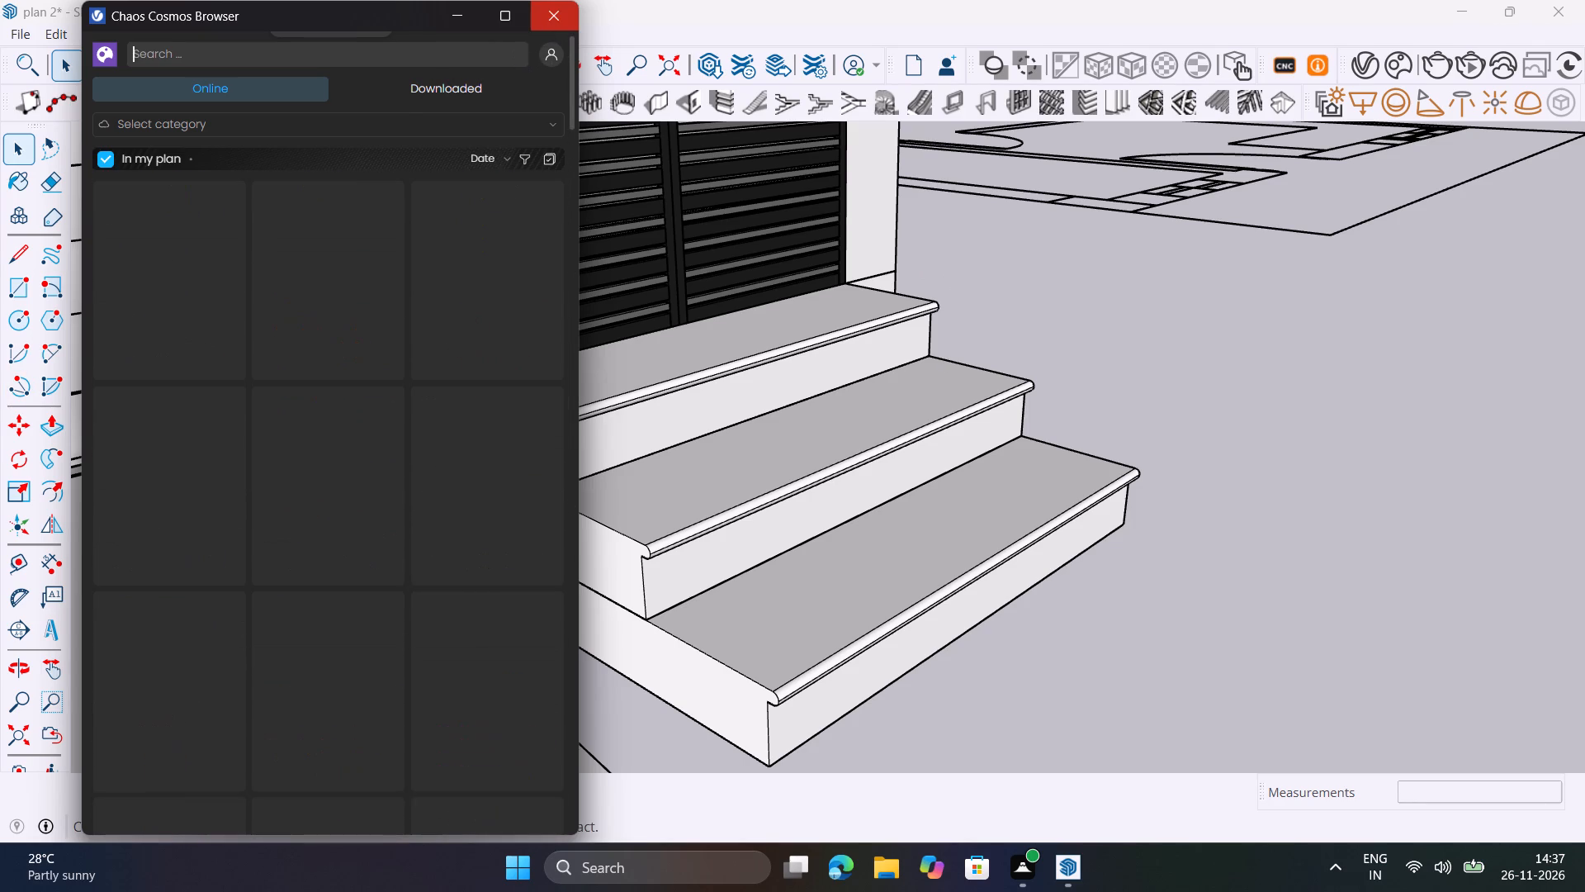
text(TILES)
key(Return)
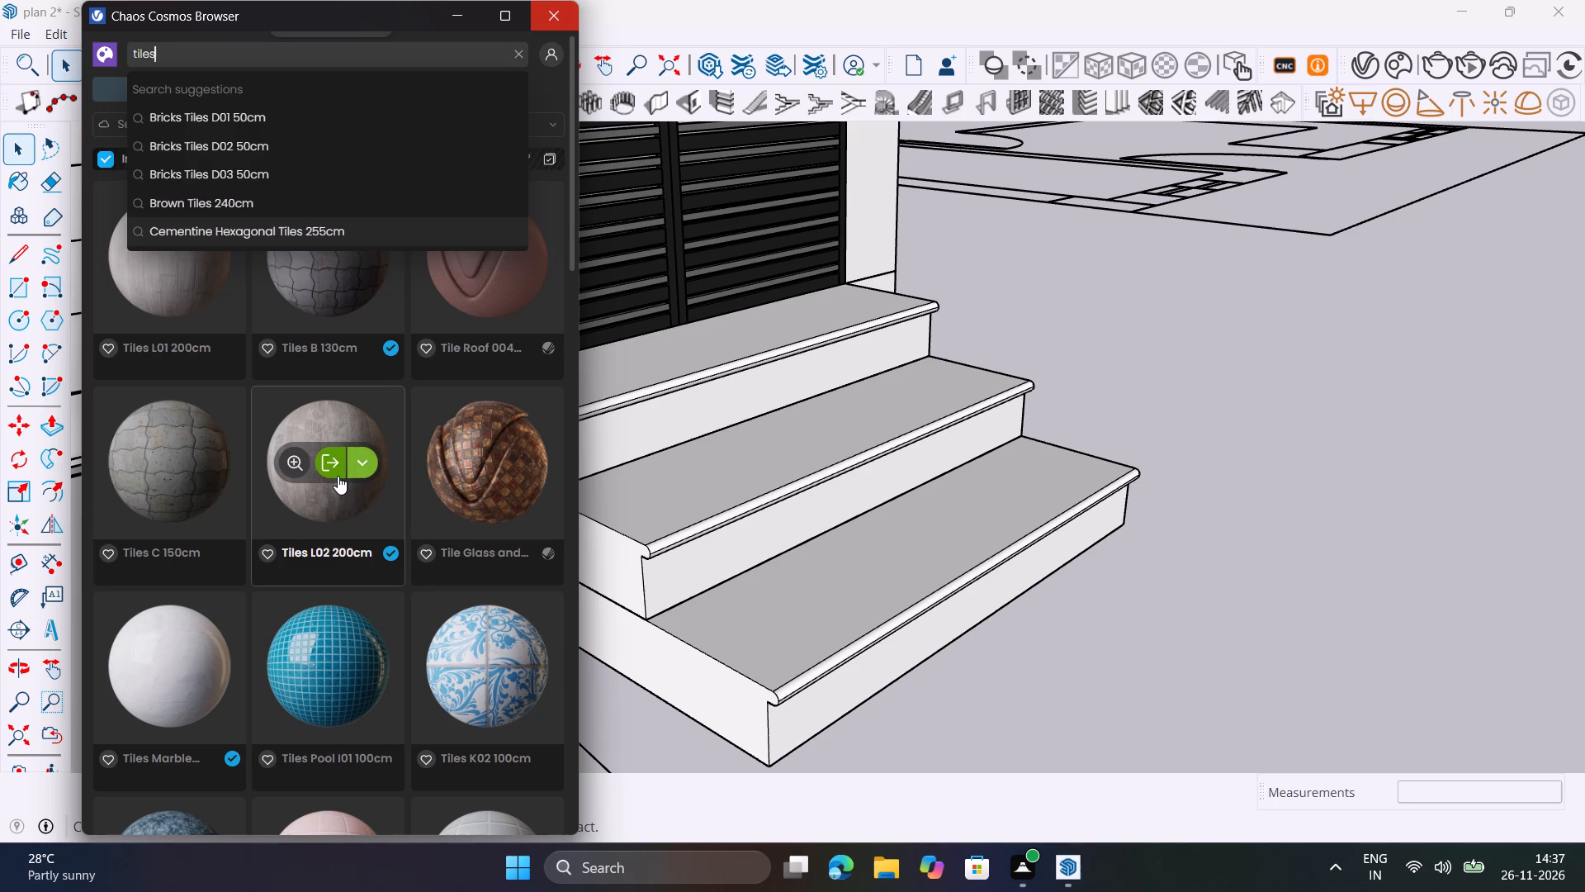
Browse the tile materials and import Tiles L02 200cm into the scene.
scroll(338, 476, up, 3)
scroll(377, 374, up, 3)
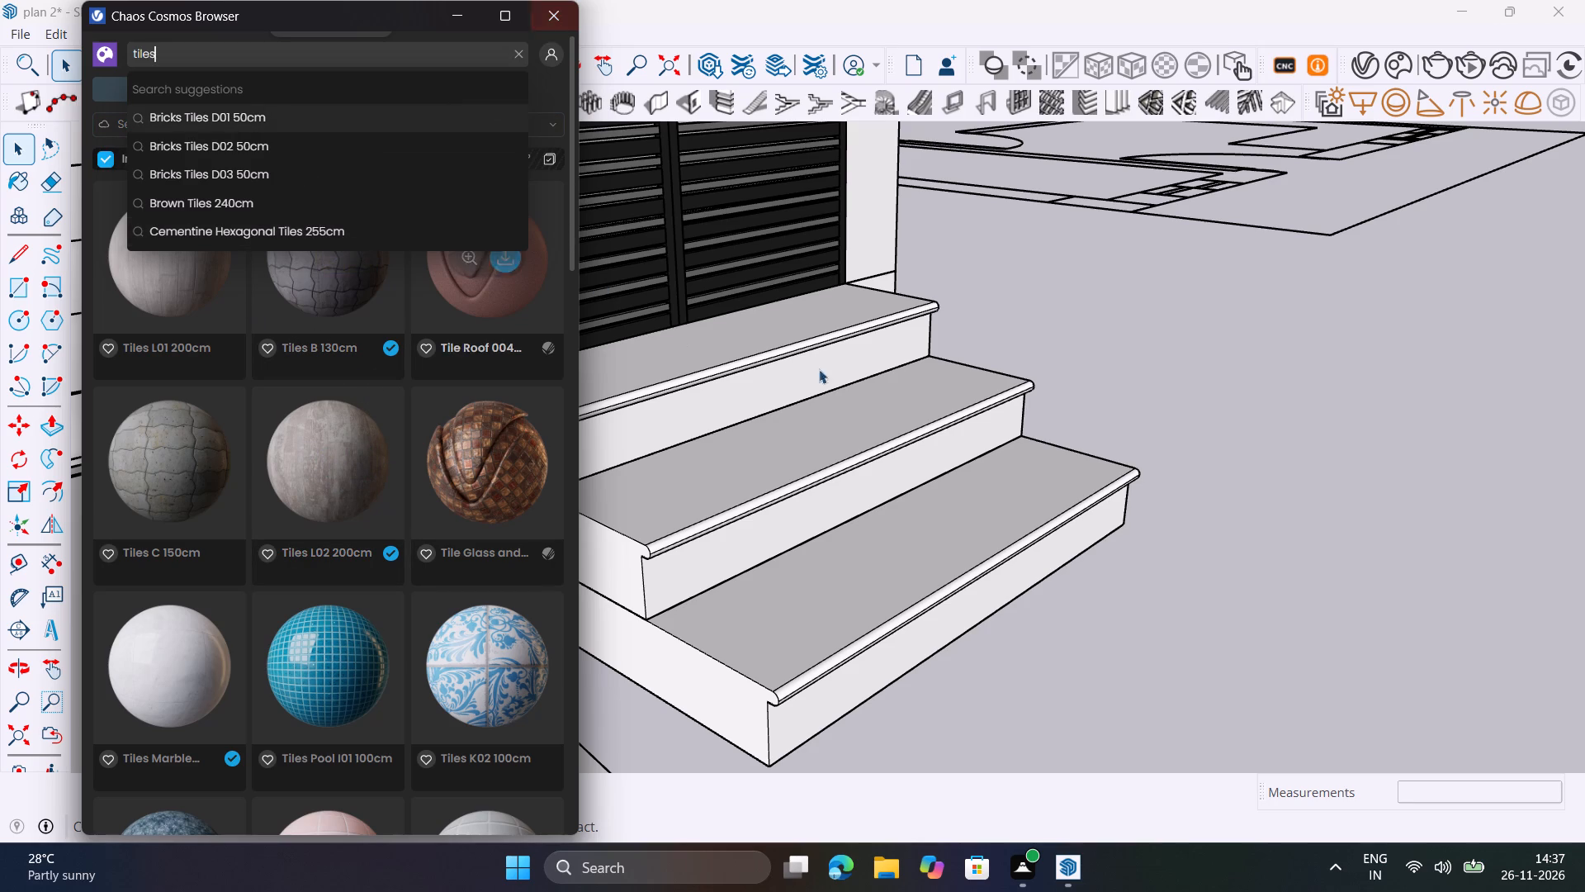
click(1105, 360)
scroll(259, 596, down, 2)
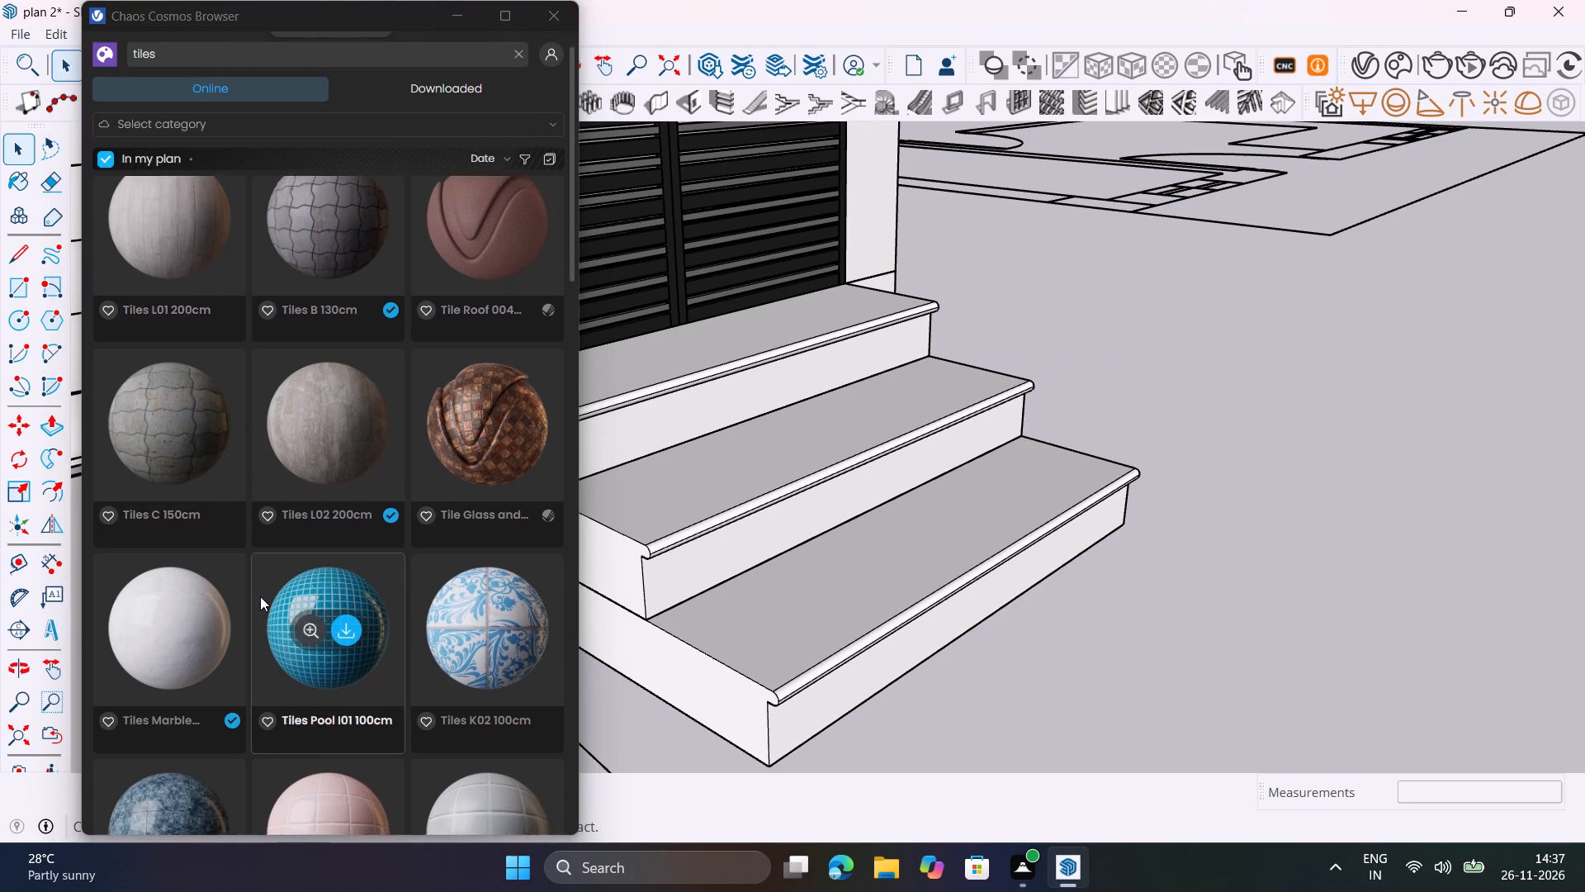
scroll(260, 596, down, 1)
scroll(260, 596, up, 5)
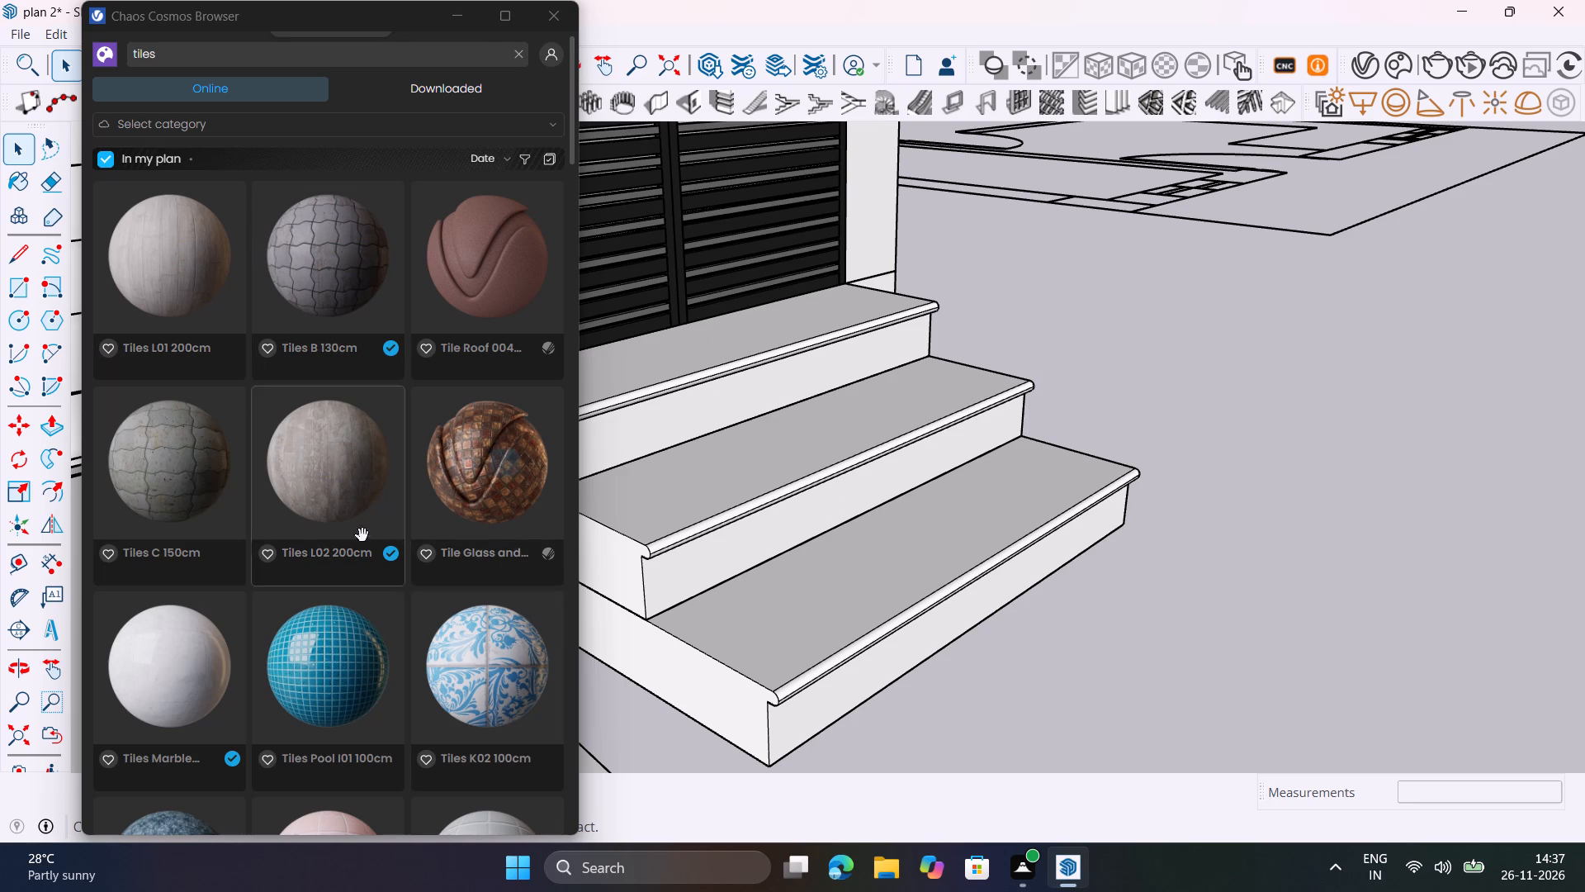
scroll(437, 515, down, 1)
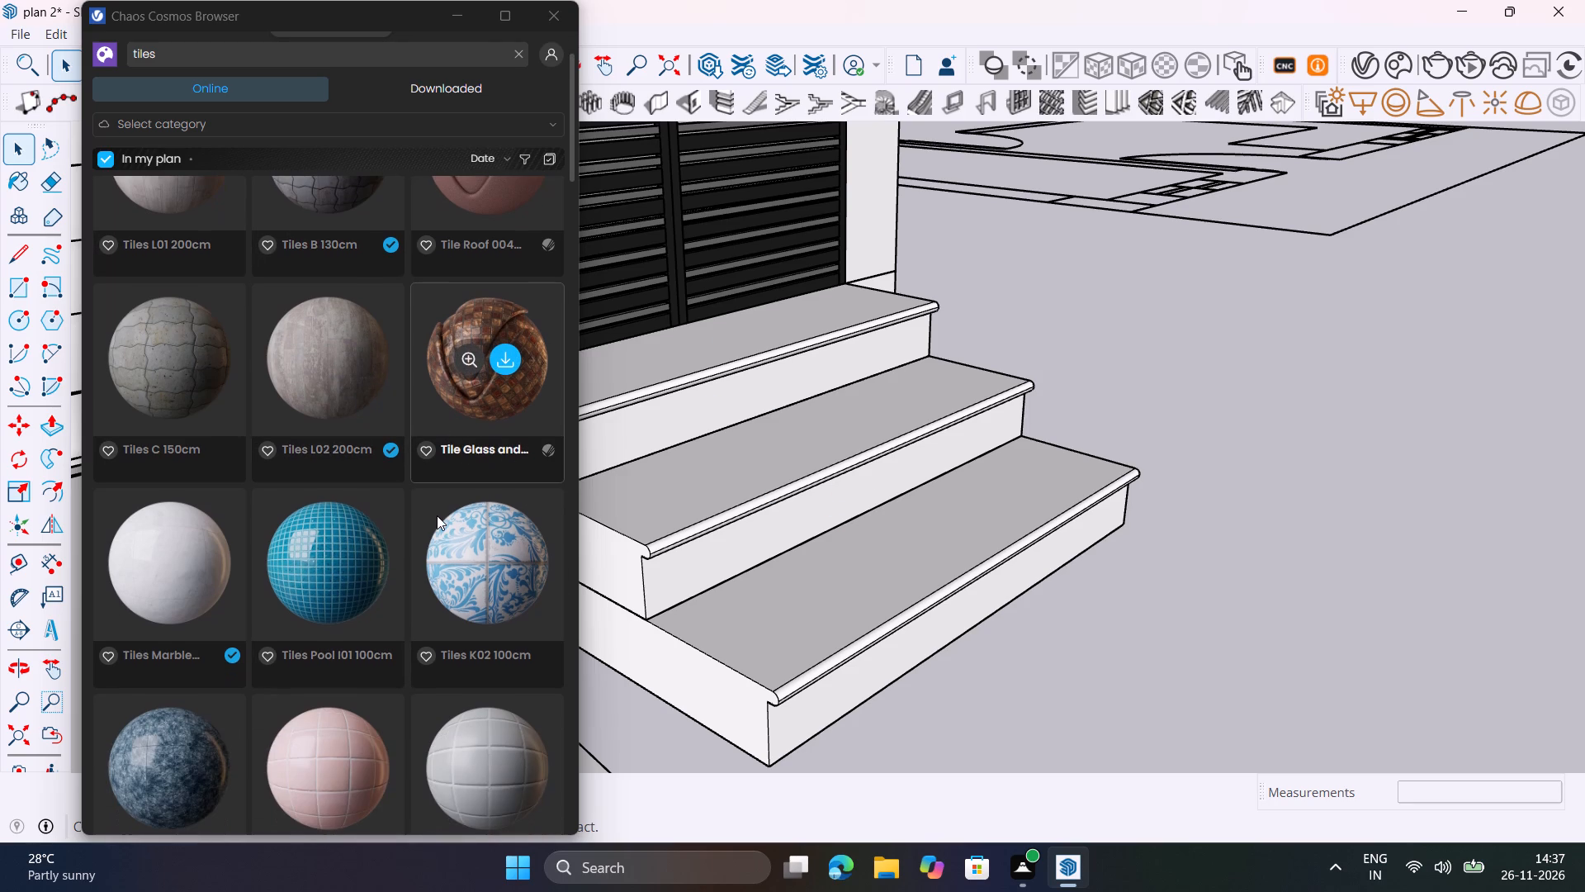
scroll(437, 515, down, 1)
scroll(437, 515, up, 2)
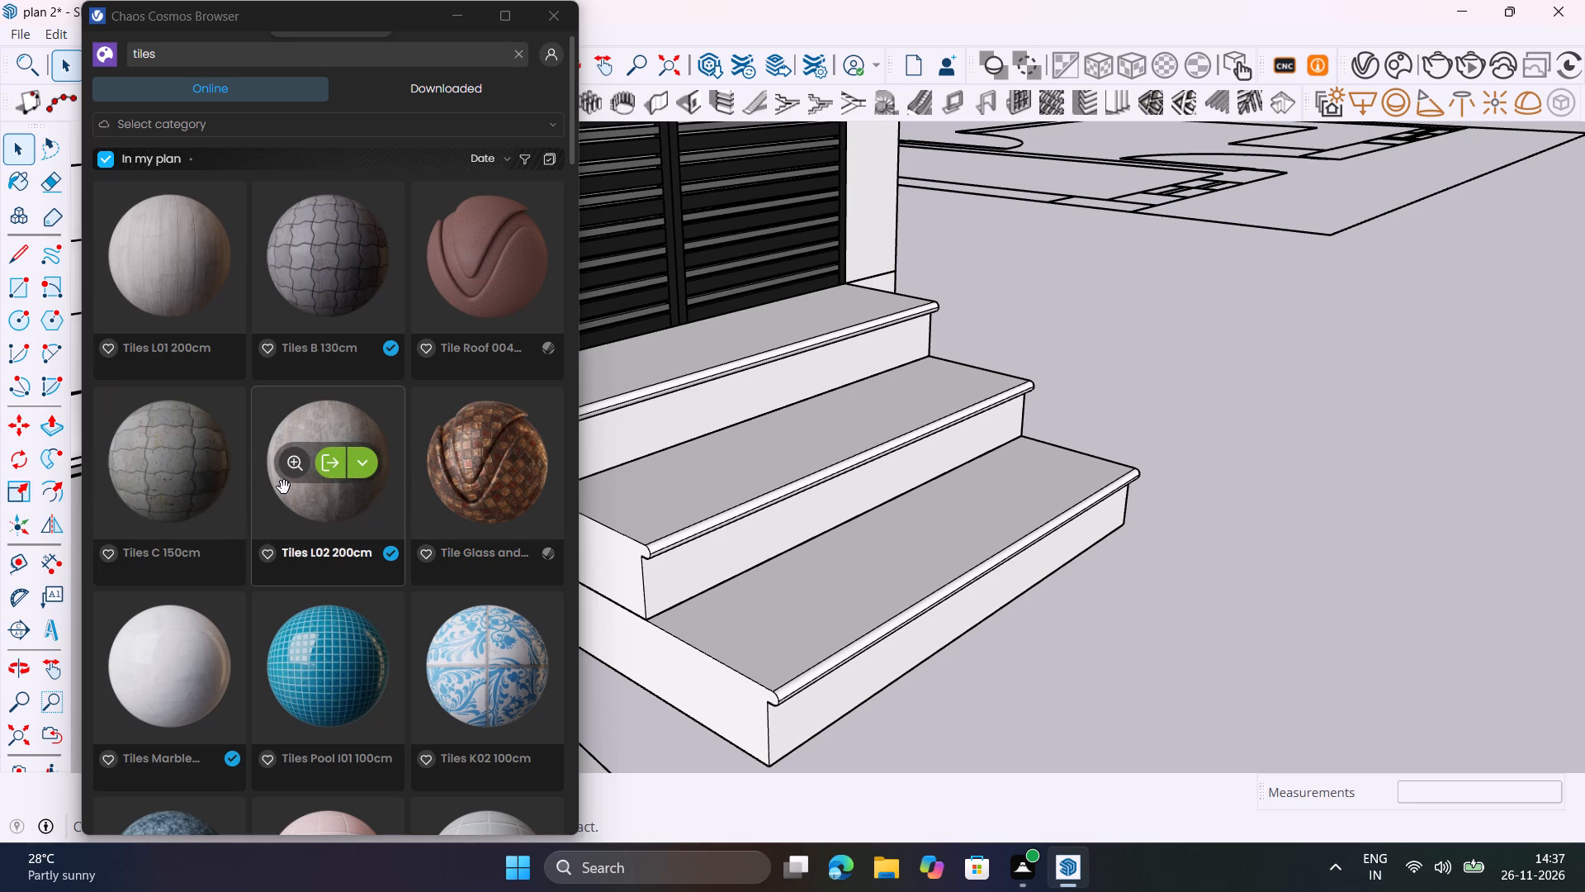
click(329, 457)
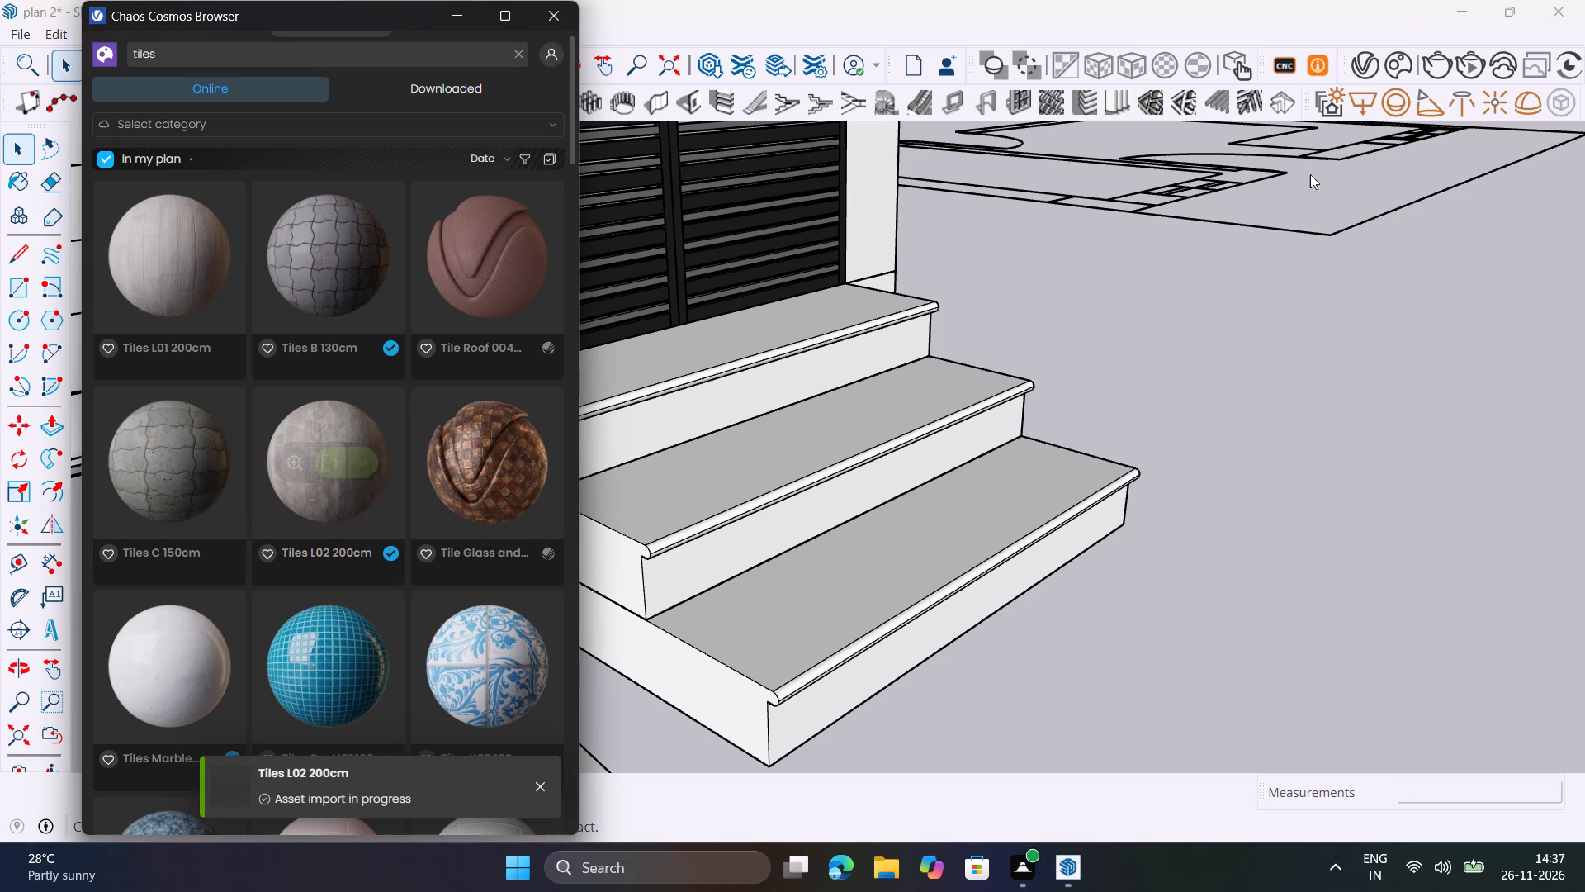
Apply the Tiles L02 200cm material to the top entrance step using the V-Ray Asset Editor.
click(1371, 68)
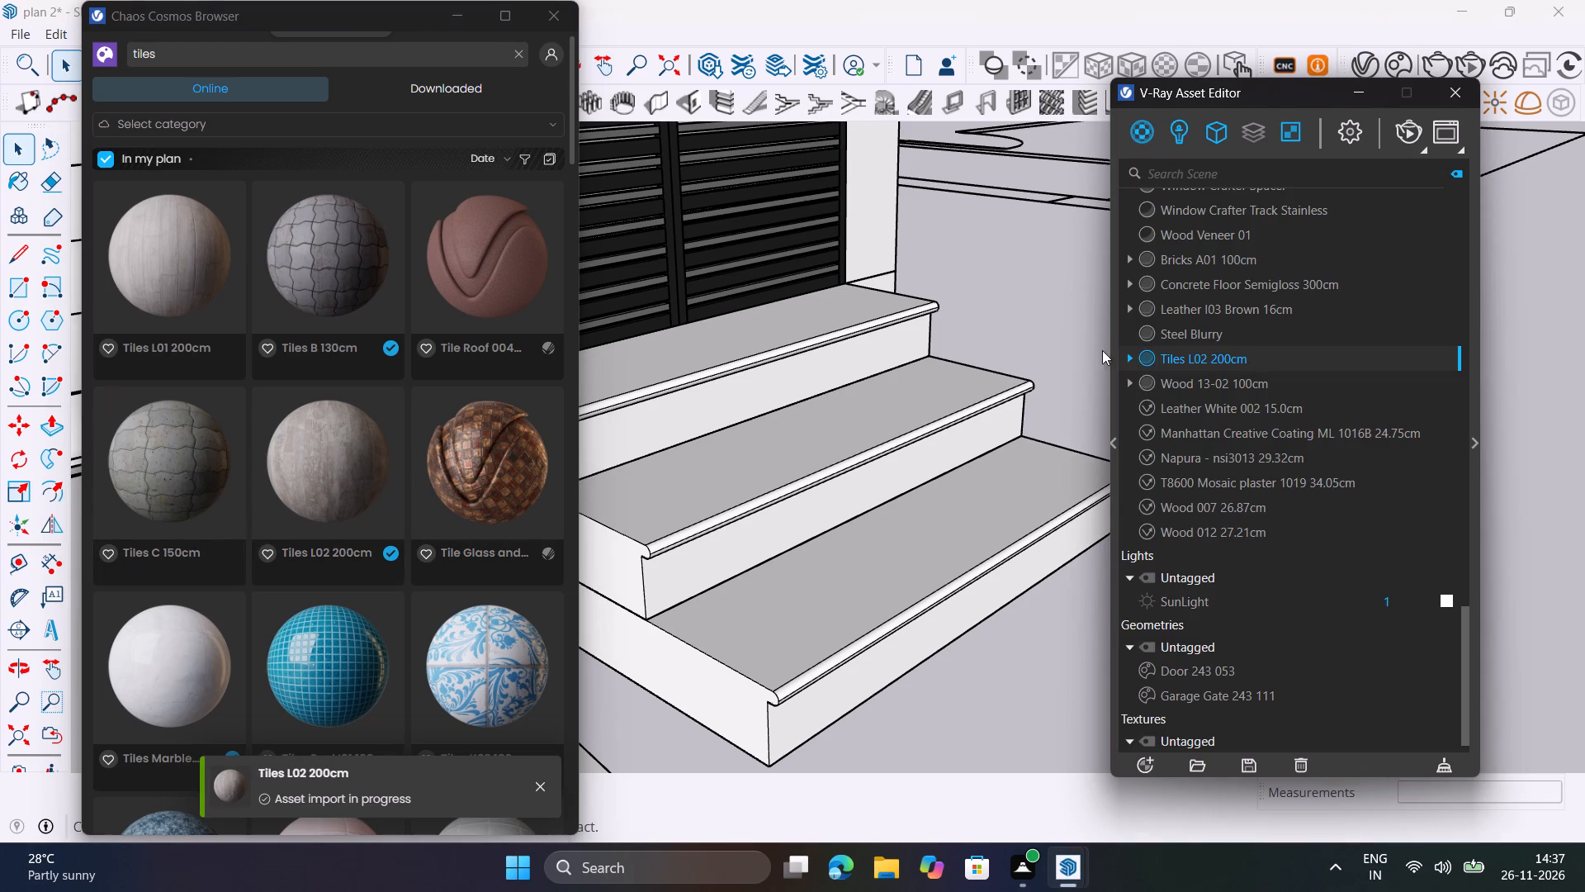
click(771, 339)
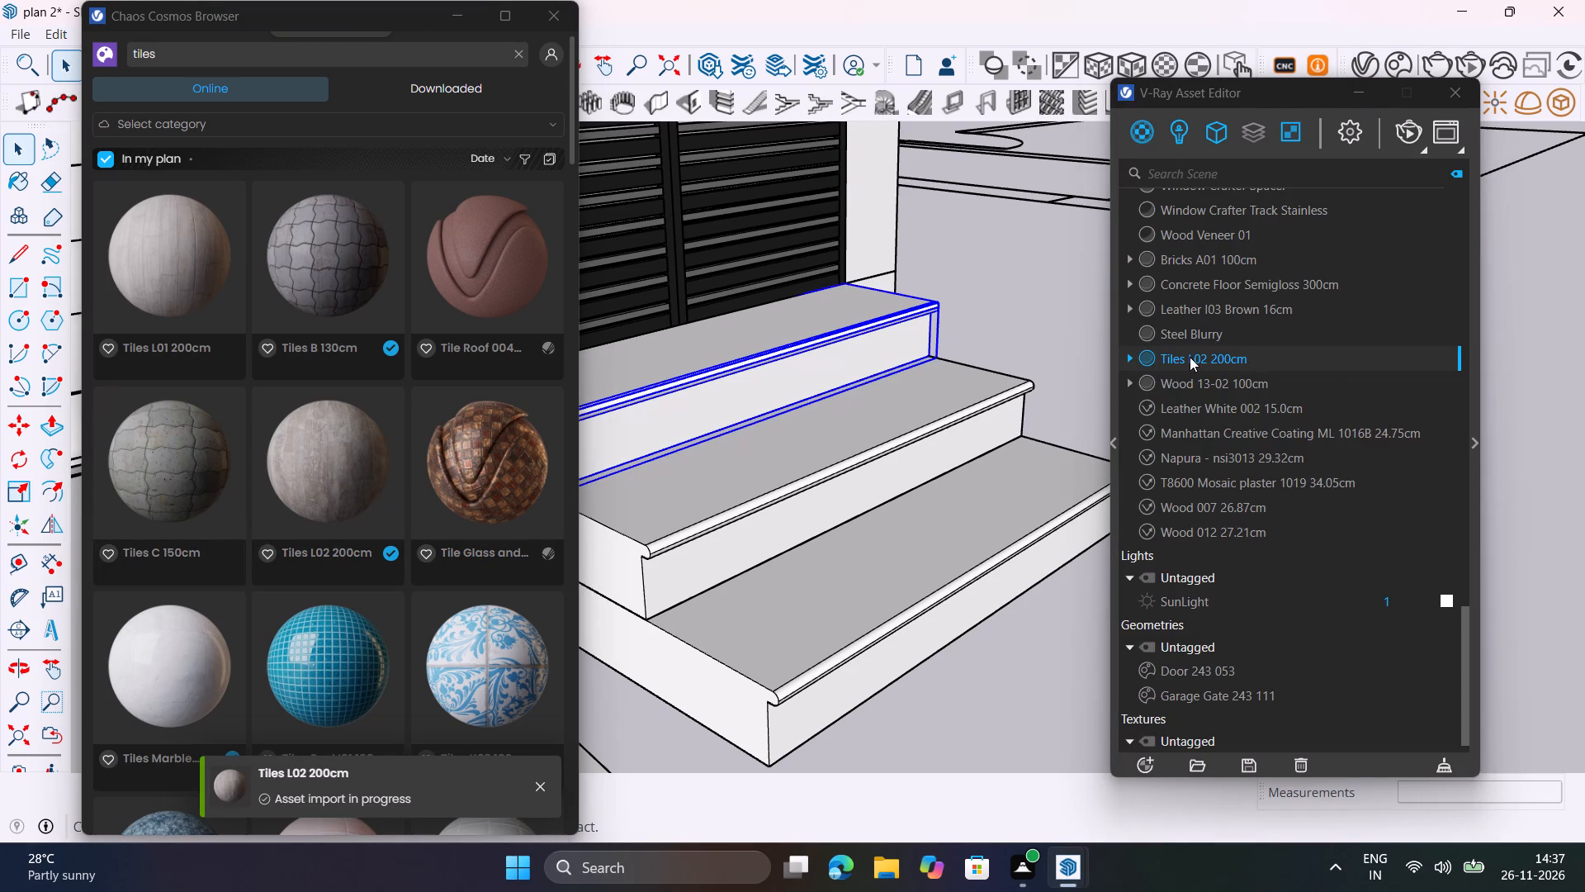
right_click(1190, 357)
click(1234, 393)
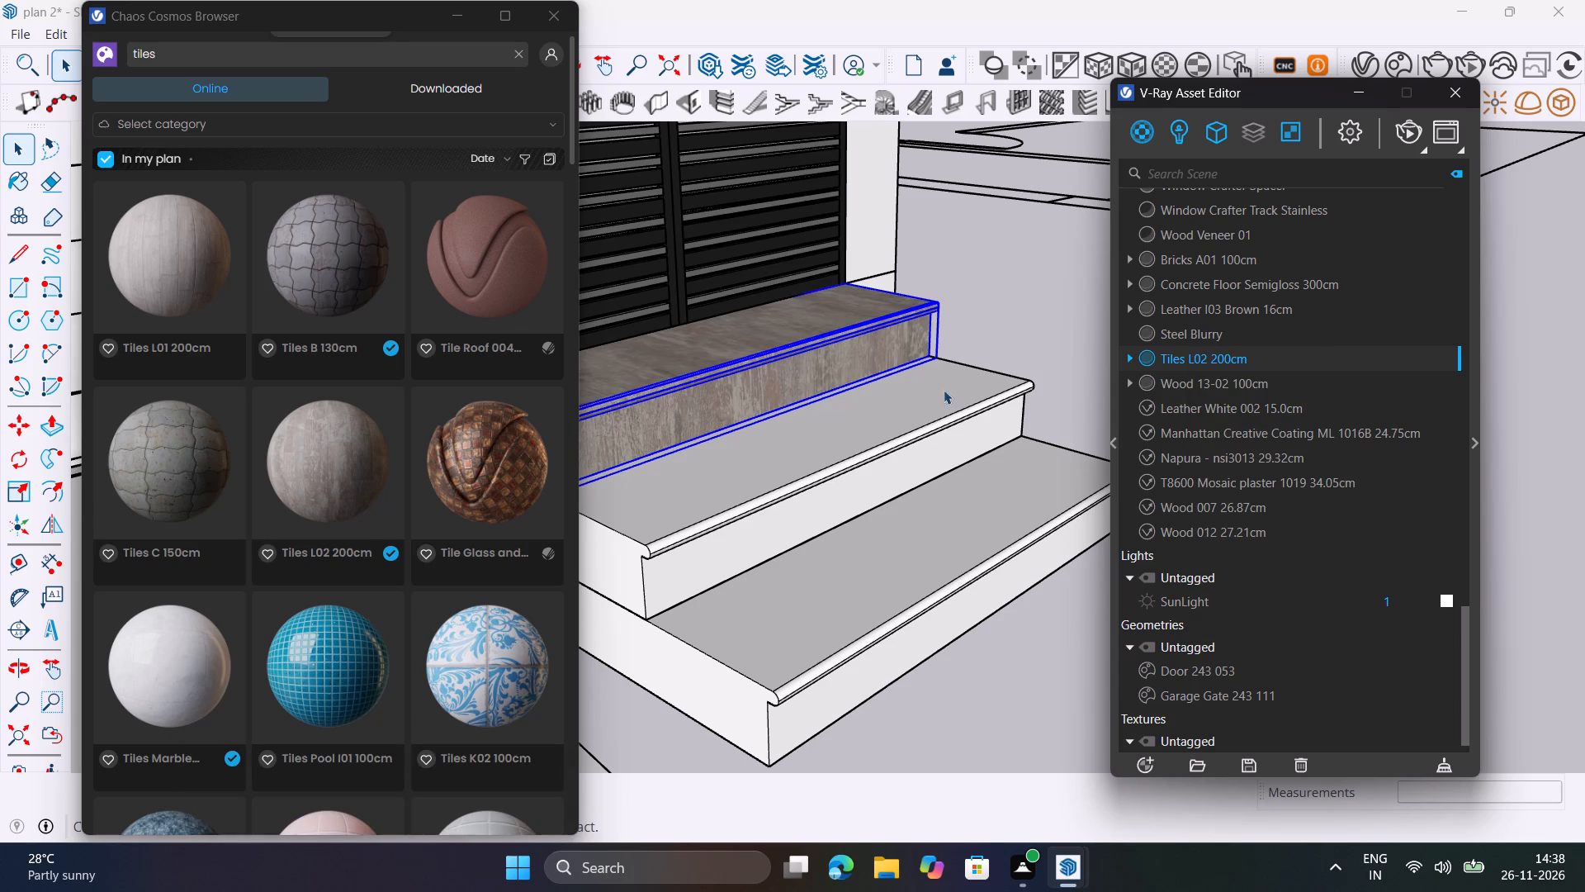
Apply the Tiles L02 200cm material to the middle entrance step.
scroll(794, 374, up, 5)
middle_drag(826, 393, 958, 407)
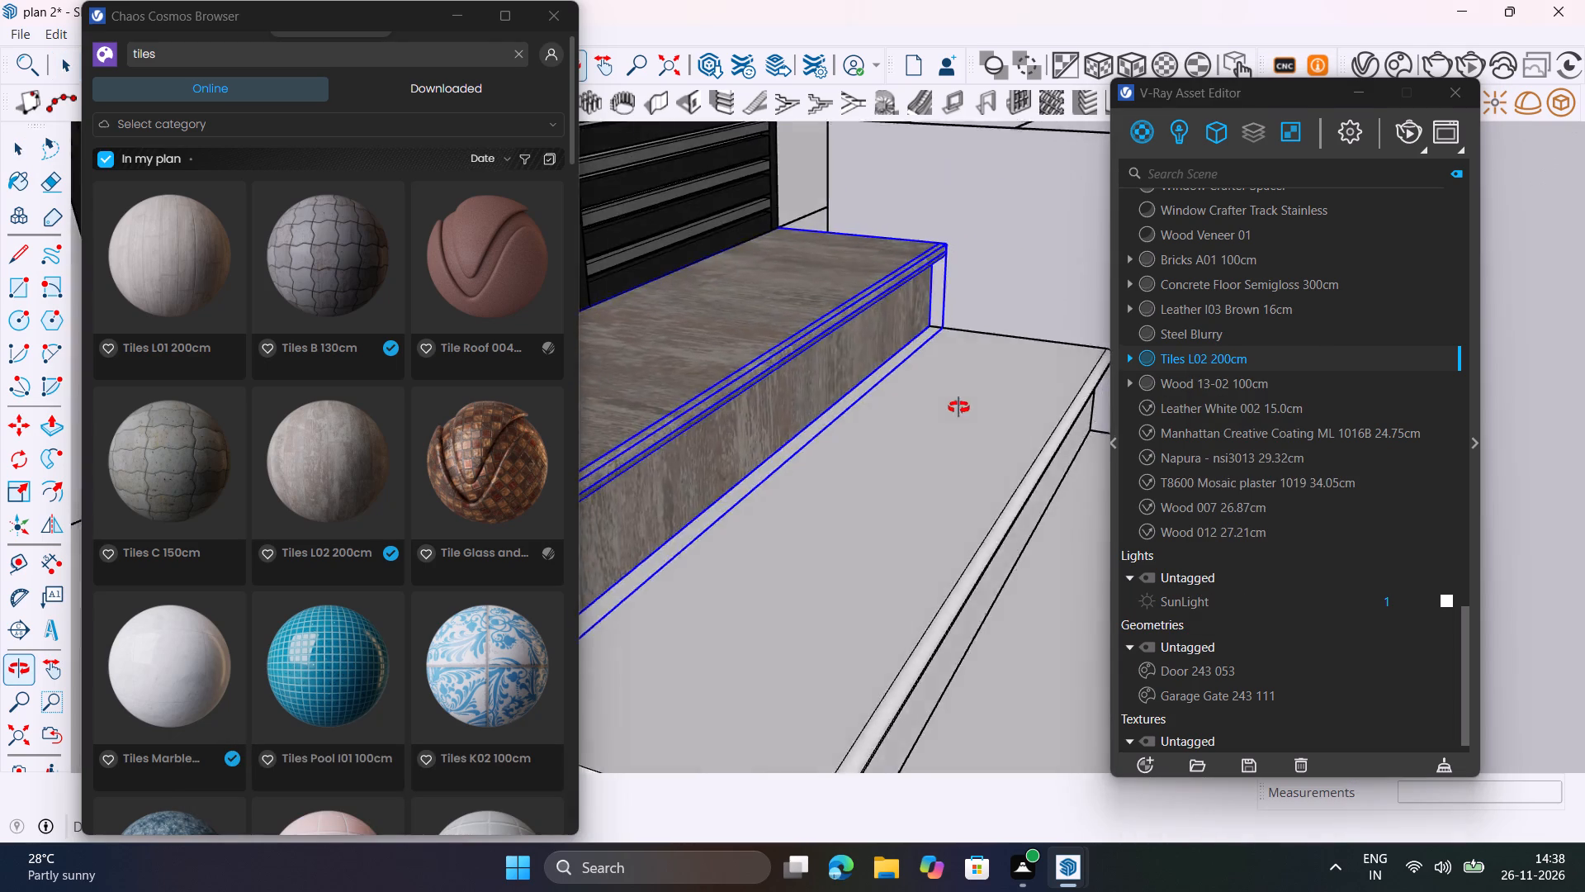
middle_drag(958, 407, 955, 416)
click(960, 422)
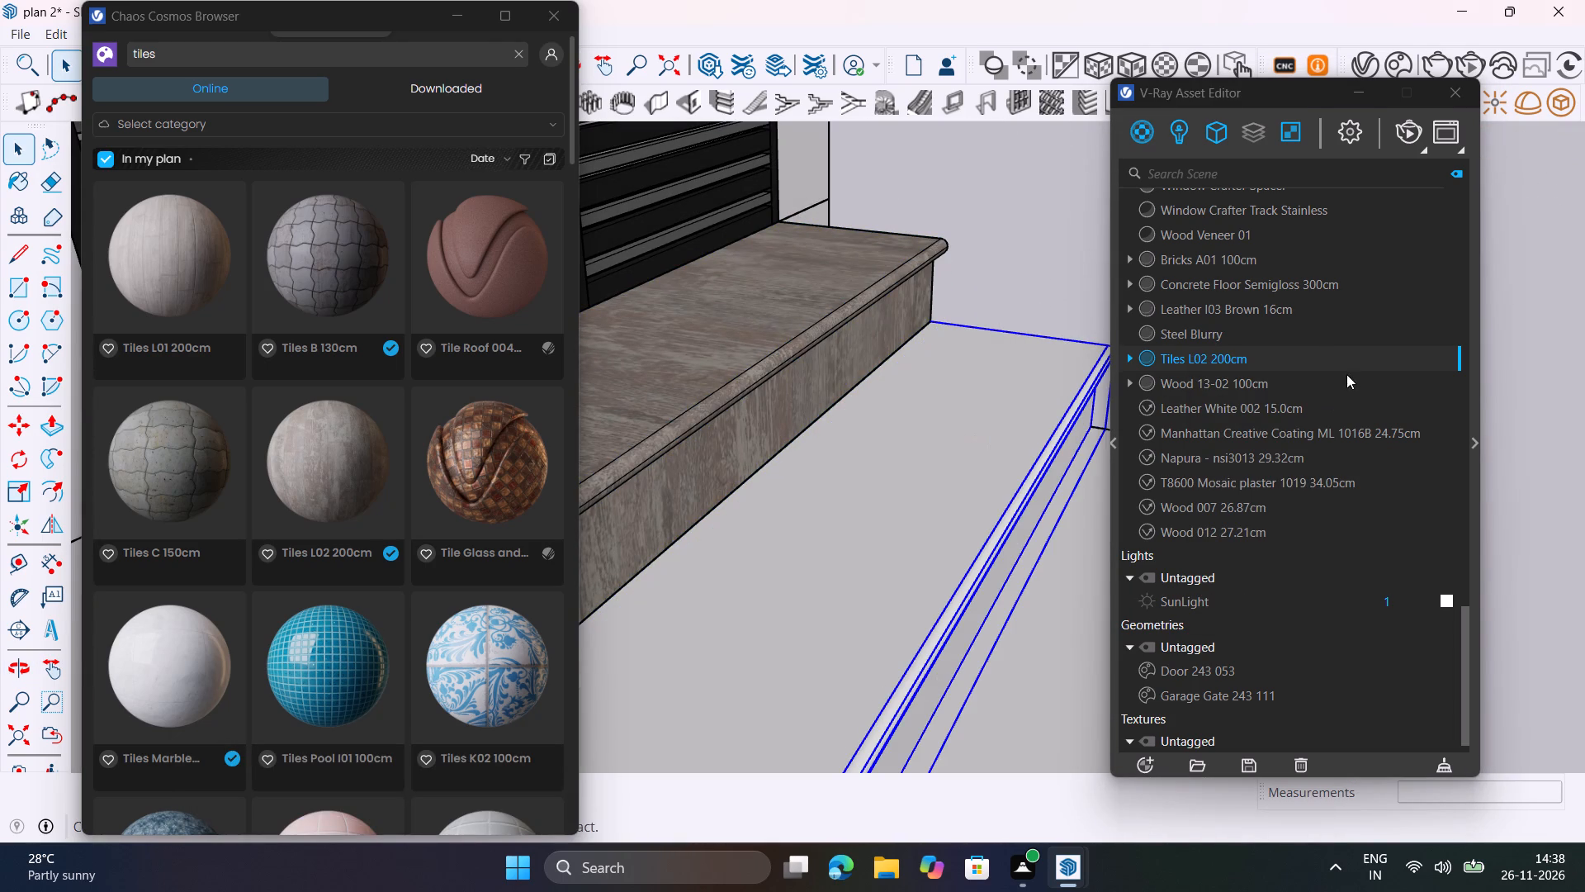
right_click(1356, 353)
click(1316, 390)
Apply the Tiles L02 200cm material to the bottom entrance step.
scroll(883, 404, down, 5)
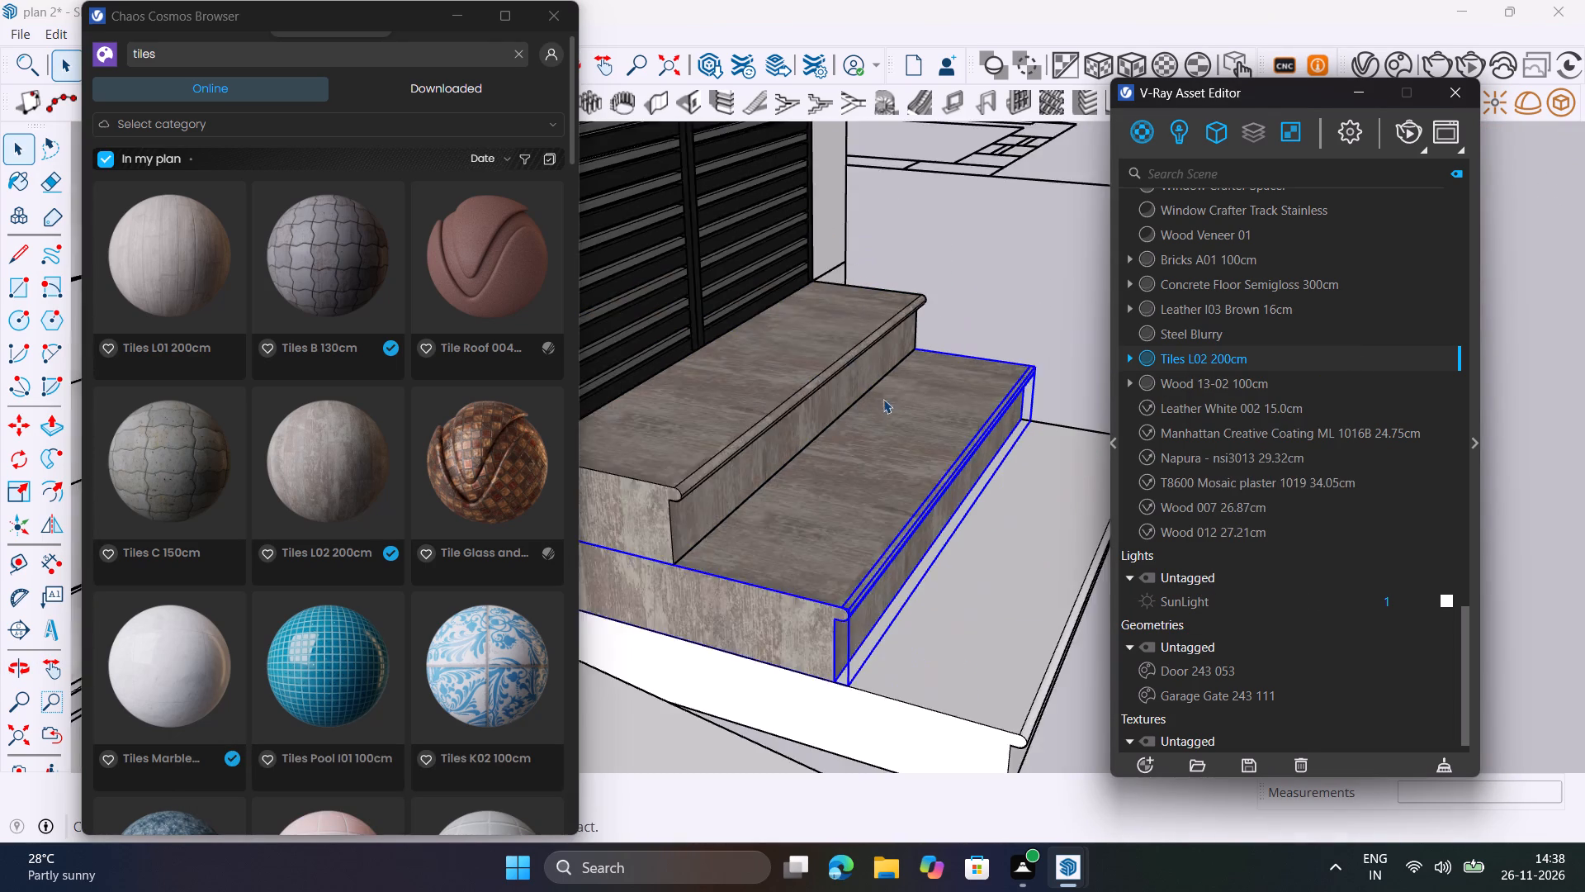
scroll(883, 399, down, 3)
click(956, 547)
right_click(1251, 359)
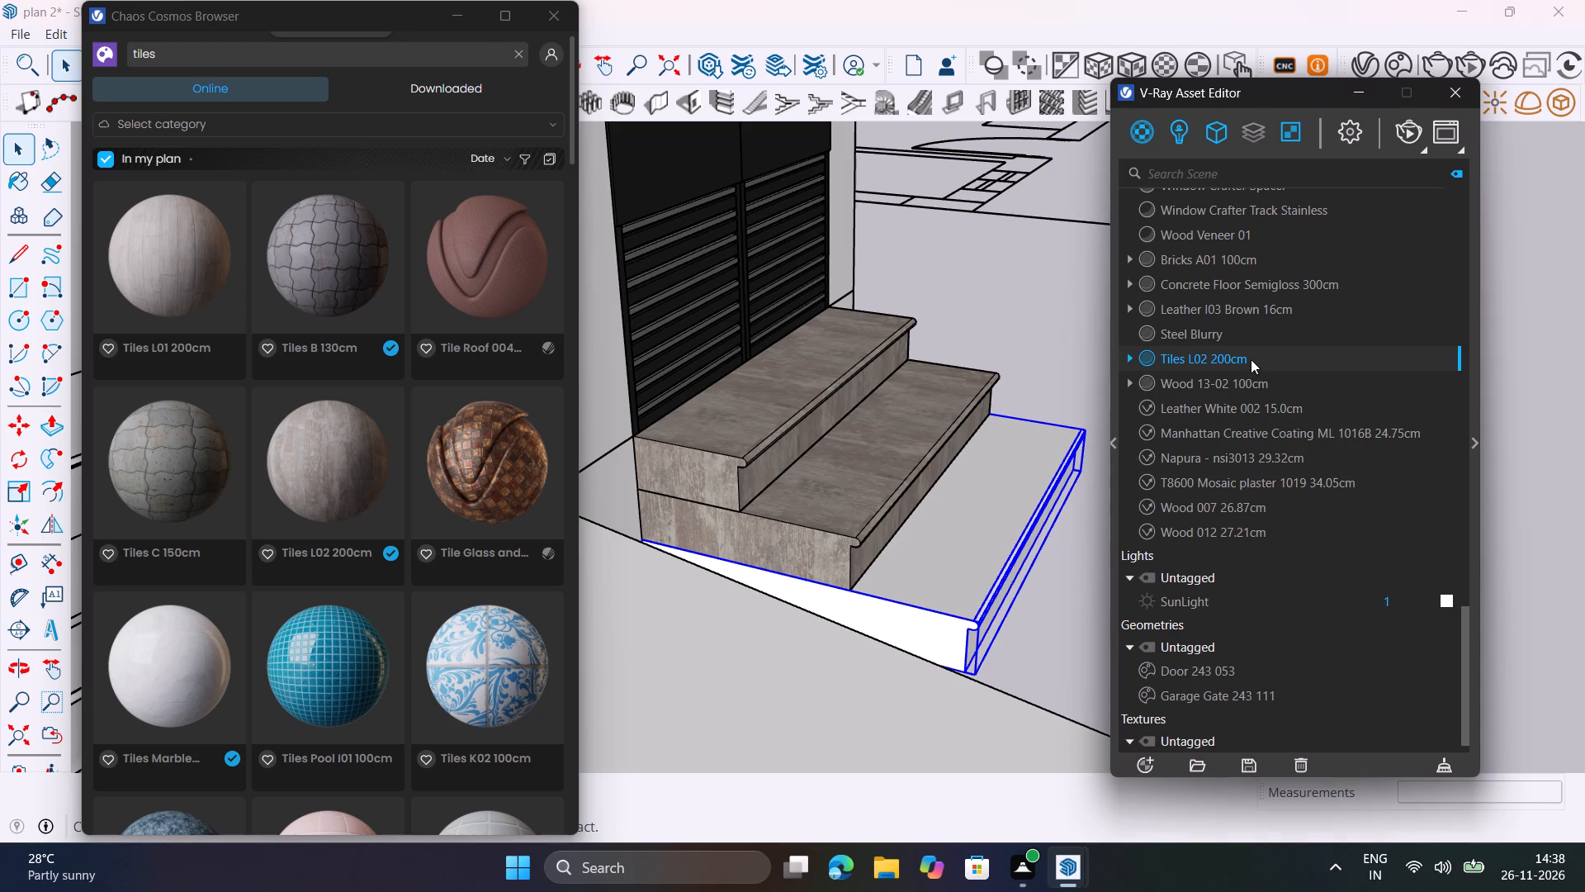
click(1276, 406)
Apply the Tiles L02 200cm material to the sloped top face of the garage ramp beside the steps.
scroll(1259, 387, down, 5)
click(776, 732)
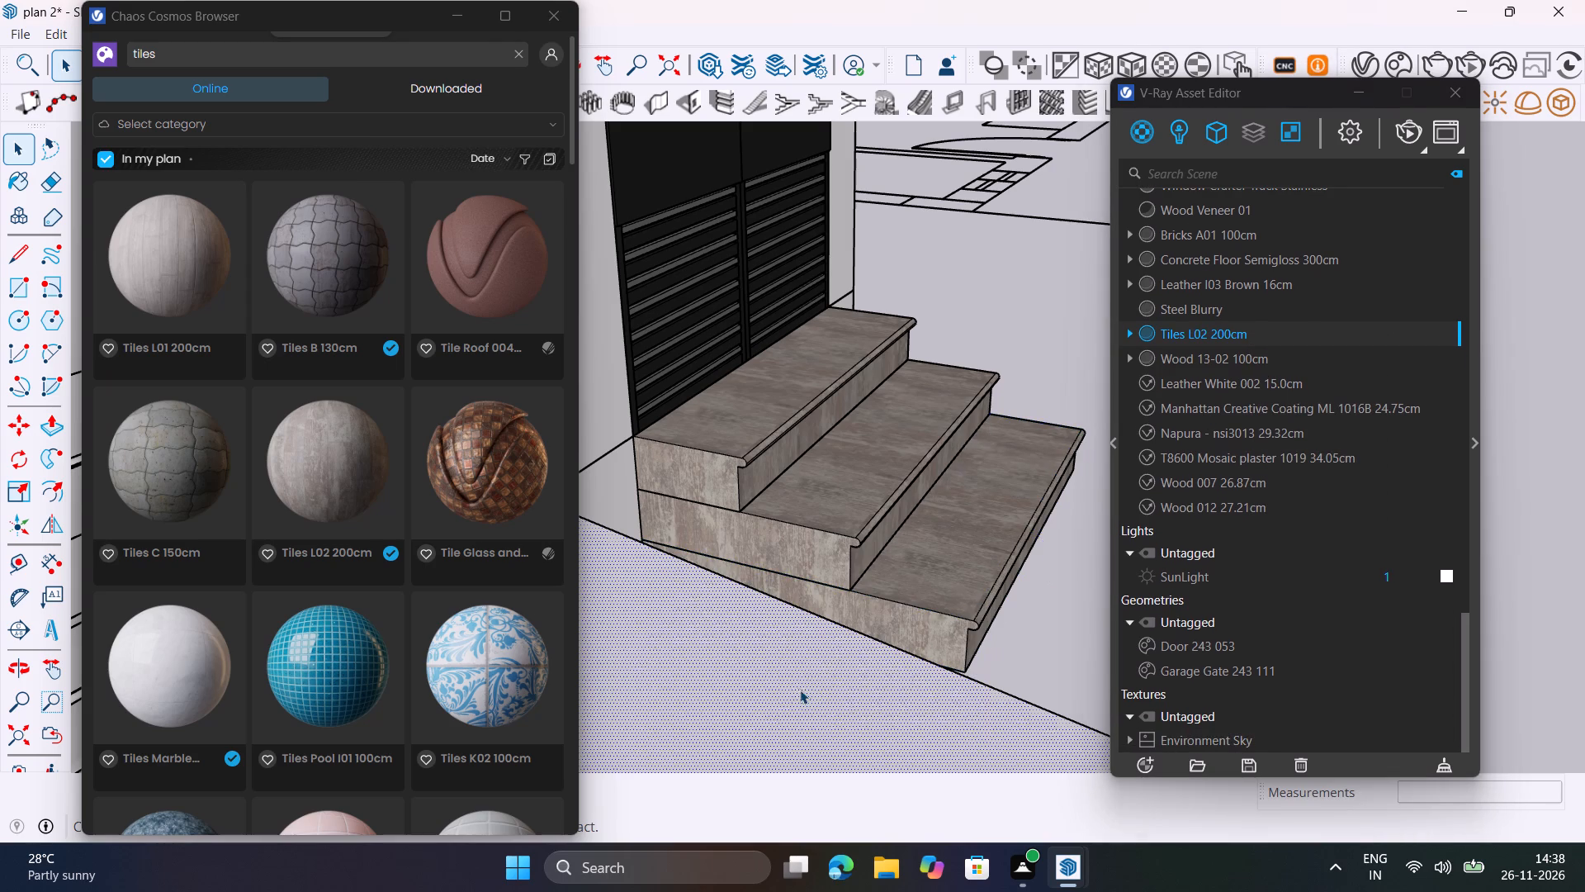
right_click(1280, 331)
click(1334, 373)
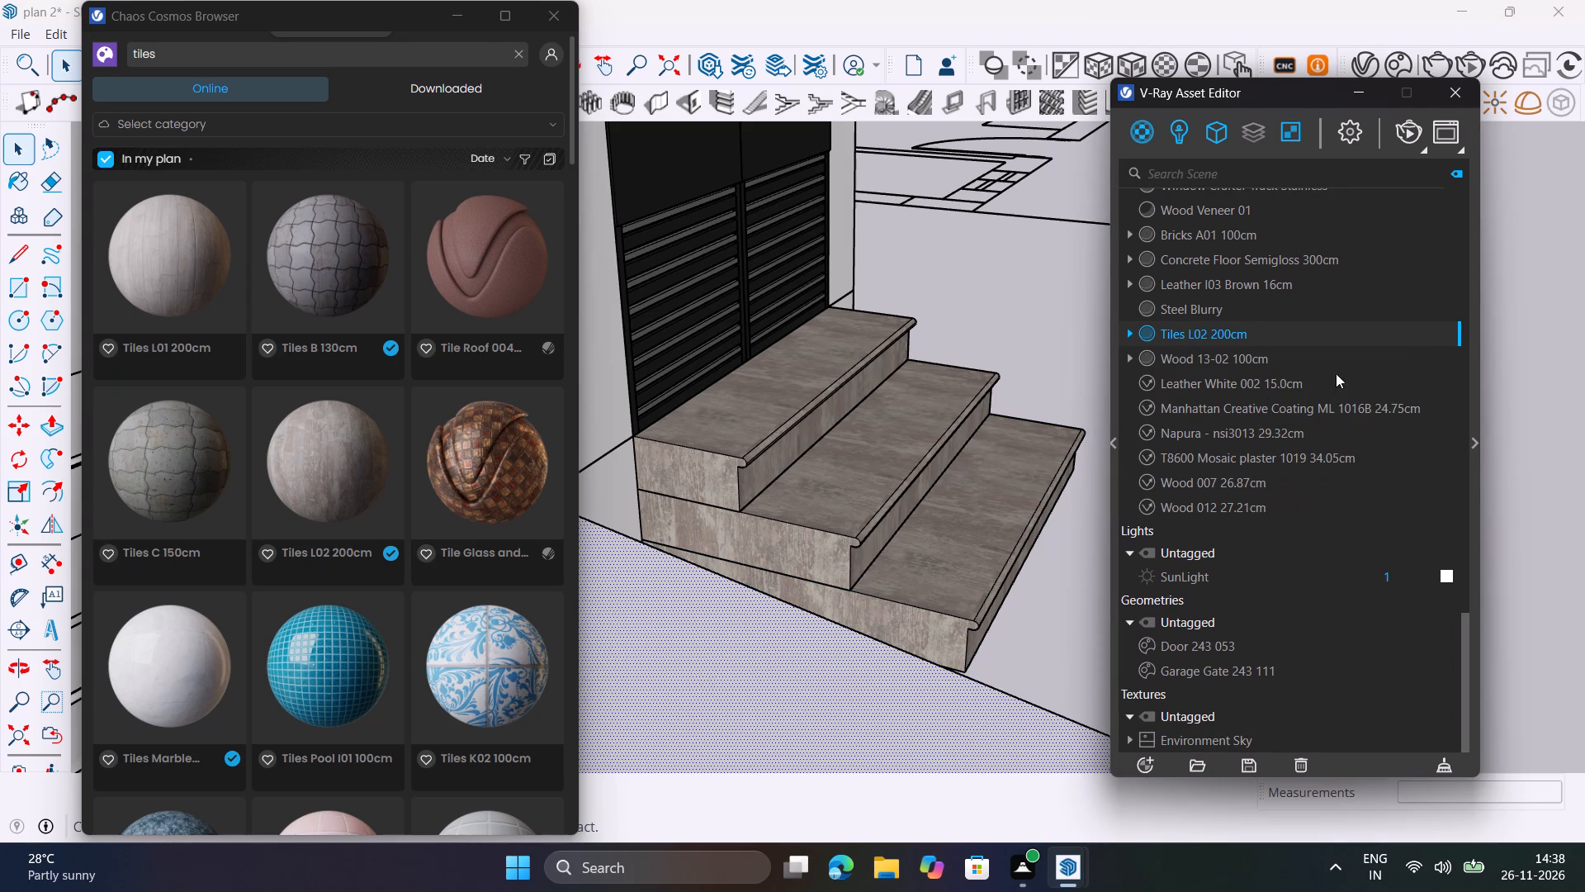
Apply the Tiles L02 200cm material to the garage ramp's triangular side face away from the entrance steps.
scroll(989, 464, down, 17)
scroll(850, 615, up, 8)
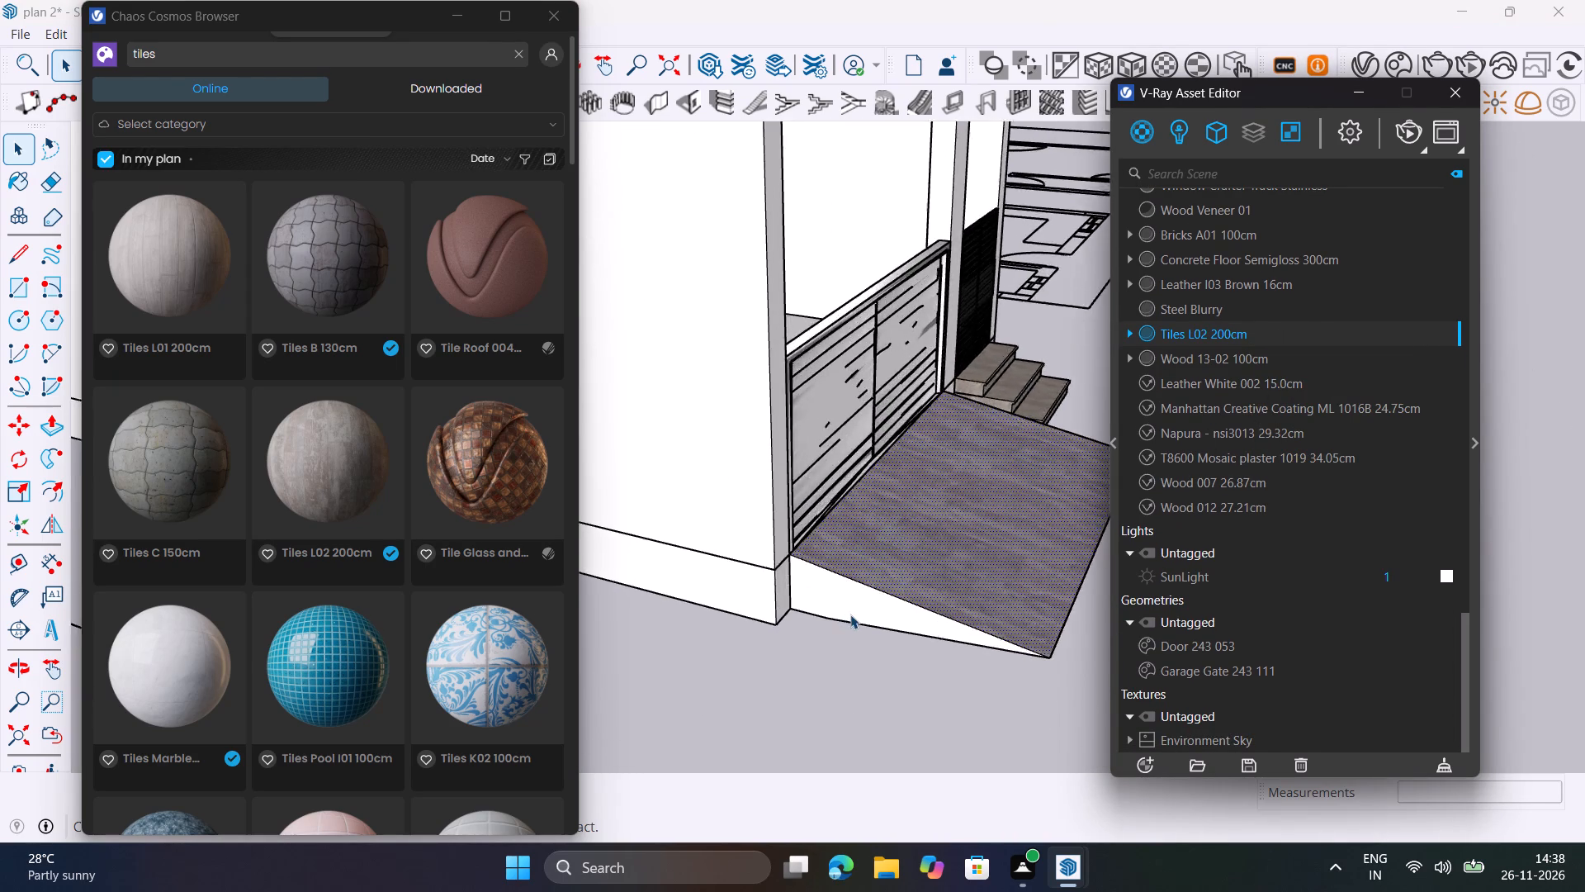
scroll(850, 614, up, 3)
click(849, 605)
right_click(1233, 334)
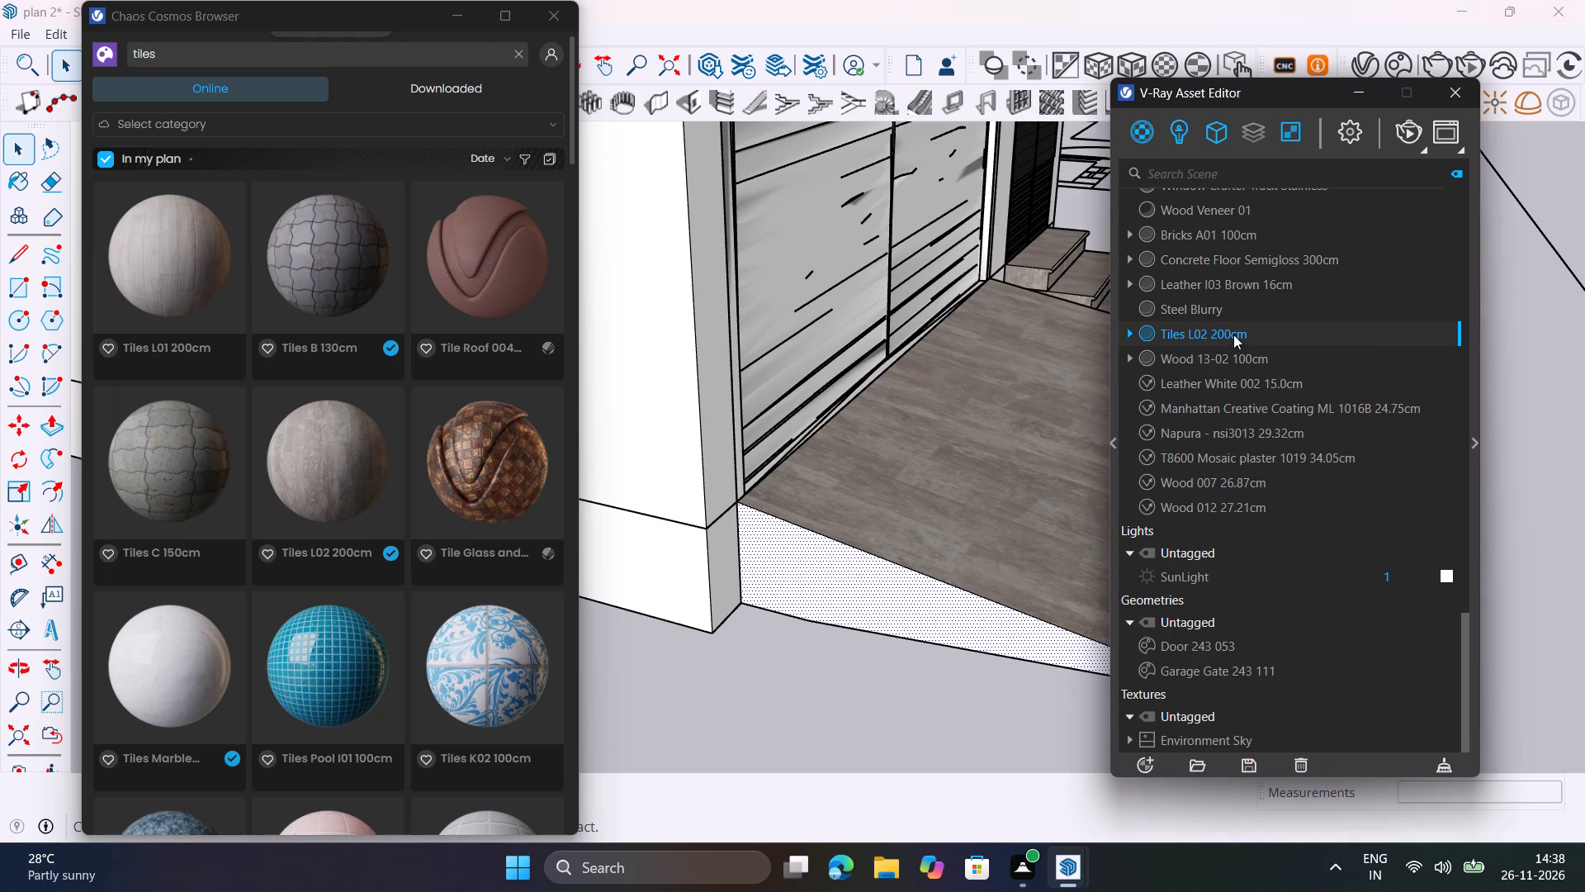
click(1285, 373)
Apply the Tiles L02 200cm material to the garage ramp's triangular side face next to the entrance steps.
middle_drag(893, 593, 474, 633)
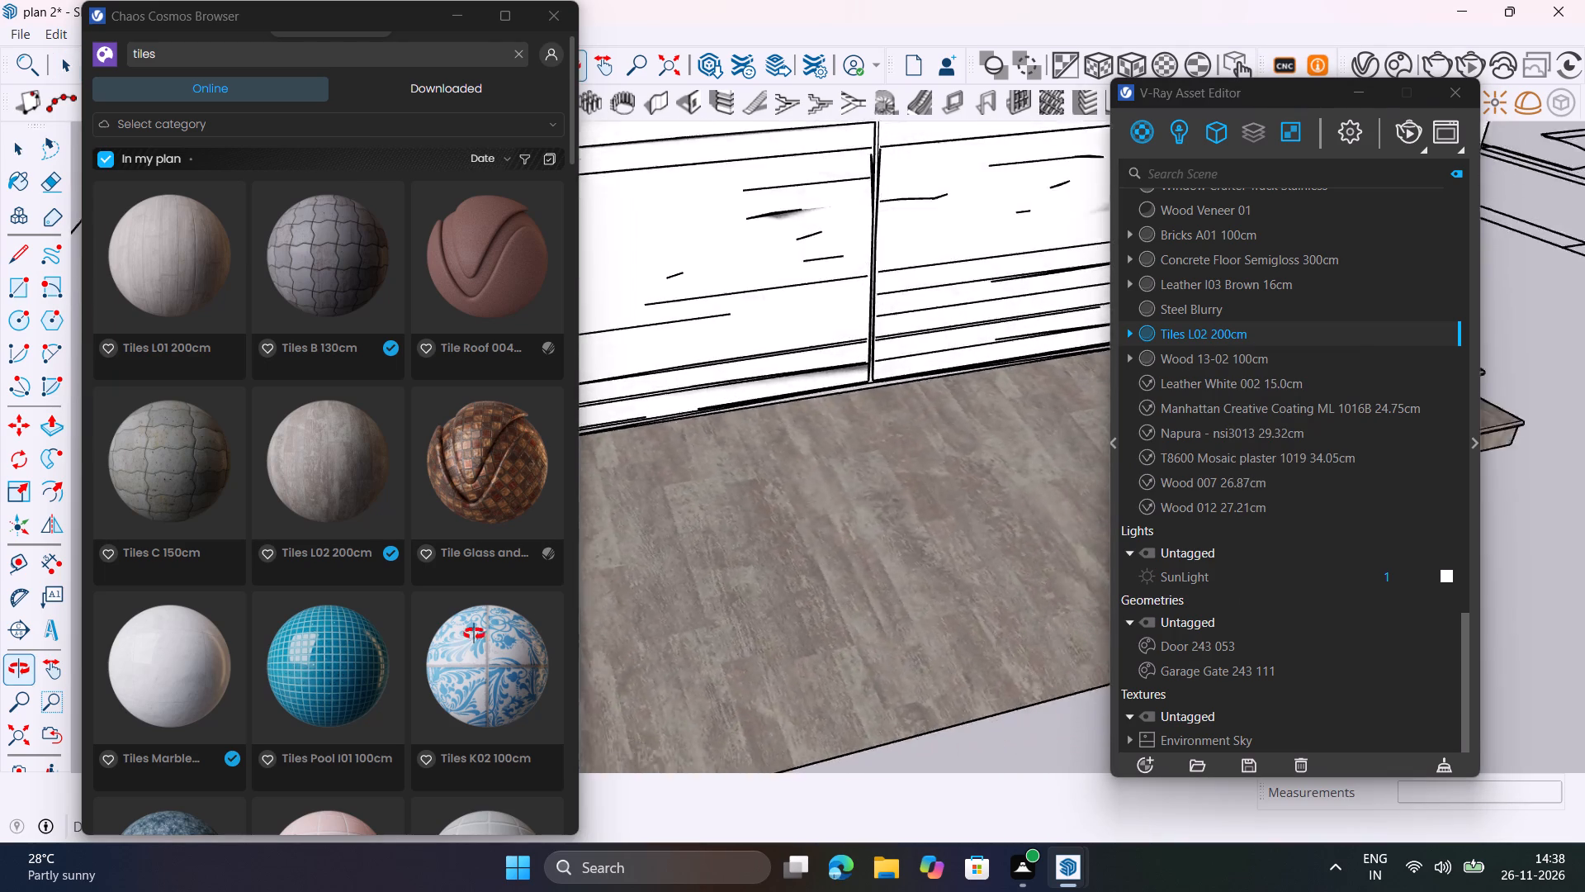
middle_drag(474, 633, 67, 632)
click(1026, 610)
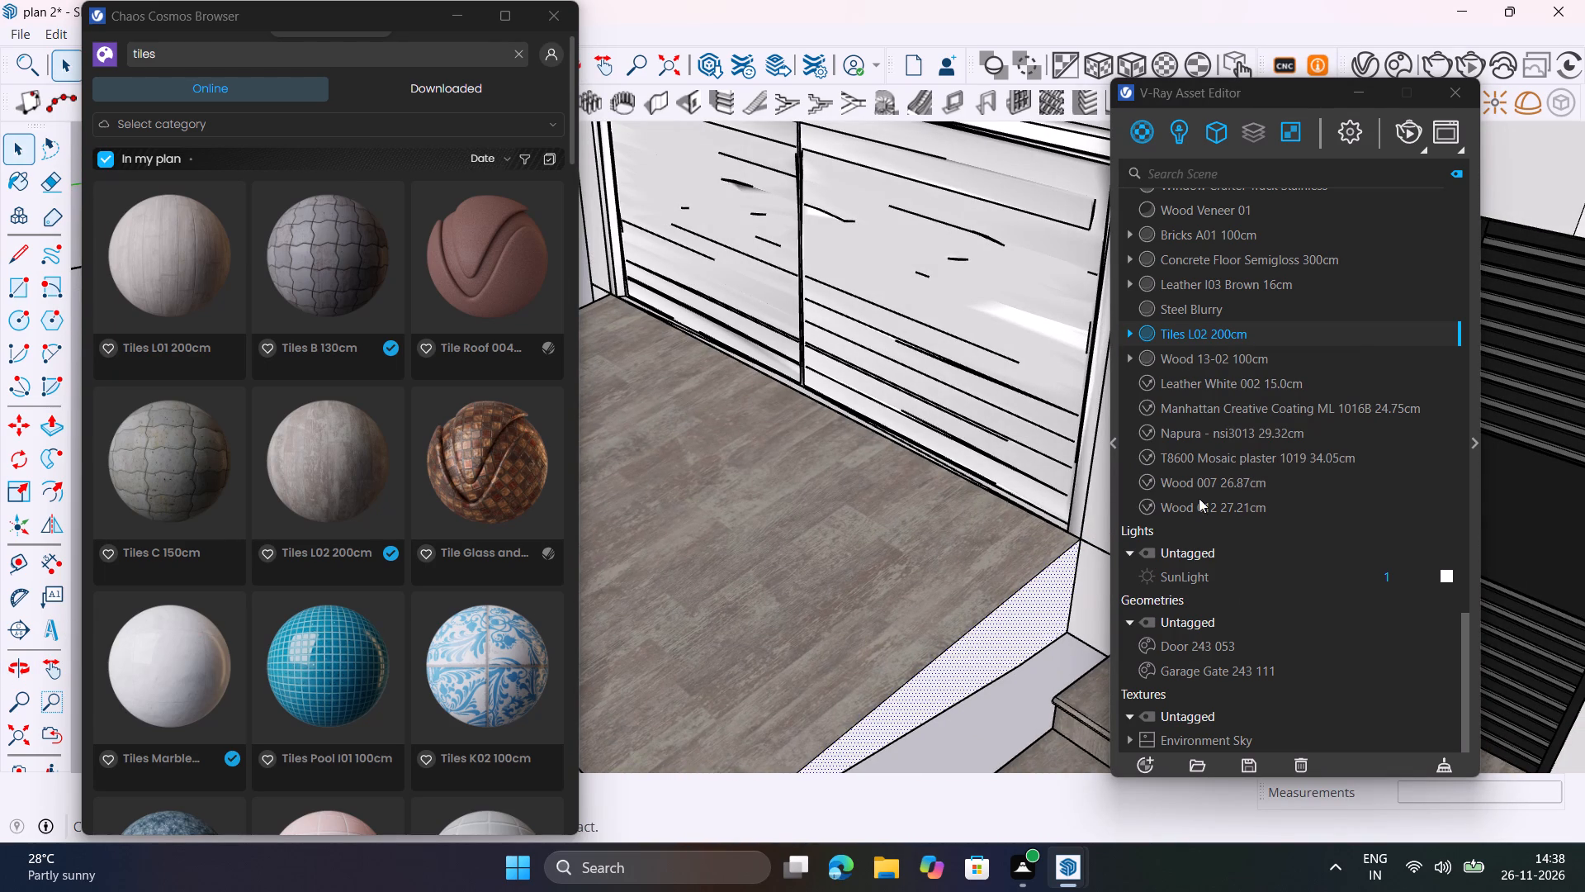
right_click(1268, 330)
click(1300, 363)
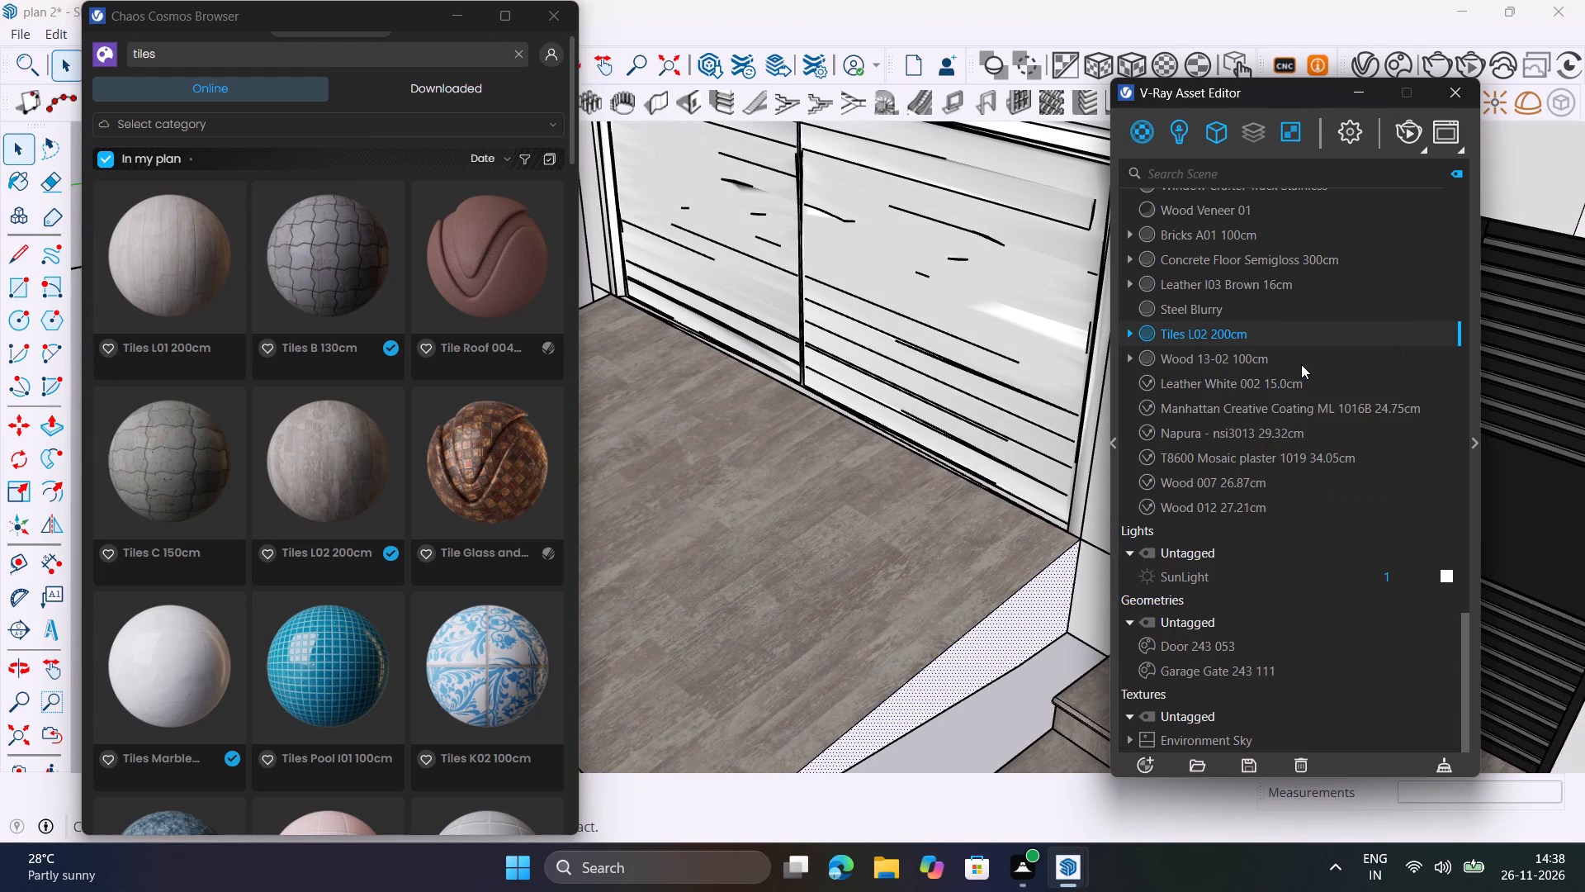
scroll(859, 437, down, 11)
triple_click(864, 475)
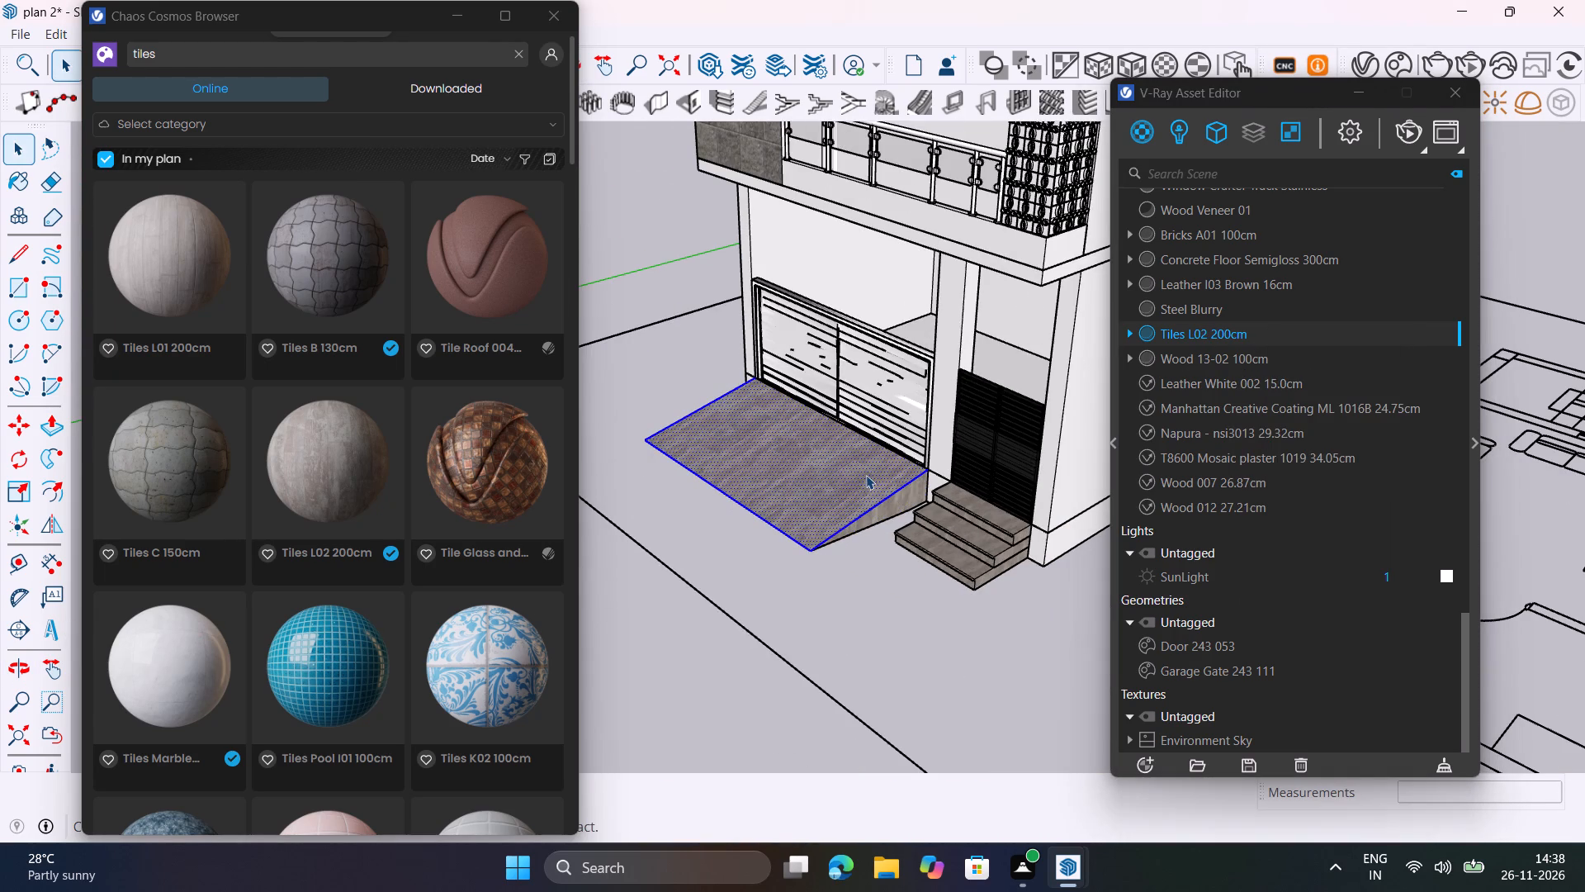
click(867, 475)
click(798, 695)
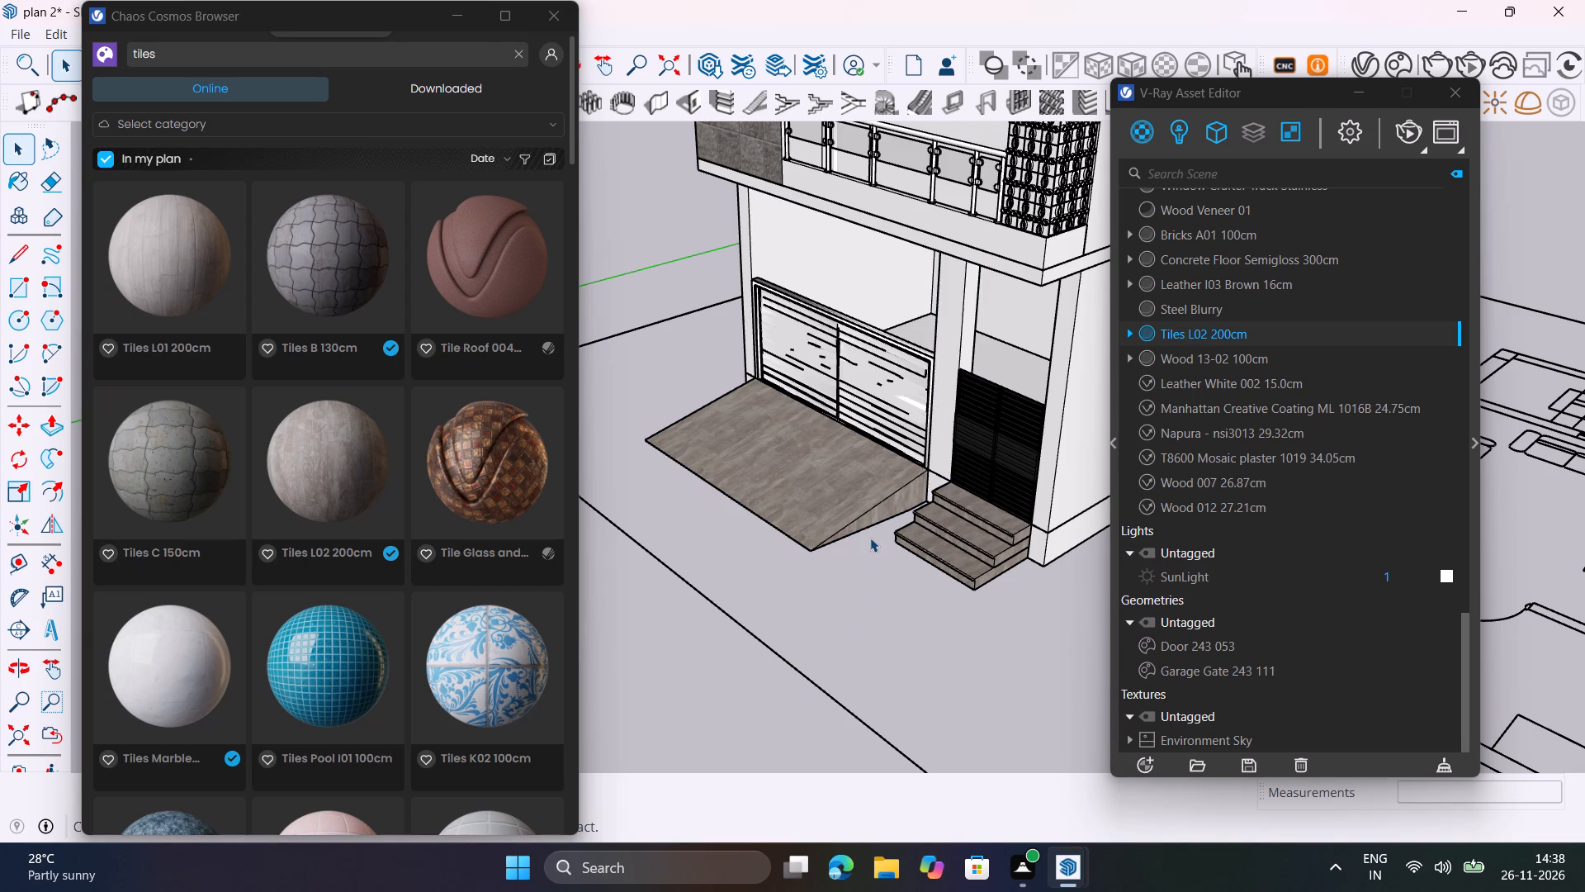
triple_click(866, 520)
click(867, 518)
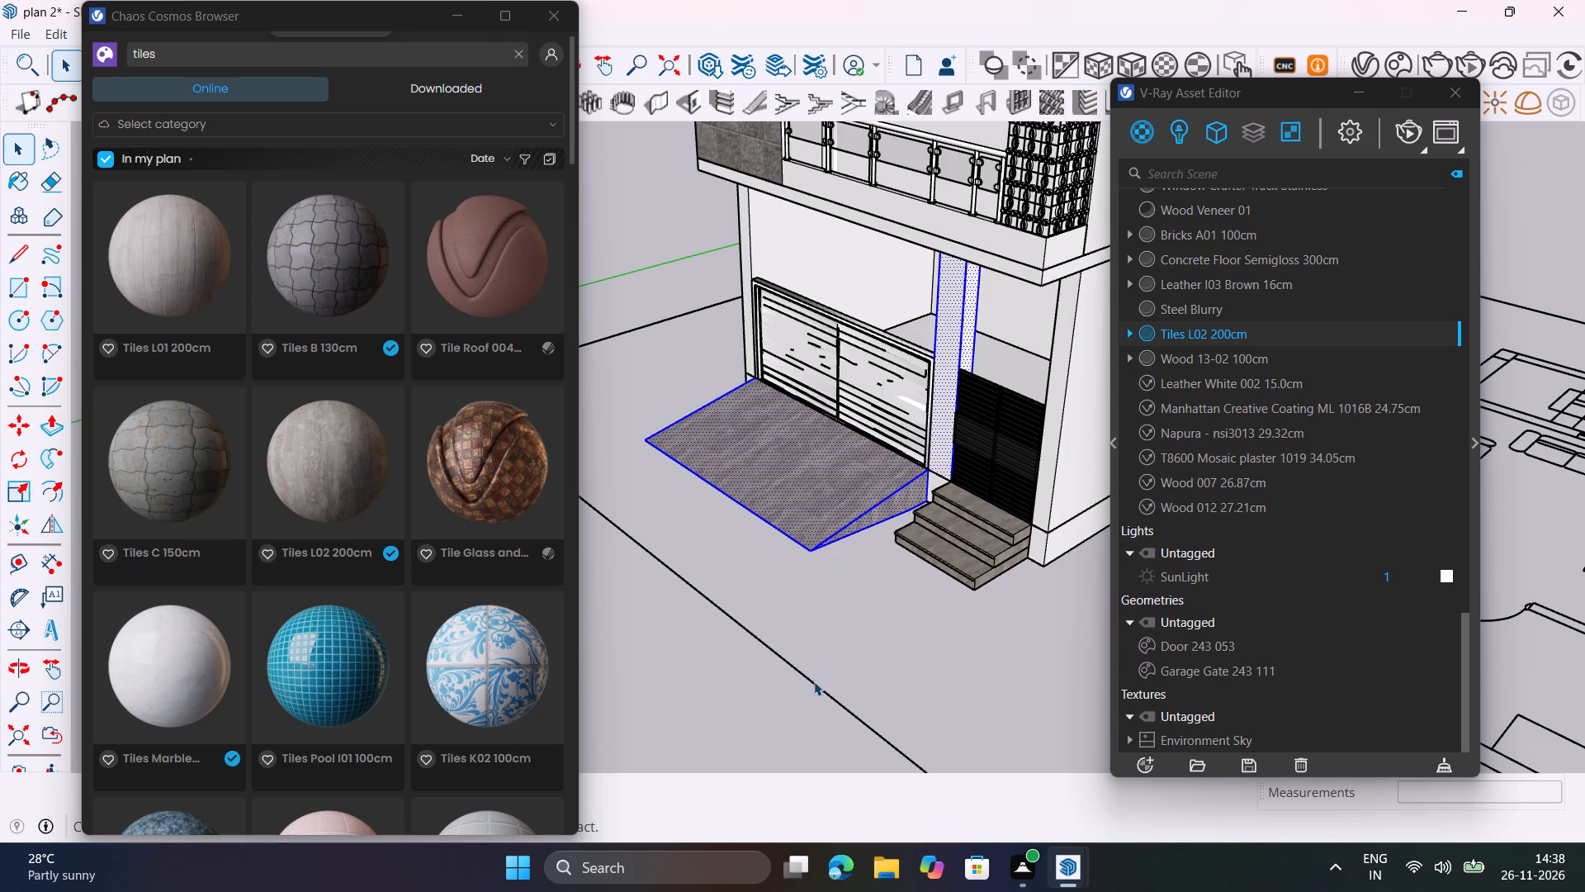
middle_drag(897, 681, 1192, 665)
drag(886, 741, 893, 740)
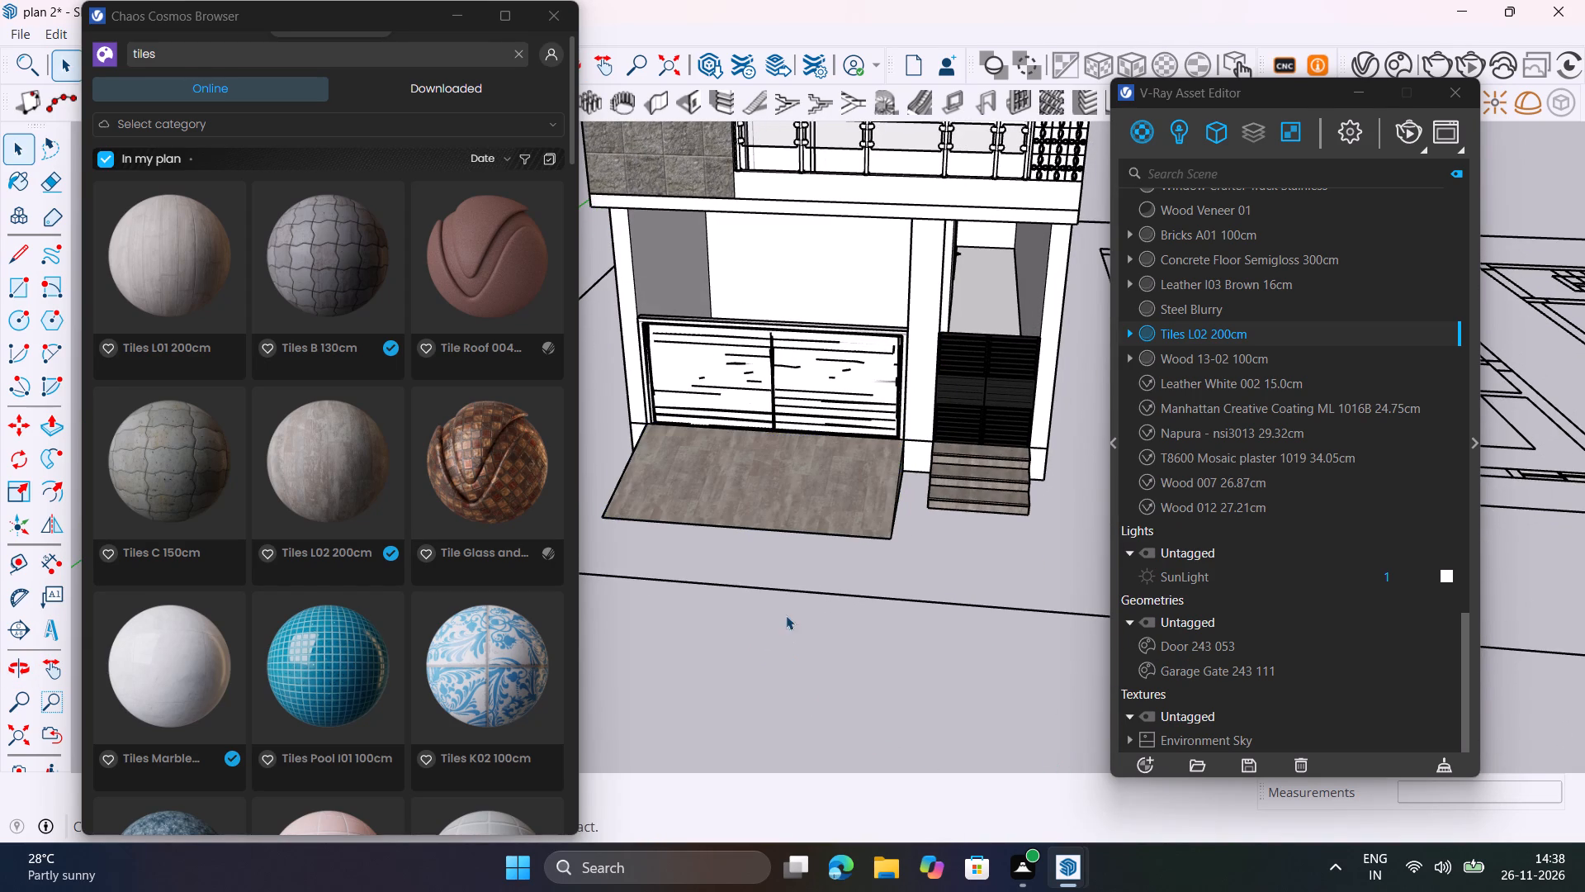
Close the Chaos Cosmos Browser and the V-Ray Asset Editor.
click(554, 27)
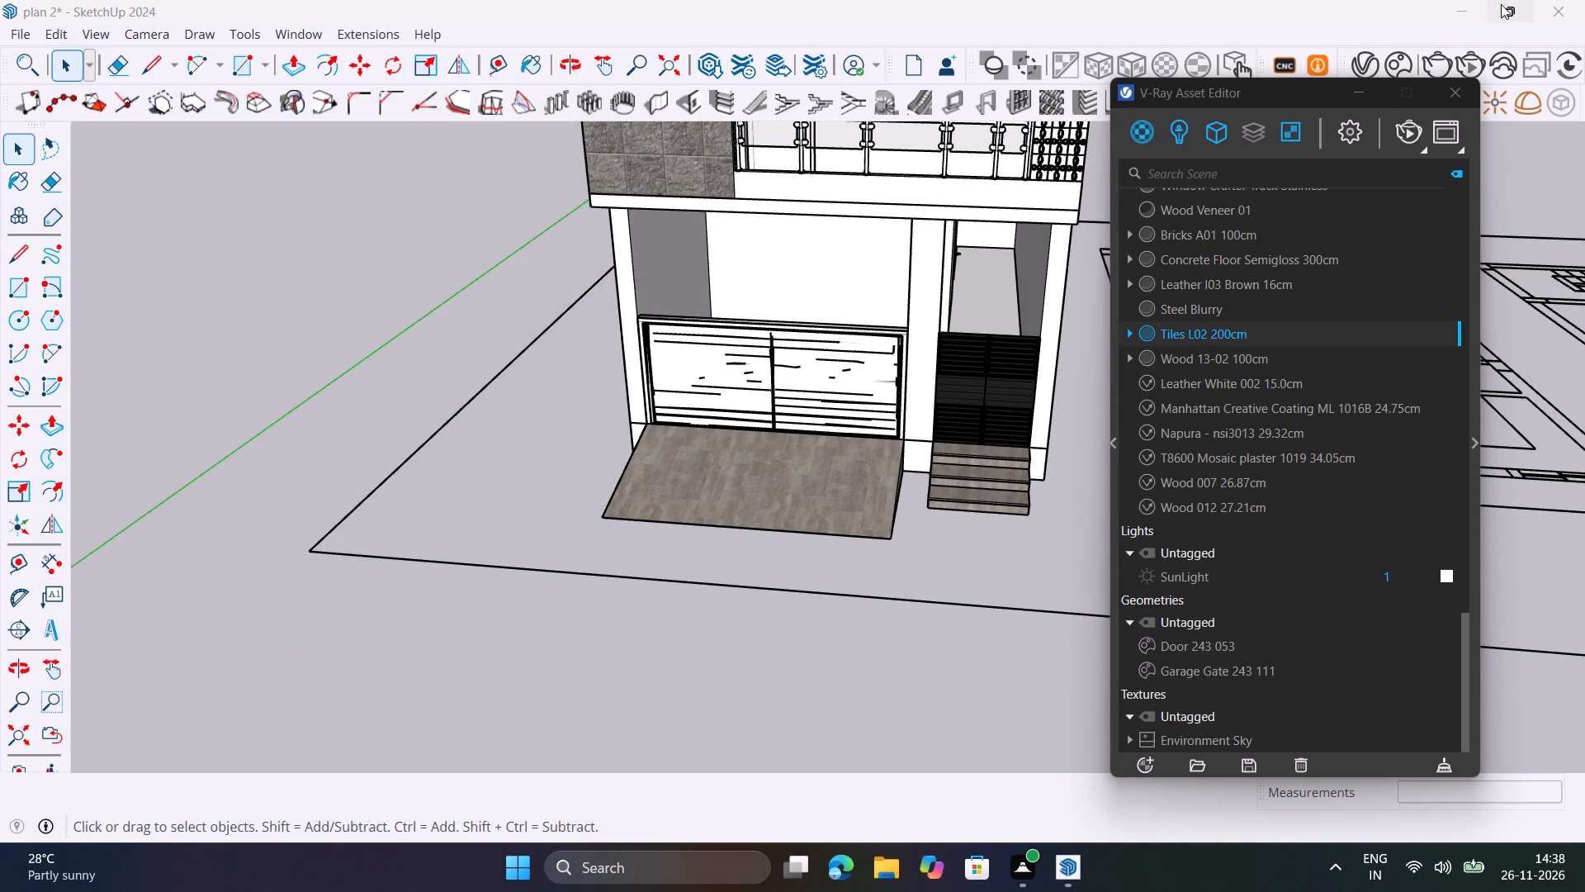
click(1466, 94)
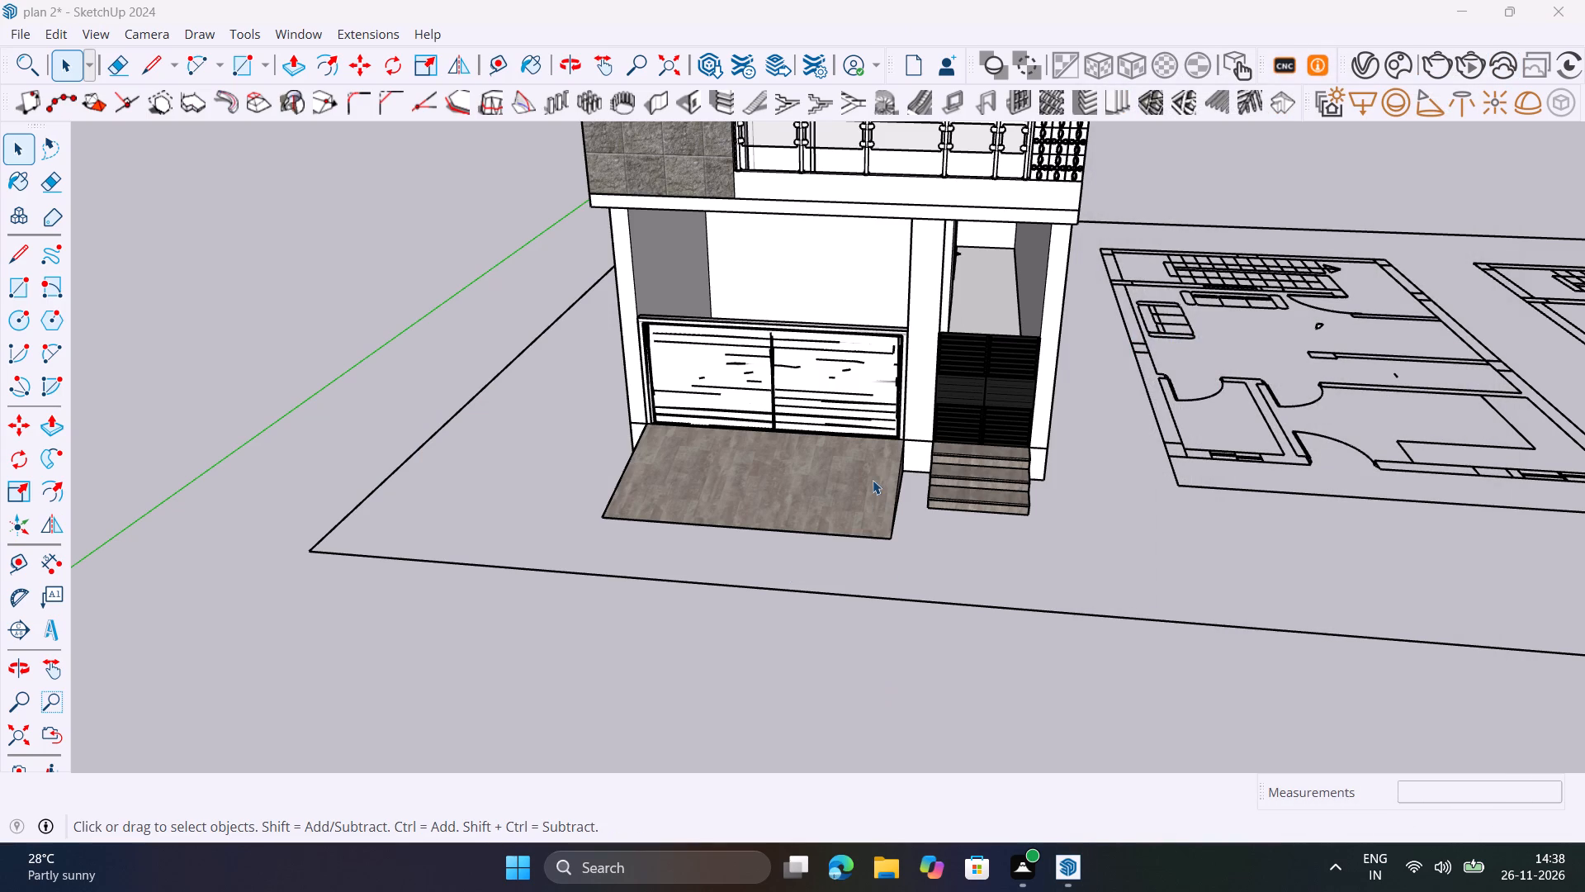
Examine the house's front facade, garage interior, ramp and entrance steps from several angles, ending on a full front view.
scroll(869, 478, down, 3)
shift+middle_drag(864, 495, 939, 429)
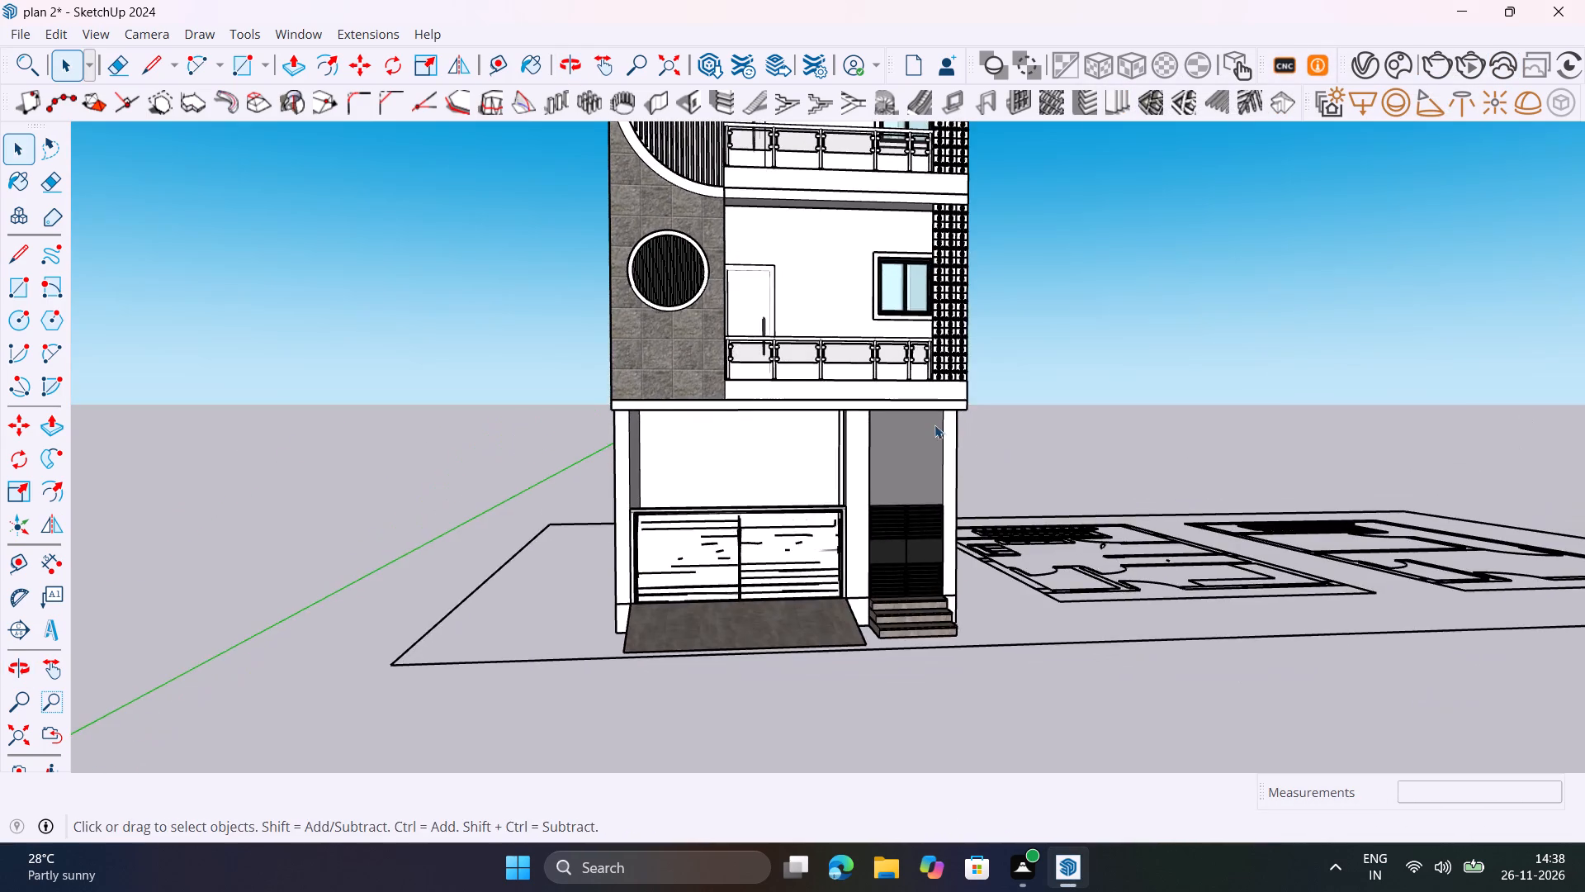
scroll(934, 425, down, 2)
shift+middle_drag(934, 431, 811, 564)
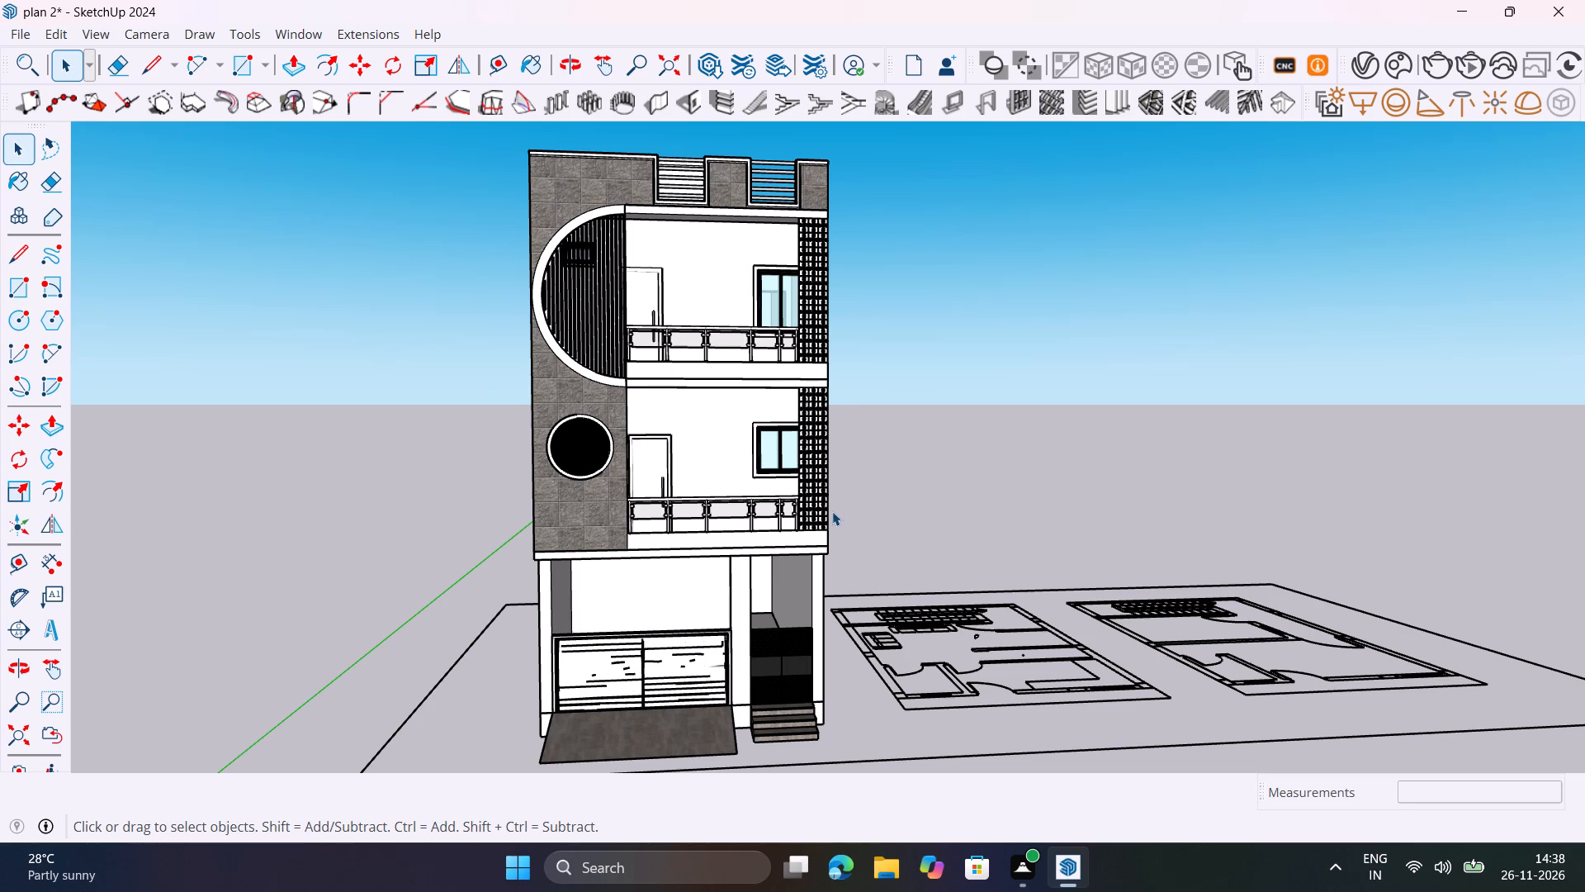
middle_drag(728, 552, 594, 819)
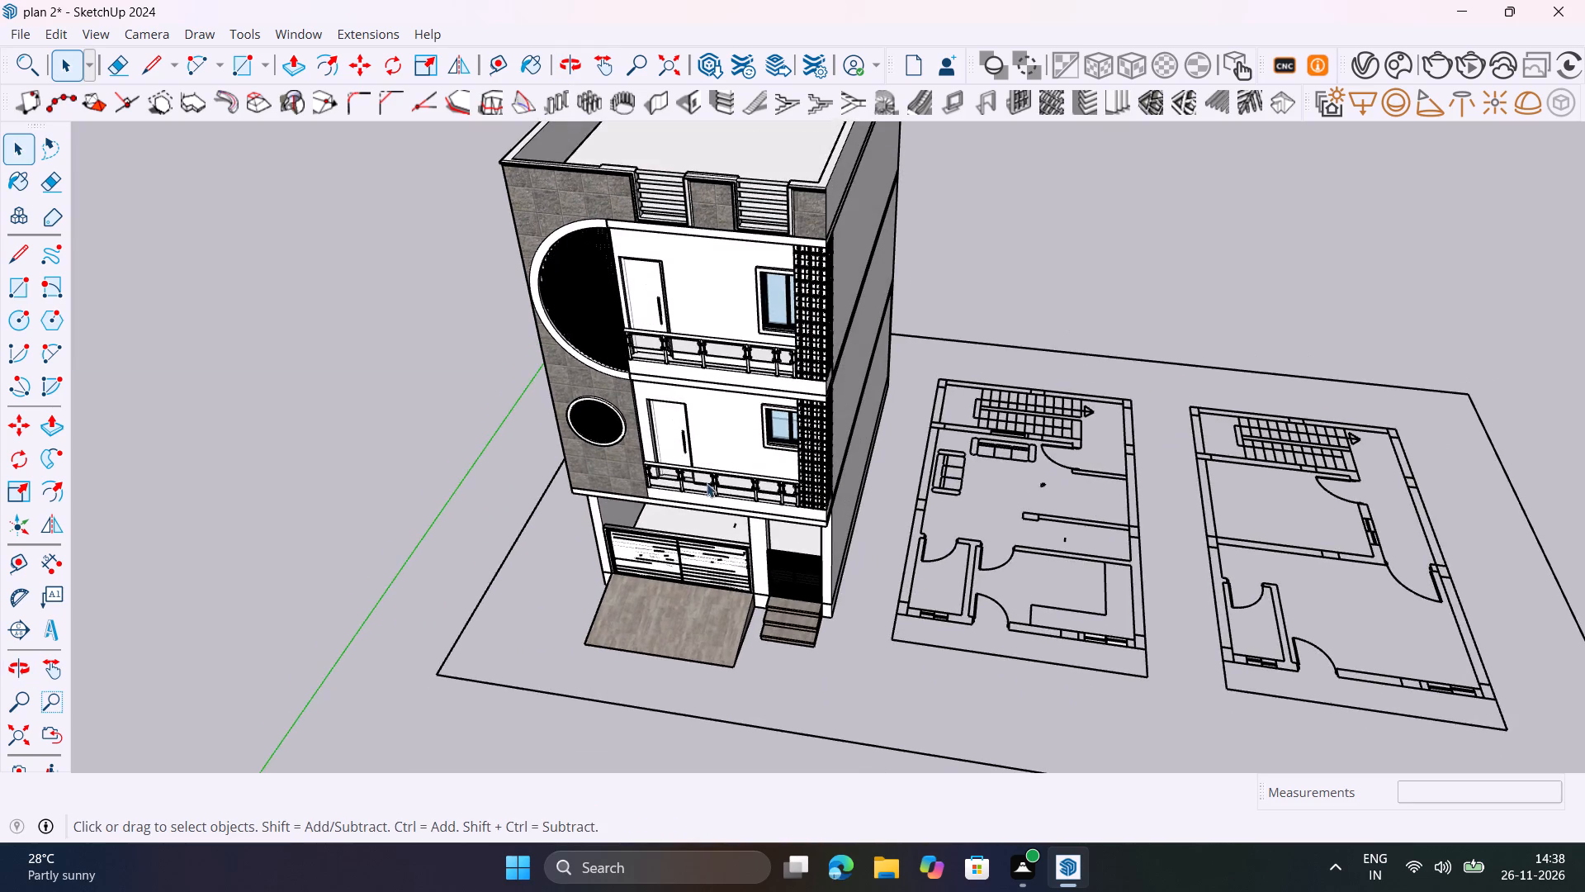
scroll(707, 482, up, 20)
middle_drag(712, 562, 735, 504)
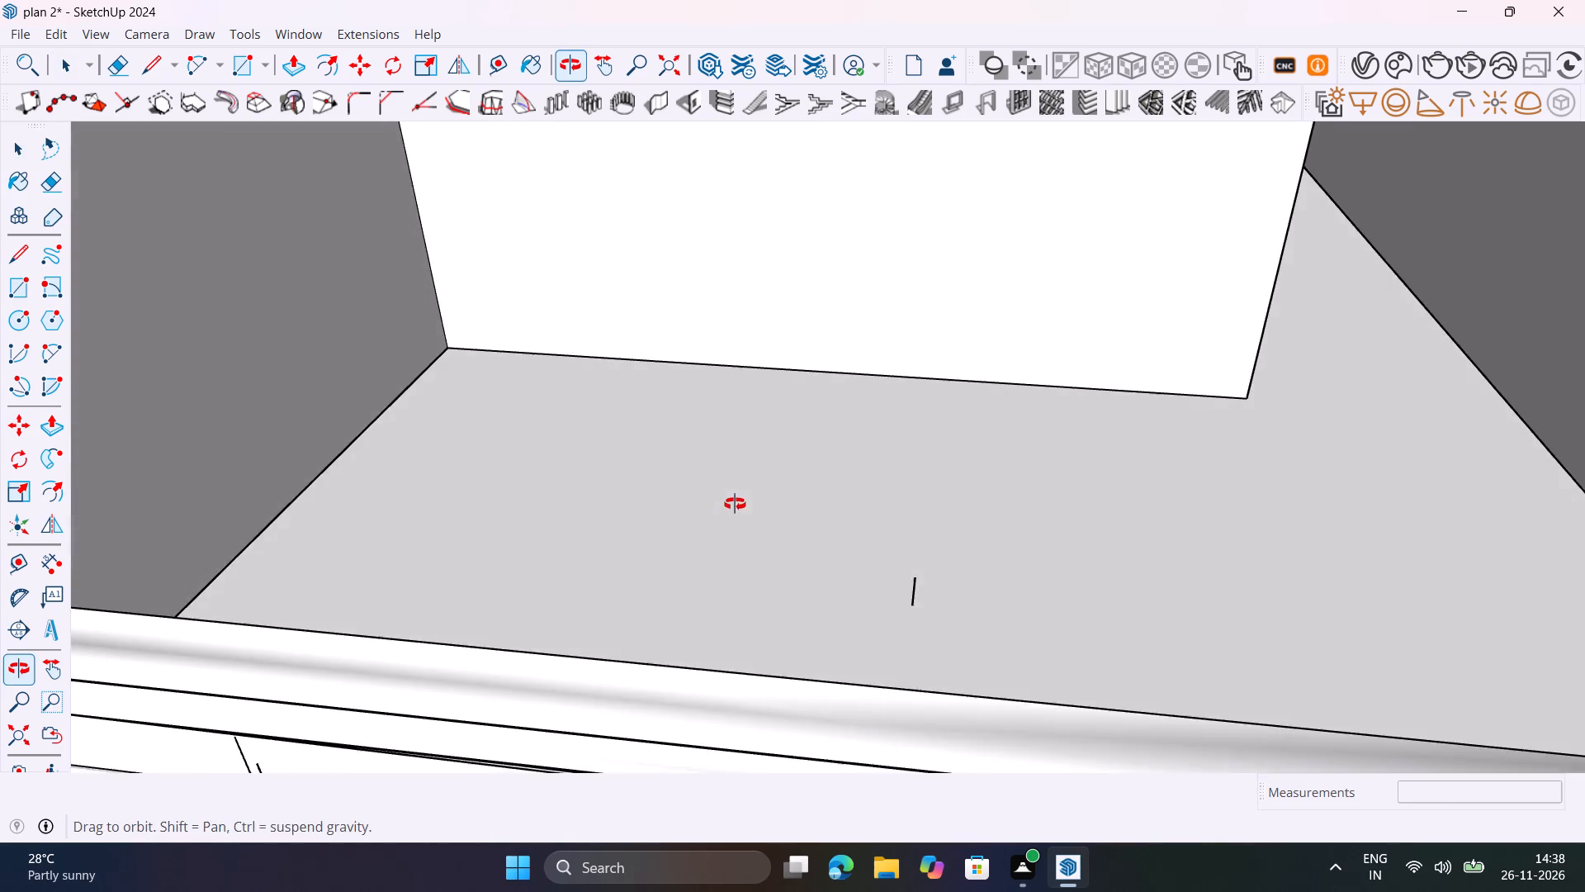
middle_drag(735, 504, 641, 568)
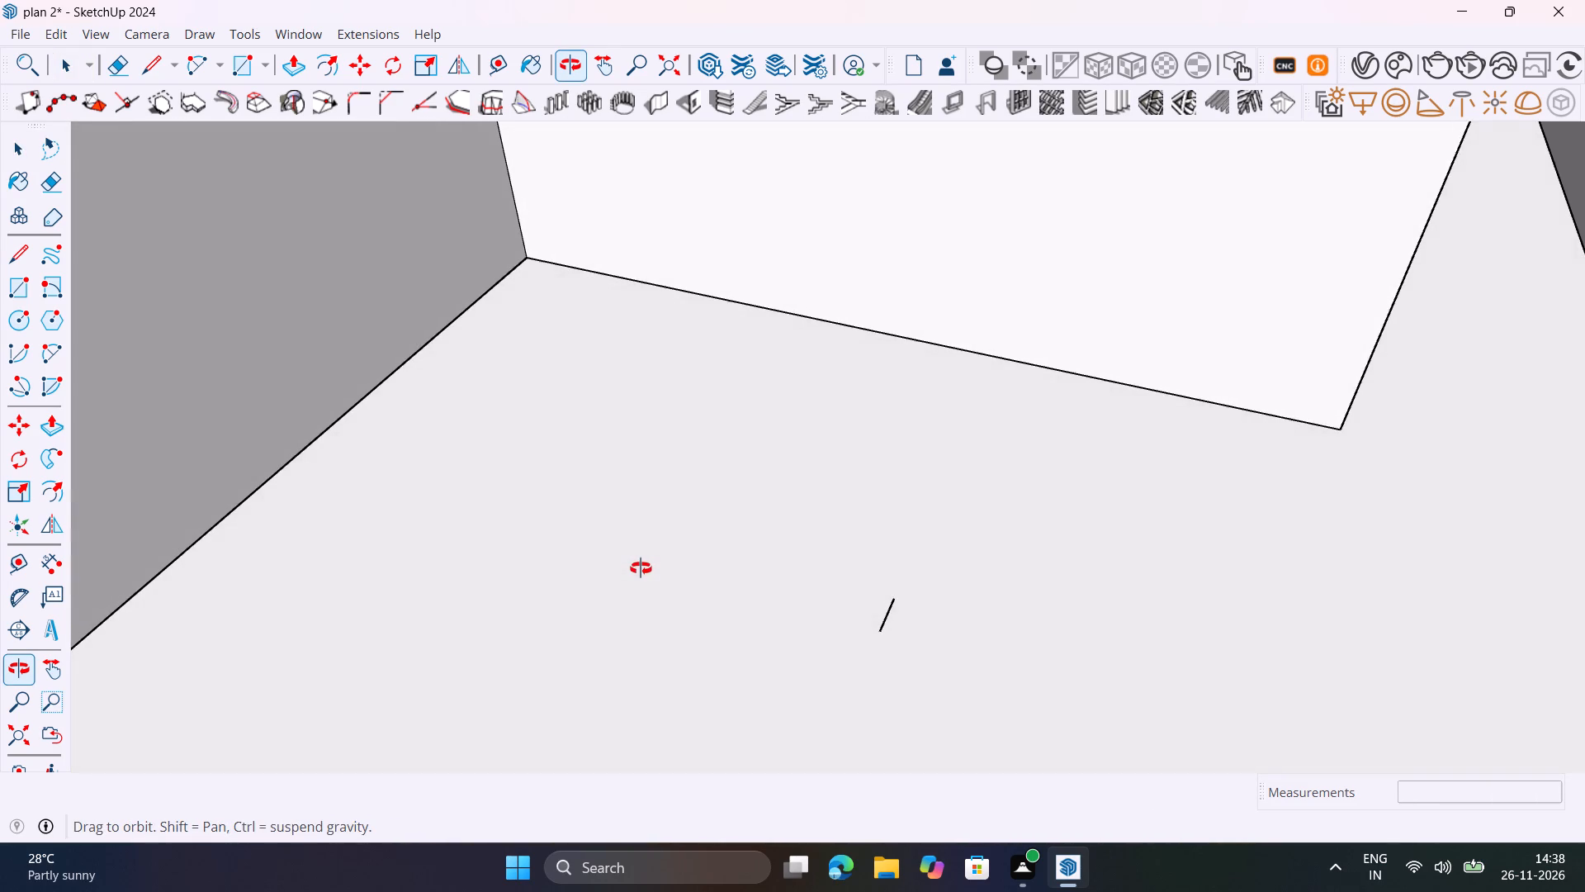
middle_drag(641, 568, 652, 597)
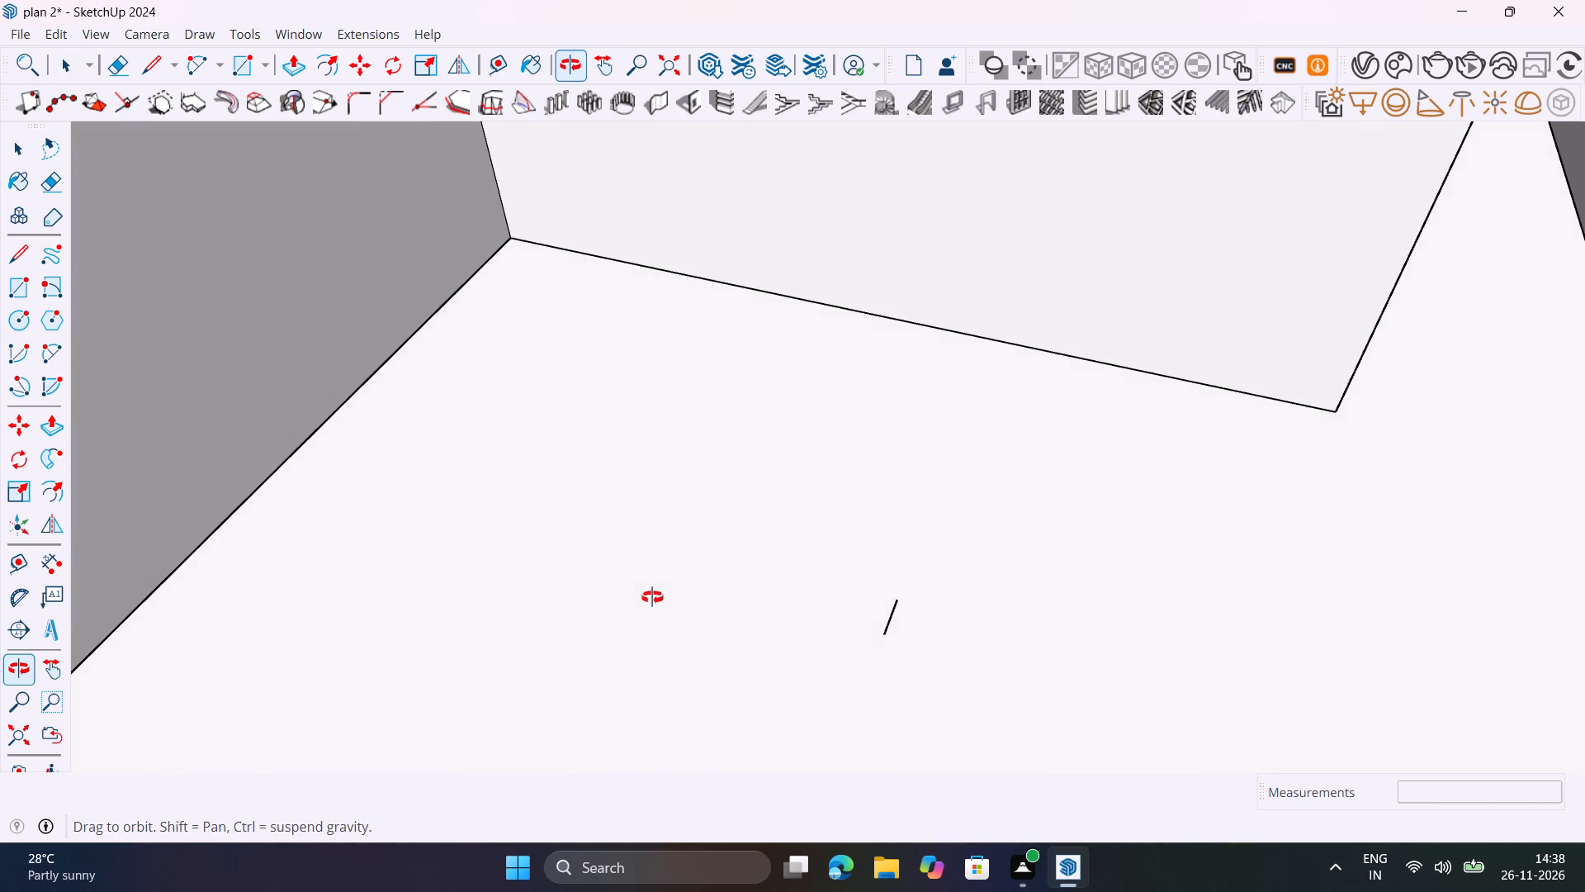
middle_drag(652, 597, 652, 605)
middle_click(652, 605)
middle_click(652, 605)
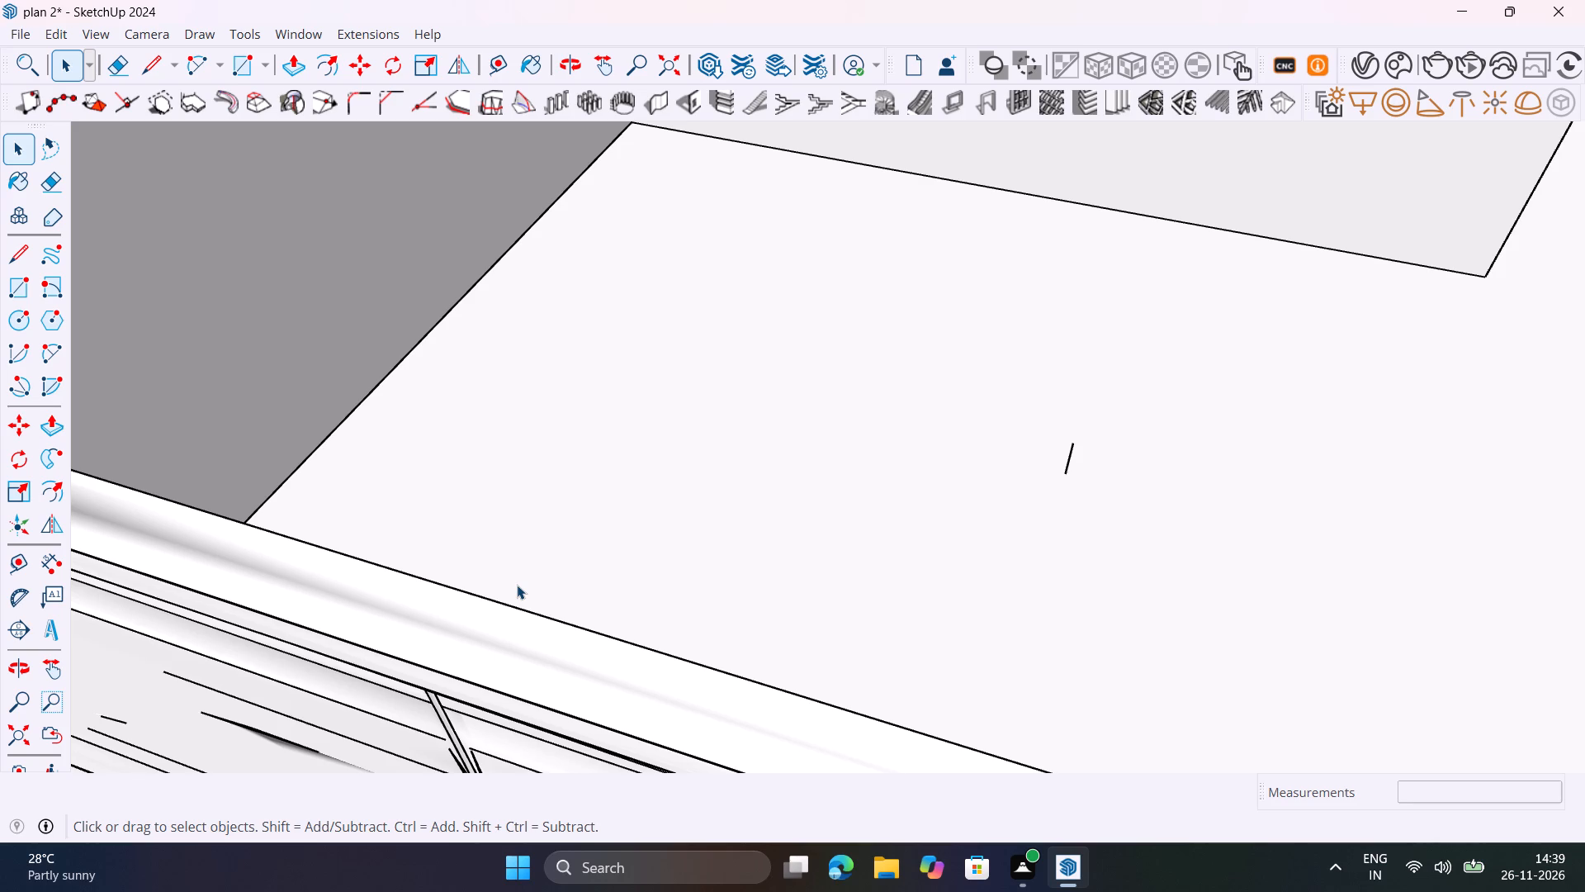
scroll(685, 344, down, 15)
middle_drag(889, 524, 924, 491)
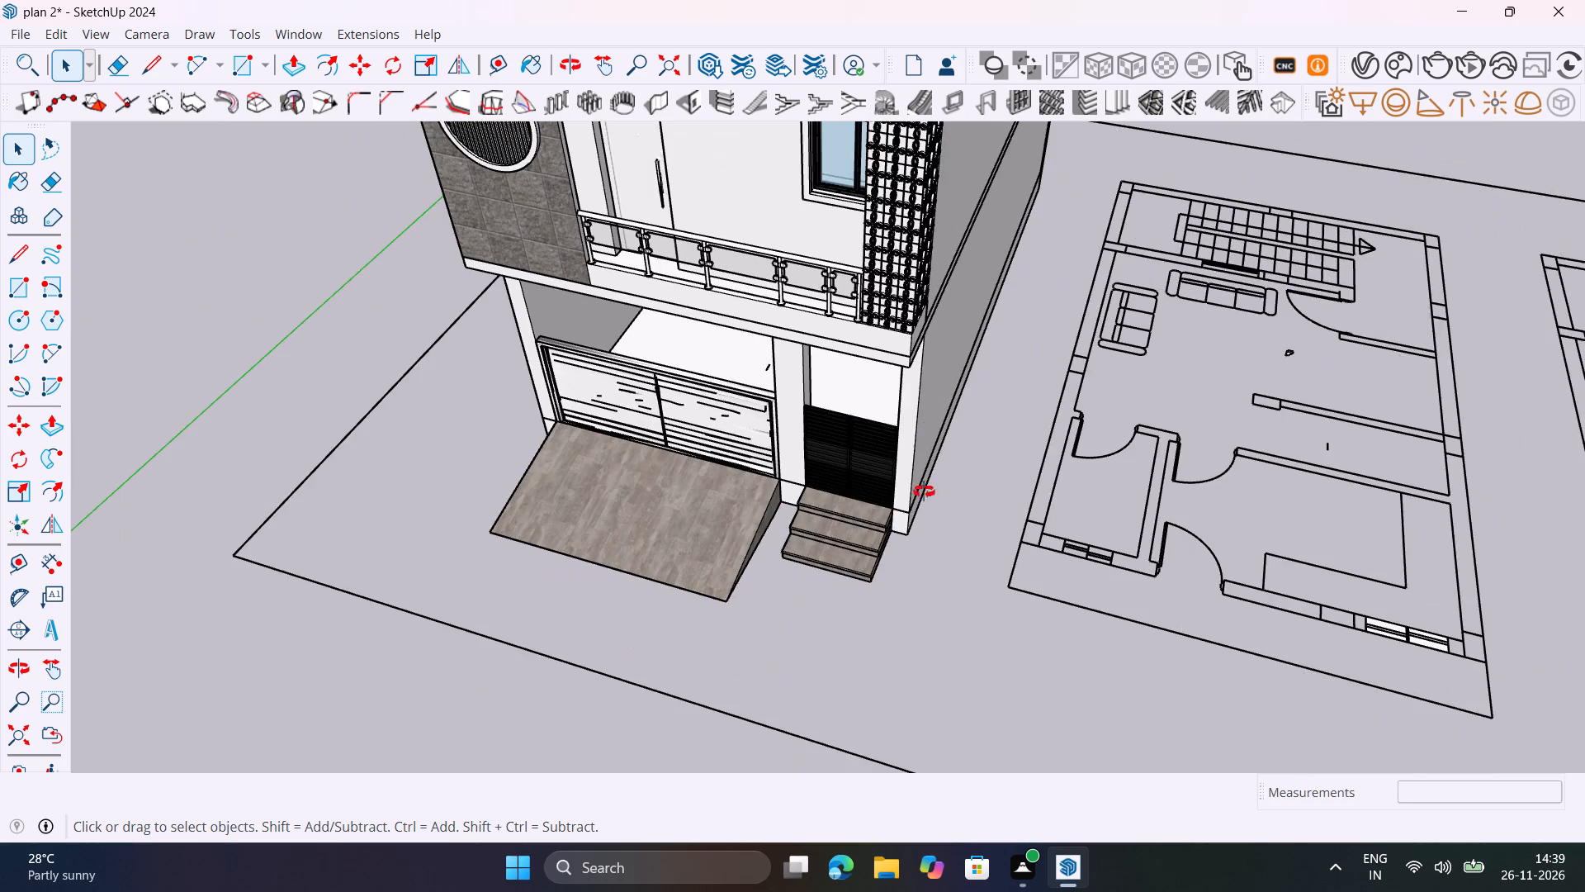
middle_drag(924, 491, 788, 352)
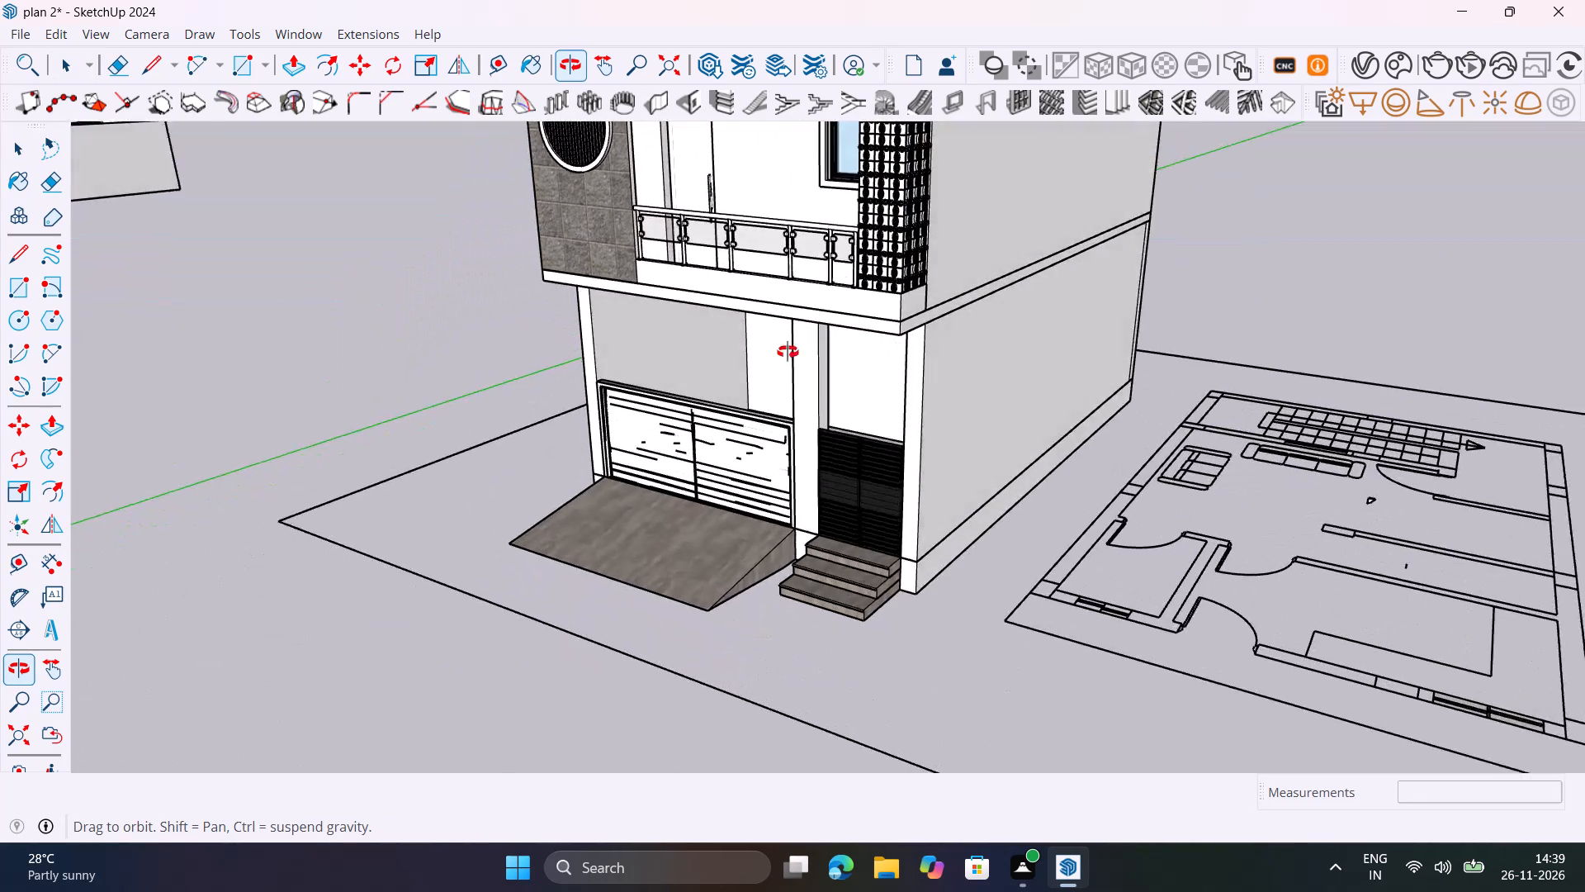
middle_drag(788, 352, 918, 266)
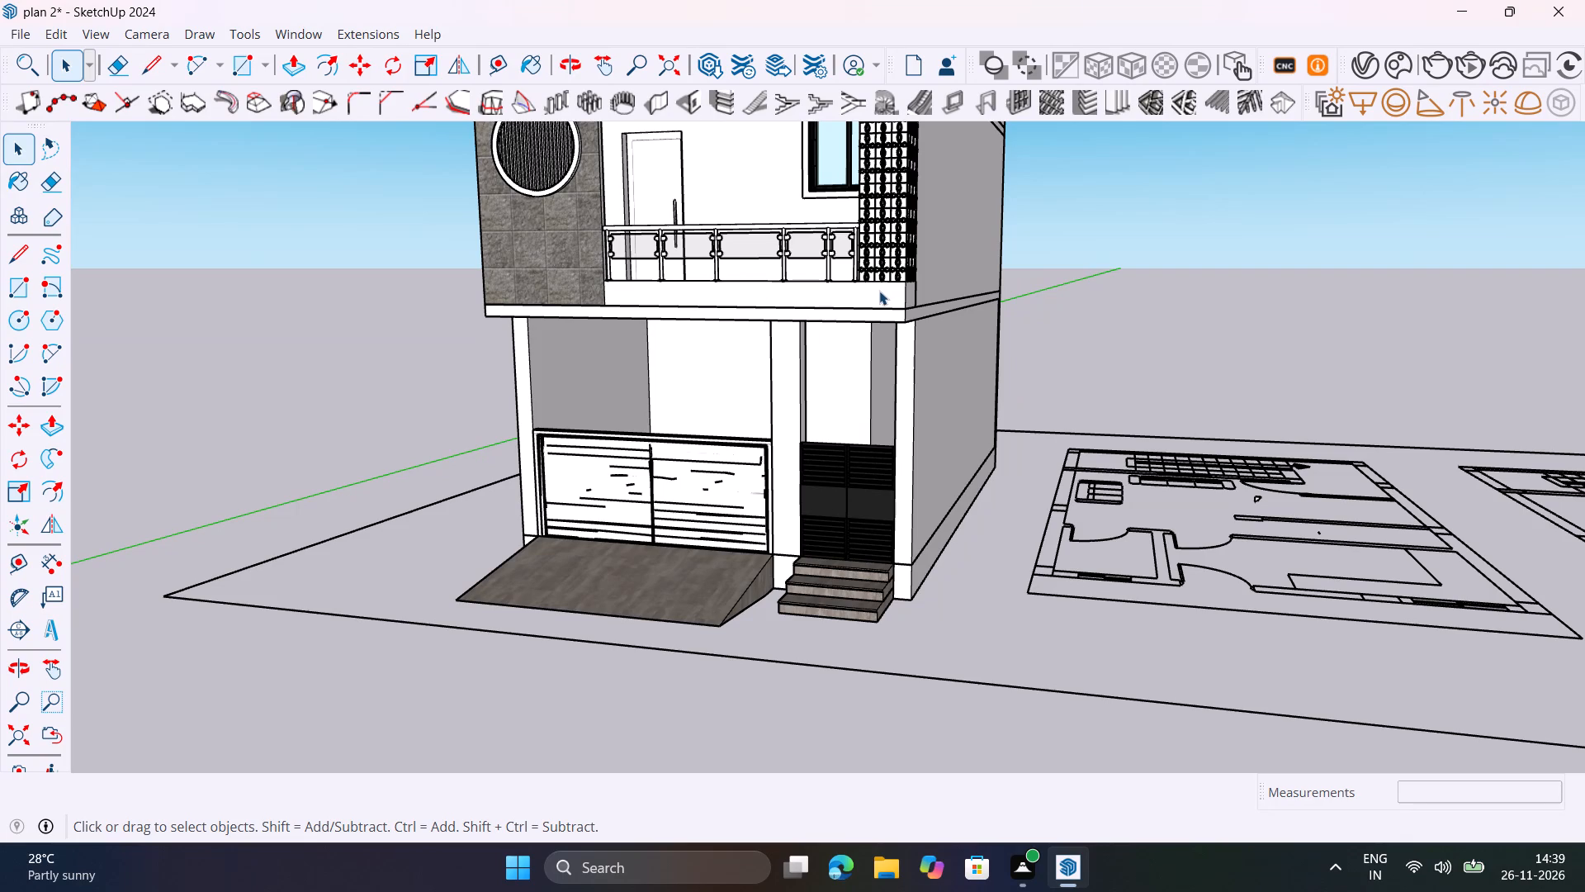
shift+middle_drag(778, 209, 697, 232)
shift+middle_drag(697, 232, 693, 331)
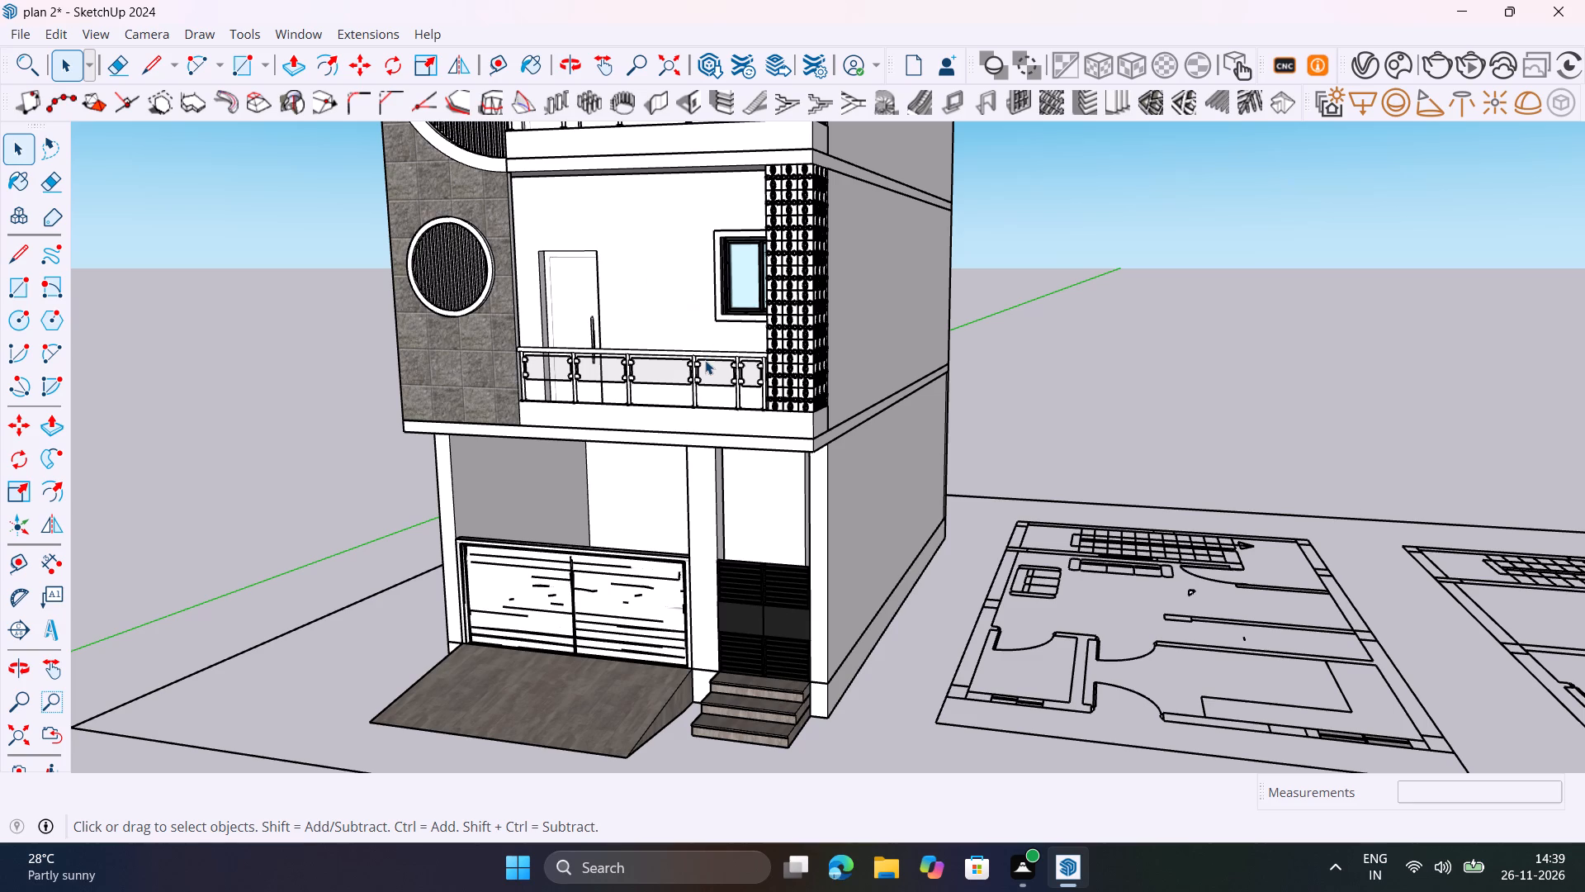
middle_drag(633, 351, 727, 400)
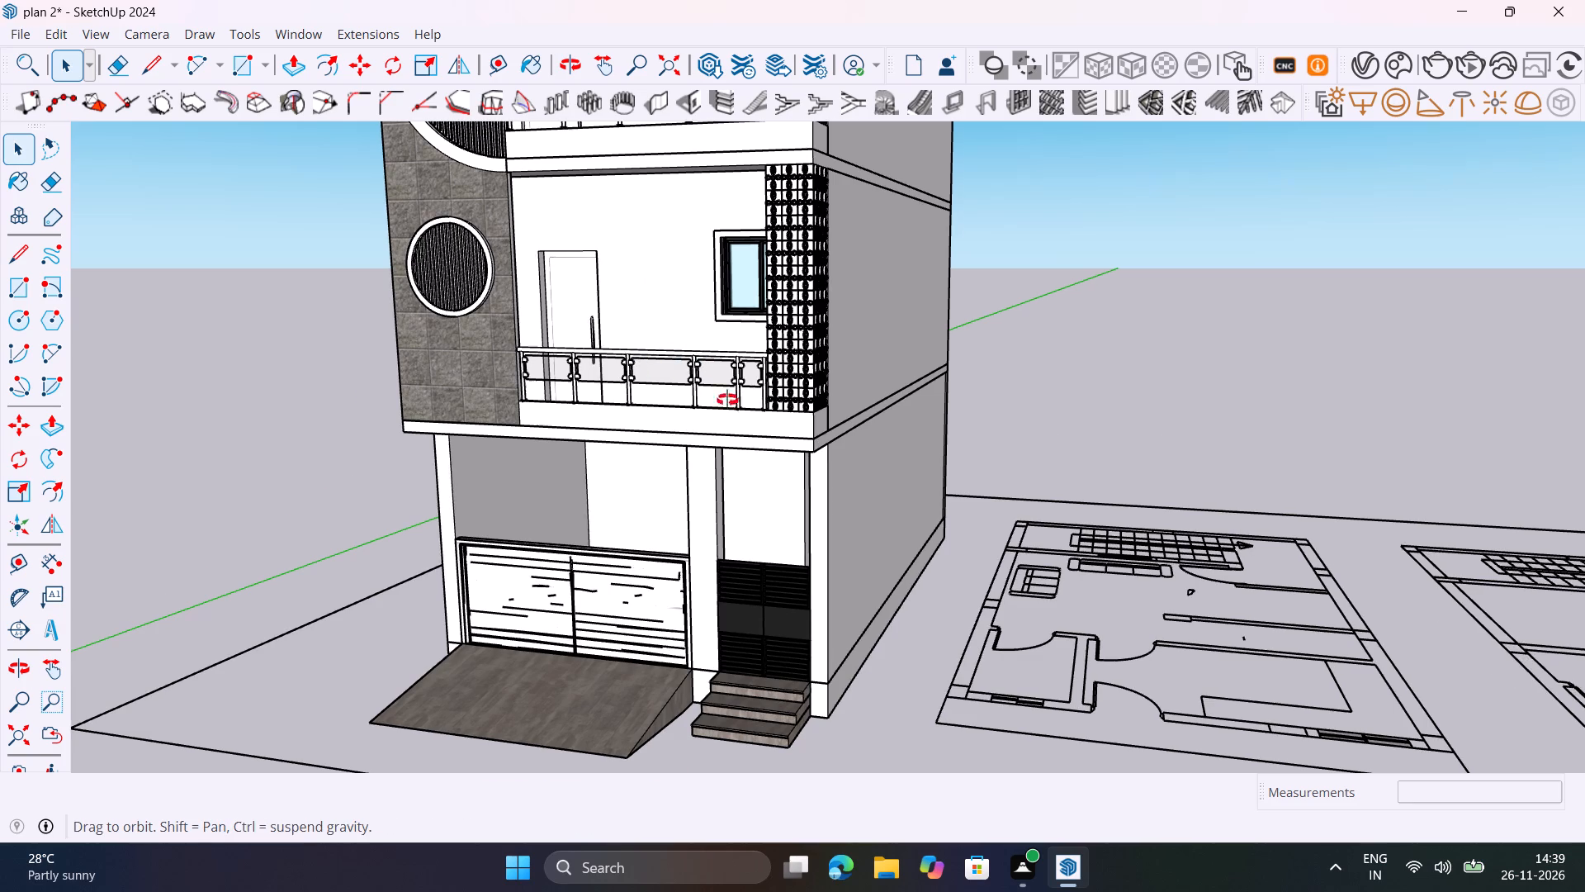
middle_drag(727, 400, 683, 392)
scroll(683, 392, up, 1)
scroll(669, 370, down, 7)
shift+middle_drag(657, 459, 685, 557)
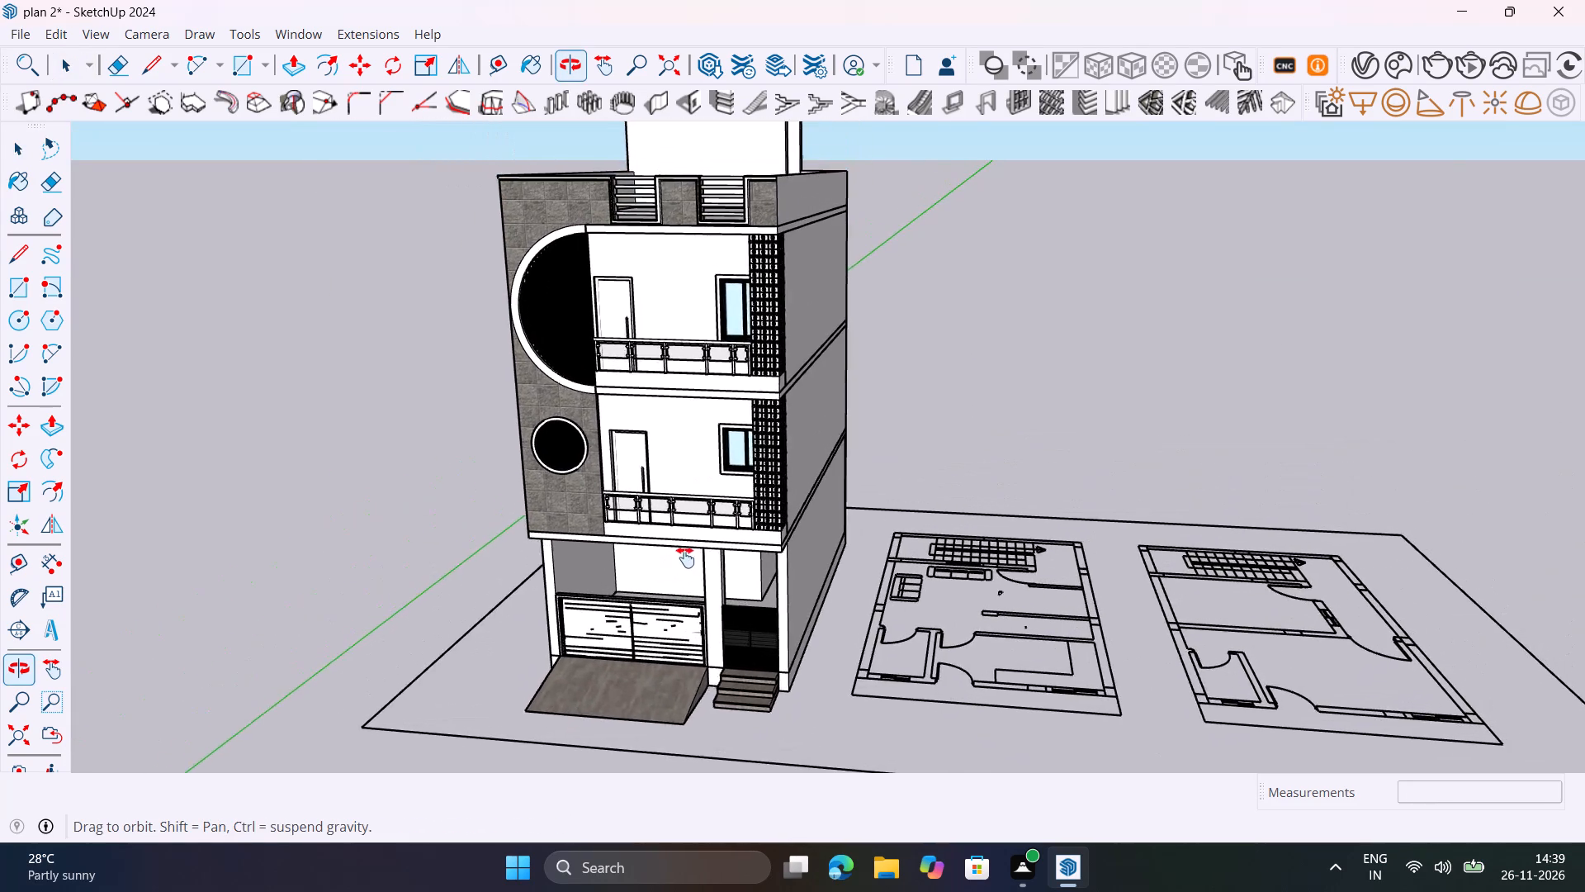
shift+middle_drag(685, 557, 714, 520)
scroll(695, 441, down, 4)
shift+middle_drag(685, 448, 641, 501)
scroll(702, 496, up, 3)
middle_drag(732, 513, 890, 437)
middle_drag(890, 437, 892, 439)
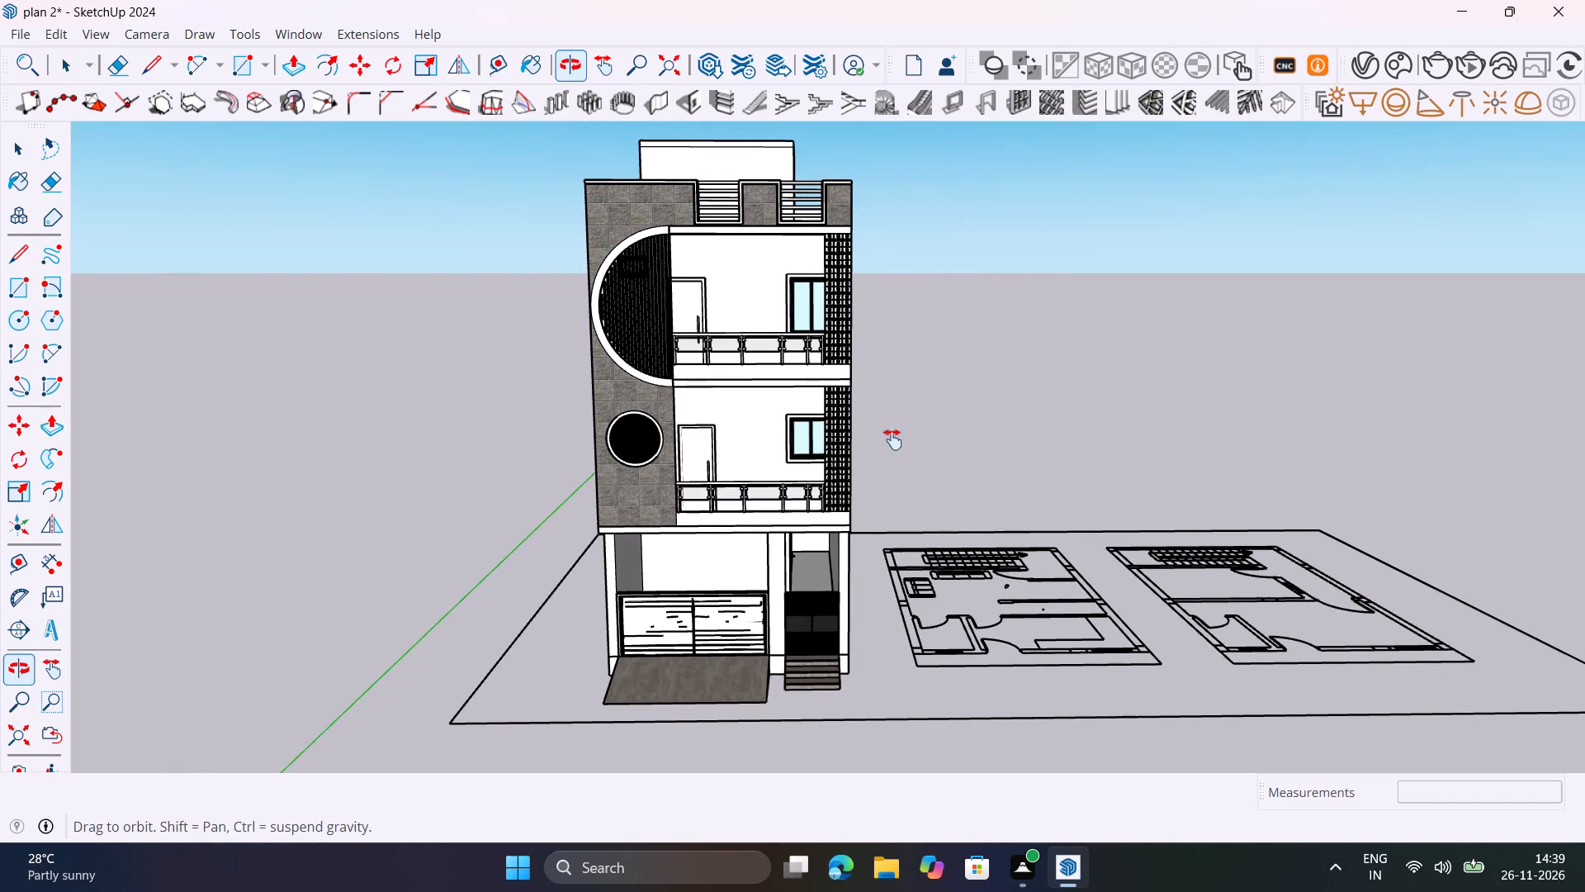
middle_drag(892, 439, 882, 468)
Set the V-Ray render quality to High.
click(1365, 62)
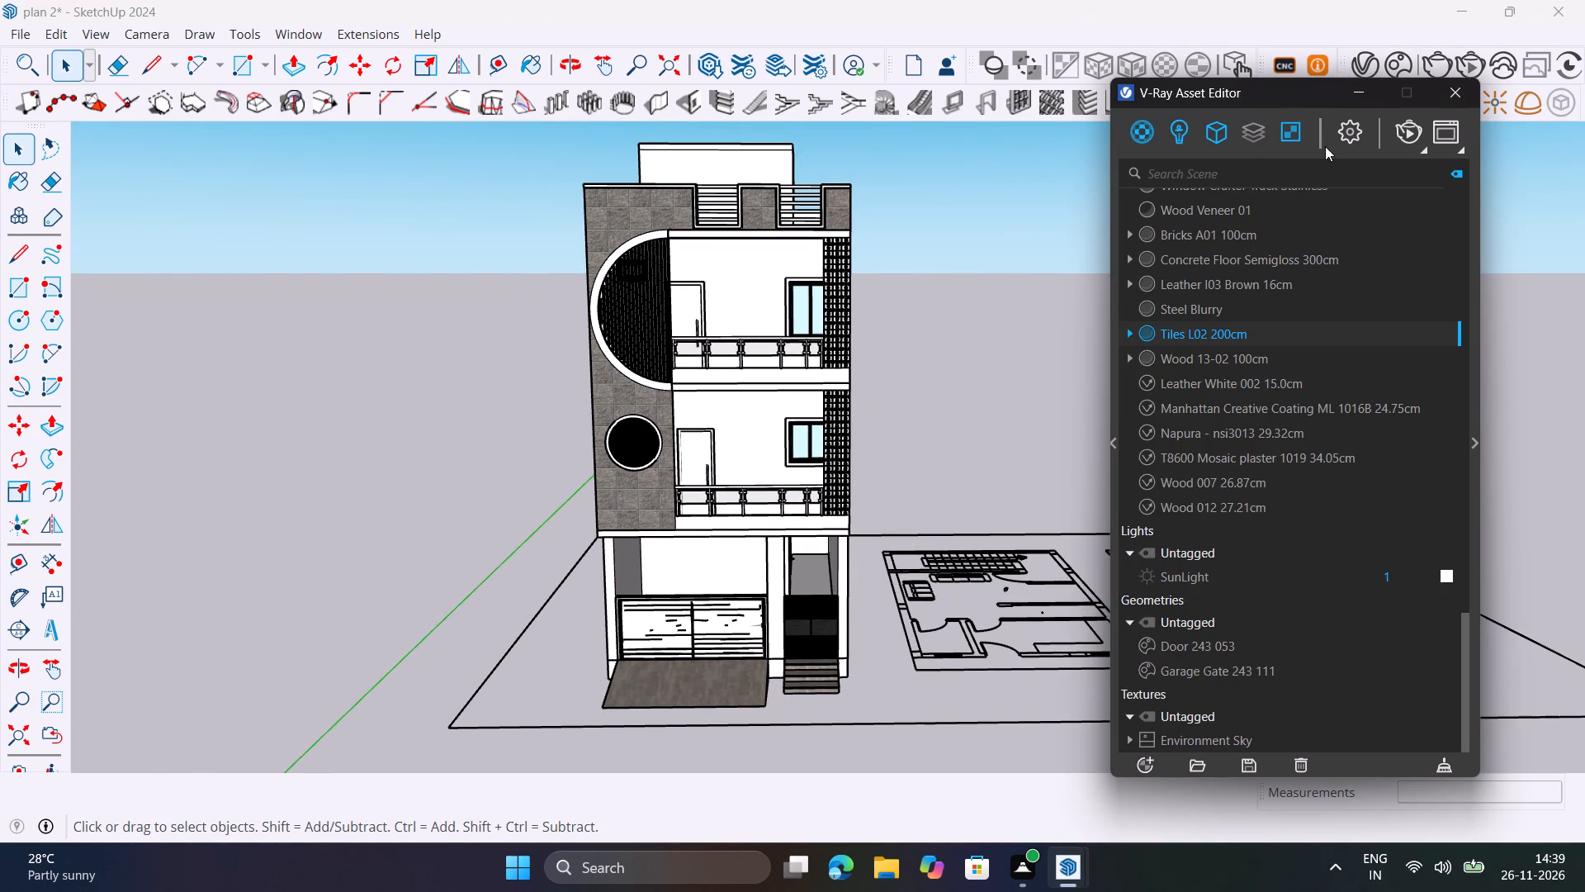
click(1345, 130)
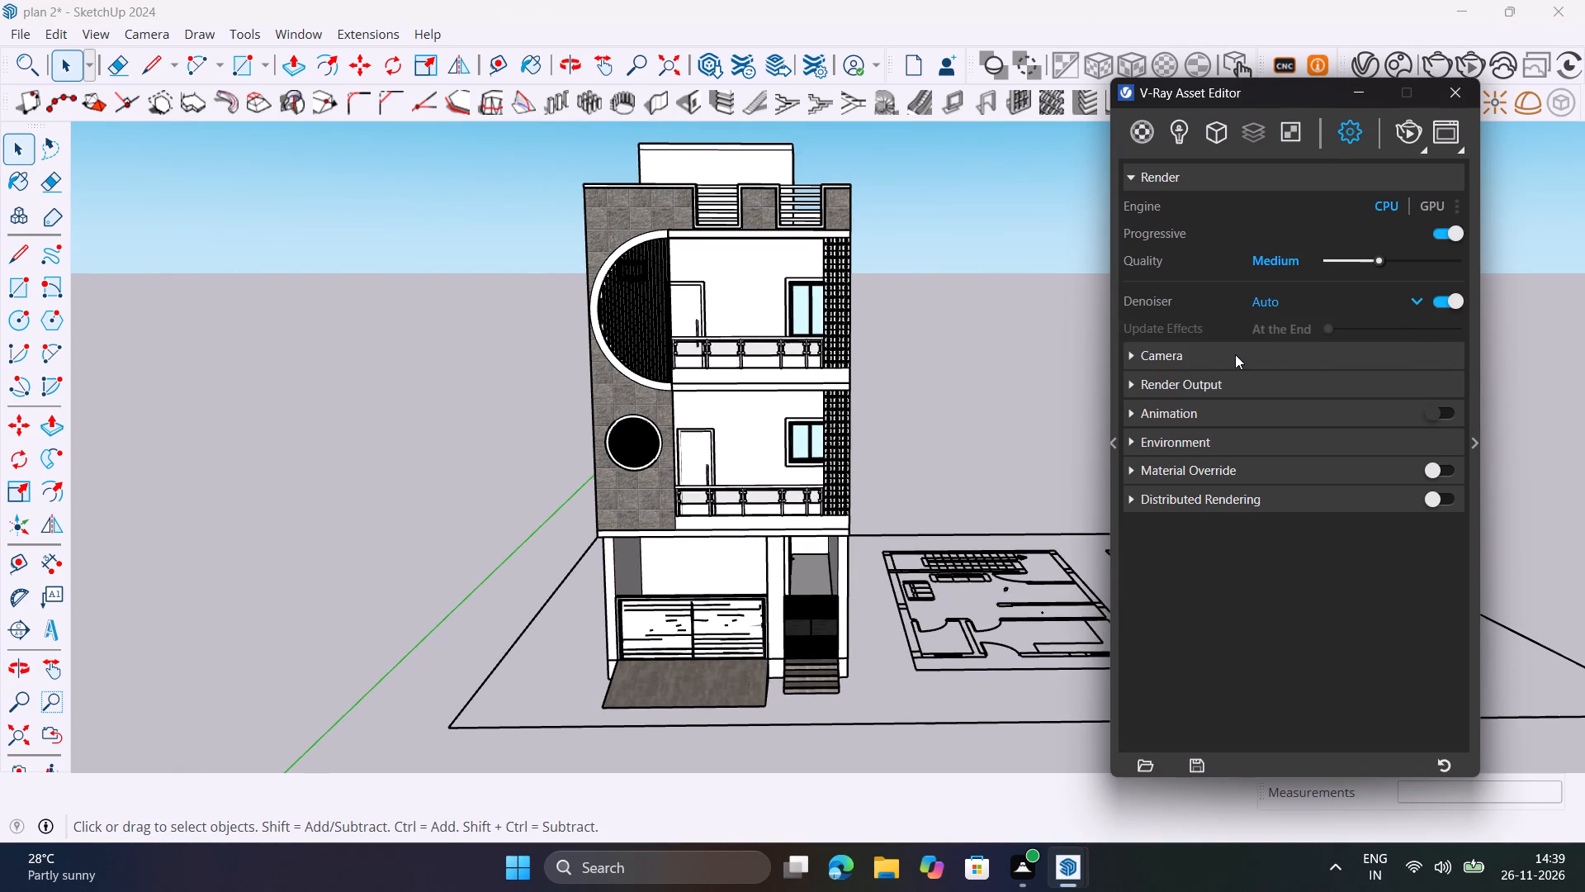
click(1419, 263)
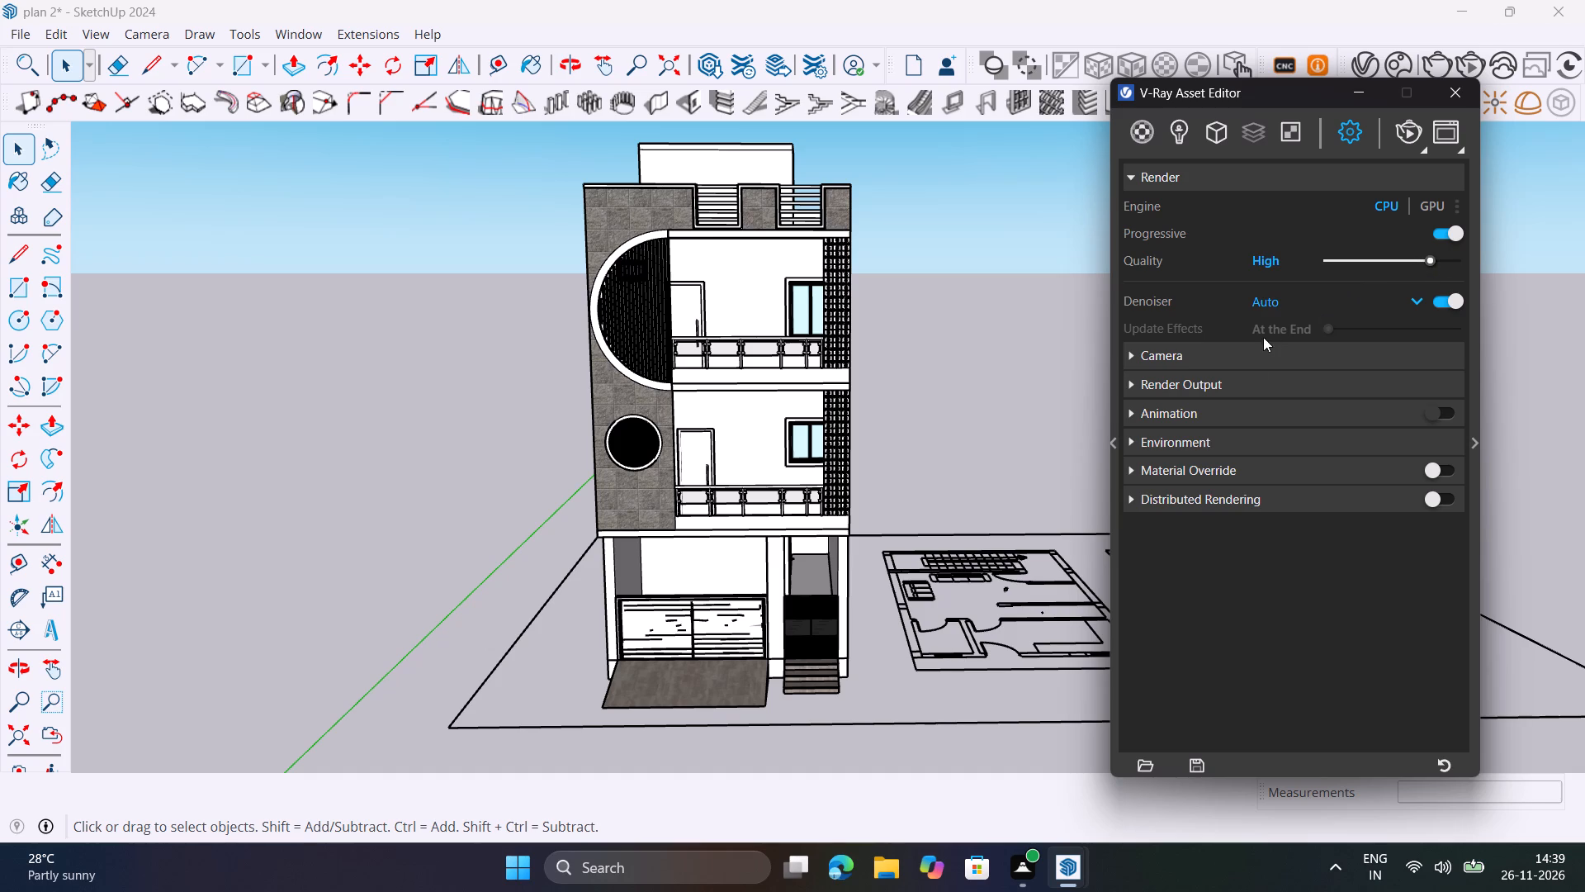
Set the V-Ray camera's exposure value (EV) to 13.
click(1246, 361)
drag(1291, 478, 1195, 496)
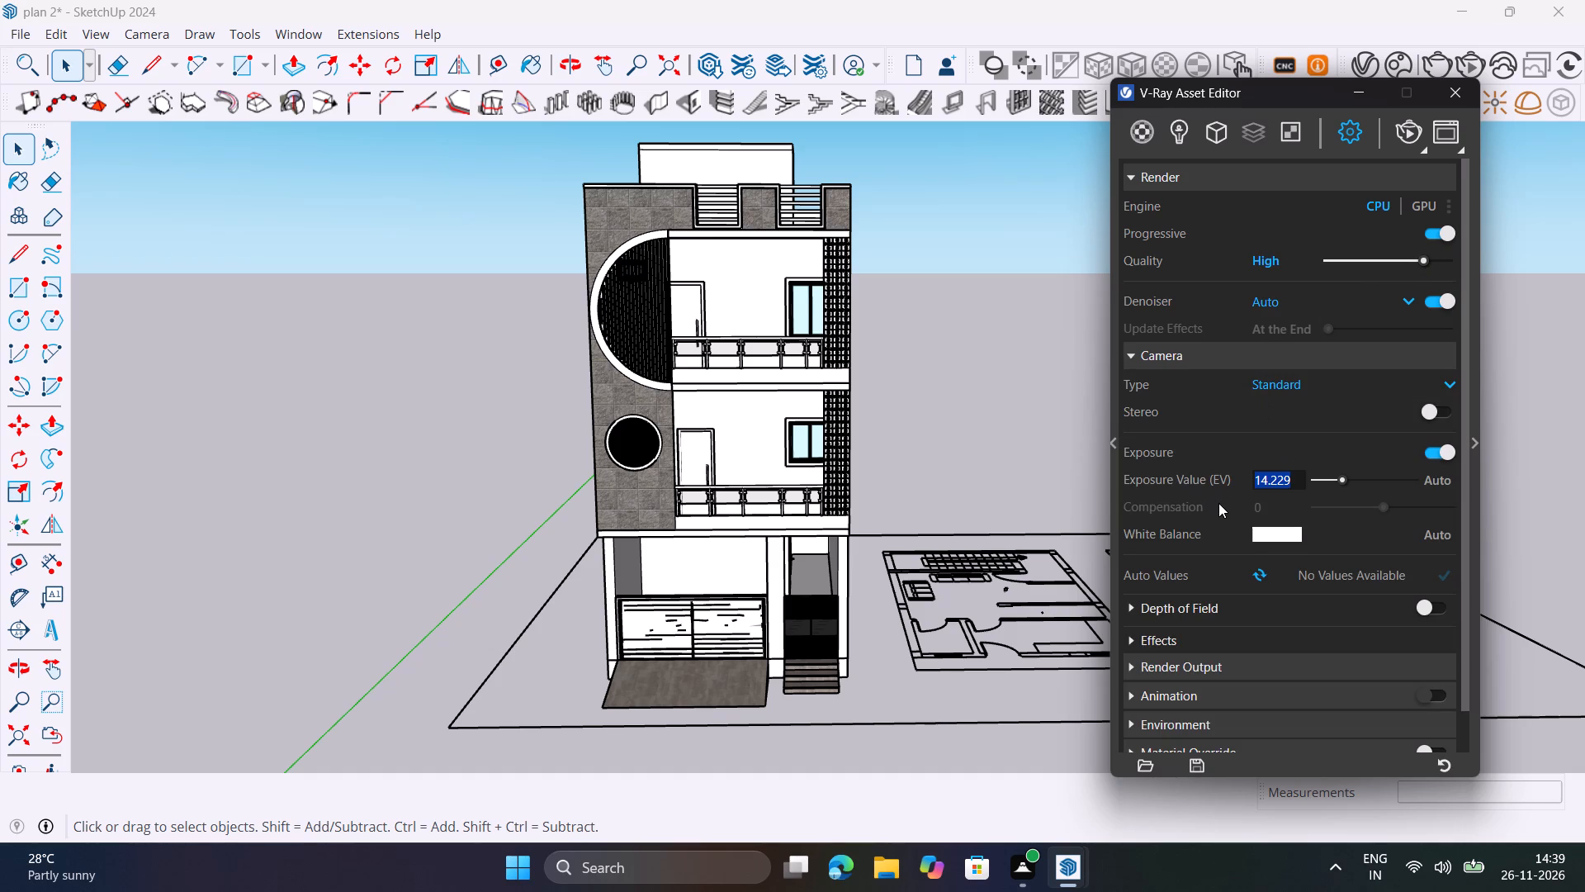
text(13)
key(Return)
click(1219, 353)
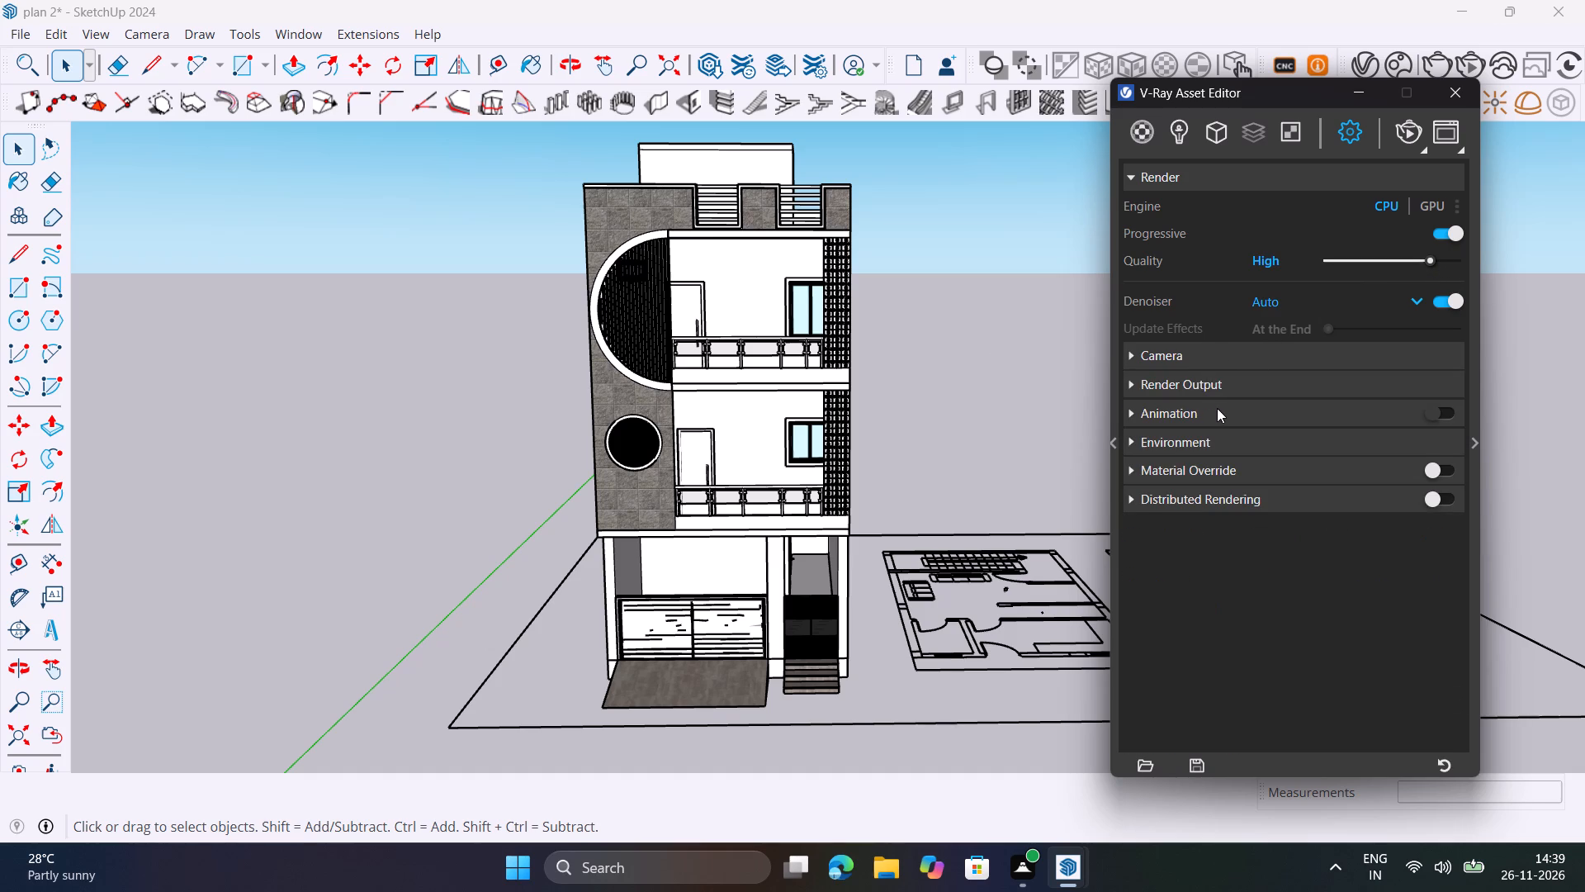
Set the render output image width to 3080 with the 16:9 widescreen aspect ratio.
click(1235, 386)
drag(1286, 438, 1288, 439)
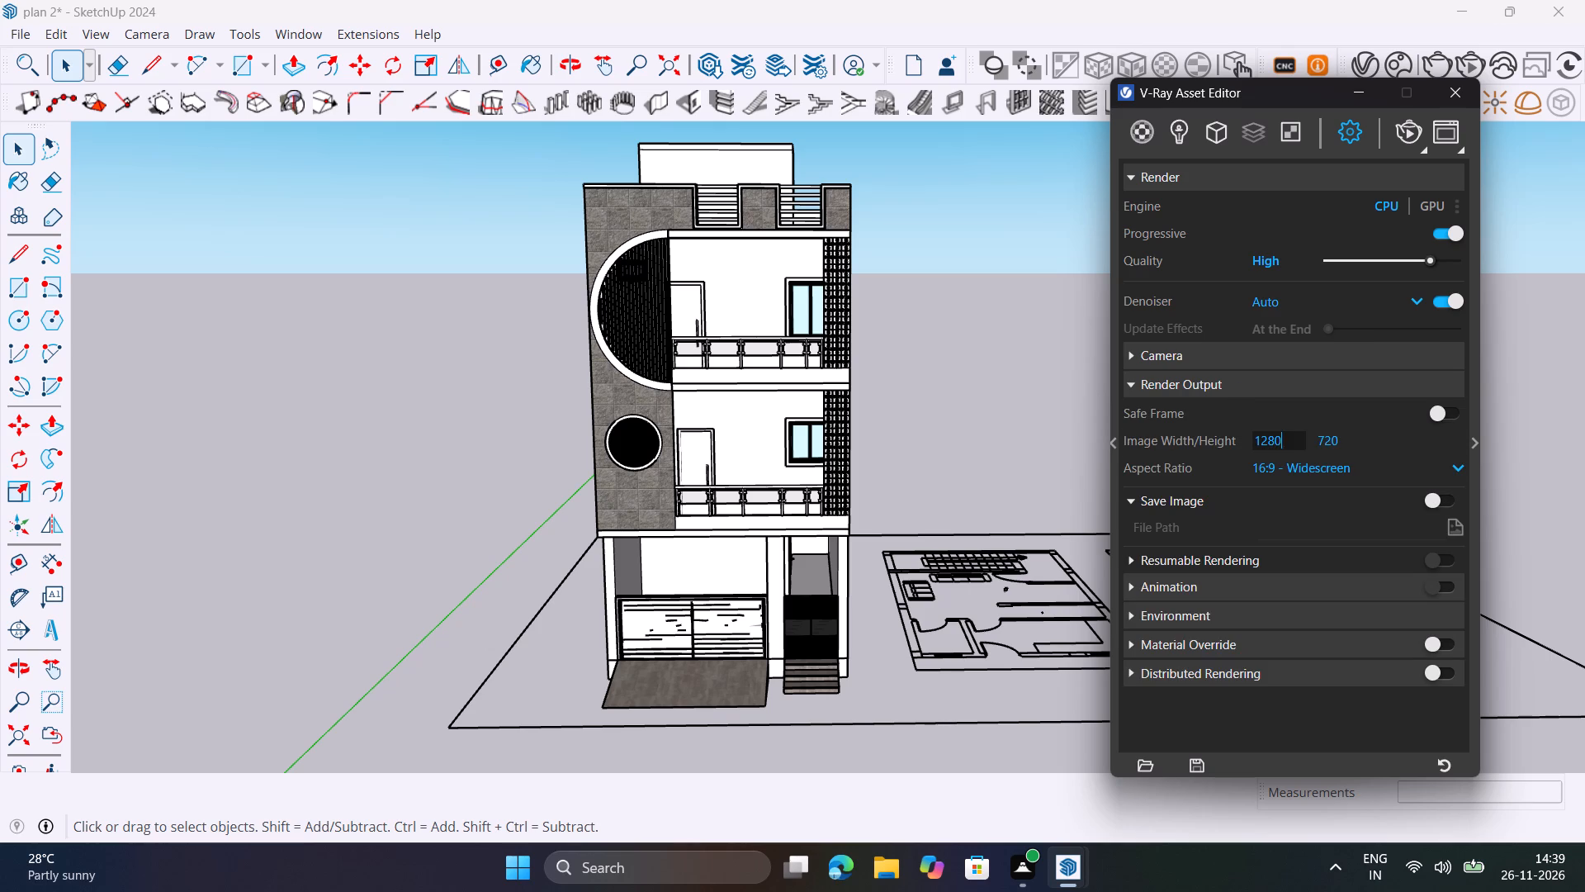
drag(1288, 439, 1177, 469)
text(3080)
key(Return)
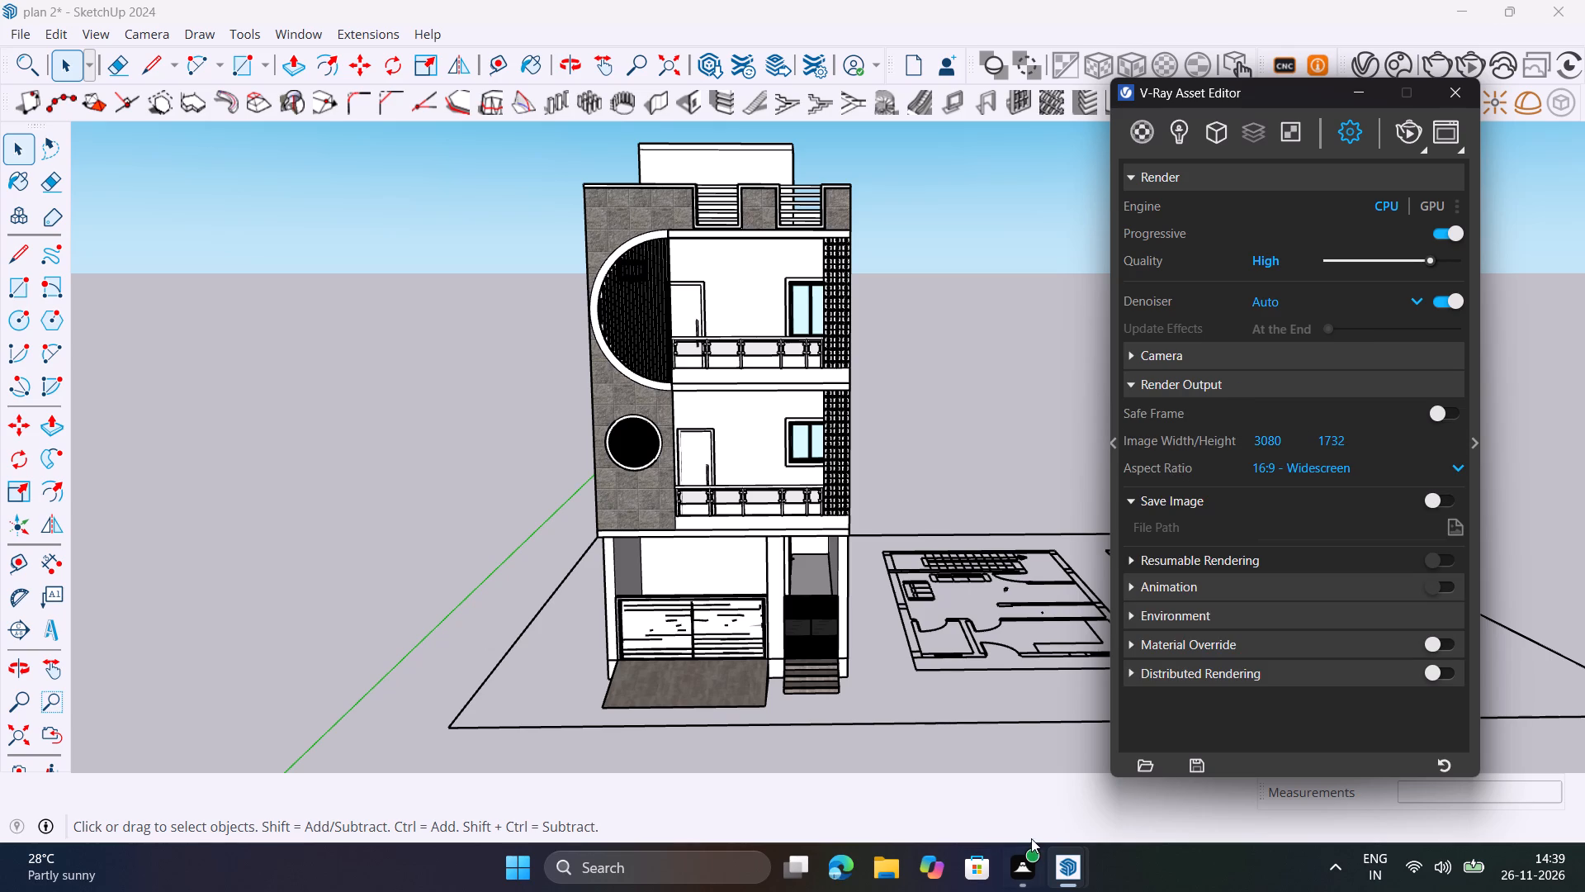
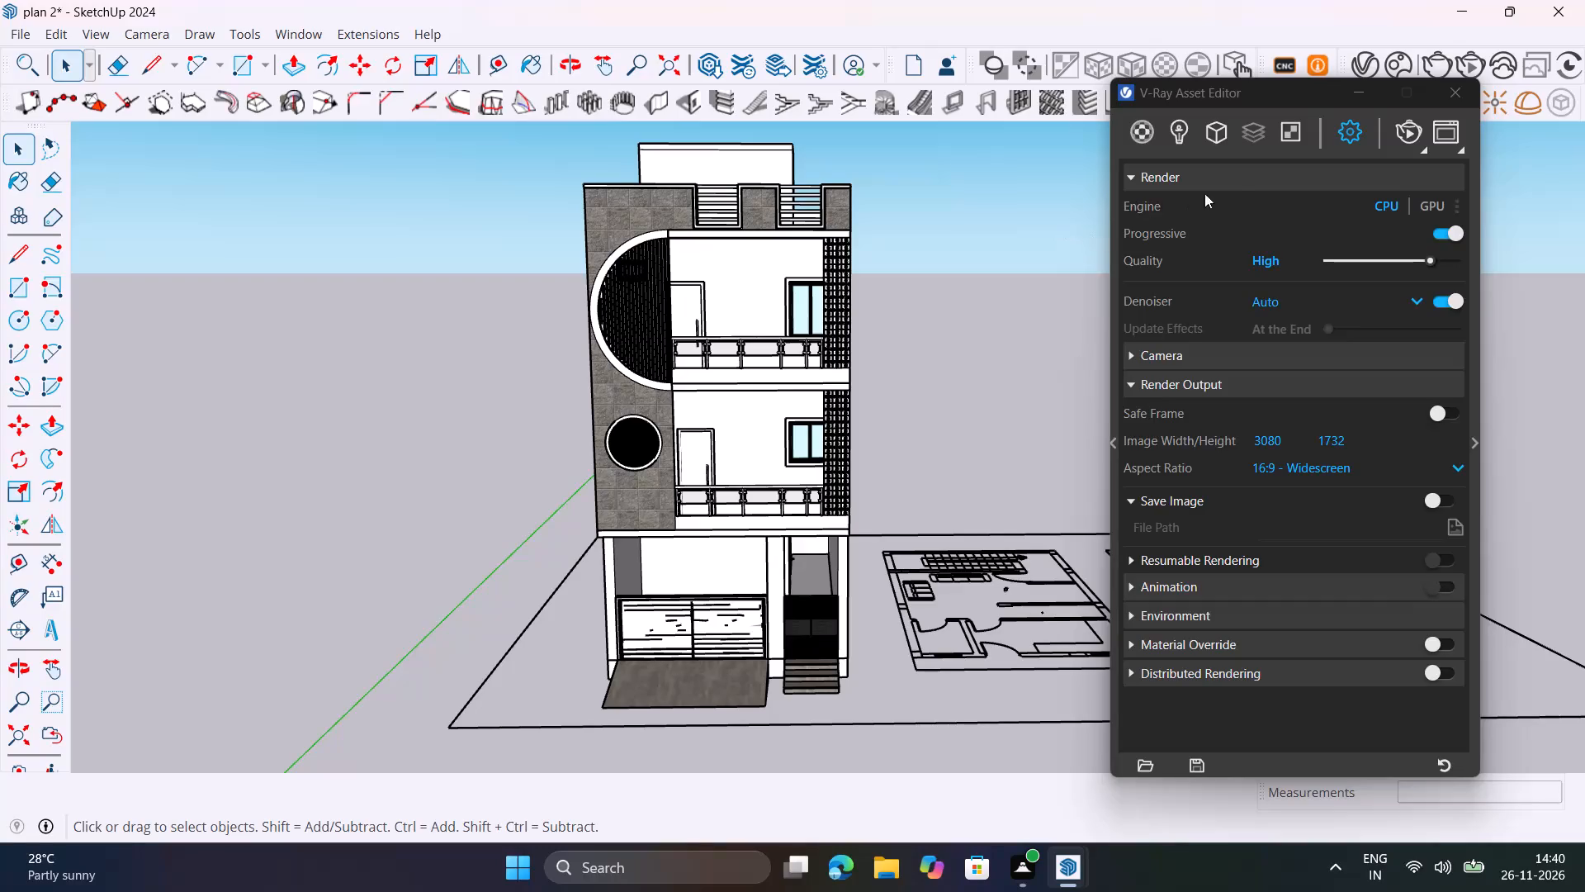
Run a V-Ray test render of the house's front view and inspect the facade and ground floor in it.
click(1073, 313)
click(1408, 134)
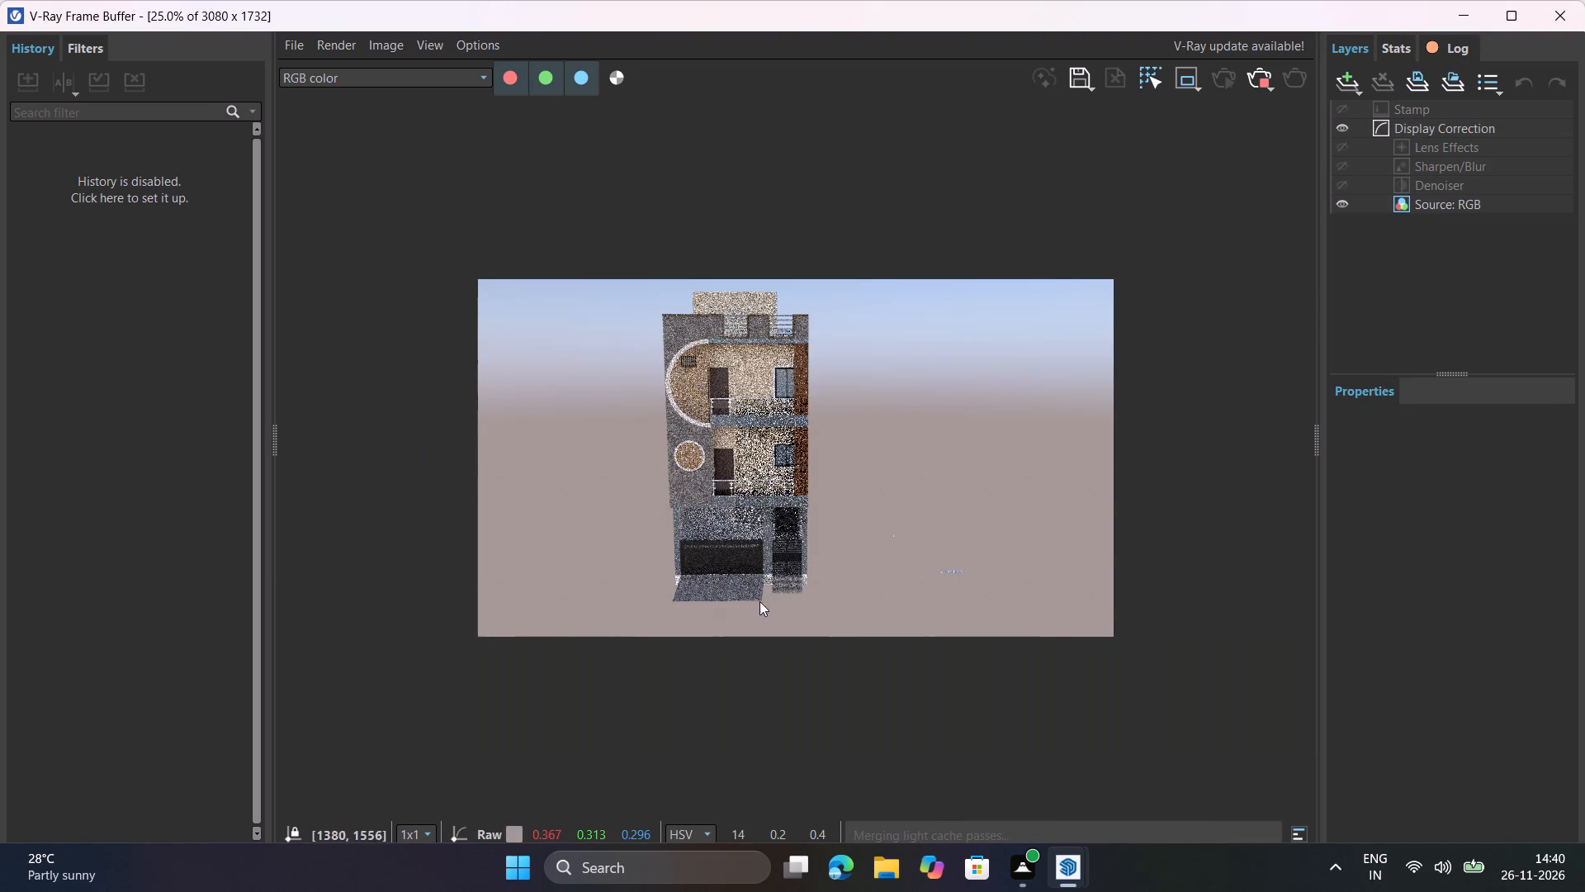
scroll(729, 598, up, 1)
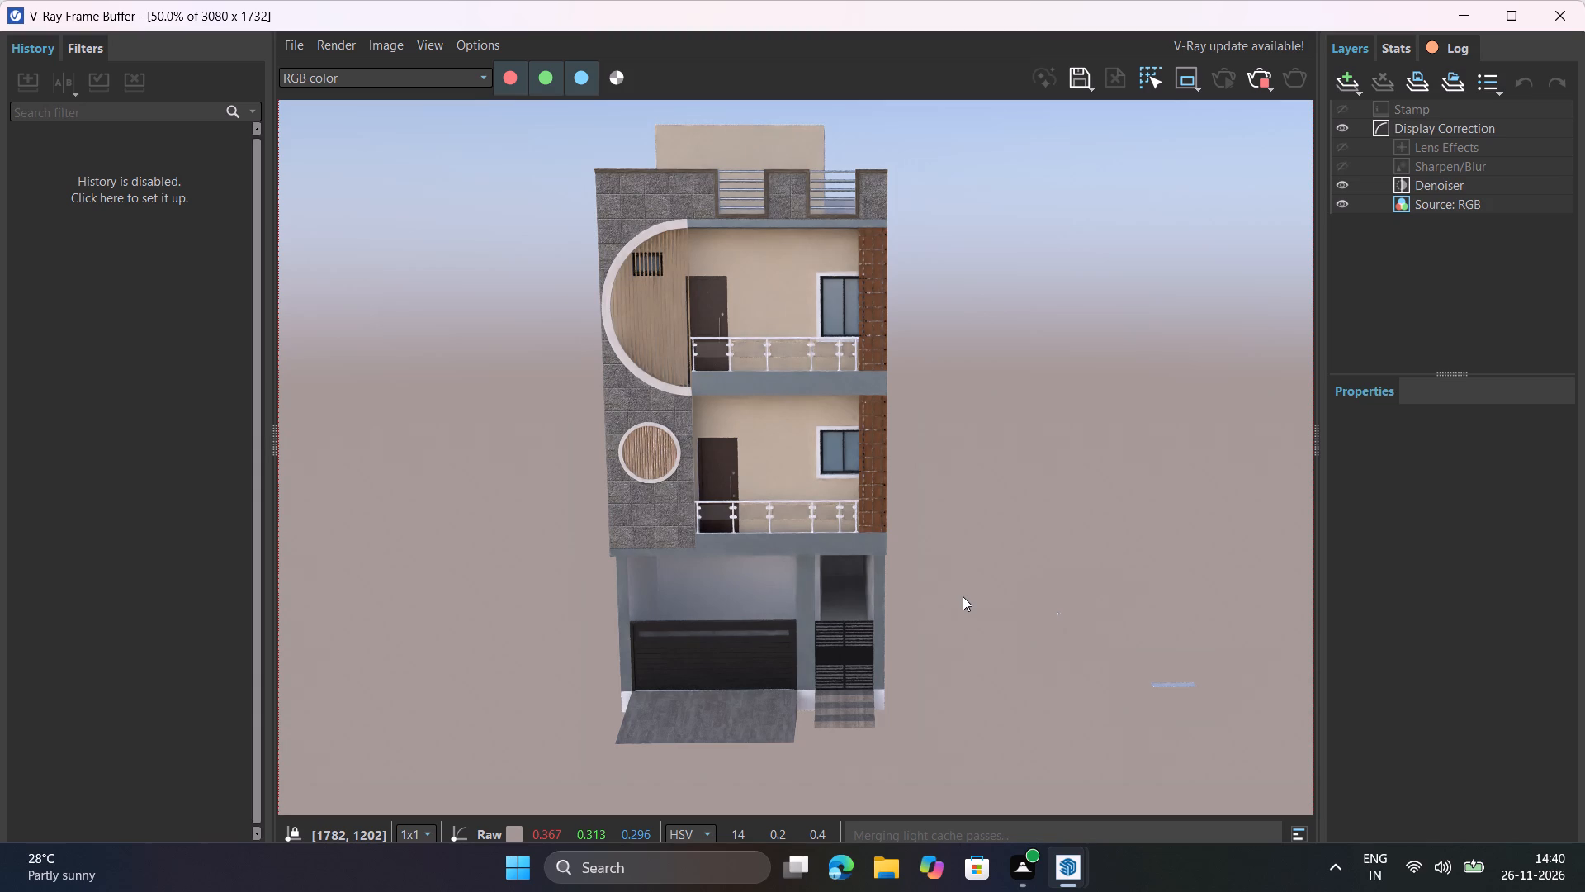
scroll(963, 596, up, 1)
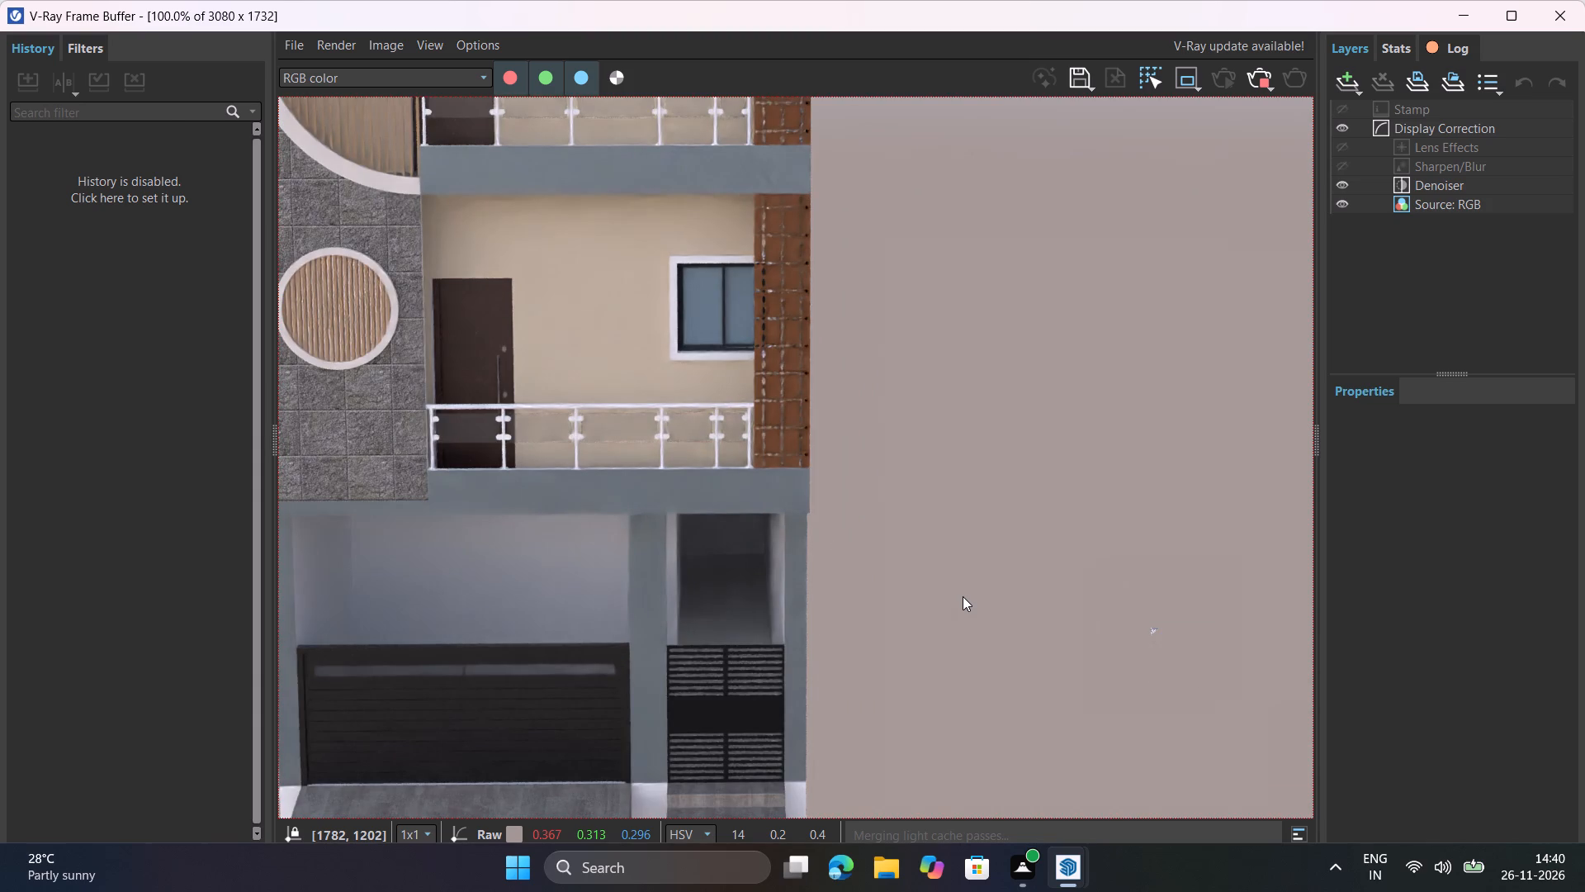
scroll(963, 596, down, 1)
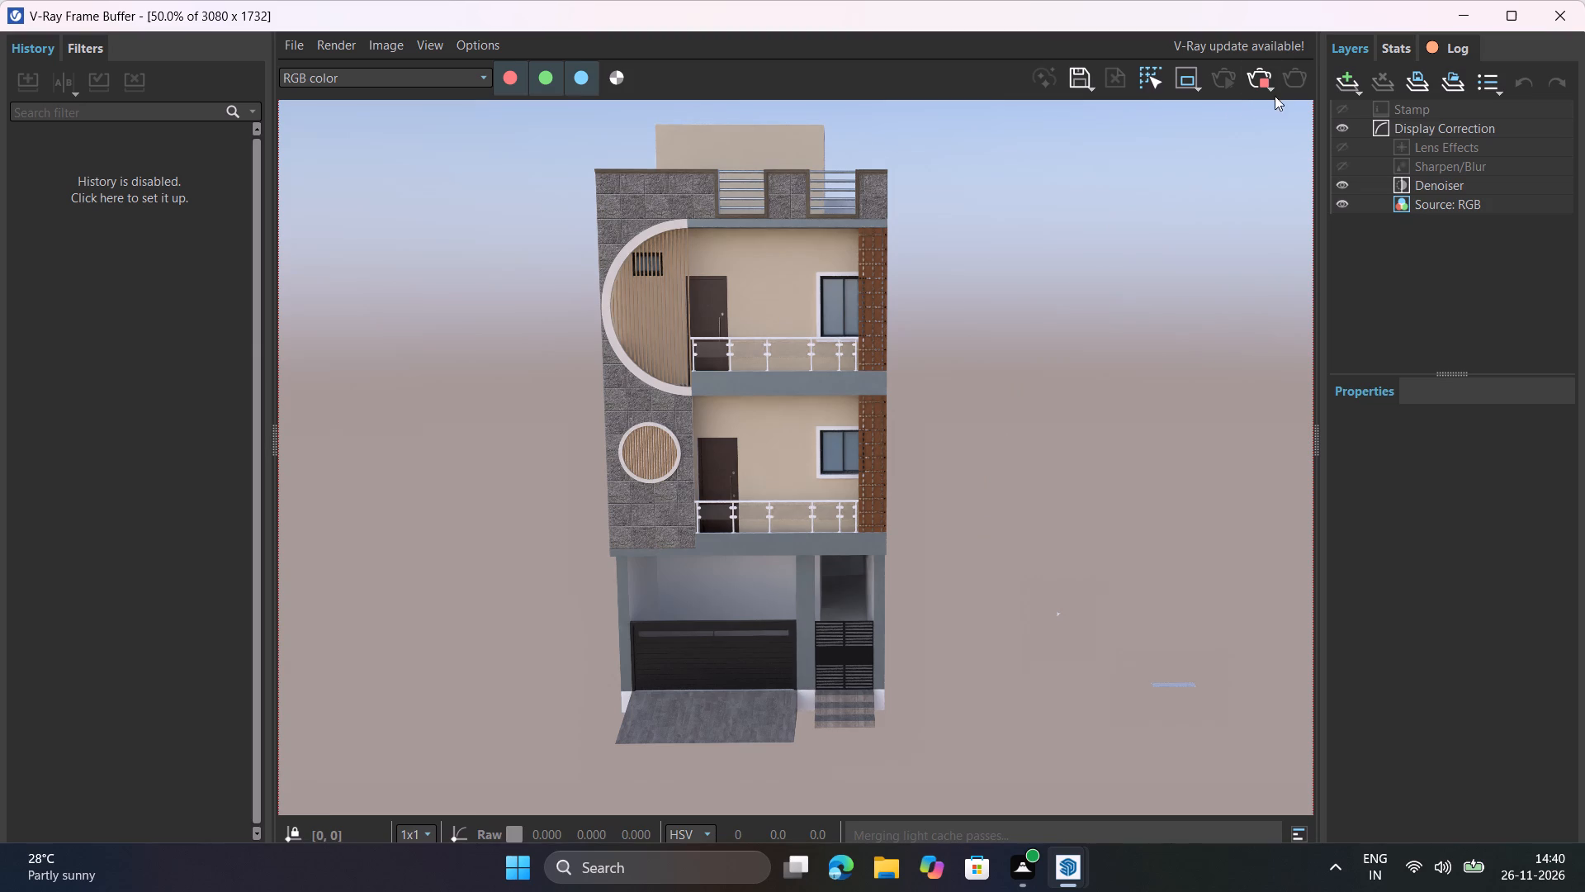
click(1258, 82)
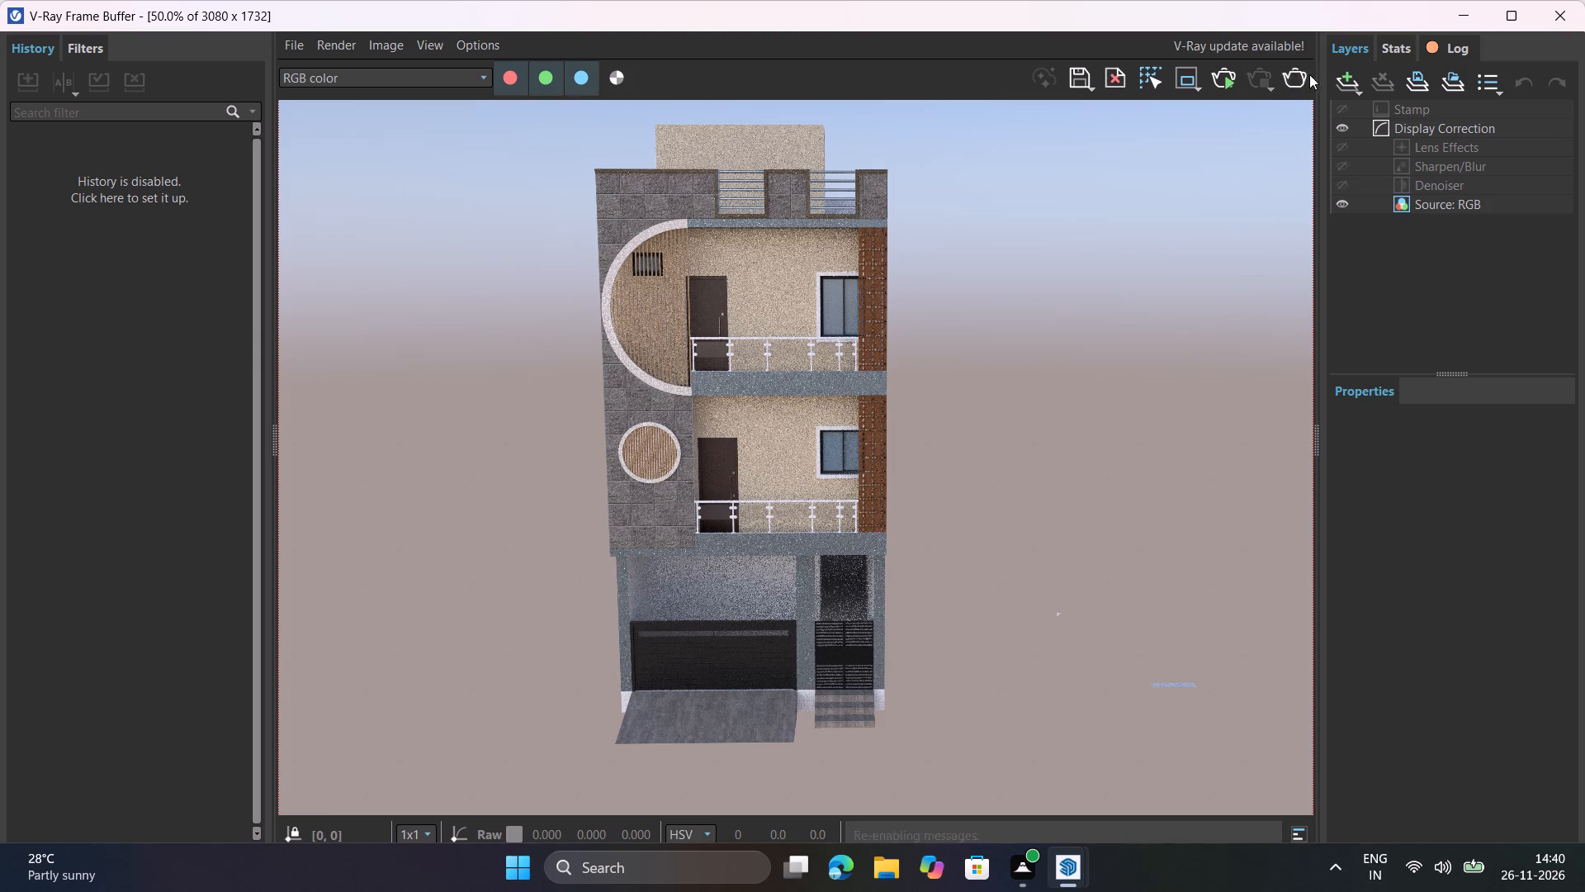
click(1563, 9)
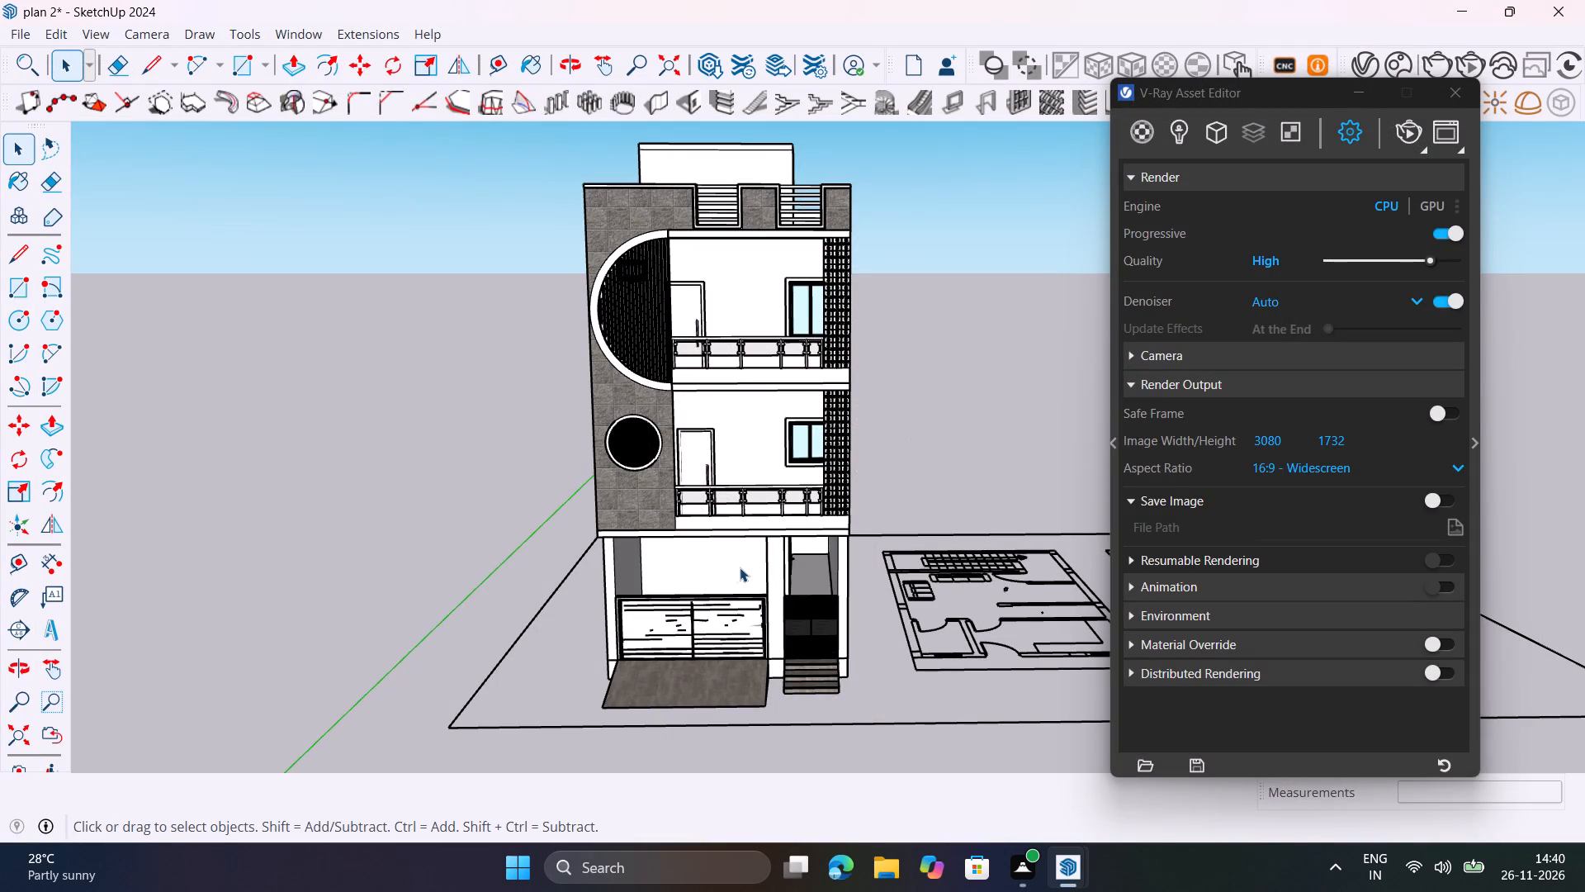
Browse the tile materials in the Chaos Cosmos library for a suitable ground finish.
scroll(736, 570, up, 3)
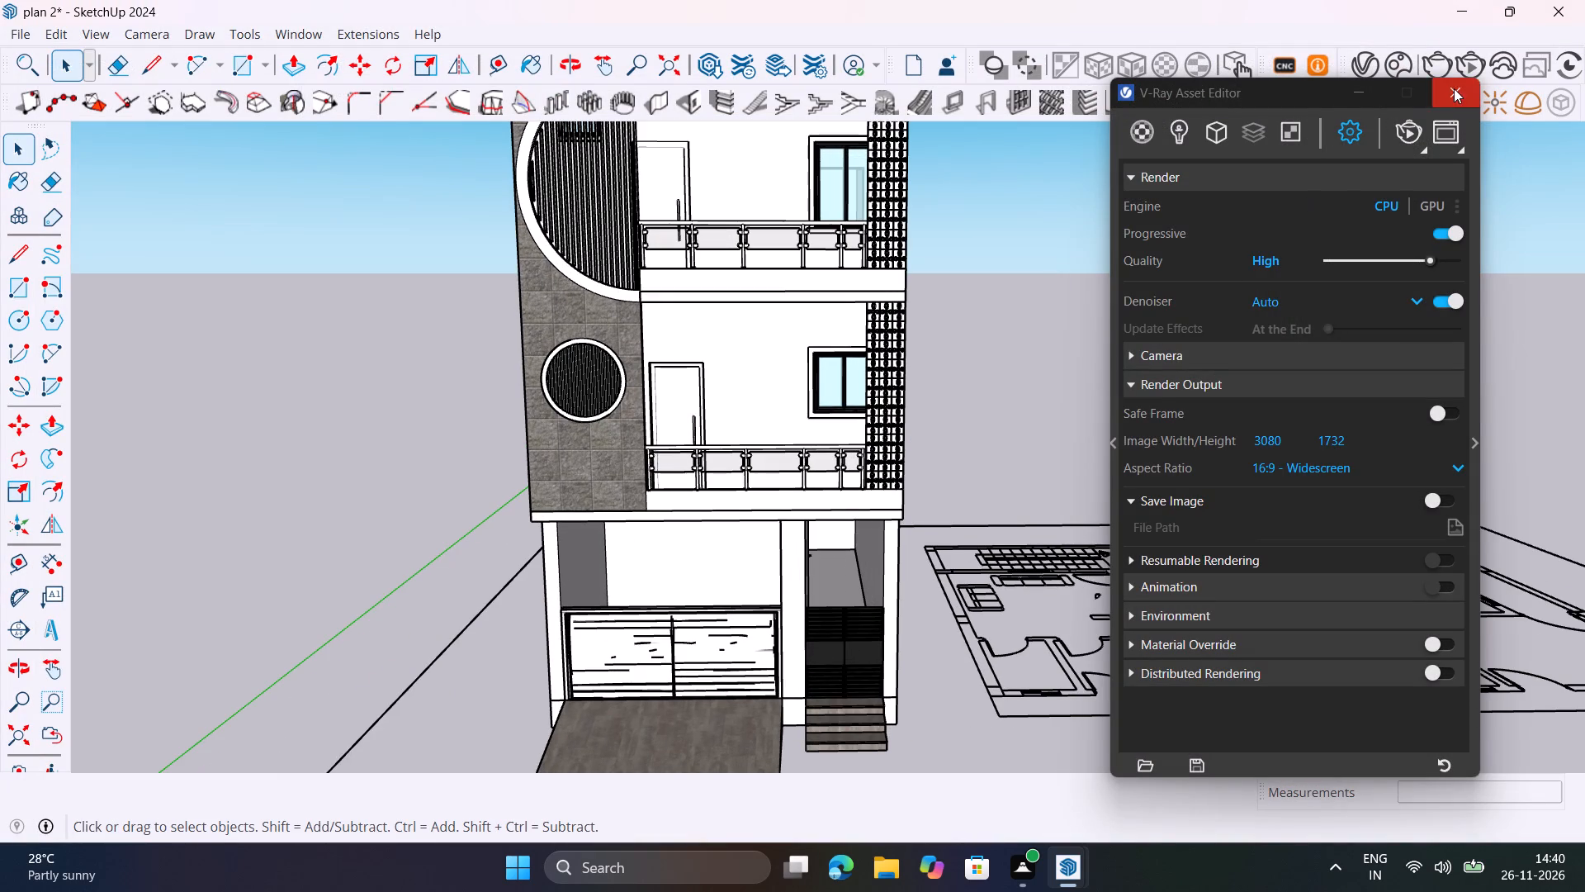
drag(1307, 94, 205, 114)
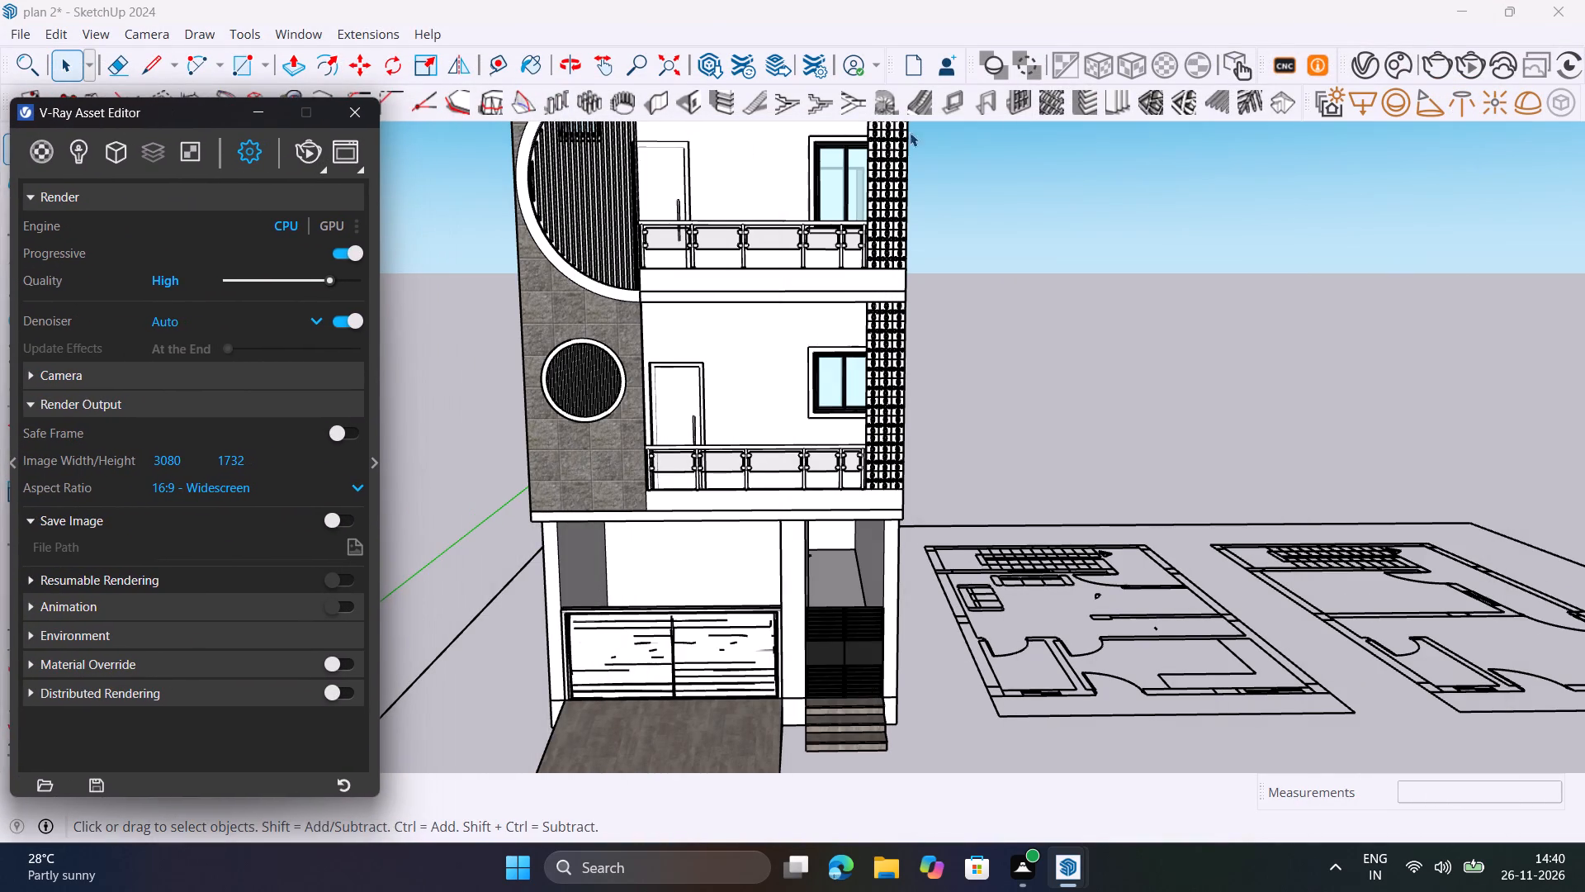
middle_drag(878, 663, 1005, 474)
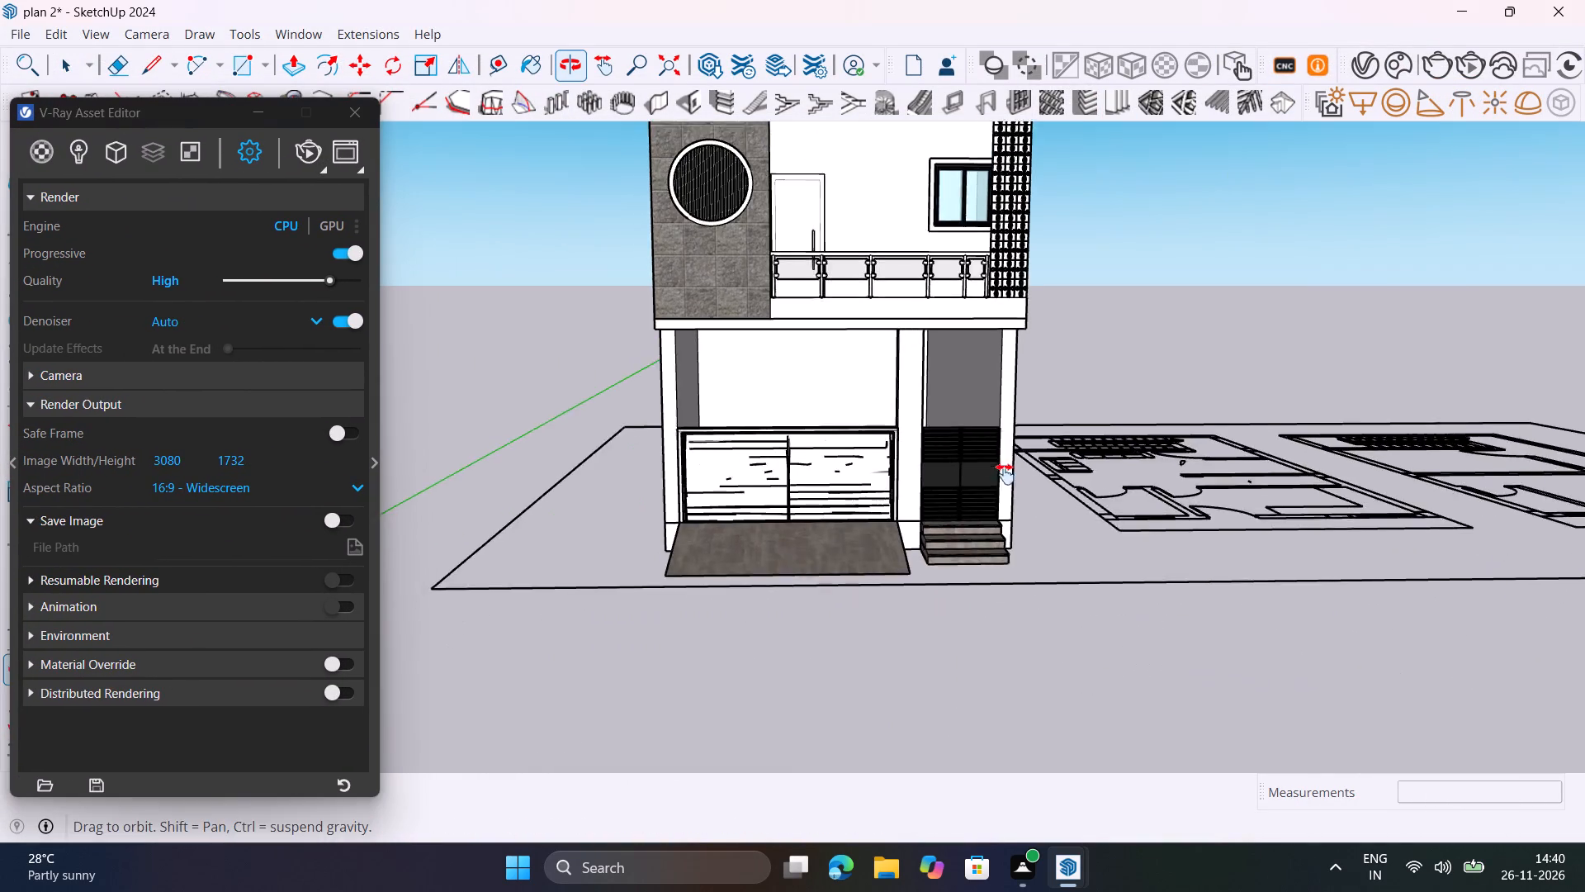
middle_drag(1005, 474, 1072, 473)
click(1403, 61)
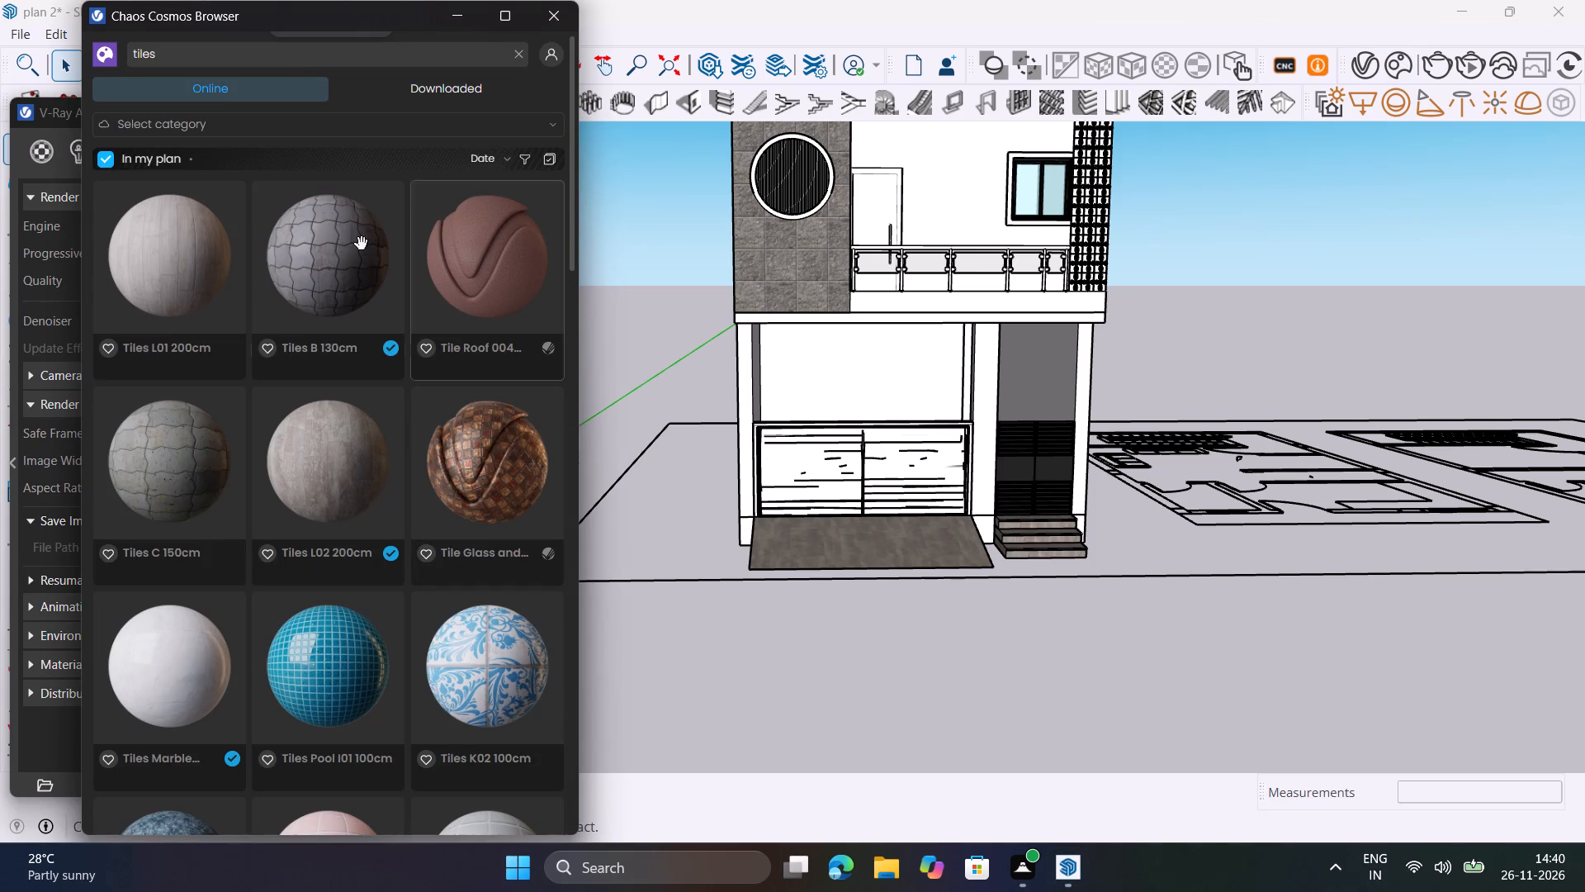
middle_drag(304, 404, 431, 578)
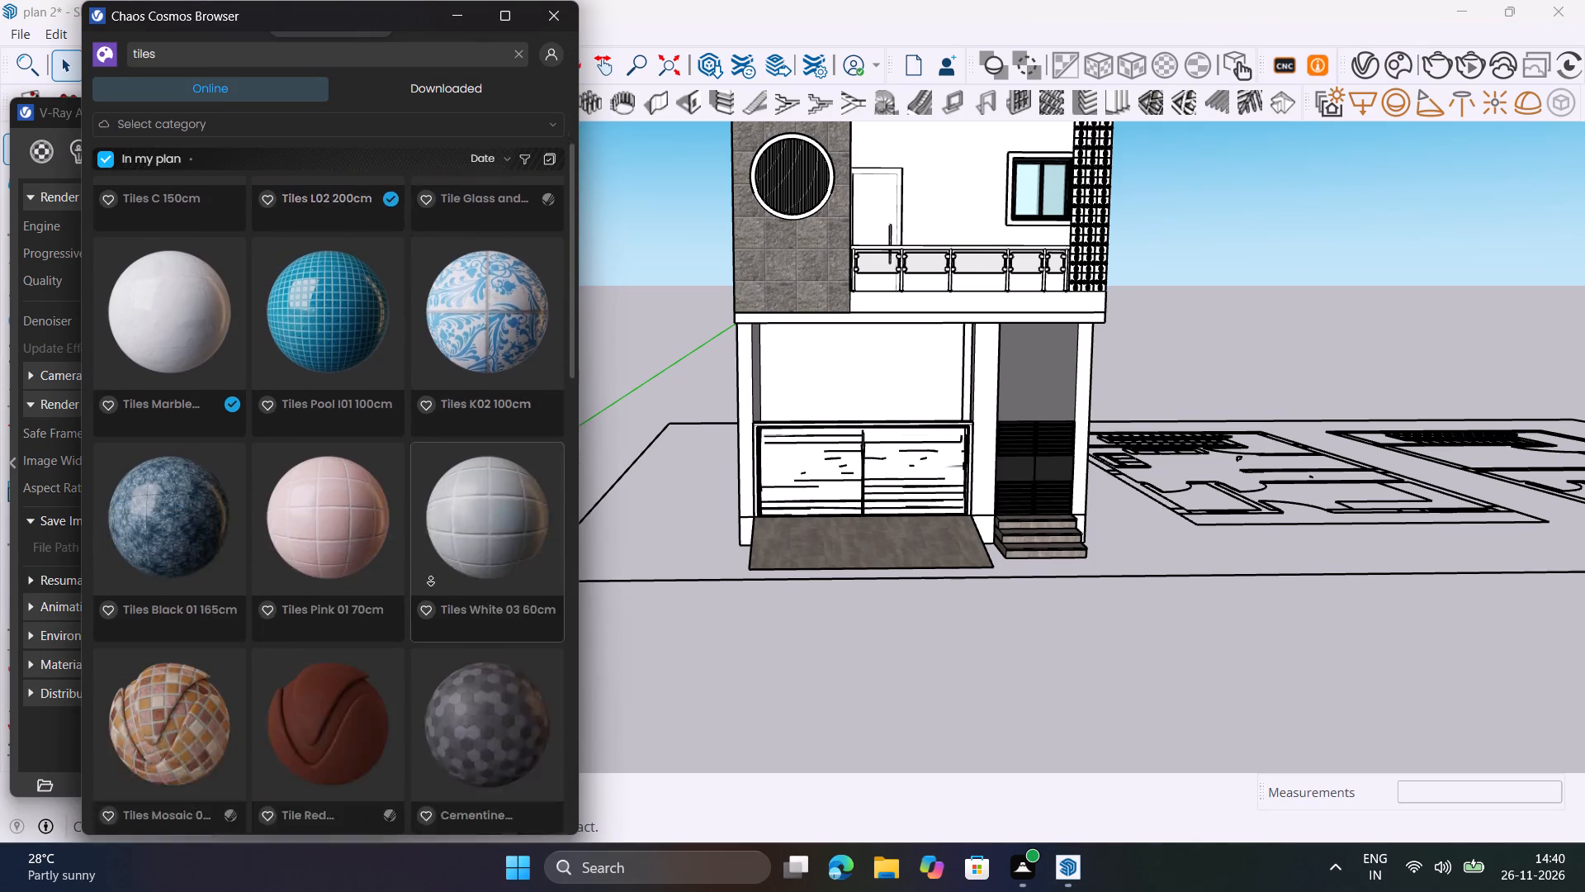
middle_drag(431, 578, 427, 578)
scroll(423, 528, up, 1)
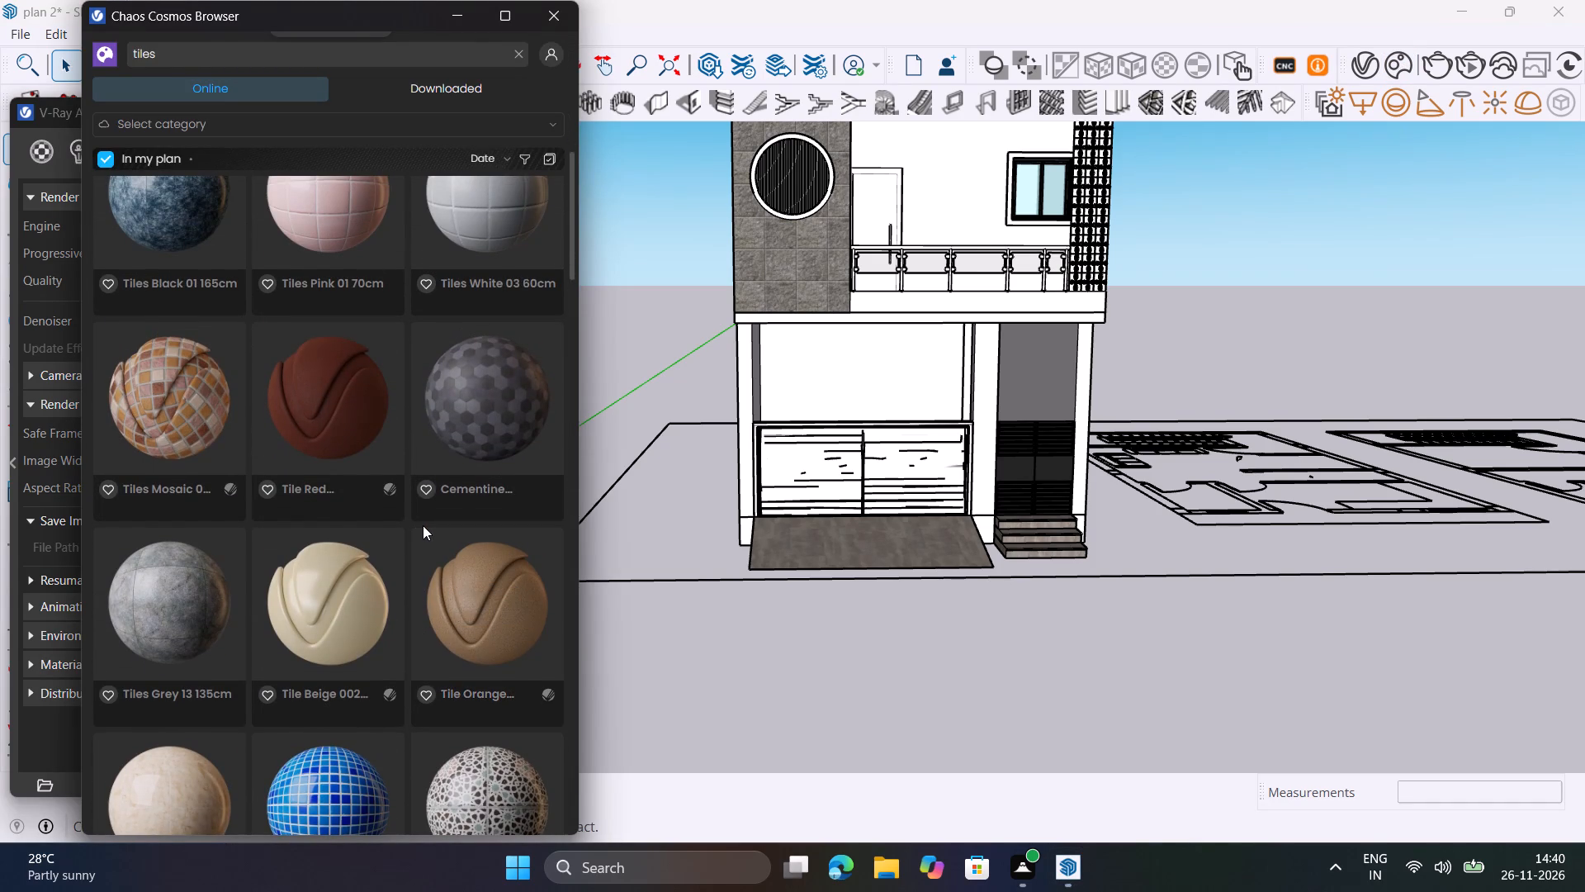
scroll(423, 543, up, 3)
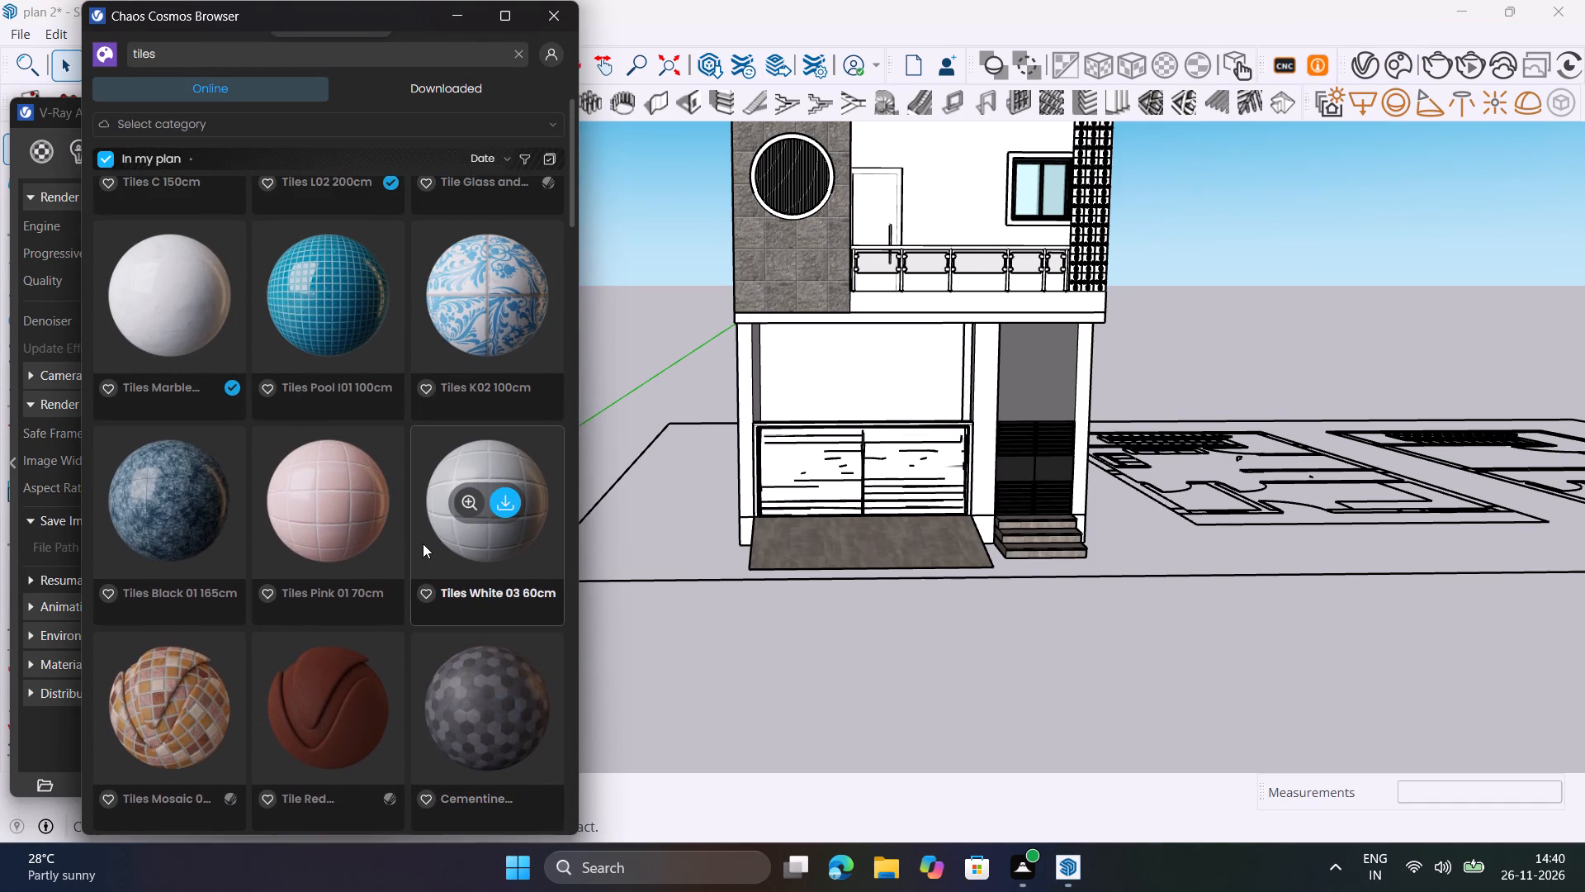
scroll(423, 543, up, 4)
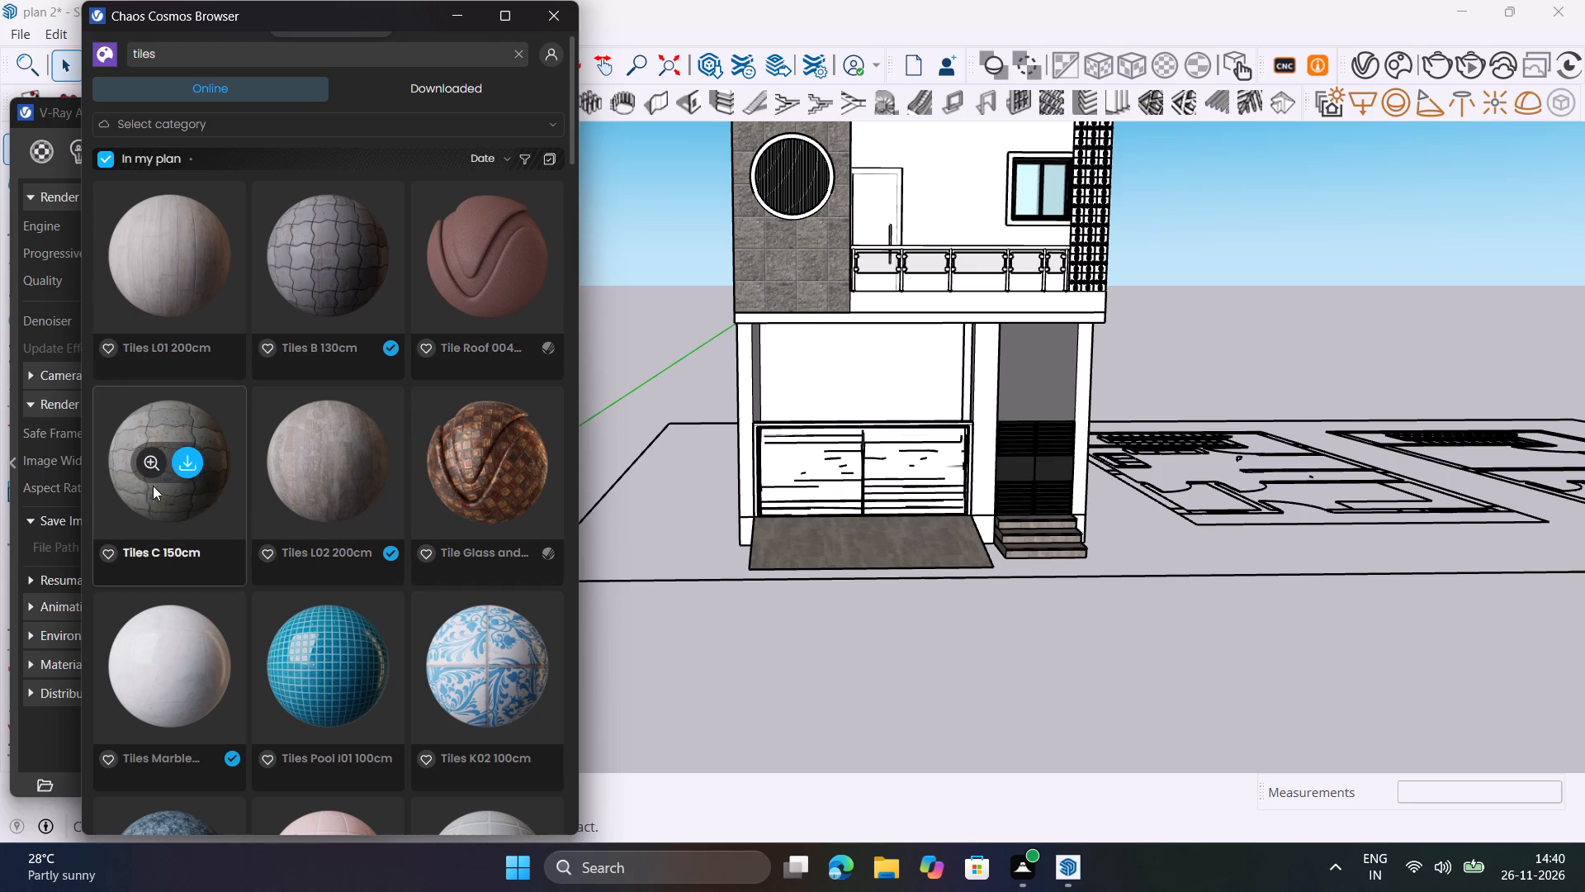
scroll(602, 662, down, 5)
scroll(432, 615, down, 8)
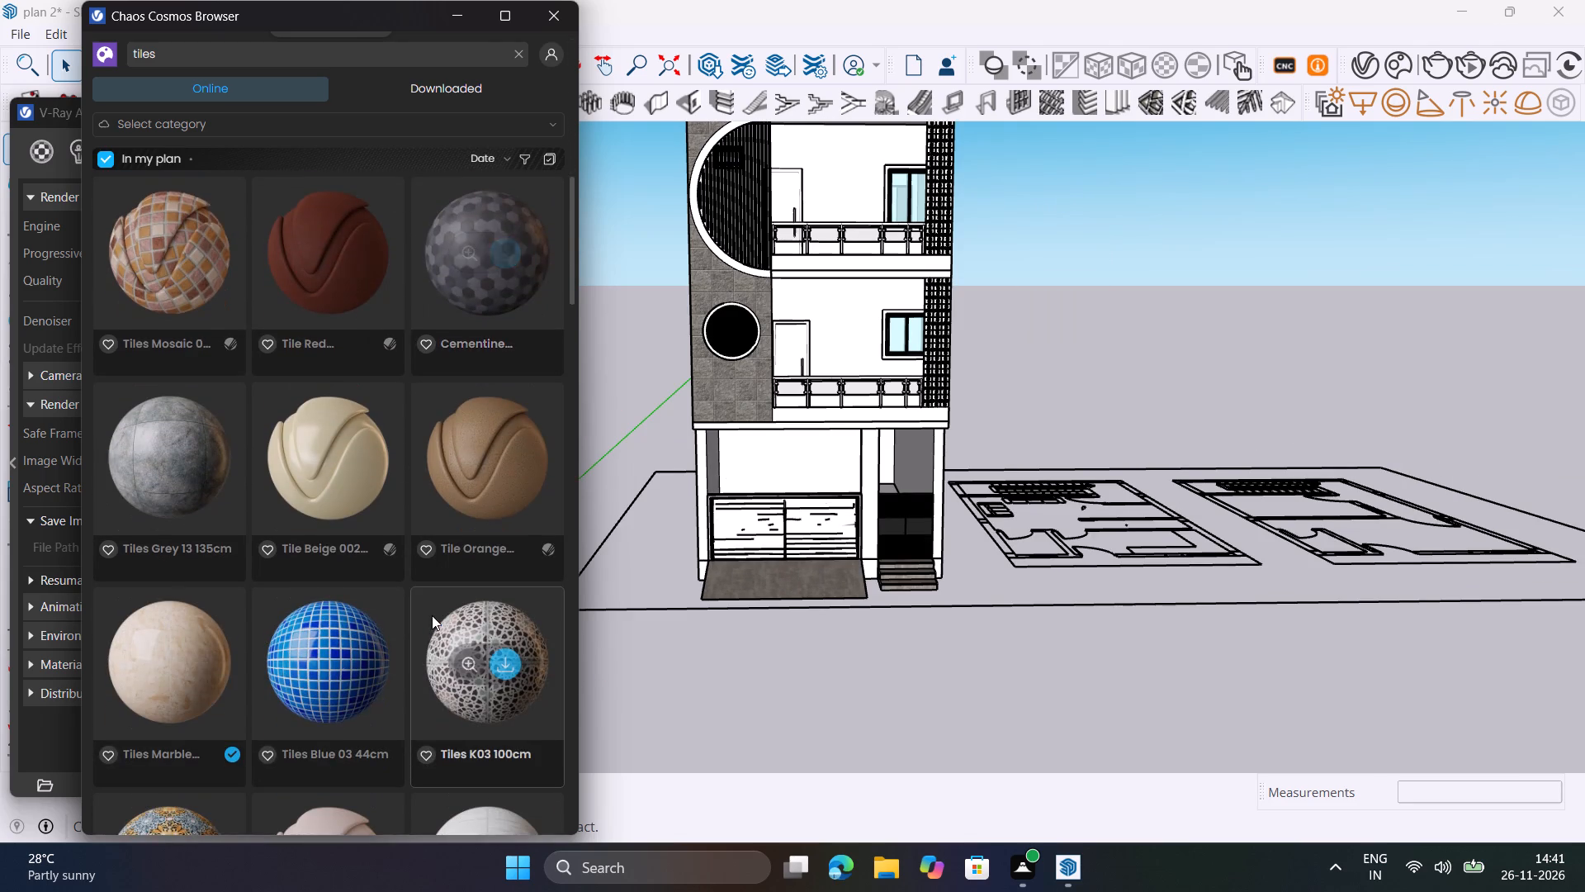
scroll(432, 615, down, 5)
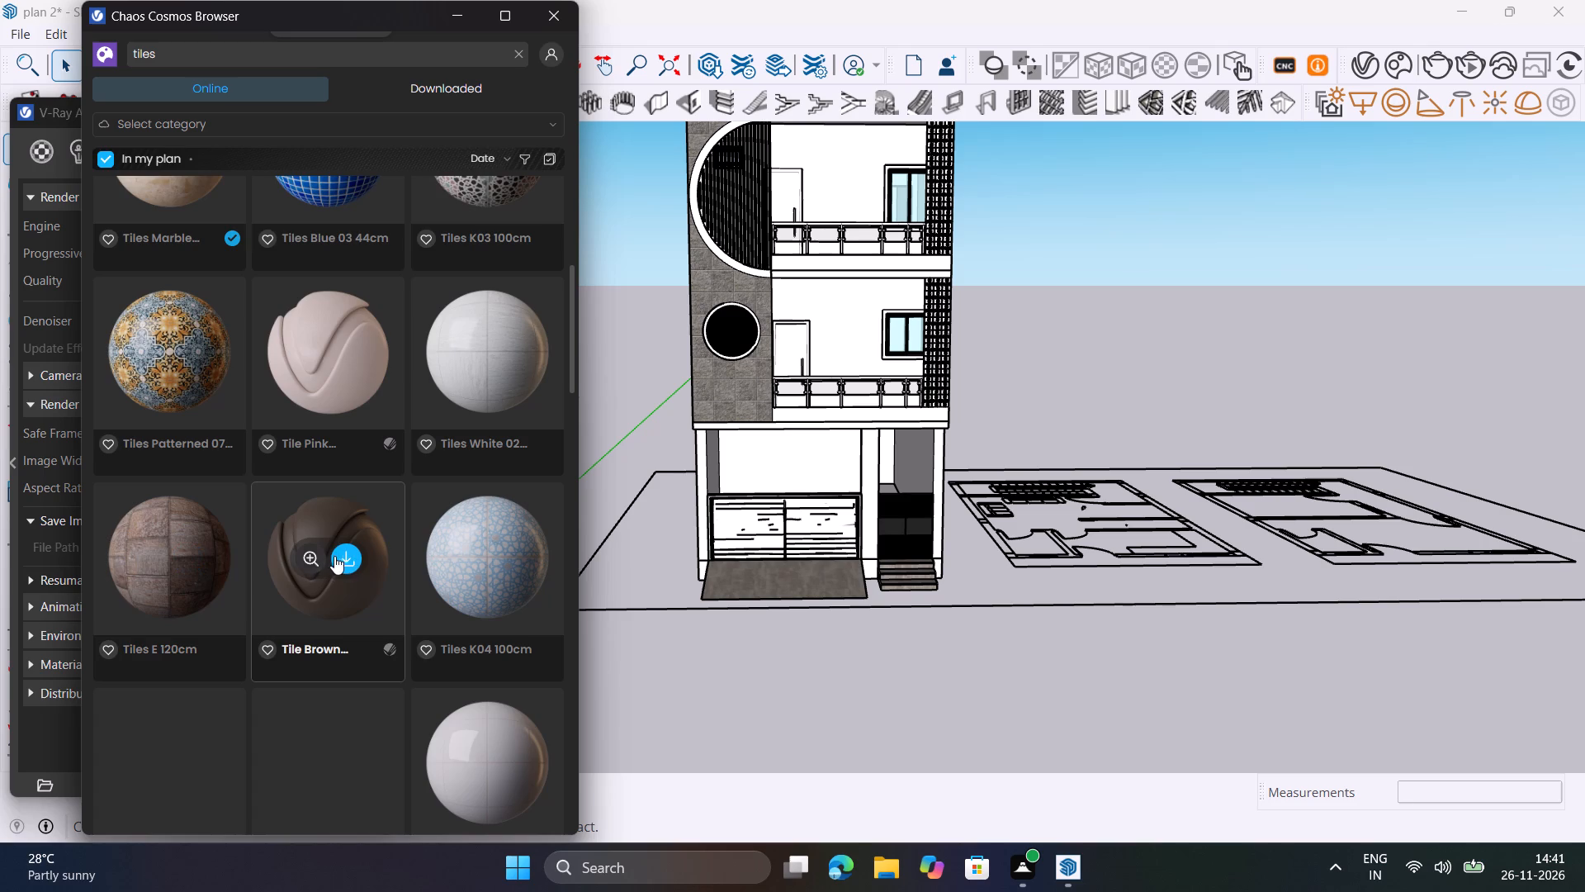
scroll(402, 652, down, 4)
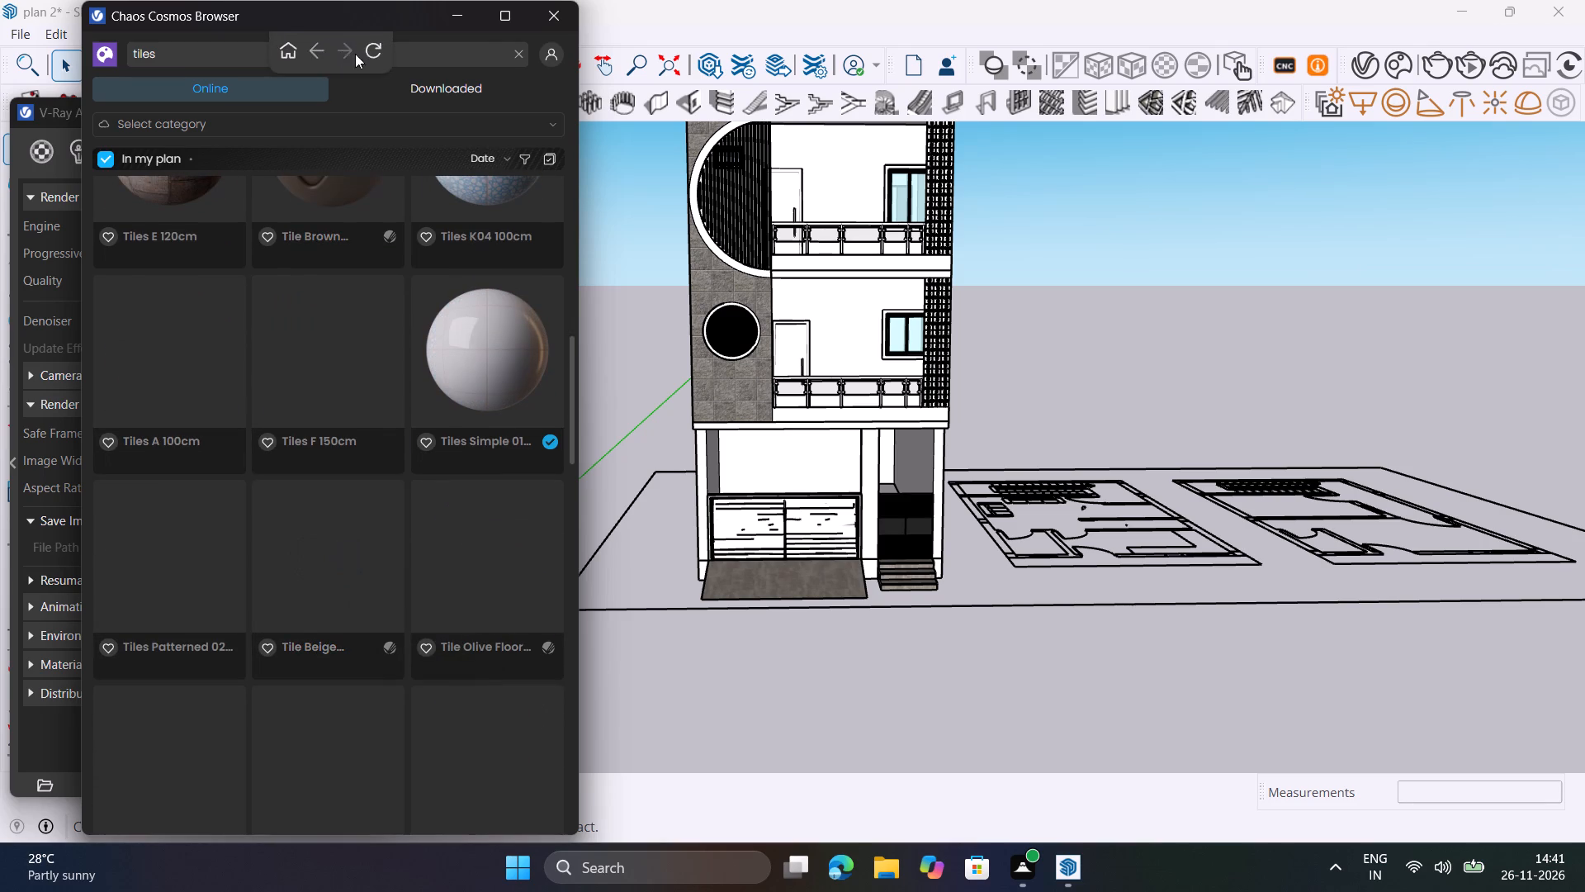
Search the Cosmos library for floor and look through the flooring materials.
click(438, 56)
key(BackSpace)
key(BackSpace)
key(BackSpace)
key(BackSpace)
key(BackSpace)
key(BackSpace)
key(BackSpace)
key(BackSpace)
key(BackSpace)
key(BackSpace)
key(BackSpace)
key(BackSpace)
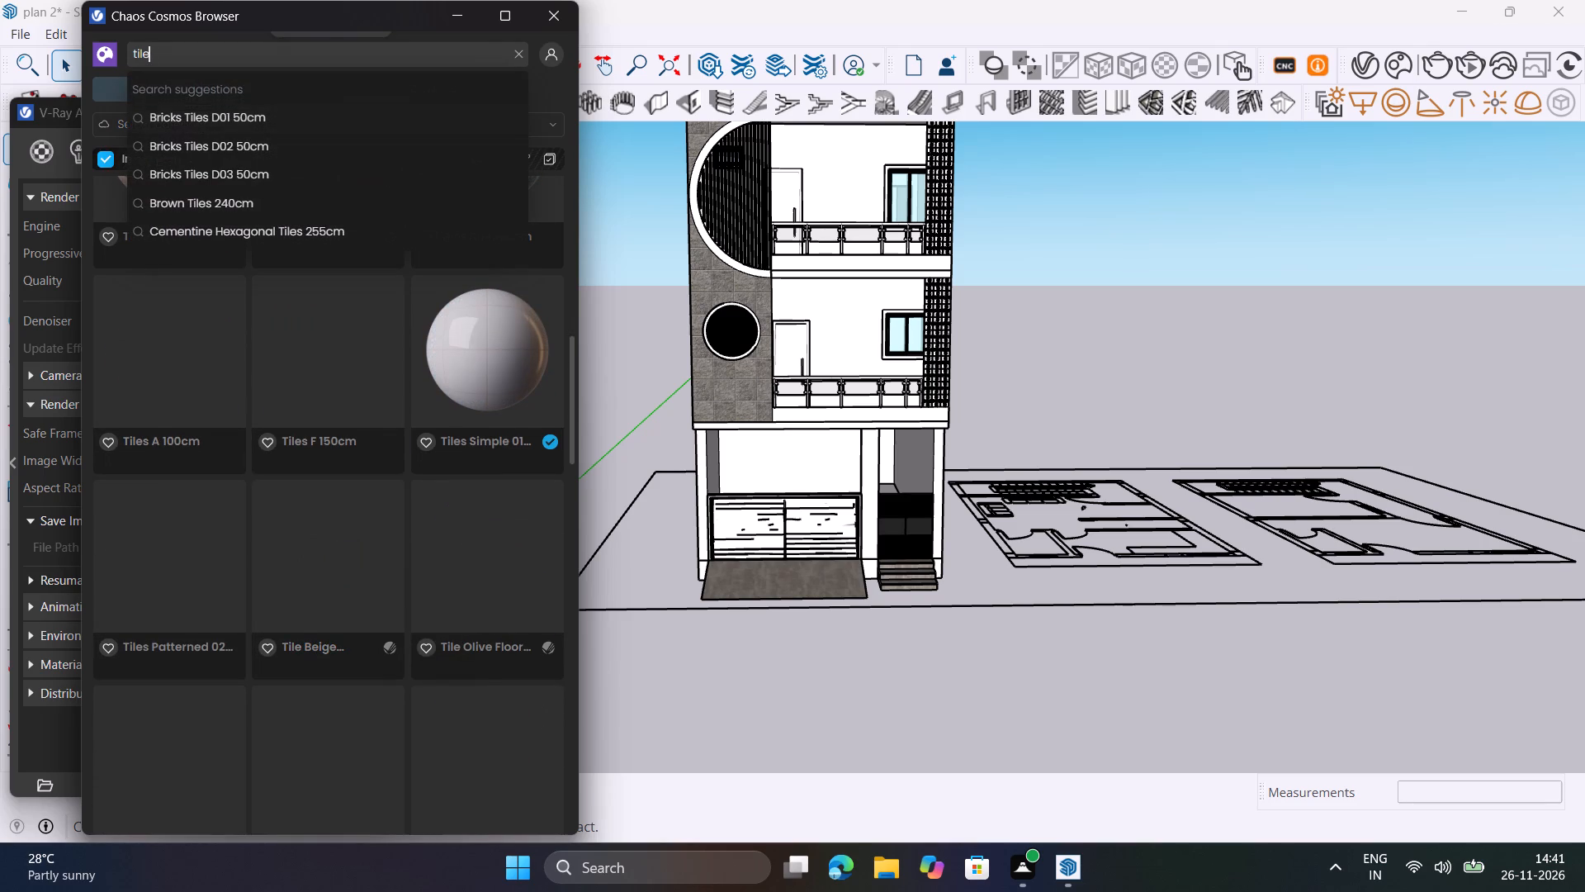
text(FLOOR)
key(Return)
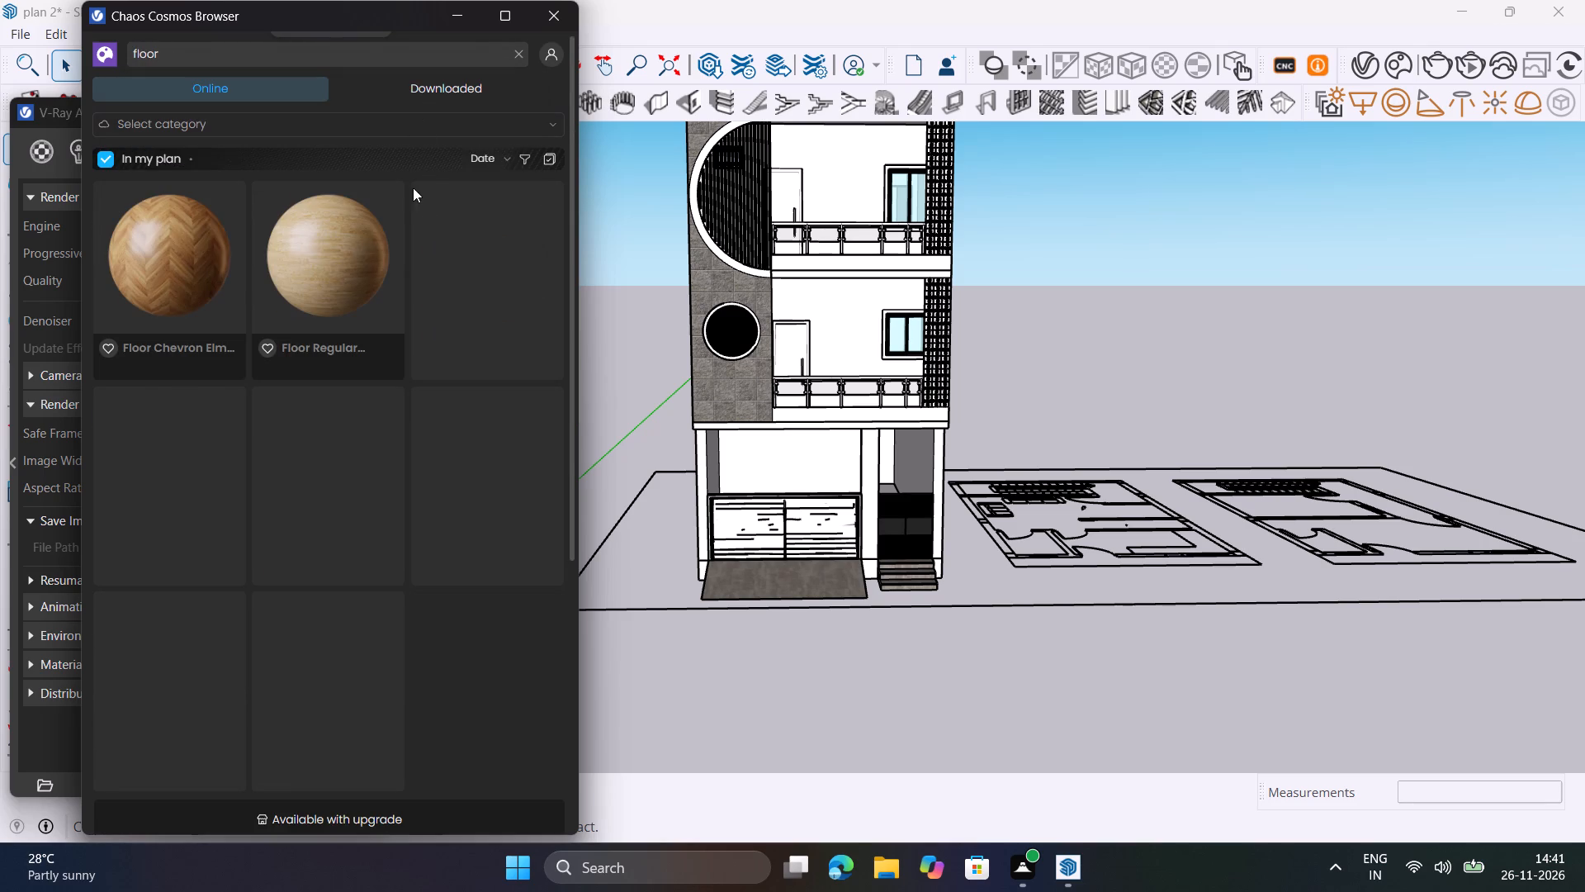
scroll(371, 311, down, 6)
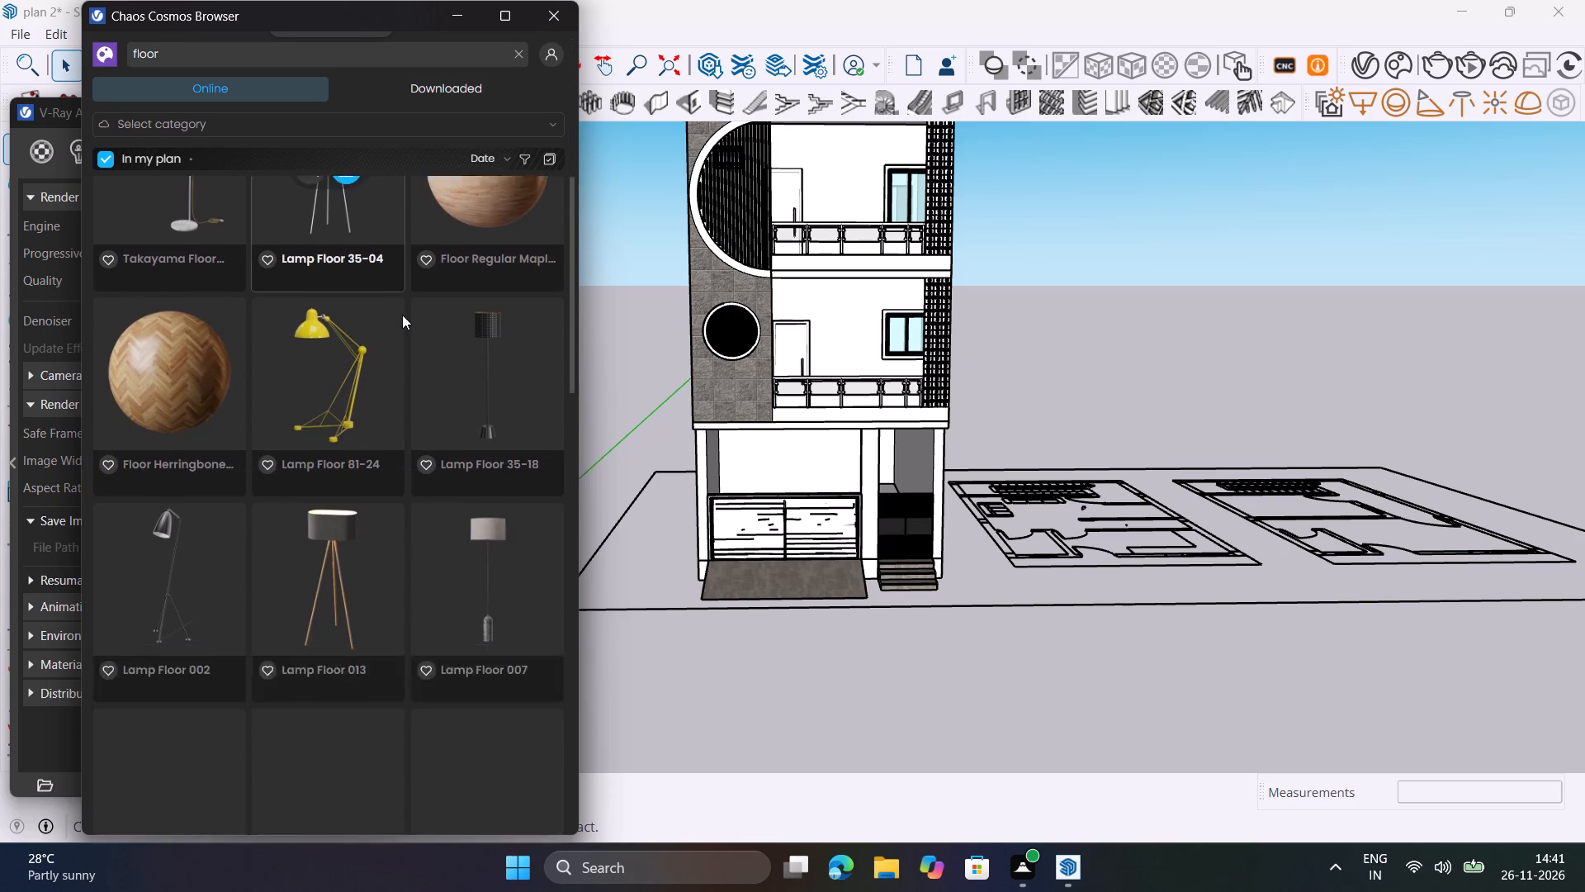
scroll(402, 315, down, 10)
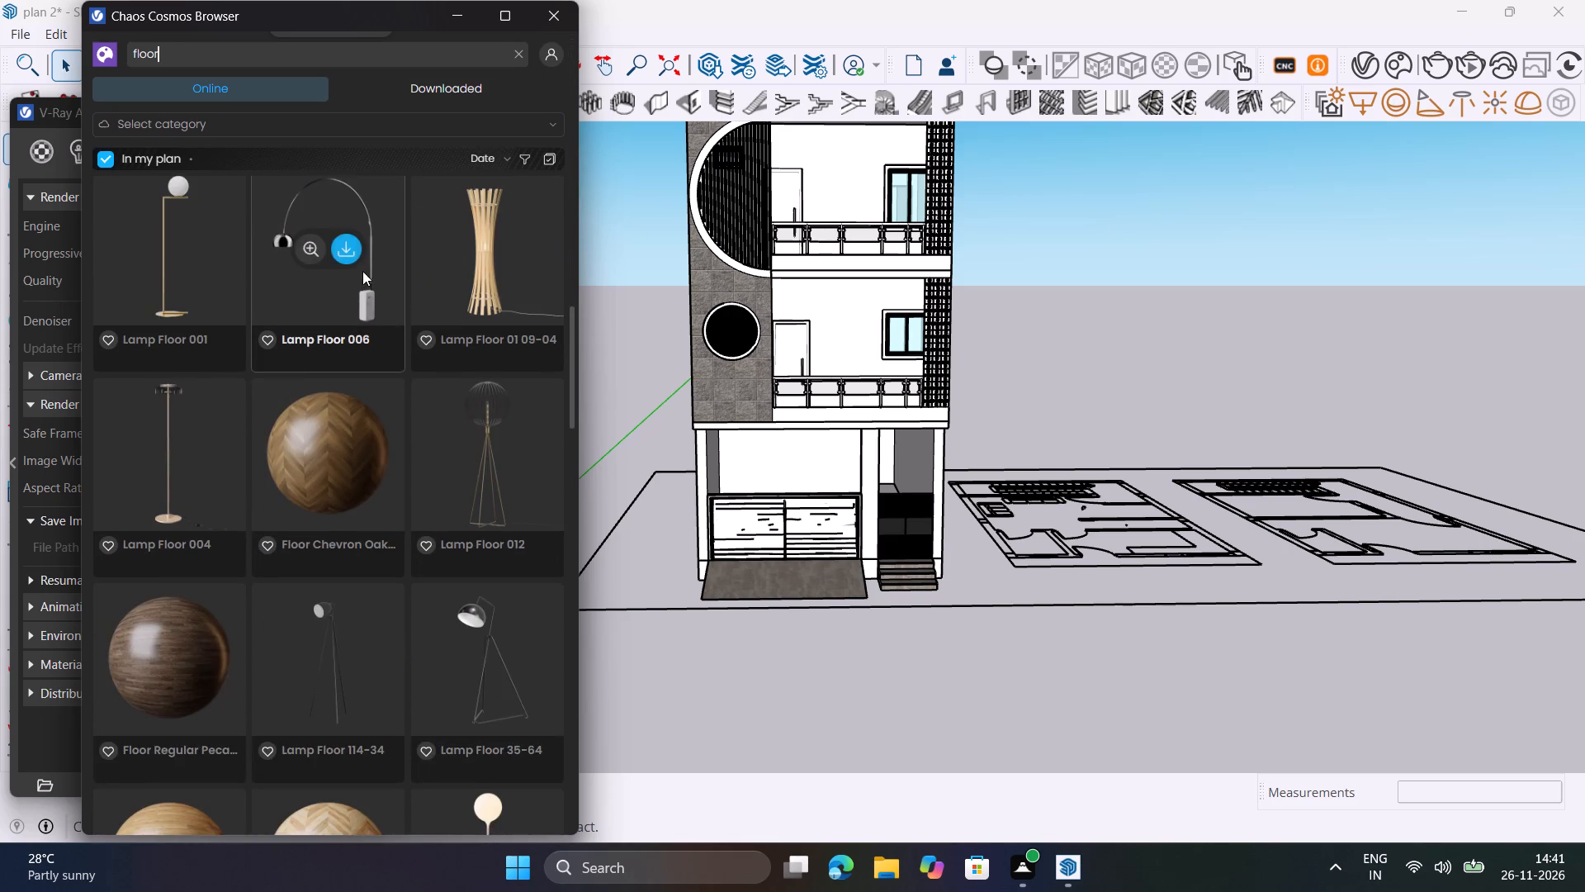
scroll(359, 269, down, 14)
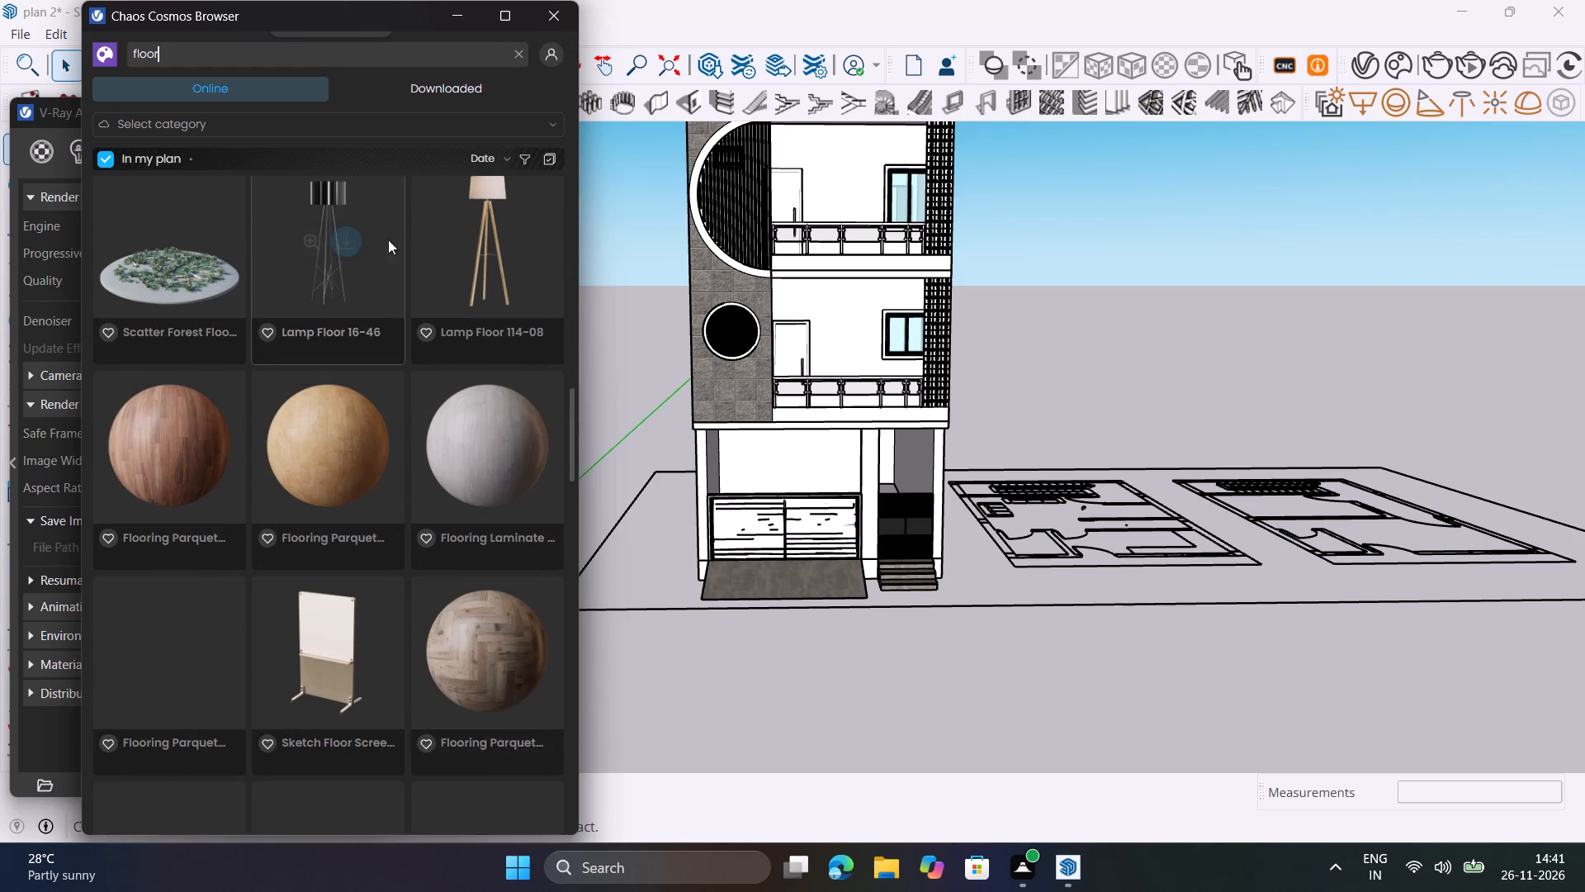
Search the Cosmos library for sand.
drag(517, 55, 527, 58)
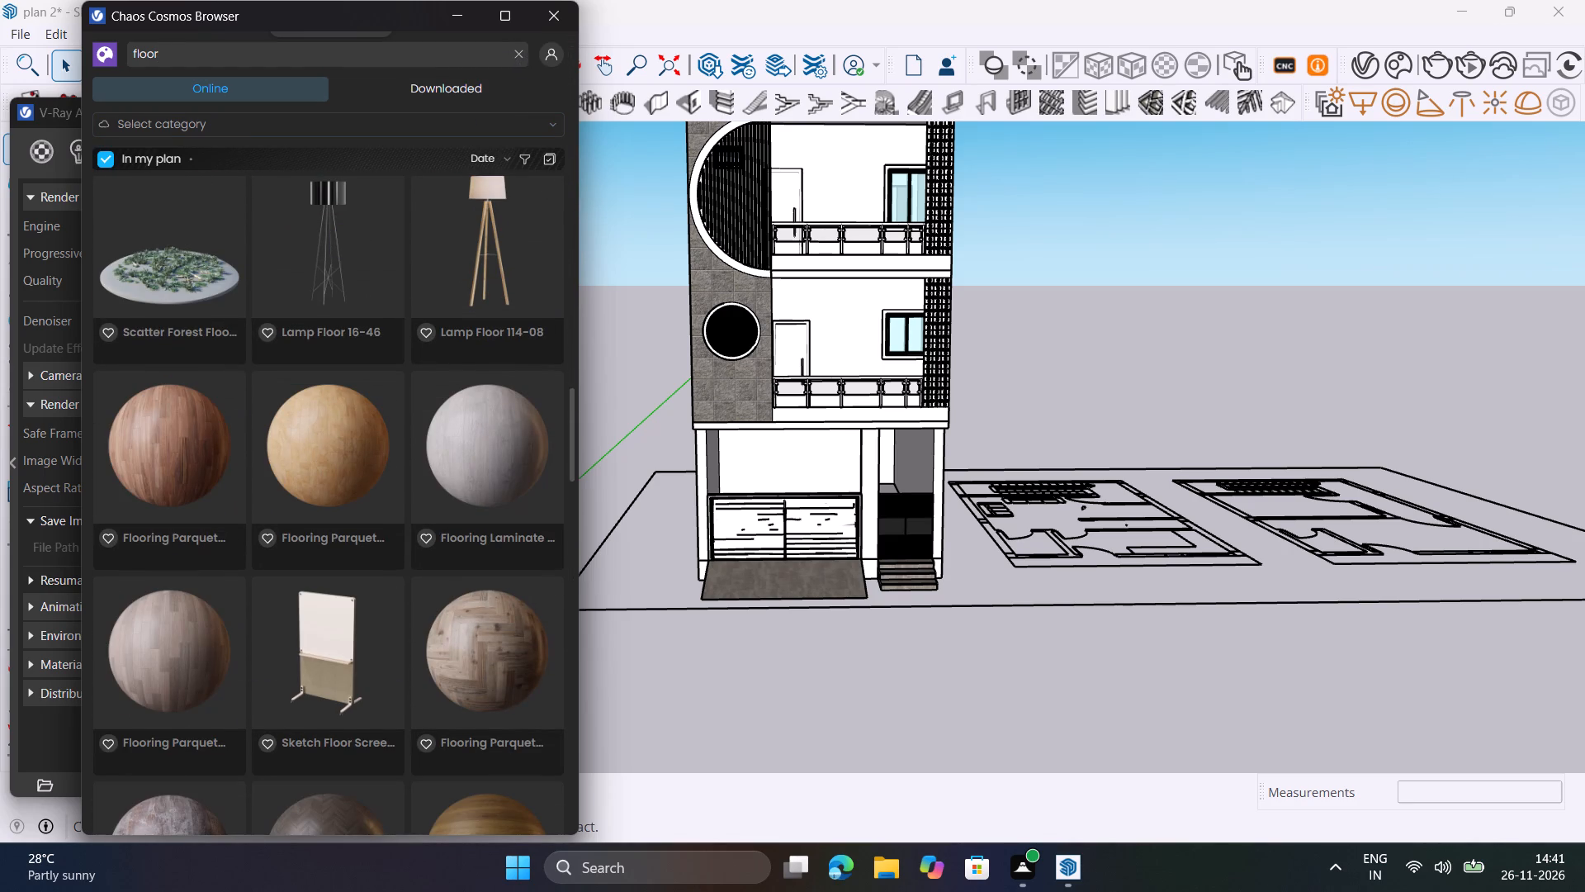
click(528, 53)
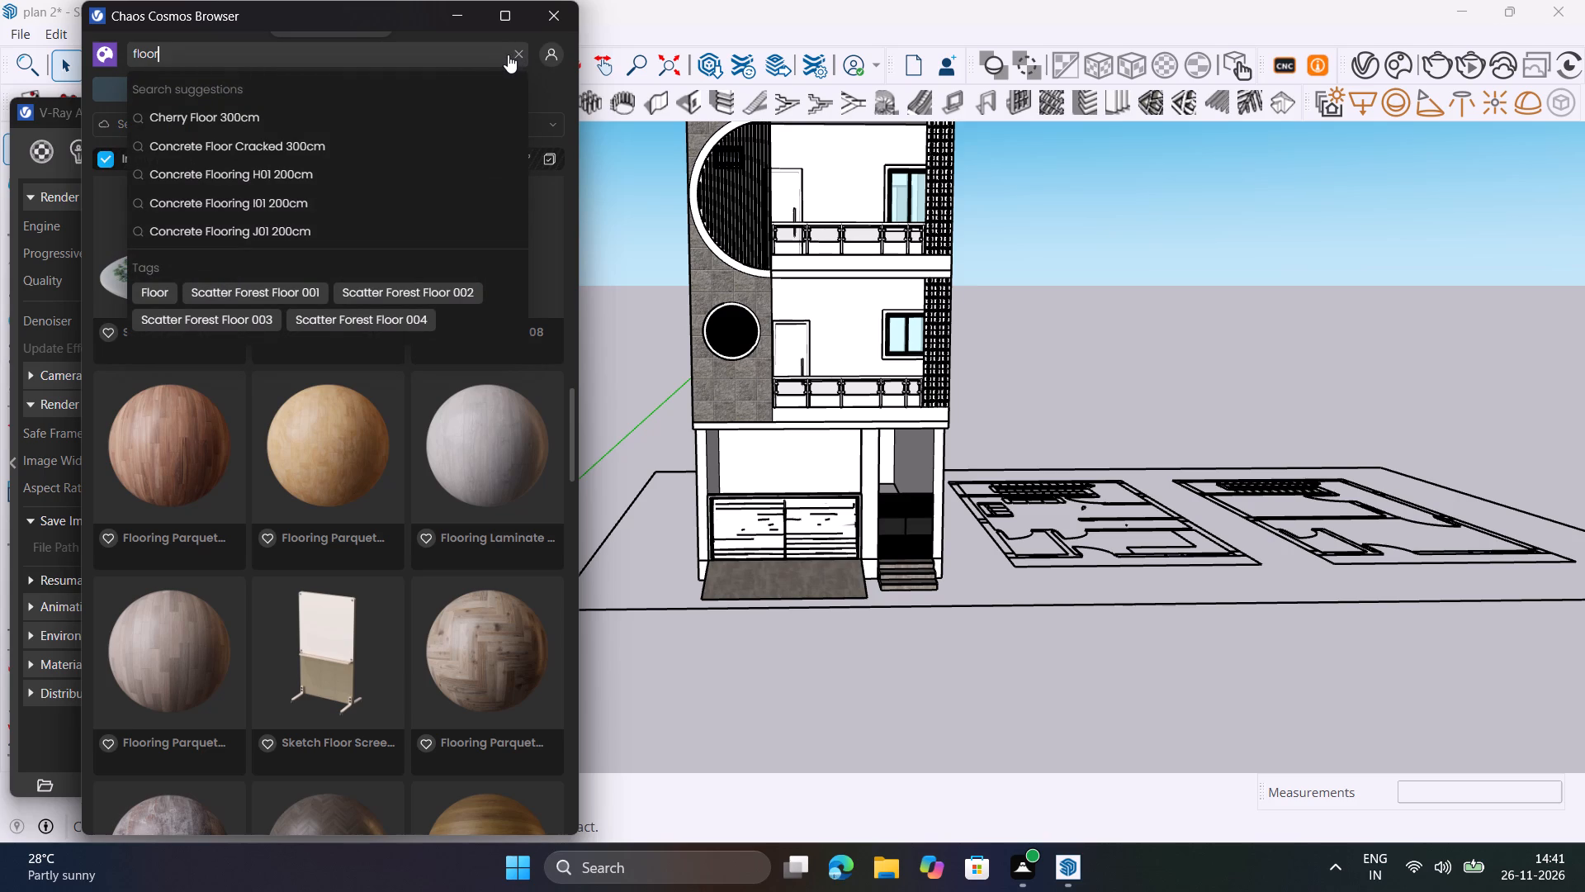
key(BackSpace)
key(BackSpace)
key(BackSpace)
key(BackSpace)
key(BackSpace)
key(BackSpace)
key(BackSpace)
key(BackSpace)
key(BackSpace)
key(BackSpace)
key(BackSpace)
key(BackSpace)
key(s)
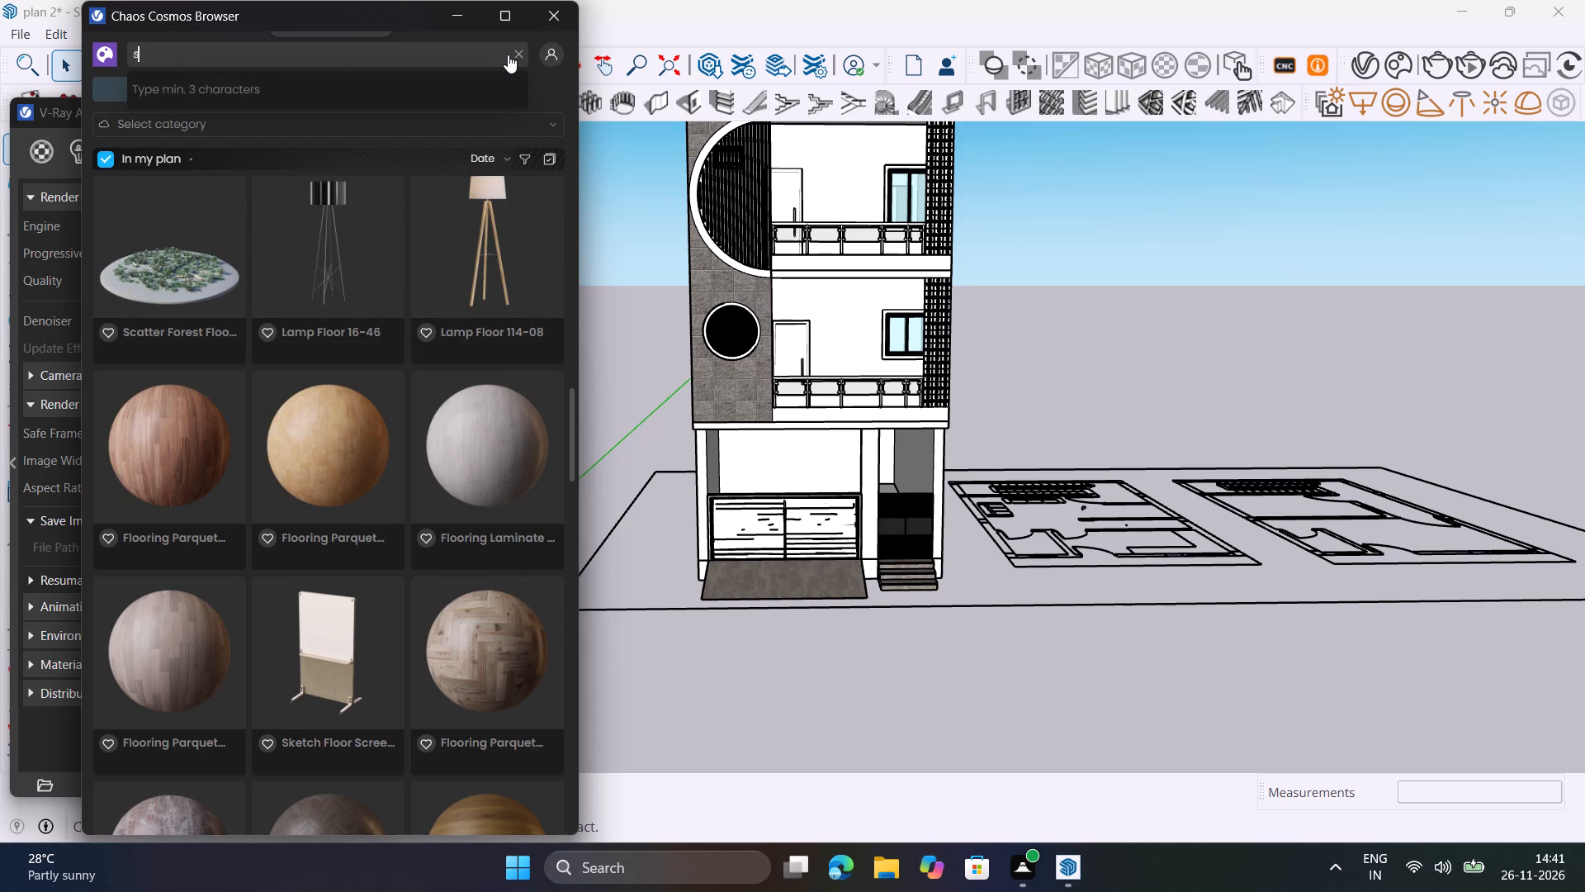
text(AN)
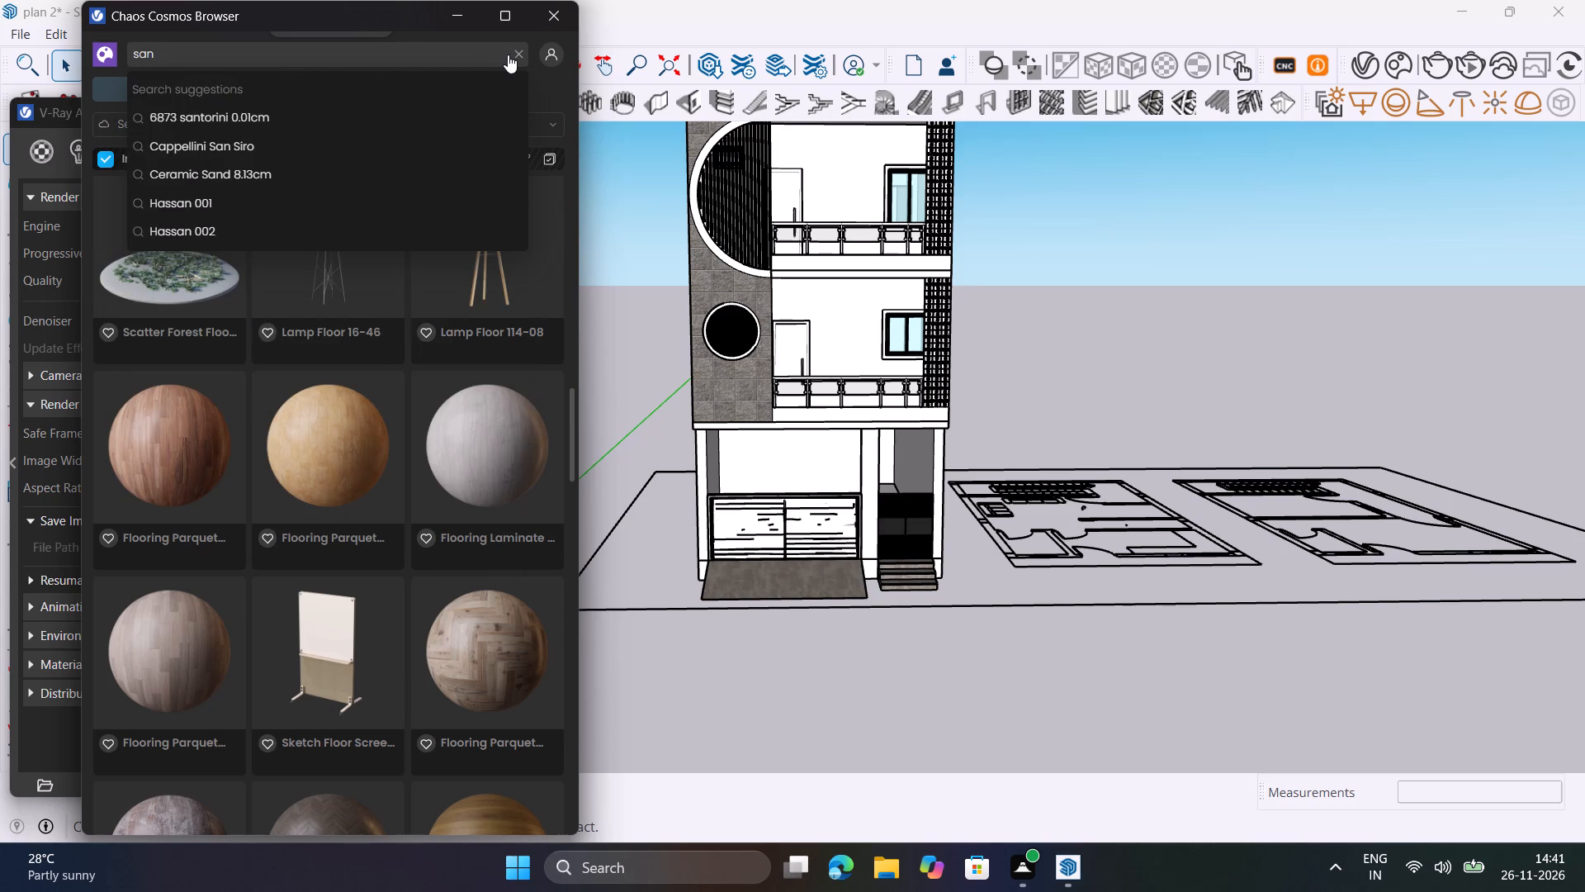
key(d)
key(Return)
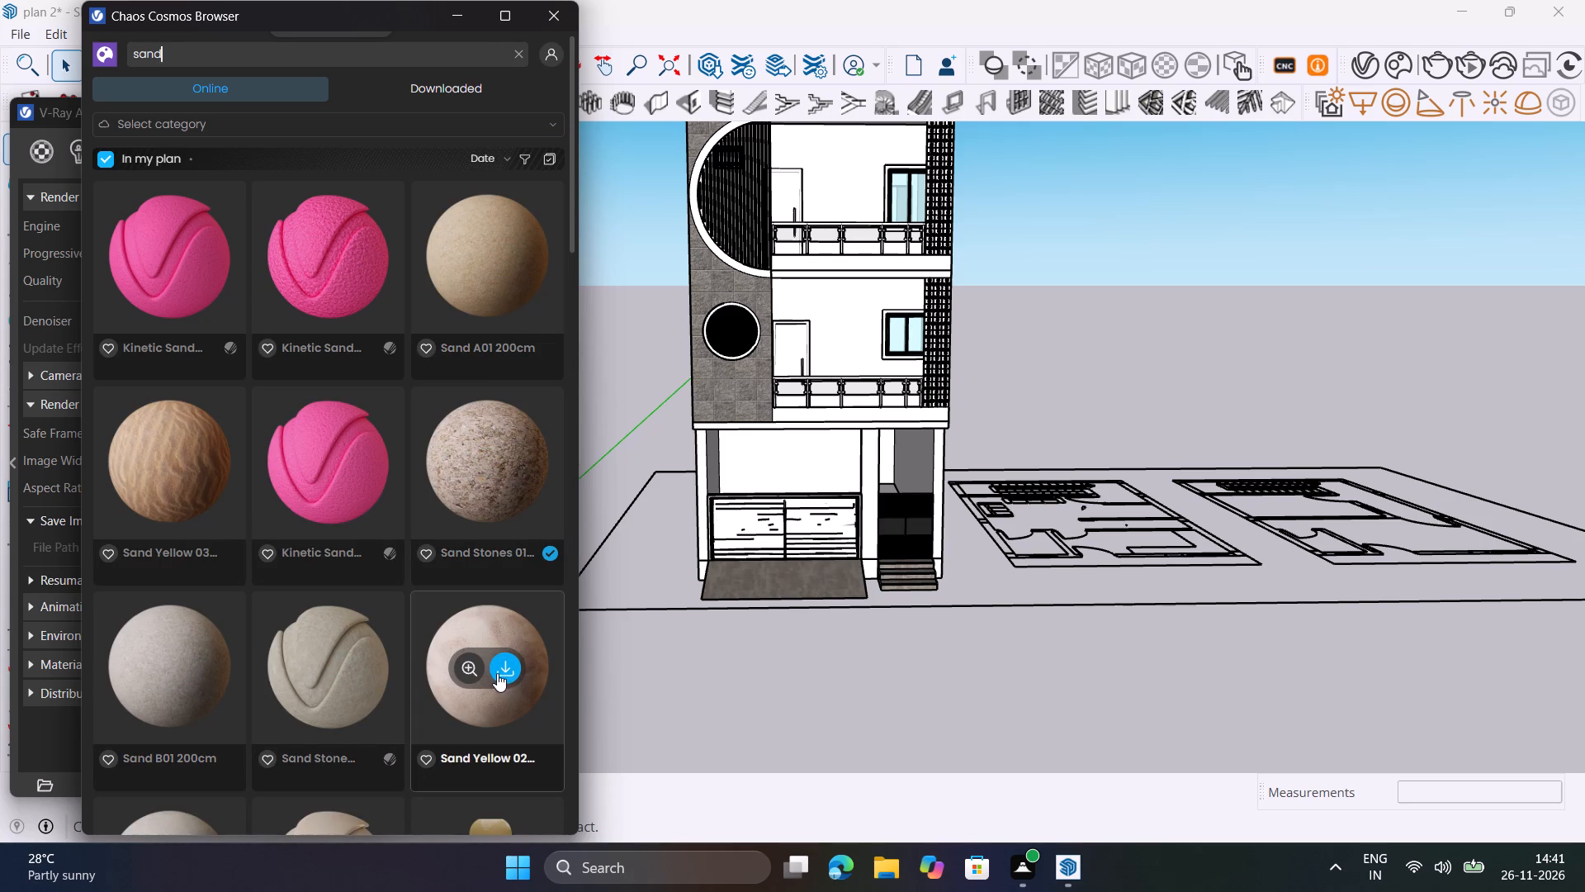
Download the Sand Yellow 02 100cm material from Cosmos and import it into the scene's V-Ray materials.
click(503, 675)
click(1370, 66)
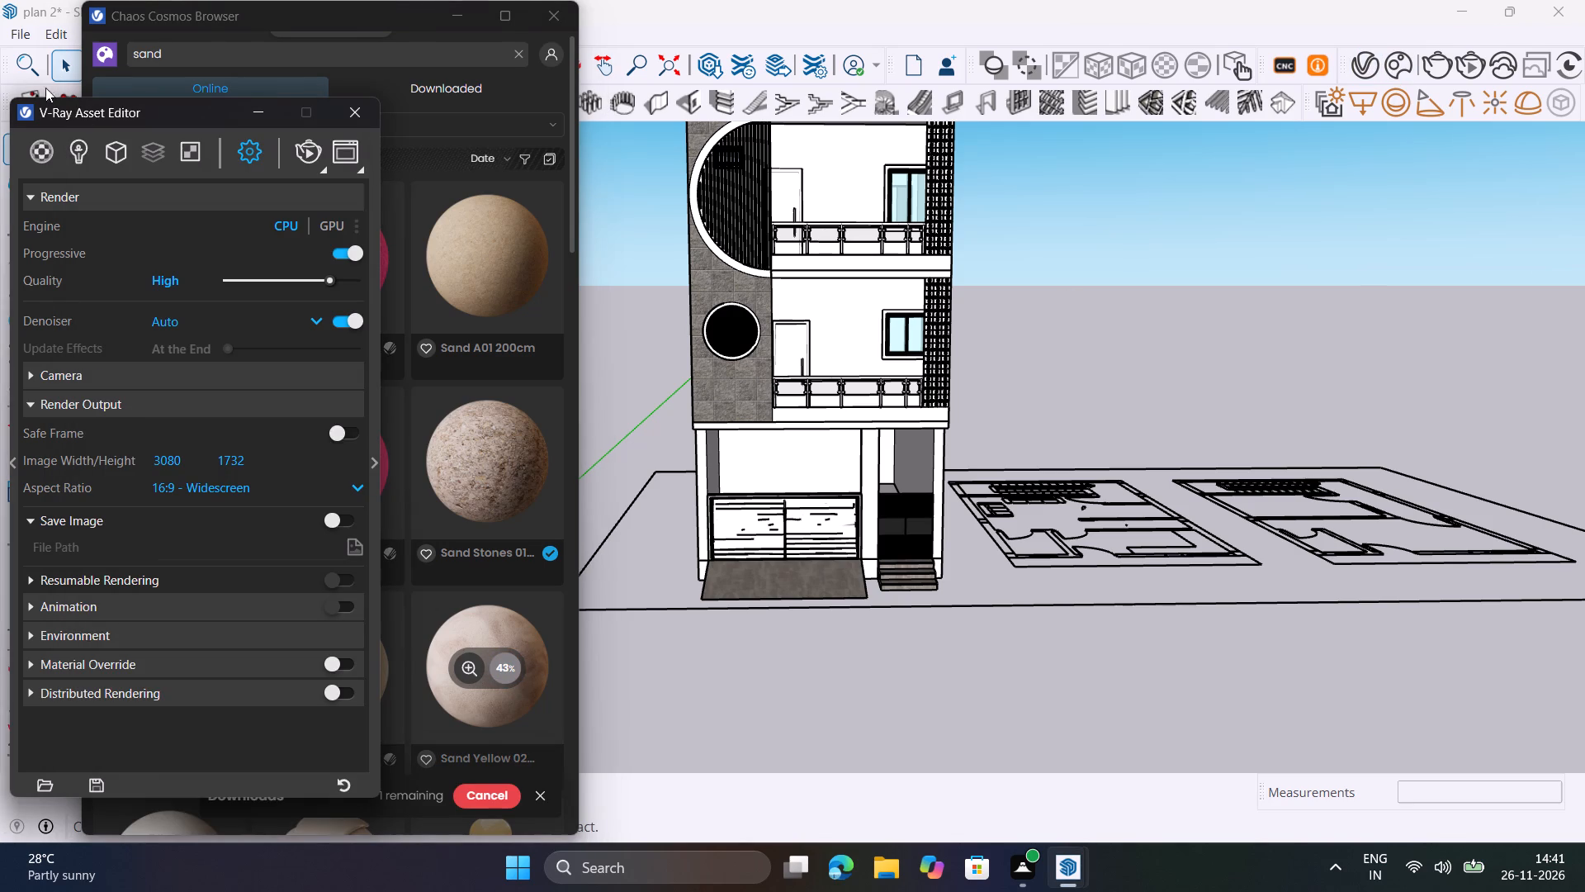
click(40, 148)
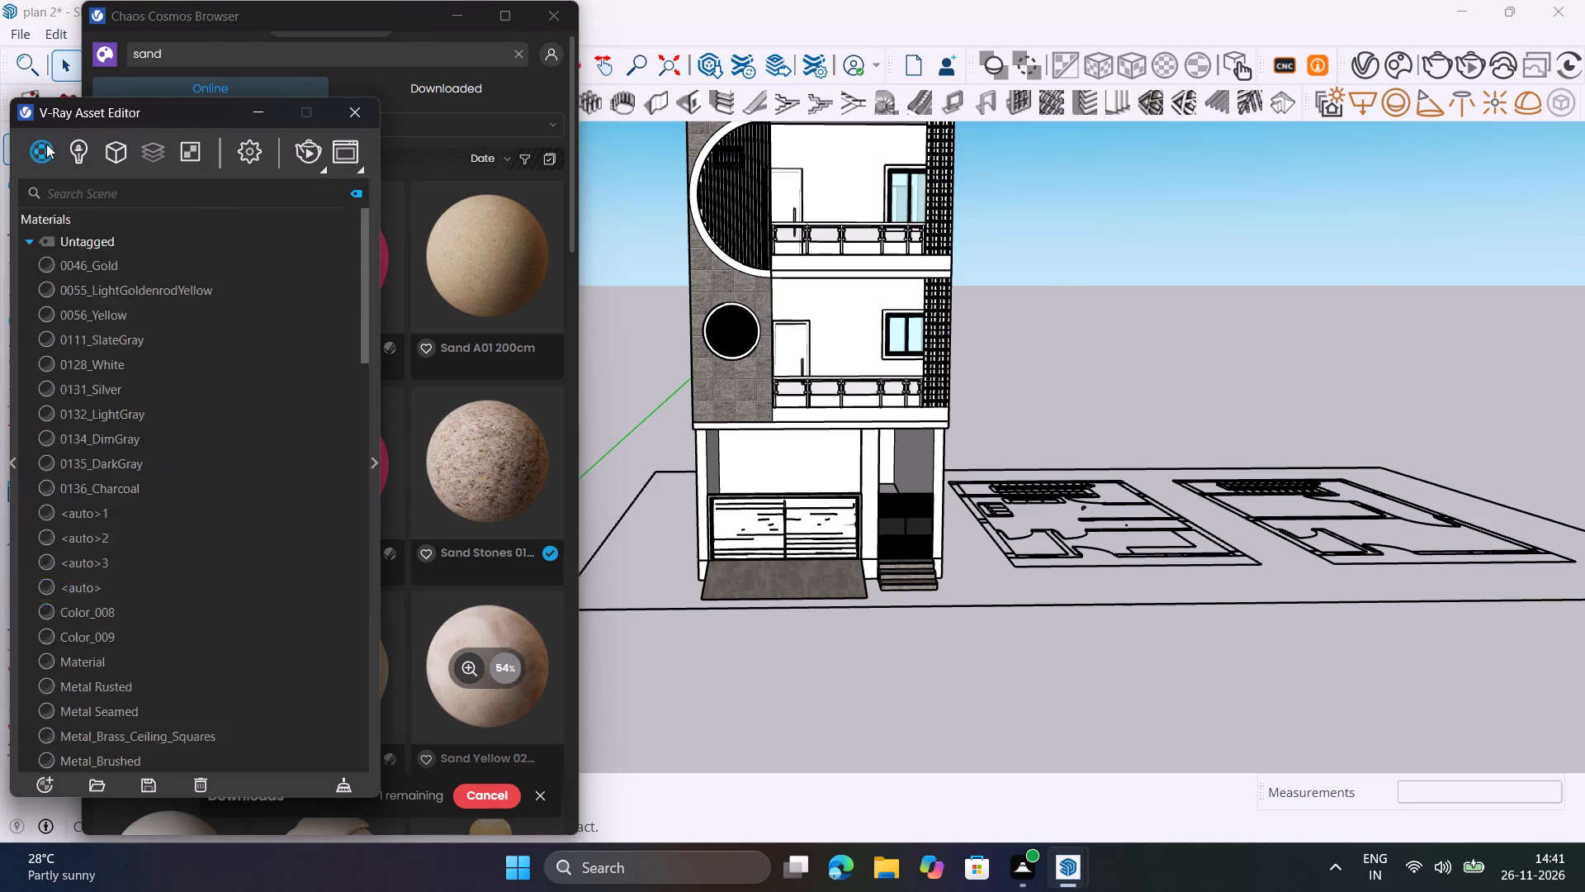
drag(130, 112, 1264, 90)
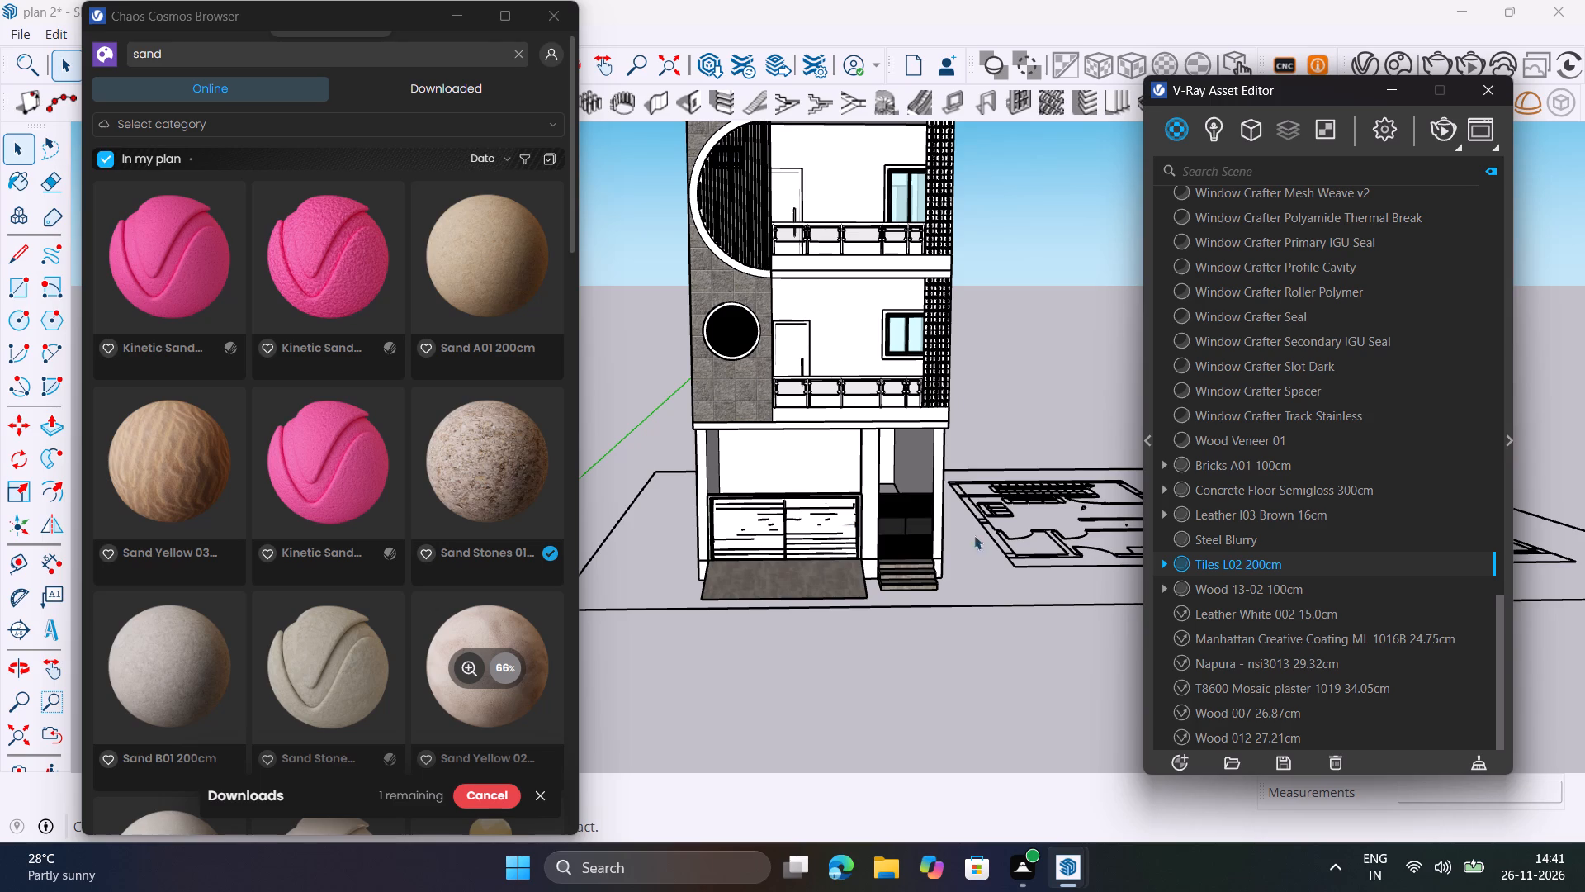
scroll(1275, 648, down, 3)
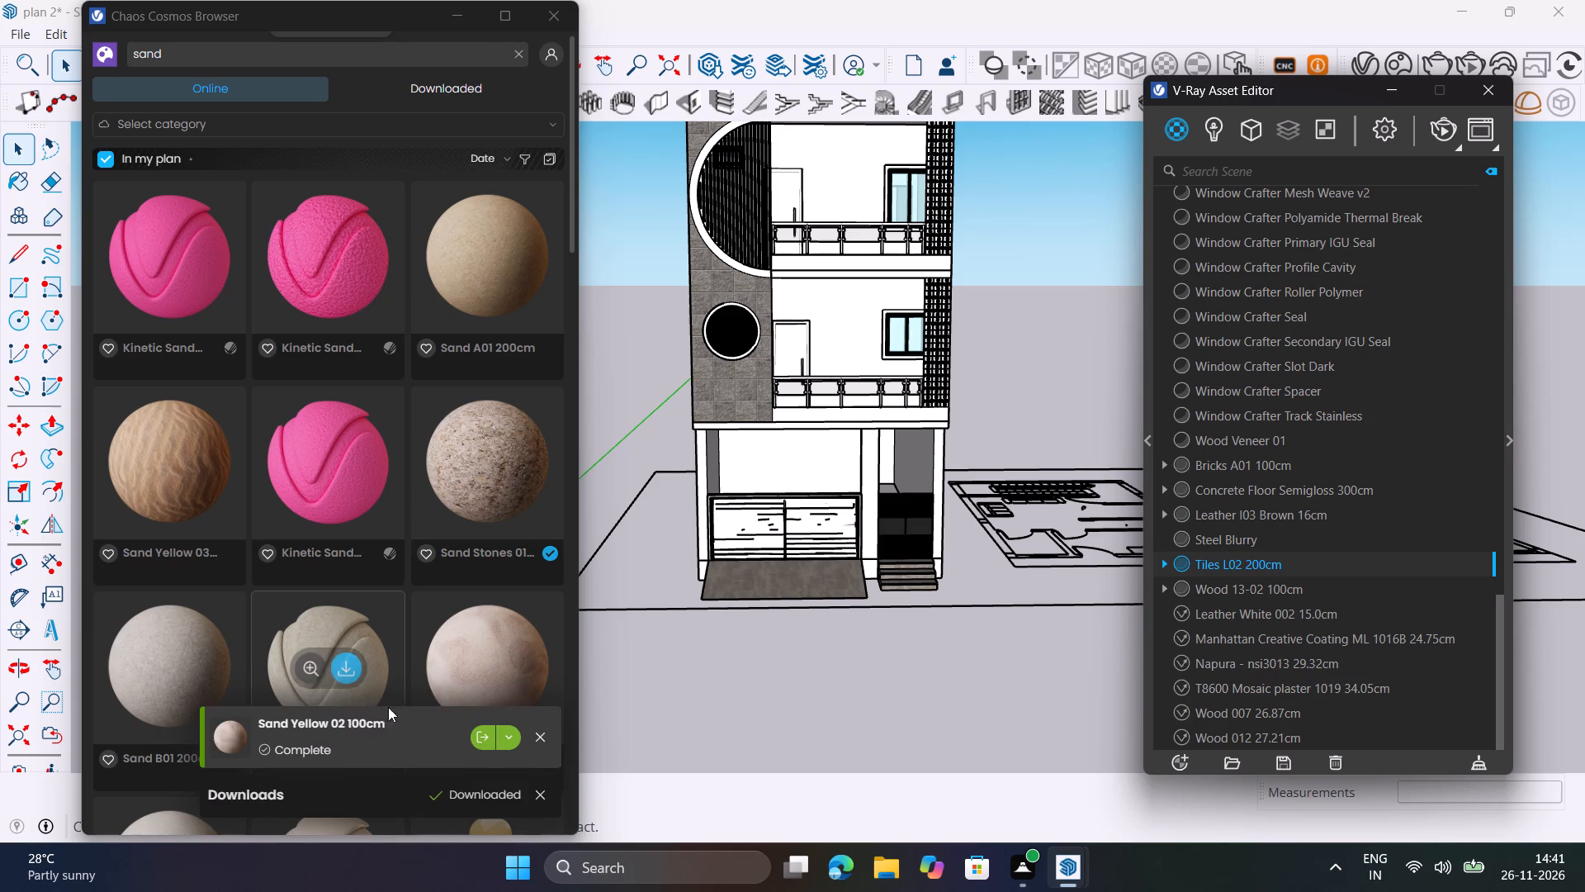
click(473, 736)
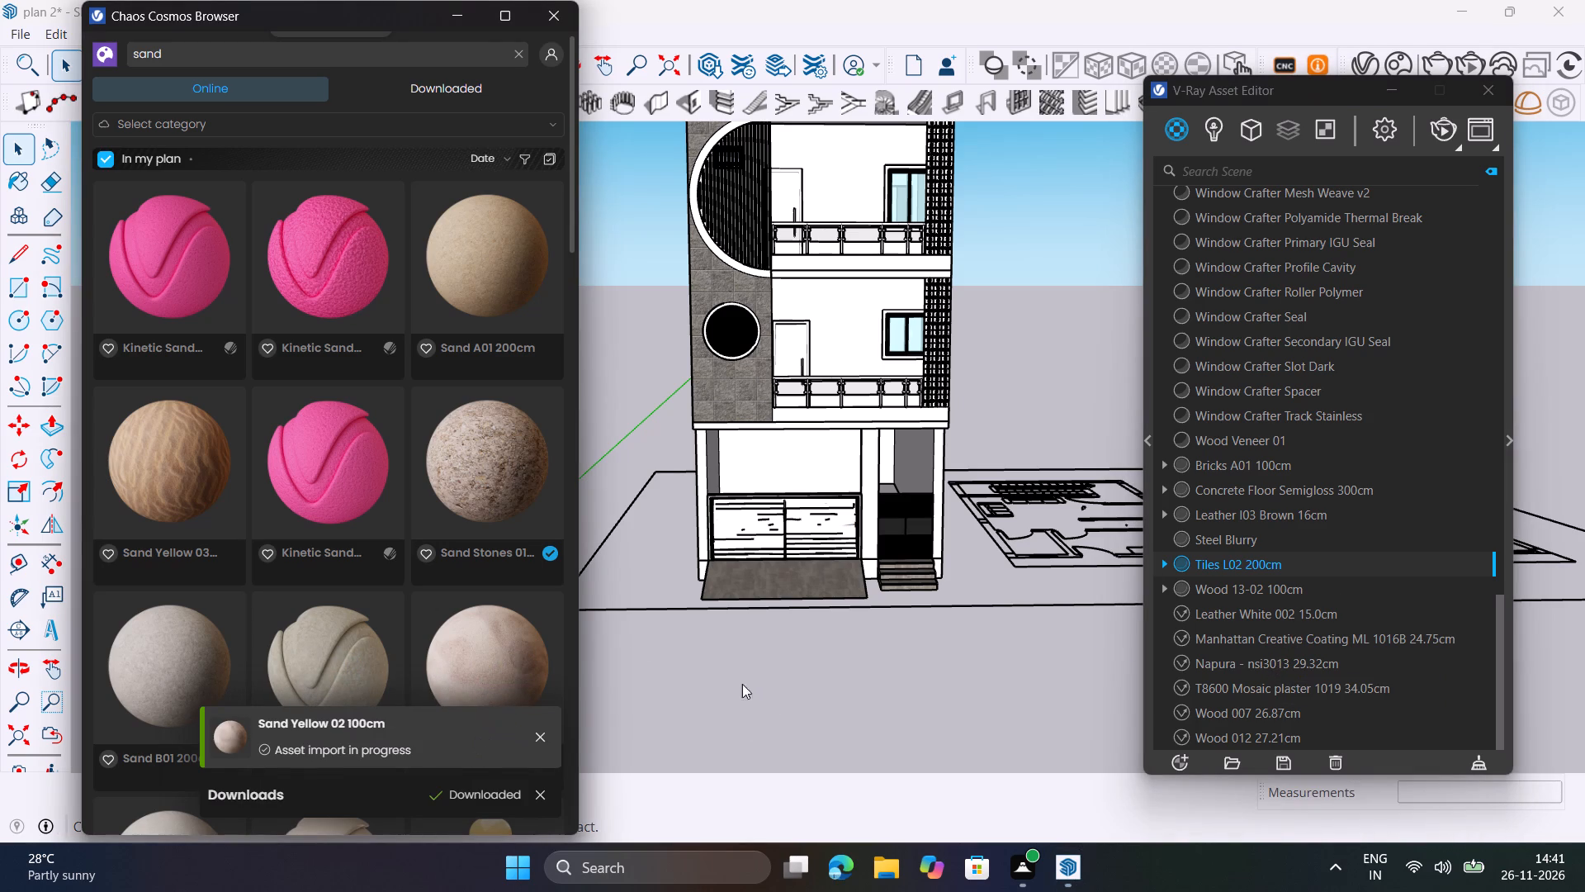
Apply the Sand Yellow 02 100cm material to the plinth around the base of the house.
middle_drag(698, 690, 1024, 679)
scroll(723, 607, up, 6)
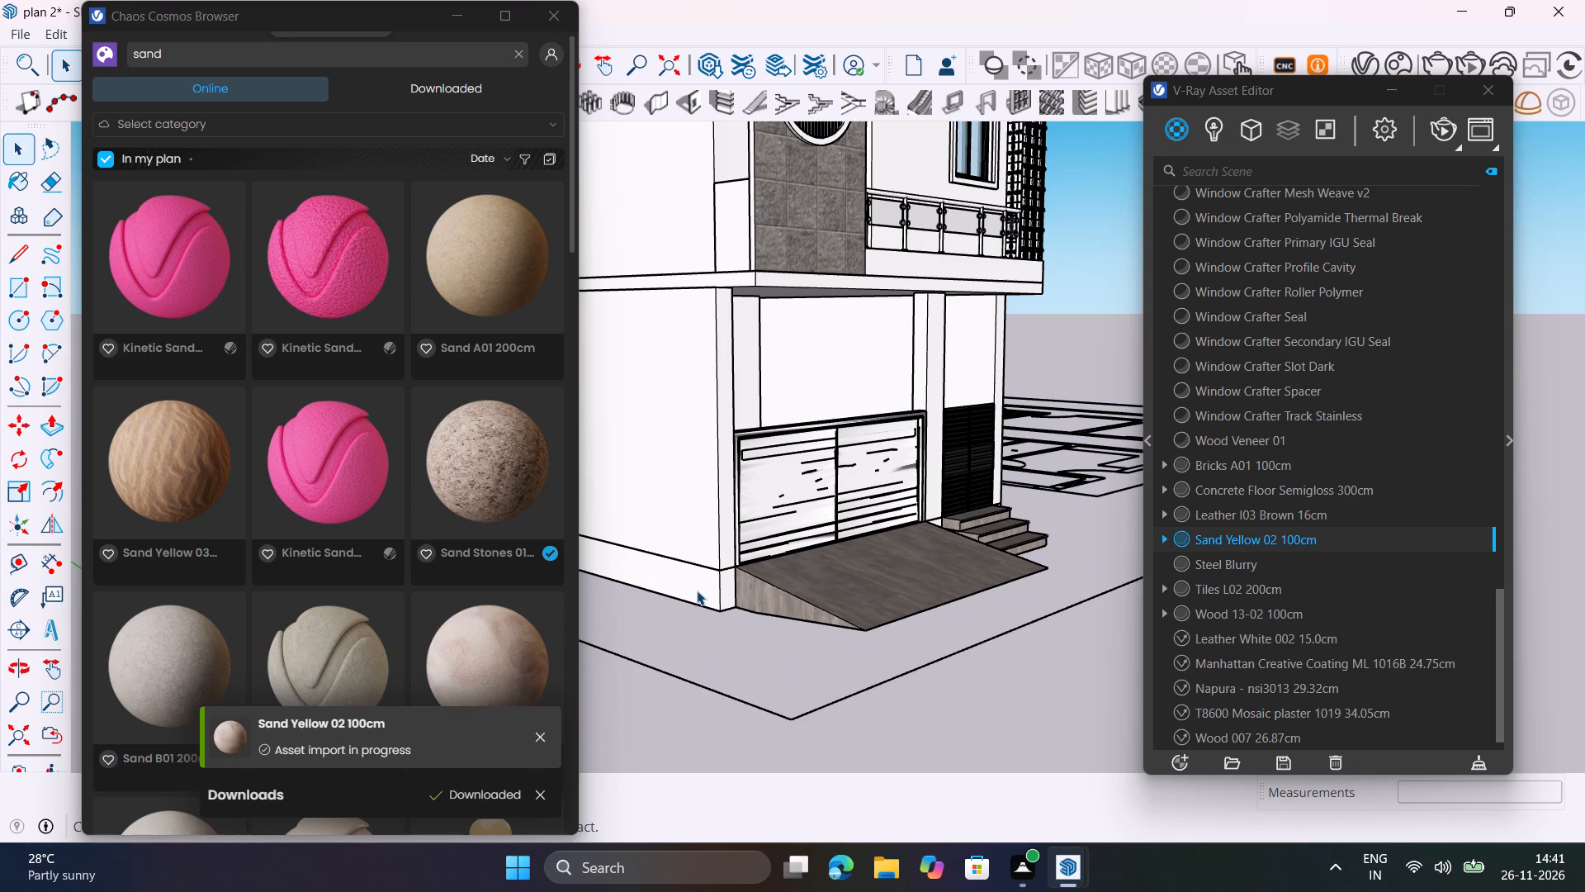
click(696, 591)
middle_drag(712, 603, 316, 641)
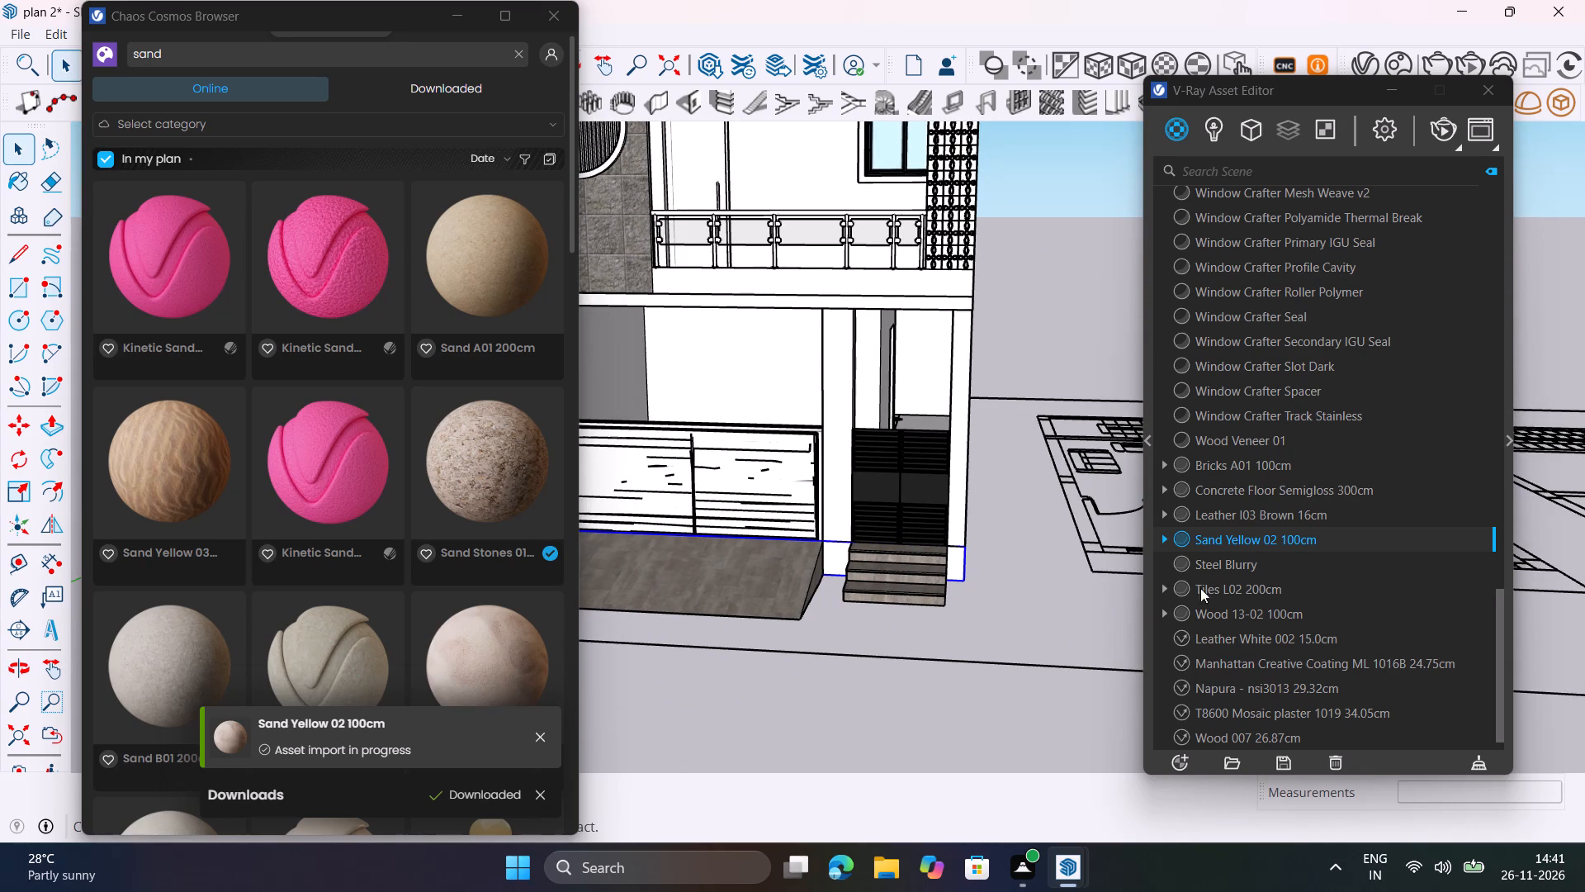
right_click(1327, 544)
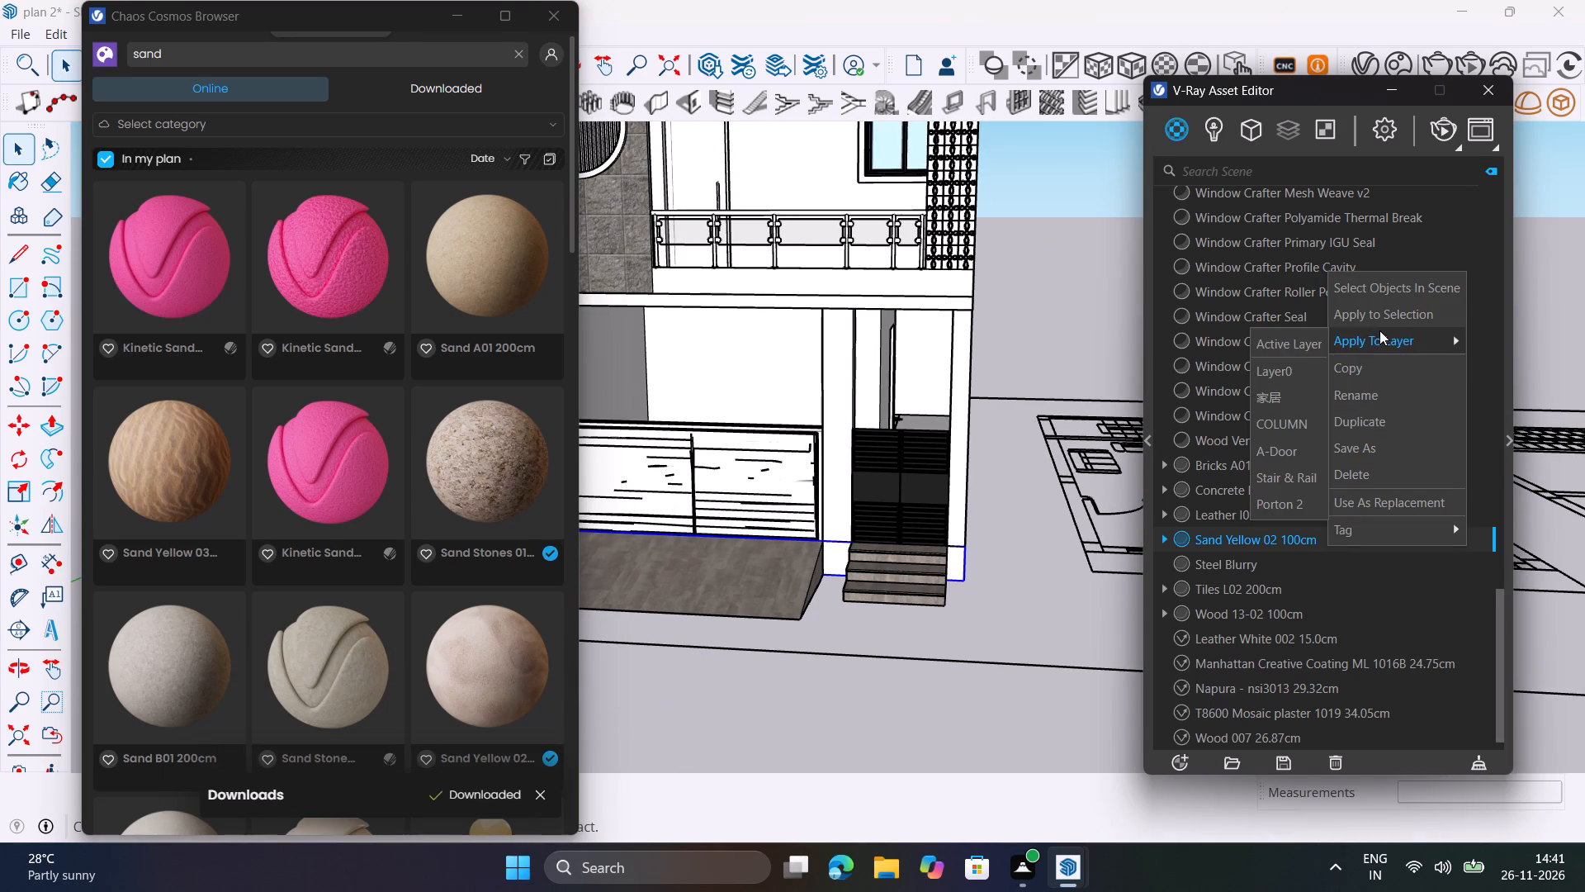
click(1384, 321)
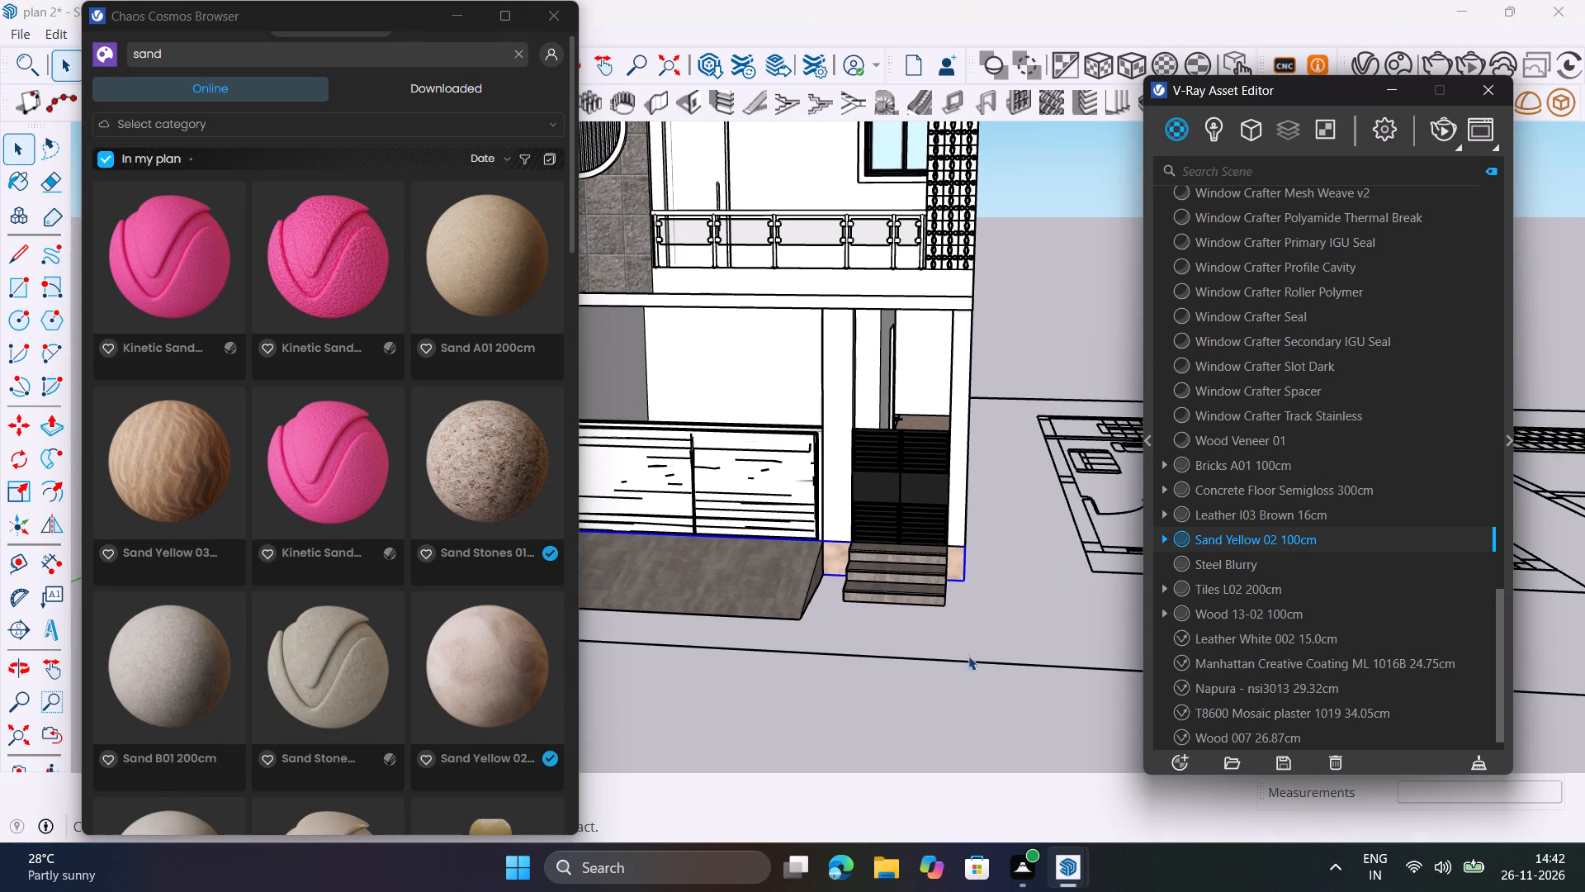
middle_drag(977, 659, 899, 572)
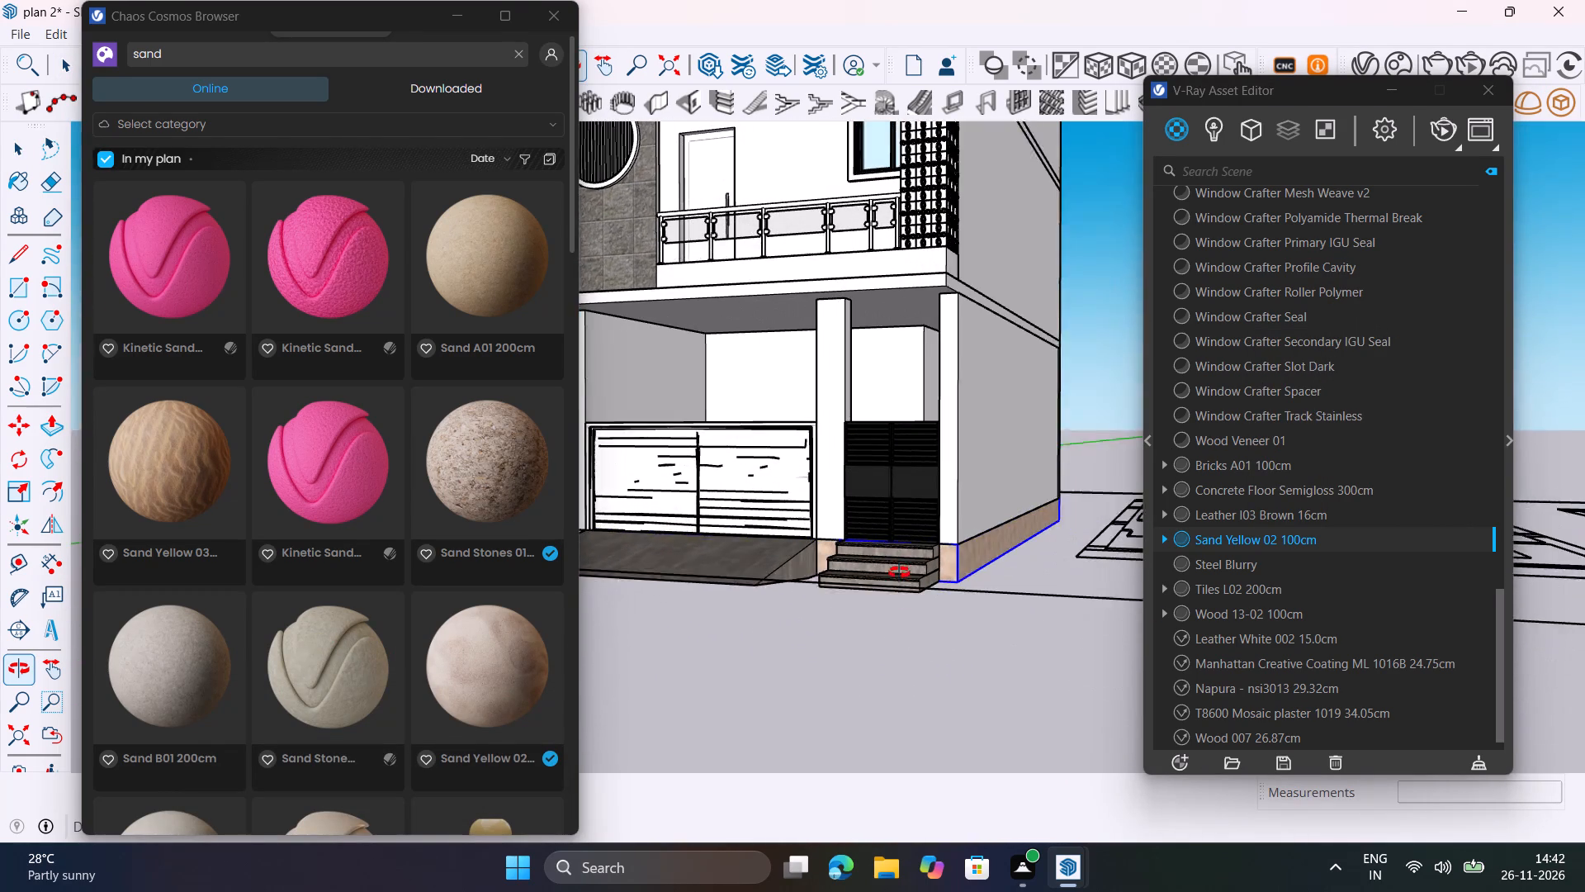
middle_drag(899, 572, 901, 572)
click(963, 618)
Apply the Napura - nsi3013 29.32cm material to the ground-floor wall face behind the main gate.
middle_drag(987, 535, 1060, 694)
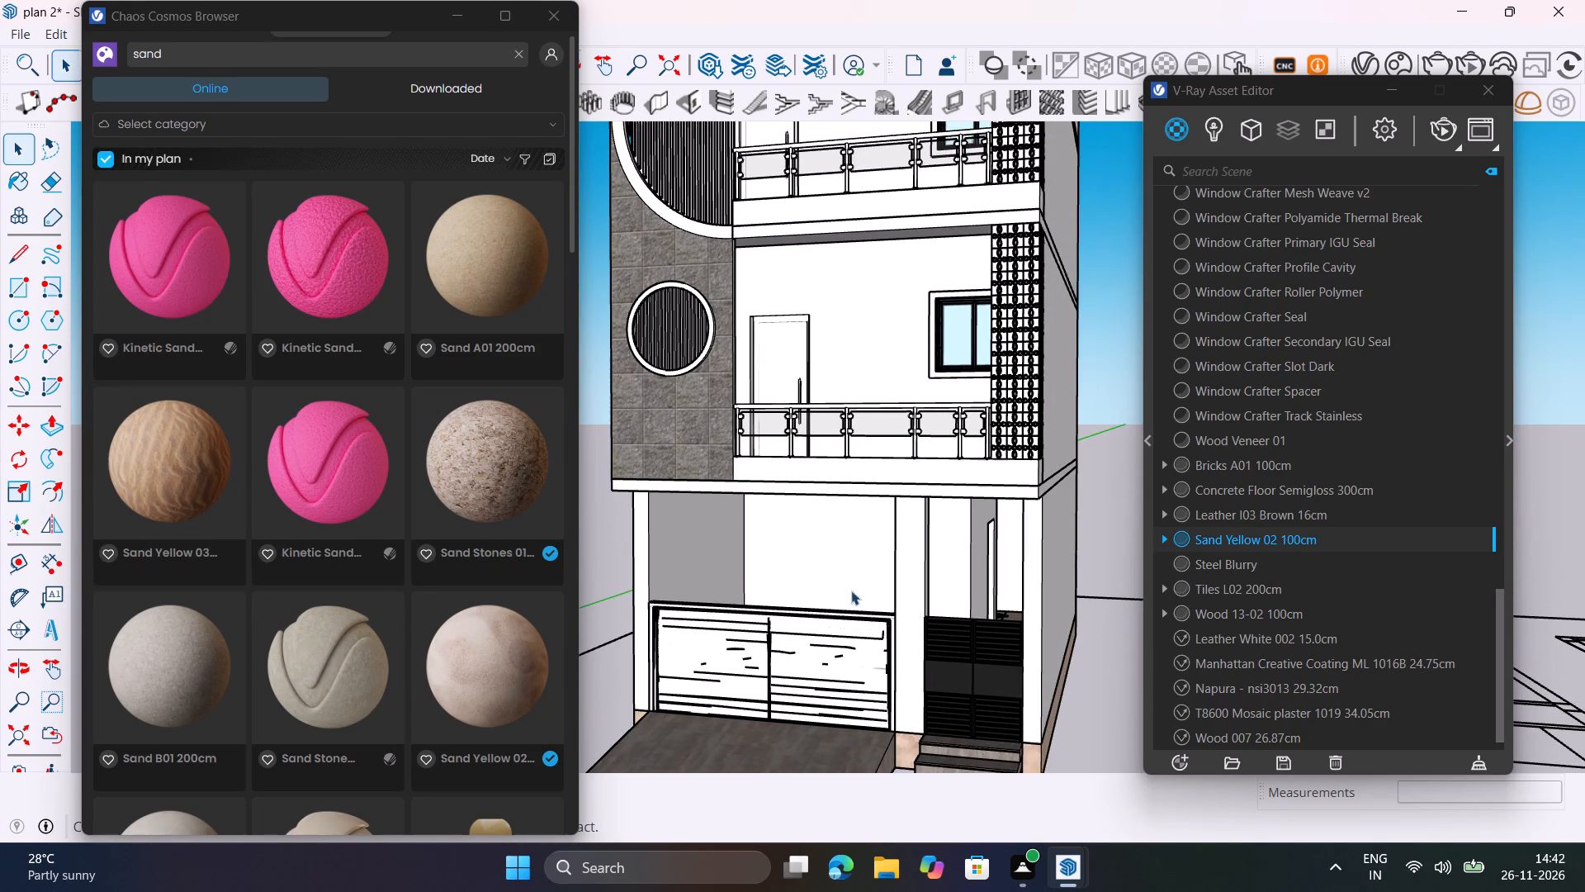
click(854, 540)
double_click(855, 539)
click(851, 547)
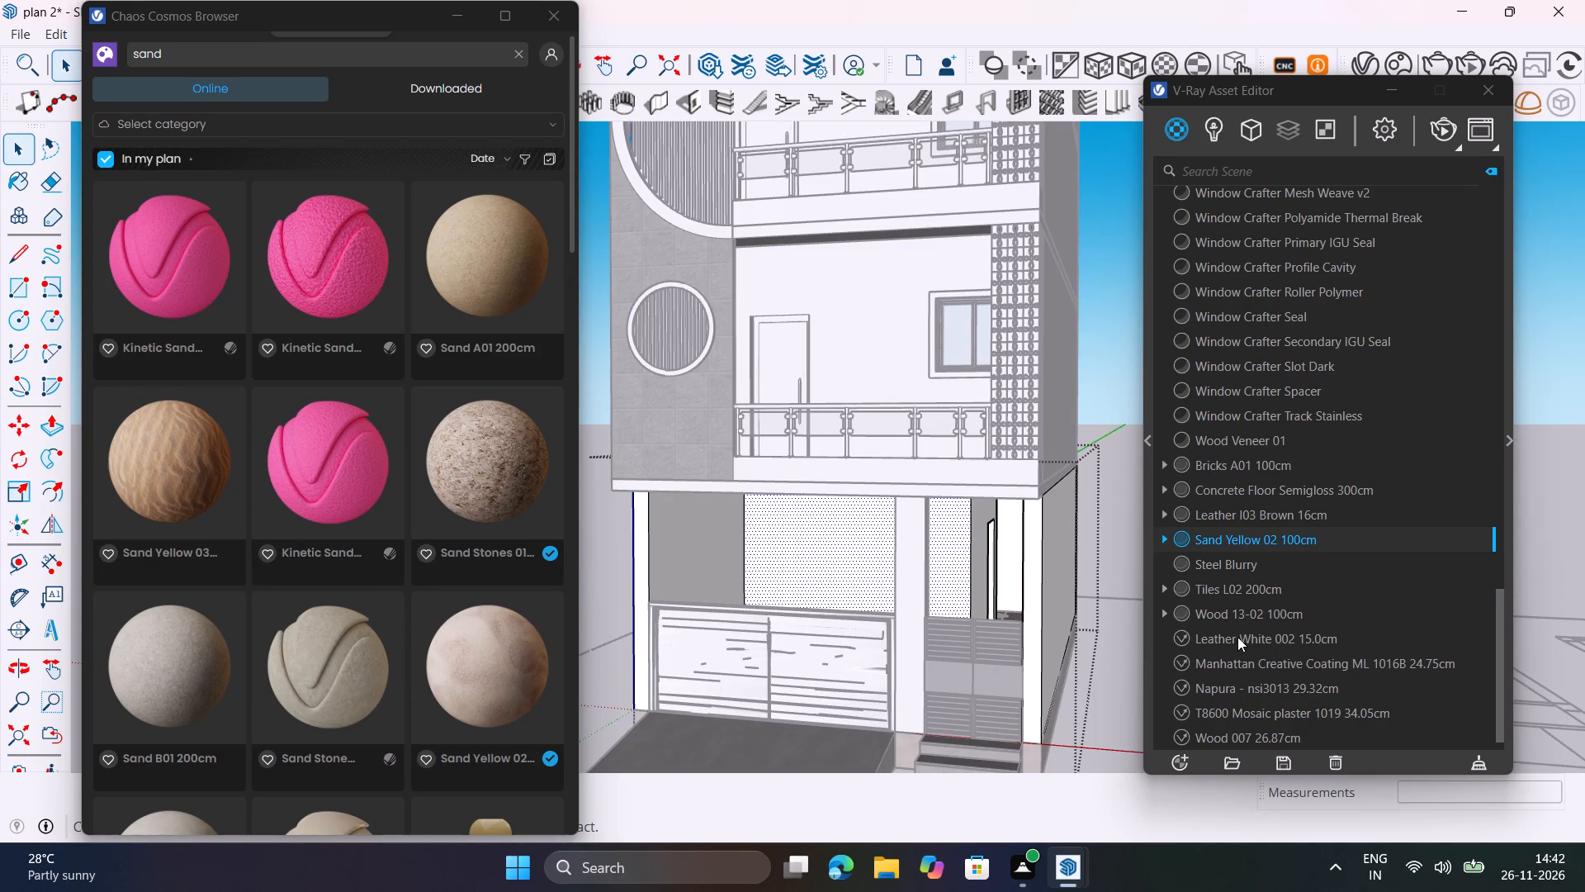
click(1235, 690)
right_click(1233, 690)
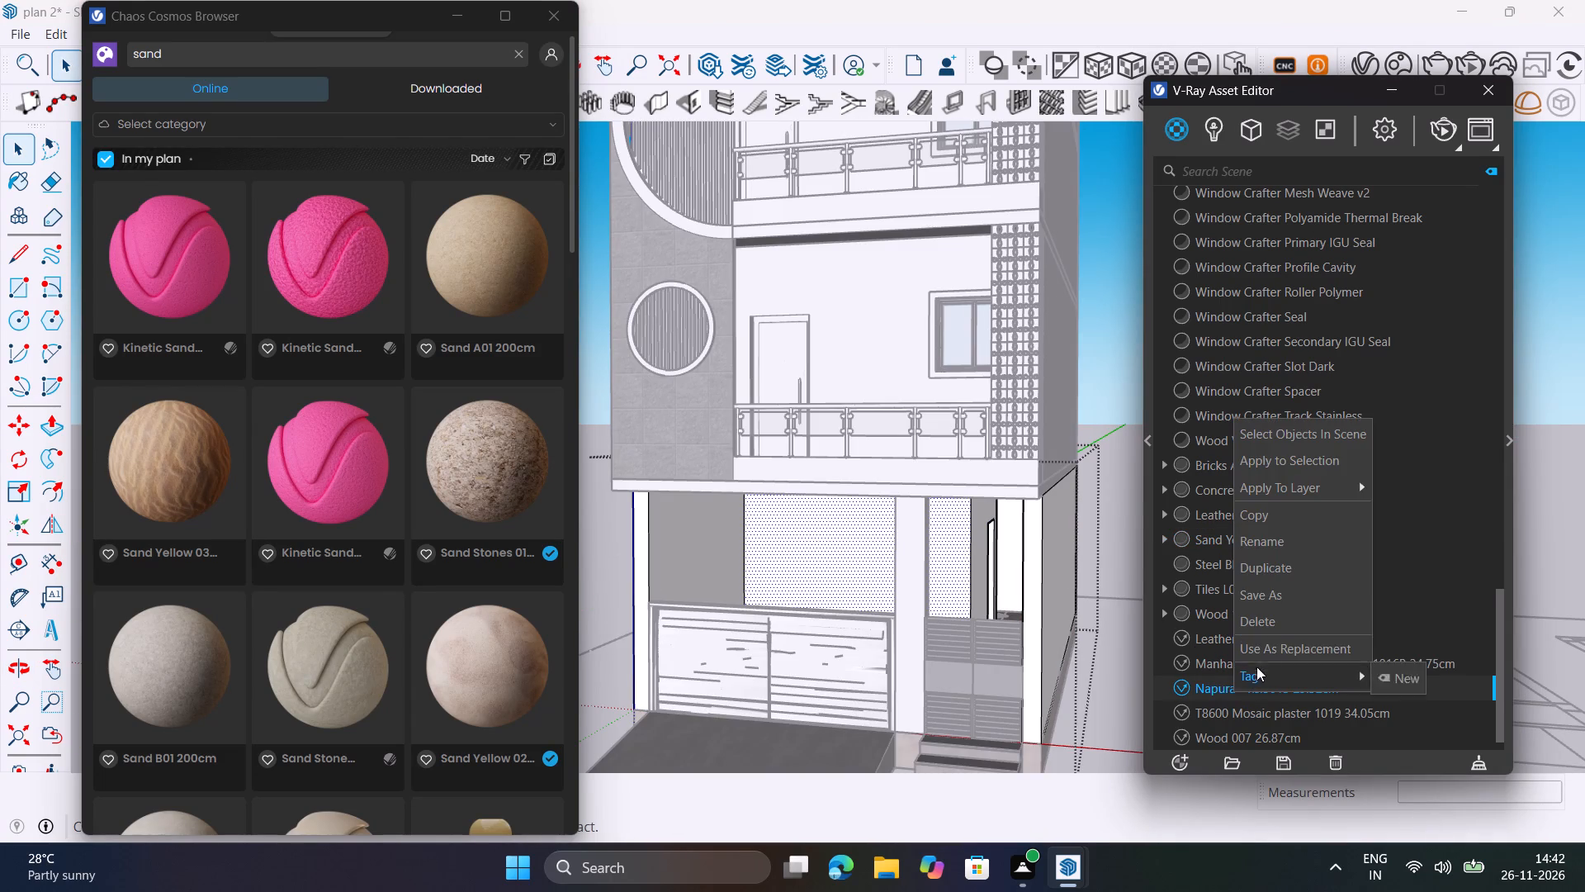
click(1289, 463)
click(1111, 422)
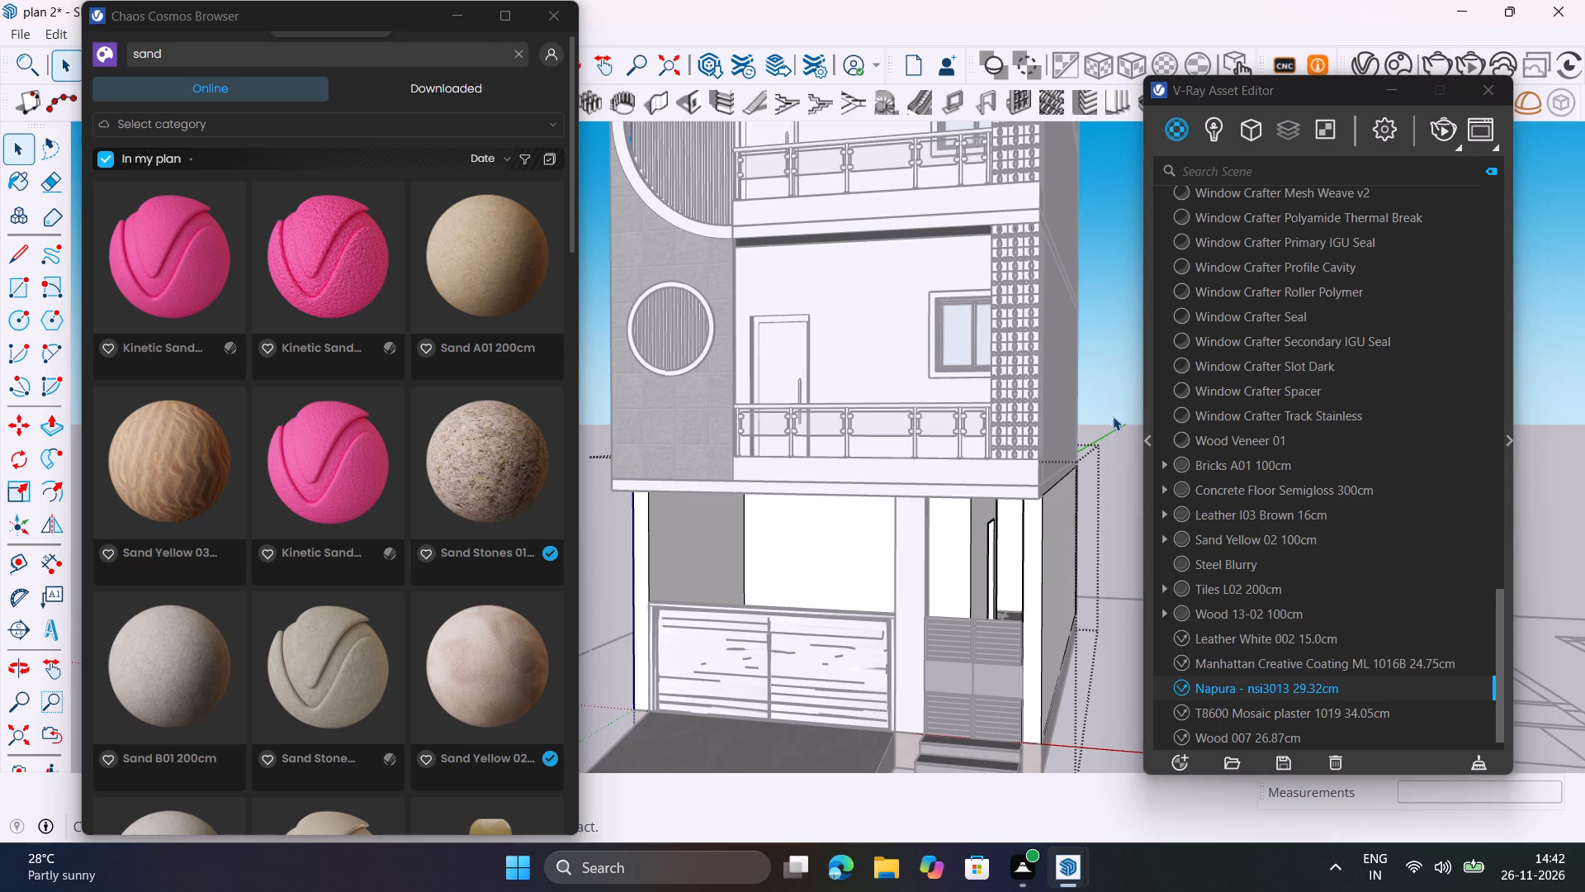
scroll(1100, 406, down, 4)
click(981, 739)
Close the Cosmos library, run a test render of the house front, stop it and close the frame buffer.
middle_drag(988, 739, 1009, 741)
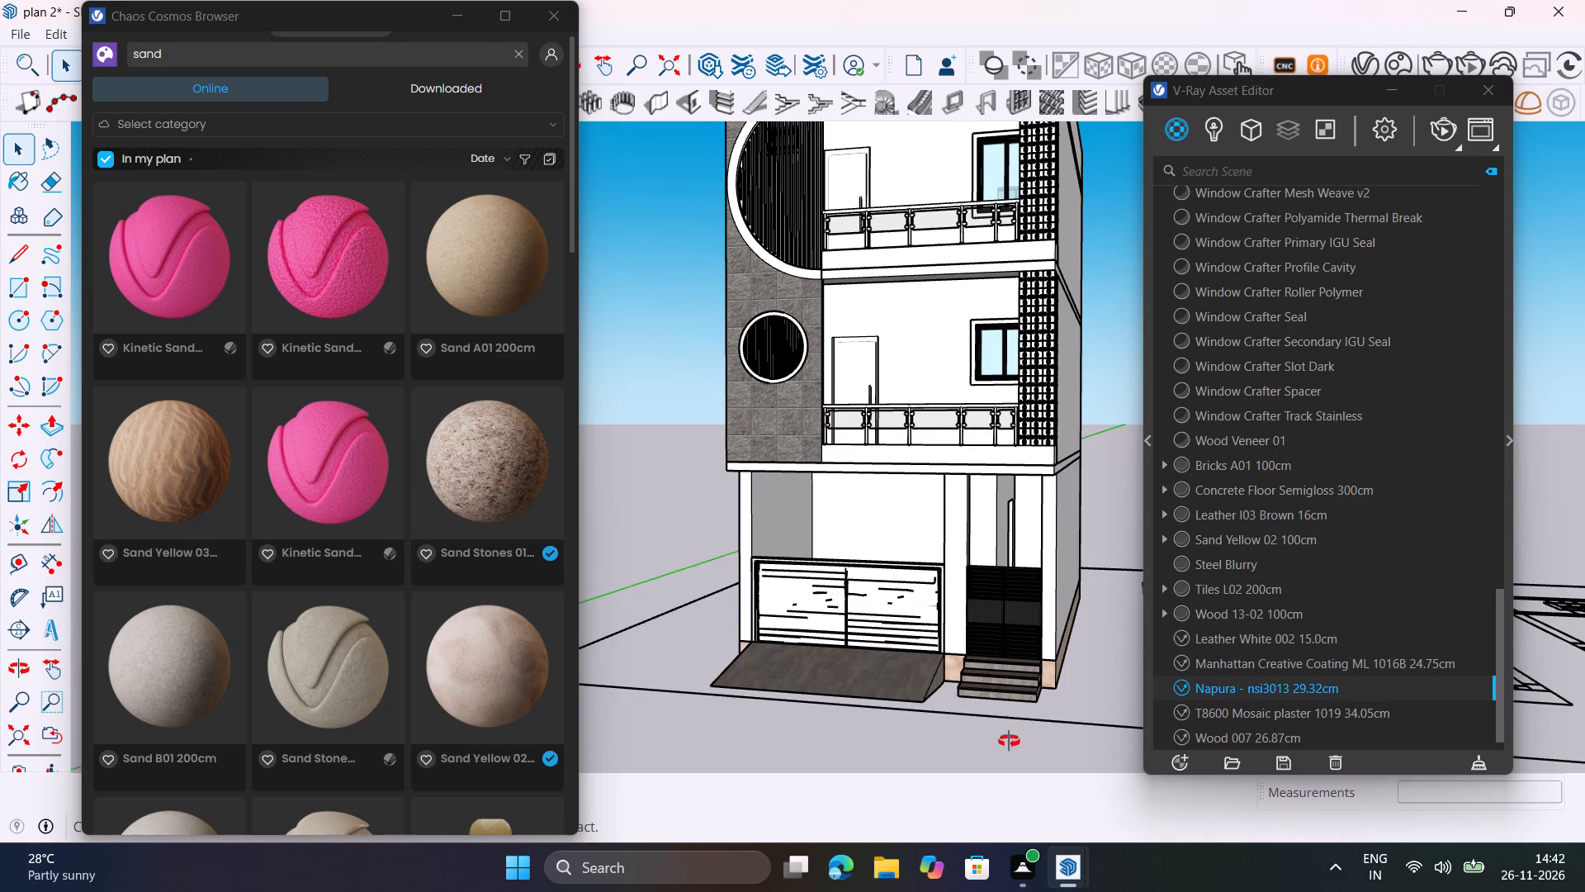
middle_drag(1009, 741, 1028, 742)
click(547, 7)
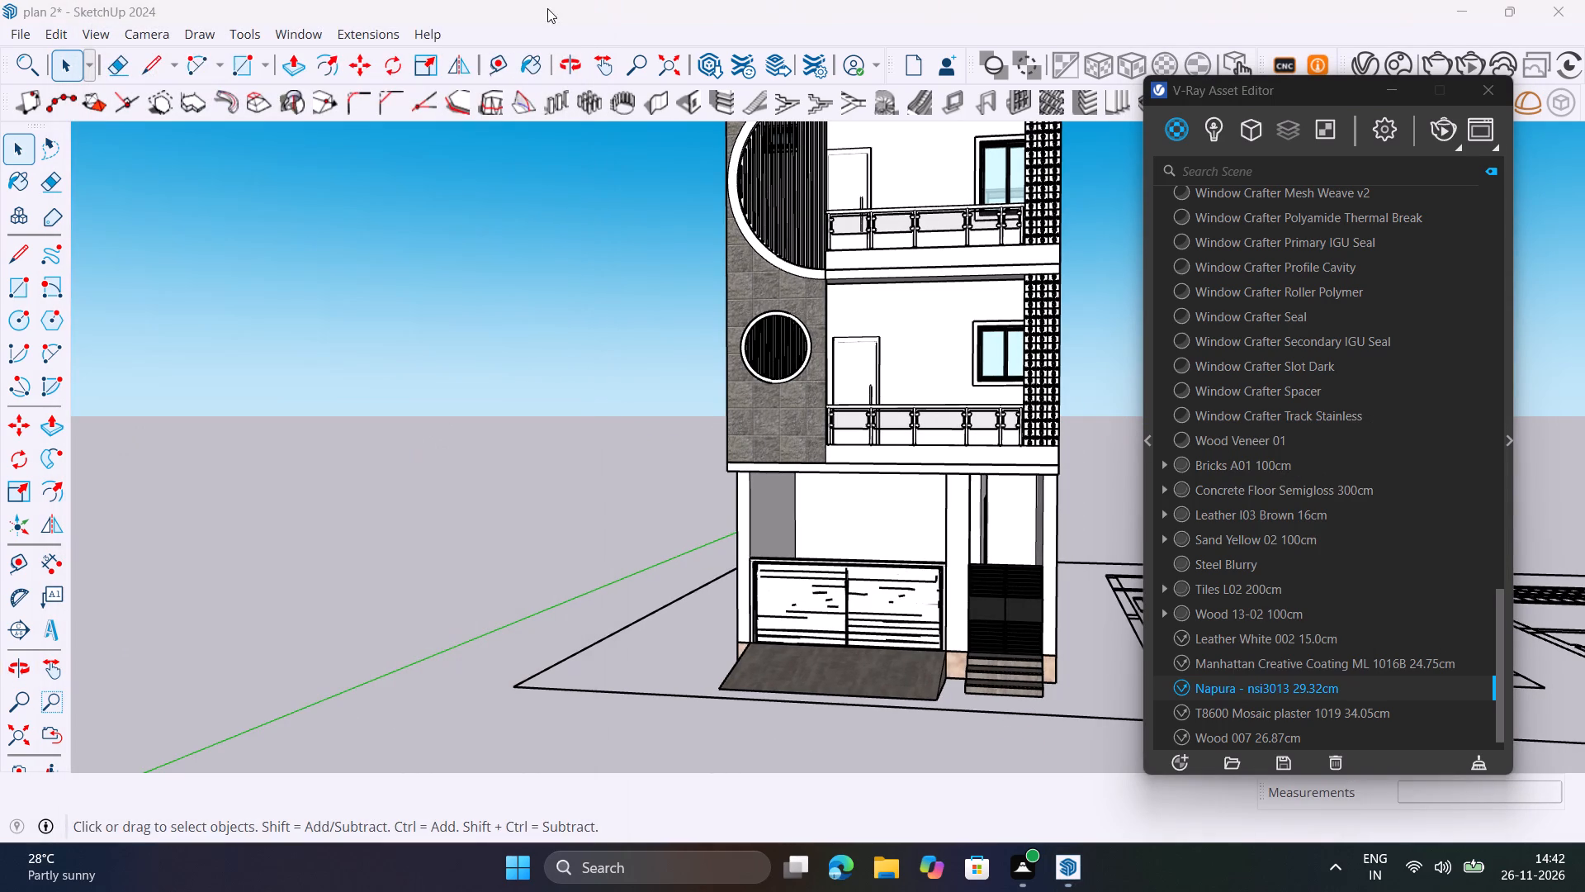
click(1445, 130)
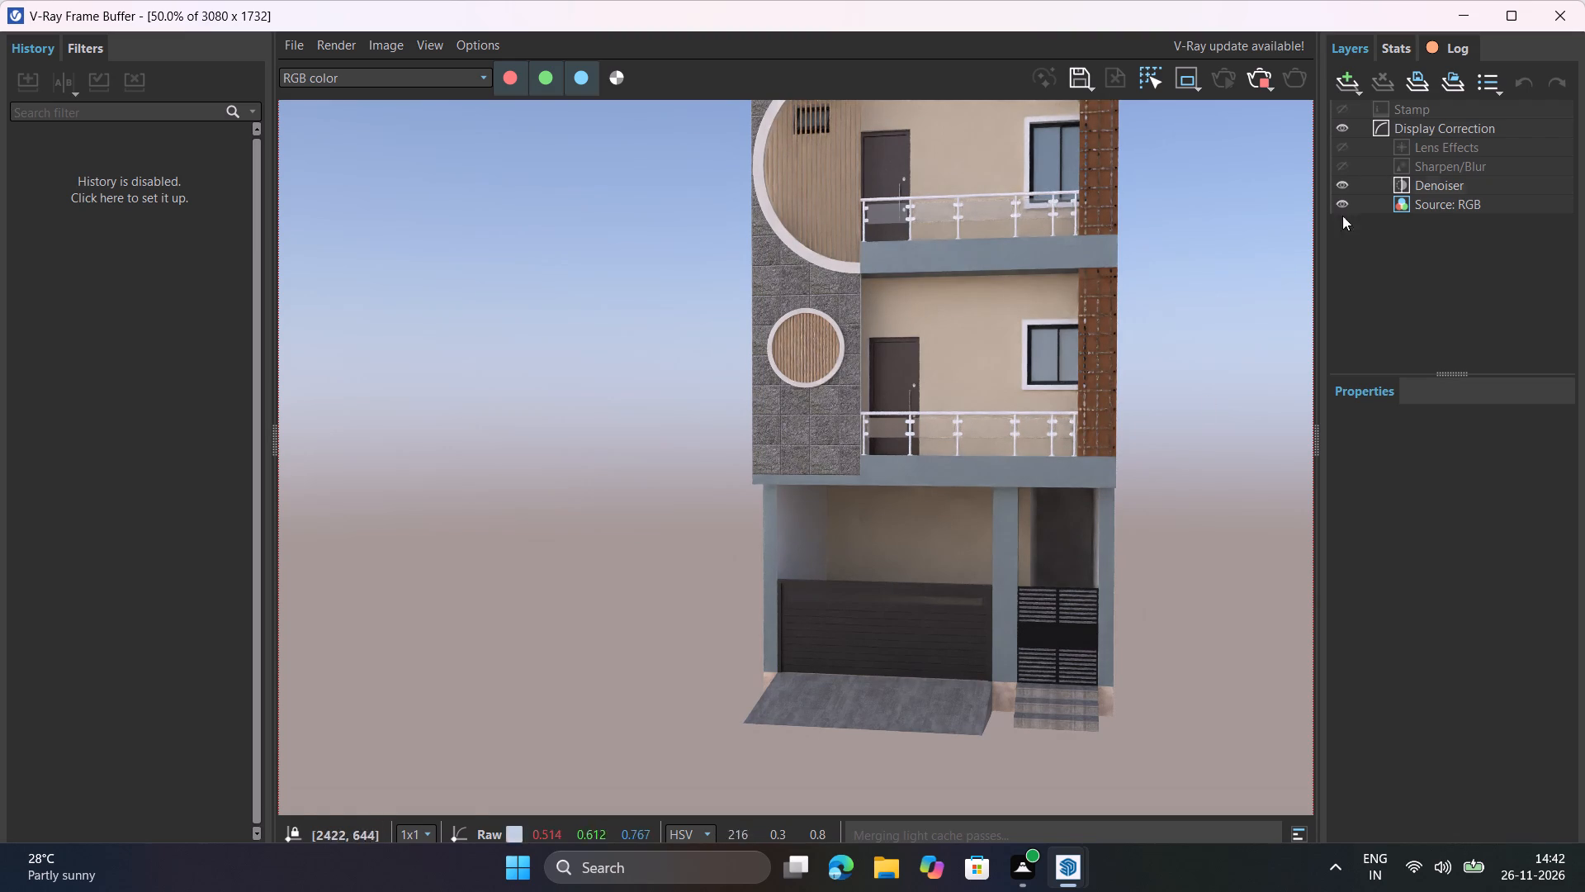
click(1247, 78)
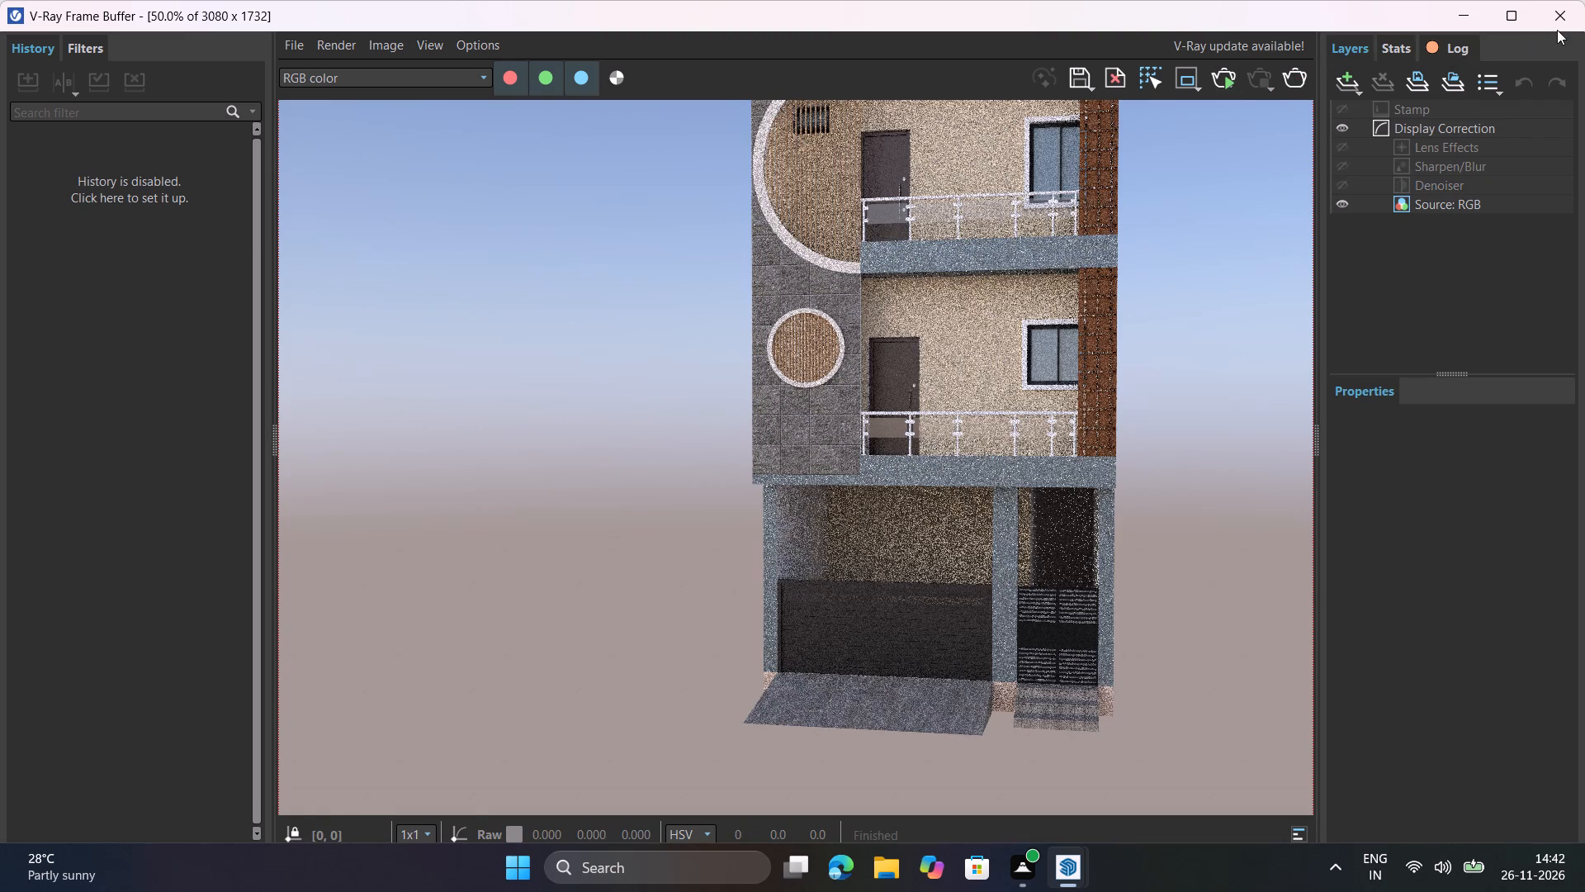
click(1573, 23)
Apply the Napura - nsi3013 29.32cm material to the inner face of the ground floor's left side wall.
scroll(794, 510, up, 4)
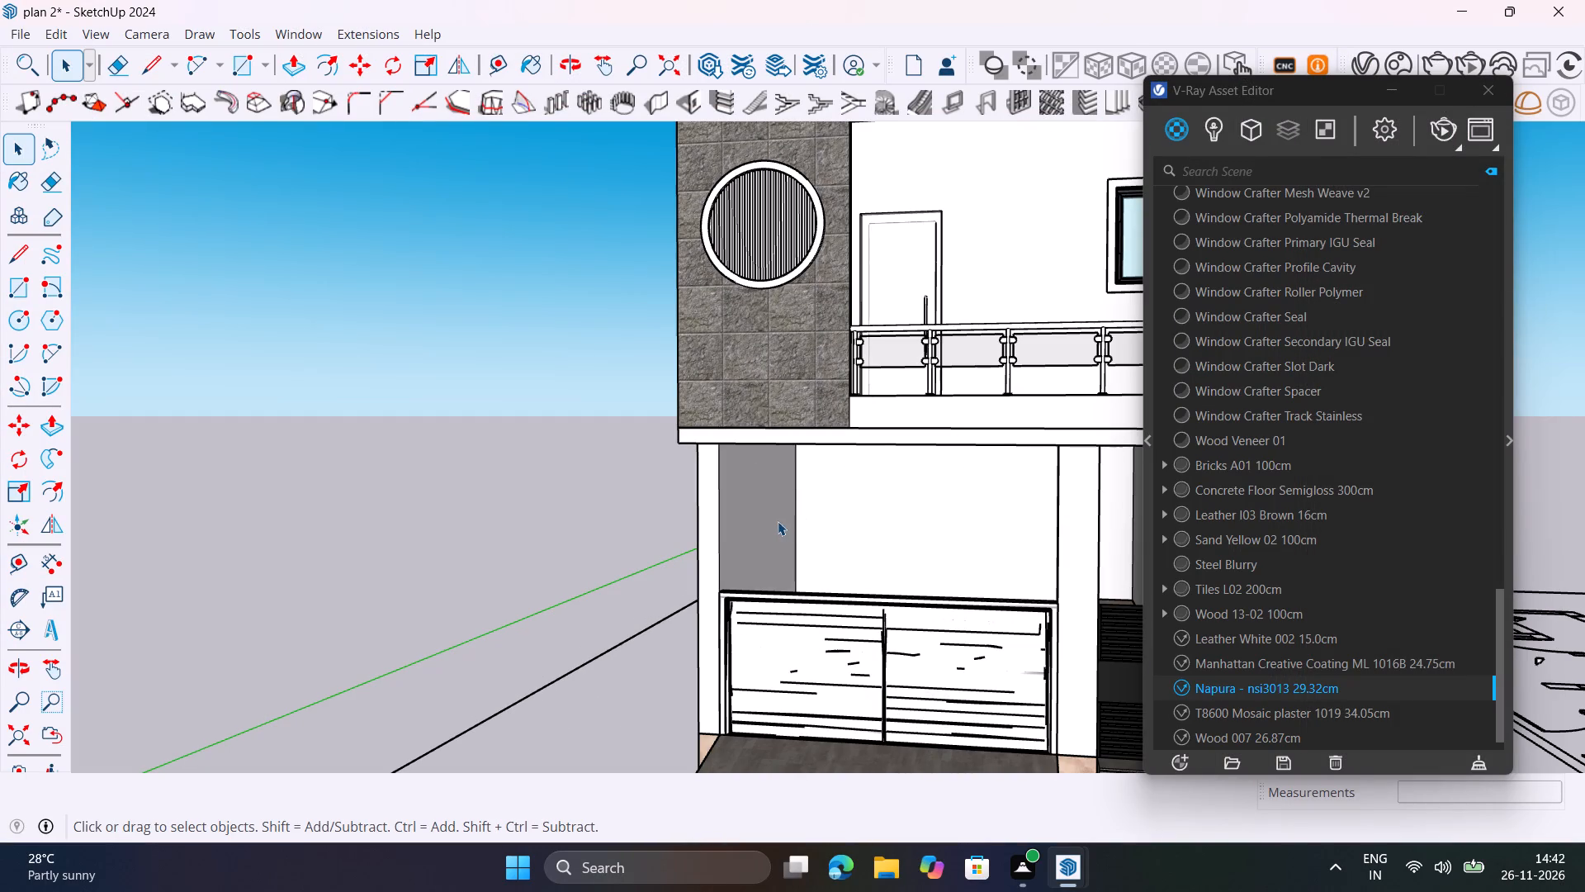
click(773, 521)
double_click(766, 521)
click(767, 521)
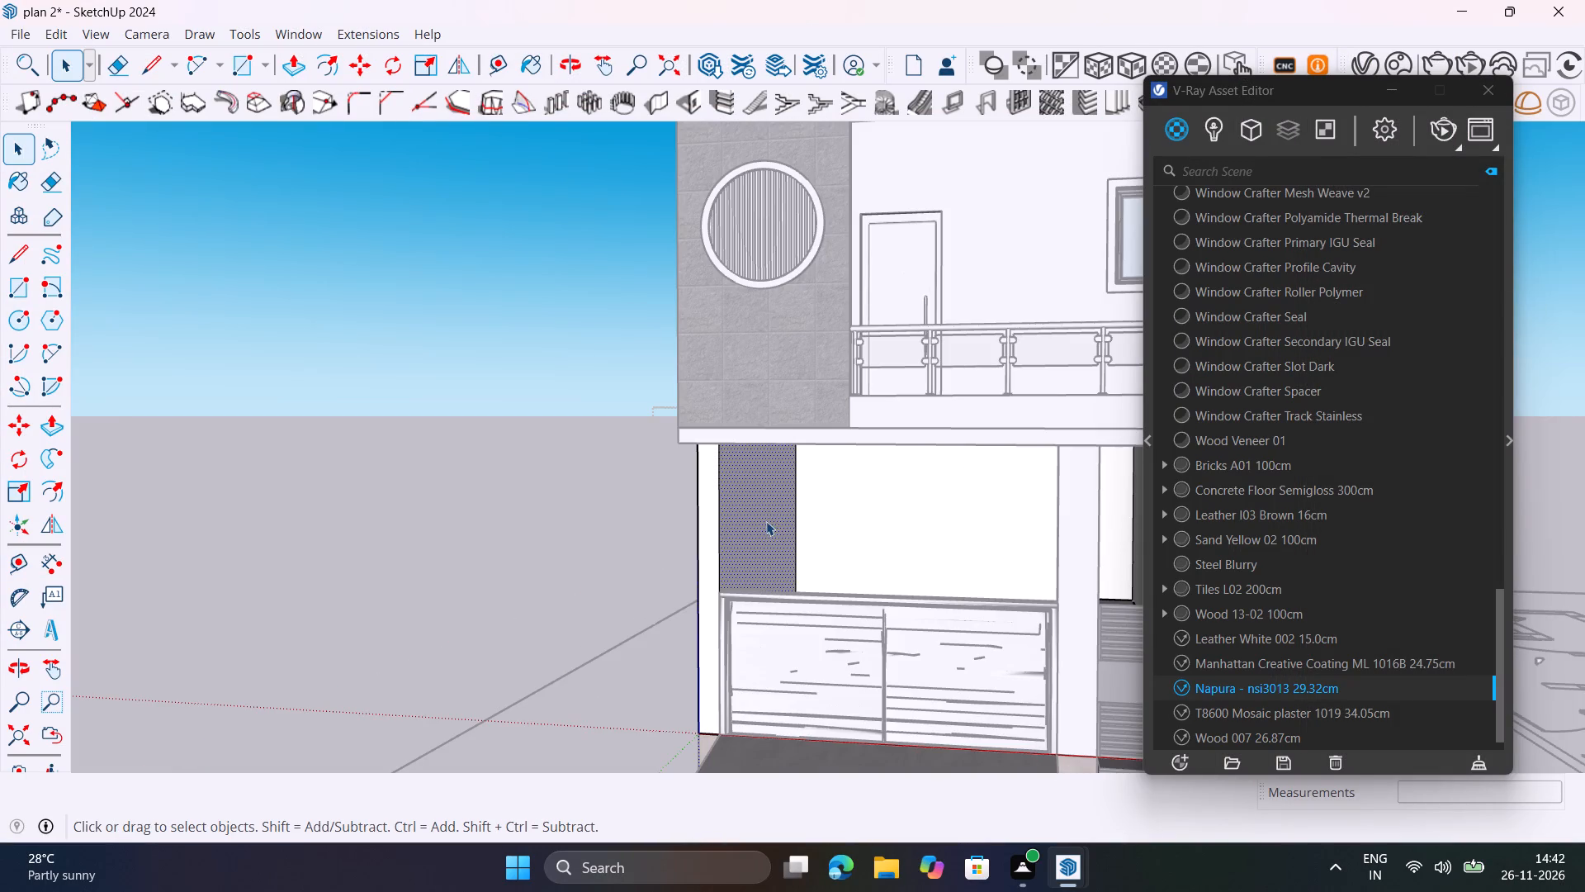
click(766, 521)
right_click(1234, 691)
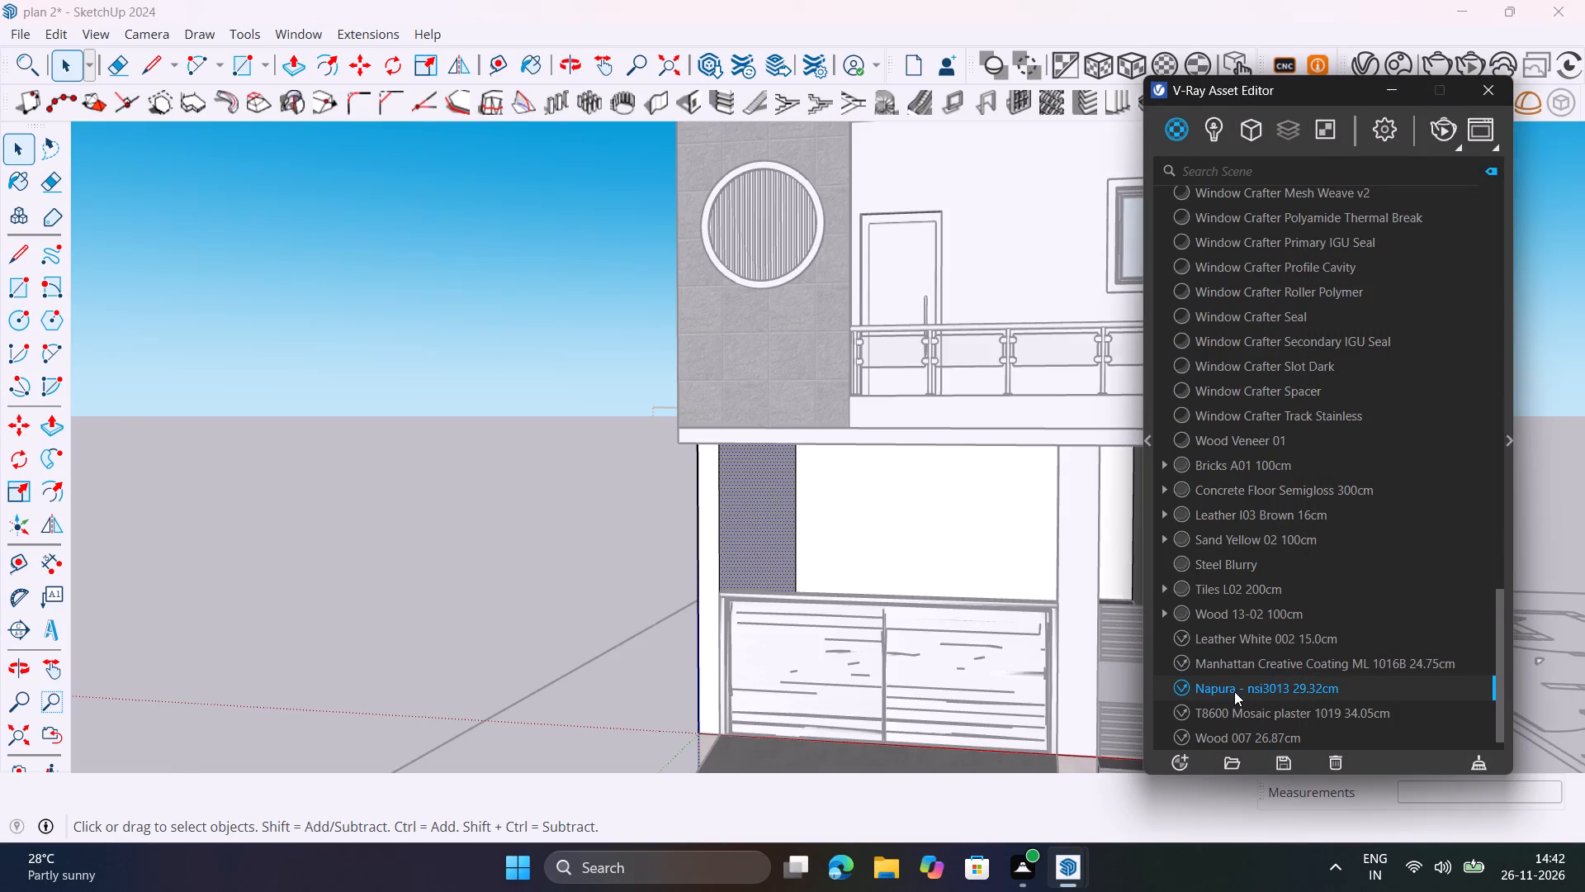
click(1305, 462)
click(485, 448)
Apply the Napura - nsi3013 29.32cm material to the inner face of the ground floor's opposite side wall.
scroll(471, 485, down, 2)
middle_drag(504, 564, 821, 572)
scroll(826, 515, up, 4)
click(826, 510)
double_click(827, 510)
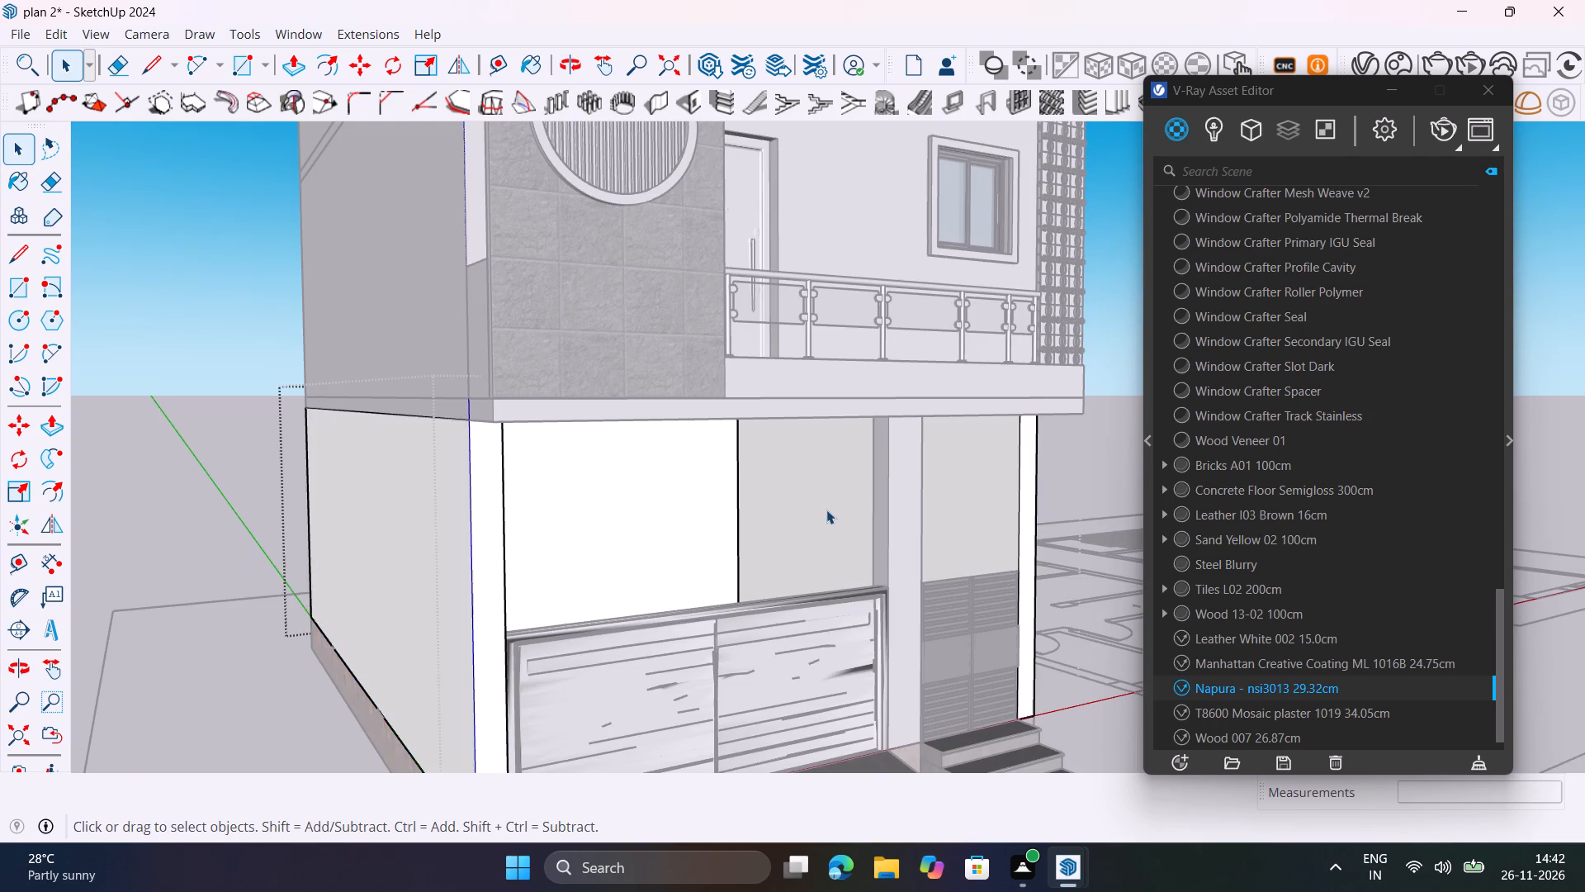
click(829, 505)
click(831, 505)
click(830, 505)
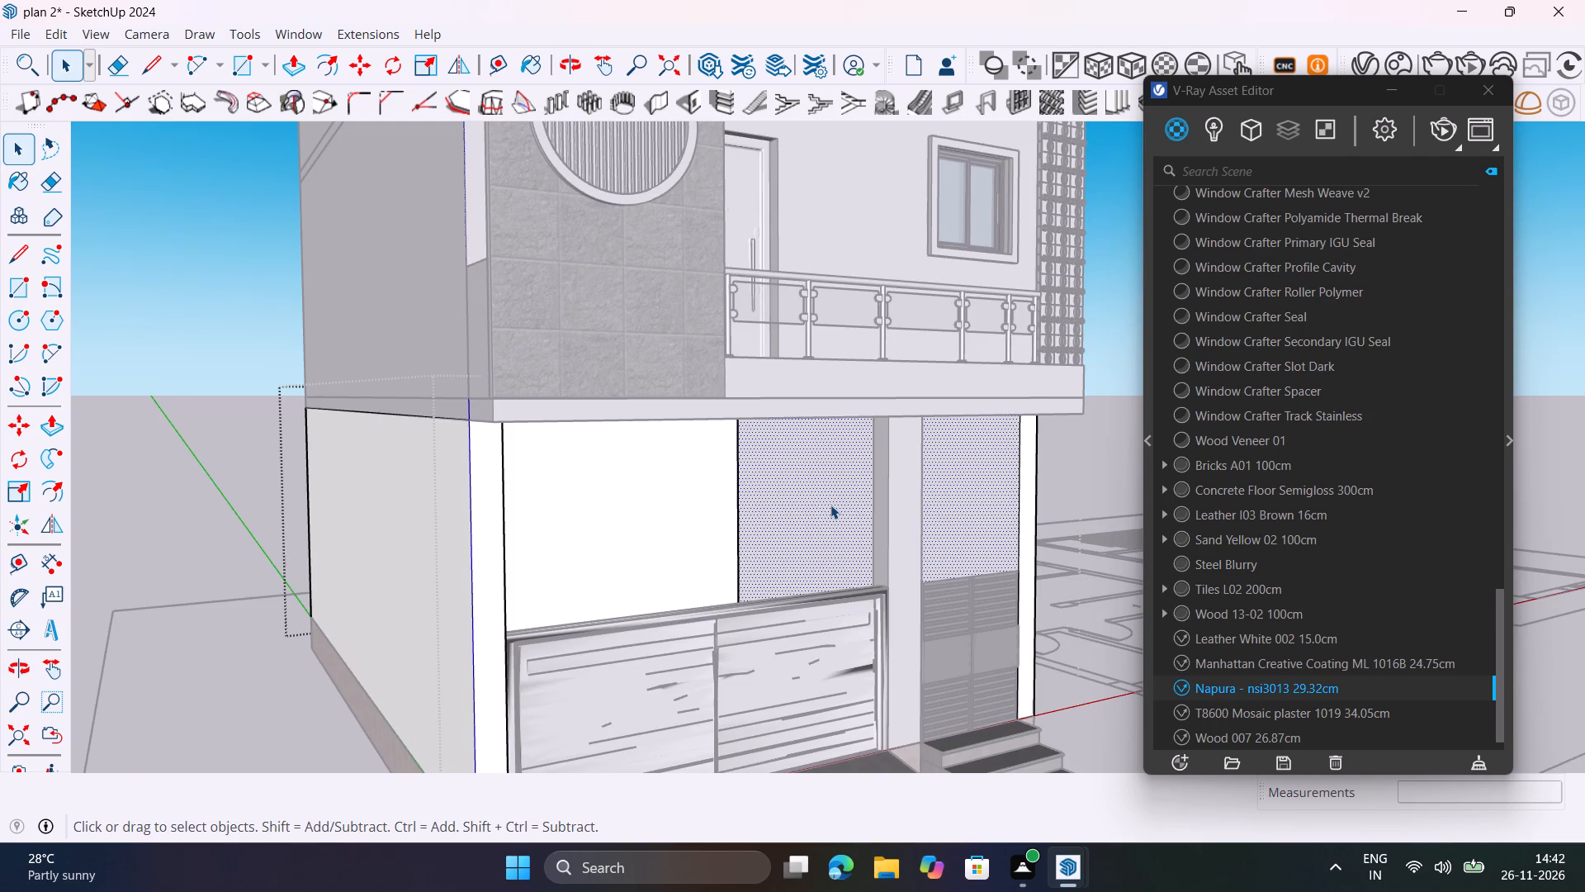
right_click(1224, 685)
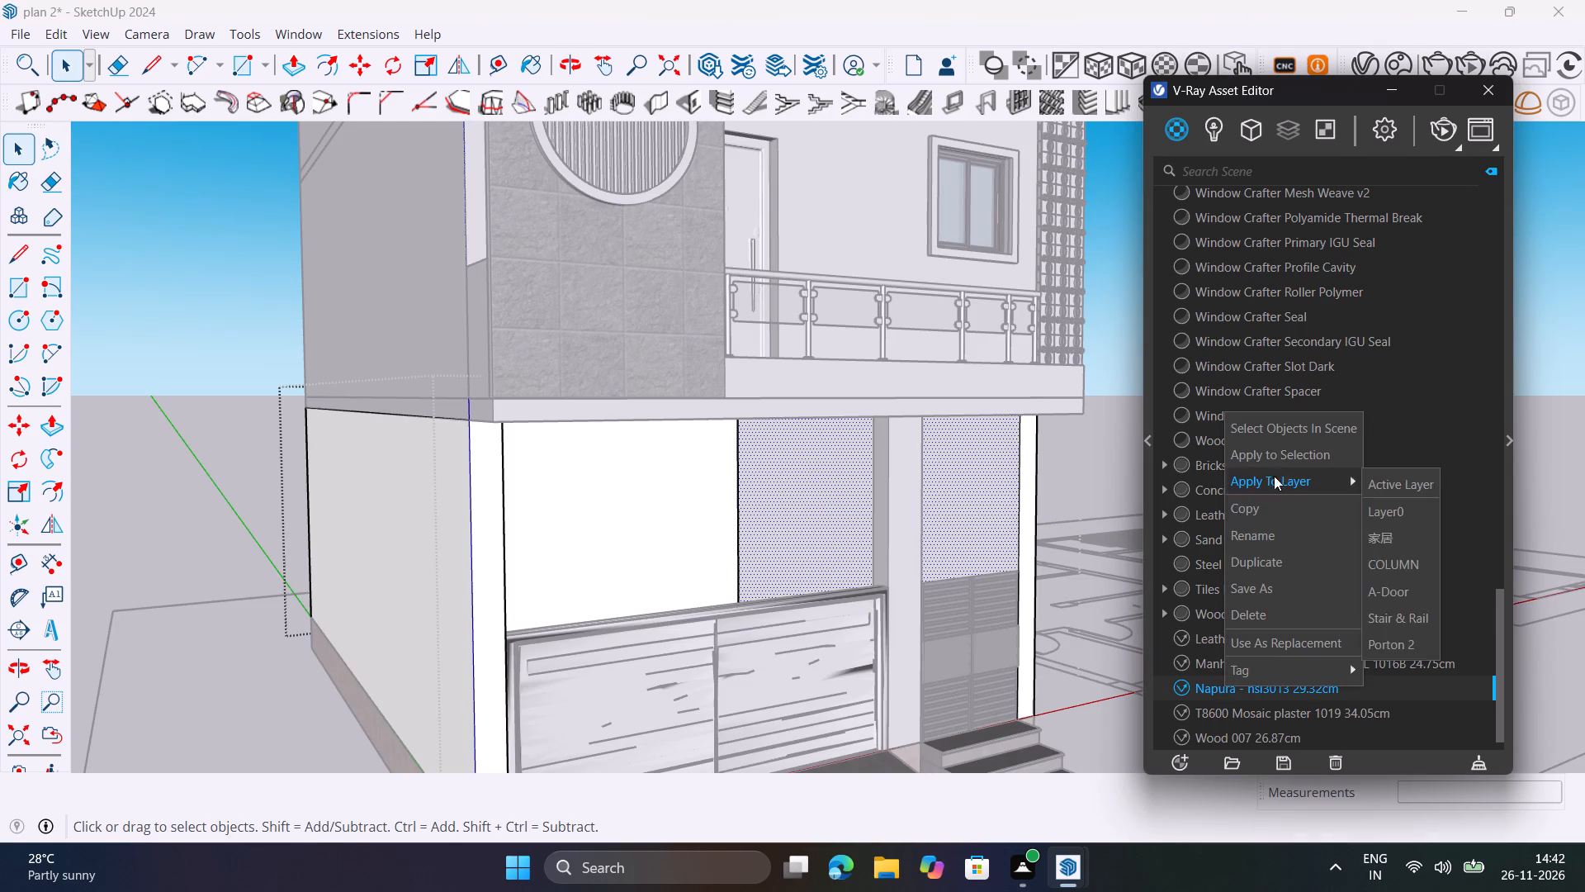
click(1283, 455)
click(195, 495)
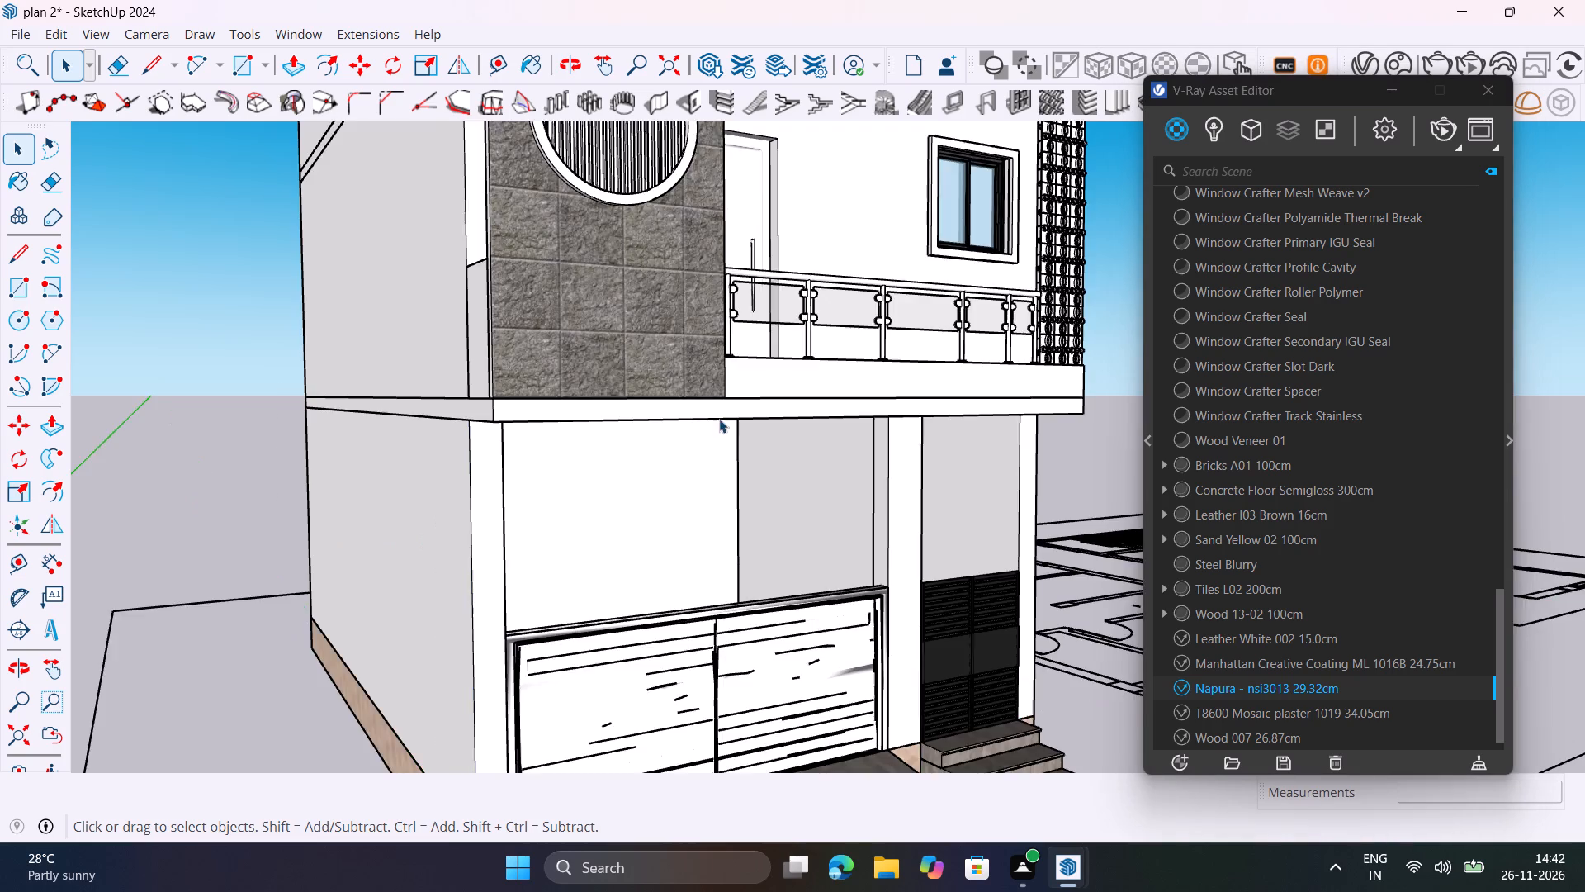
Save the model.
scroll(719, 419, down, 7)
middle_drag(845, 489, 682, 543)
click(293, 463)
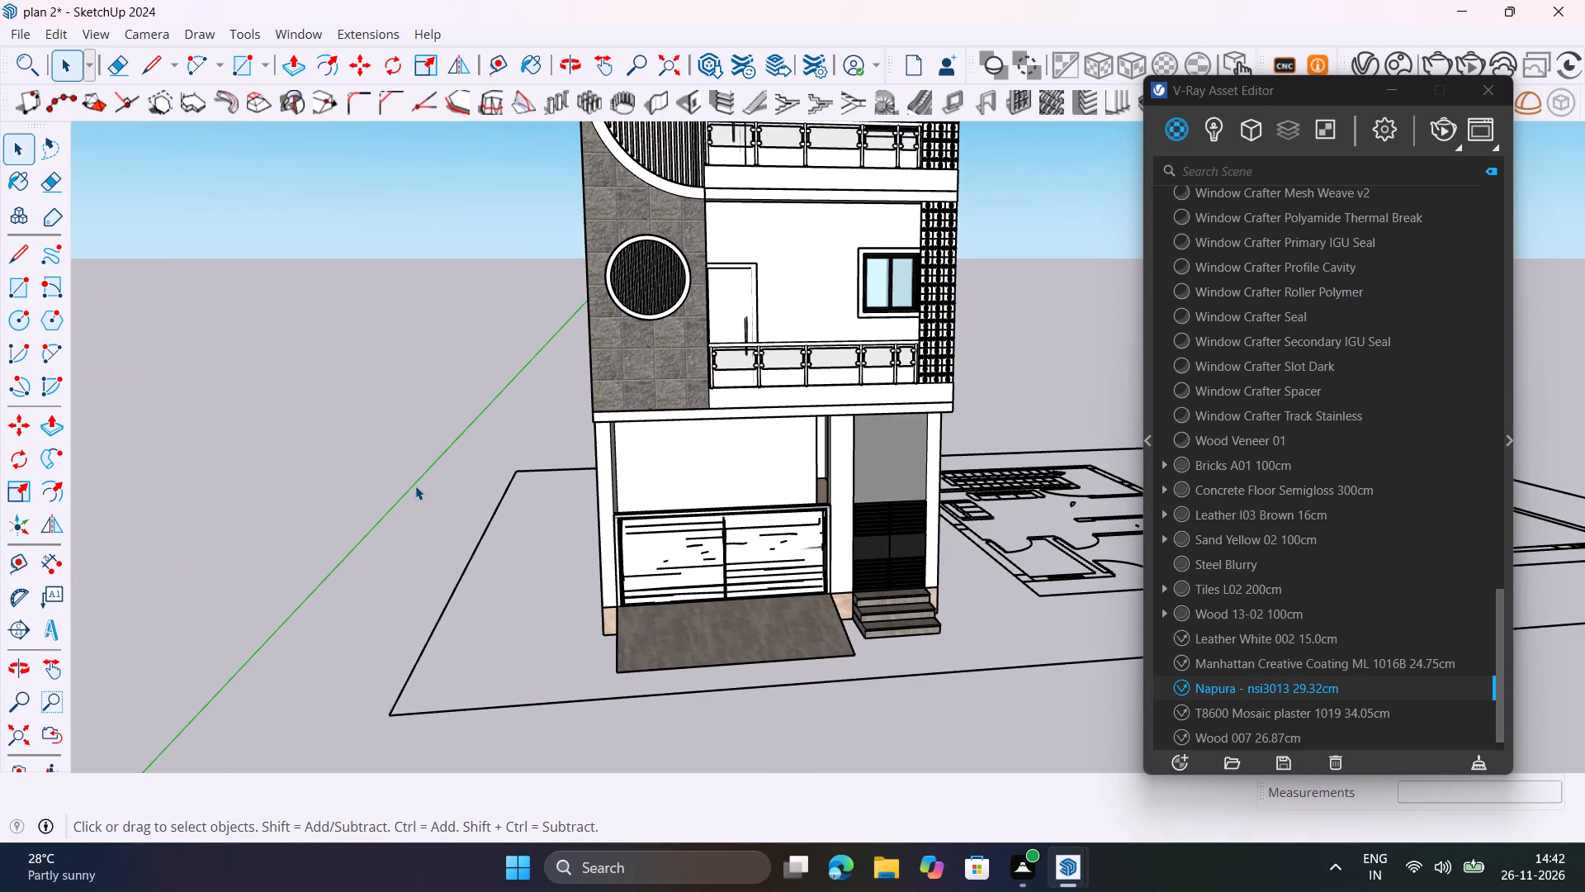
key(ctrl+s)
Close the Asset Editor, run a test render framed on the upper floors and roof, stop it and close the frame buffer.
scroll(838, 600, up, 3)
shift+middle_drag(887, 622, 764, 687)
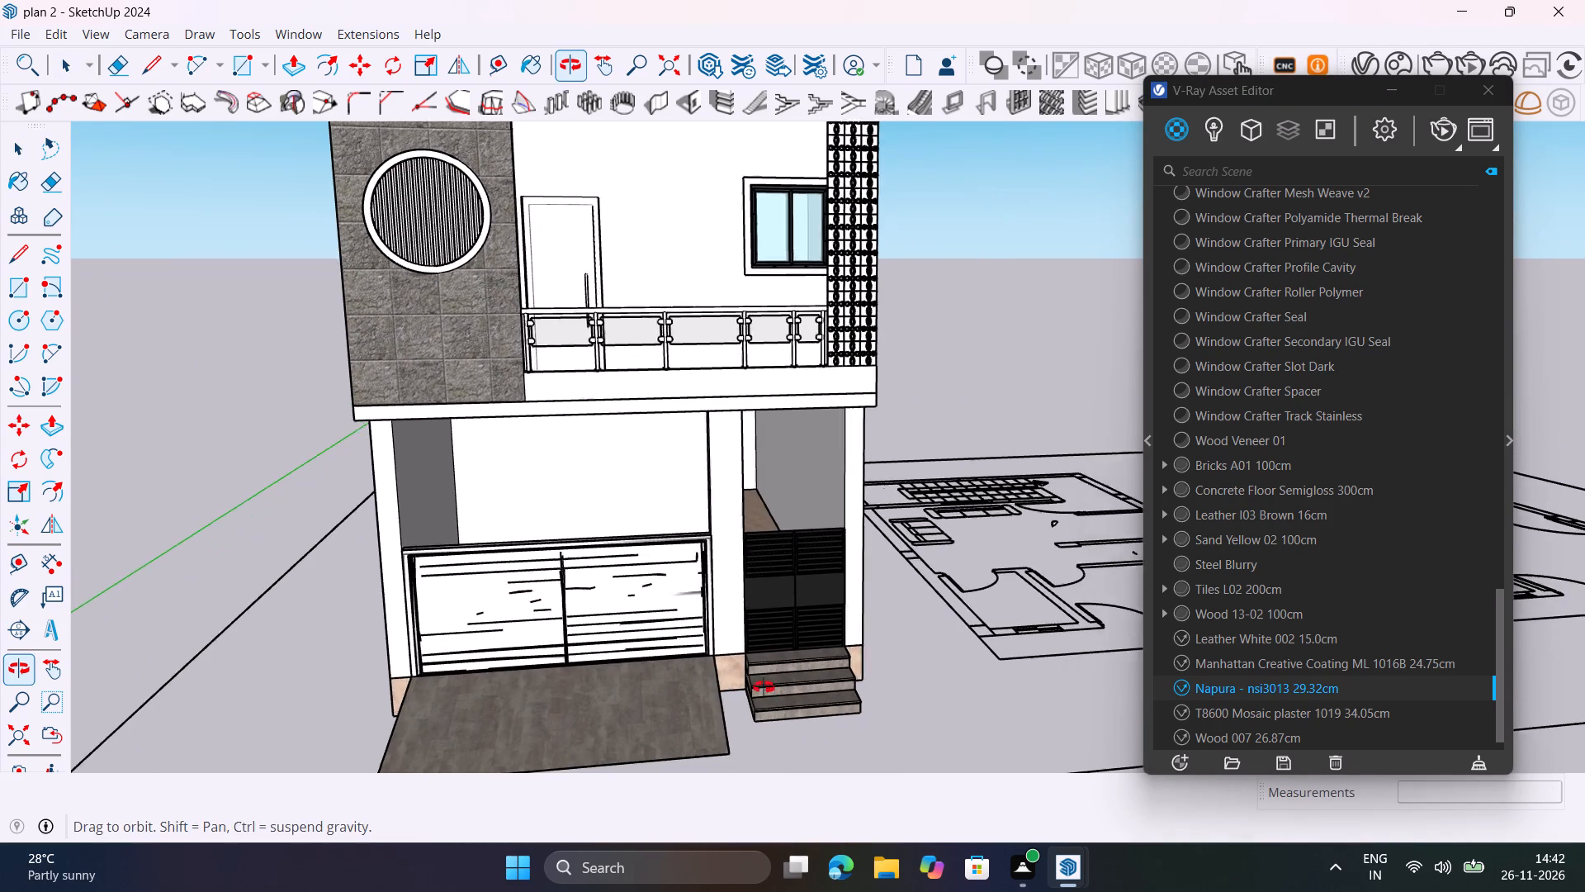
shift+middle_drag(764, 687, 763, 687)
drag(1501, 92, 1511, 83)
scroll(876, 367, down, 6)
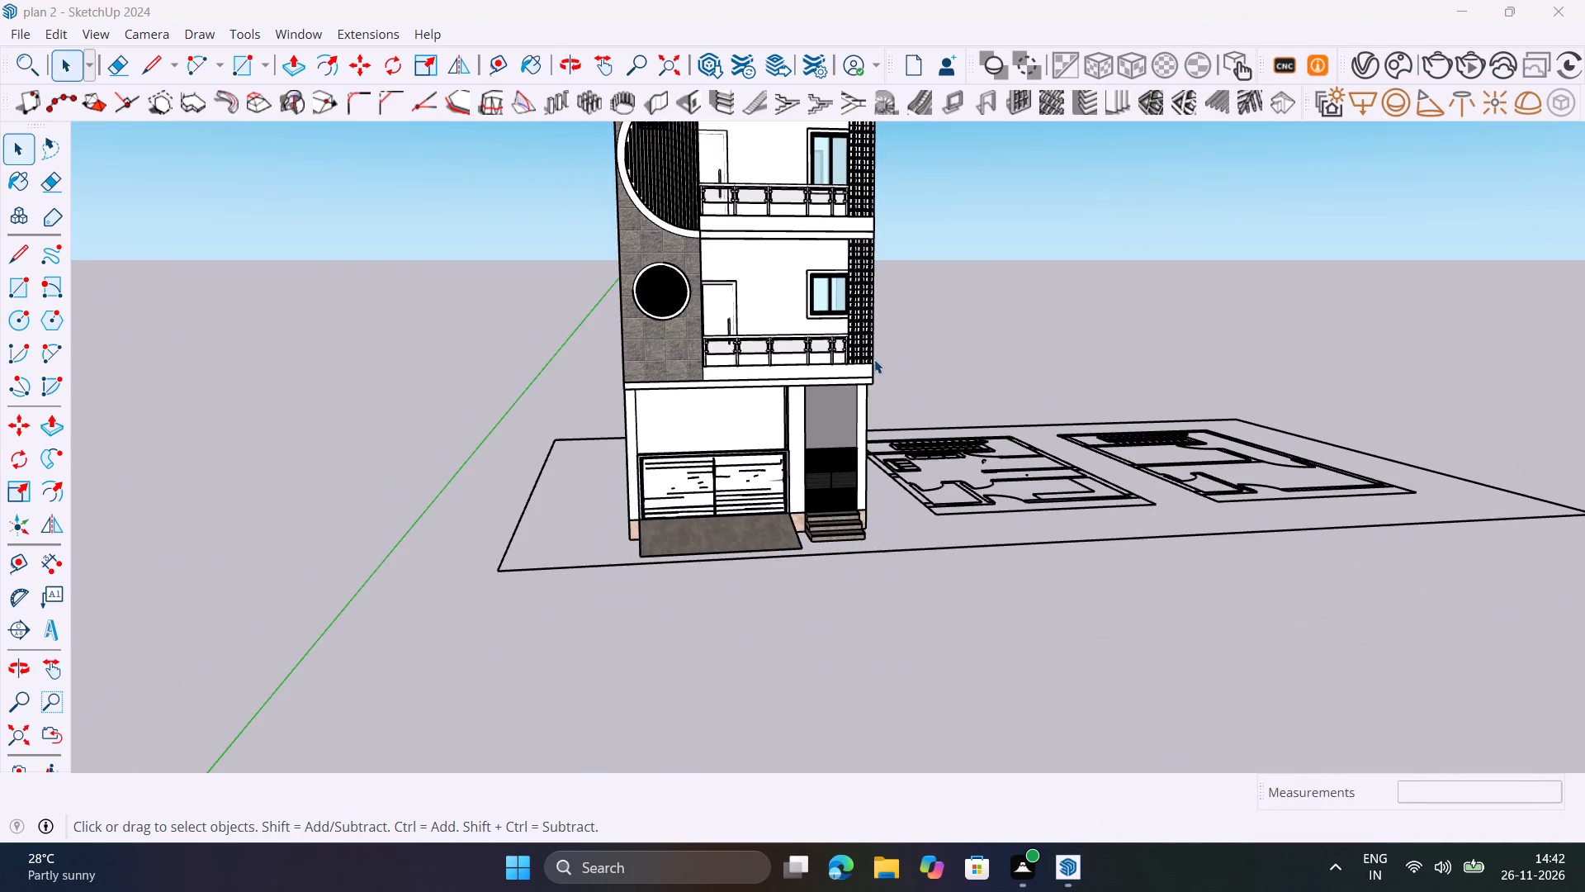
shift+middle_drag(884, 383, 860, 490)
middle_drag(869, 492, 859, 537)
shift+middle_drag(956, 399, 999, 627)
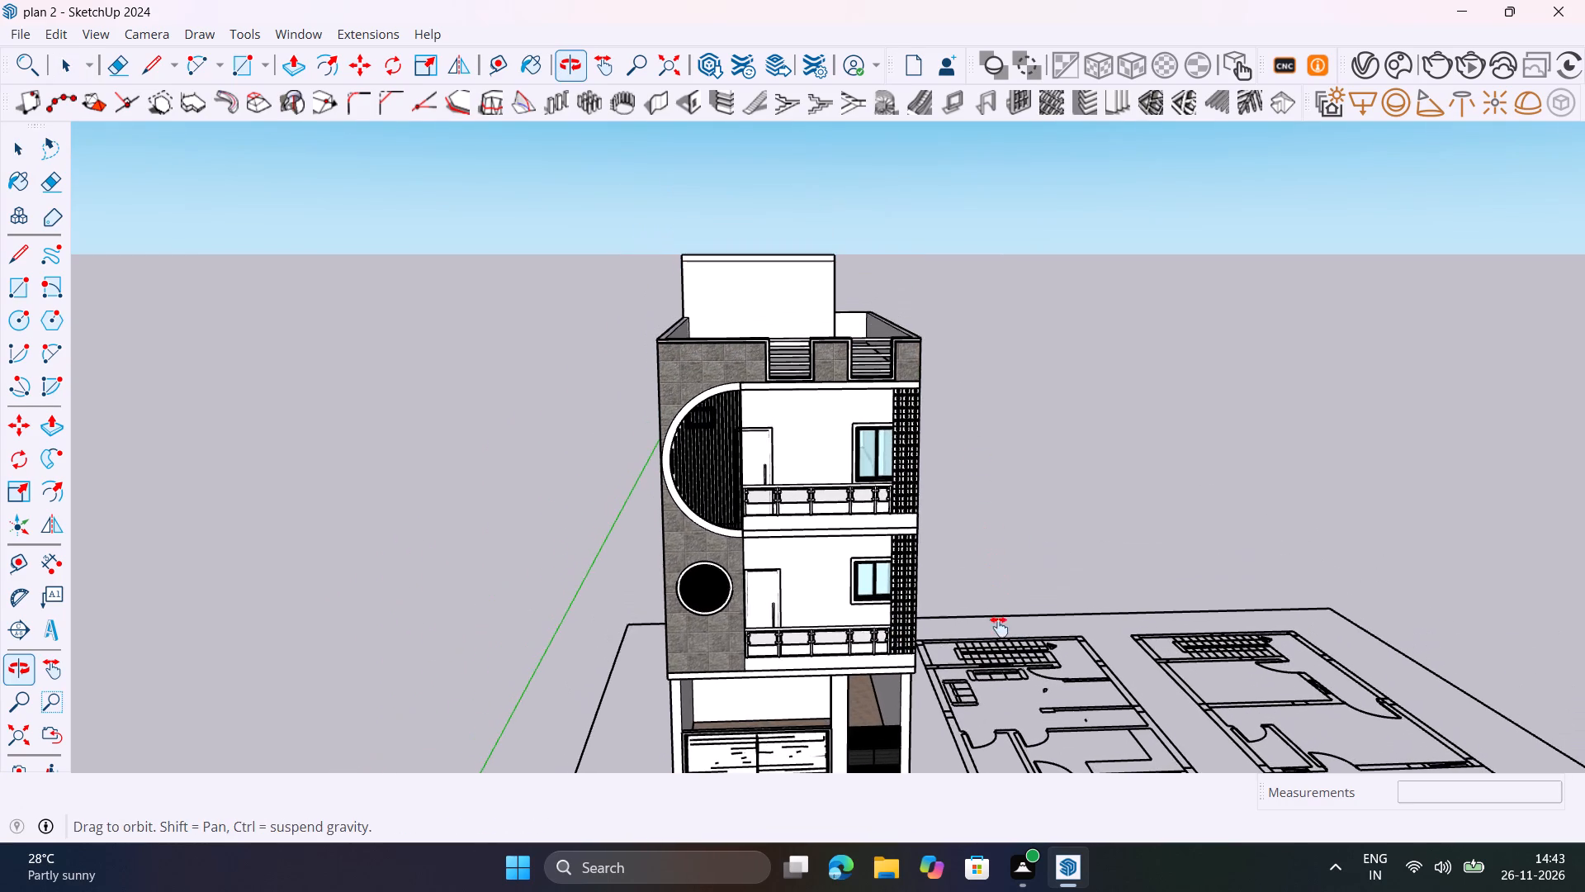
shift+middle_drag(999, 627, 989, 625)
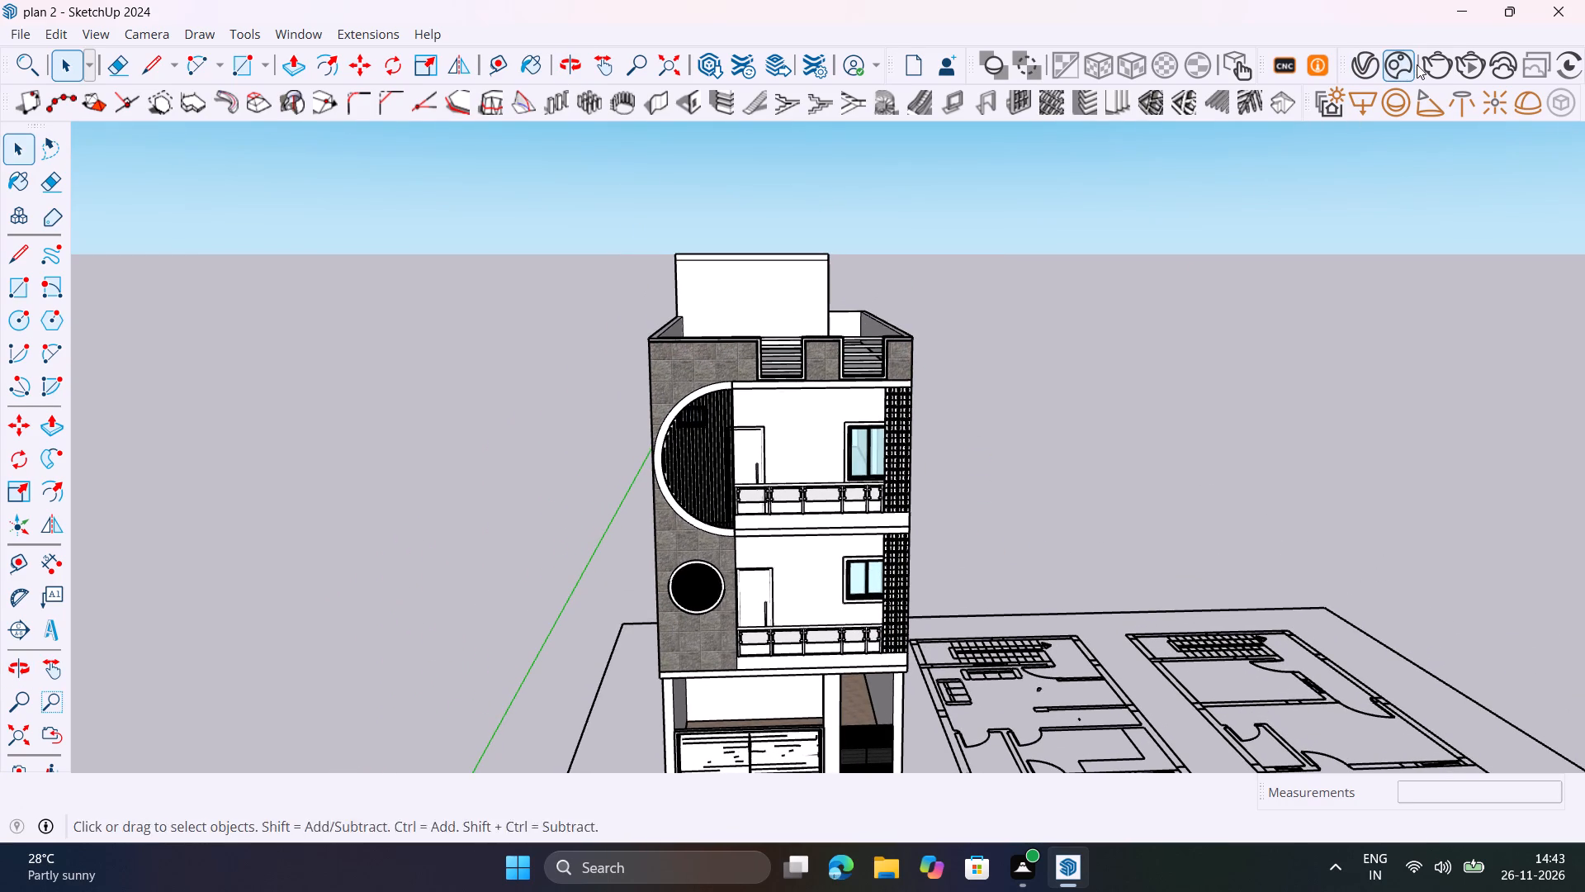
click(1426, 64)
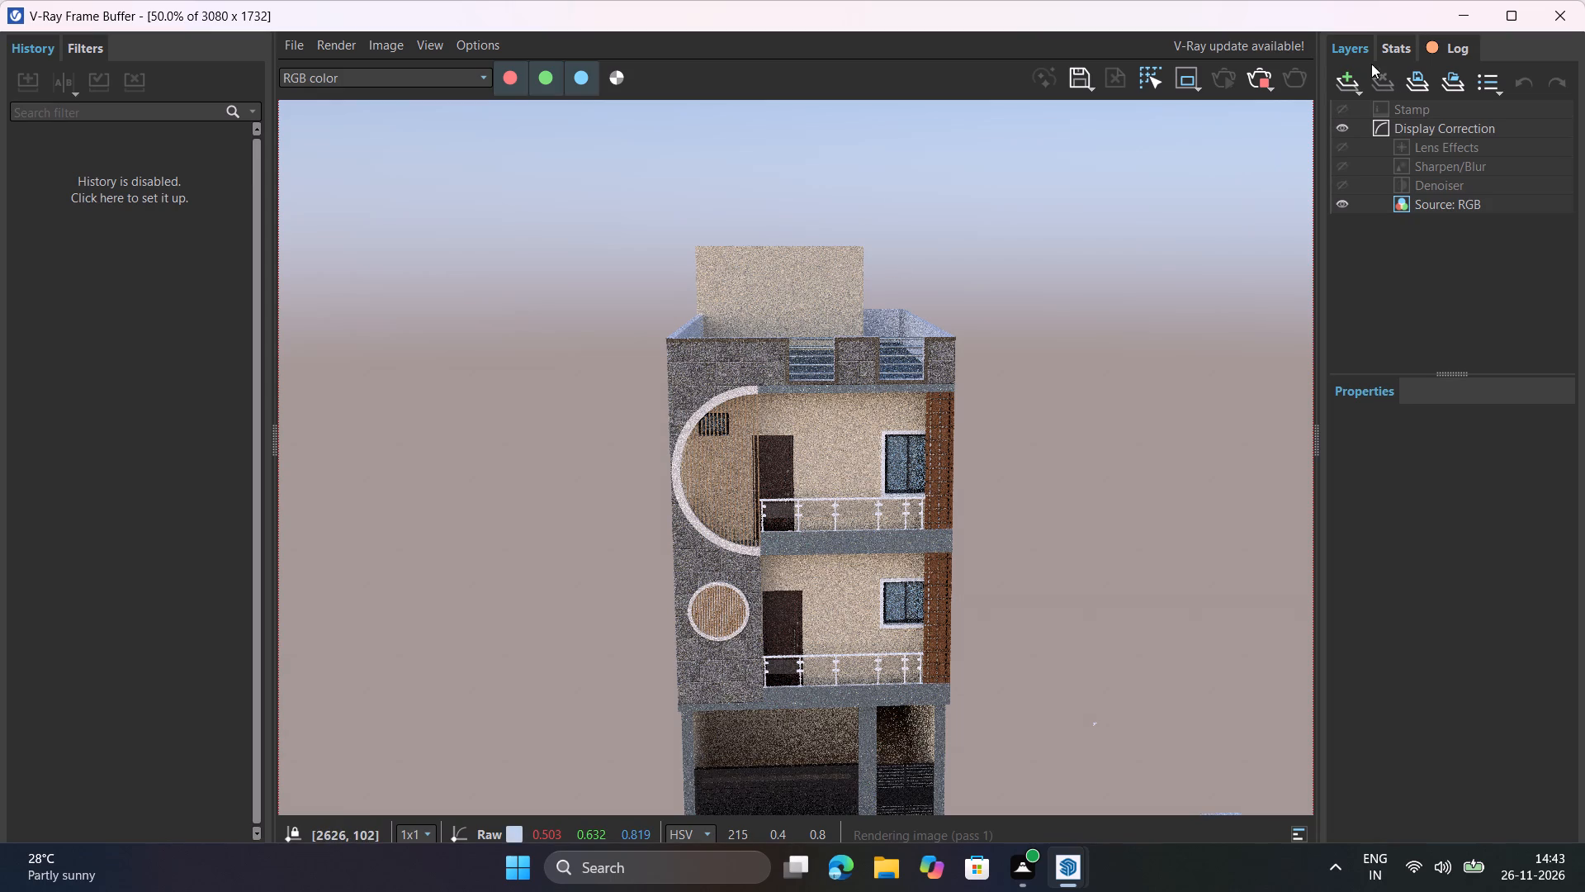
click(1256, 85)
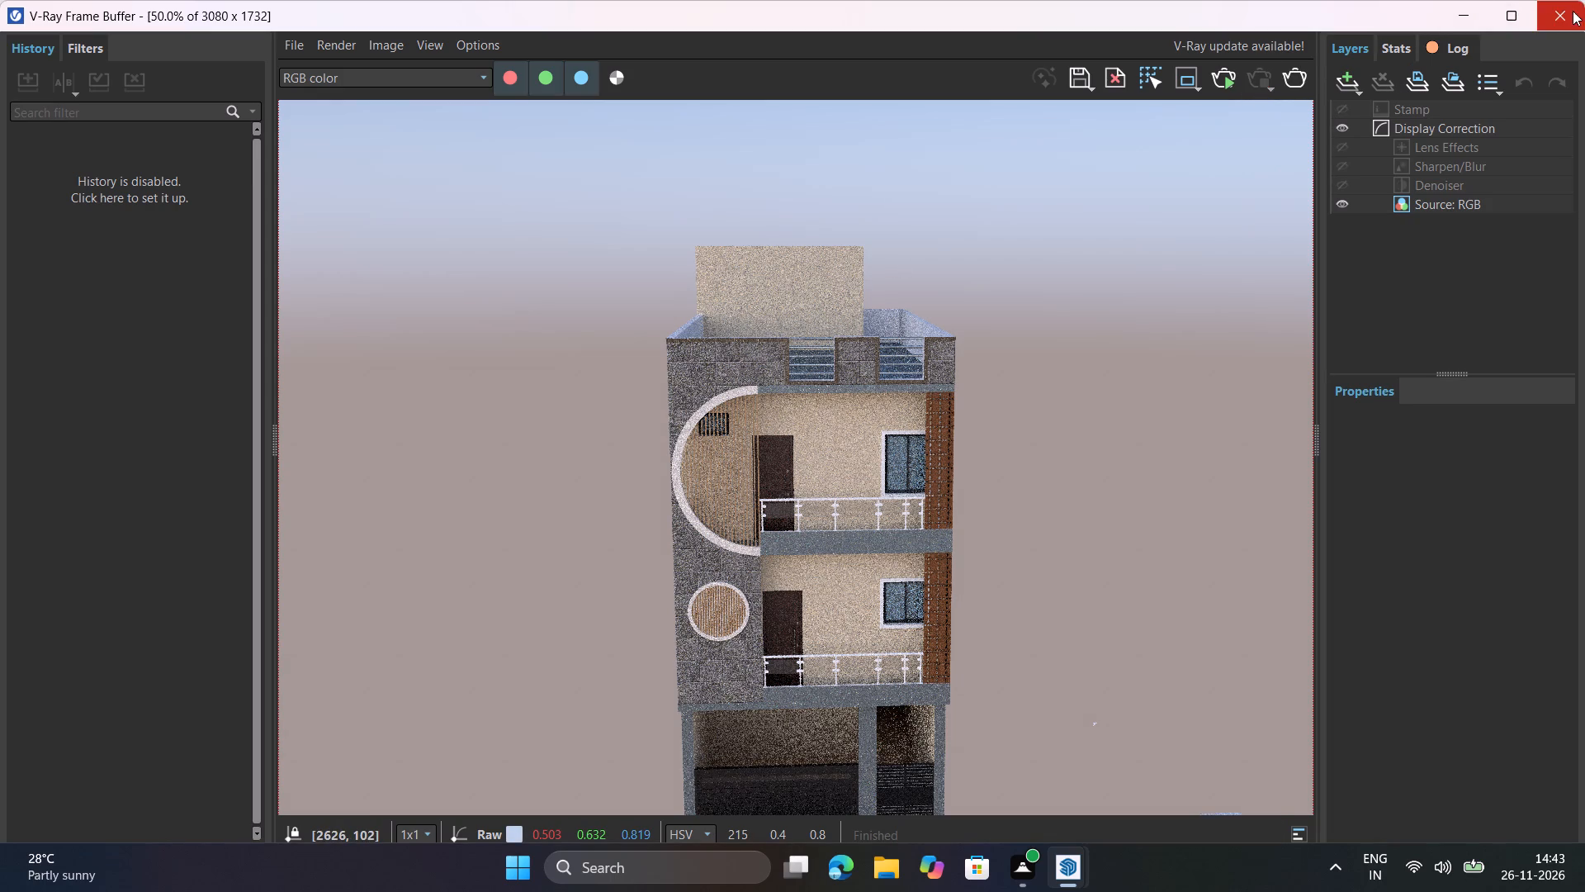
click(1575, 12)
Frame the house's complete front elevation, from the entrance ramp and steps to the roof, and start a V-Ray render.
scroll(1004, 463, down, 1)
middle_drag(1002, 462, 997, 249)
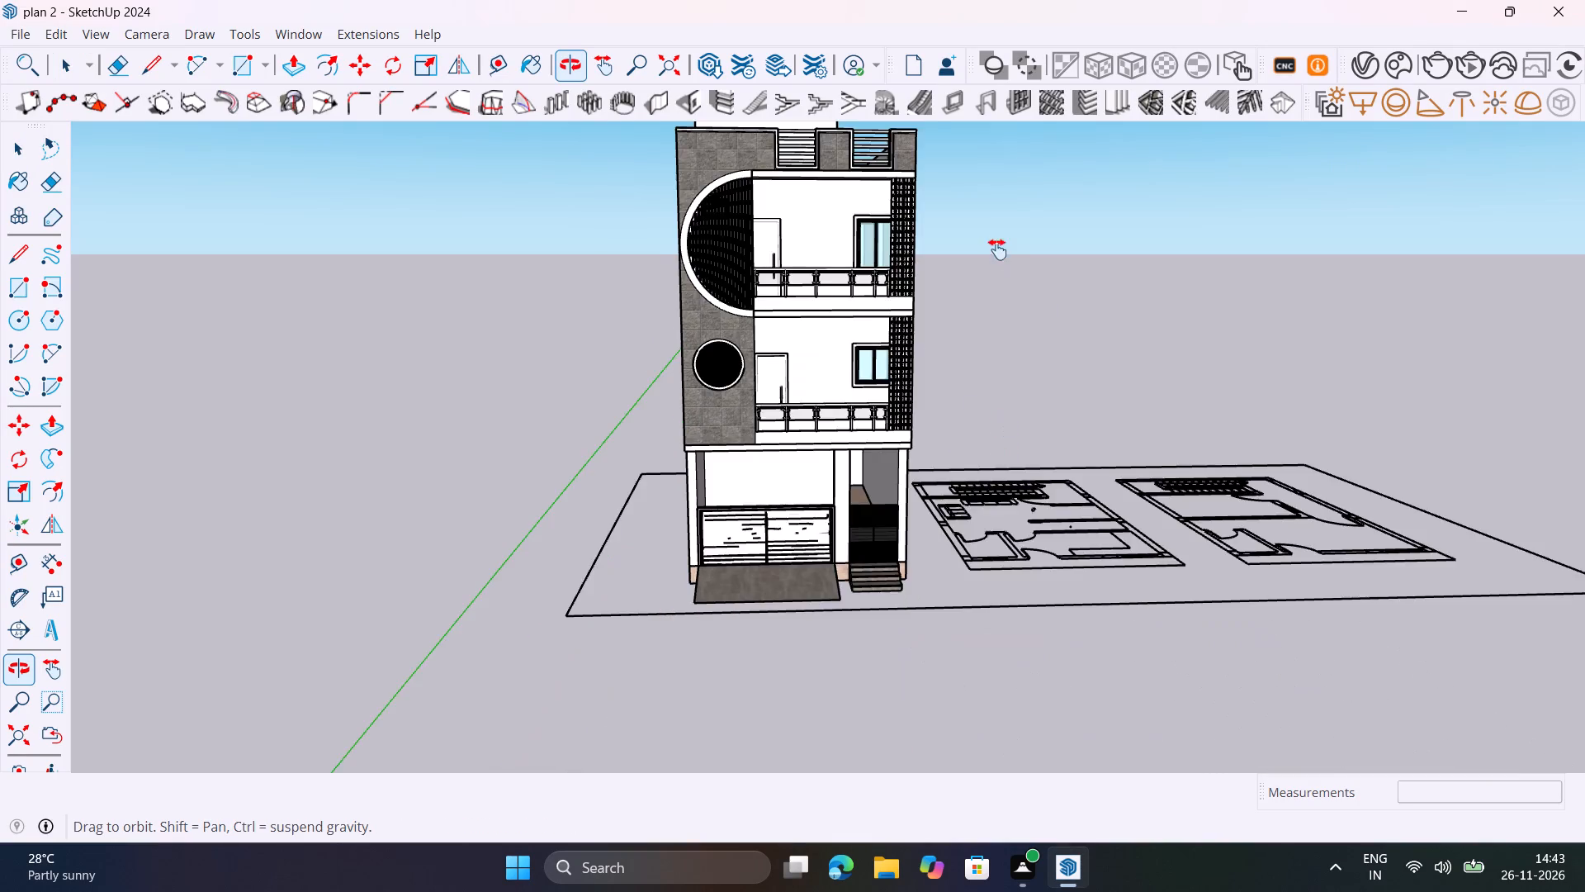
middle_drag(997, 249, 988, 306)
scroll(951, 349, up, 1)
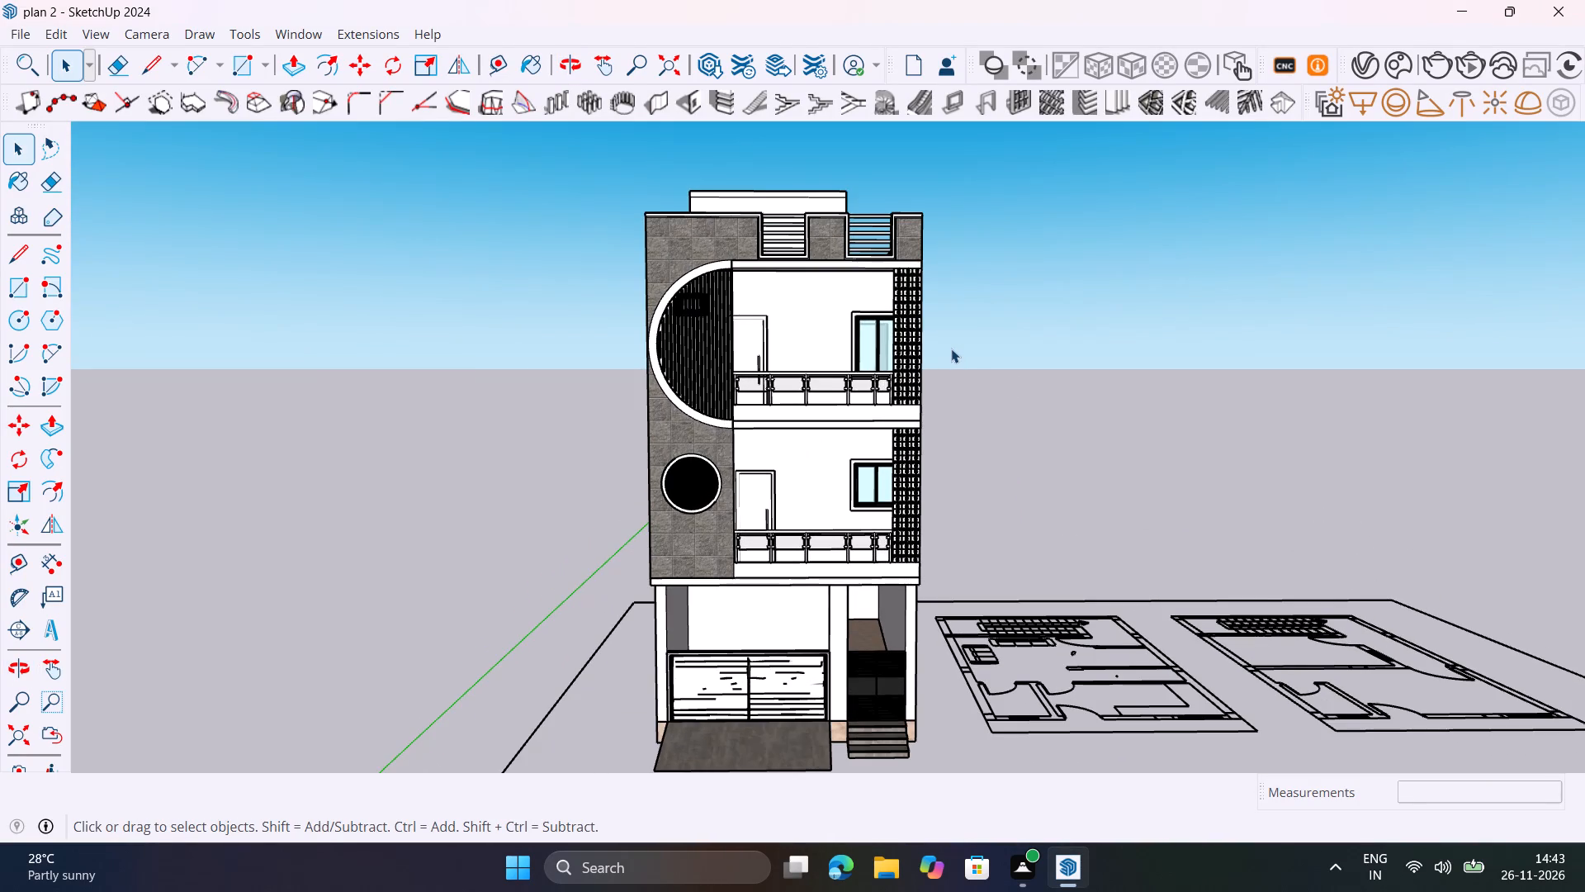
shift+middle_drag(954, 352, 996, 321)
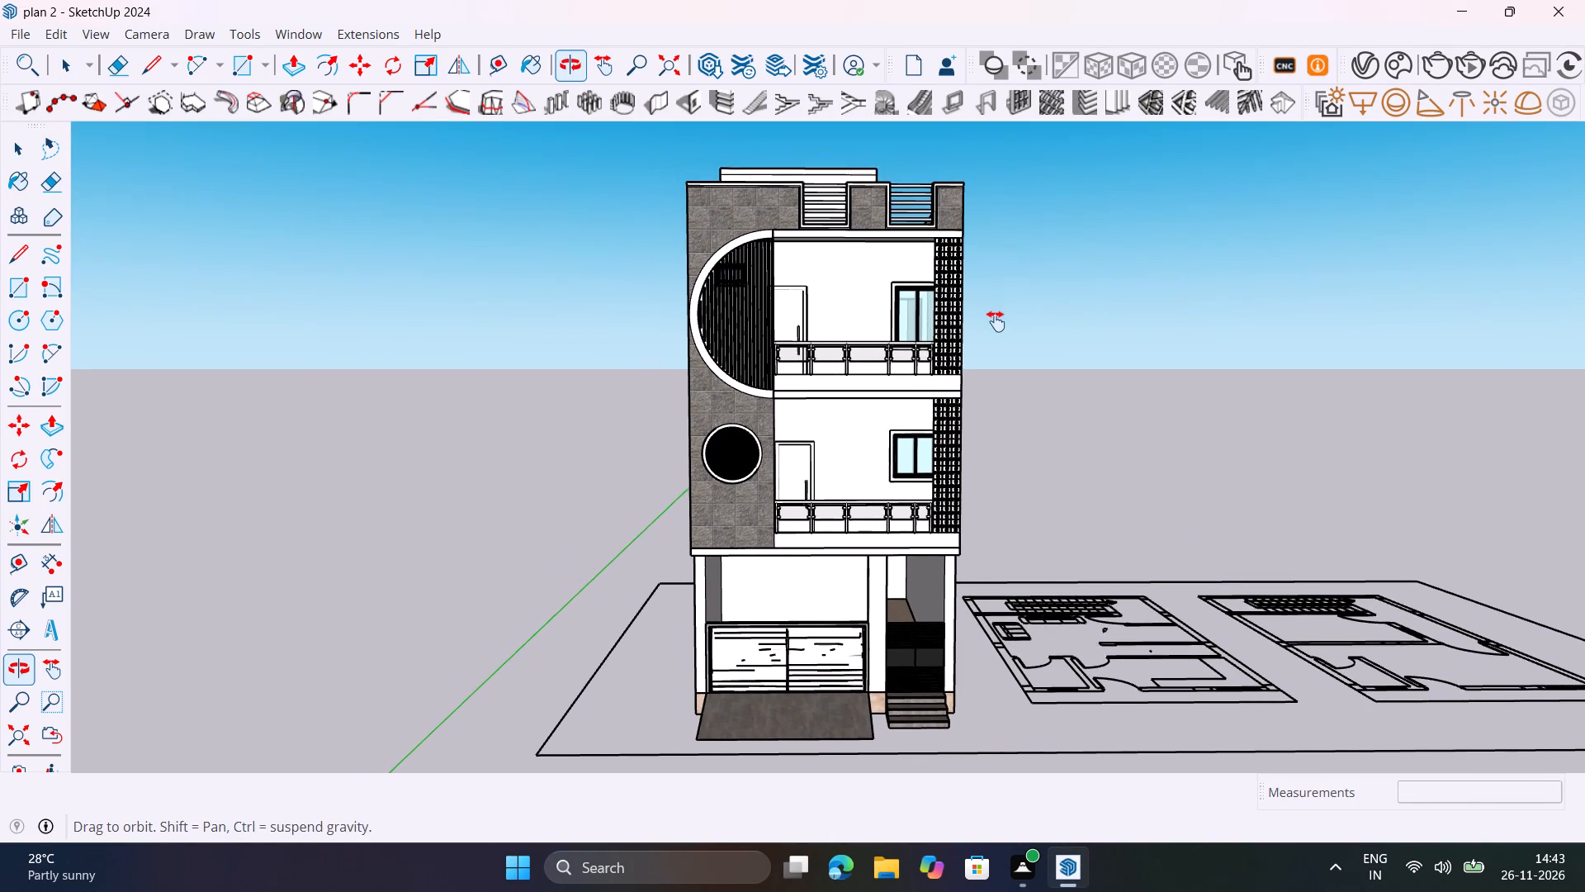
shift+middle_drag(996, 321, 993, 315)
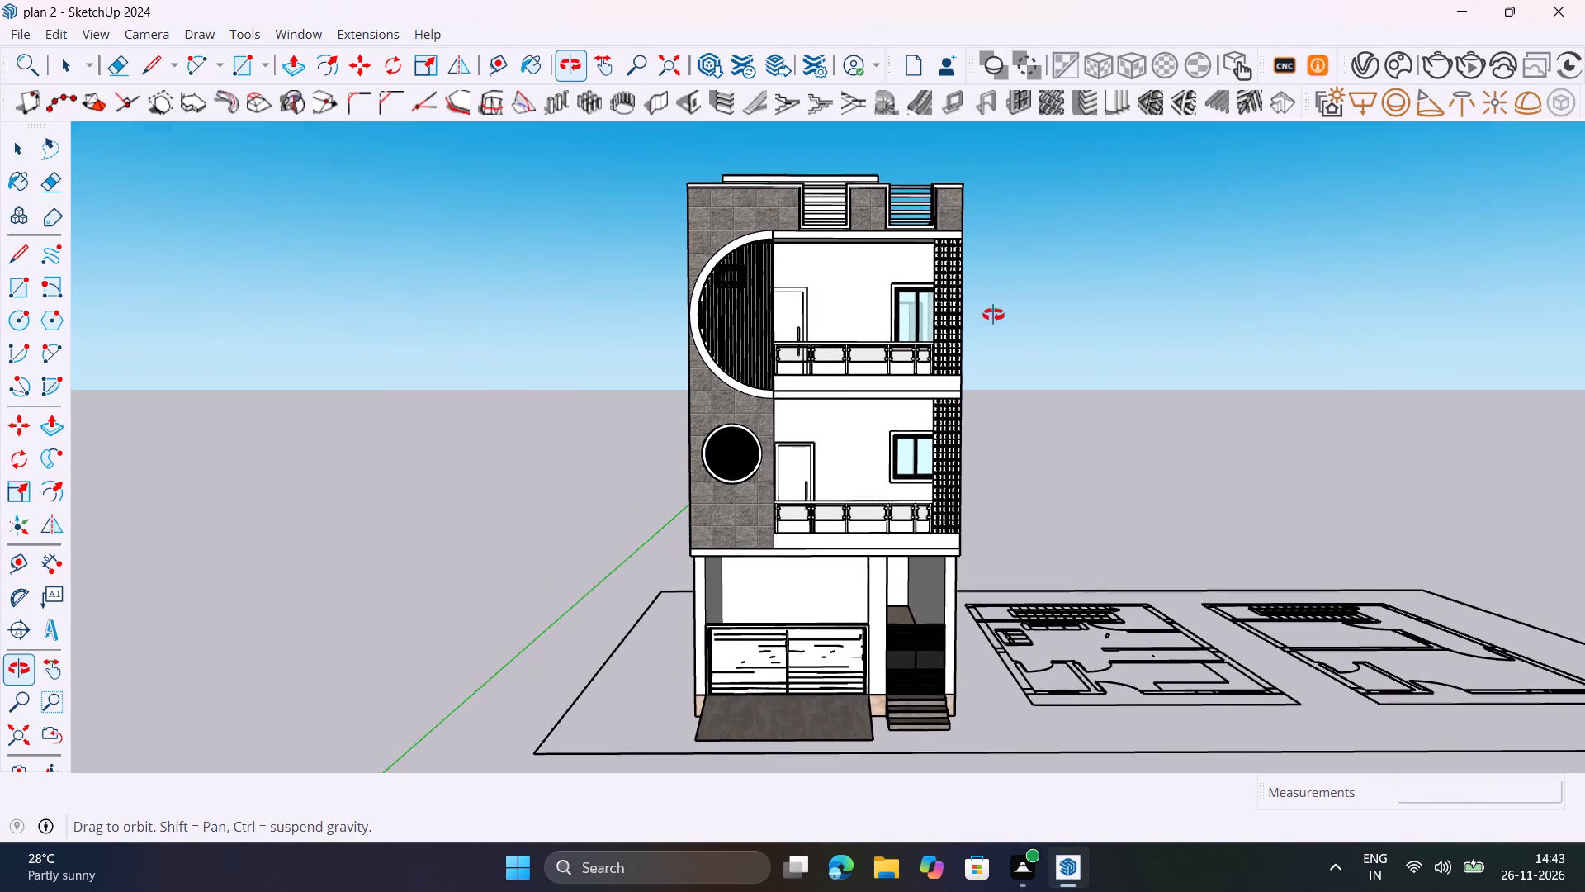
shift+middle_drag(993, 315, 991, 316)
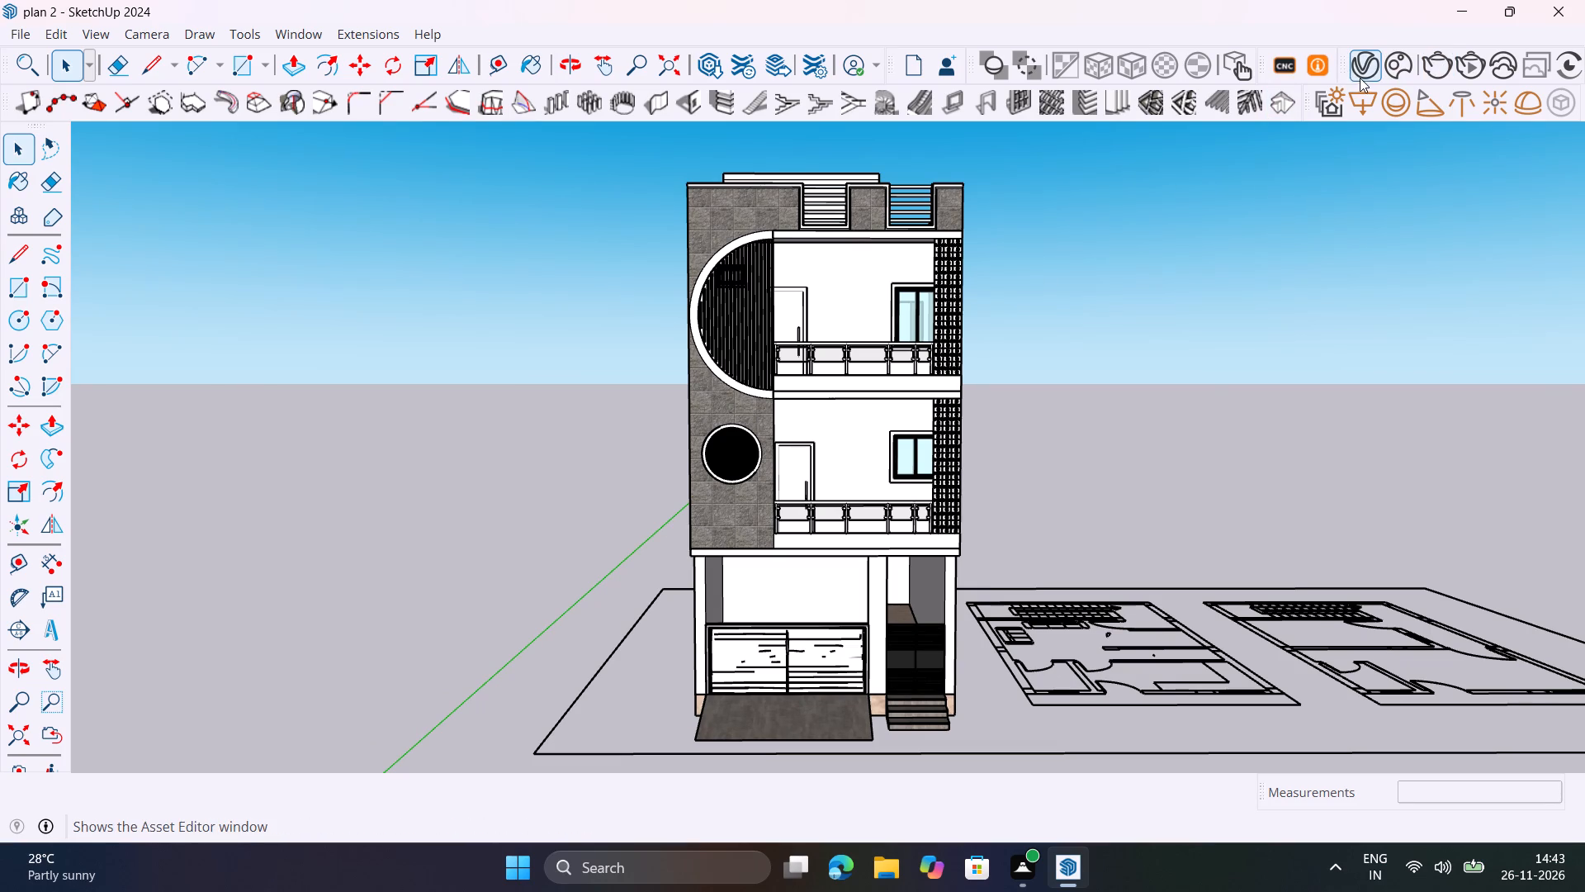
click(1360, 78)
click(1437, 126)
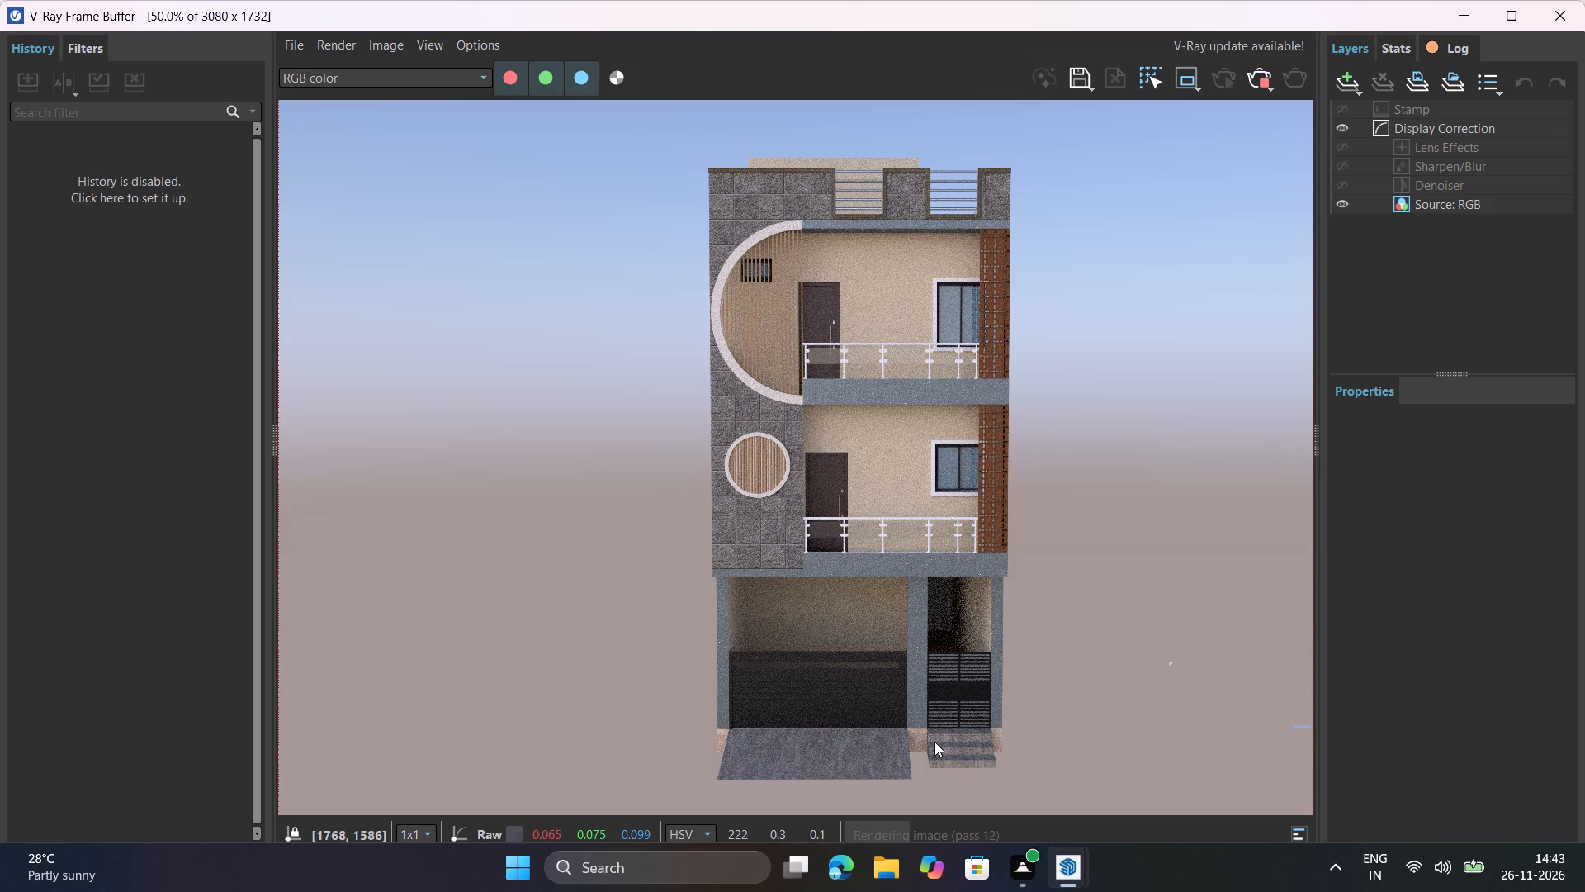
Examine the progressing front-view render, checking the ground-floor gates and ramp, parapet stone, balconies, windows and overall facade.
scroll(944, 777, up, 1)
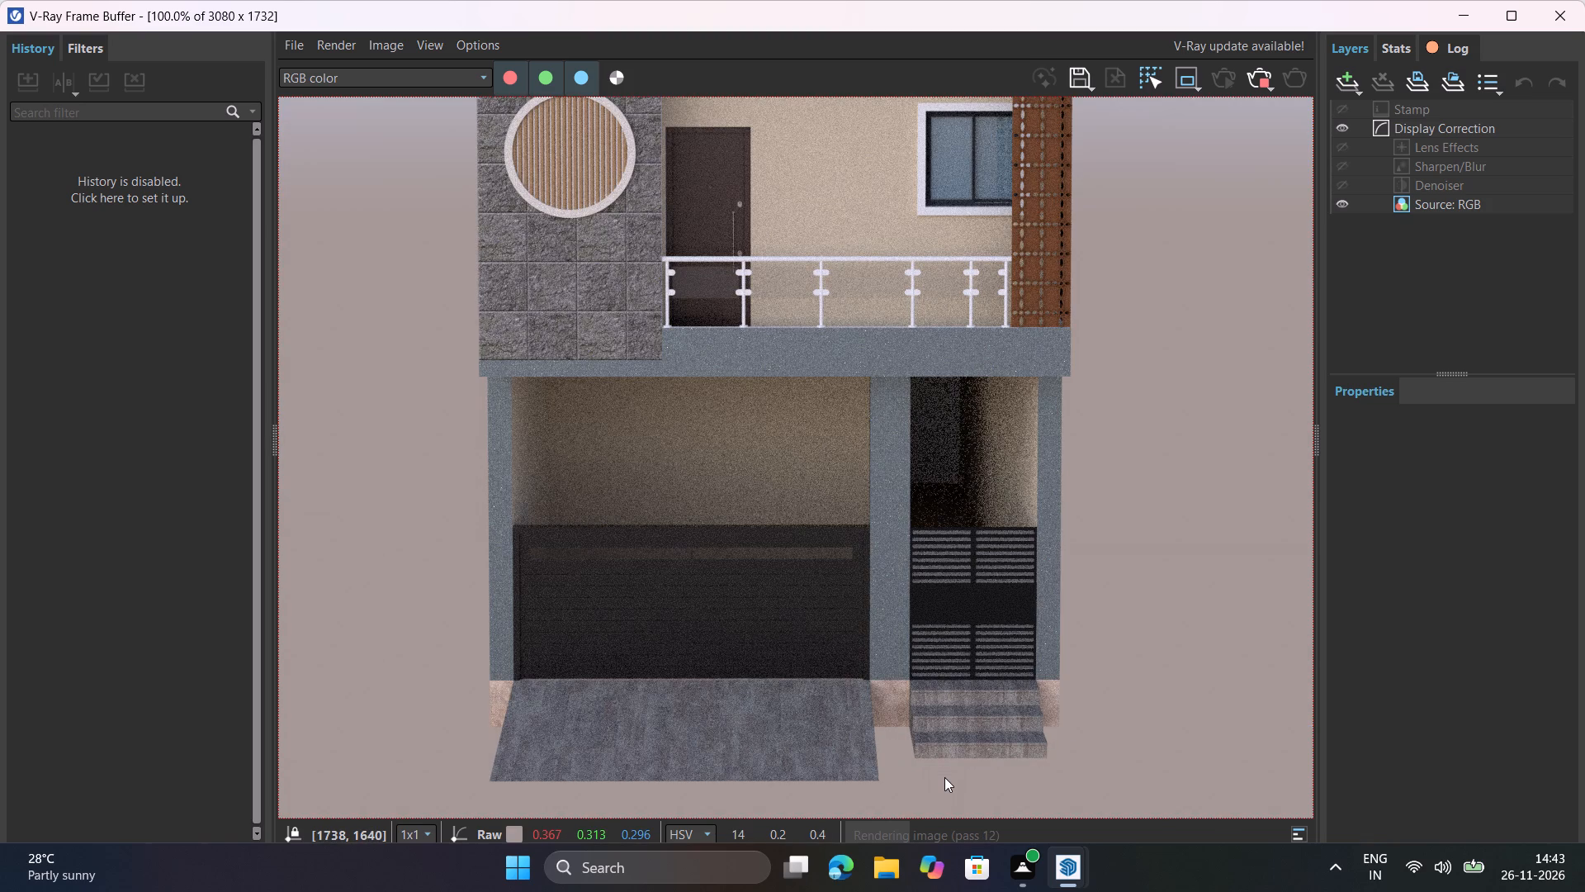
scroll(944, 777, down, 1)
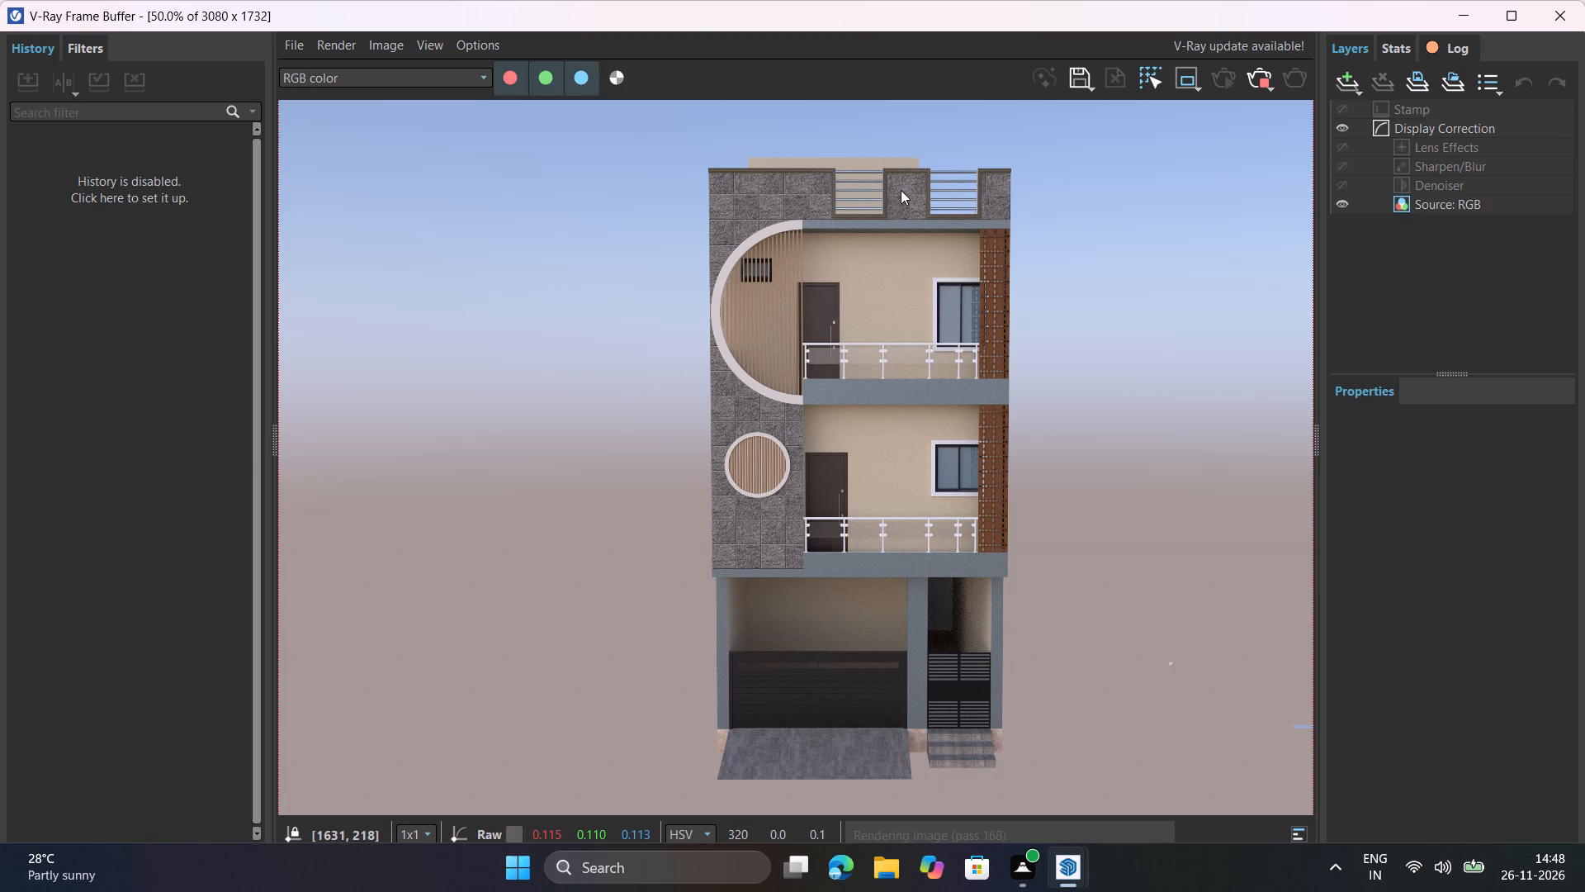
ctrl+scroll(901, 190, up, 4)
ctrl+scroll(901, 190, down, 1)
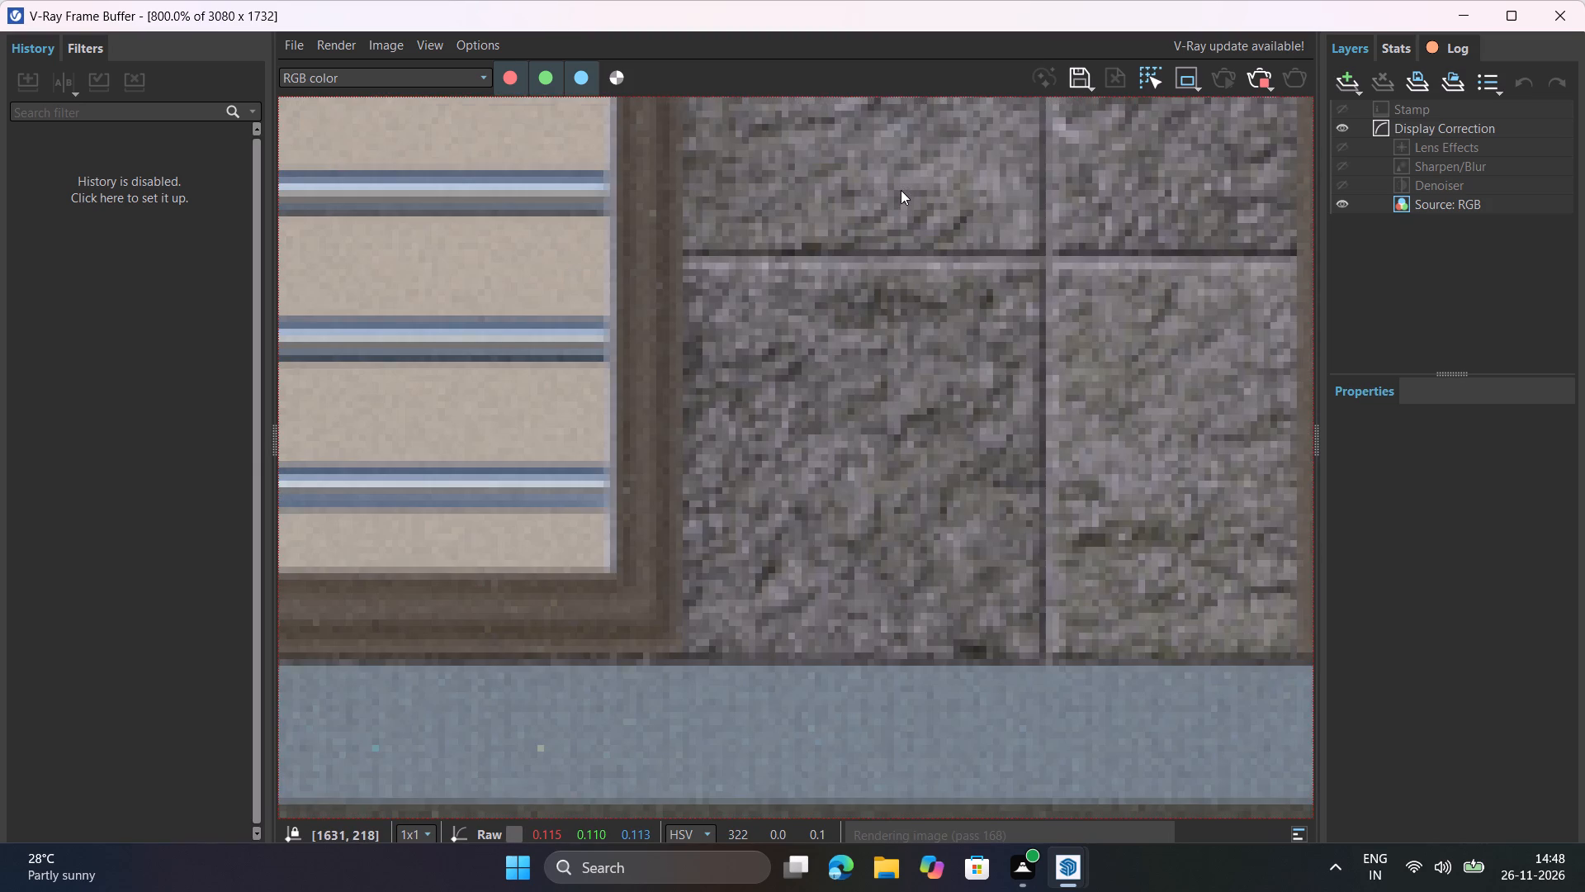
ctrl+scroll(901, 190, down, 2)
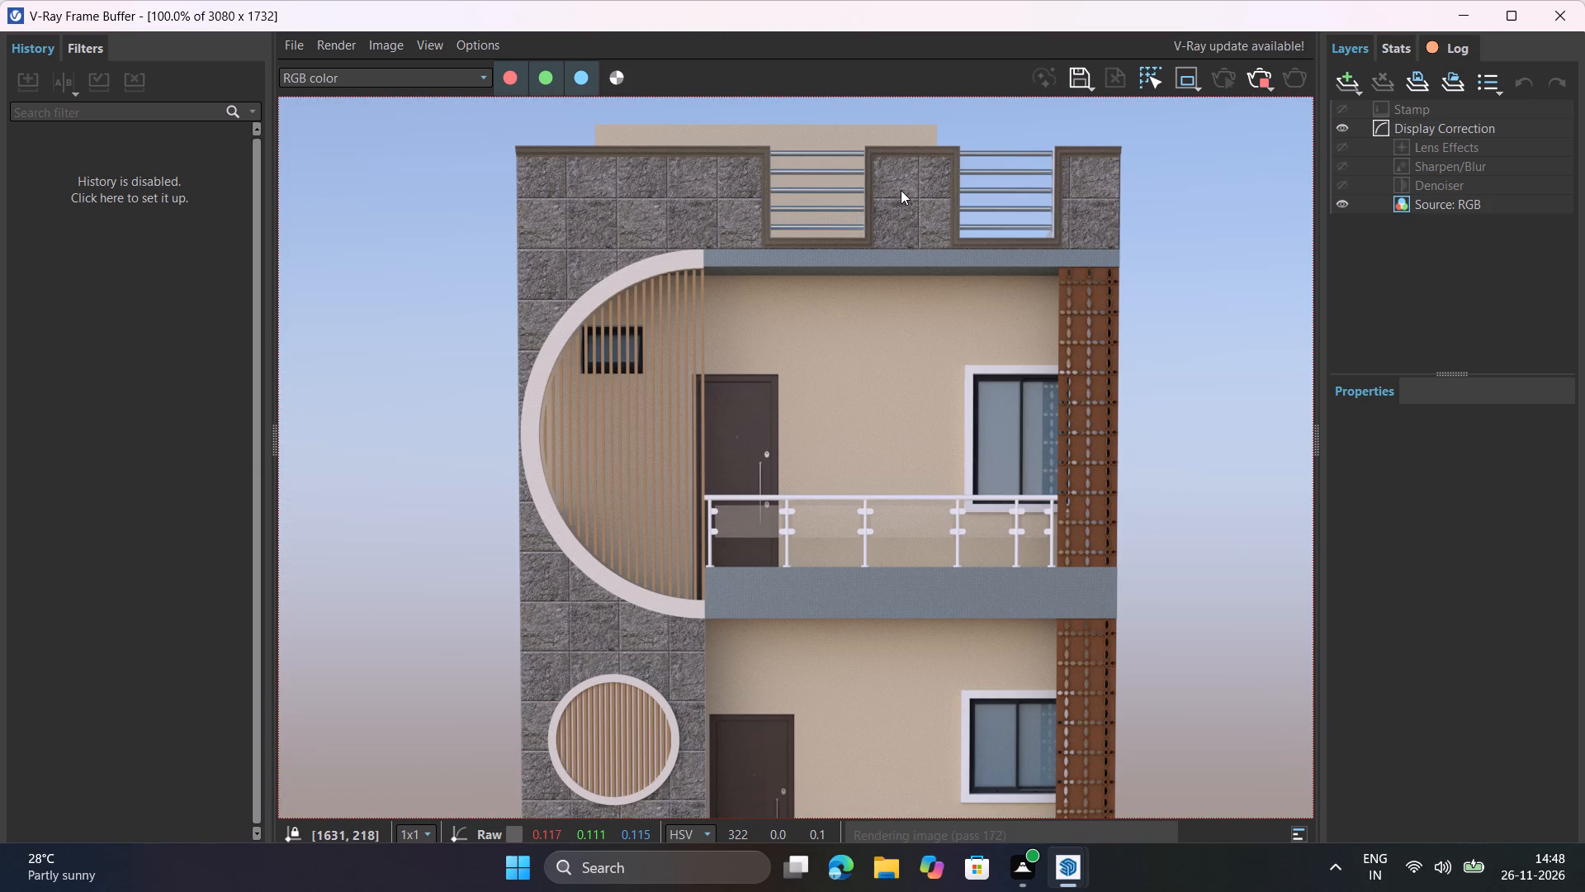
ctrl+scroll(901, 190, down, 2)
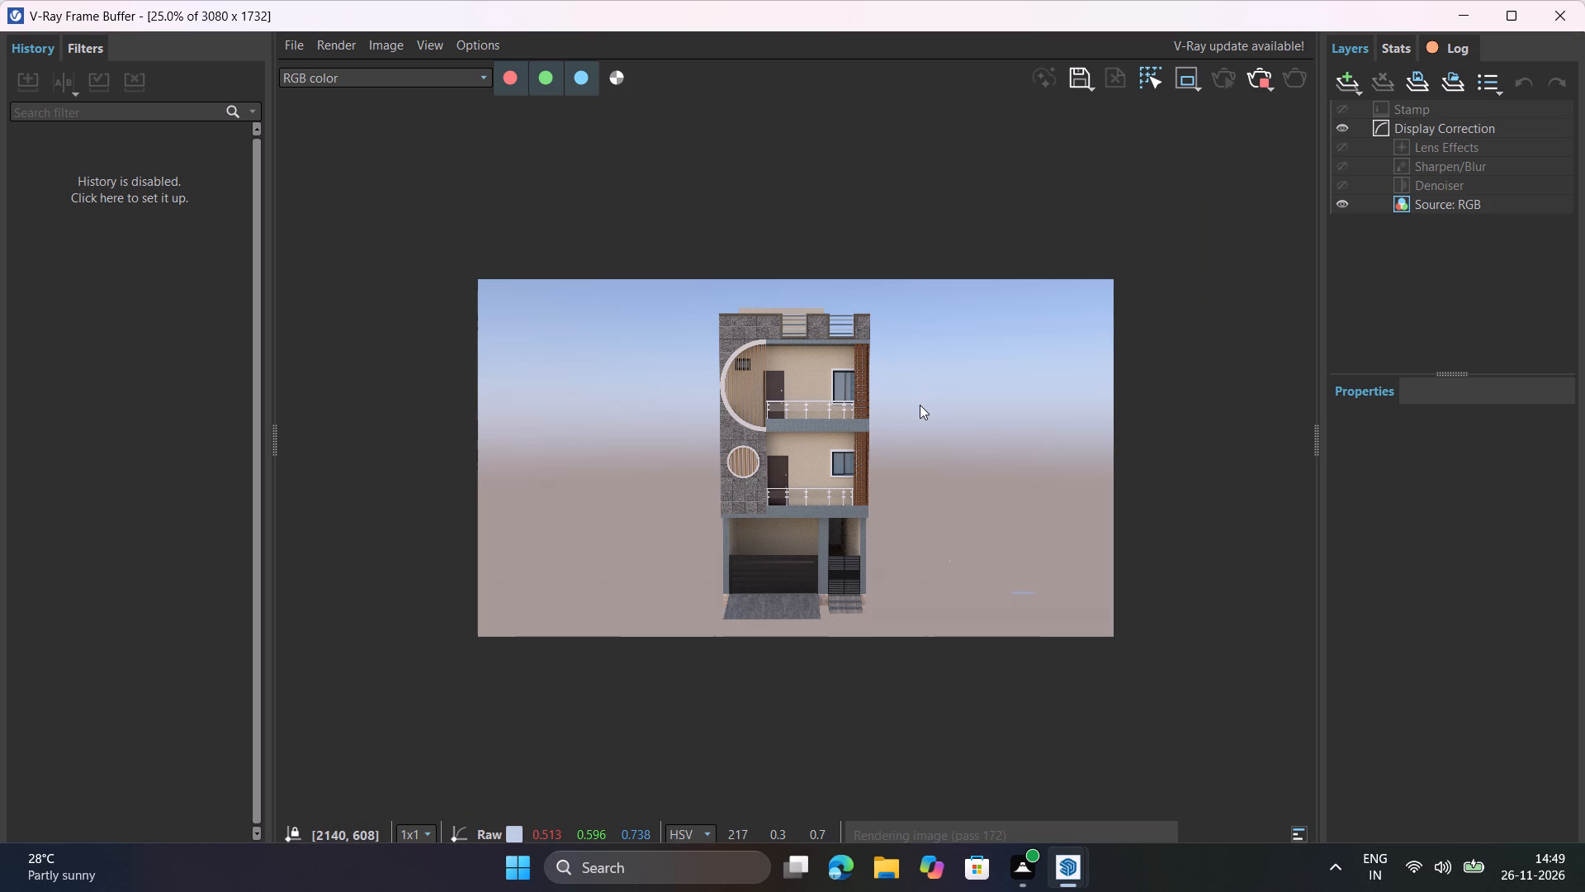
scroll(920, 405, right, 1)
scroll(920, 405, left, 1)
scroll(920, 405, right, 1)
scroll(920, 405, left, 1)
scroll(920, 405, right, 1)
scroll(920, 405, left, 1)
scroll(920, 405, right, 1)
scroll(920, 405, left, 1)
scroll(920, 405, right, 1)
scroll(920, 405, left, 2)
ctrl+scroll(920, 405, up, 2)
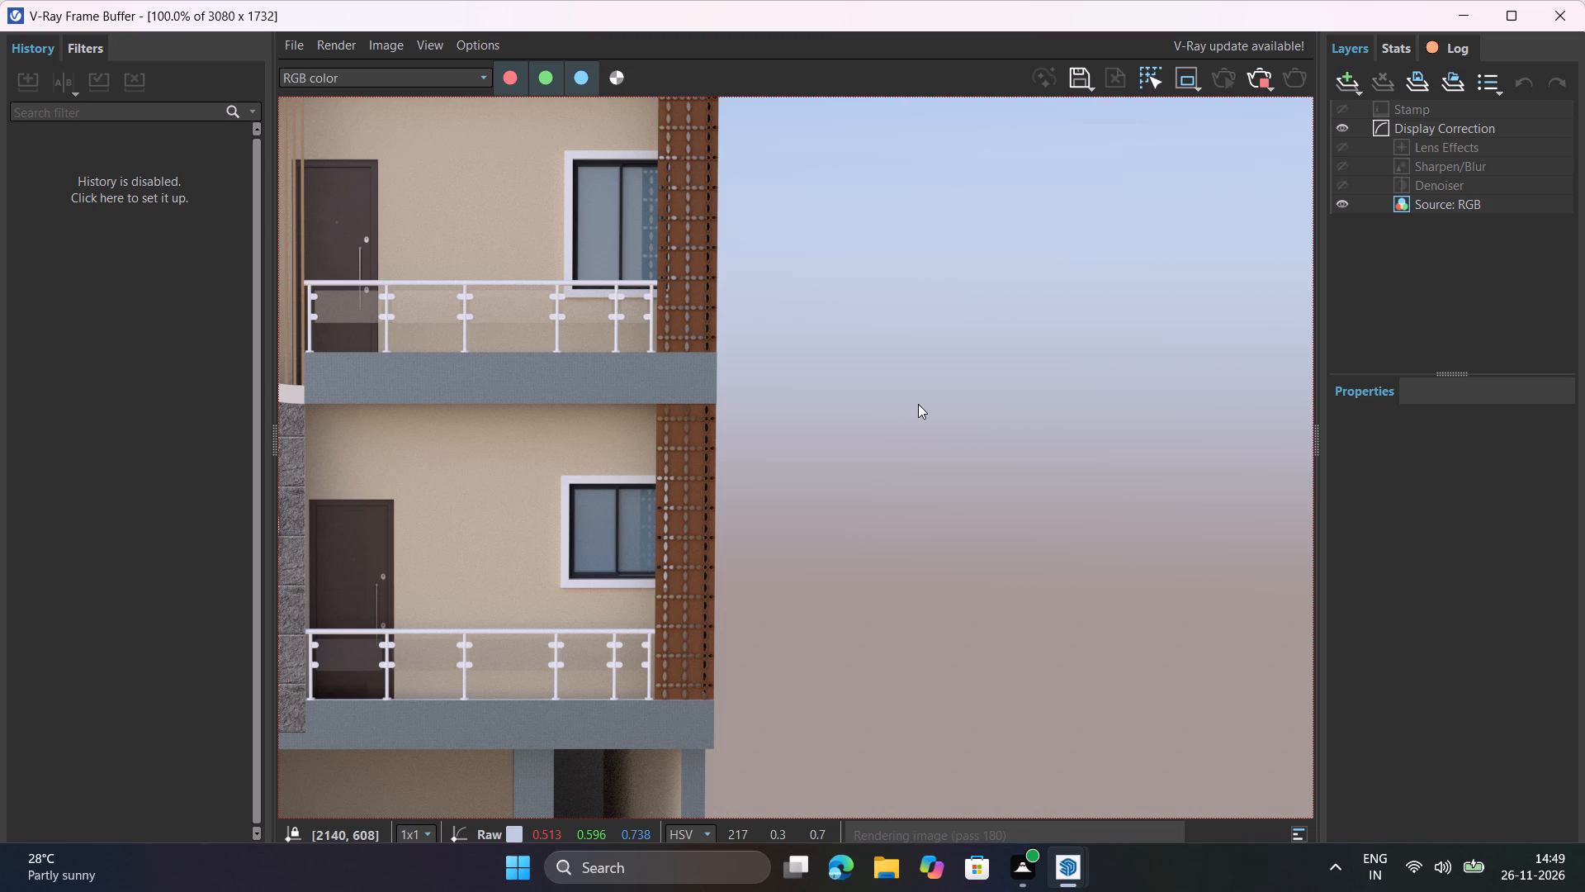
middle_drag(556, 610, 894, 558)
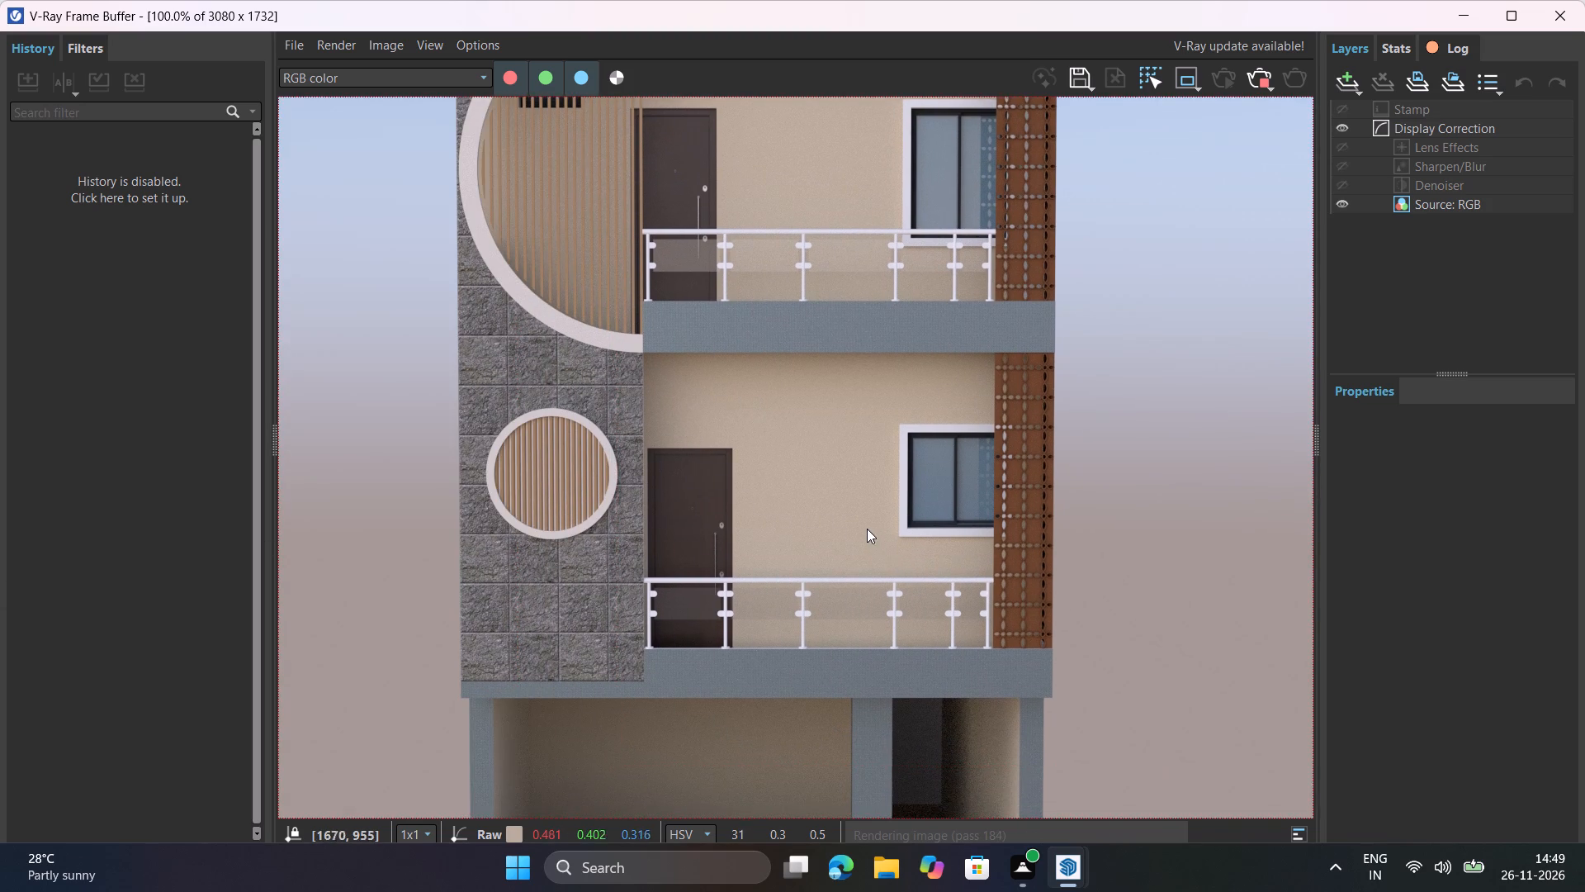
scroll(867, 529, down, 1)
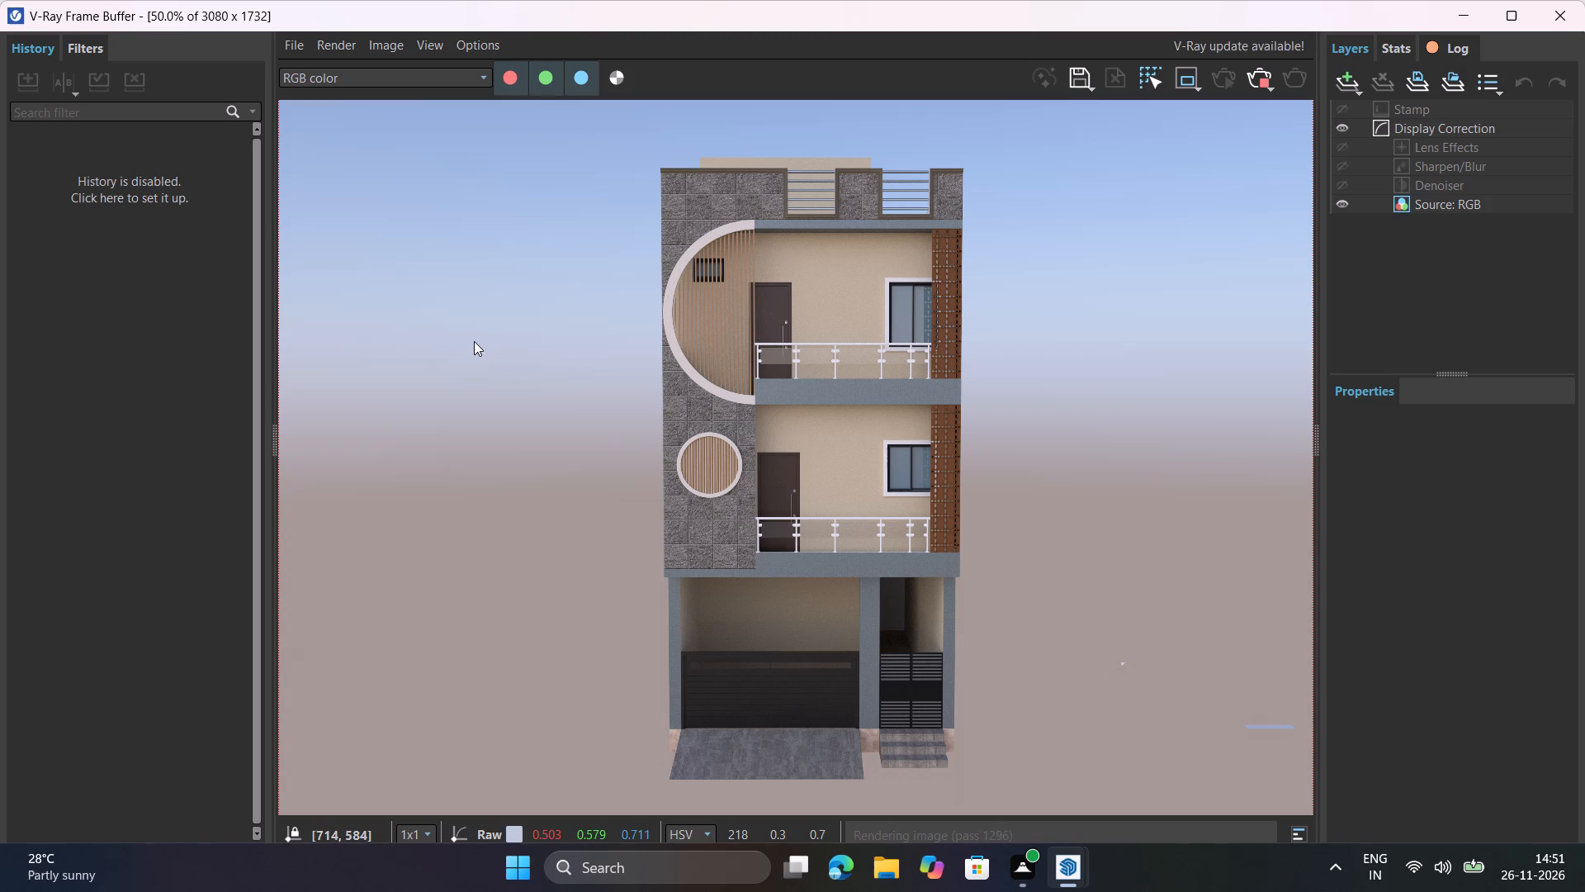
Launch another application through Windows search while the front-view render continues.
click(651, 876)
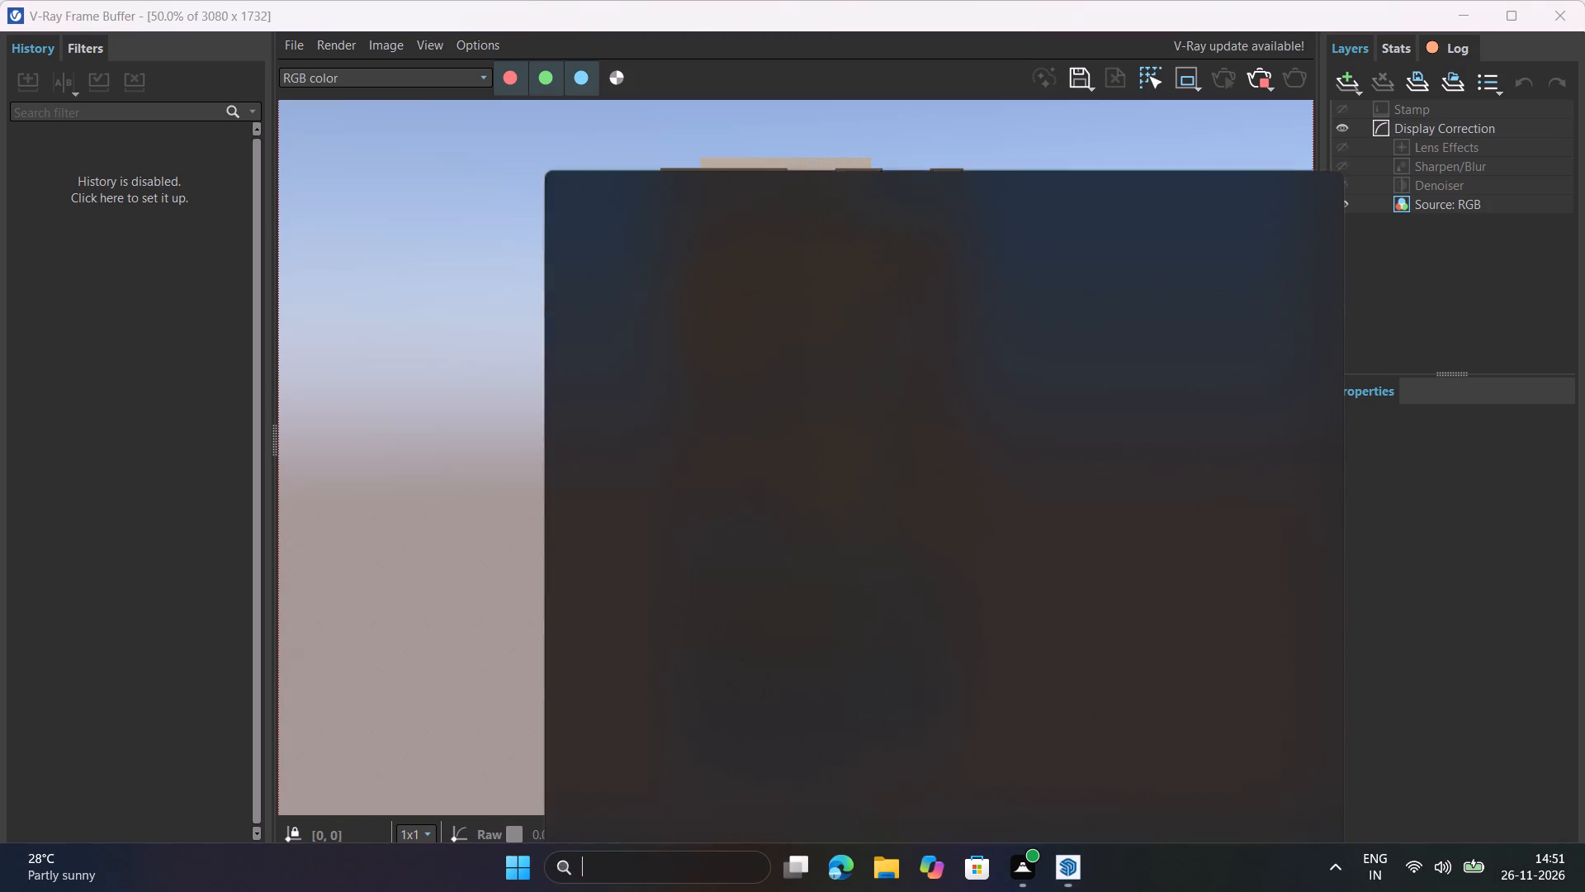
click(698, 241)
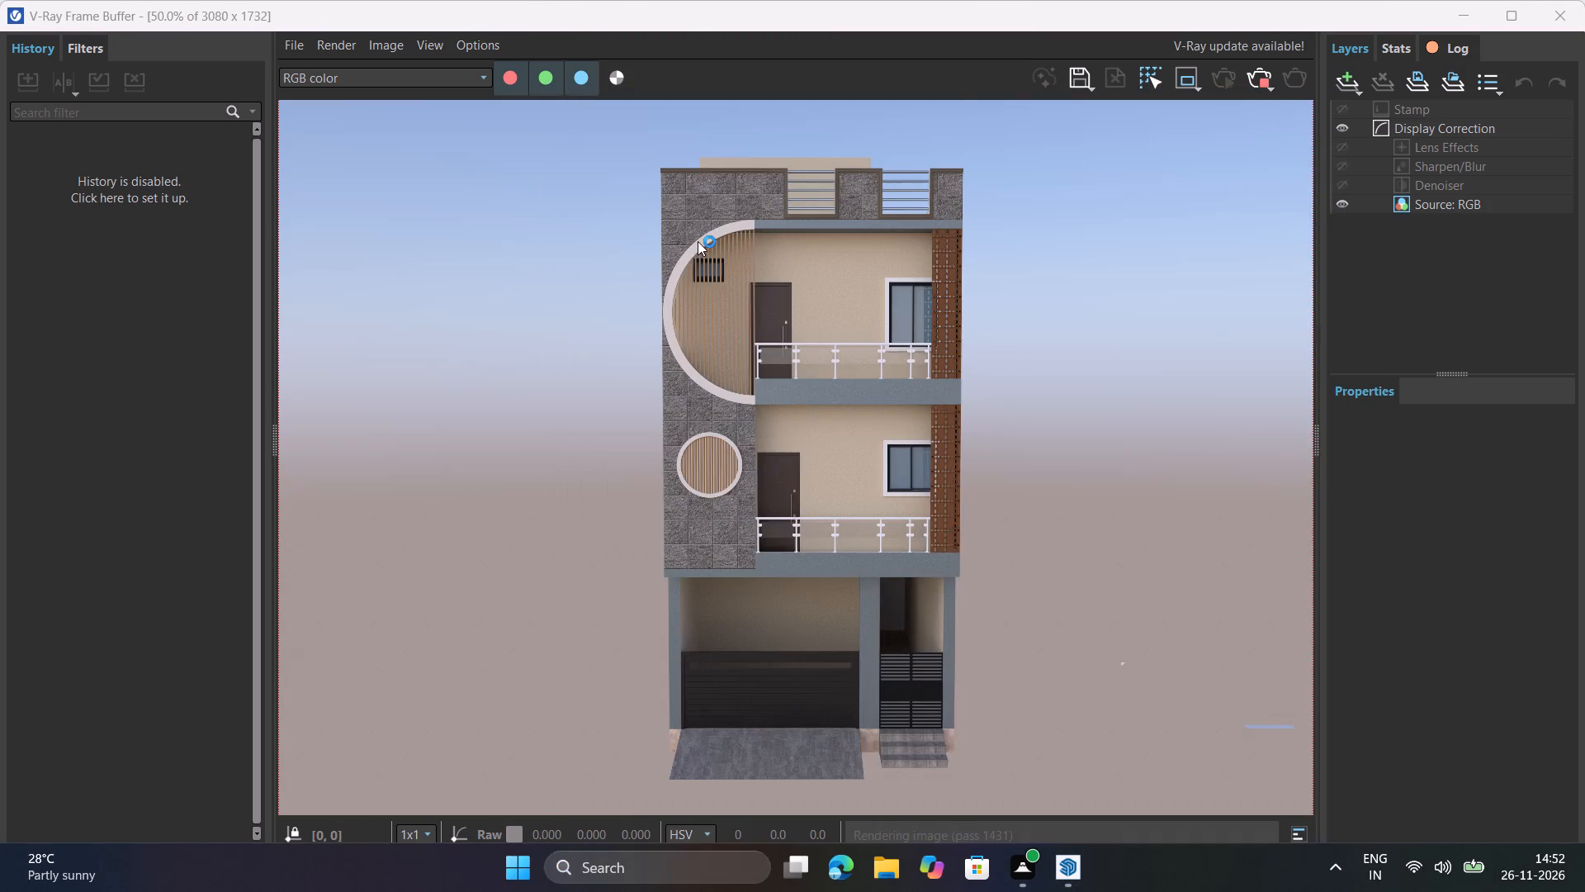
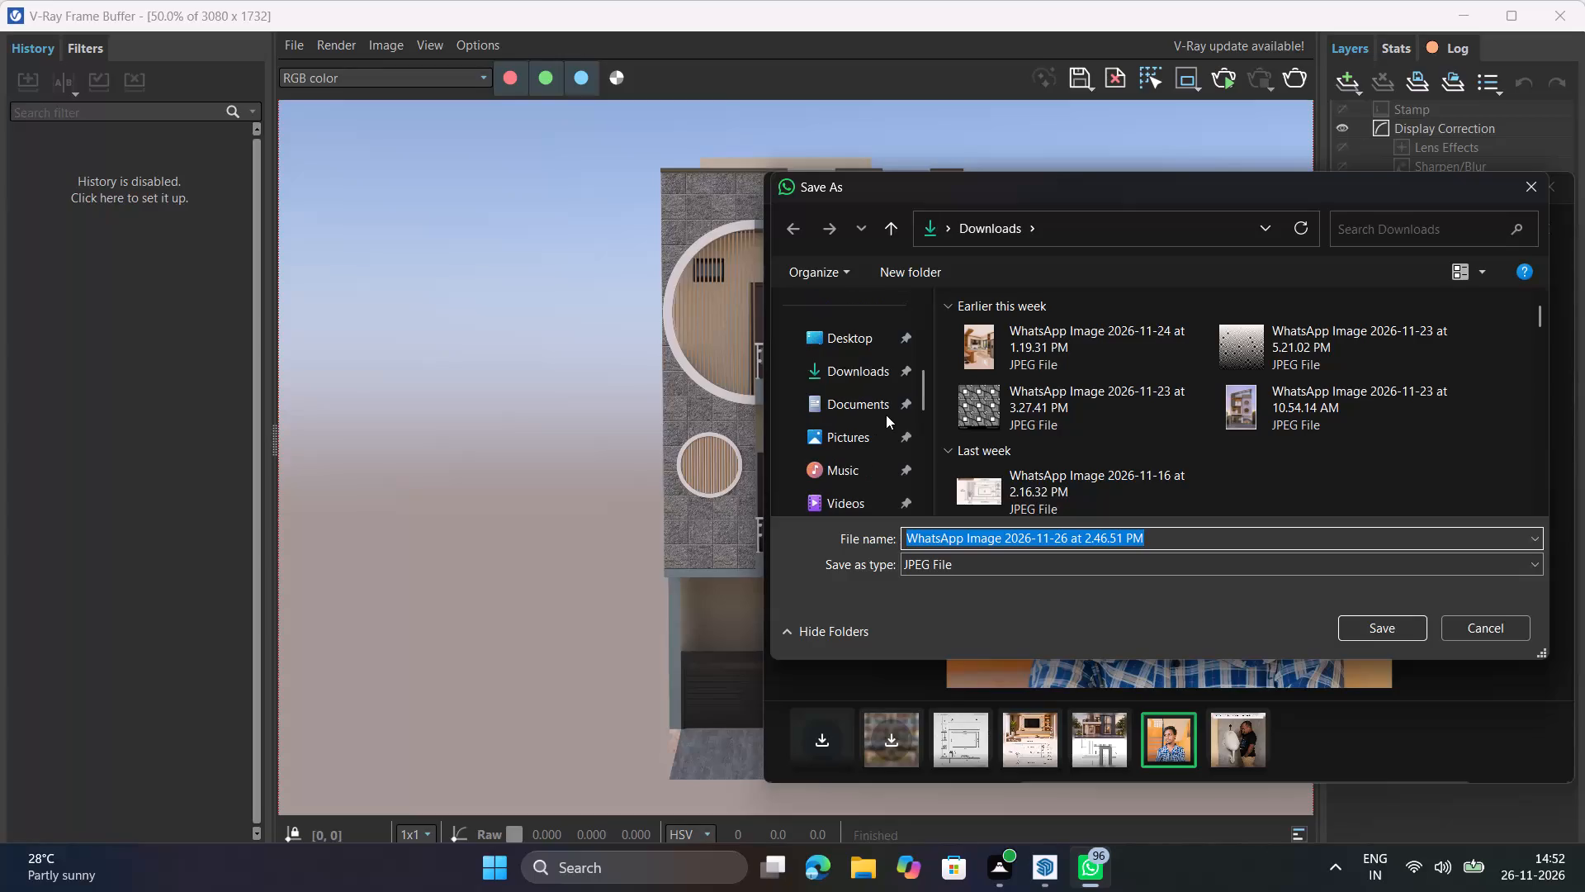
Choose the Downloads folder as the location for saving the WhatsApp image as a JPEG file.
click(885, 377)
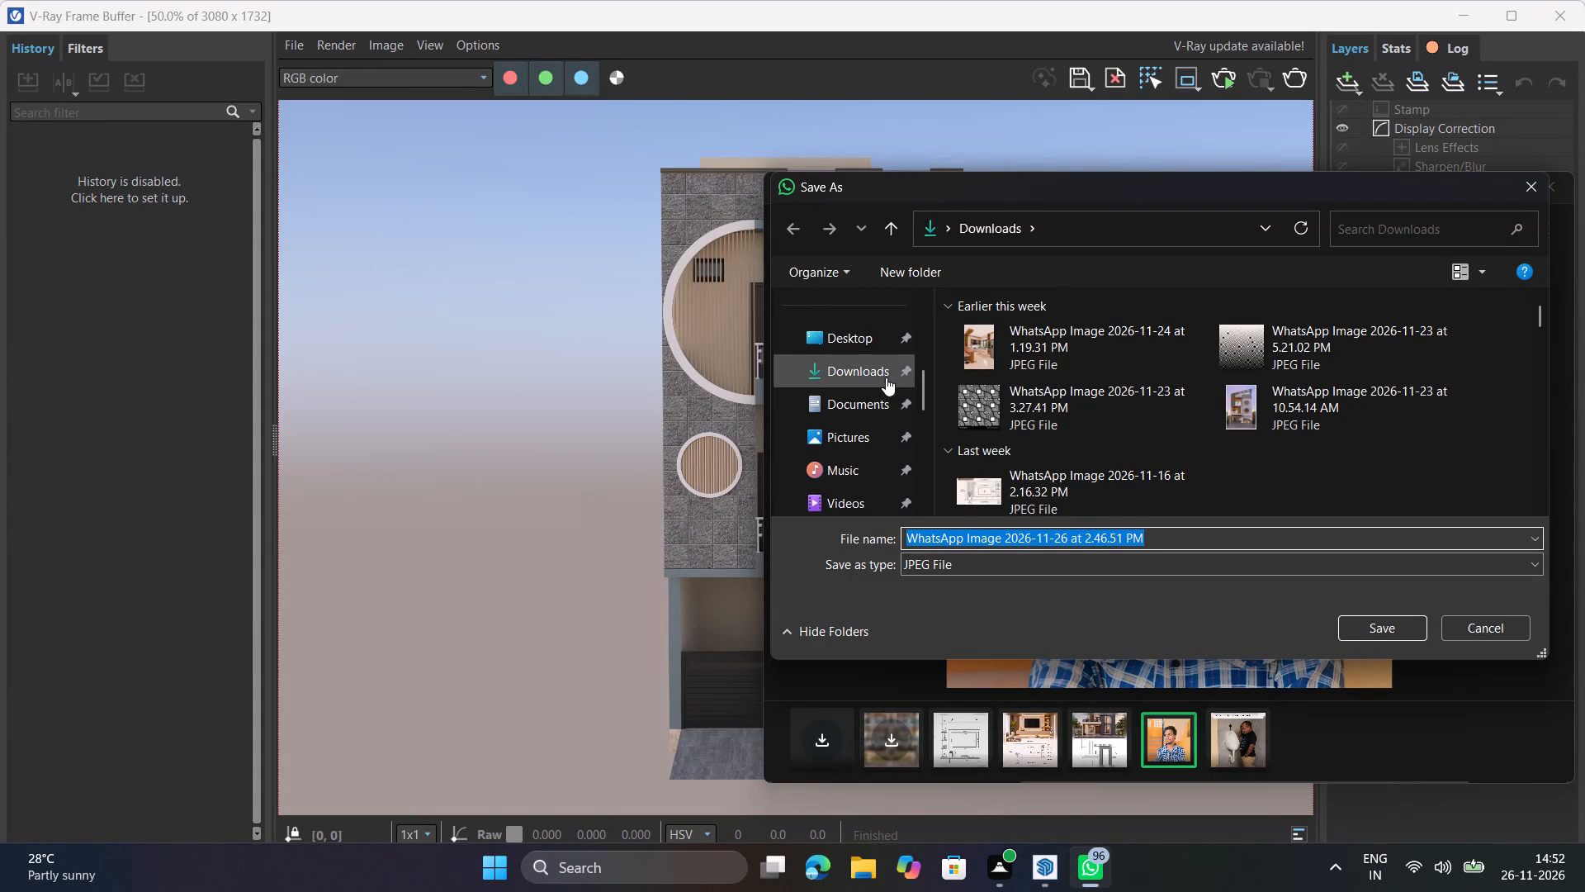
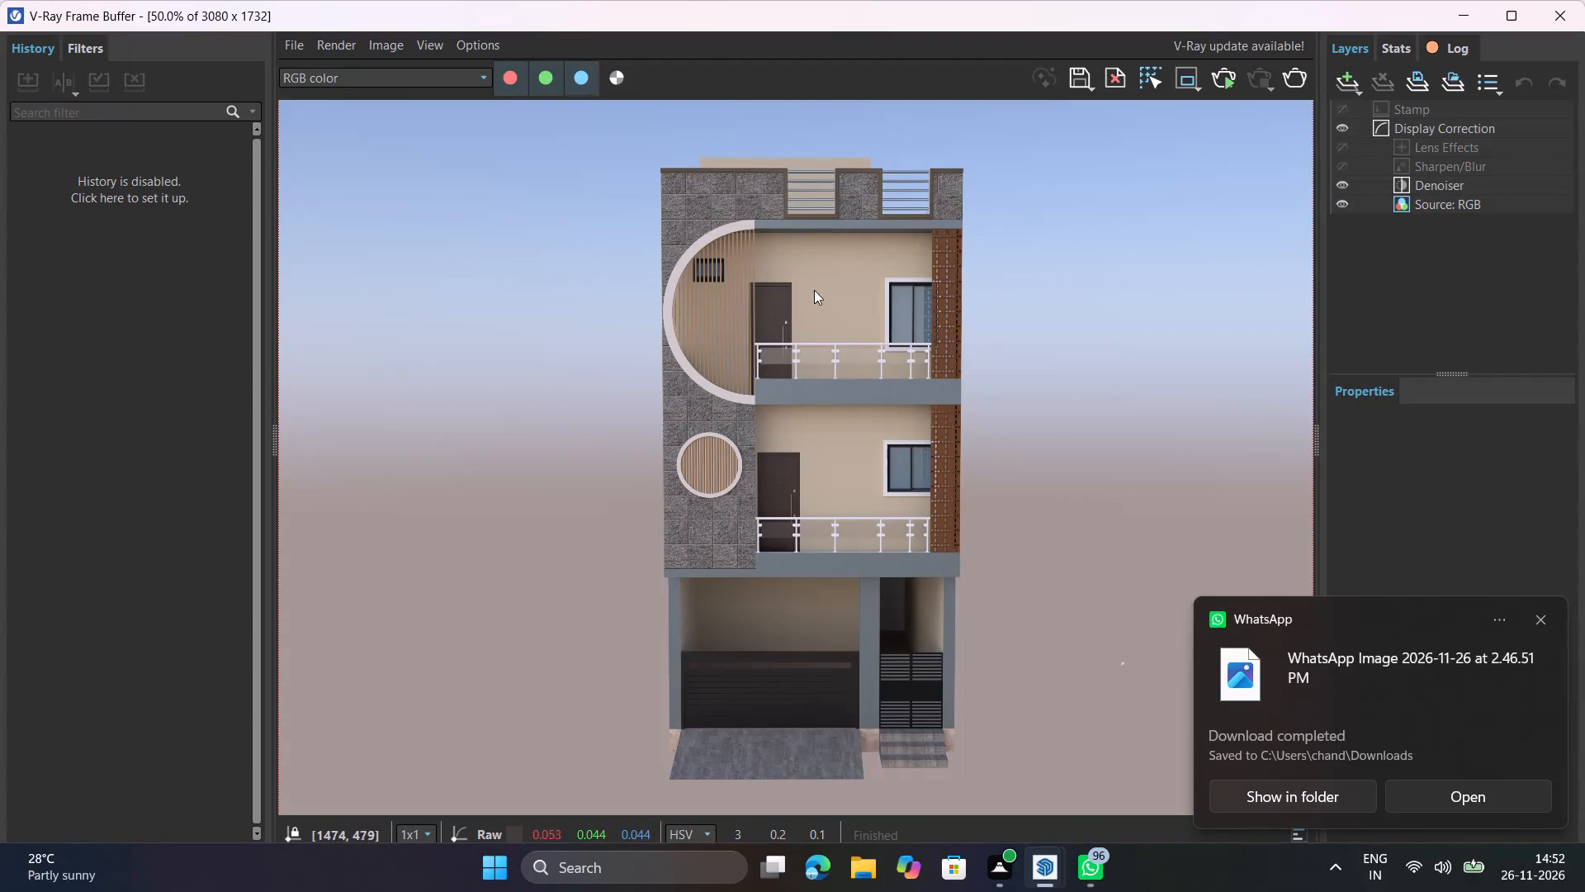
Dismiss the download notification and examine the finished front render up close, from the upper balconies to the ground-floor entrance.
scroll(884, 264, up, 1)
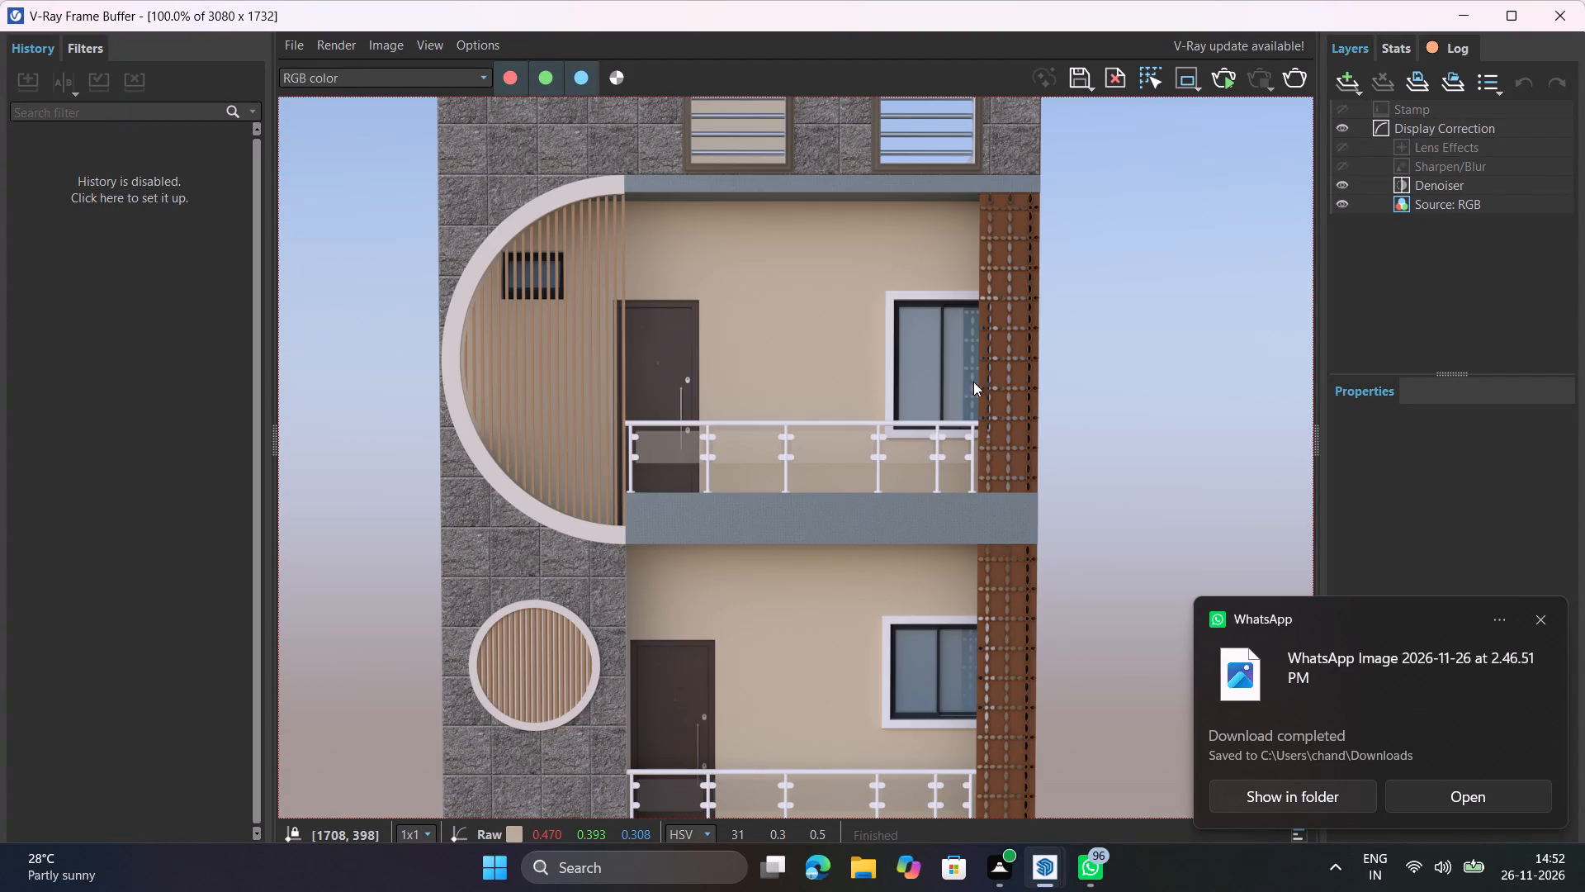
click(1539, 618)
scroll(876, 507, down, 1)
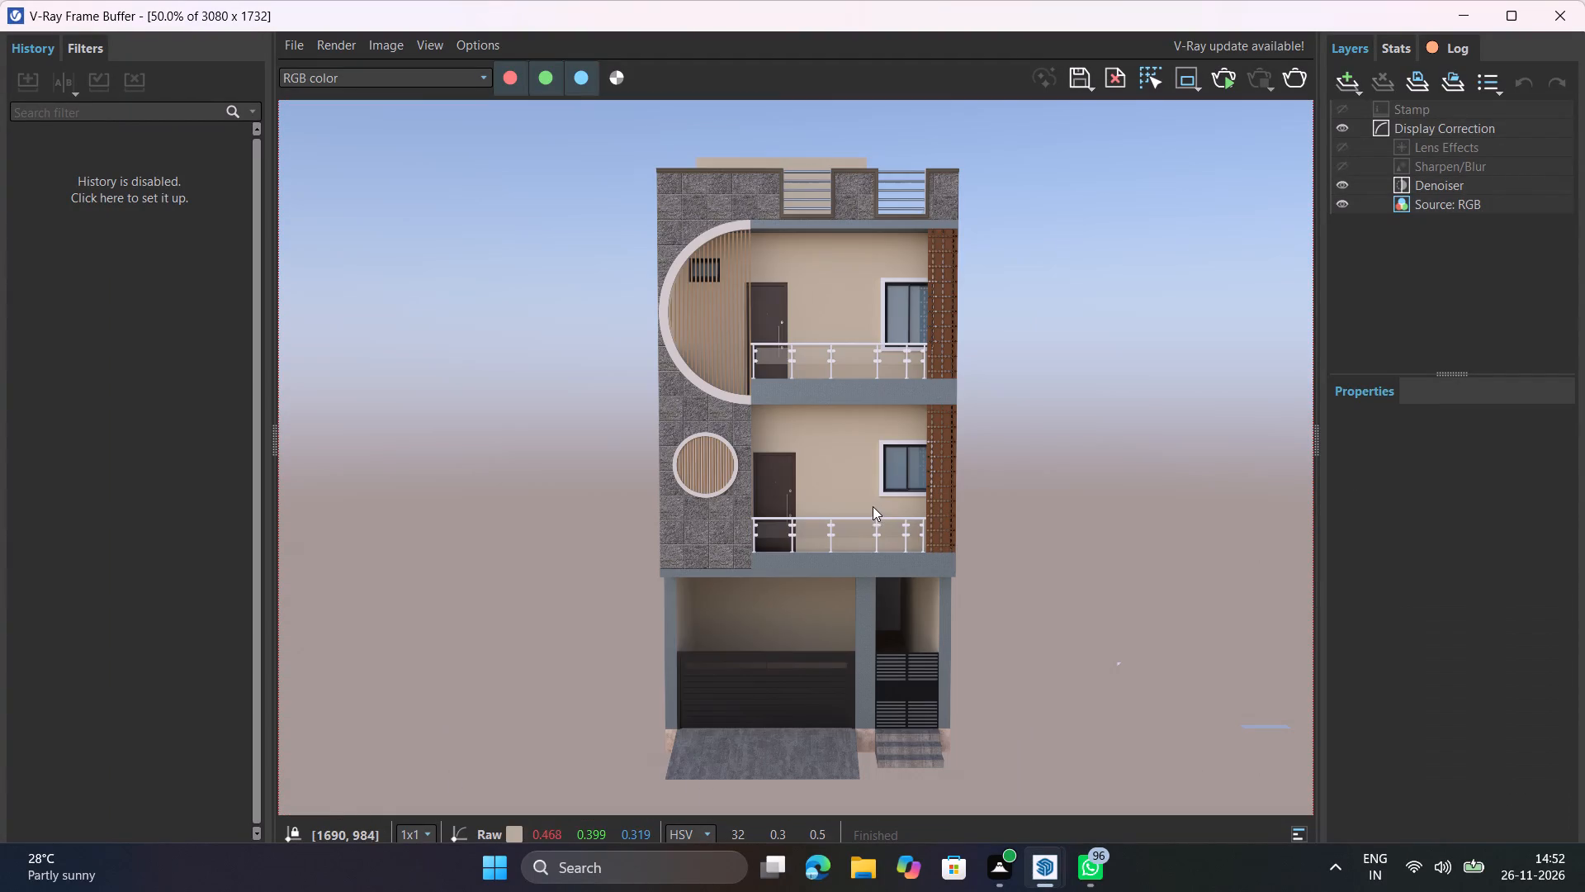
scroll(878, 652, up, 2)
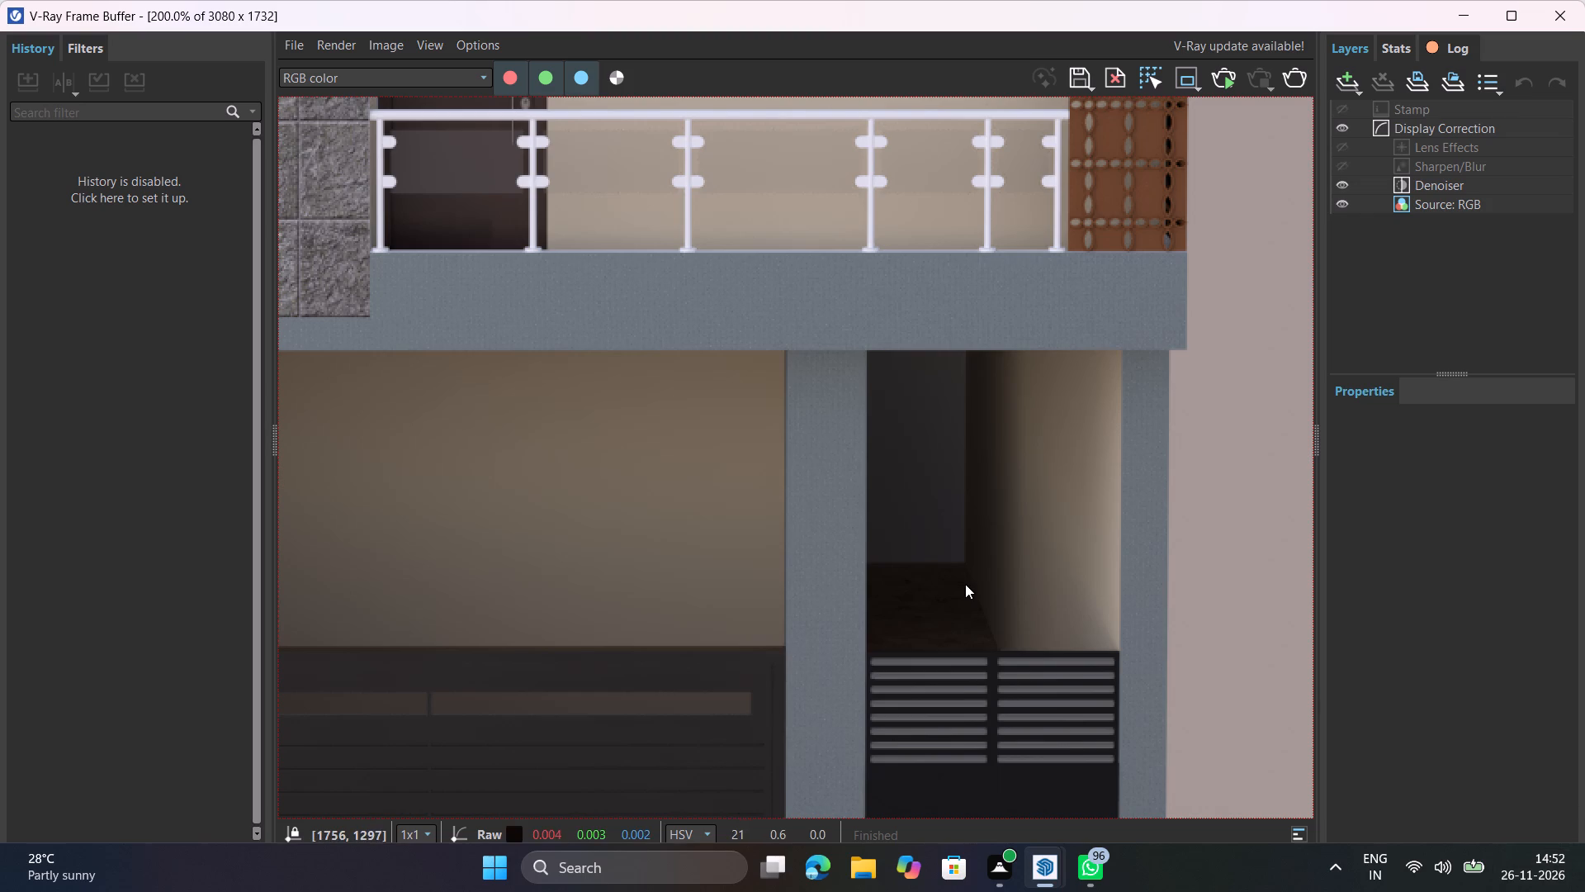
scroll(965, 584, down, 2)
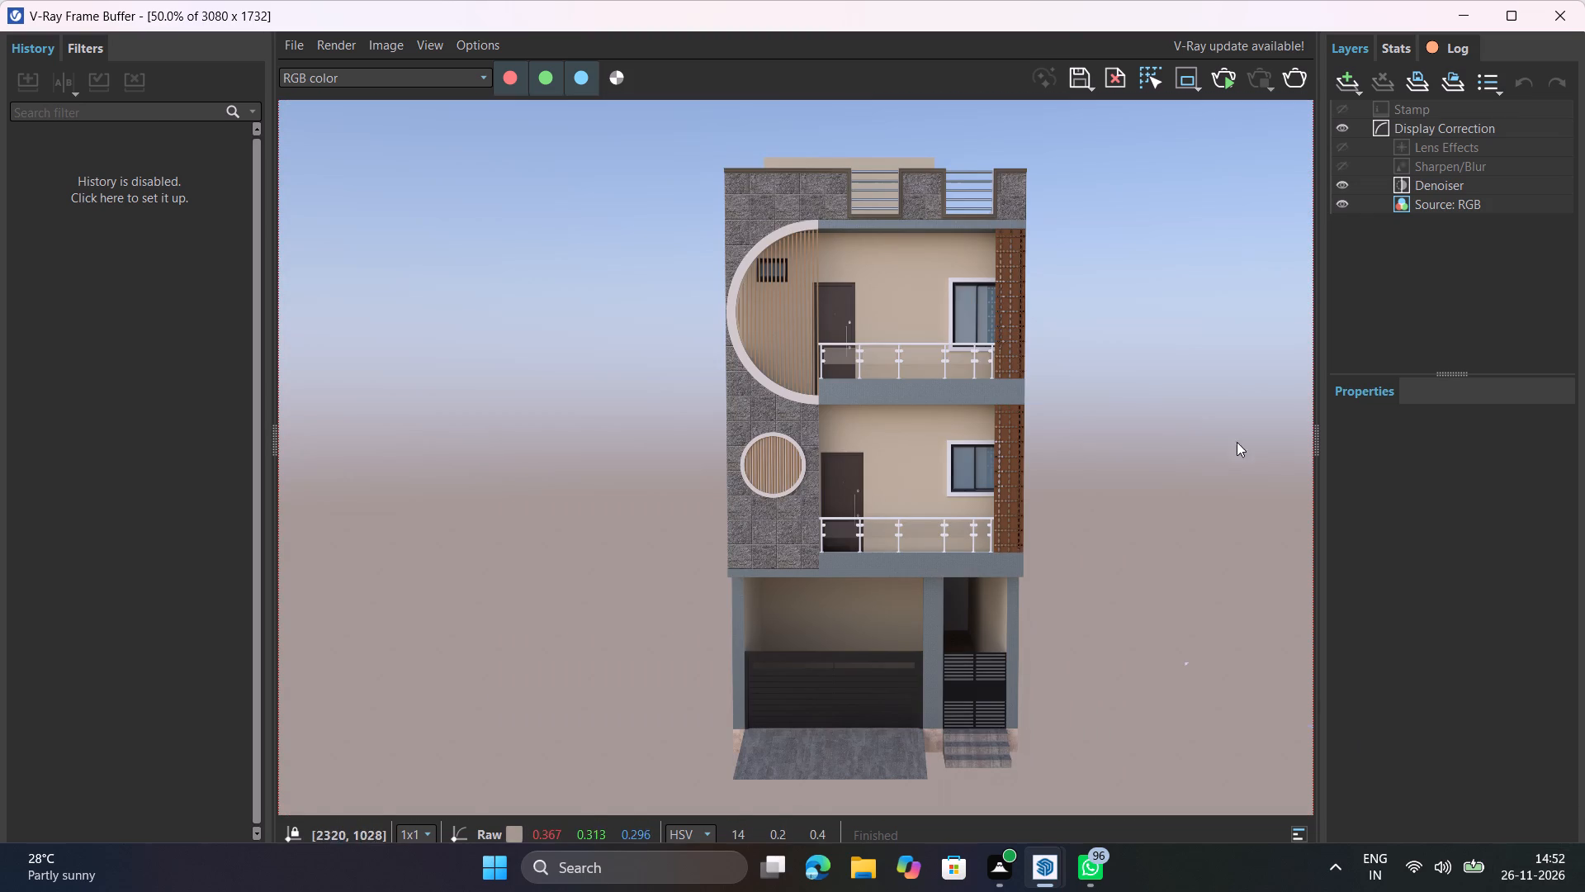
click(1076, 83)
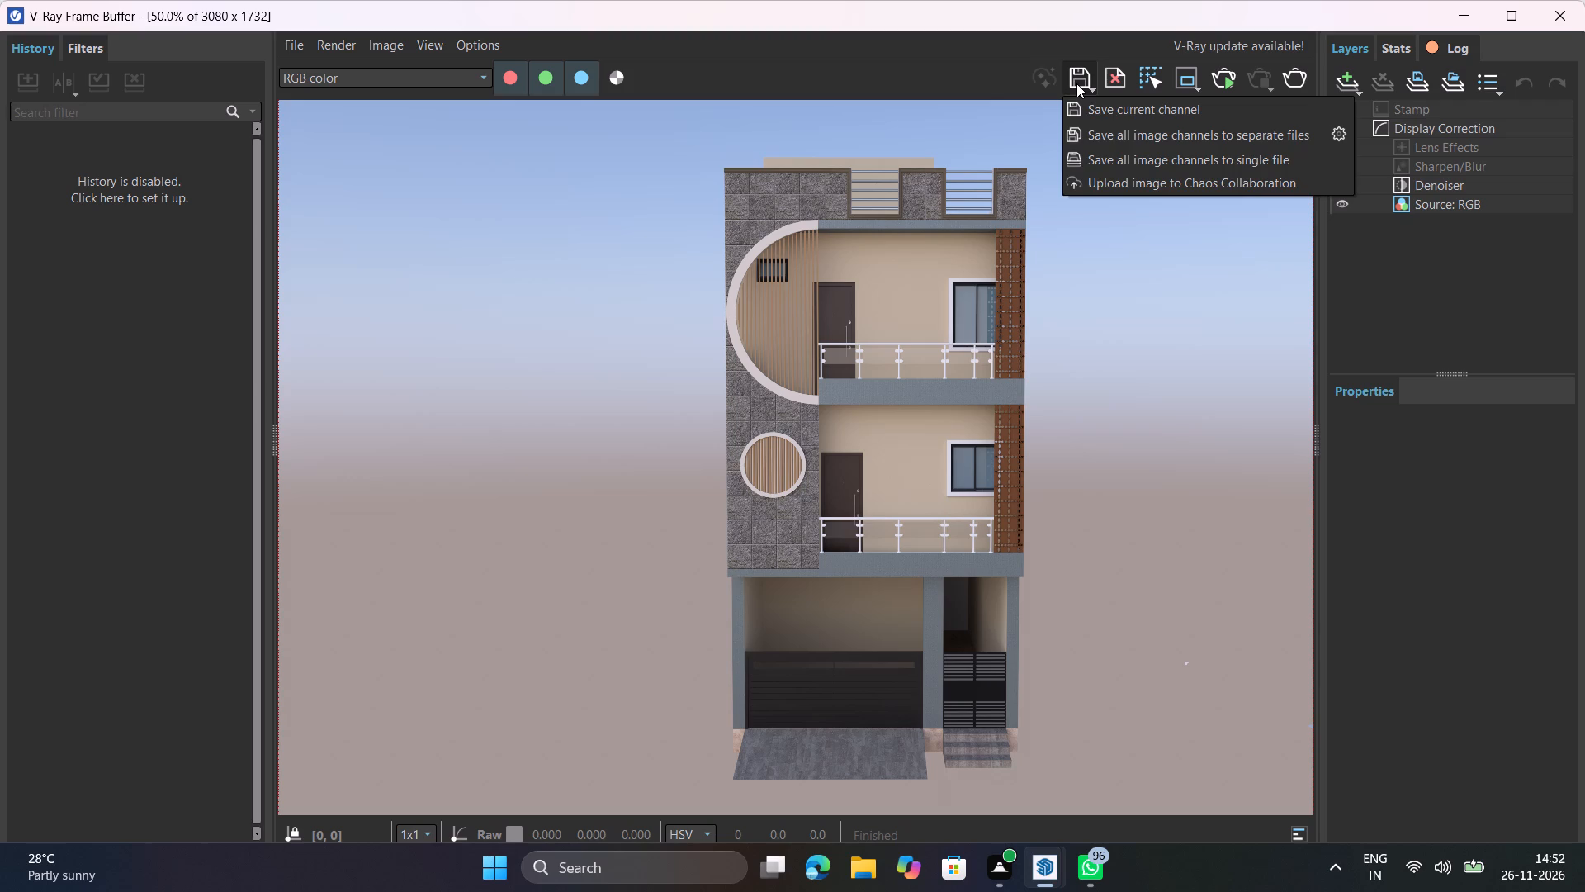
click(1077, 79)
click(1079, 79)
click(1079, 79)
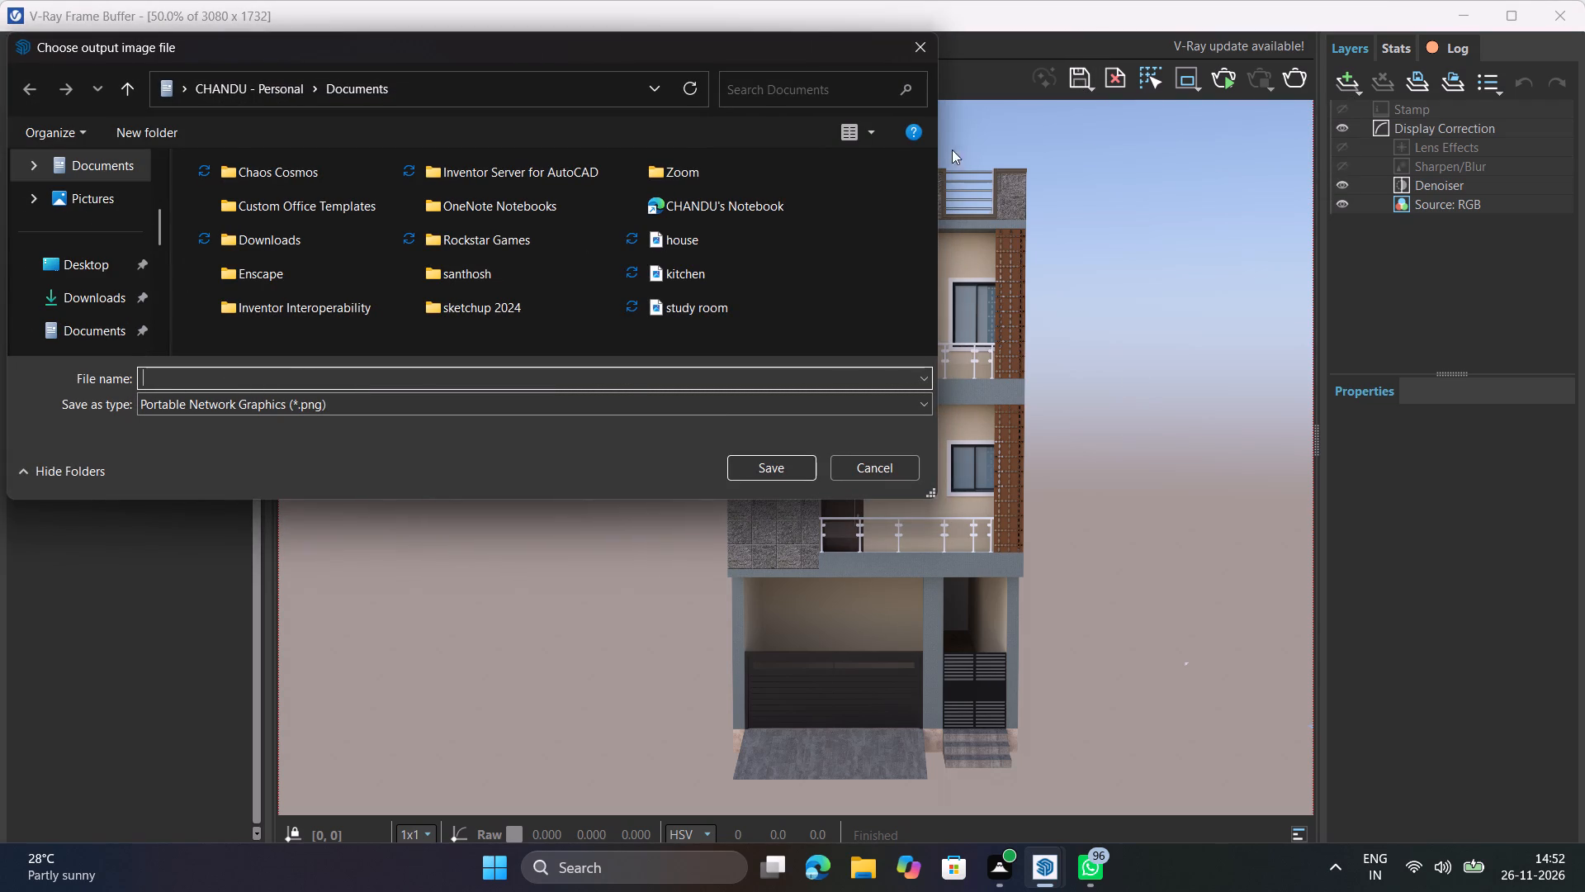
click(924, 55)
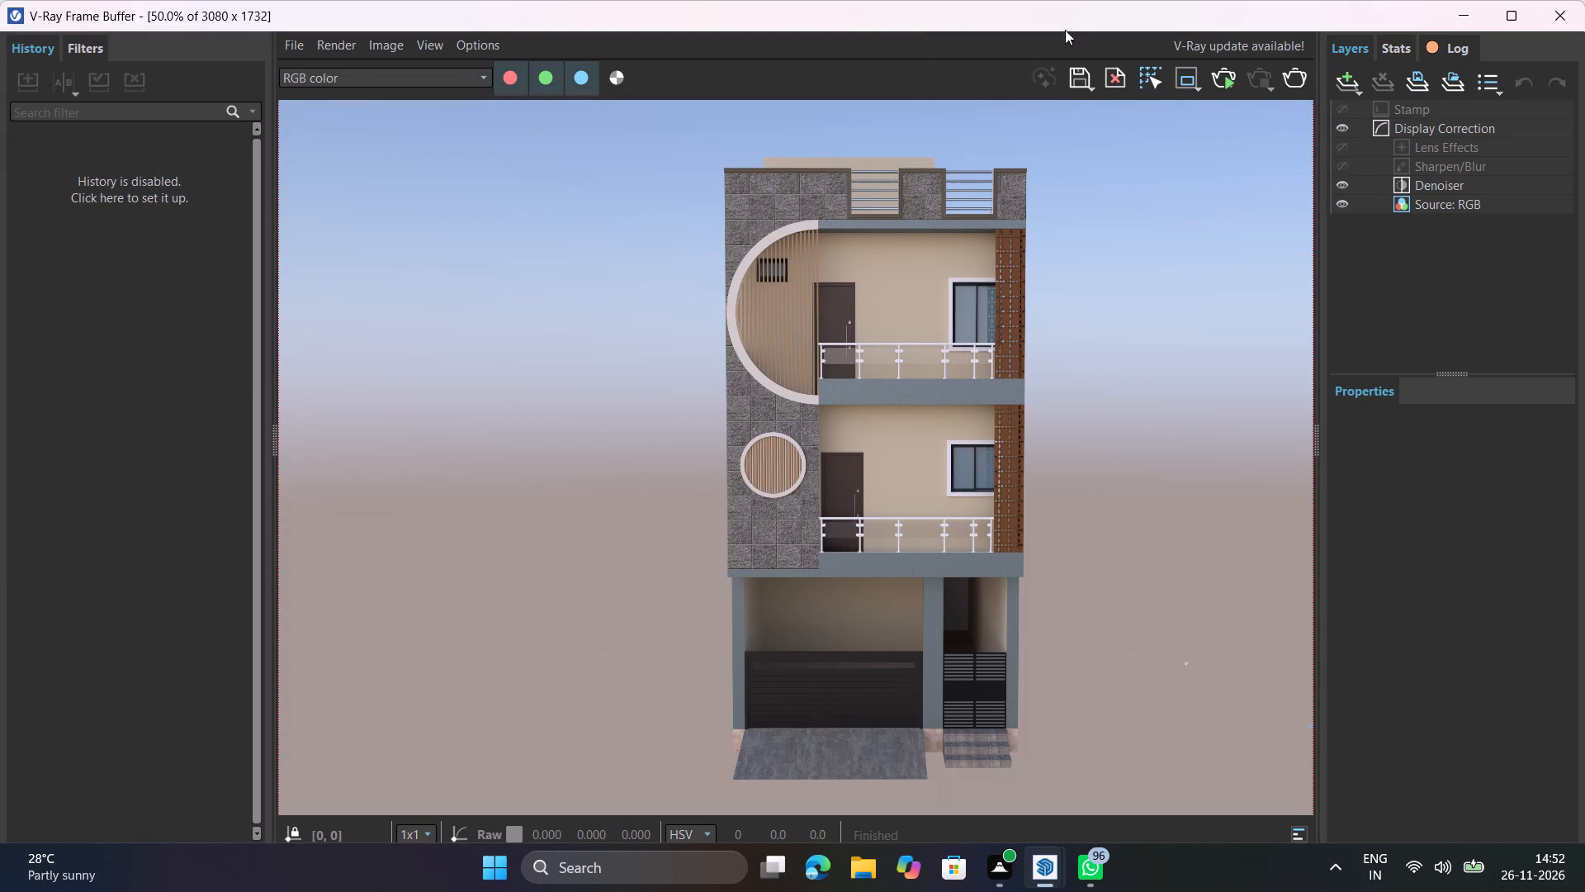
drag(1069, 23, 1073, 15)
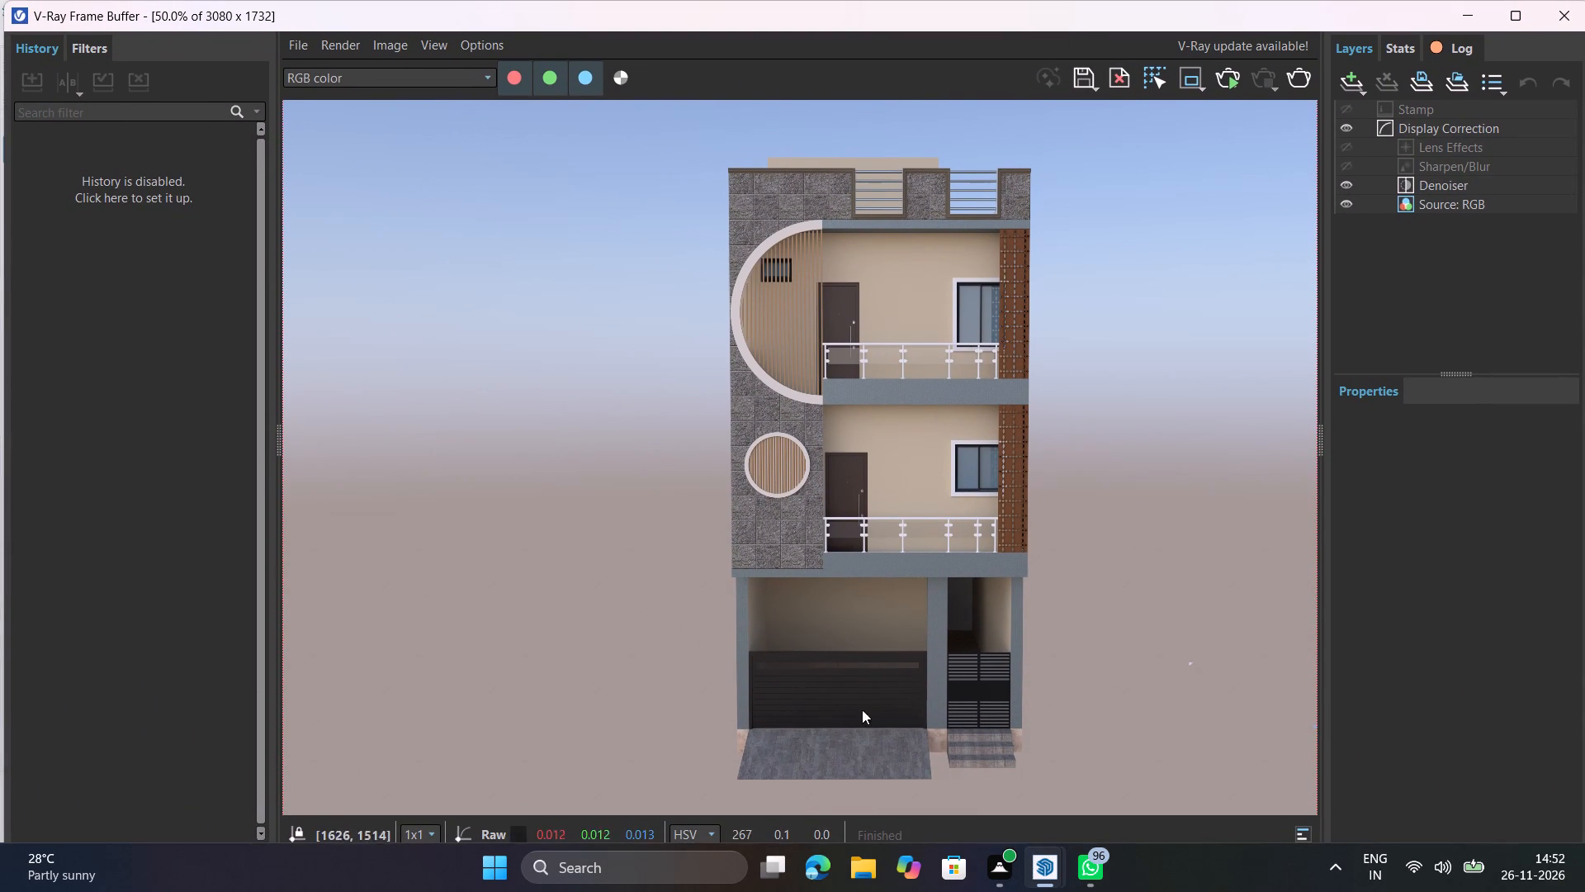
Start saving the current render channel and choose the SketchUp folder inside SANATH > 1.PROJECTS on drive D as the location.
click(1088, 79)
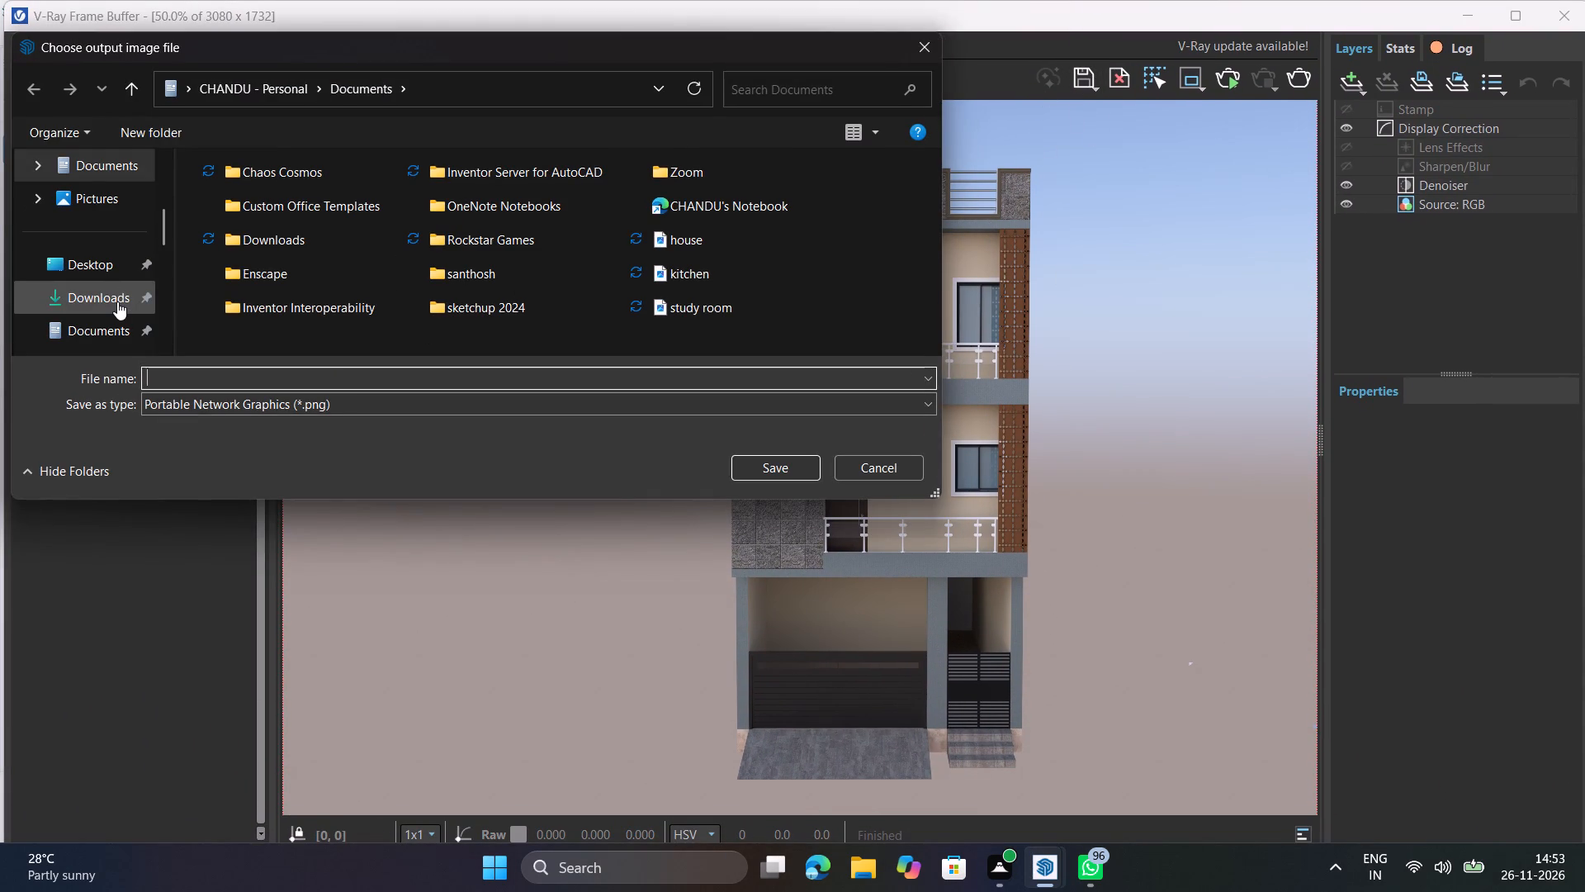
click(117, 301)
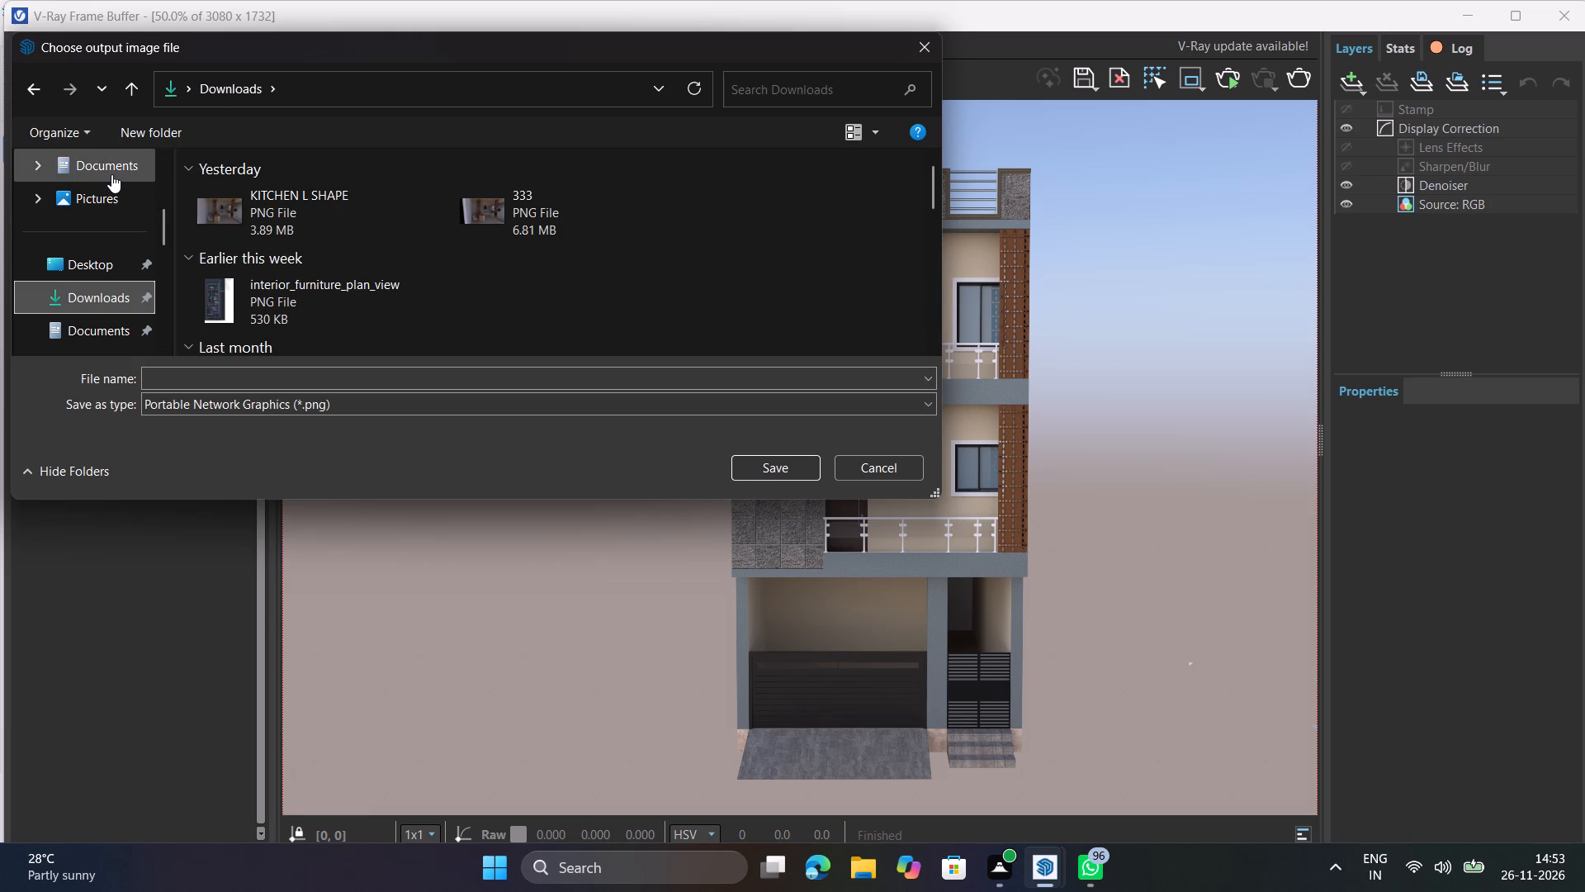
scroll(114, 211, up, 3)
scroll(106, 318, up, 9)
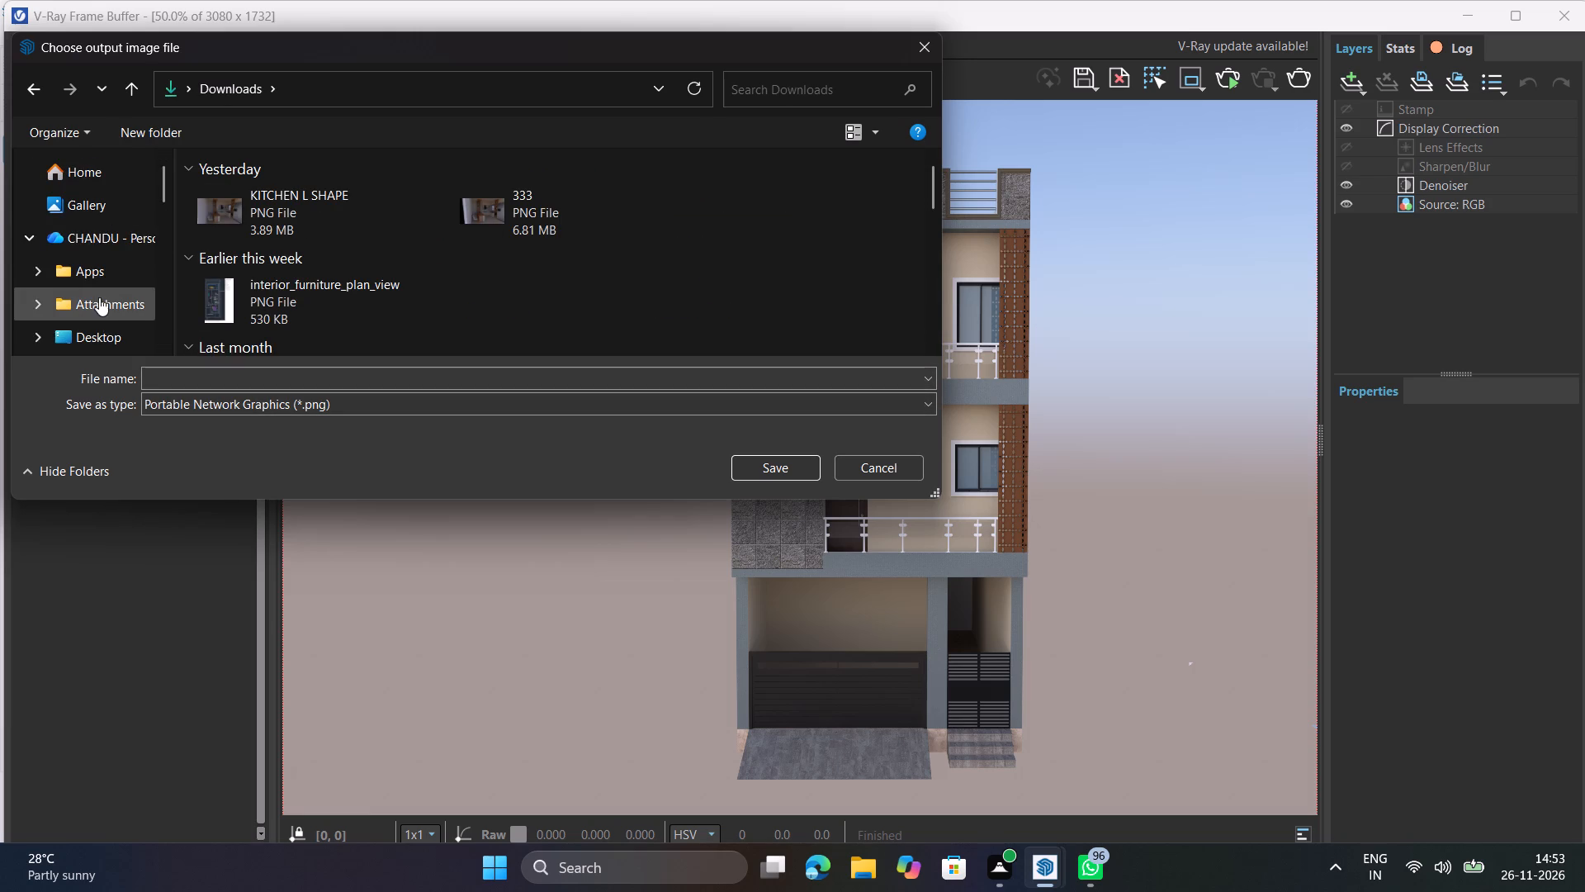
scroll(99, 297, down, 5)
click(99, 297)
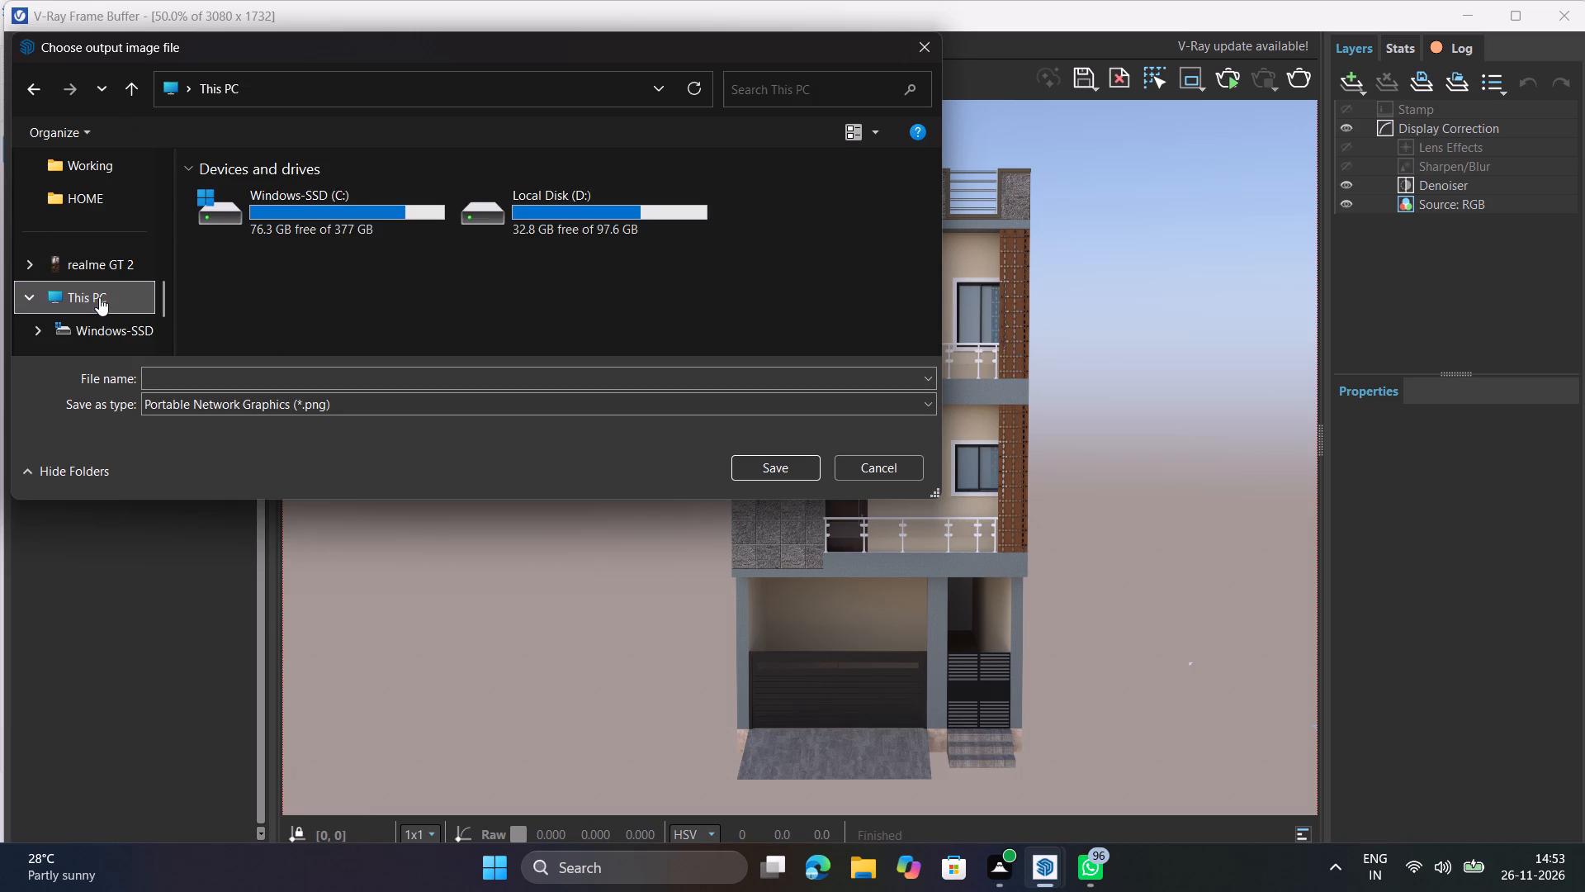
double_click(591, 193)
scroll(346, 300, down, 4)
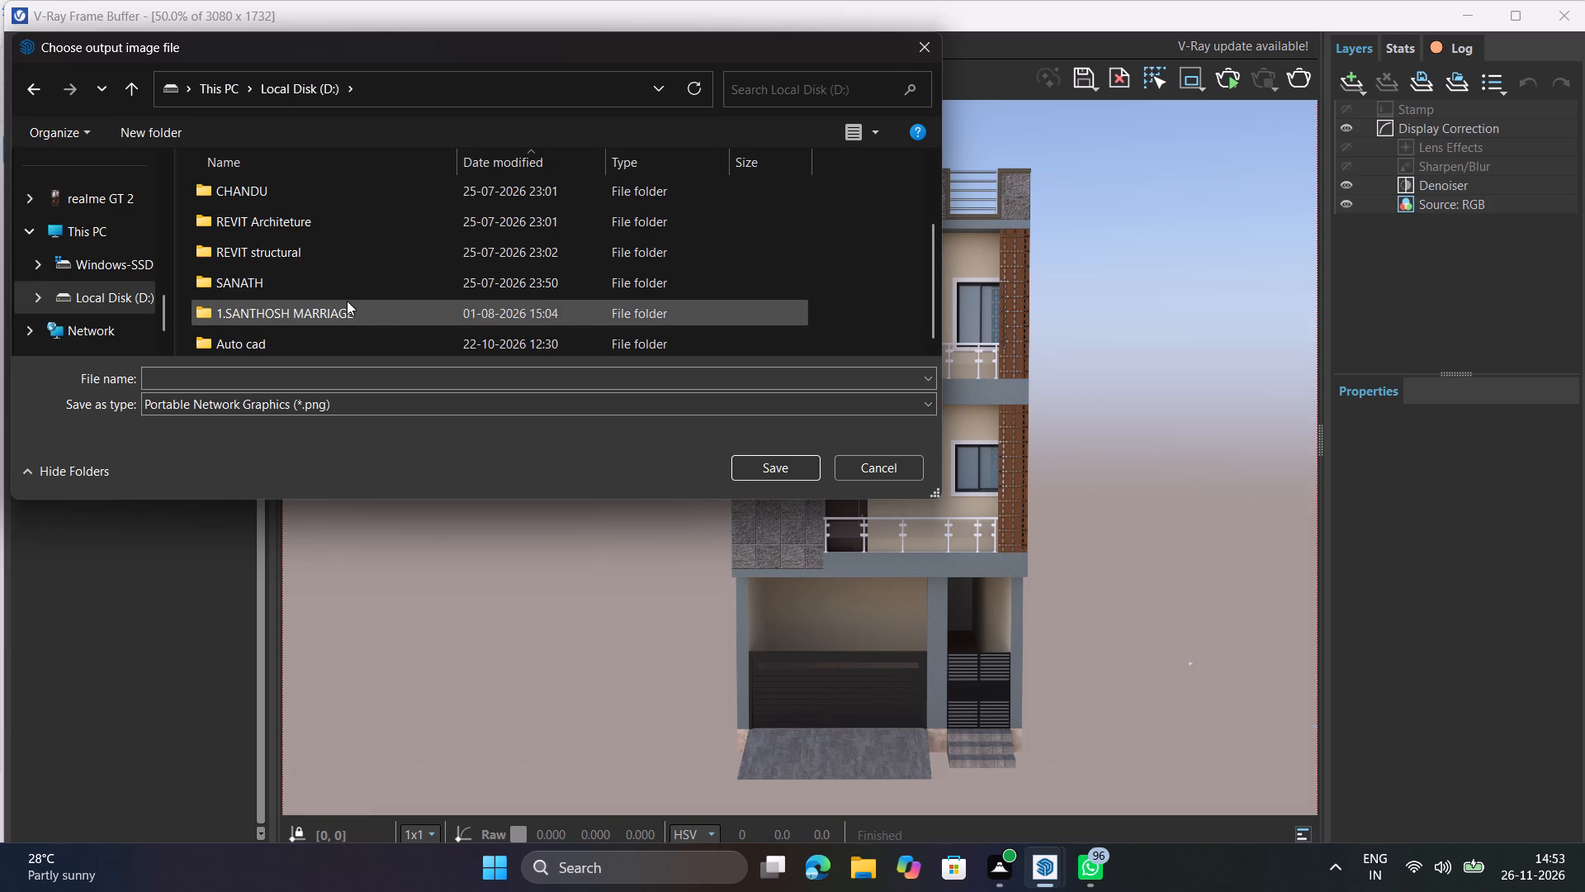
double_click(277, 286)
double_click(277, 225)
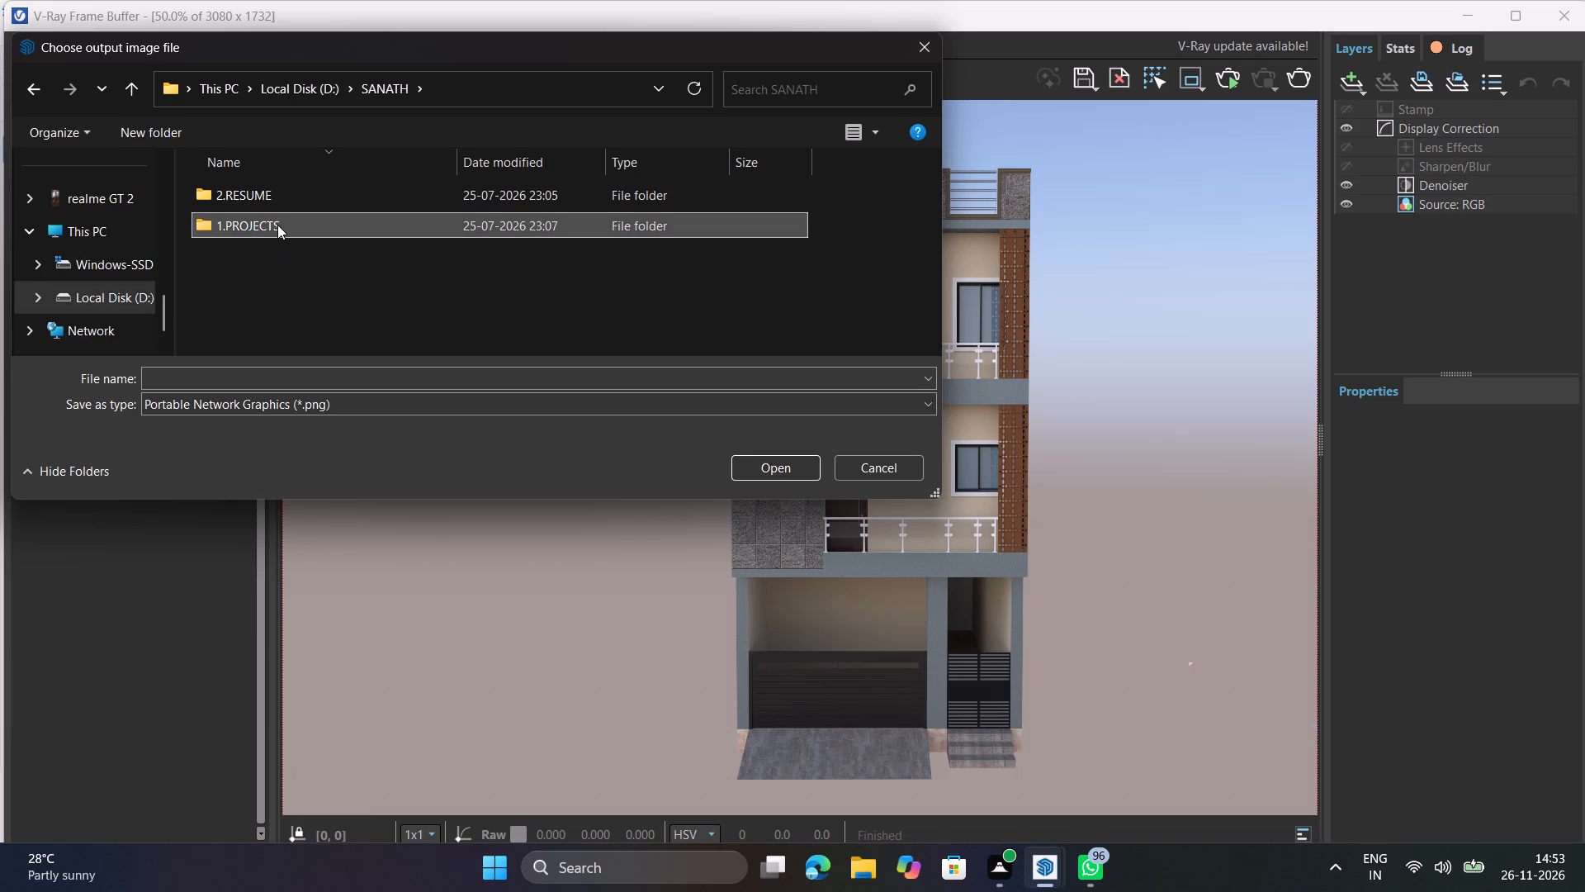
double_click(280, 225)
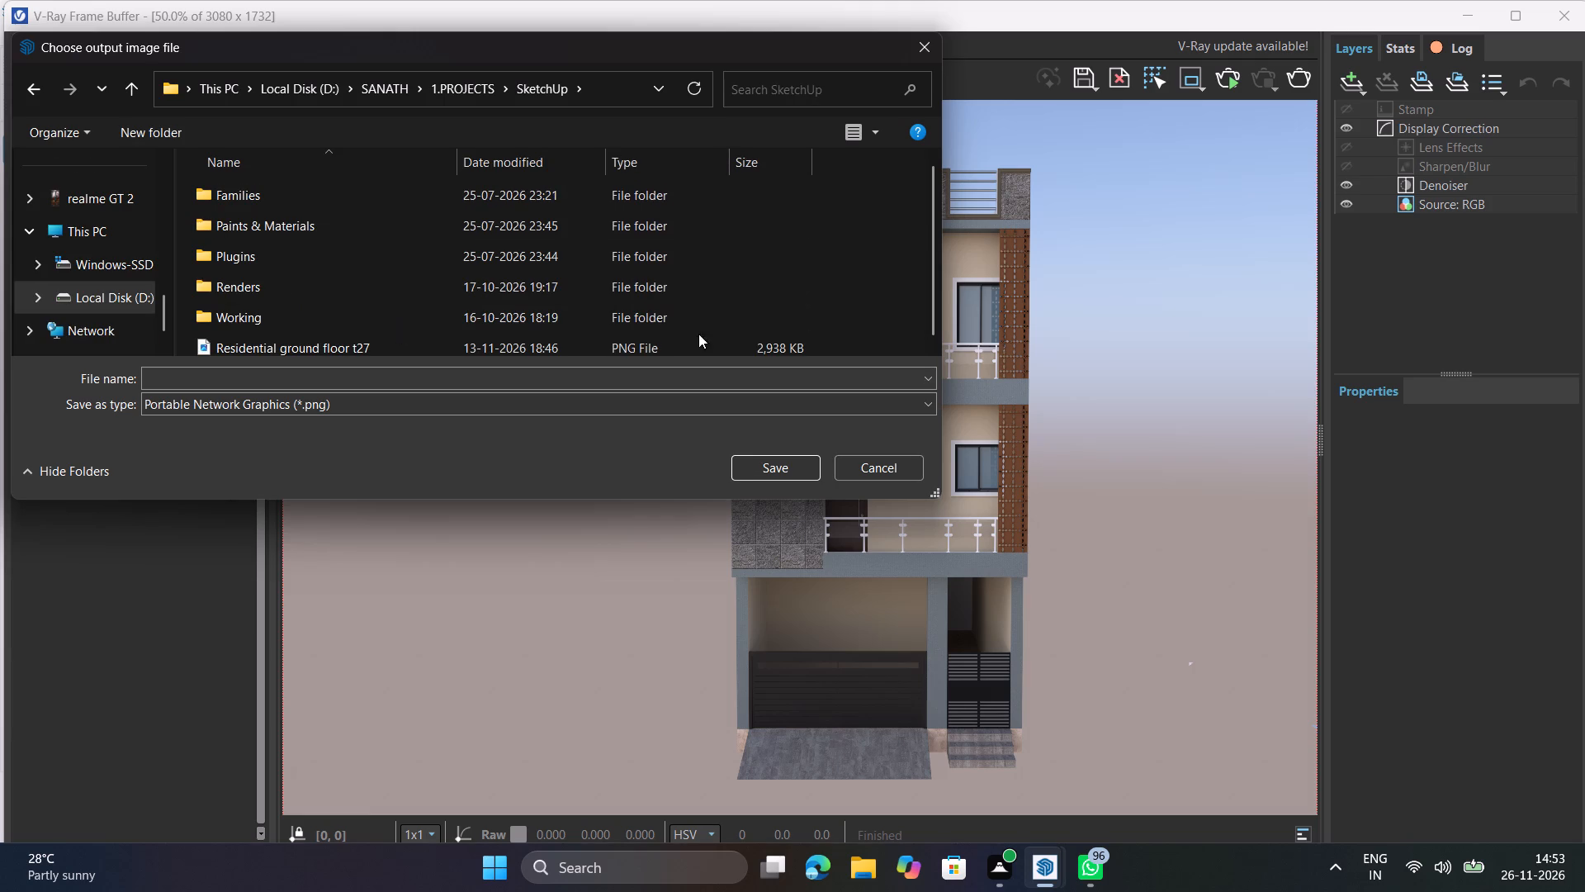
Save the render in that folder as a JPEG image file named FLOOR PLAN 2.
click(677, 380)
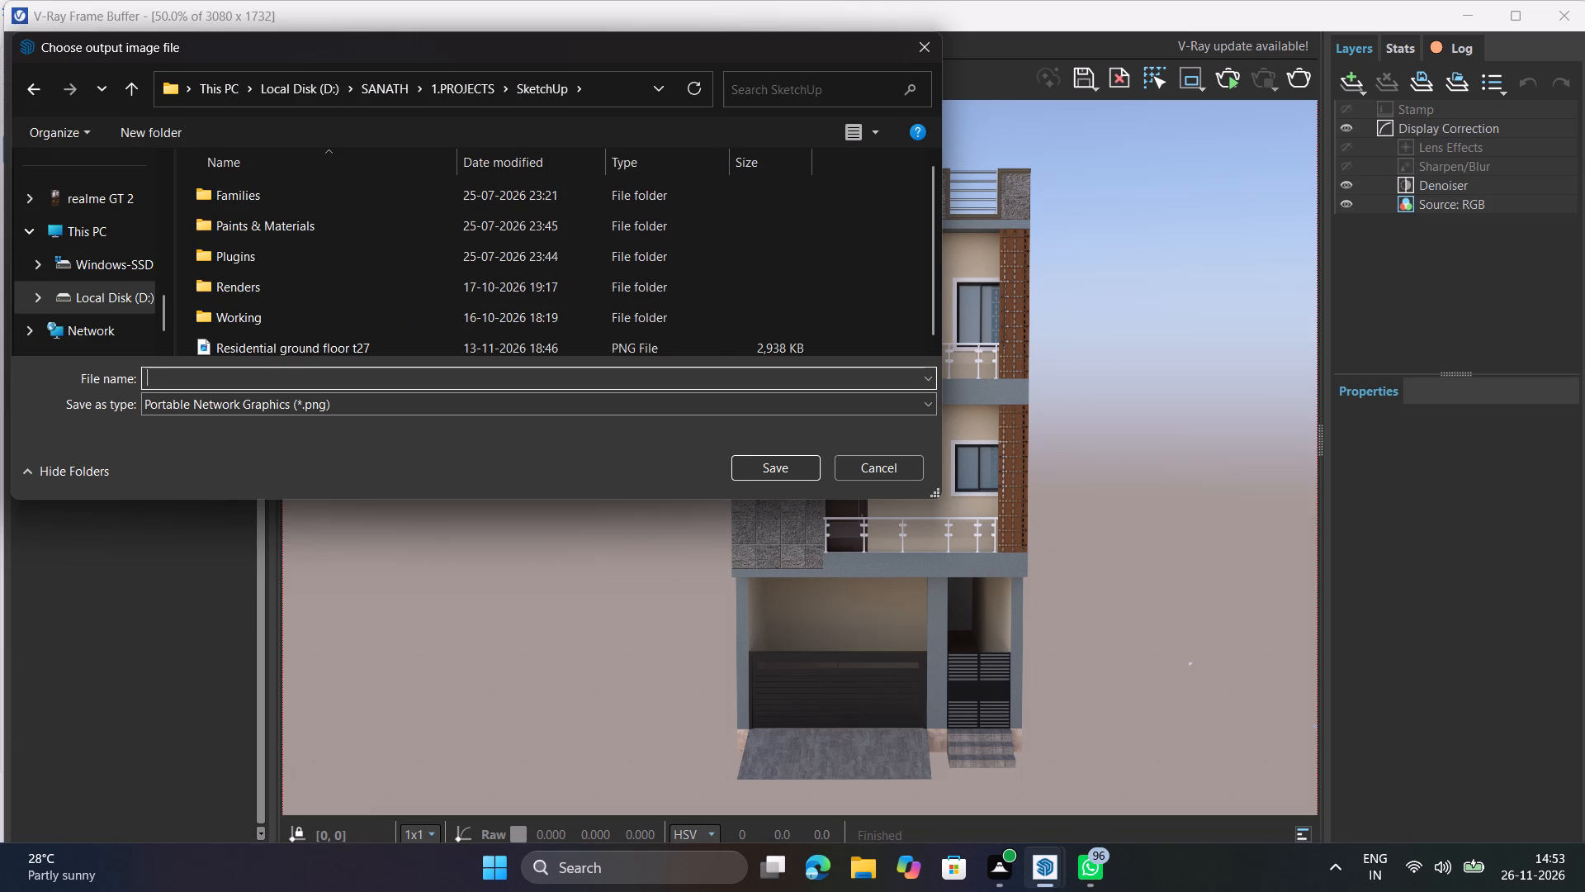
text(FLOOR)
key(space)
text(PLAN)
key(space)
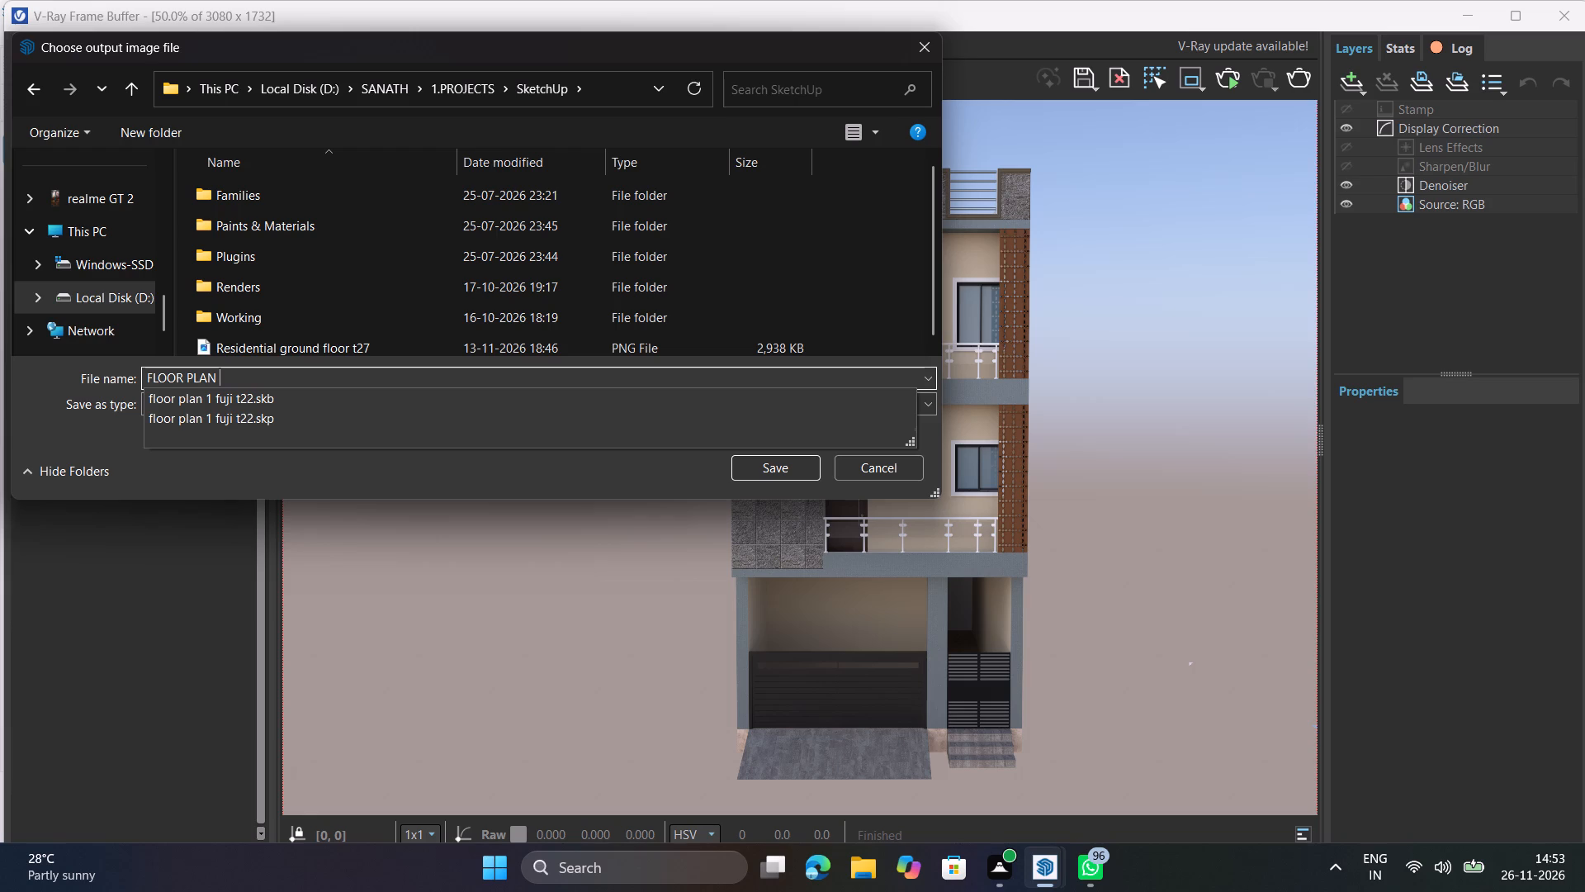
key(2)
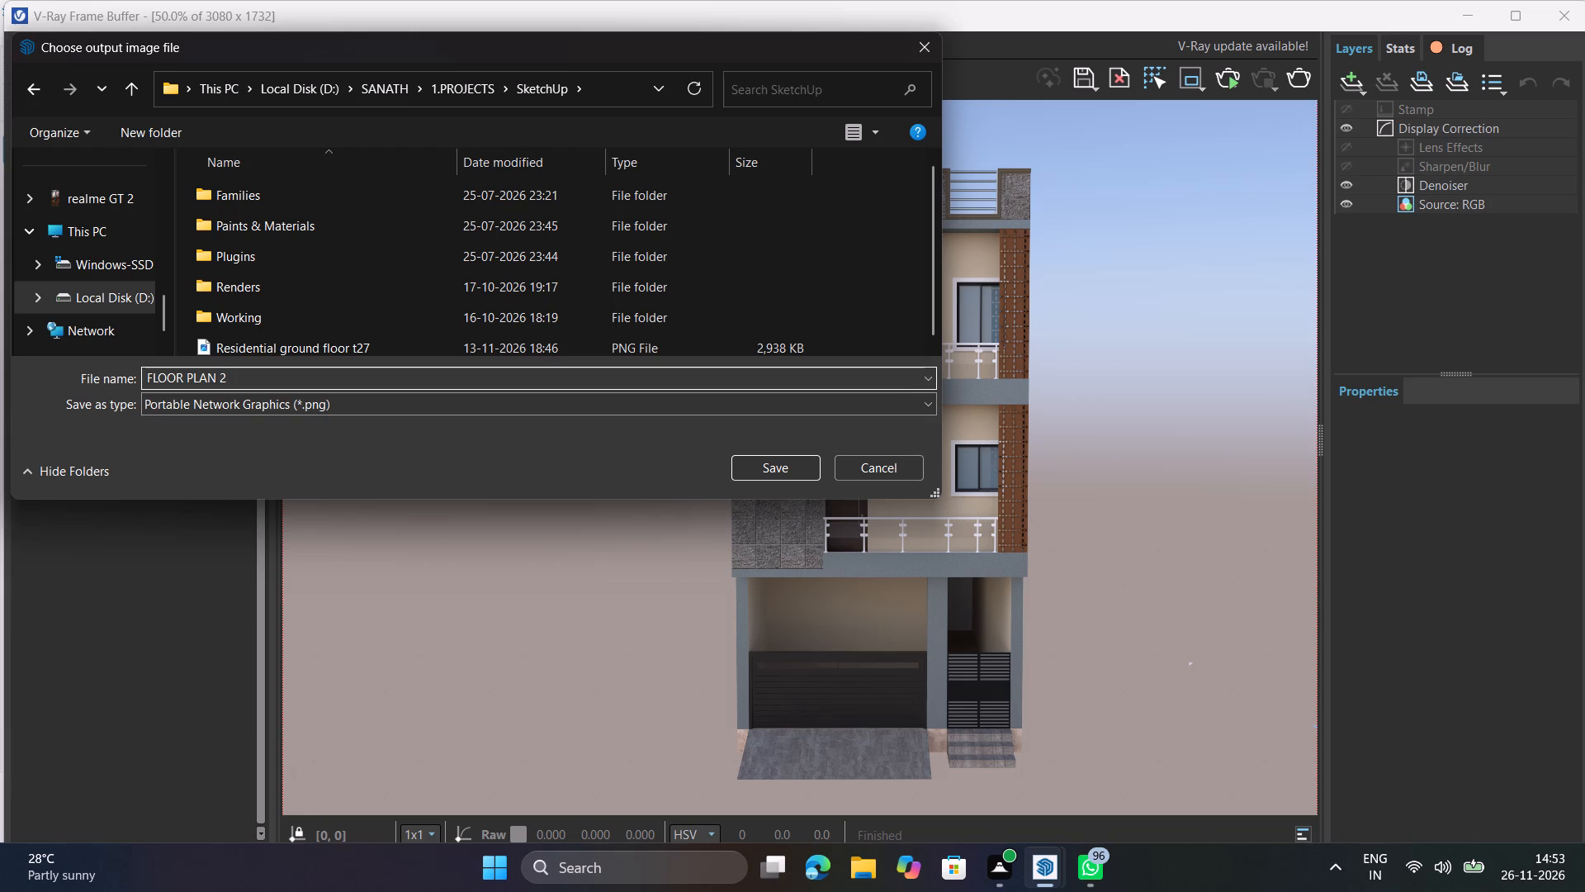
click(917, 406)
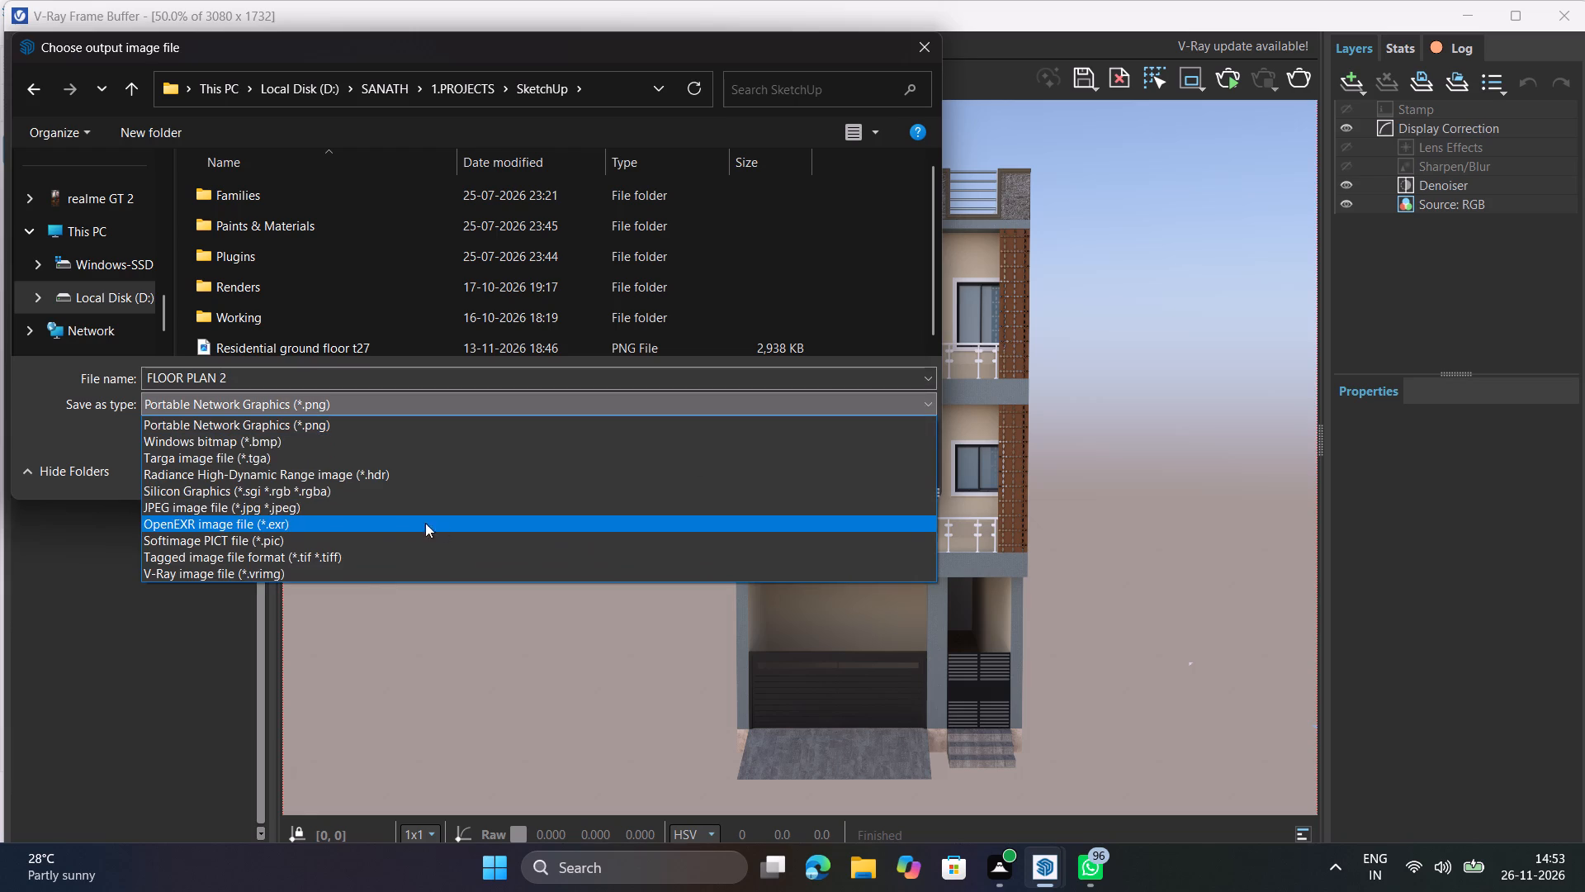
click(357, 501)
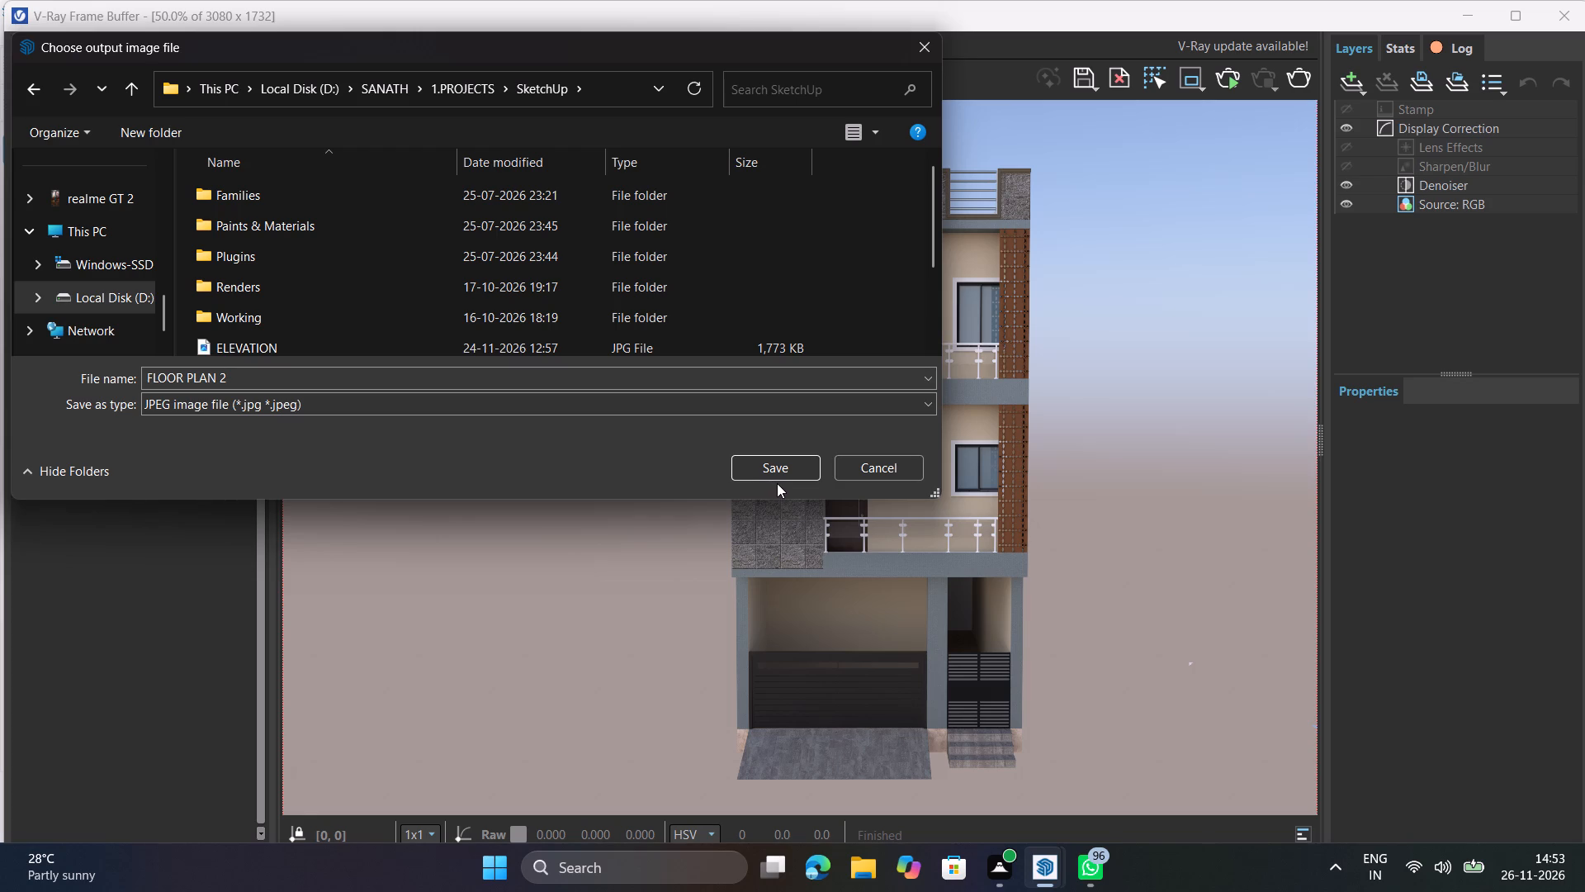
drag(770, 469, 769, 460)
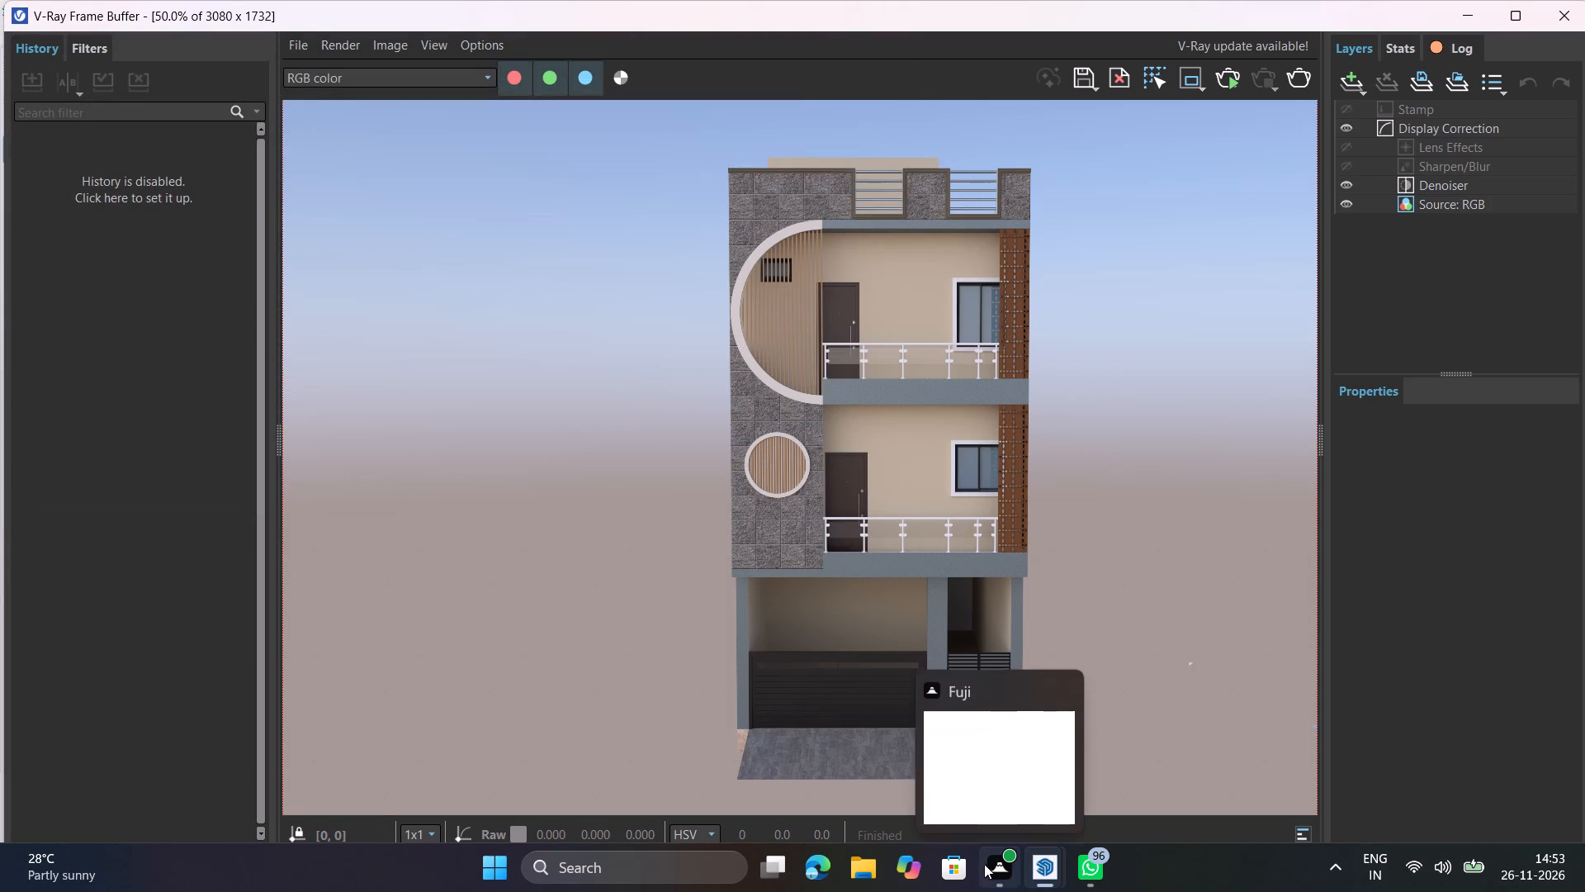
Switch to File Explorer, open the saved FLOOR PLAN 2 image in Photos, inspect the facade up close, and close both windows.
click(844, 866)
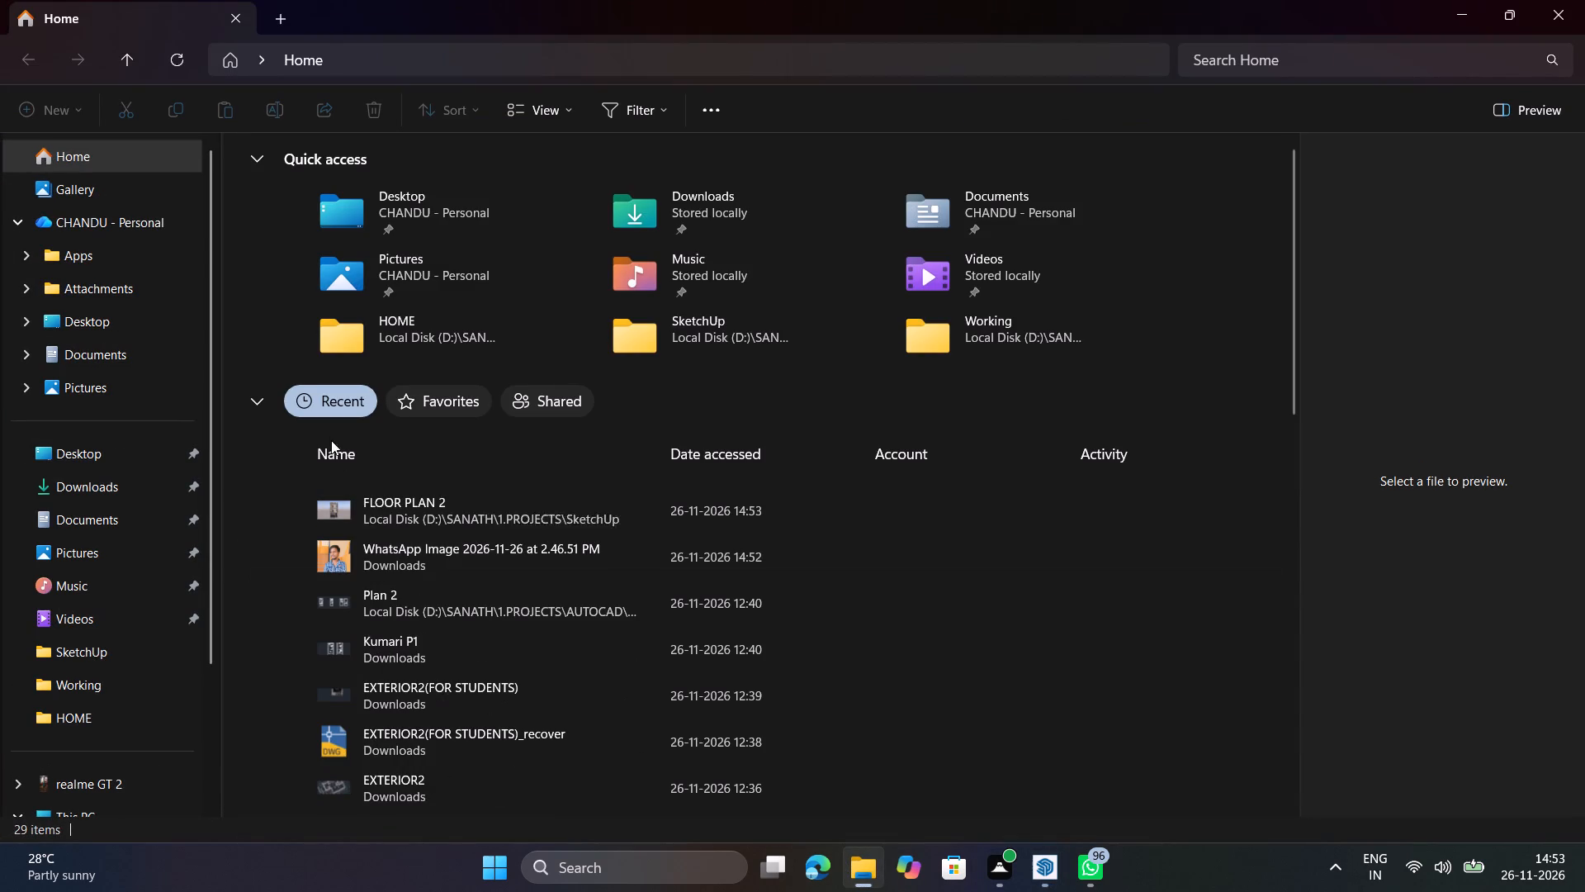
double_click(422, 516)
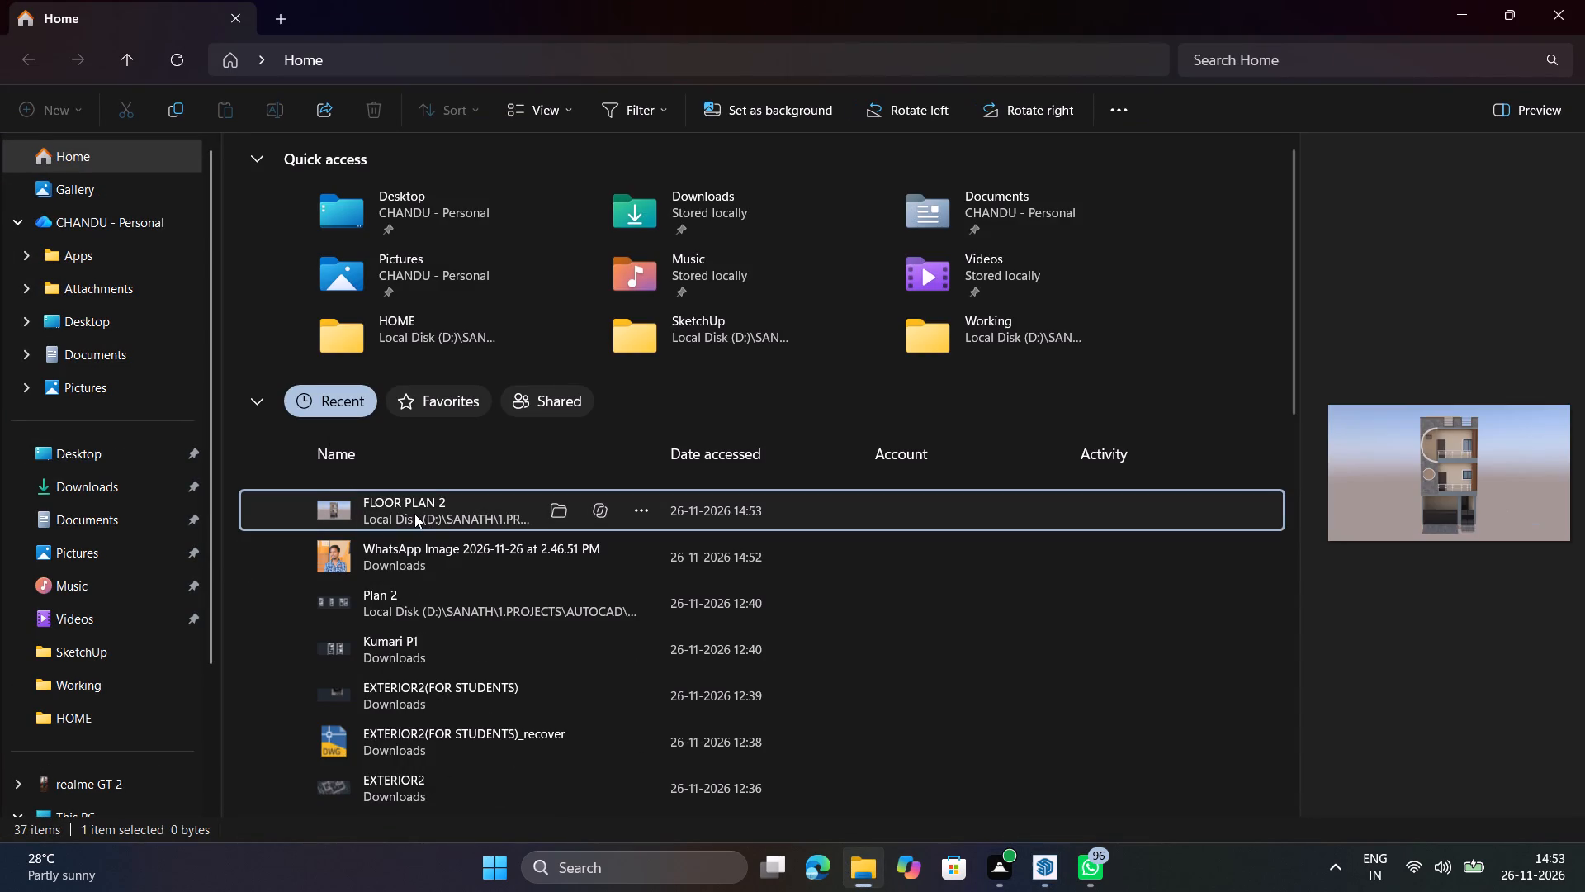
double_click(414, 514)
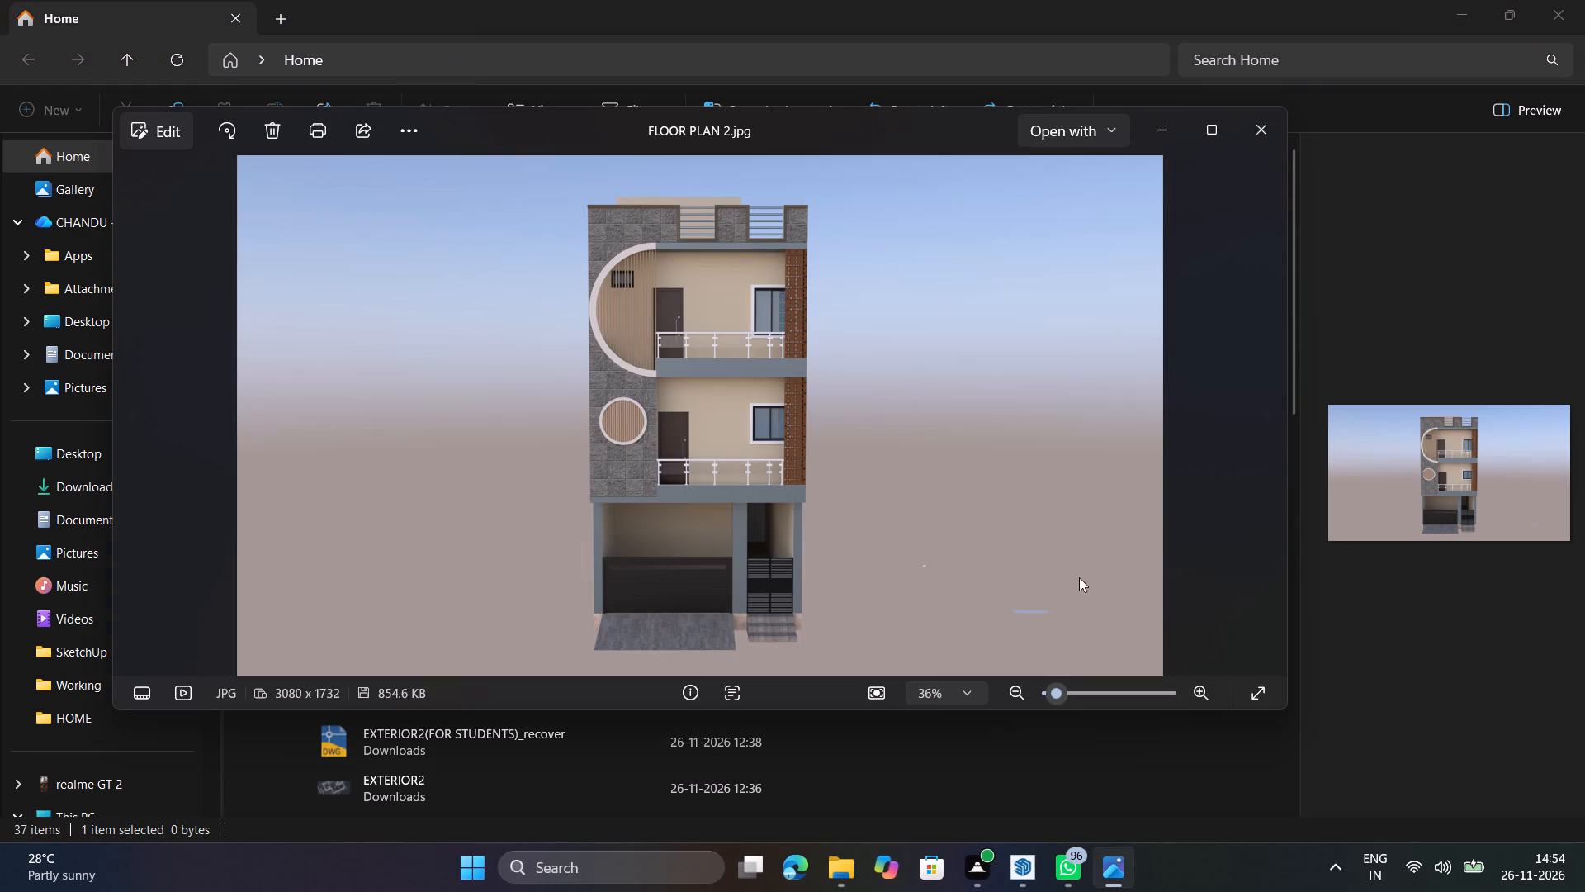
scroll(776, 486, up, 5)
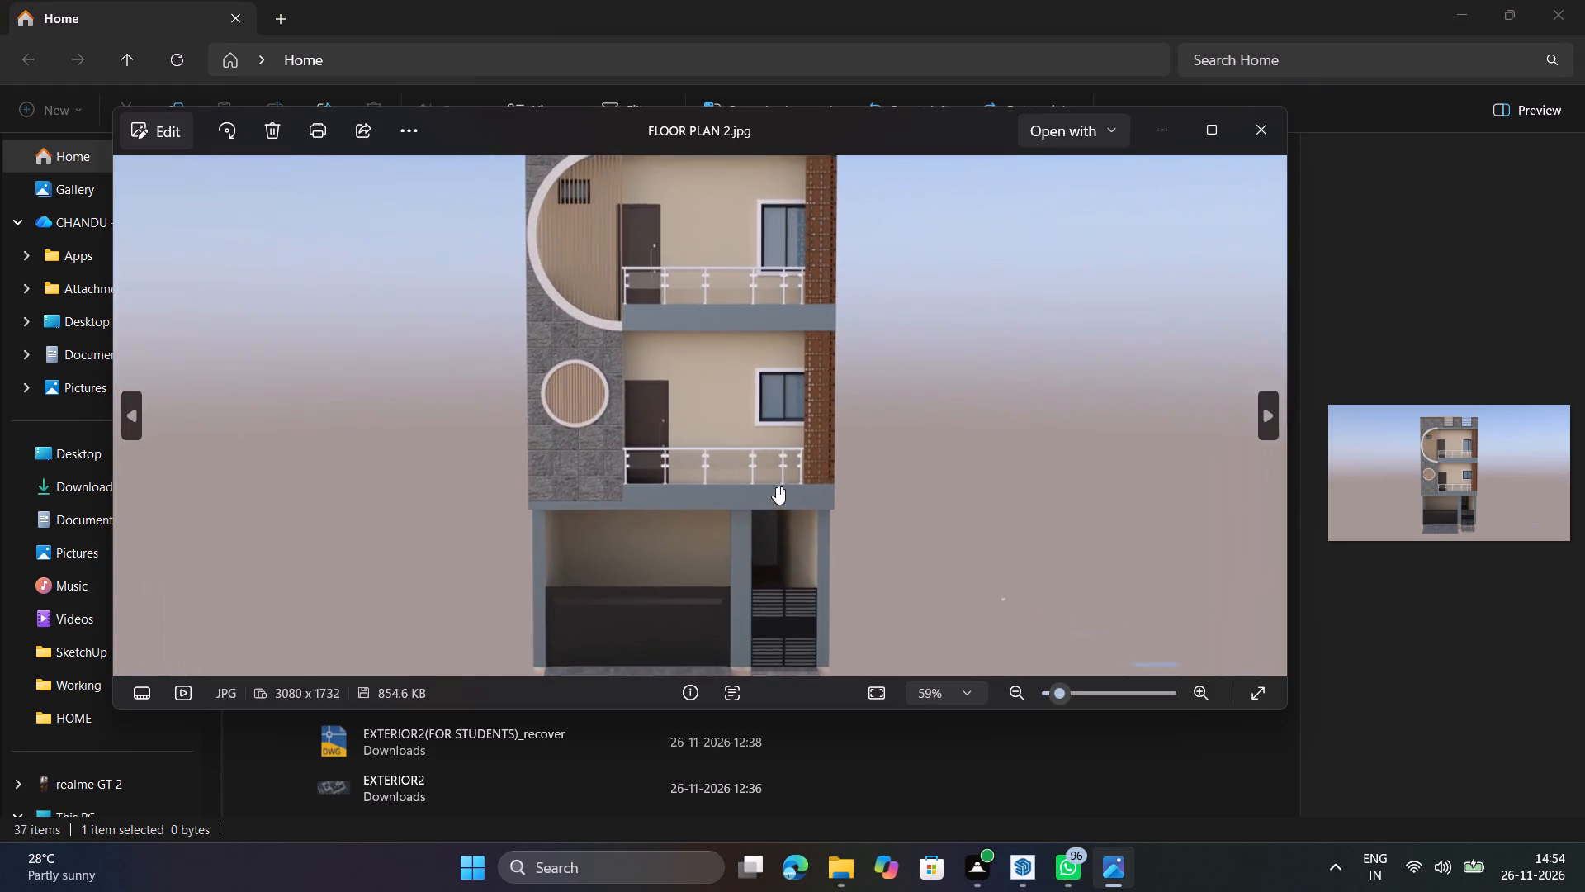
scroll(776, 486, up, 10)
scroll(776, 486, down, 4)
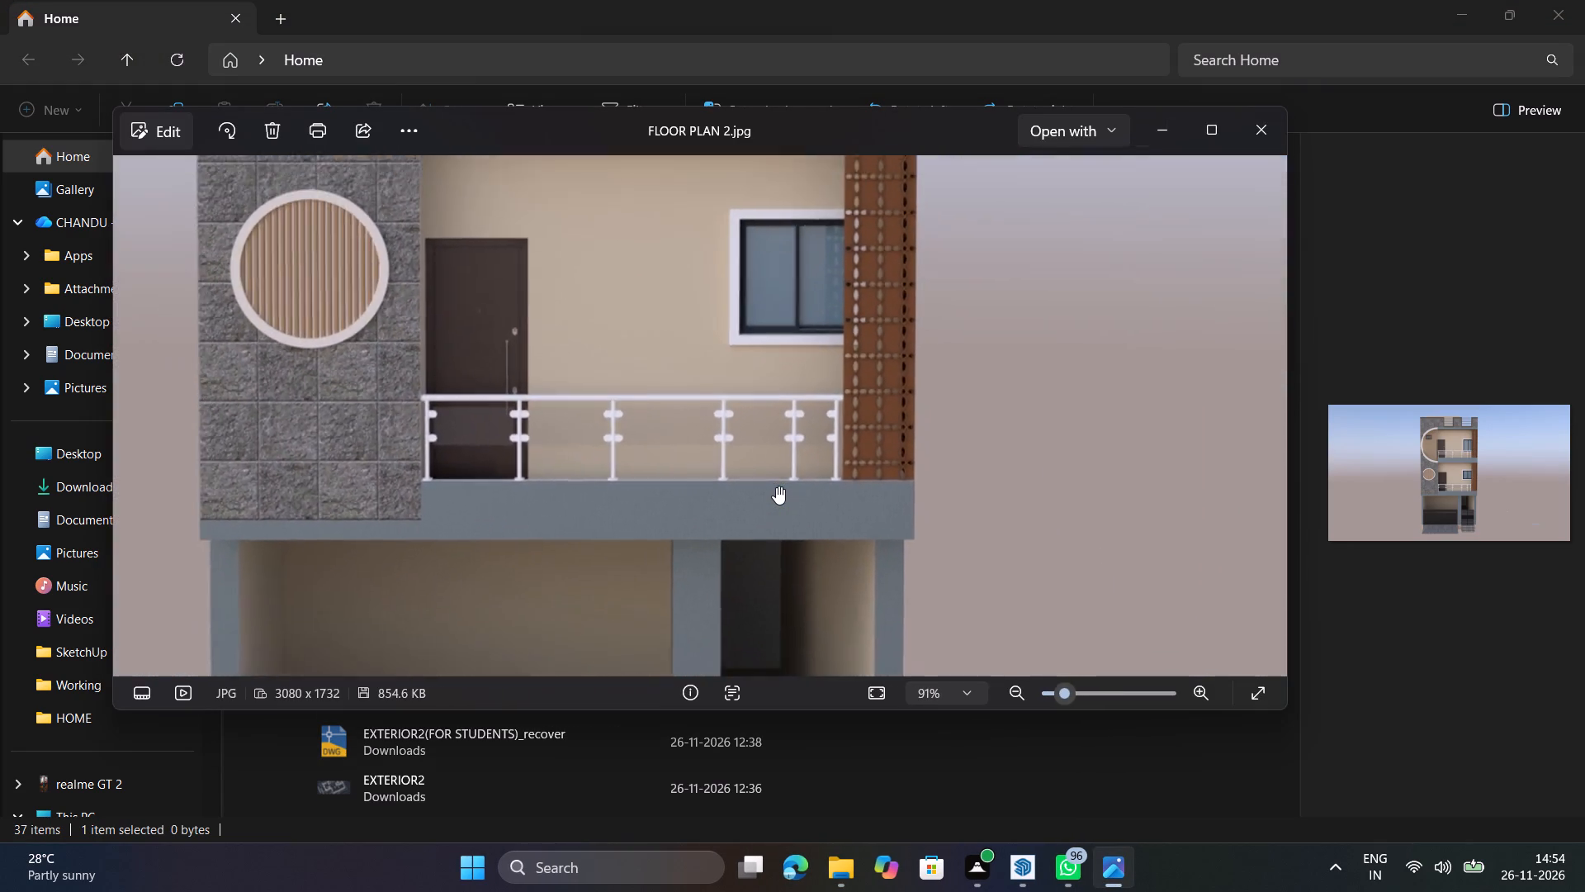
scroll(776, 486, down, 17)
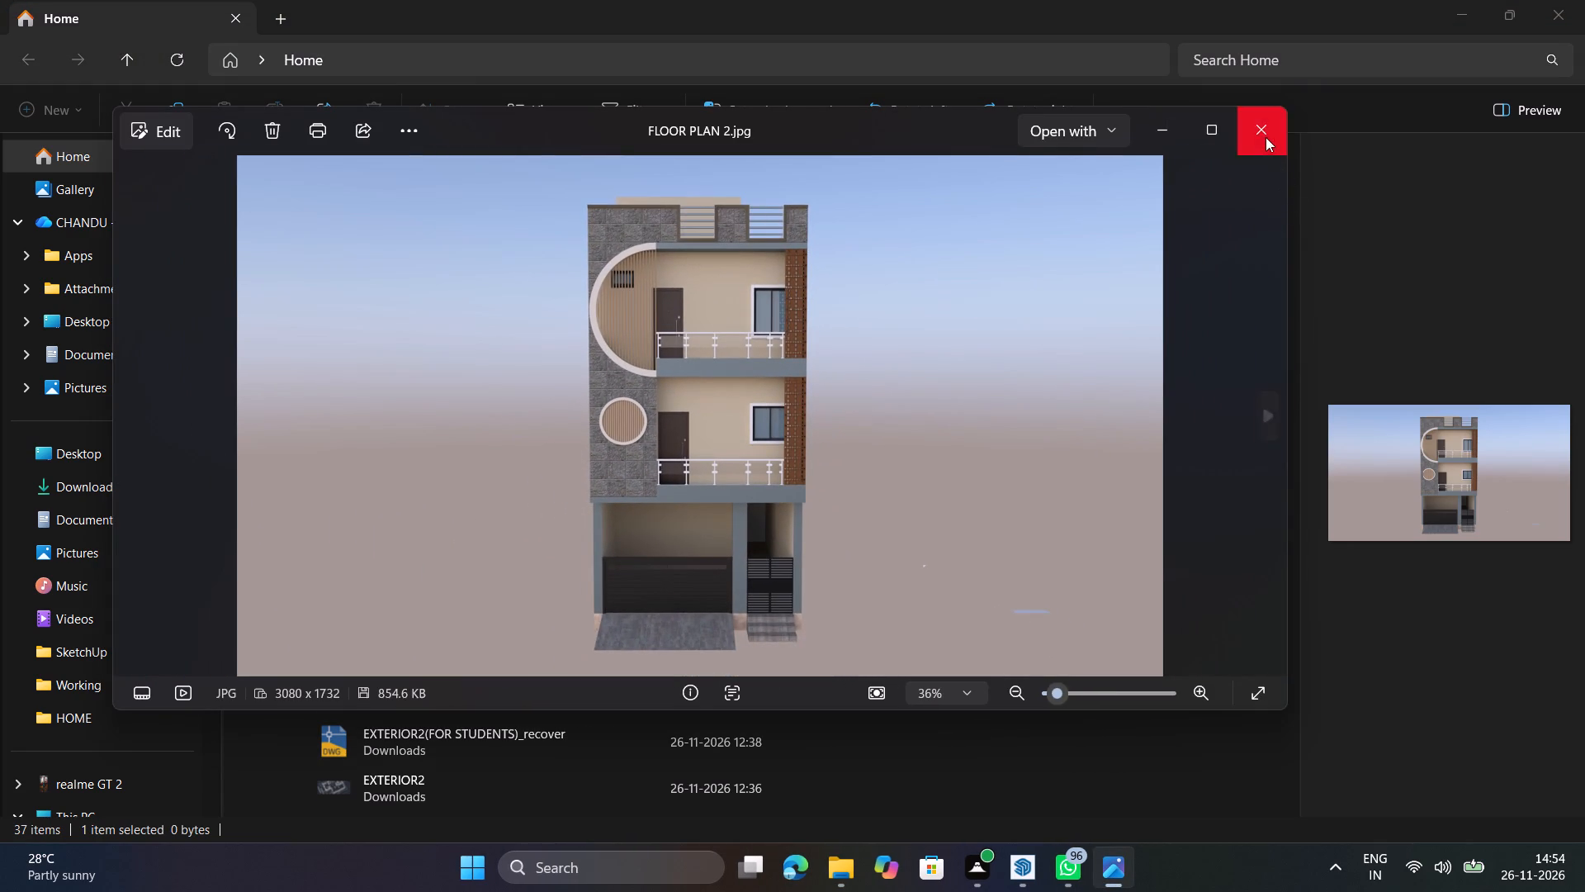
click(1266, 136)
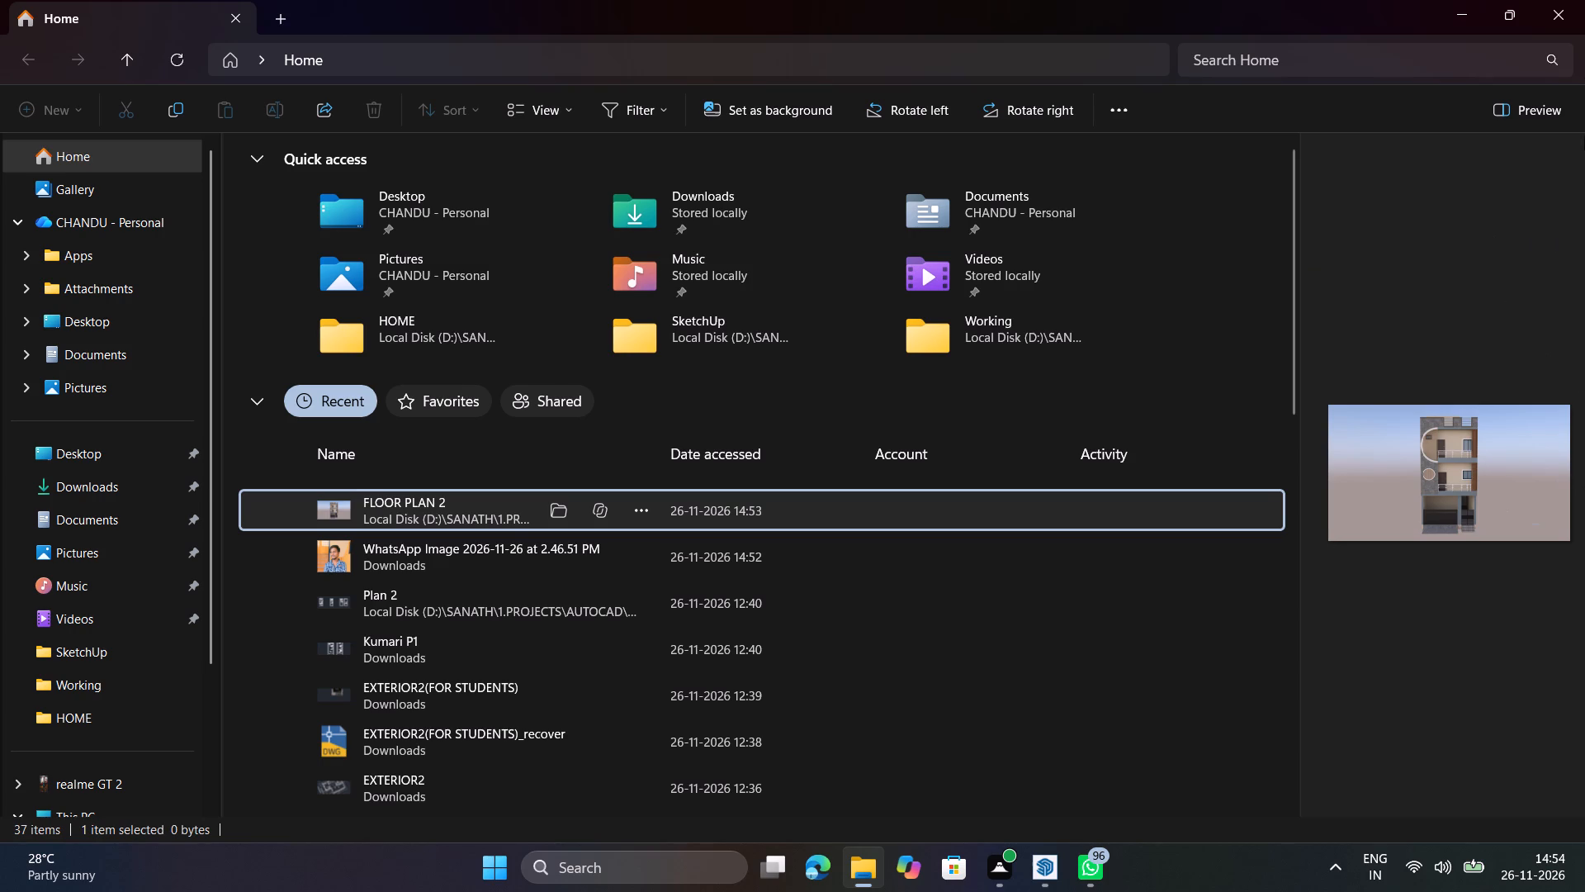
click(1555, 17)
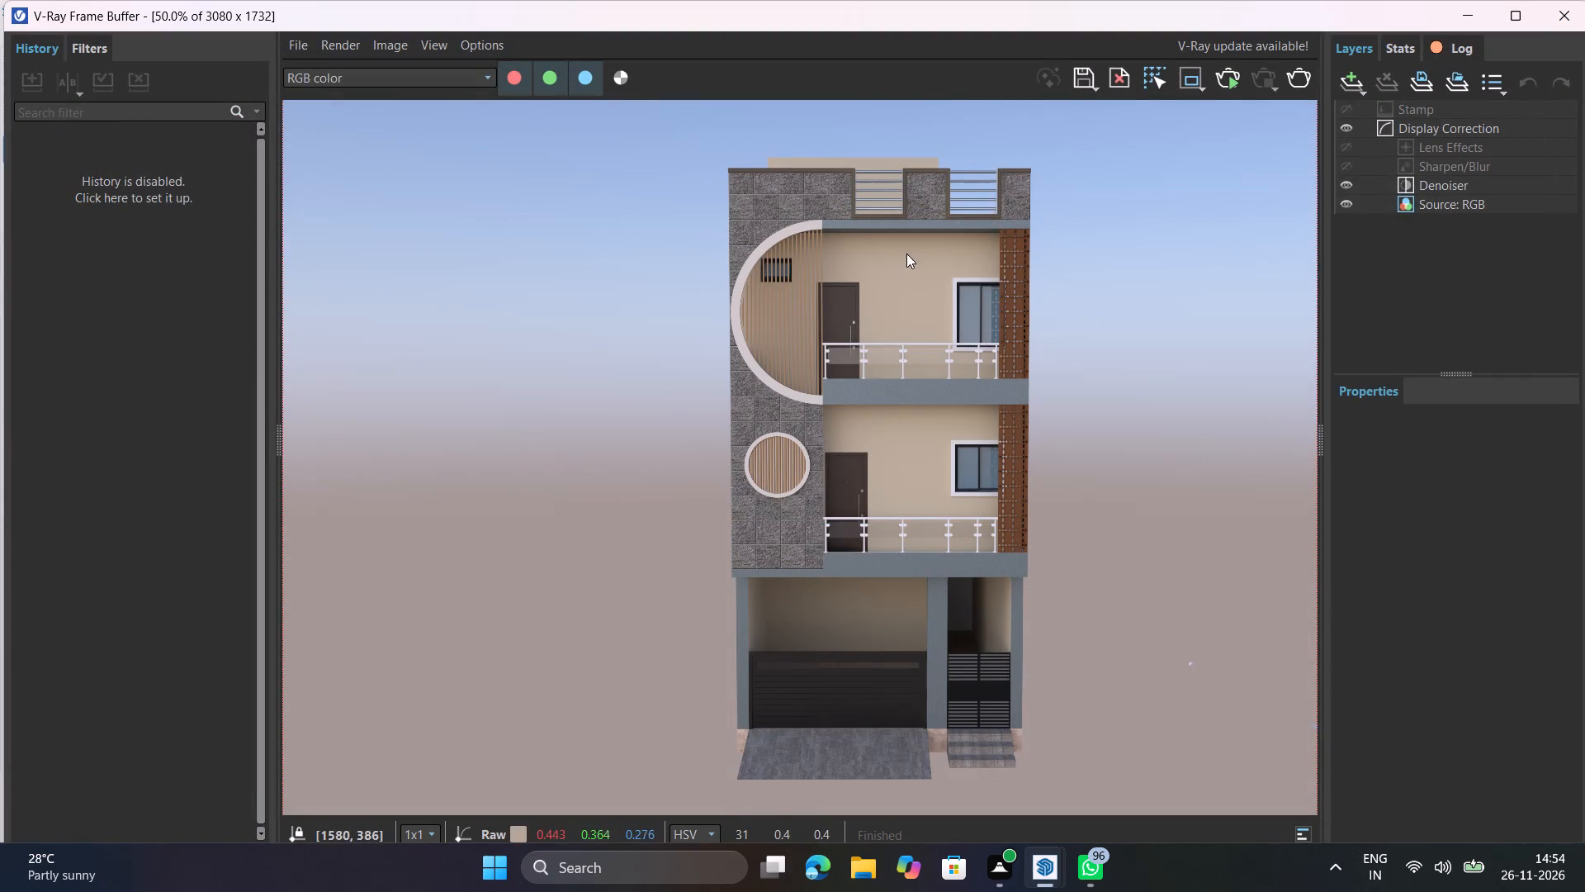
Start interactive rendering, and close the V-Ray Frame Buffer and Asset Editor to return to the house model.
click(1228, 73)
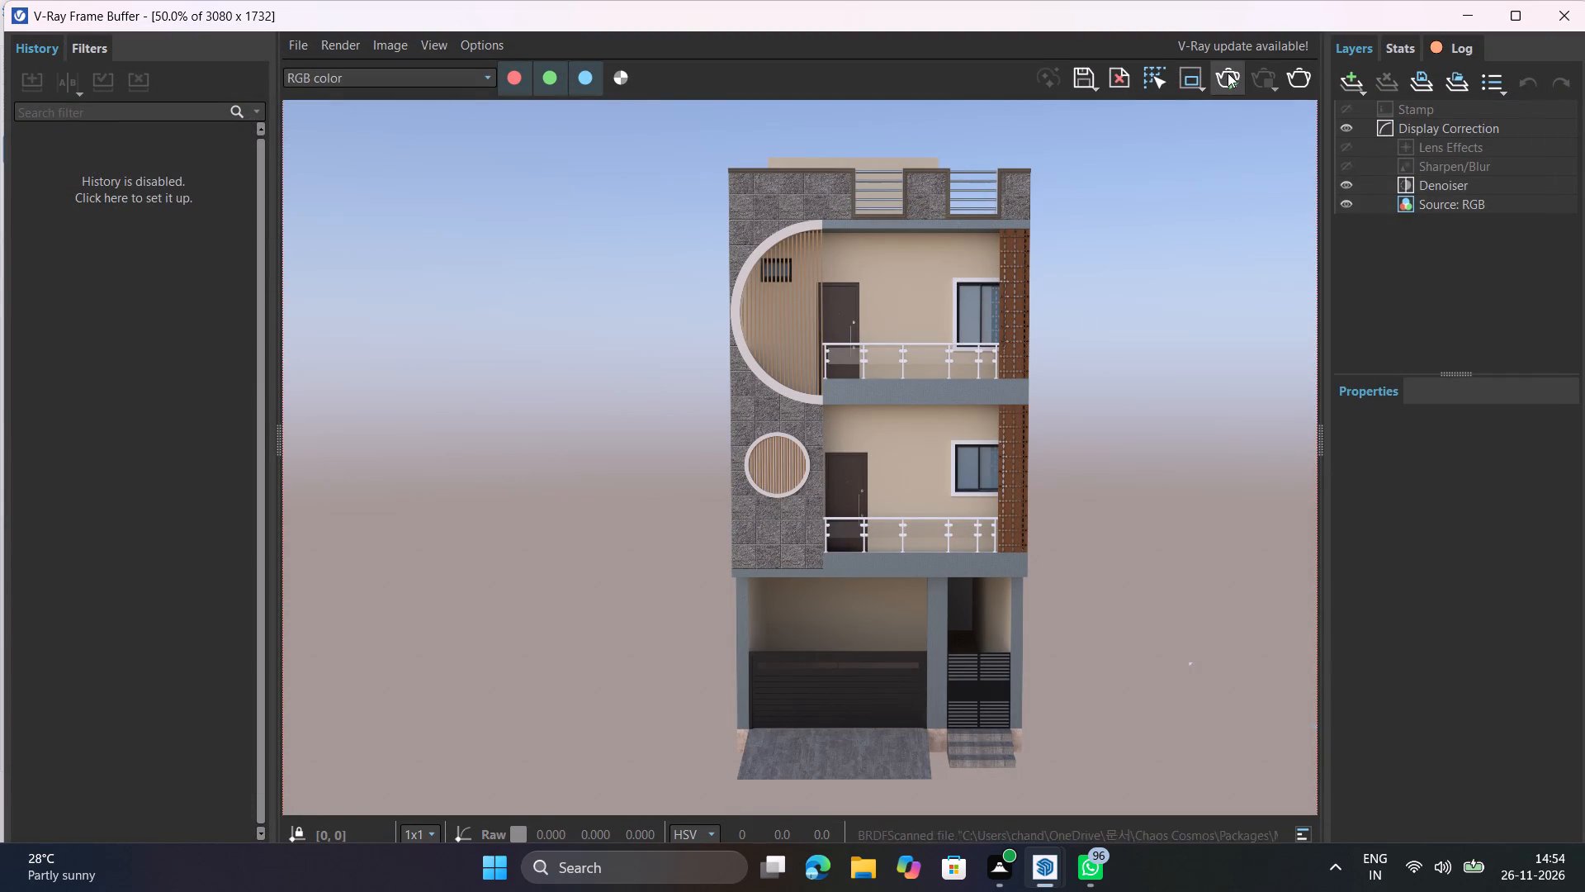
click(1568, 23)
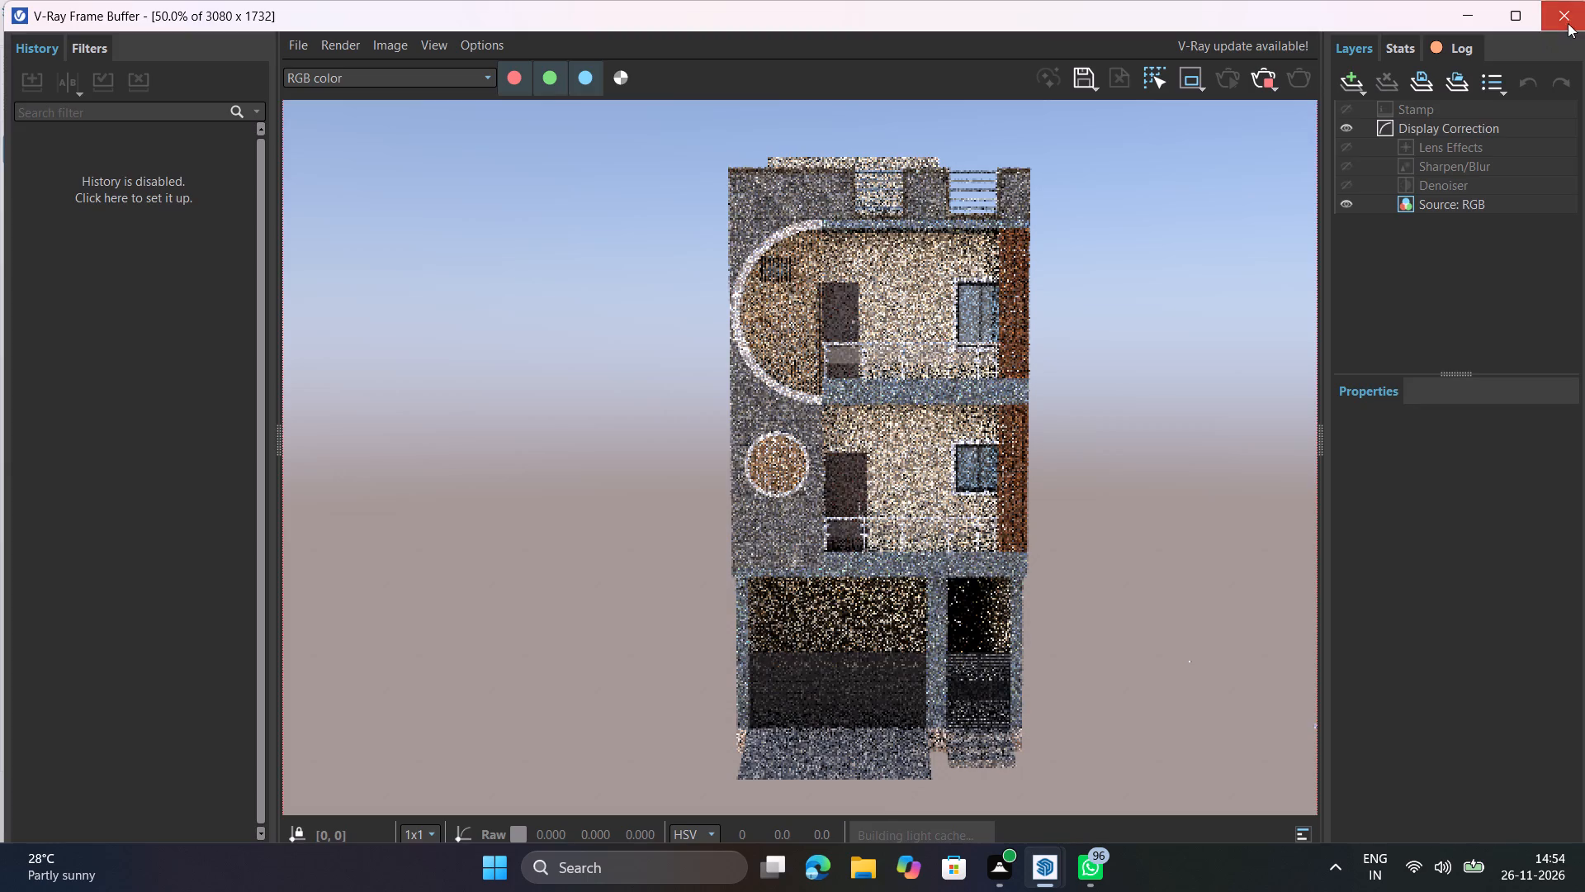
click(1499, 86)
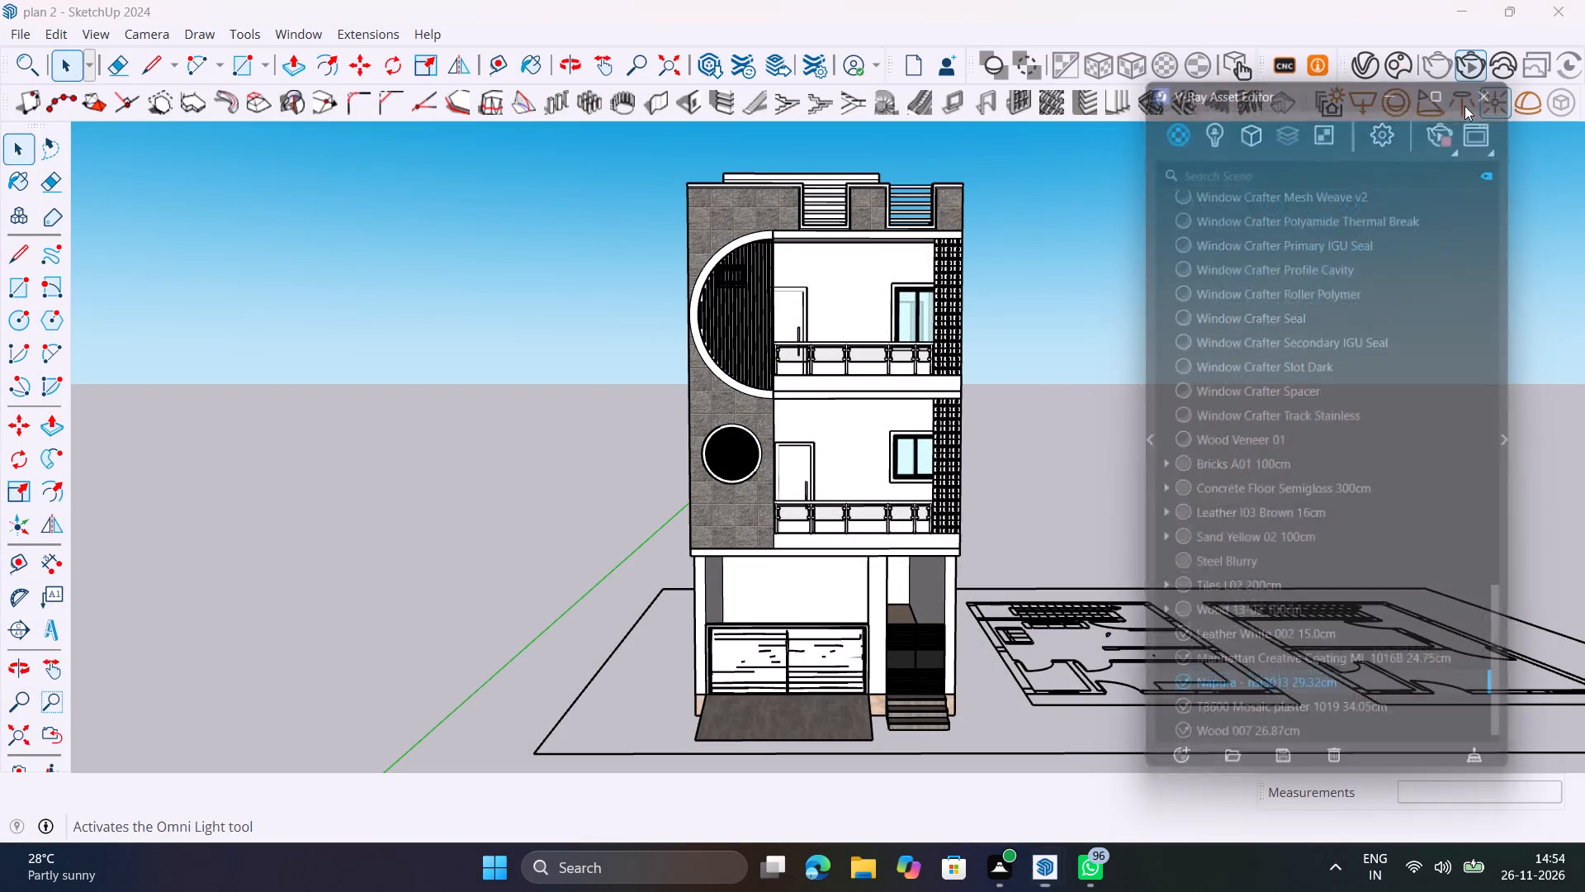
Activate the Paint Bucket tool to bring up the material browser, and dismiss the incoming message notification.
key(b)
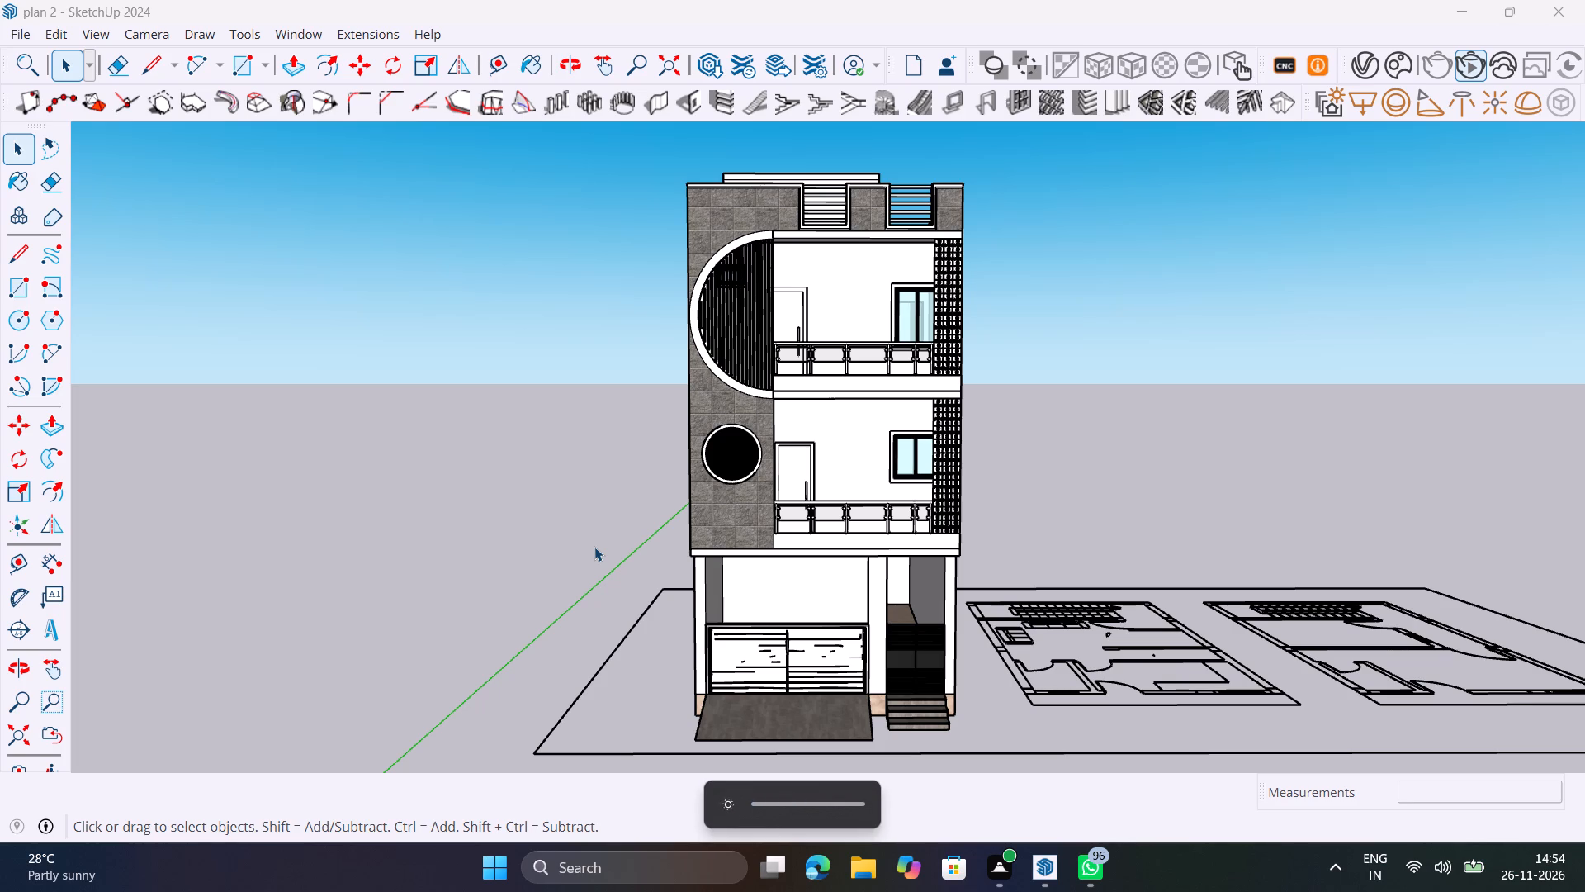
key(b)
key(space)
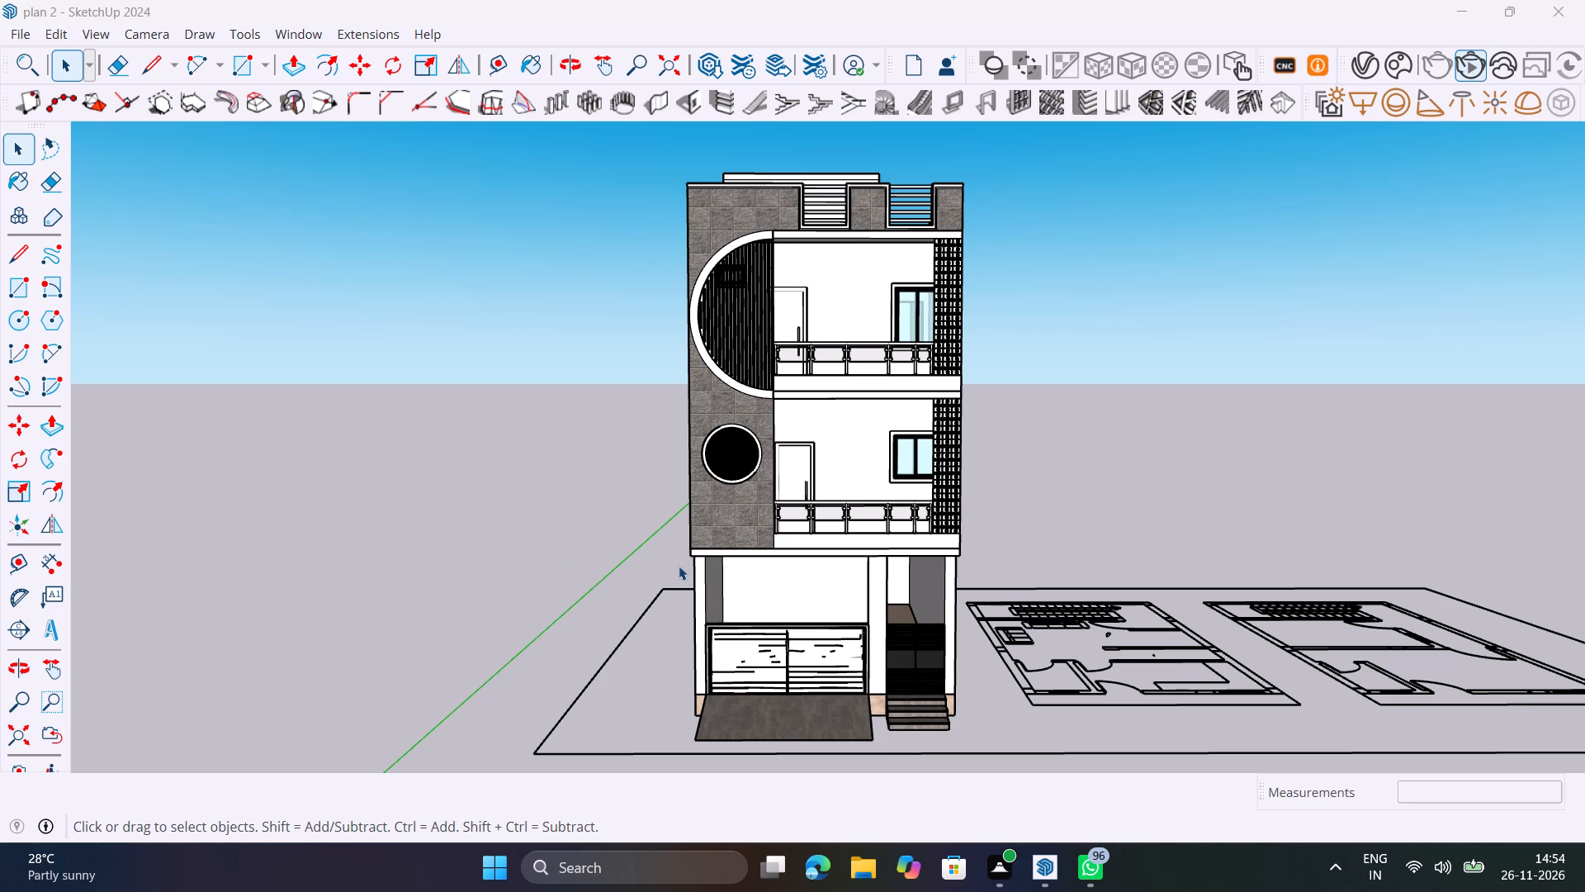
key(b)
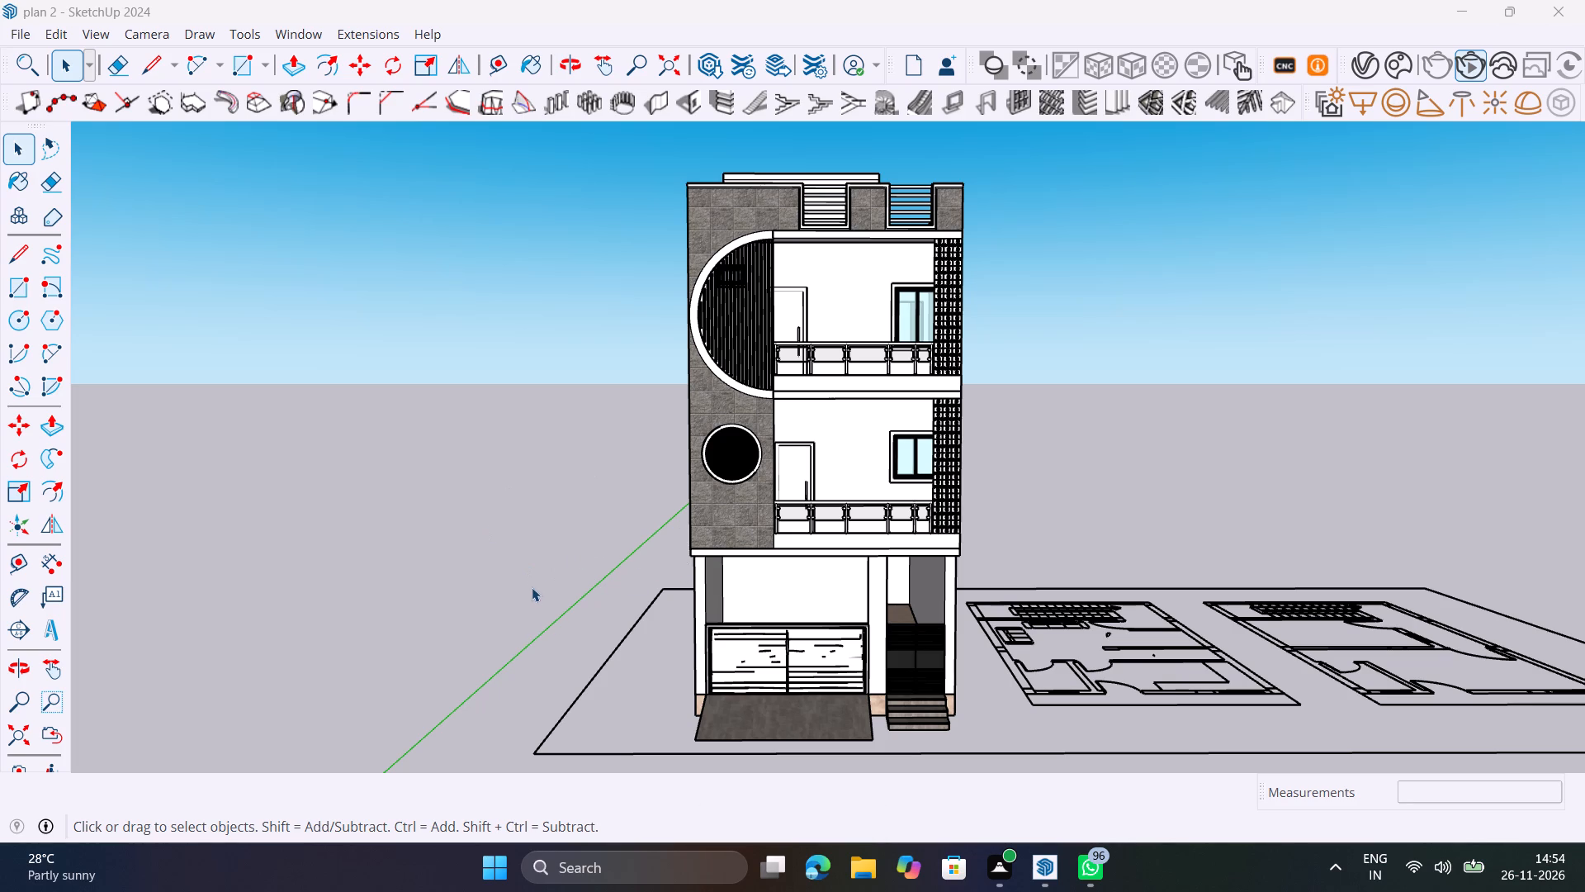
key(Escape)
click(532, 586)
drag(452, 459, 523, 631)
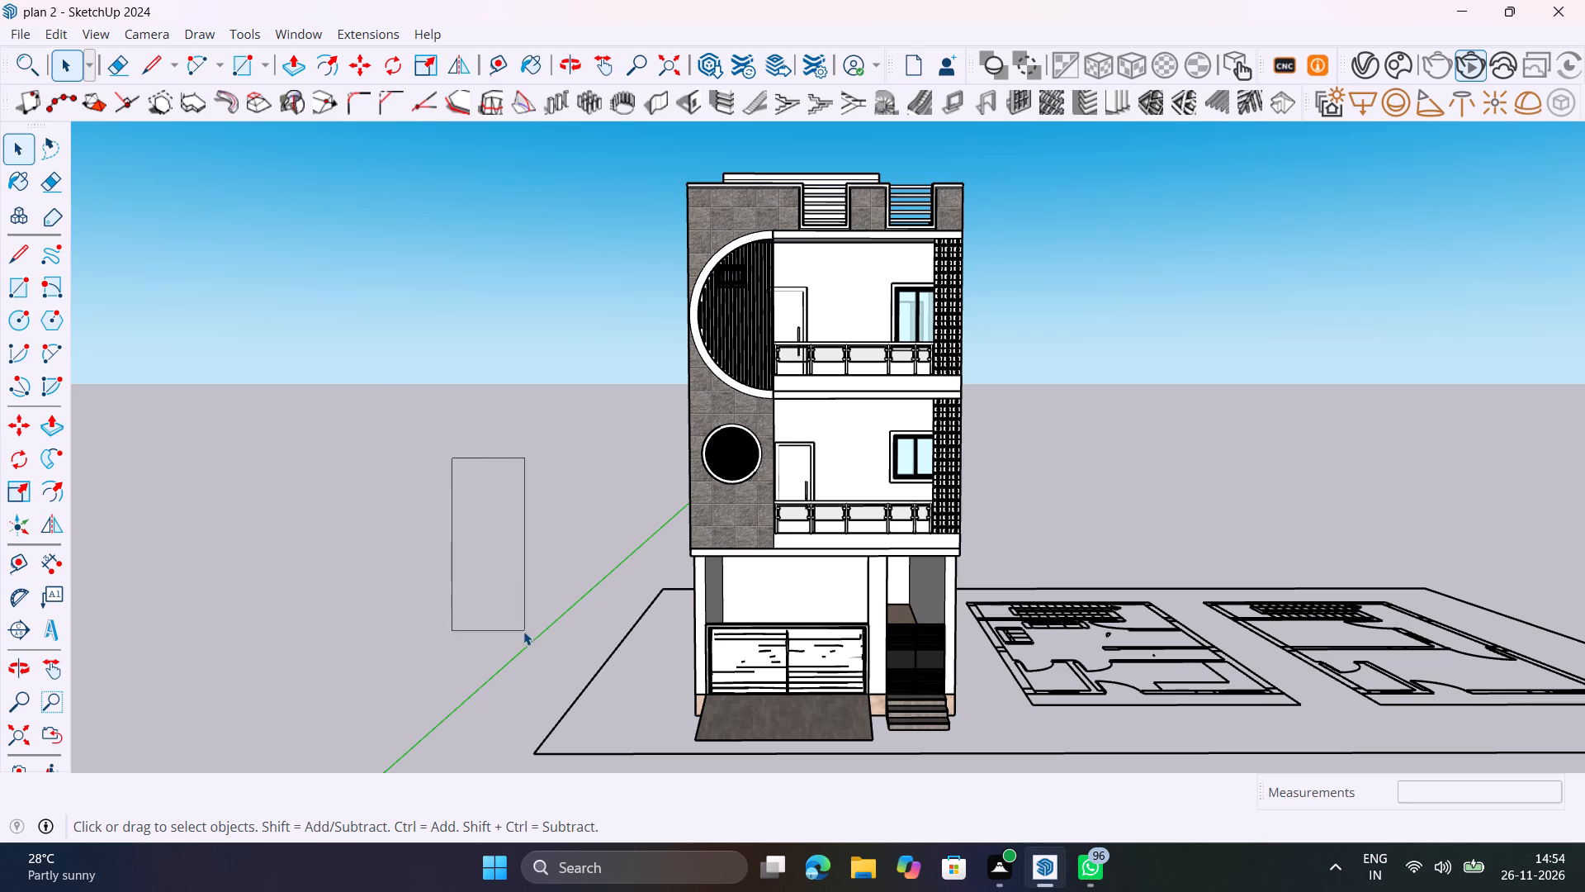
drag(523, 631, 524, 631)
key(b)
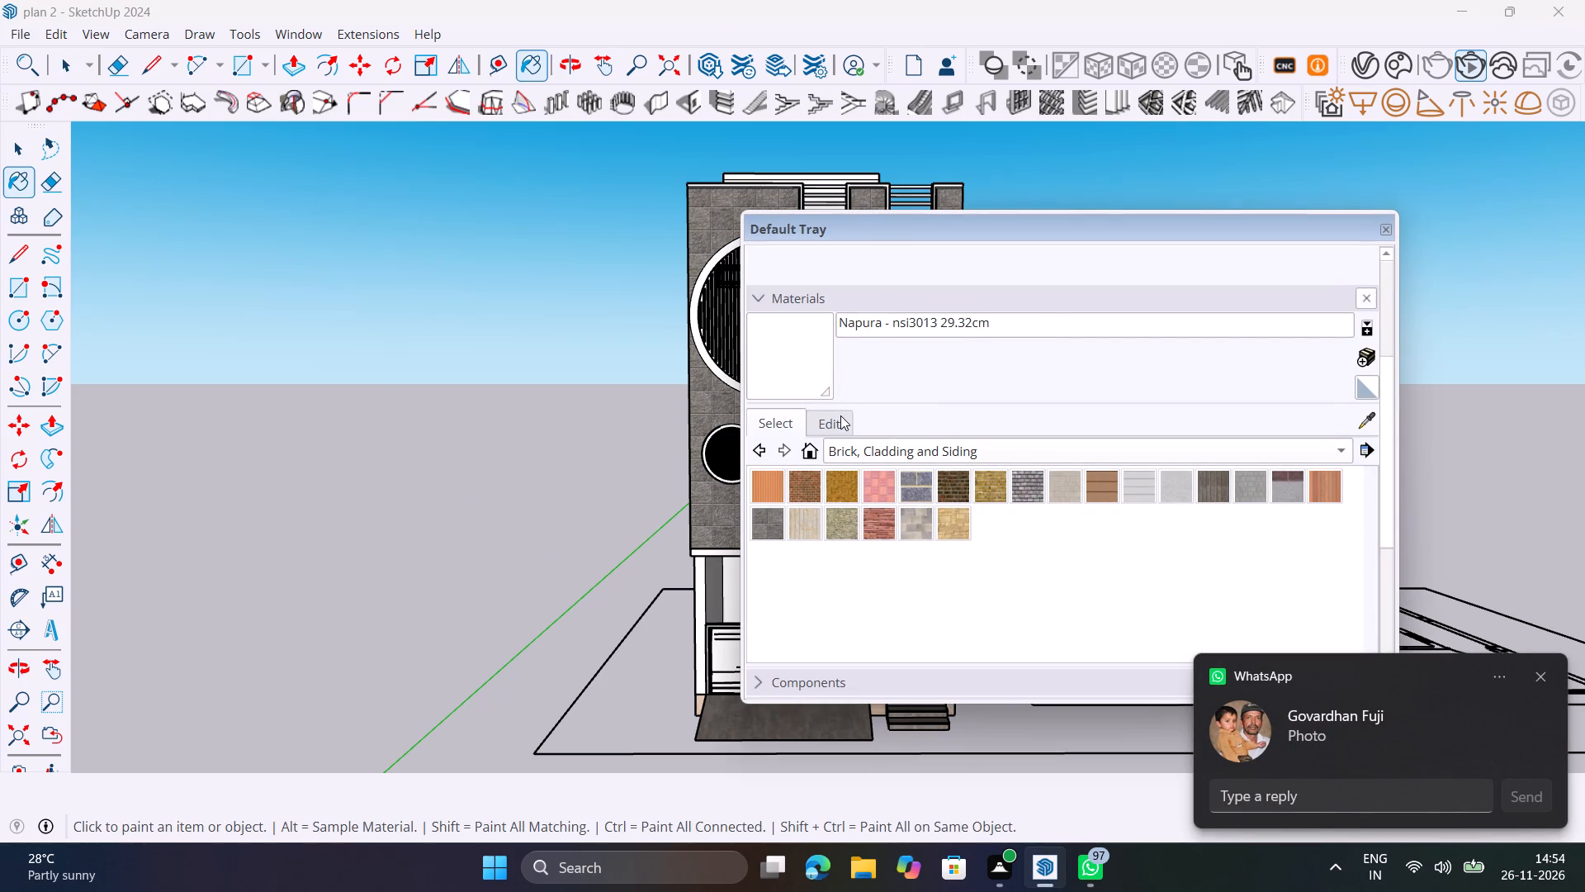
click(1543, 677)
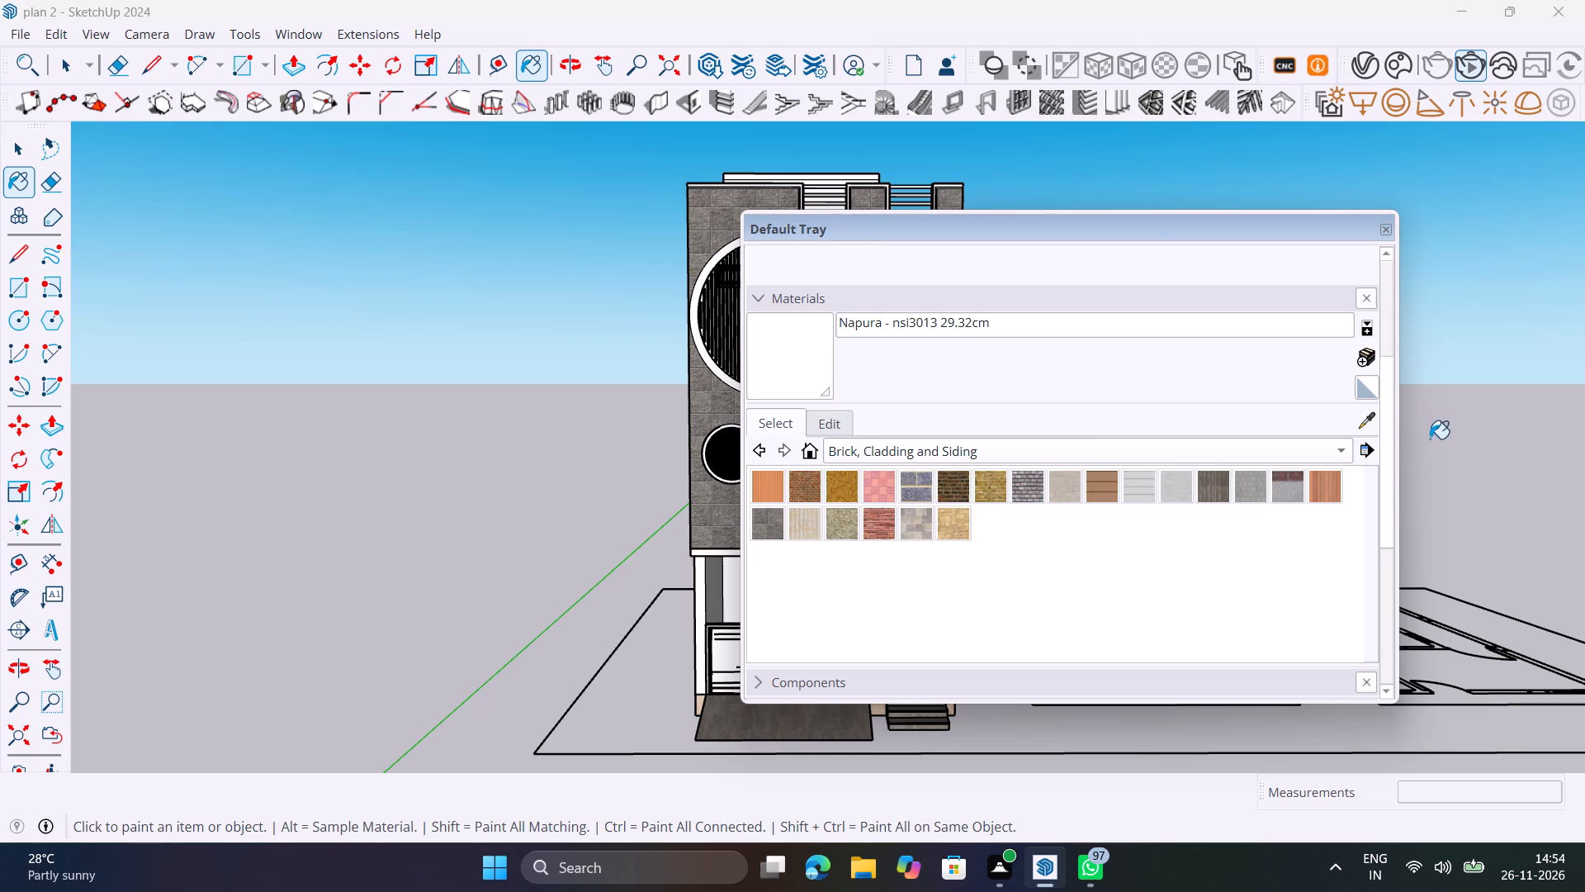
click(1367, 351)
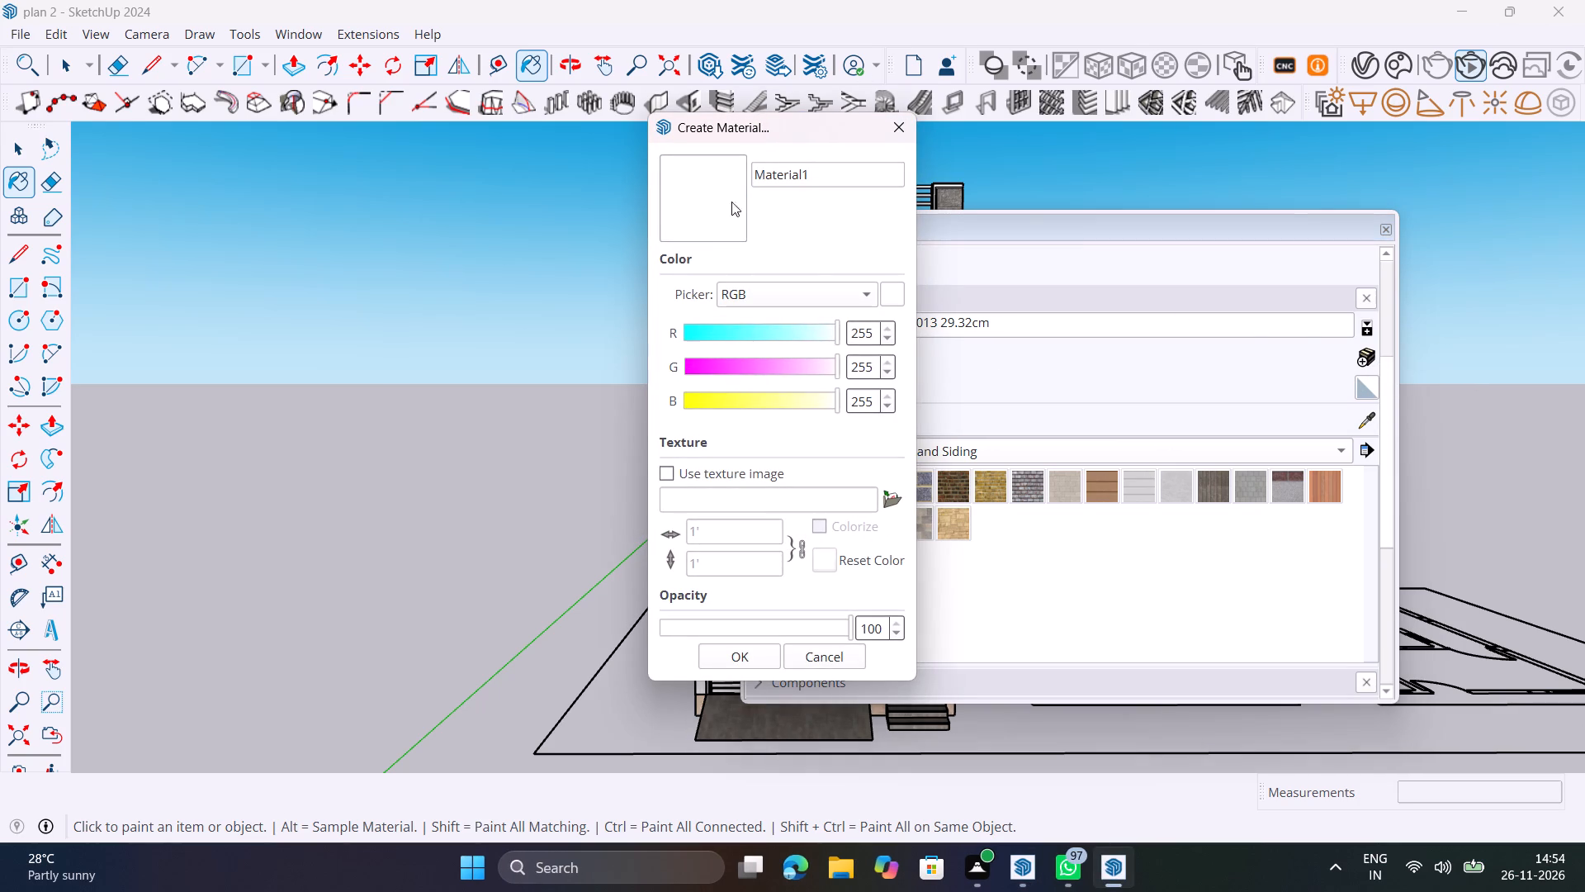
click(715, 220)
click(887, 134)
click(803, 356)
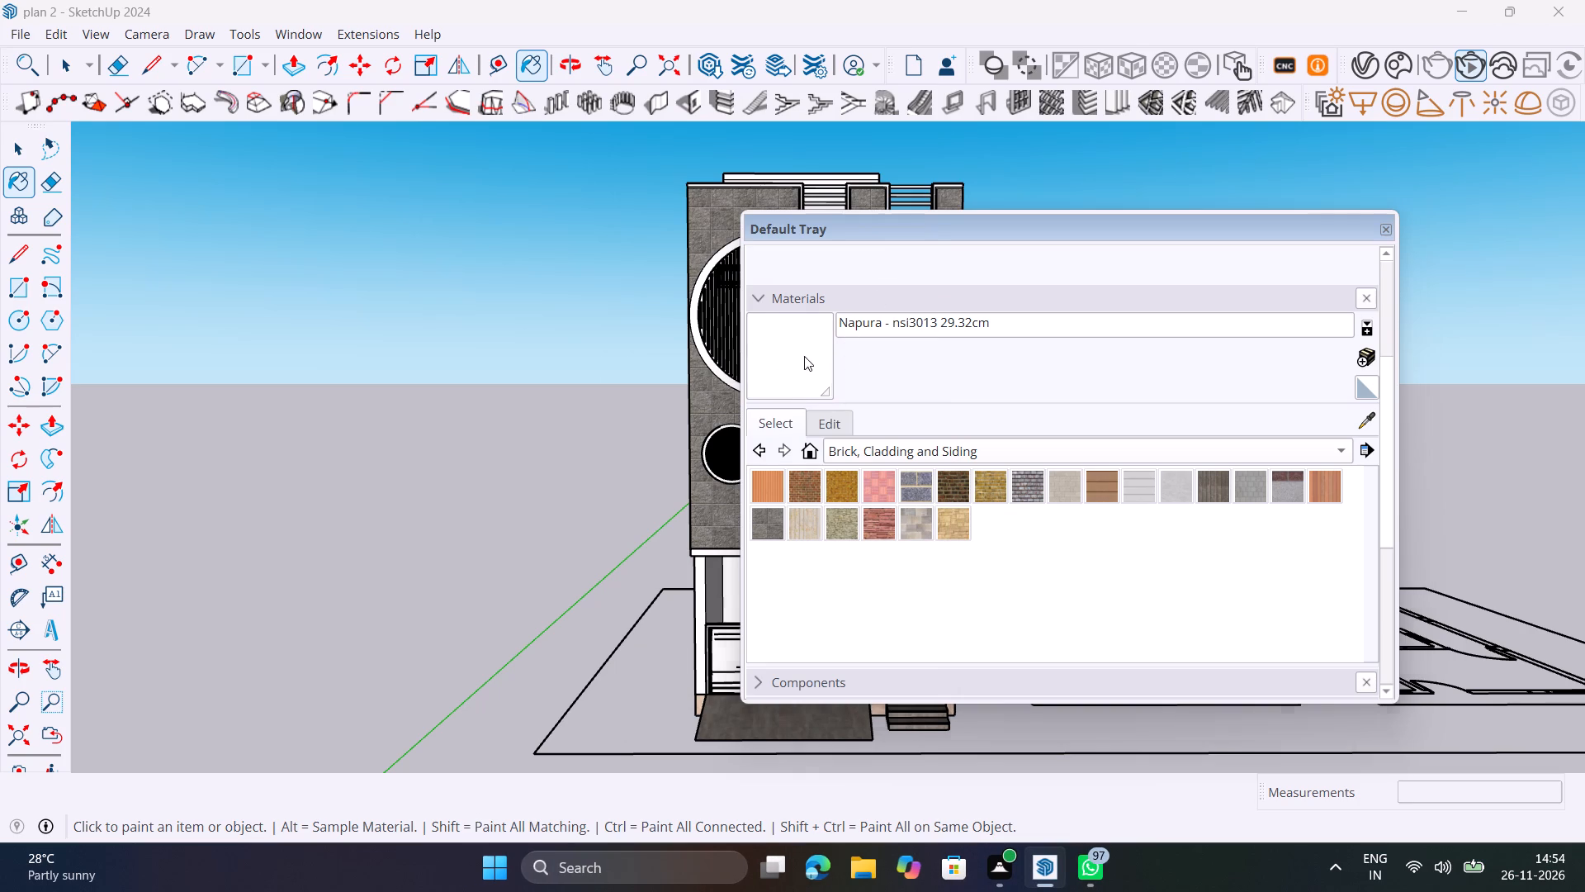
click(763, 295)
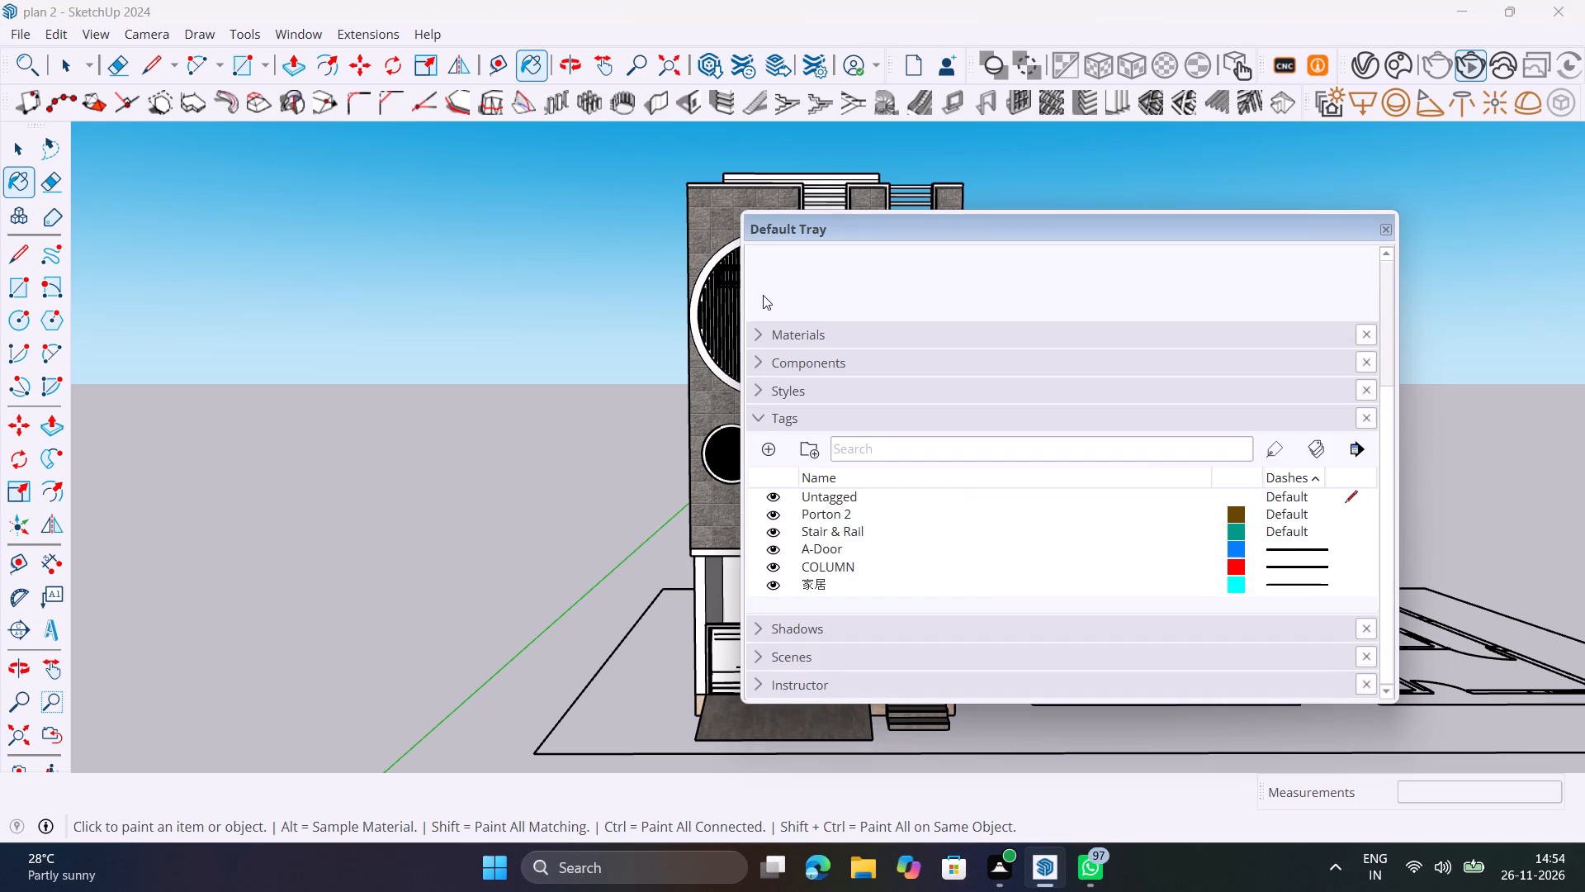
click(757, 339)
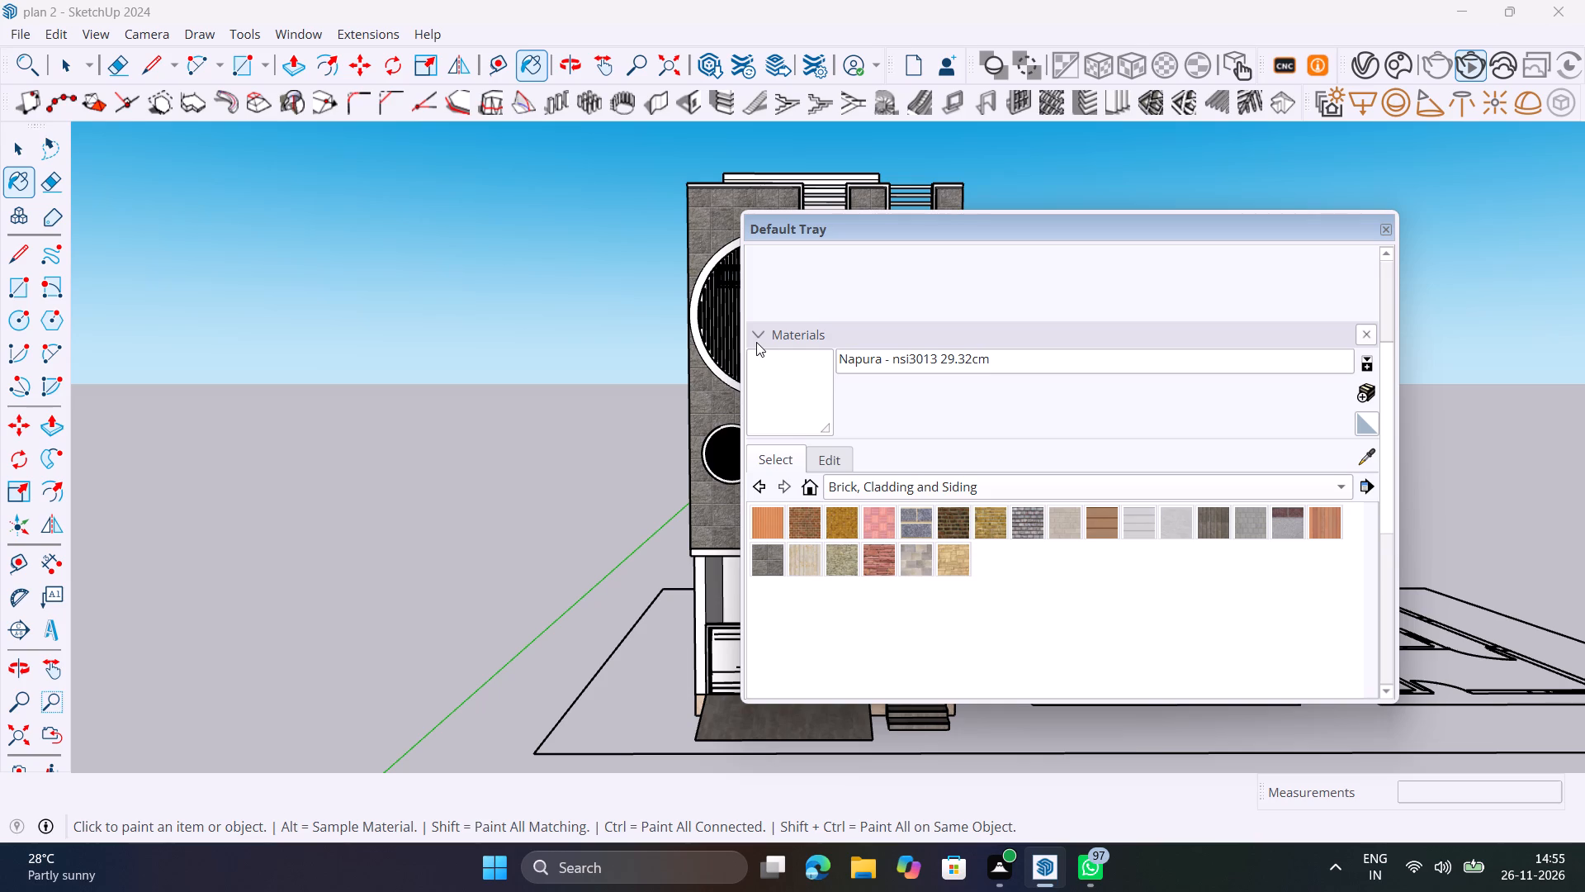
Show the In Model material collection instead of Brick, Cladding and Siding.
click(1371, 363)
click(808, 488)
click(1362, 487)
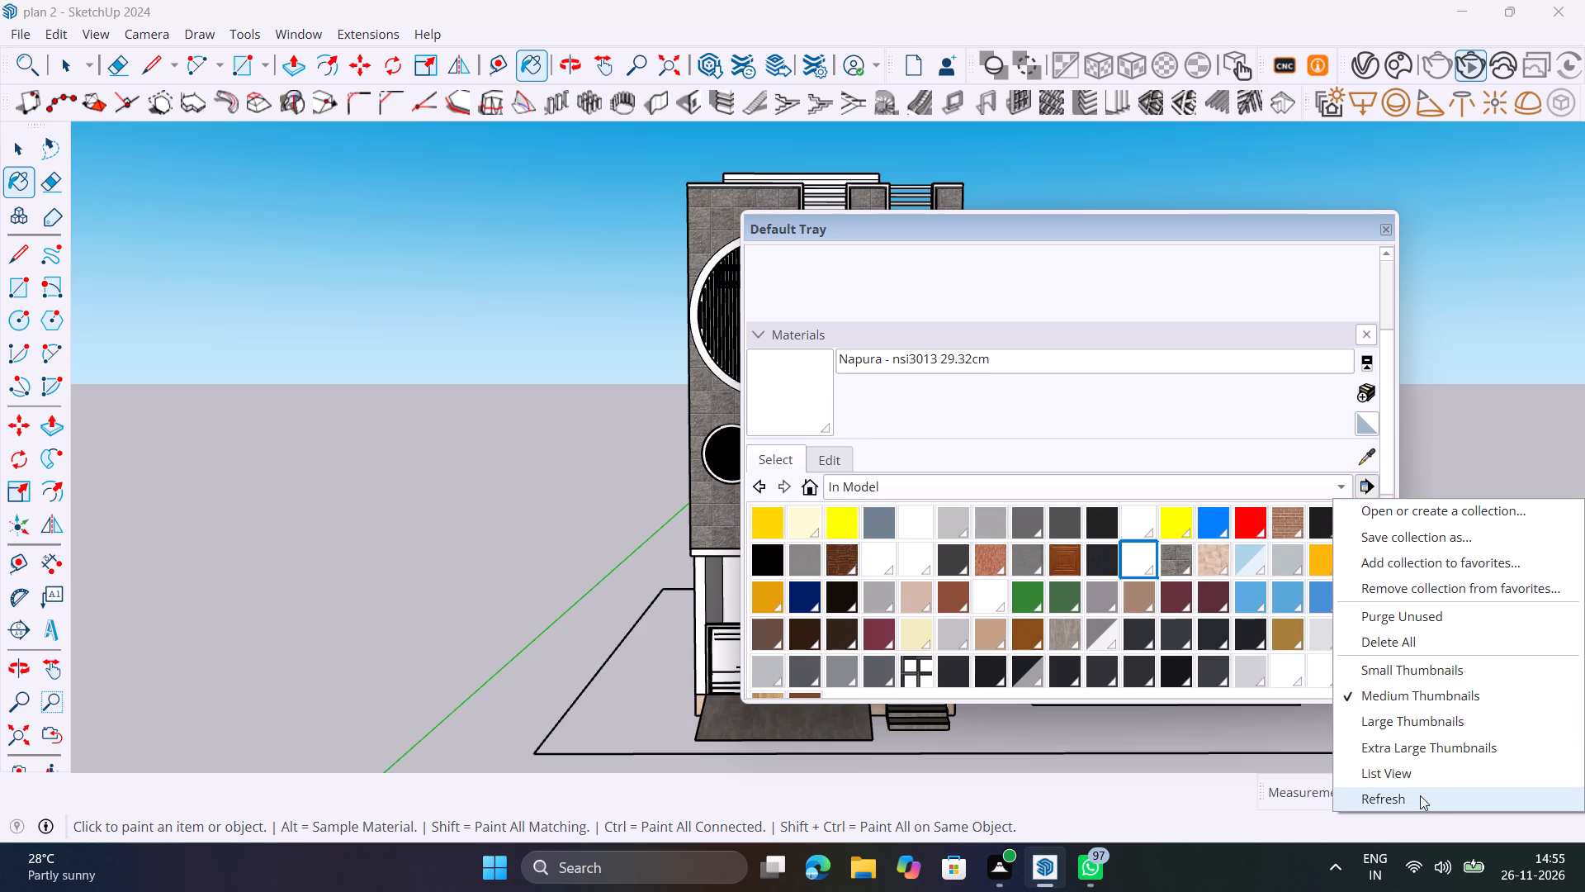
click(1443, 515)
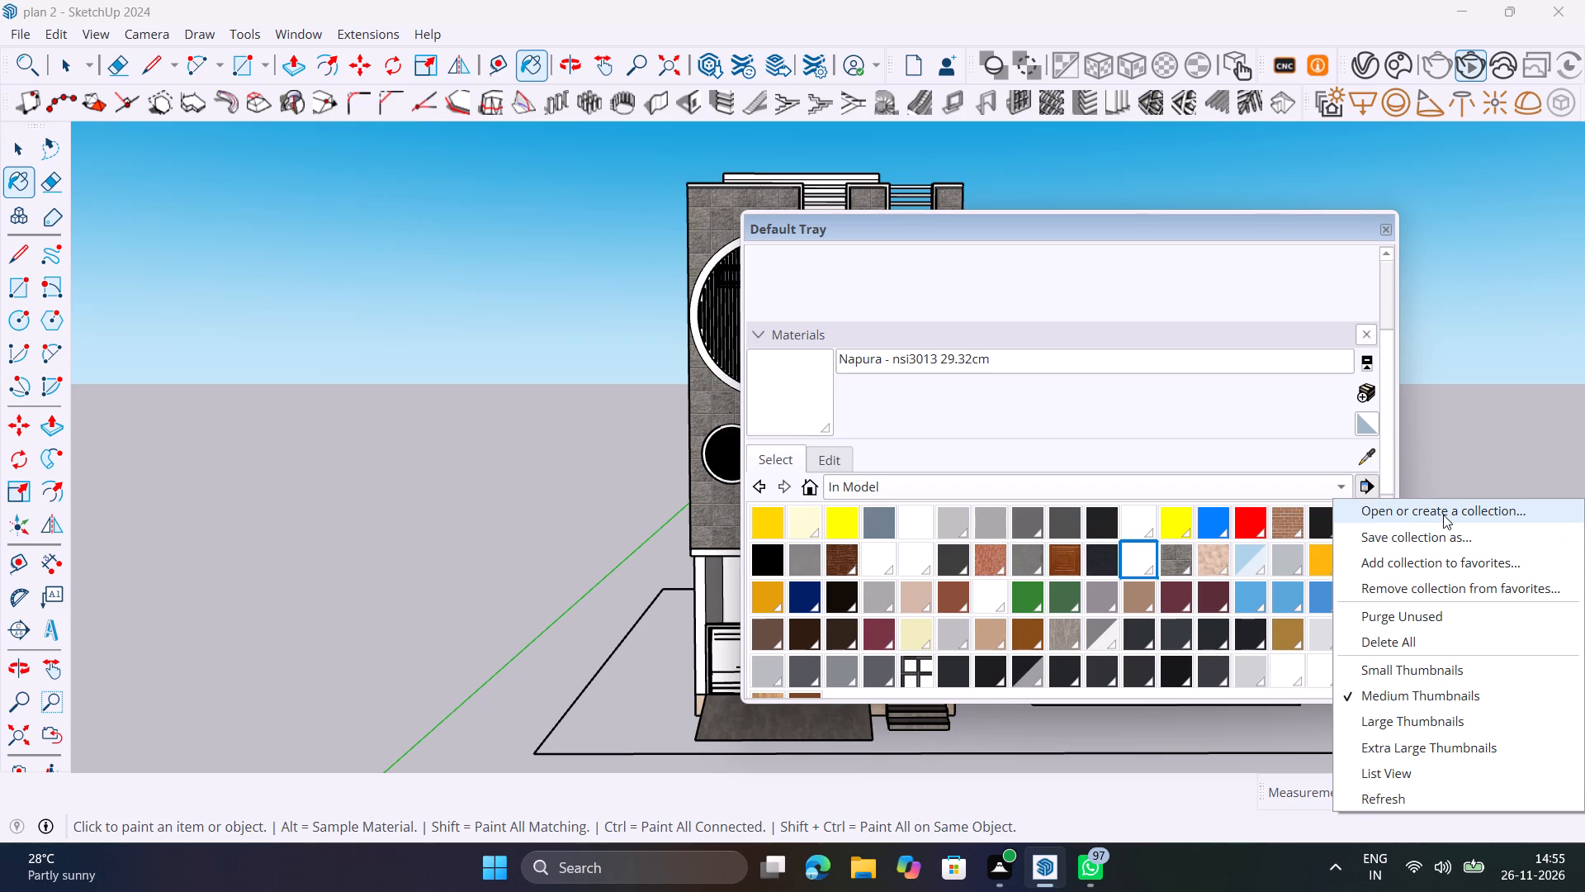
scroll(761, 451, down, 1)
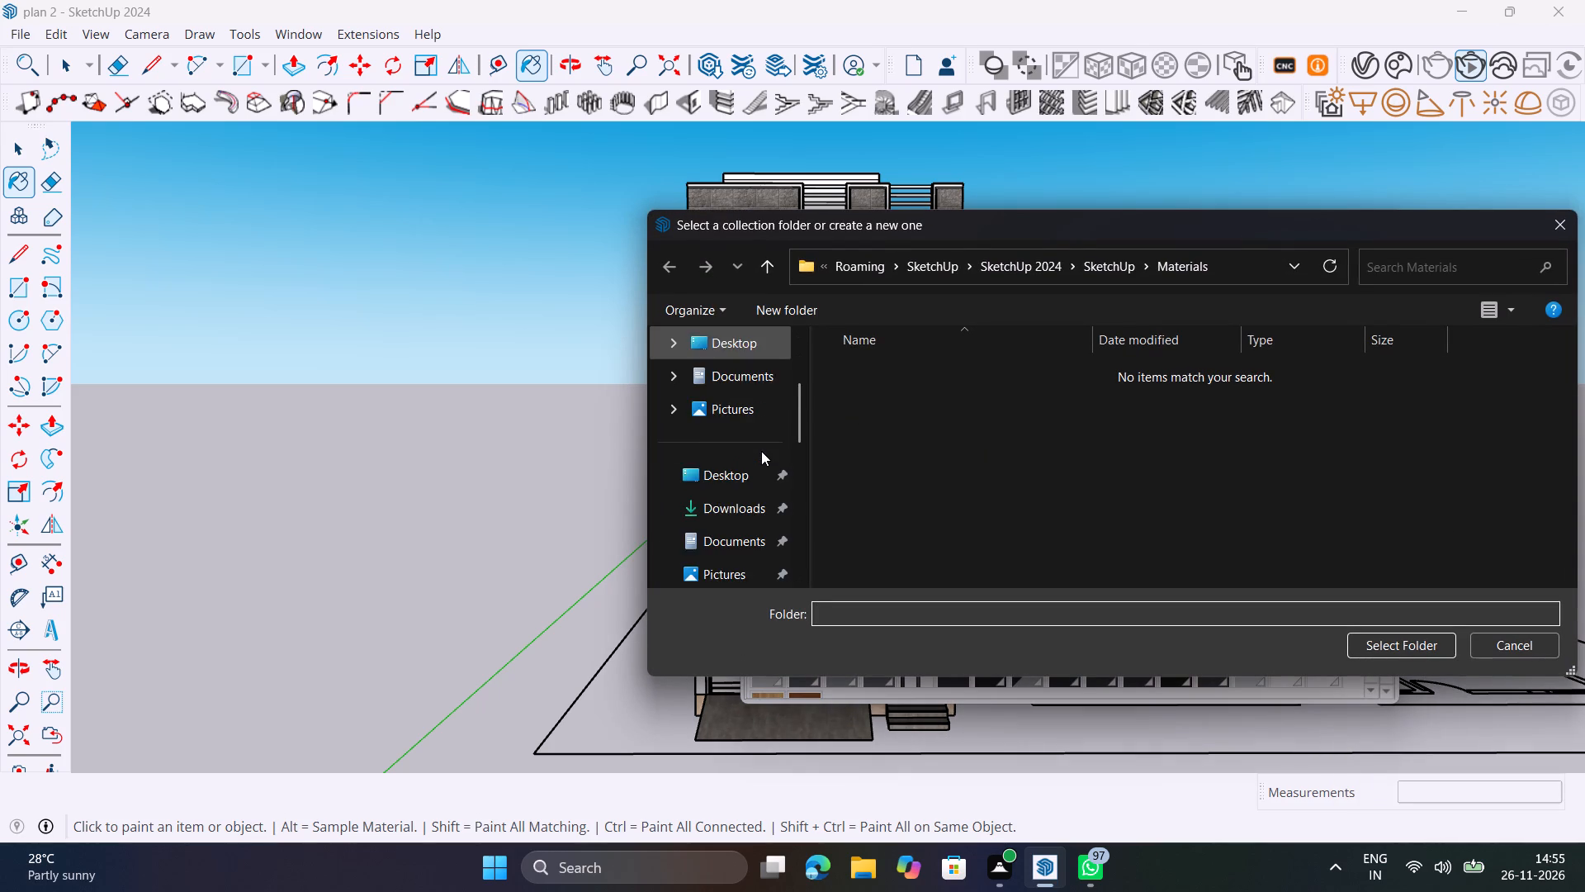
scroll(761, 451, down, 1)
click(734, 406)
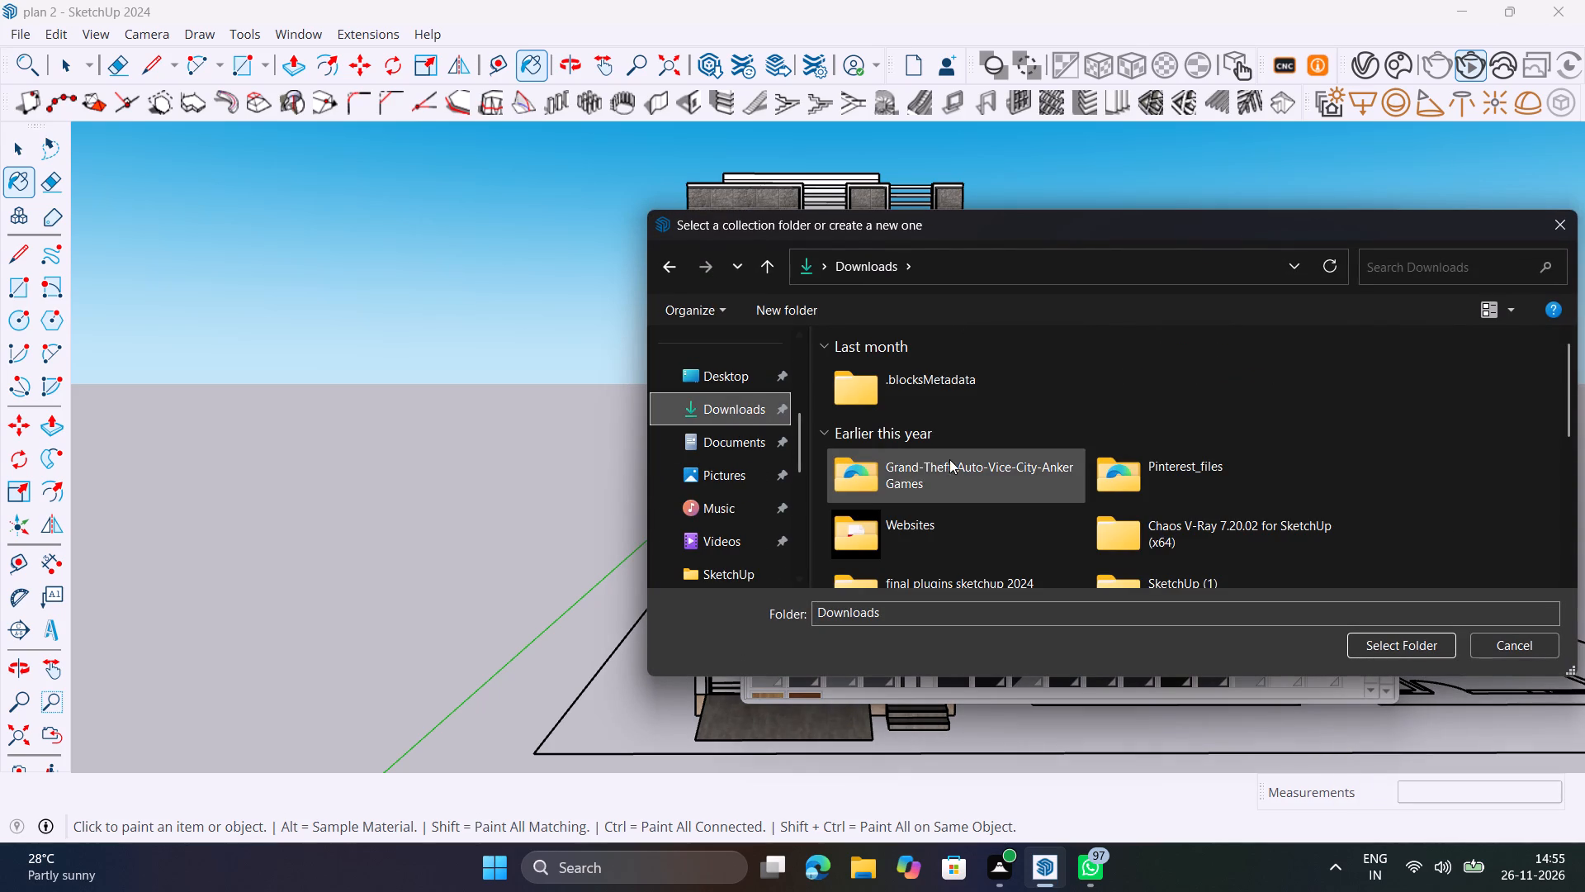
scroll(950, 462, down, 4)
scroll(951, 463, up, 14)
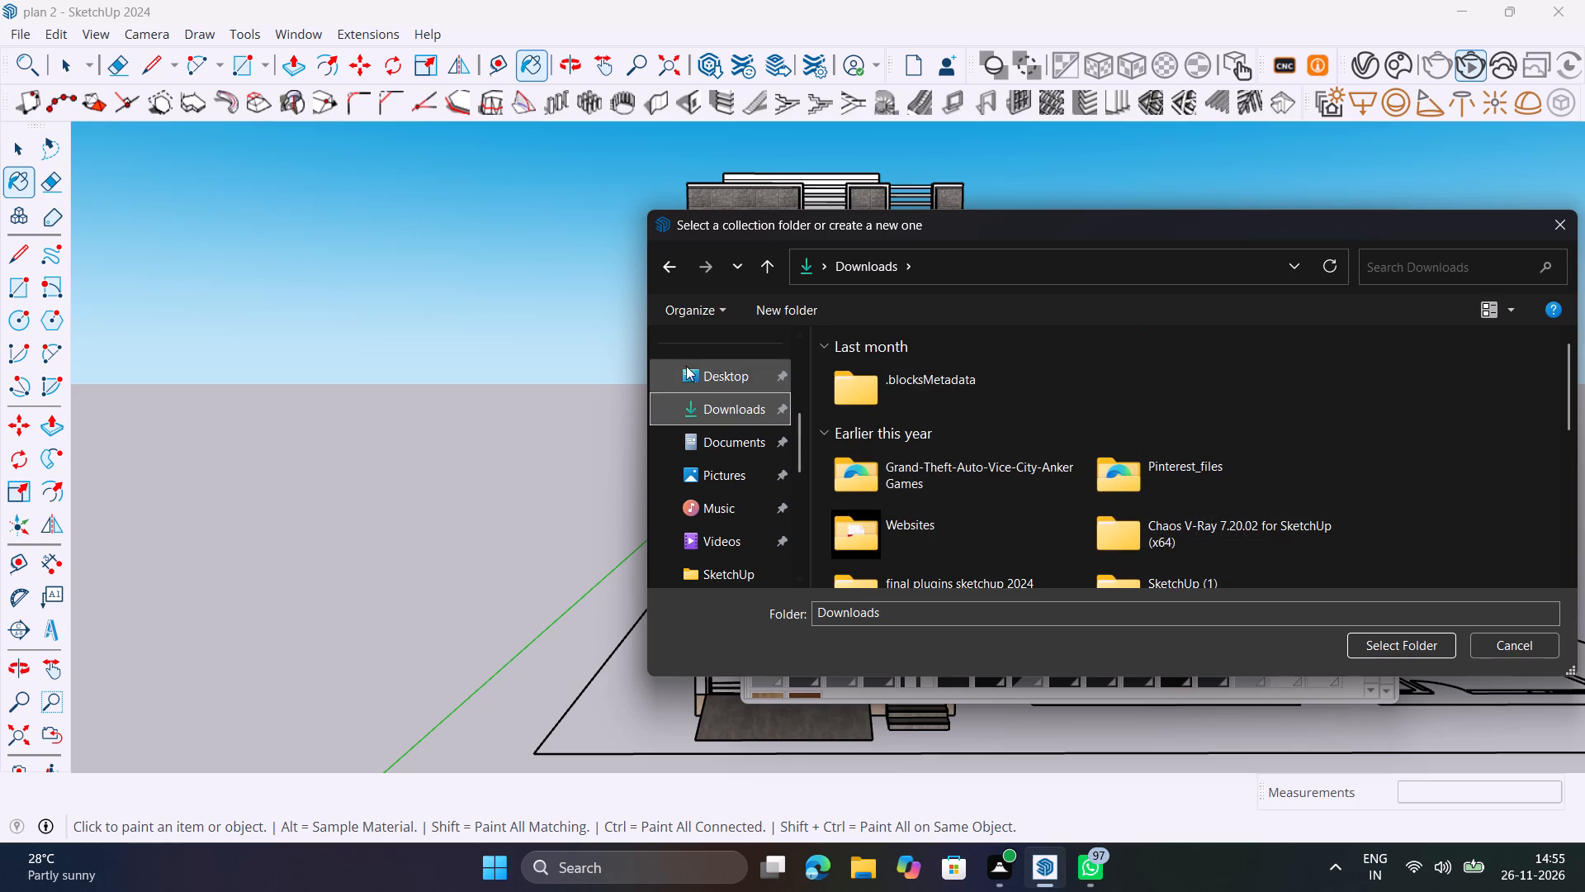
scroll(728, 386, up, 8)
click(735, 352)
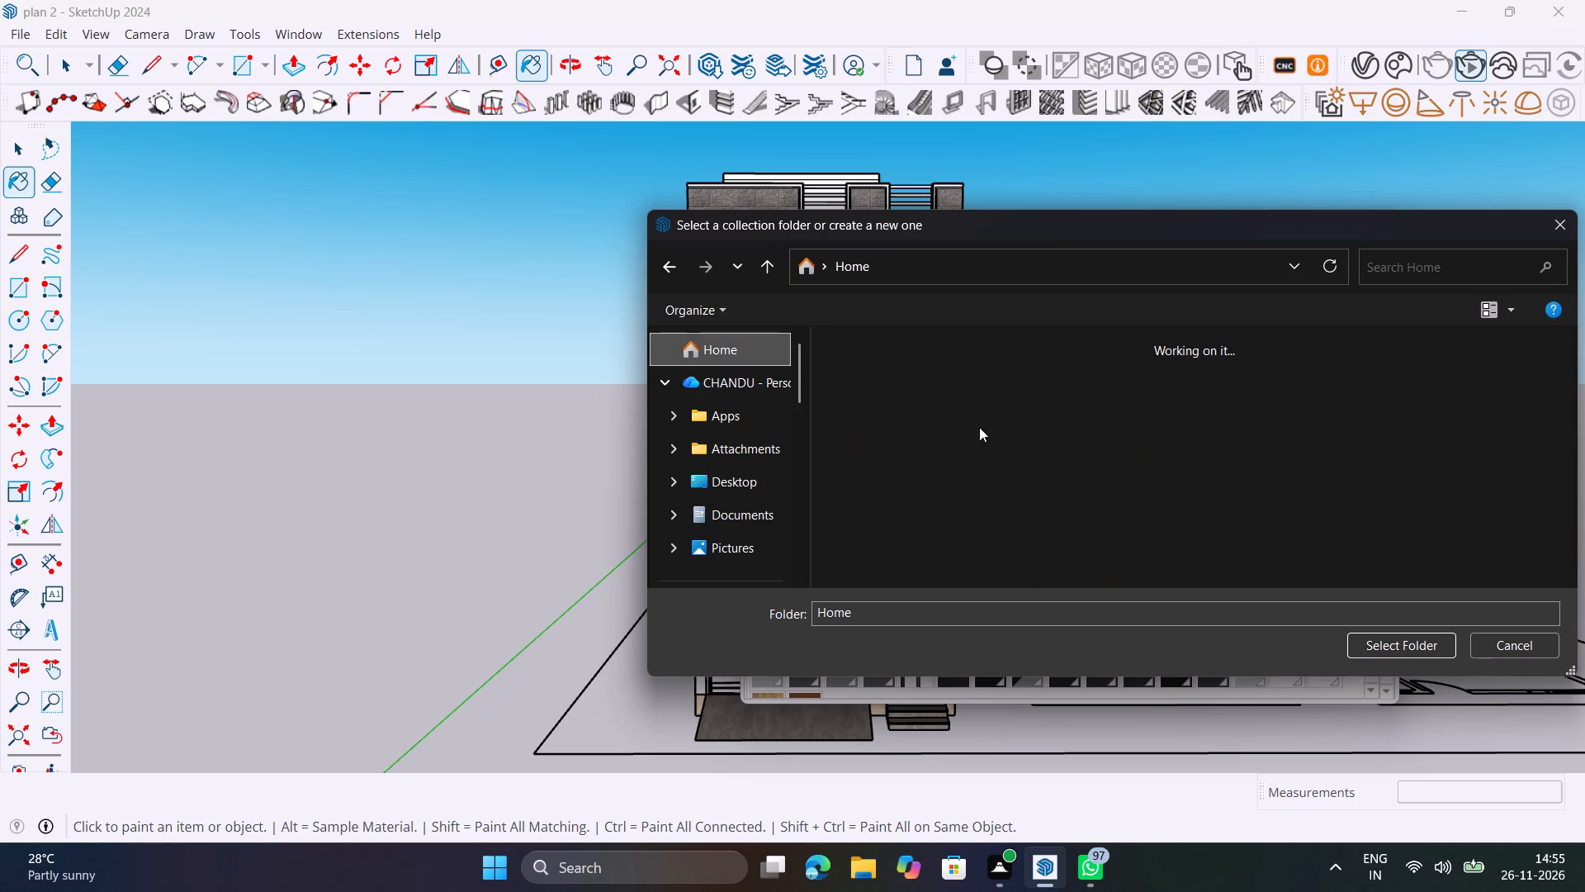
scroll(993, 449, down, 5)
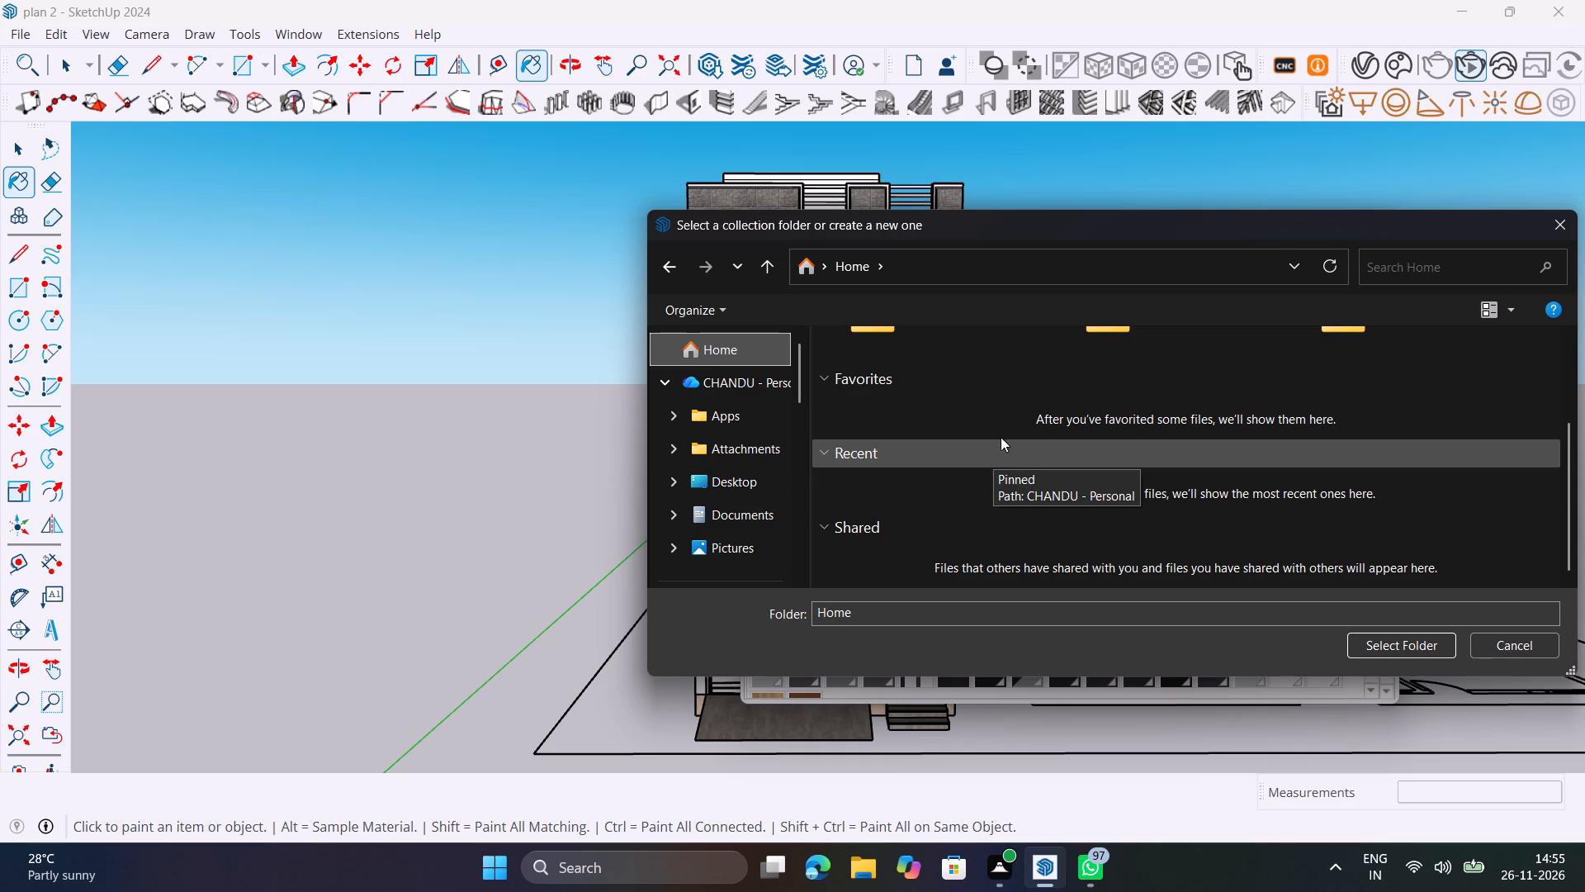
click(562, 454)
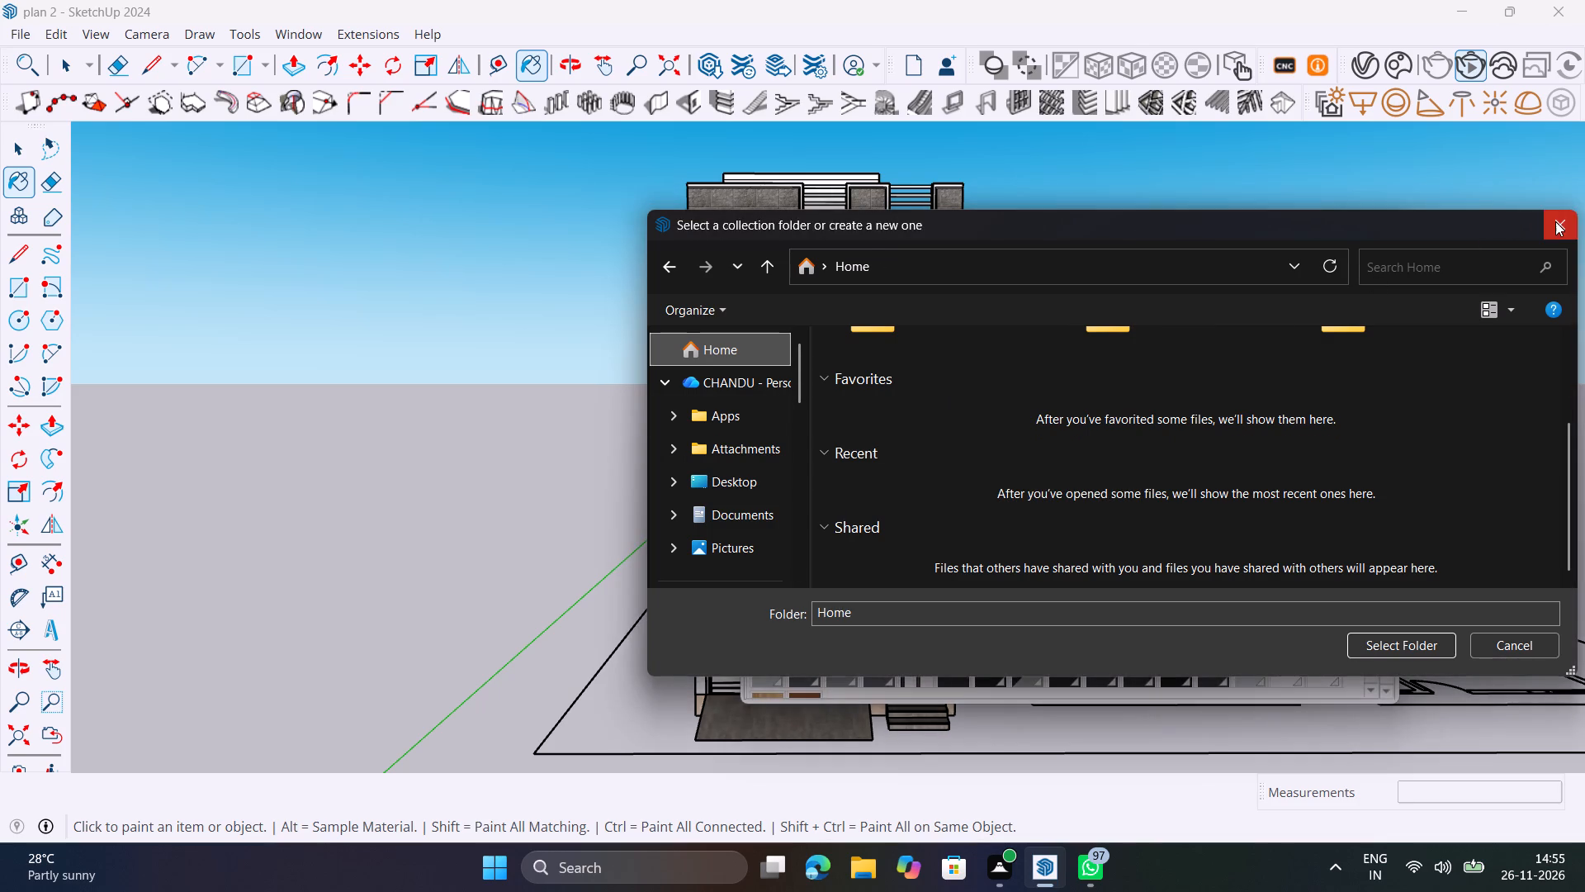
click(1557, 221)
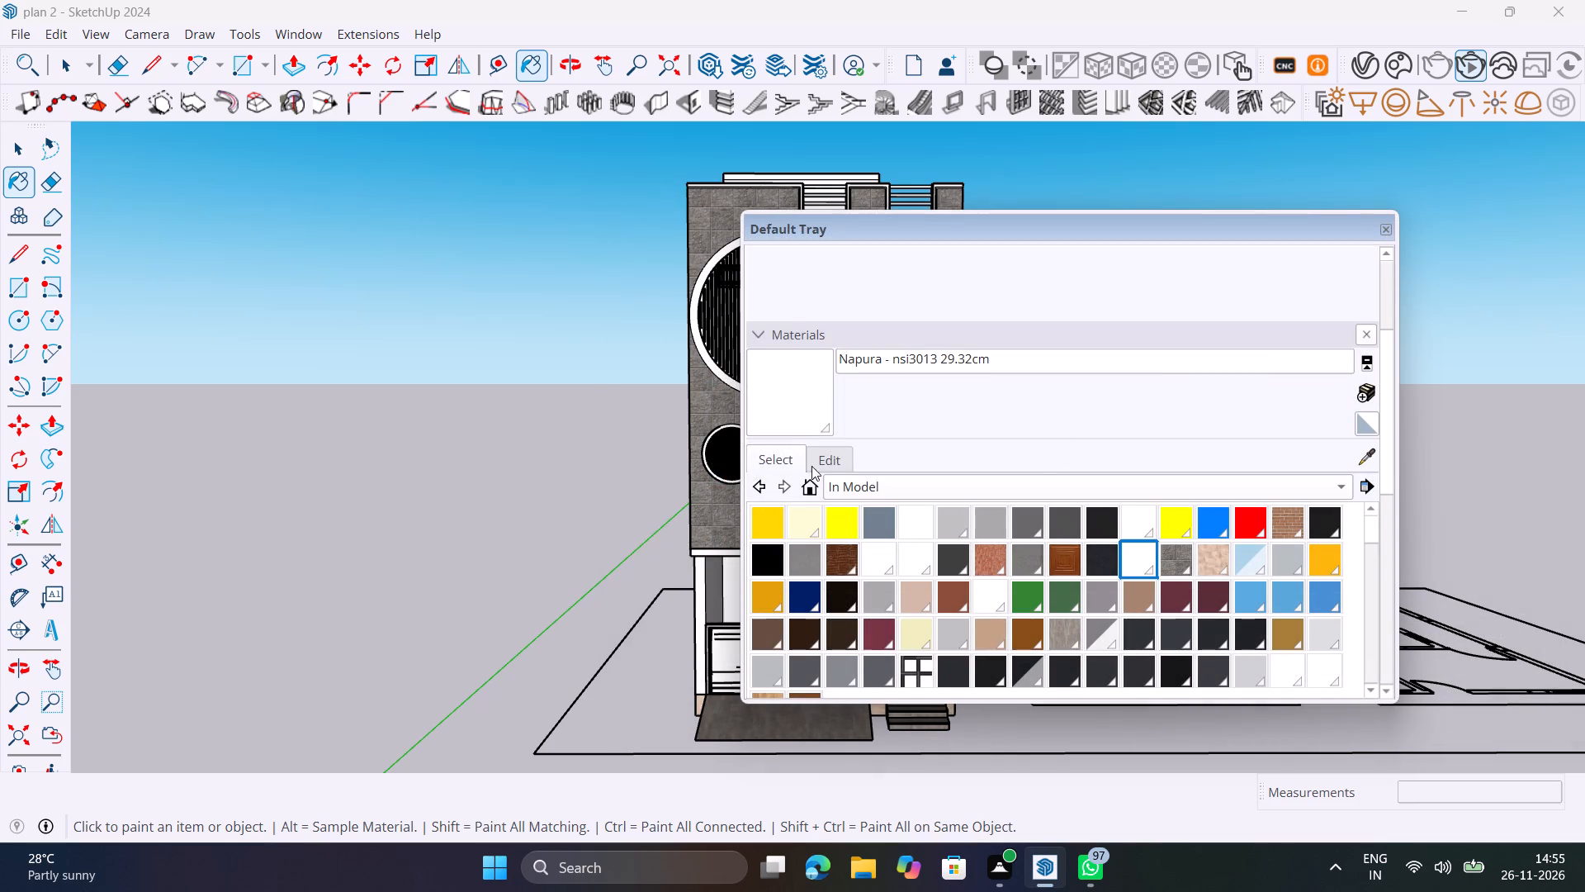
Edit the Napura - nsi3013 29.32cm material to use WhatsApp Image 2026-11-26 at 2.46.51 PM from Downloads as its texture image.
click(846, 454)
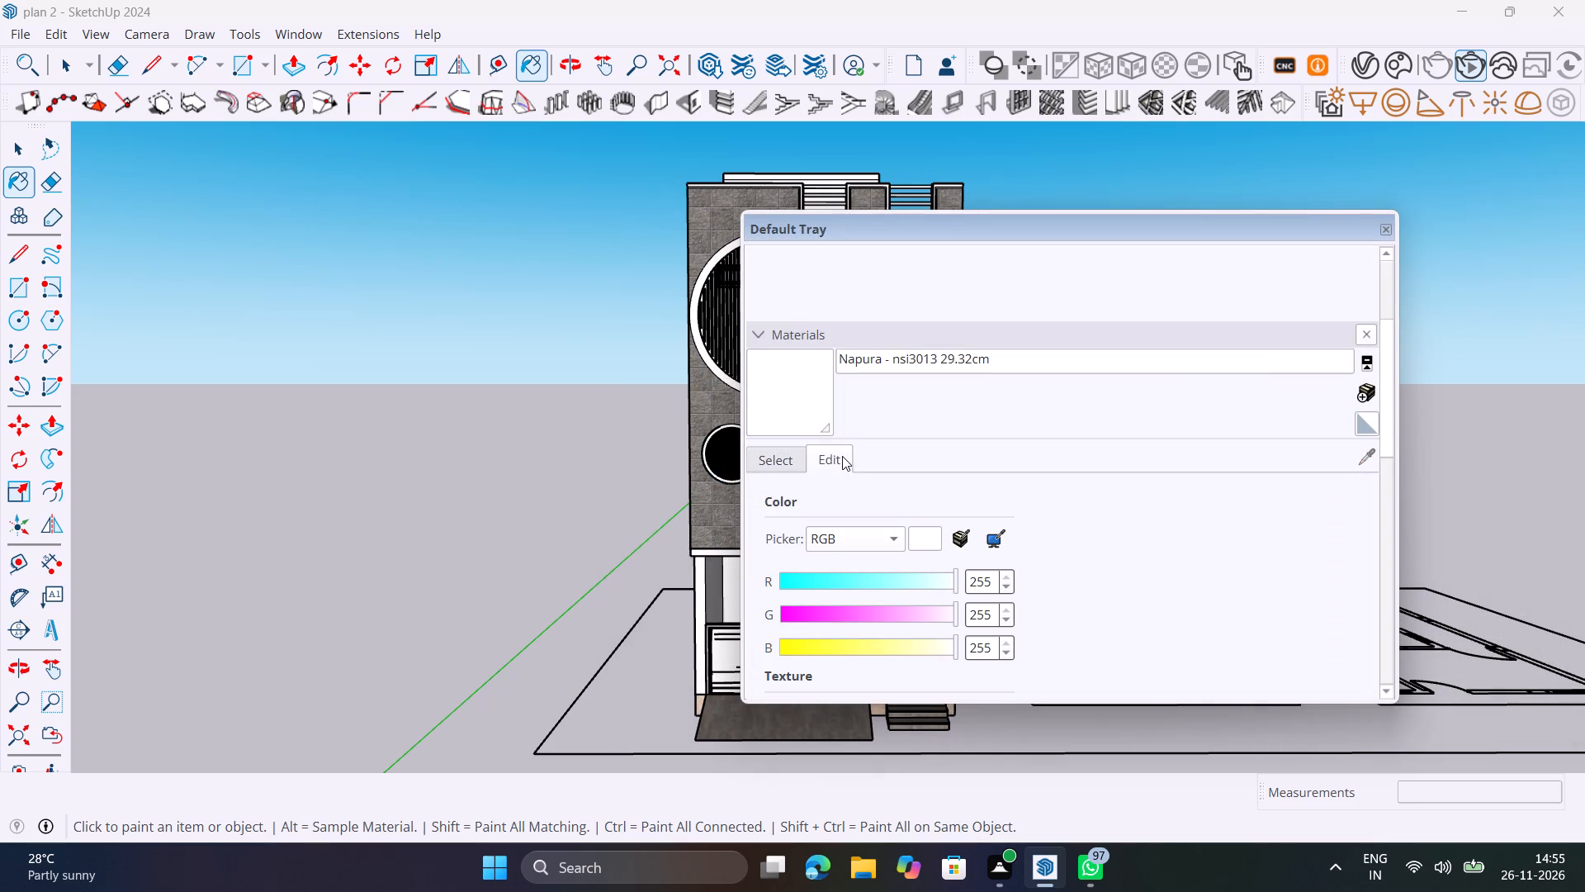
click(813, 397)
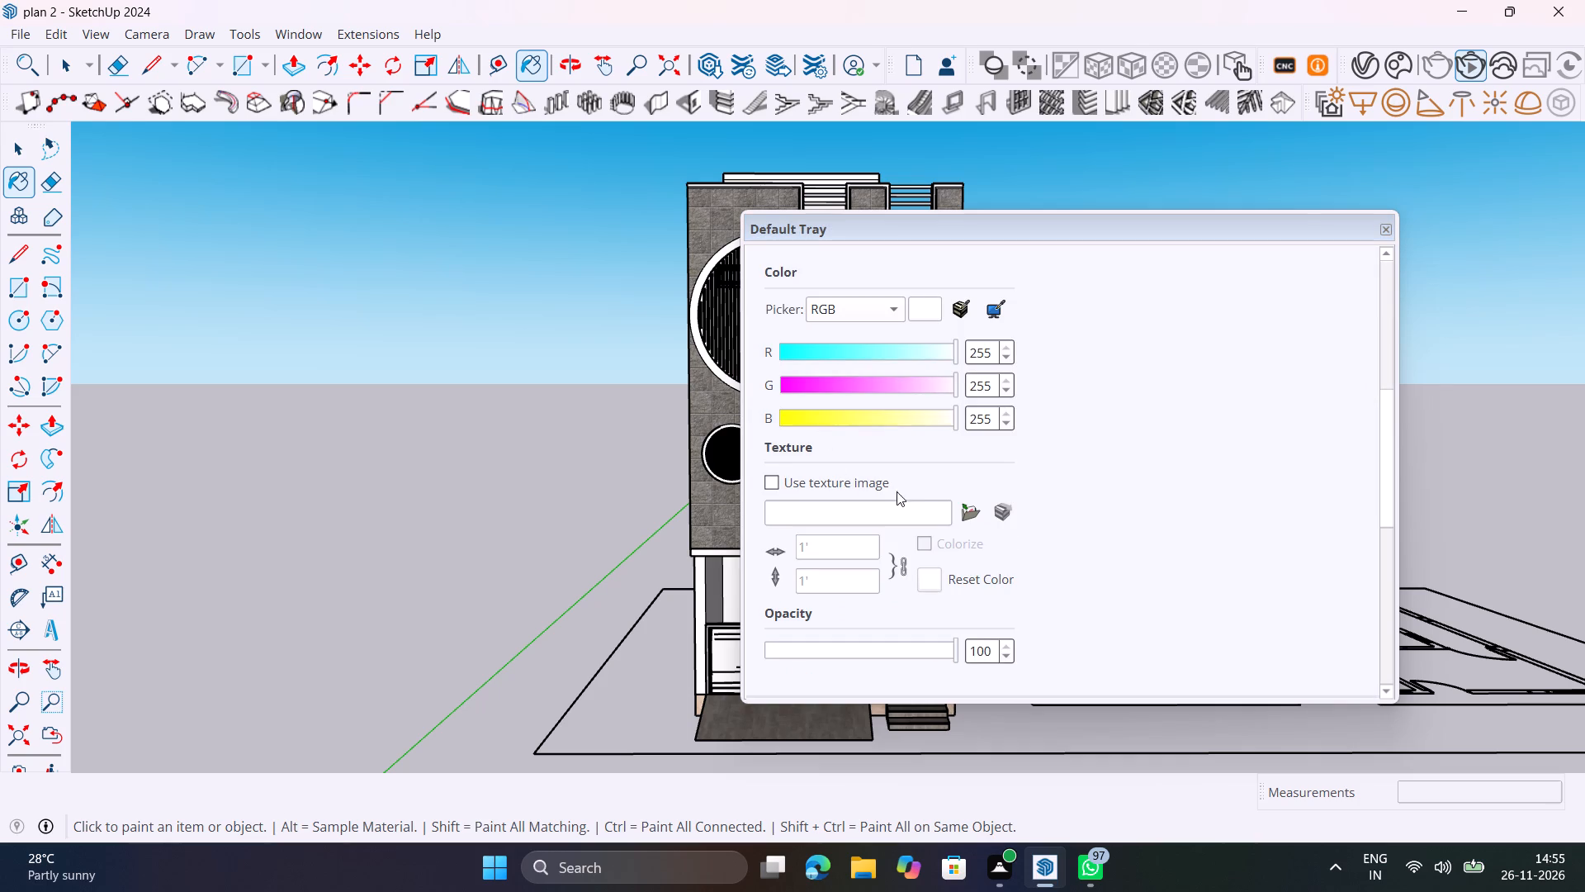
click(963, 515)
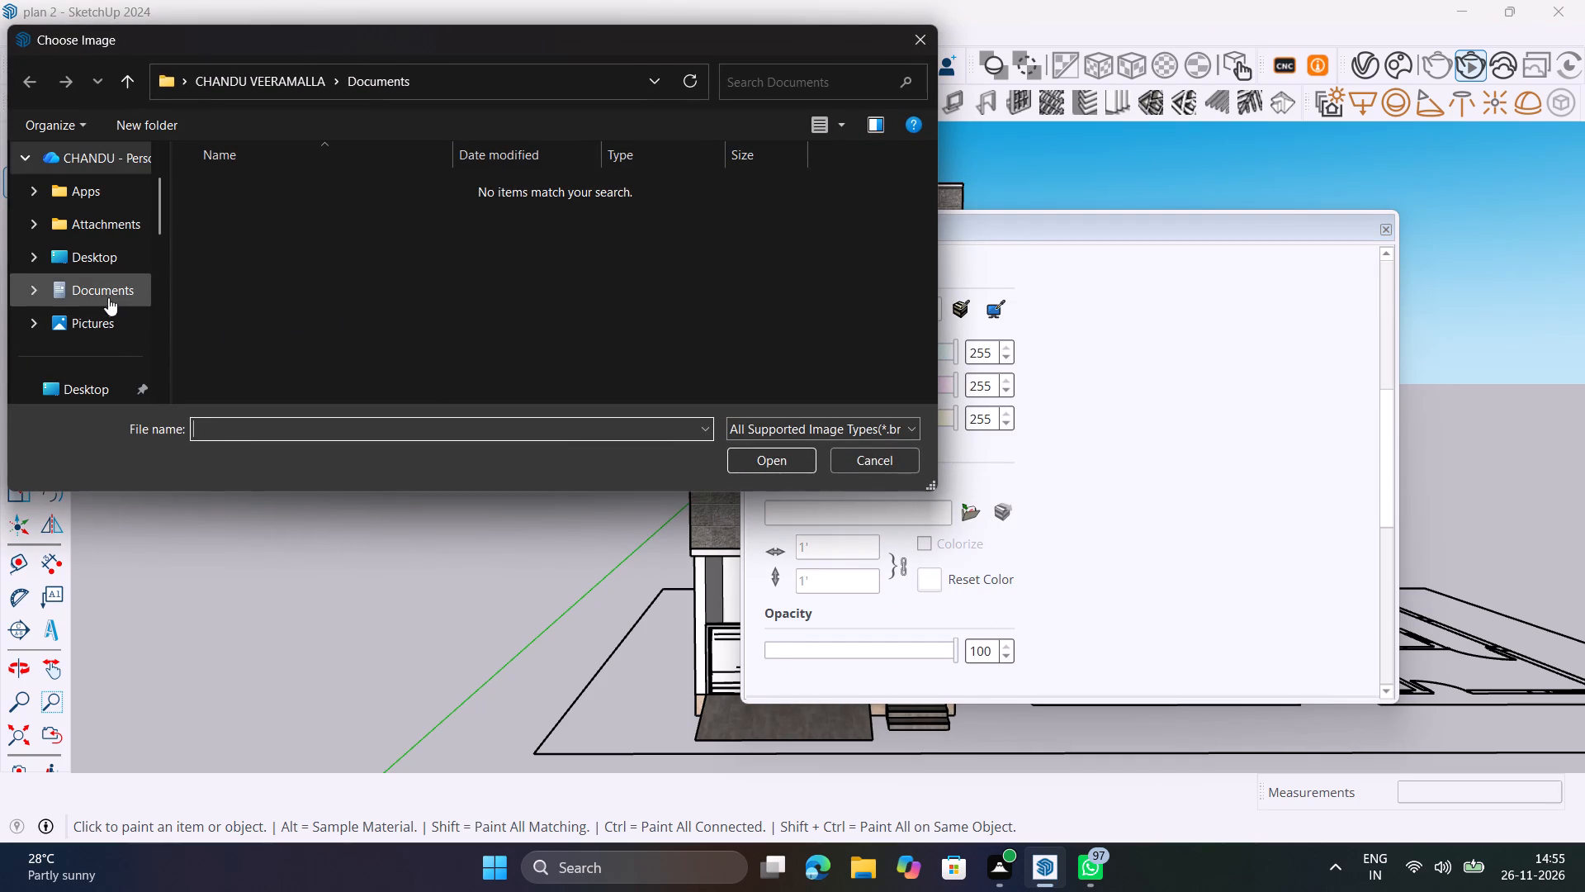
scroll(80, 235, down, 2)
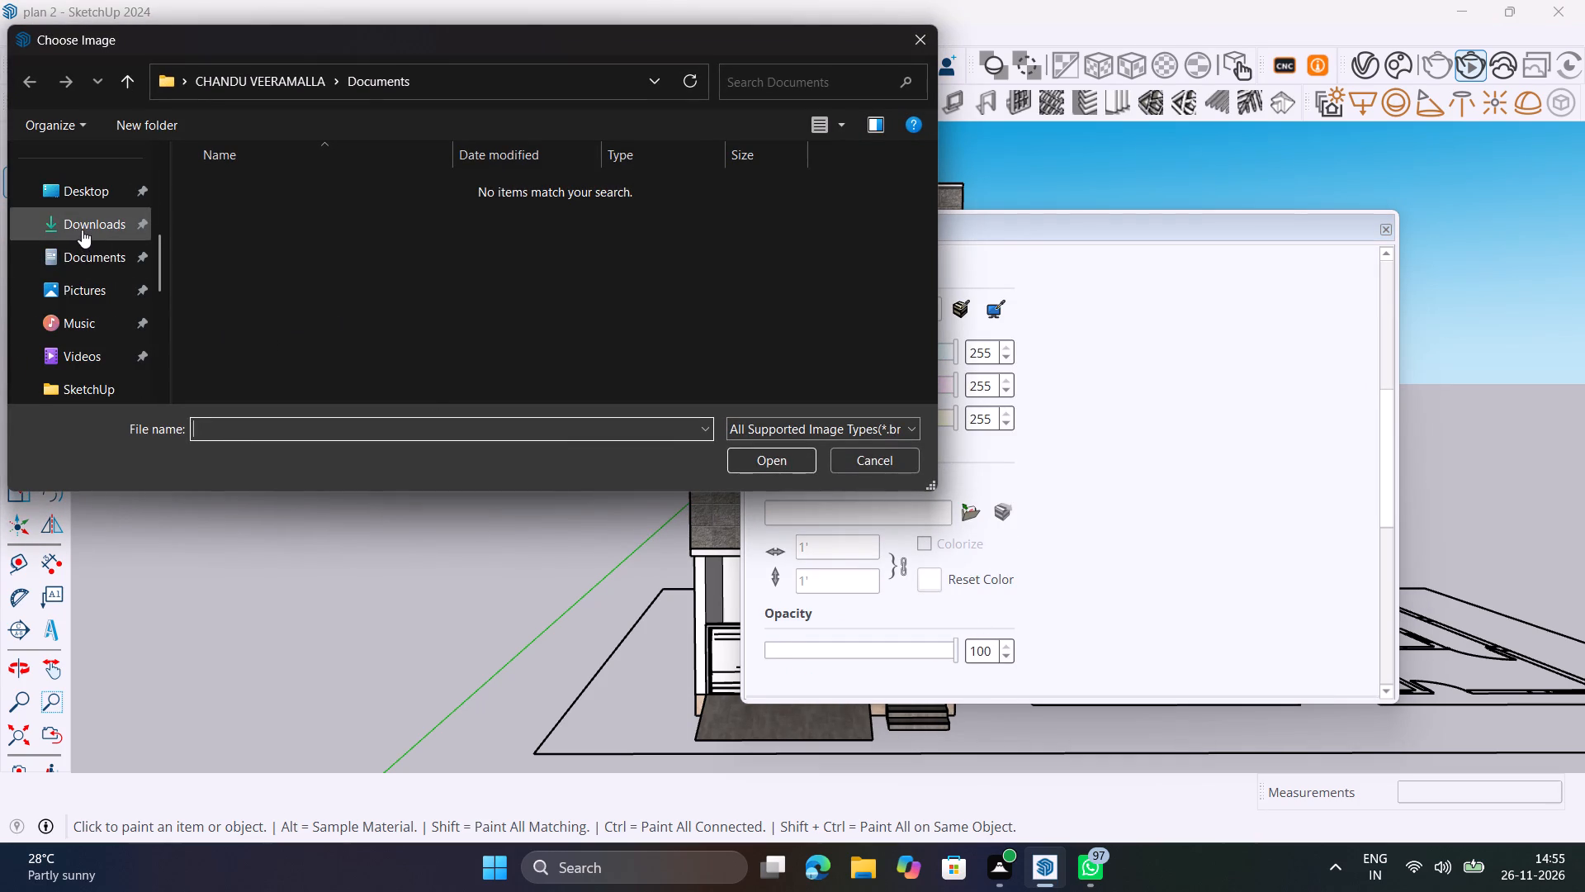
click(82, 230)
click(220, 213)
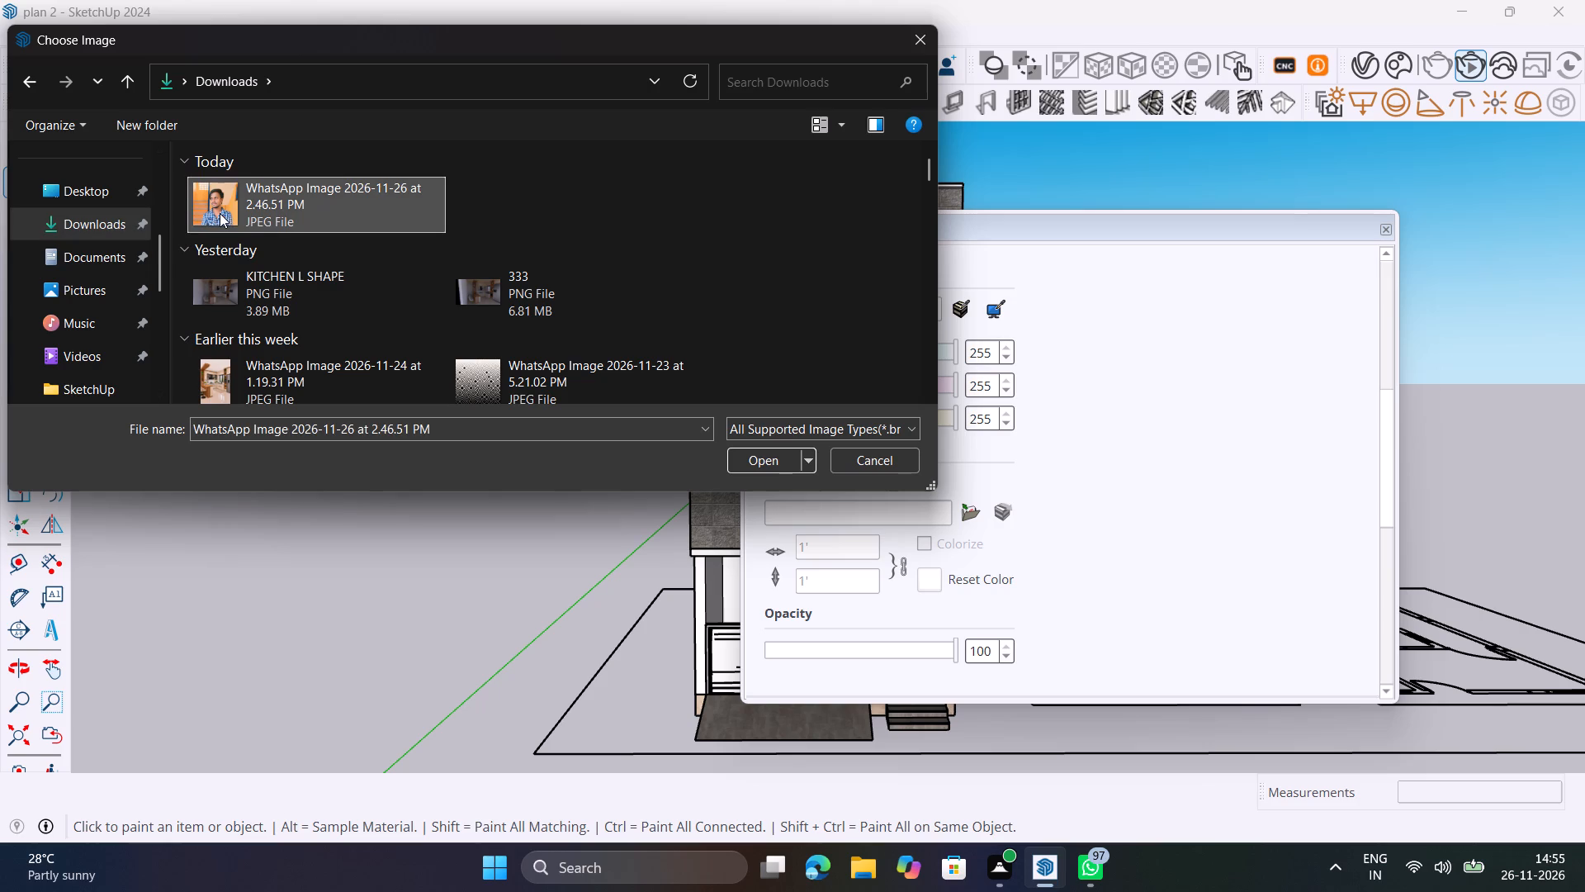
click(778, 459)
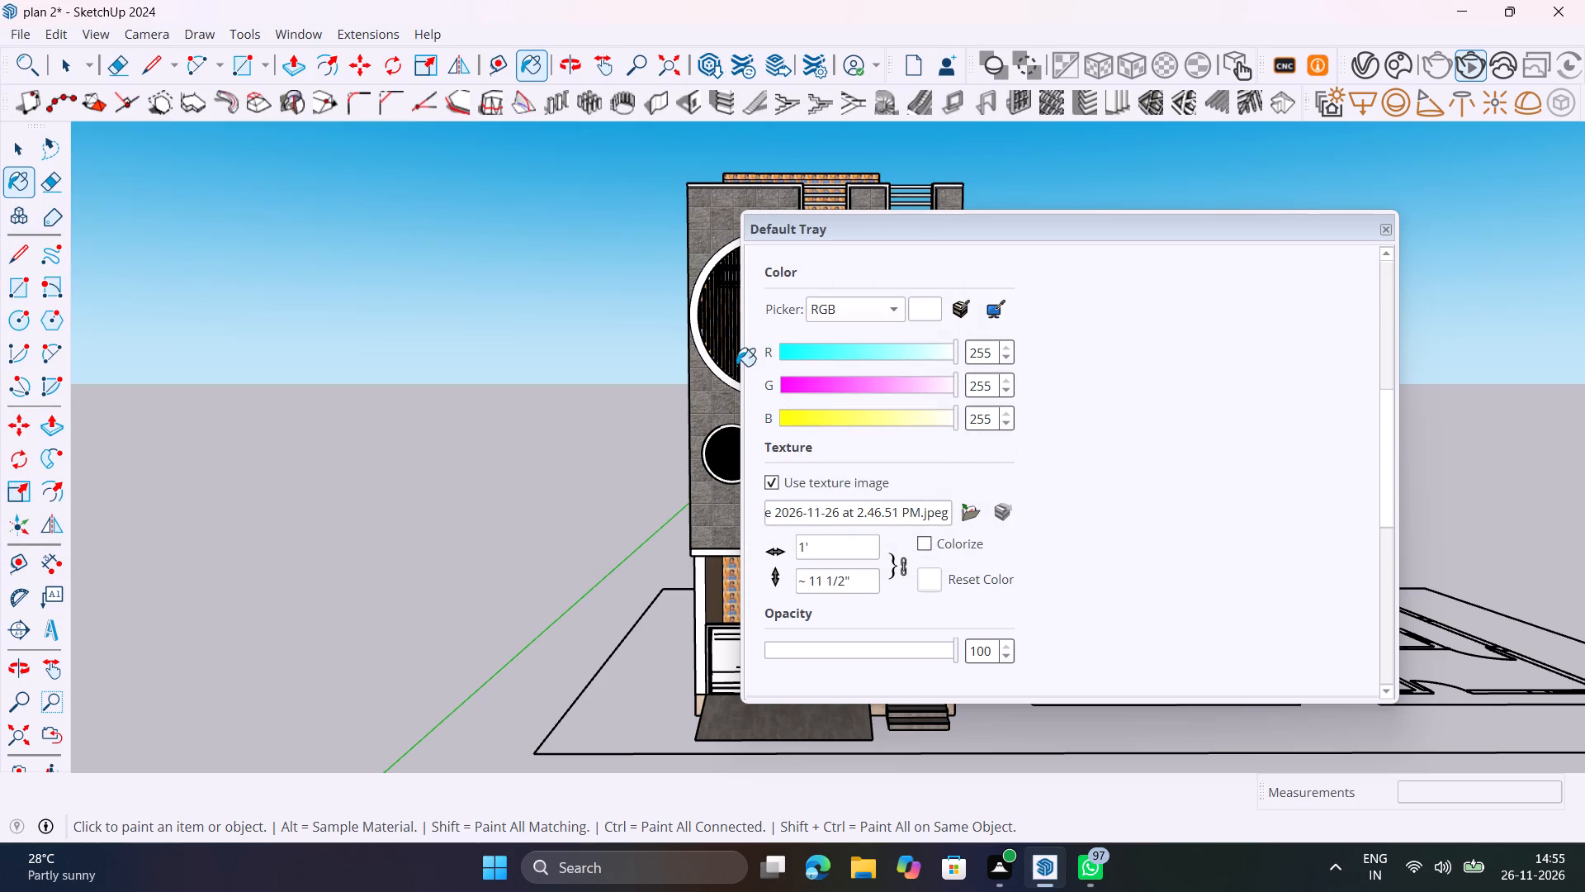
Close the material settings and tray, and examine the photo texture up close on the balcony wall between the door and window.
scroll(904, 549, up, 4)
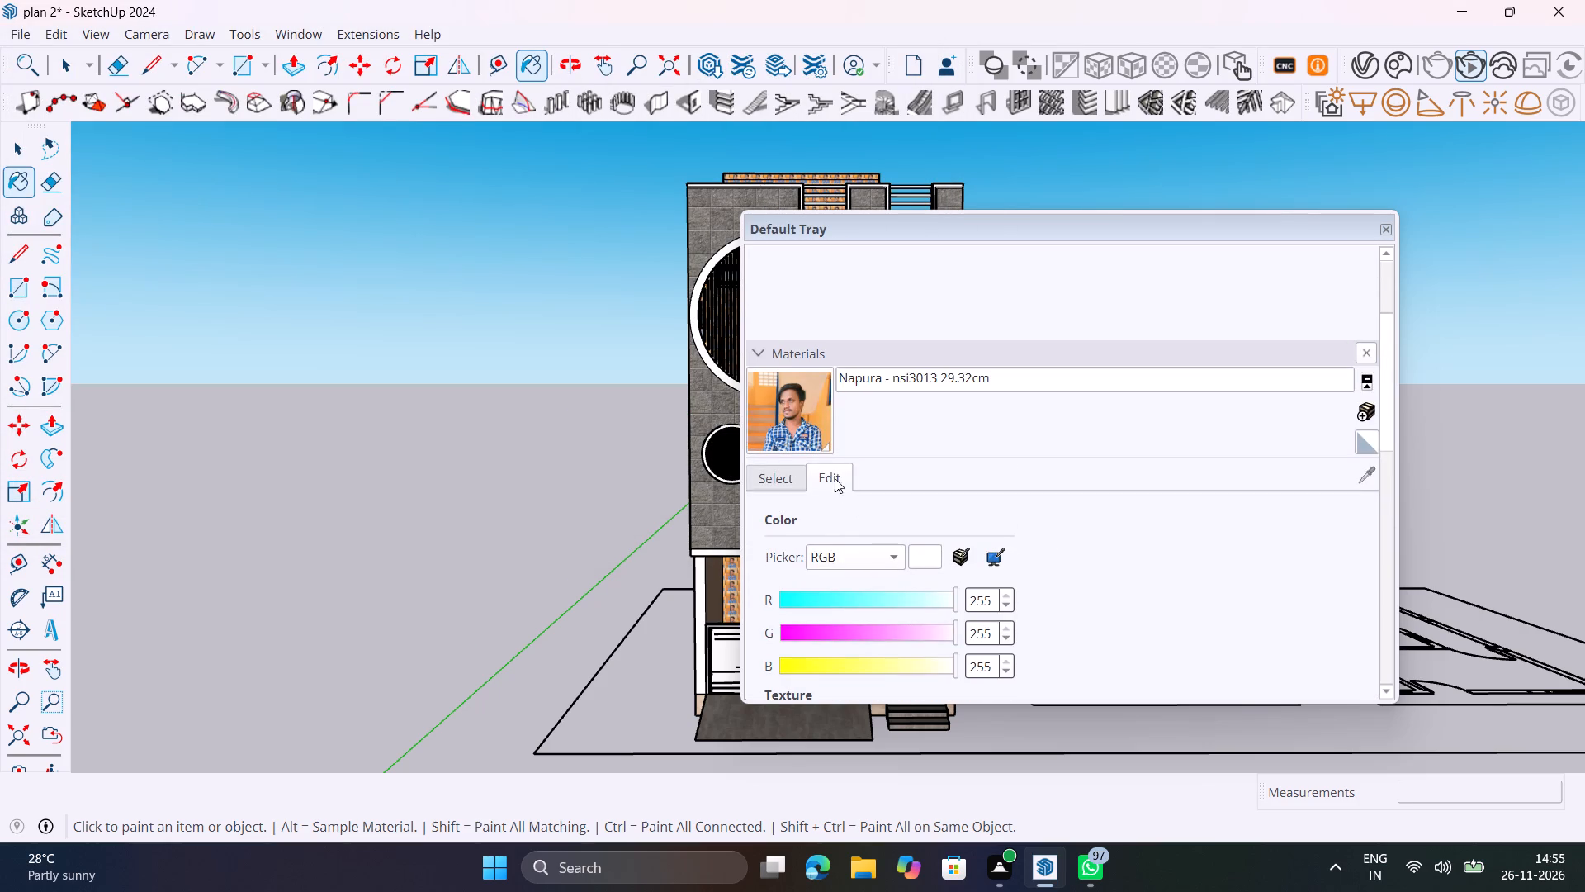
drag(786, 417, 509, 467)
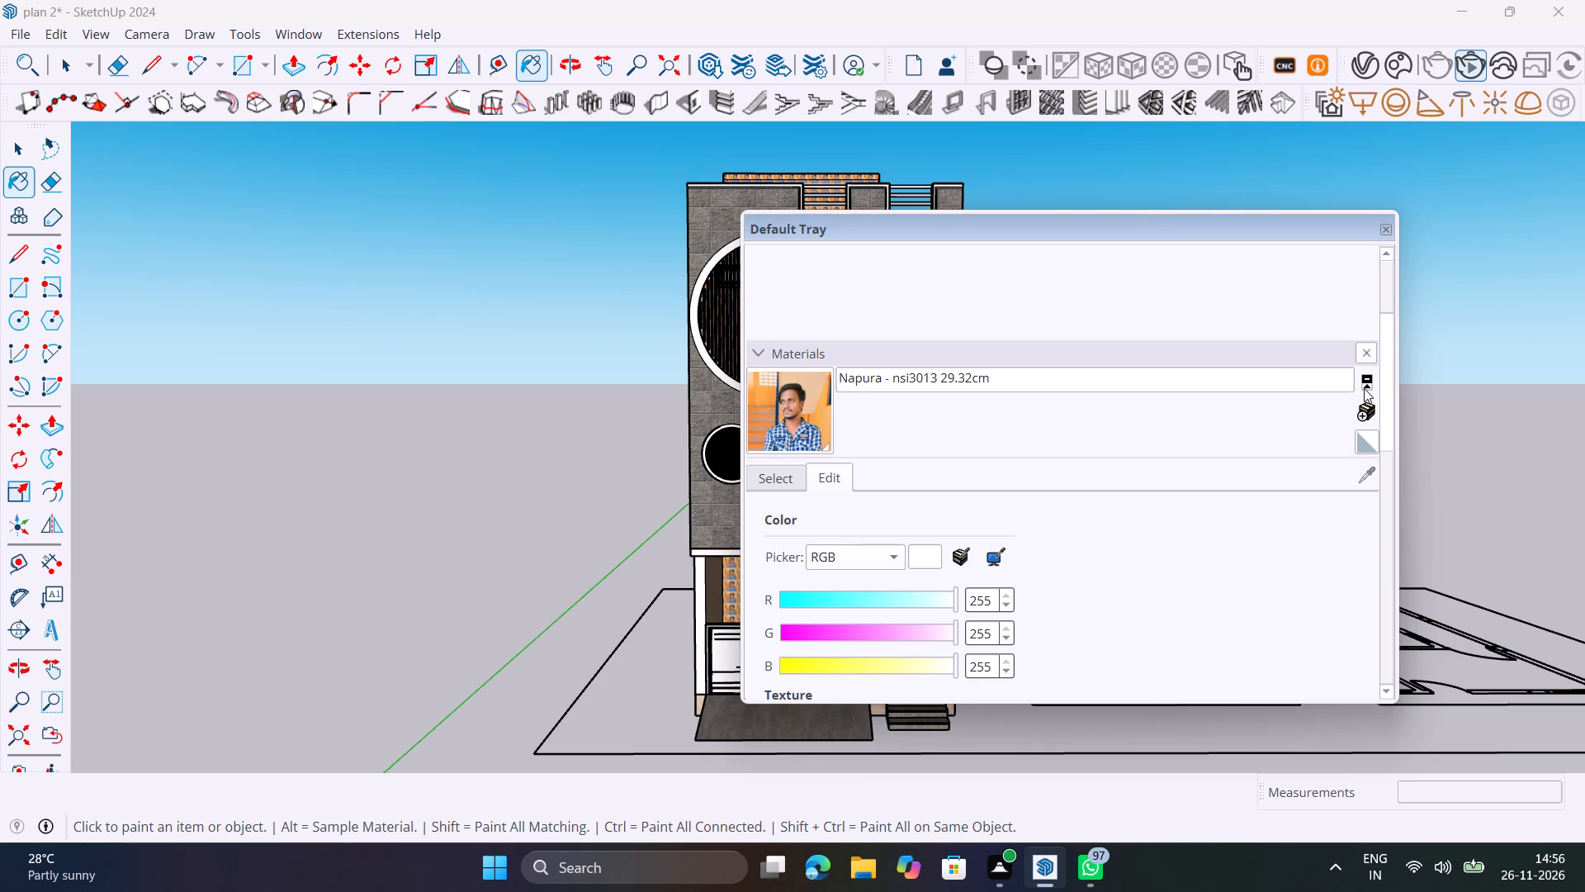
click(1368, 362)
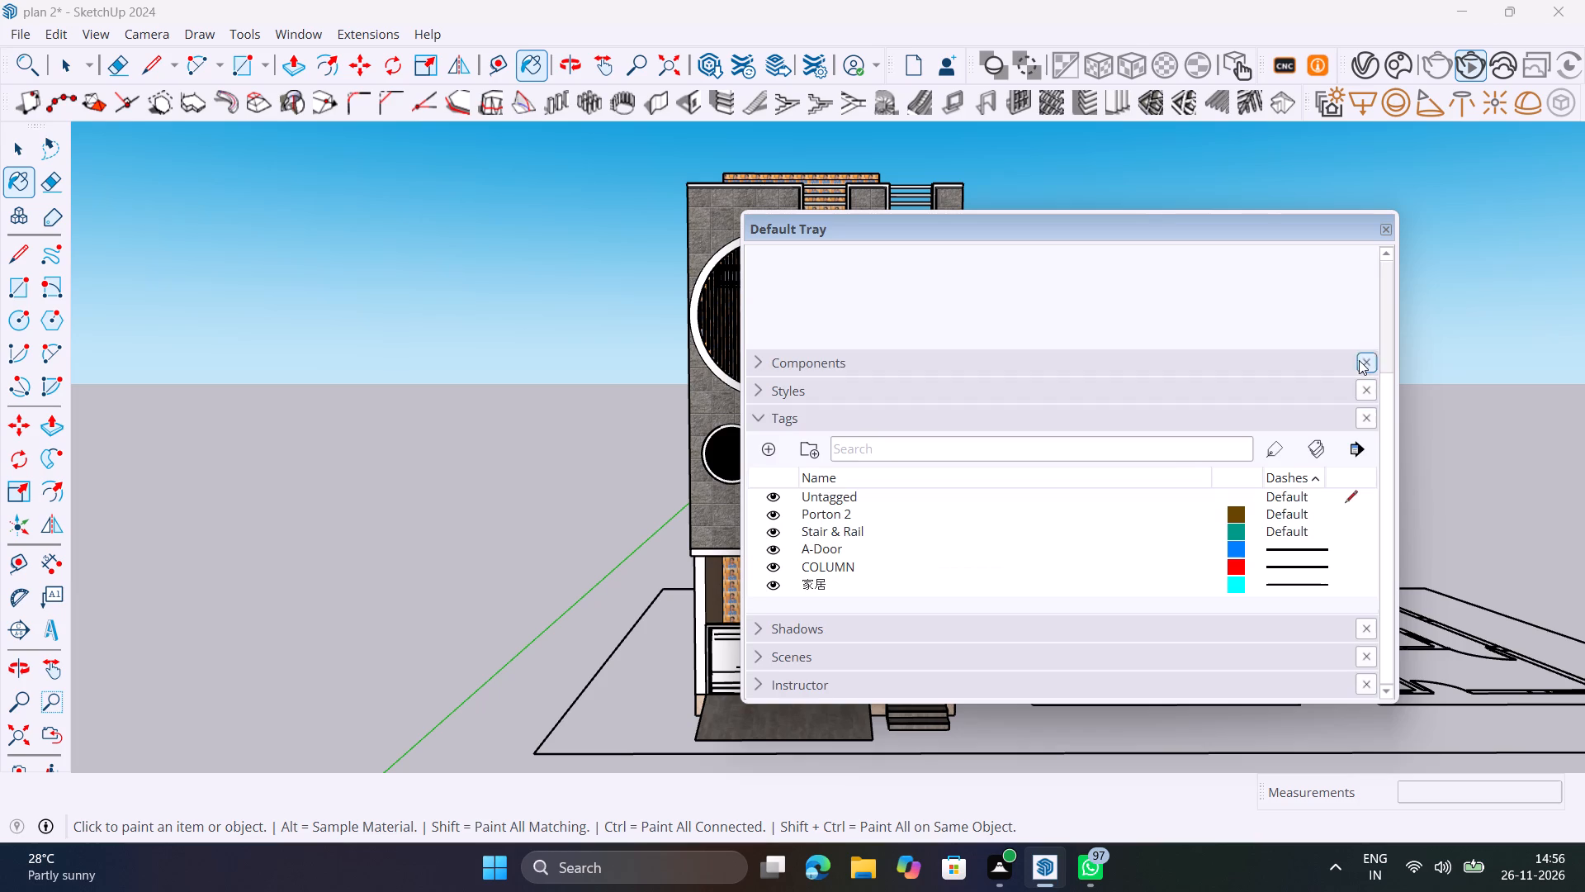
click(1386, 229)
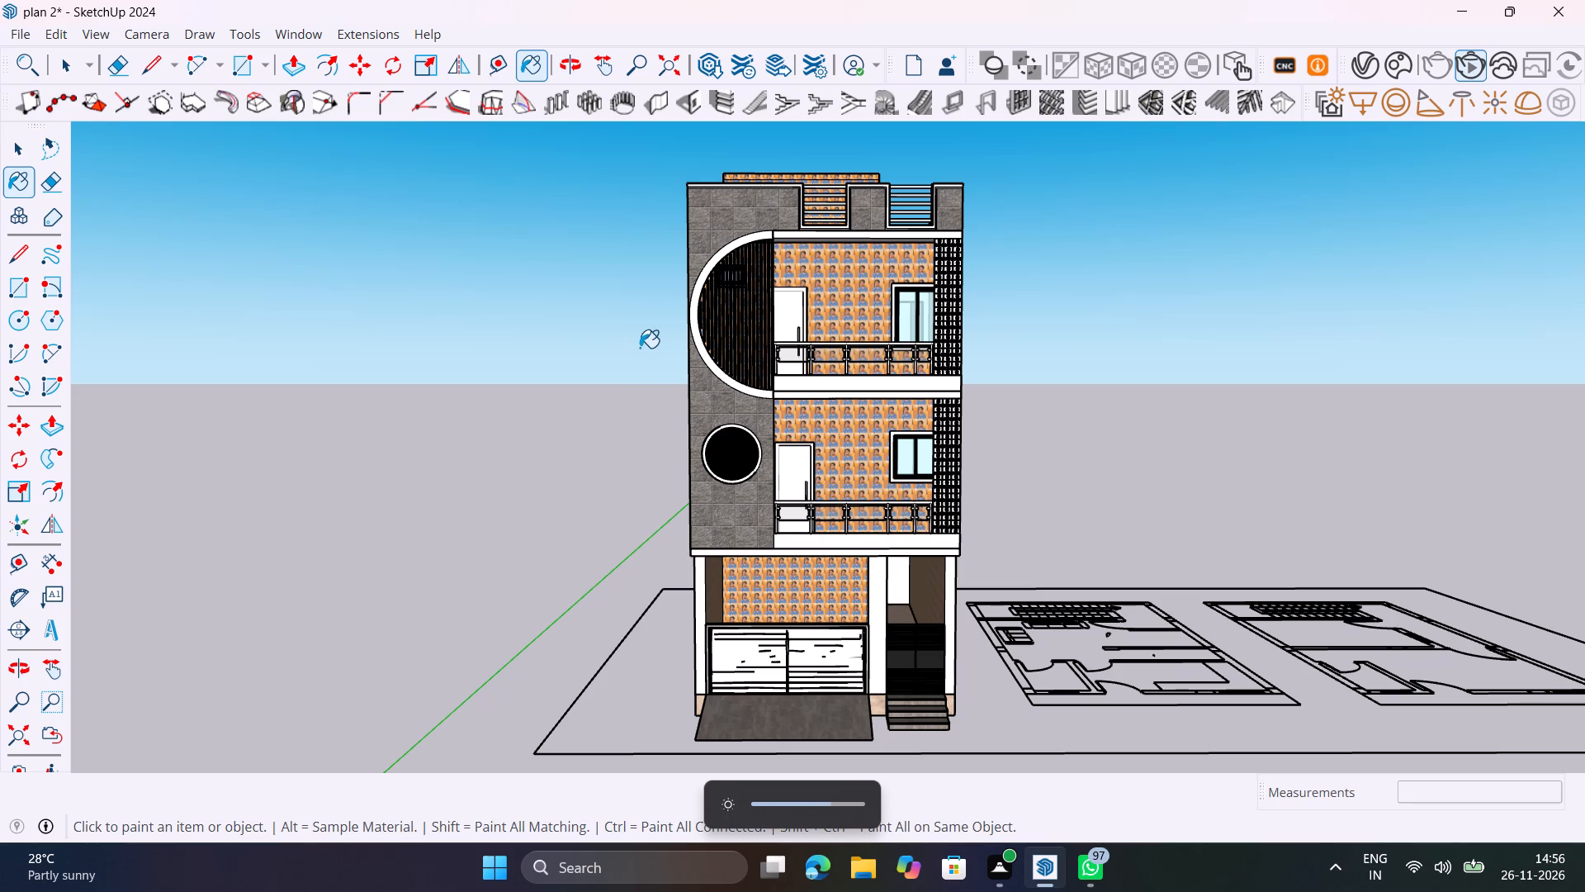
scroll(885, 453, up, 14)
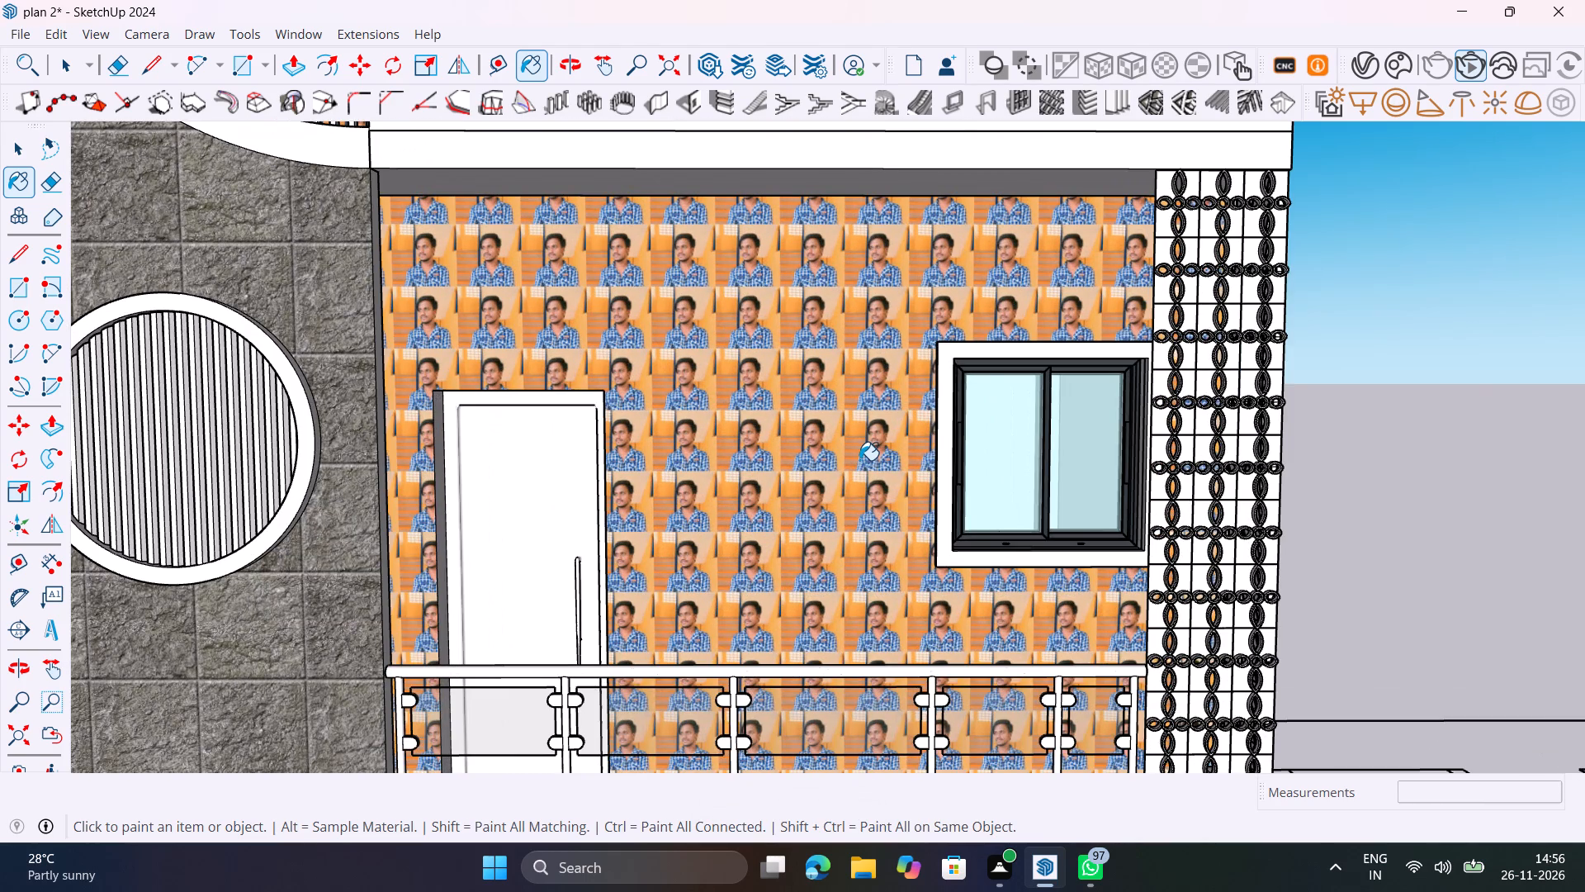
scroll(859, 459, up, 4)
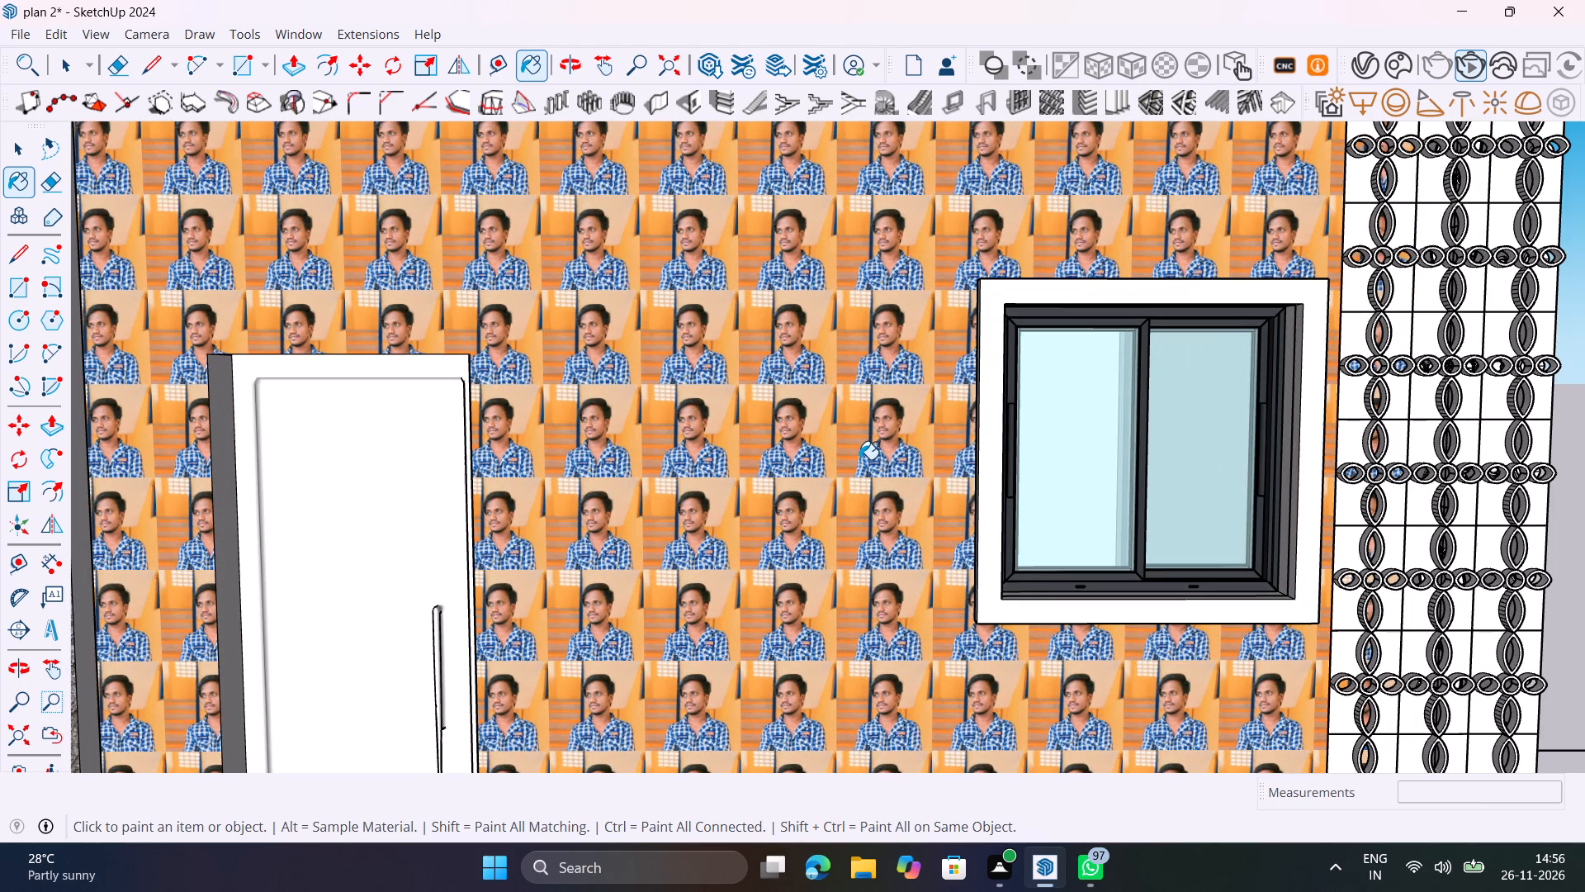
scroll(859, 459, down, 6)
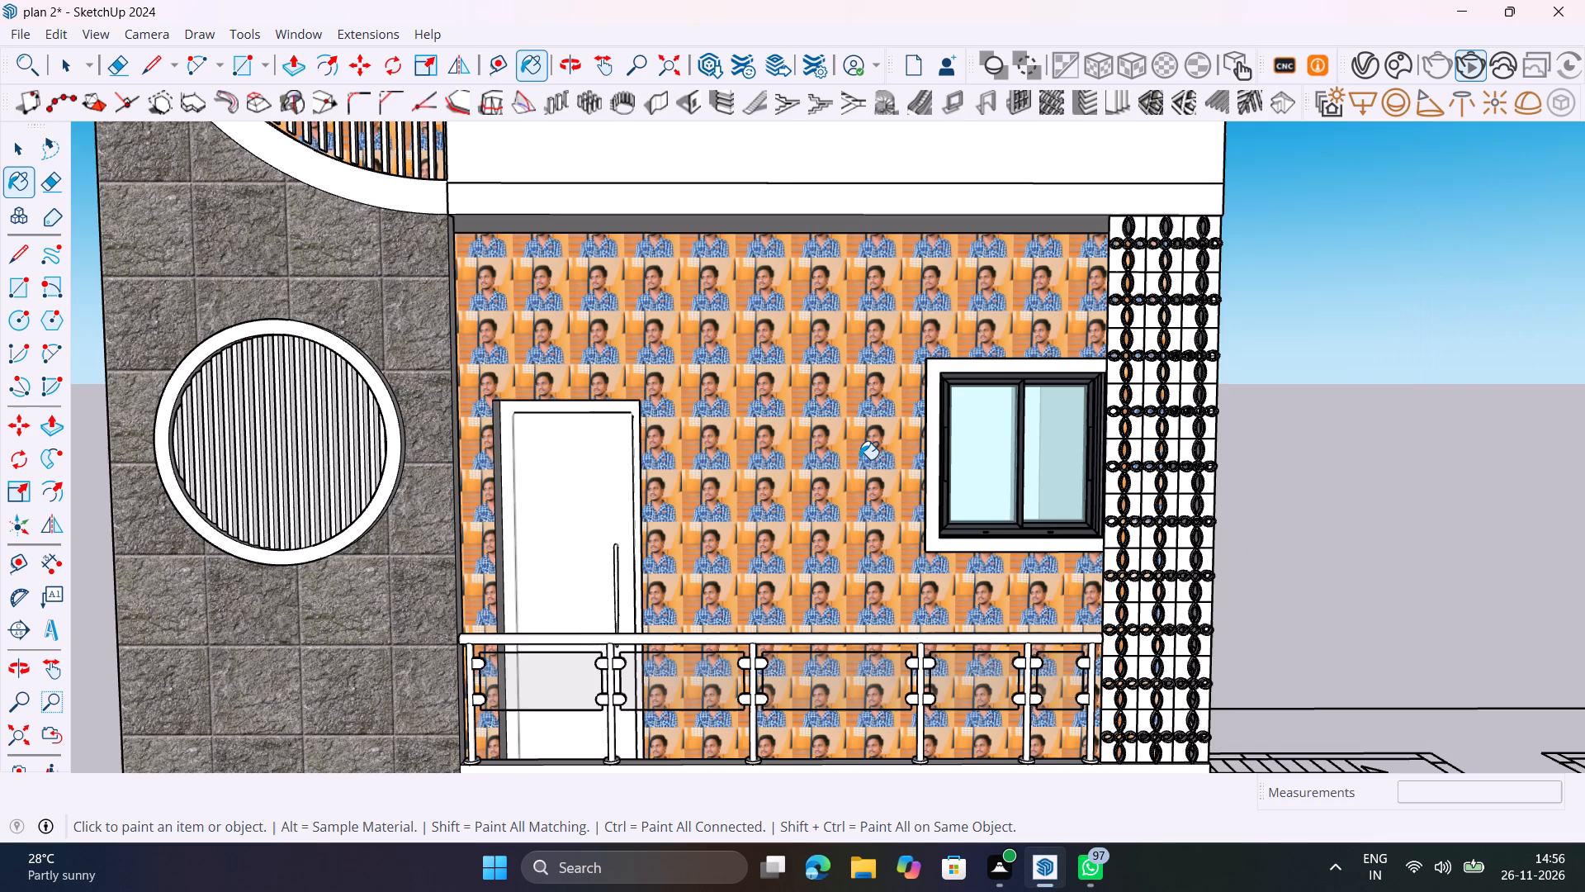
Undo the photo texture and the wall painting until the house's balcony and garage walls are plain white.
scroll(859, 459, down, 7)
scroll(859, 459, up, 9)
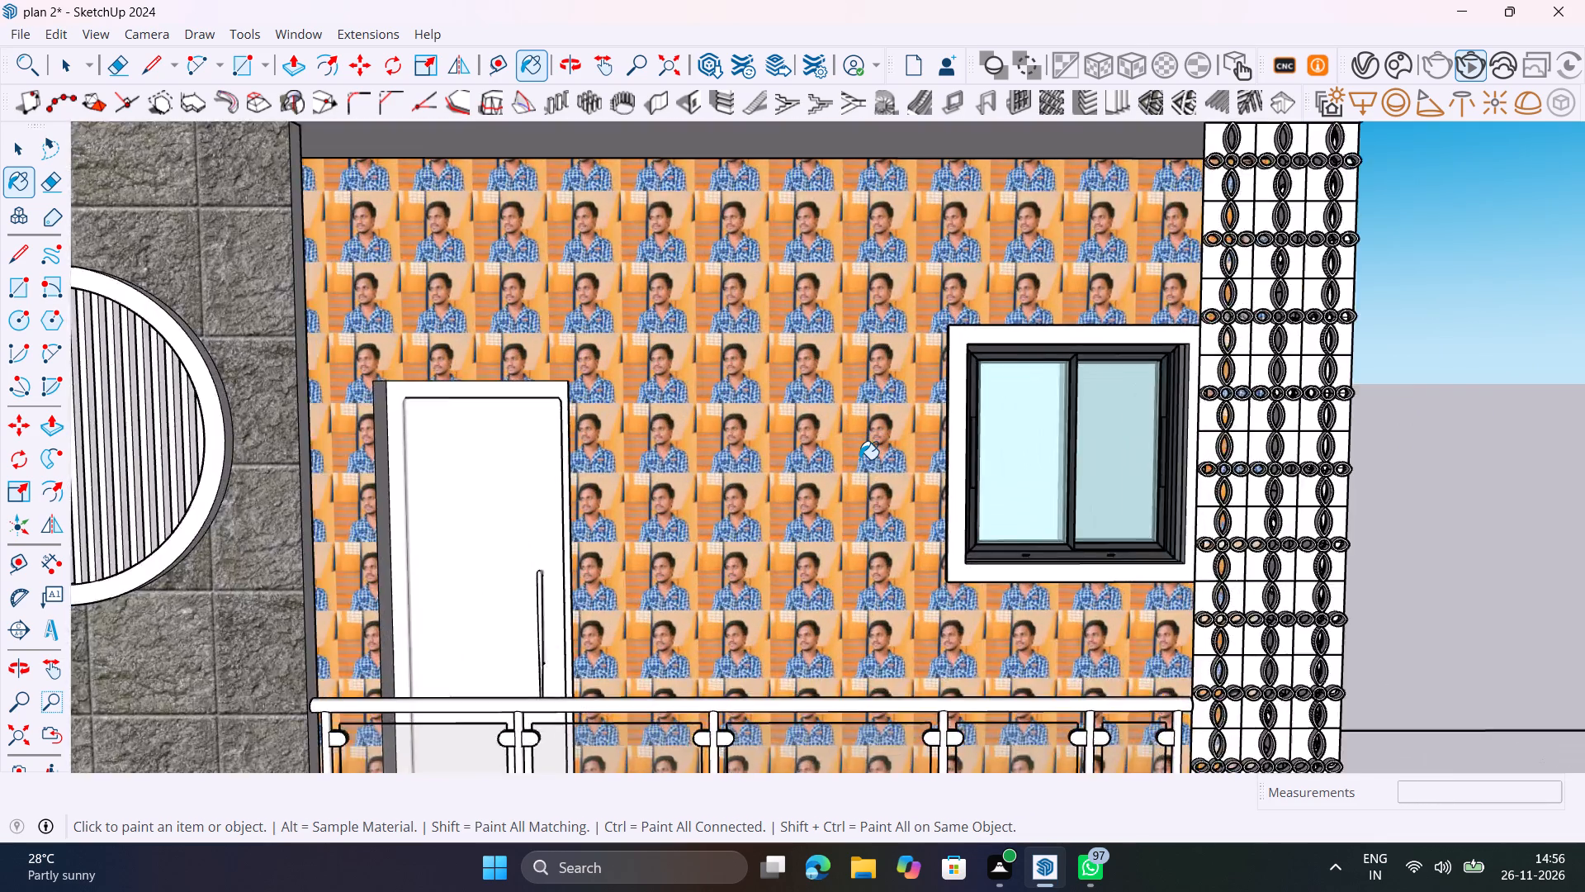
scroll(859, 459, up, 5)
scroll(859, 459, down, 20)
scroll(859, 459, down, 3)
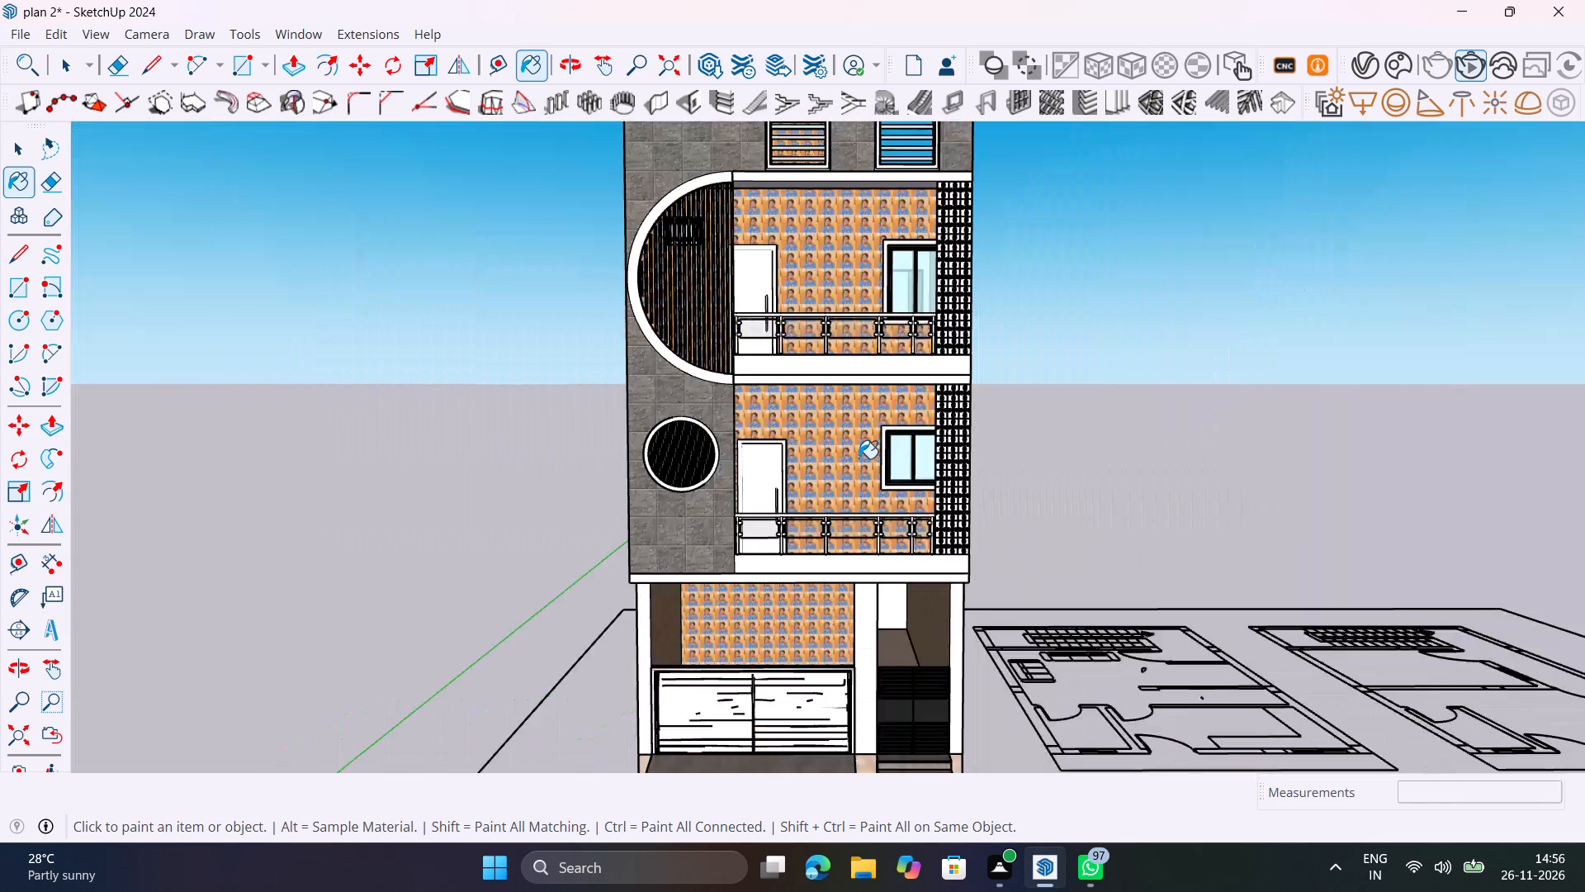
scroll(859, 458, down, 3)
key(ctrl+z)
key(ctrl+z)
key(ctrl+z)
key(space)
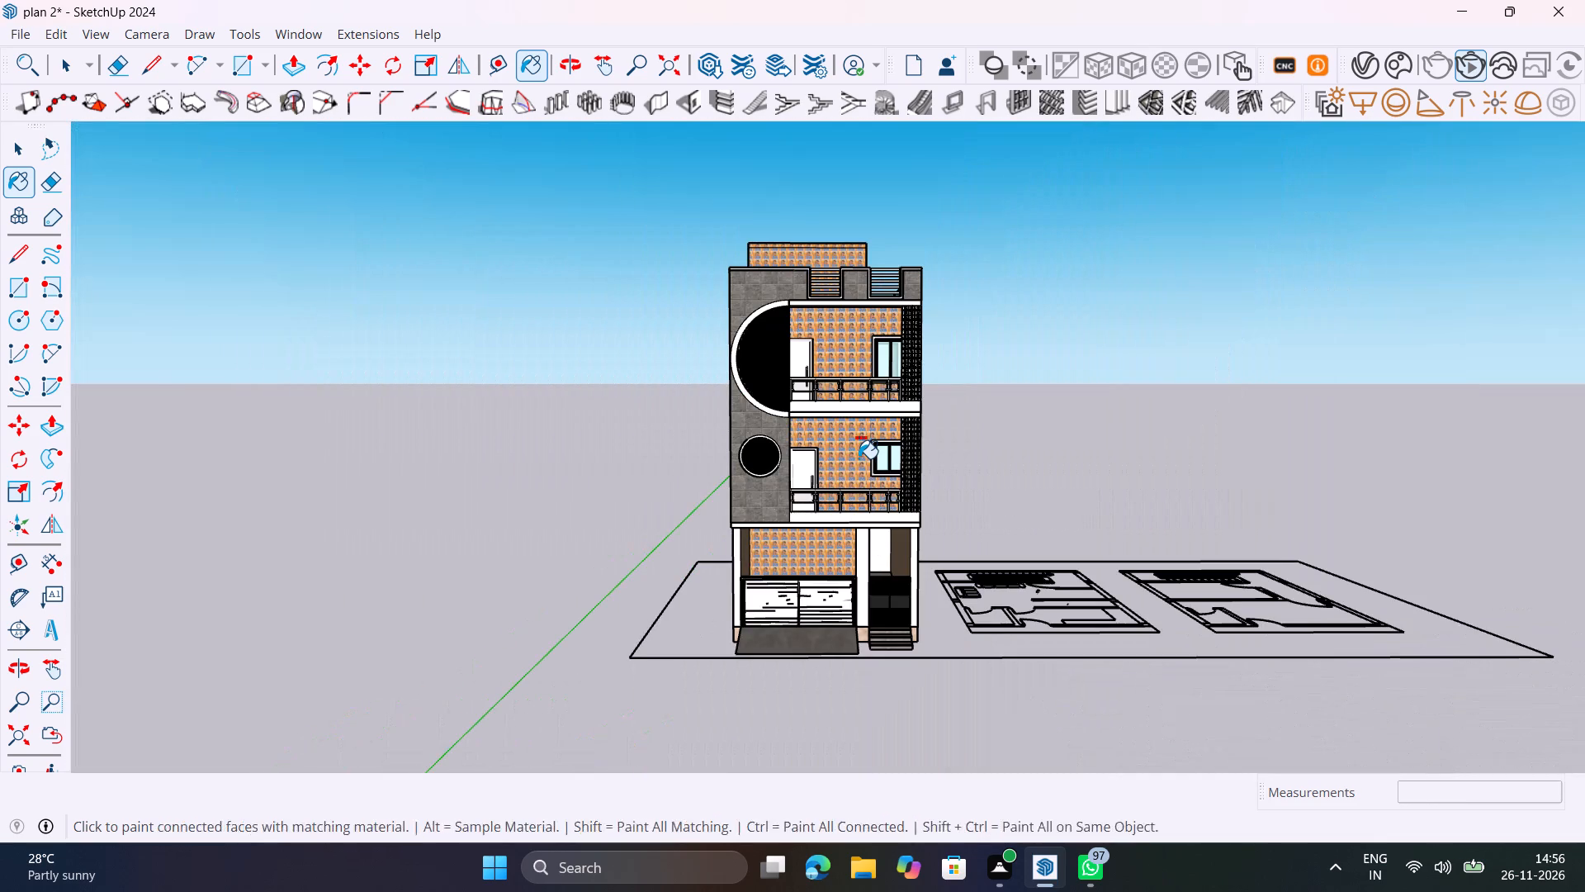
key(Escape)
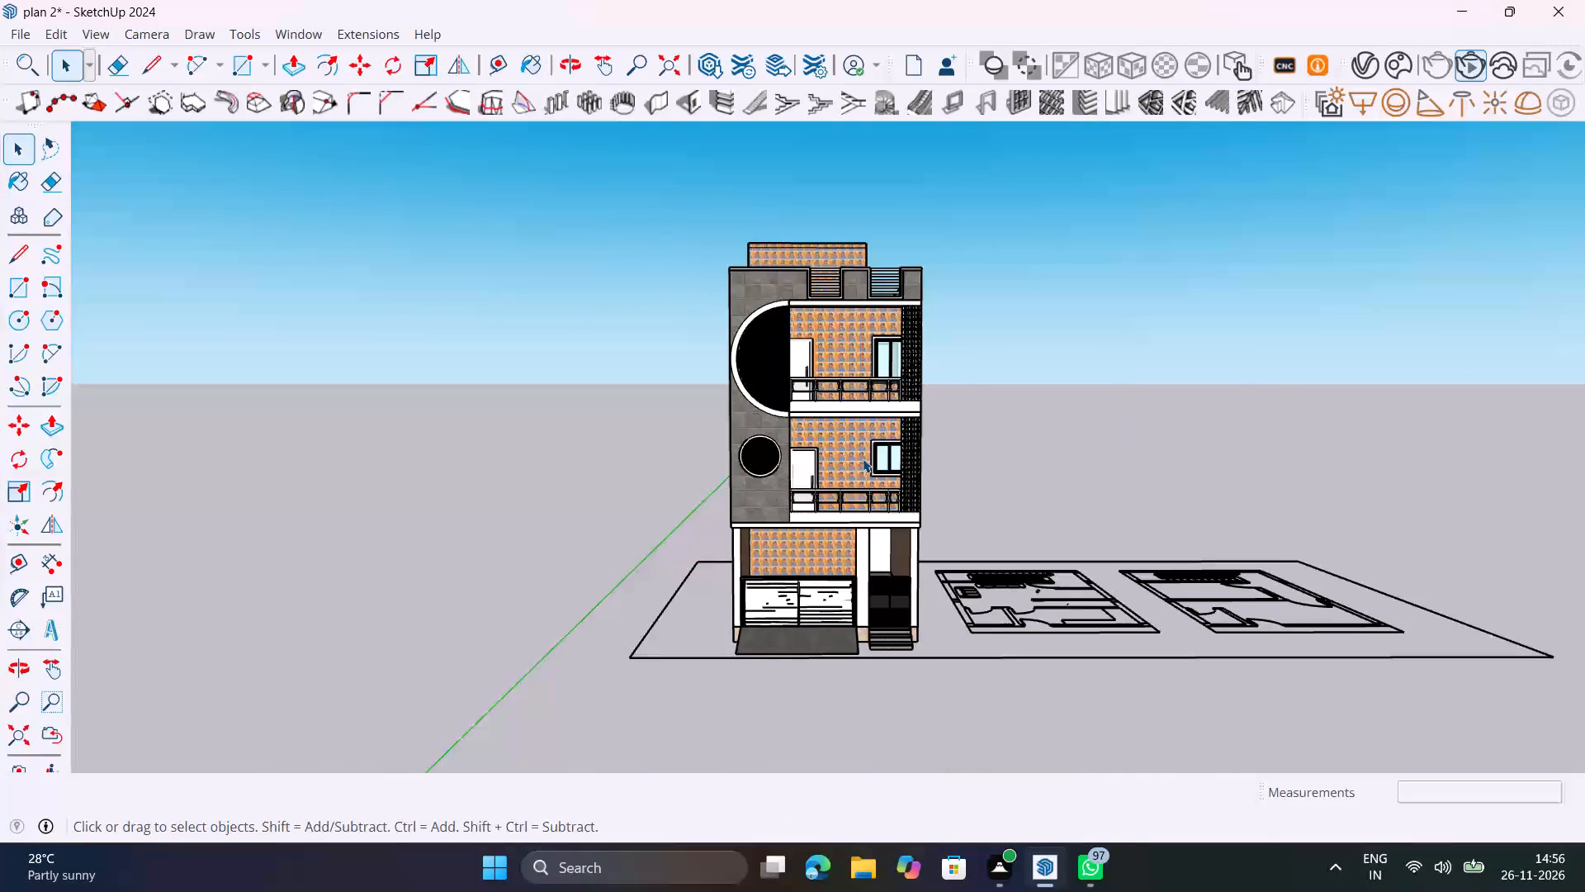
key(ctrl+z)
key(ctrl+z)
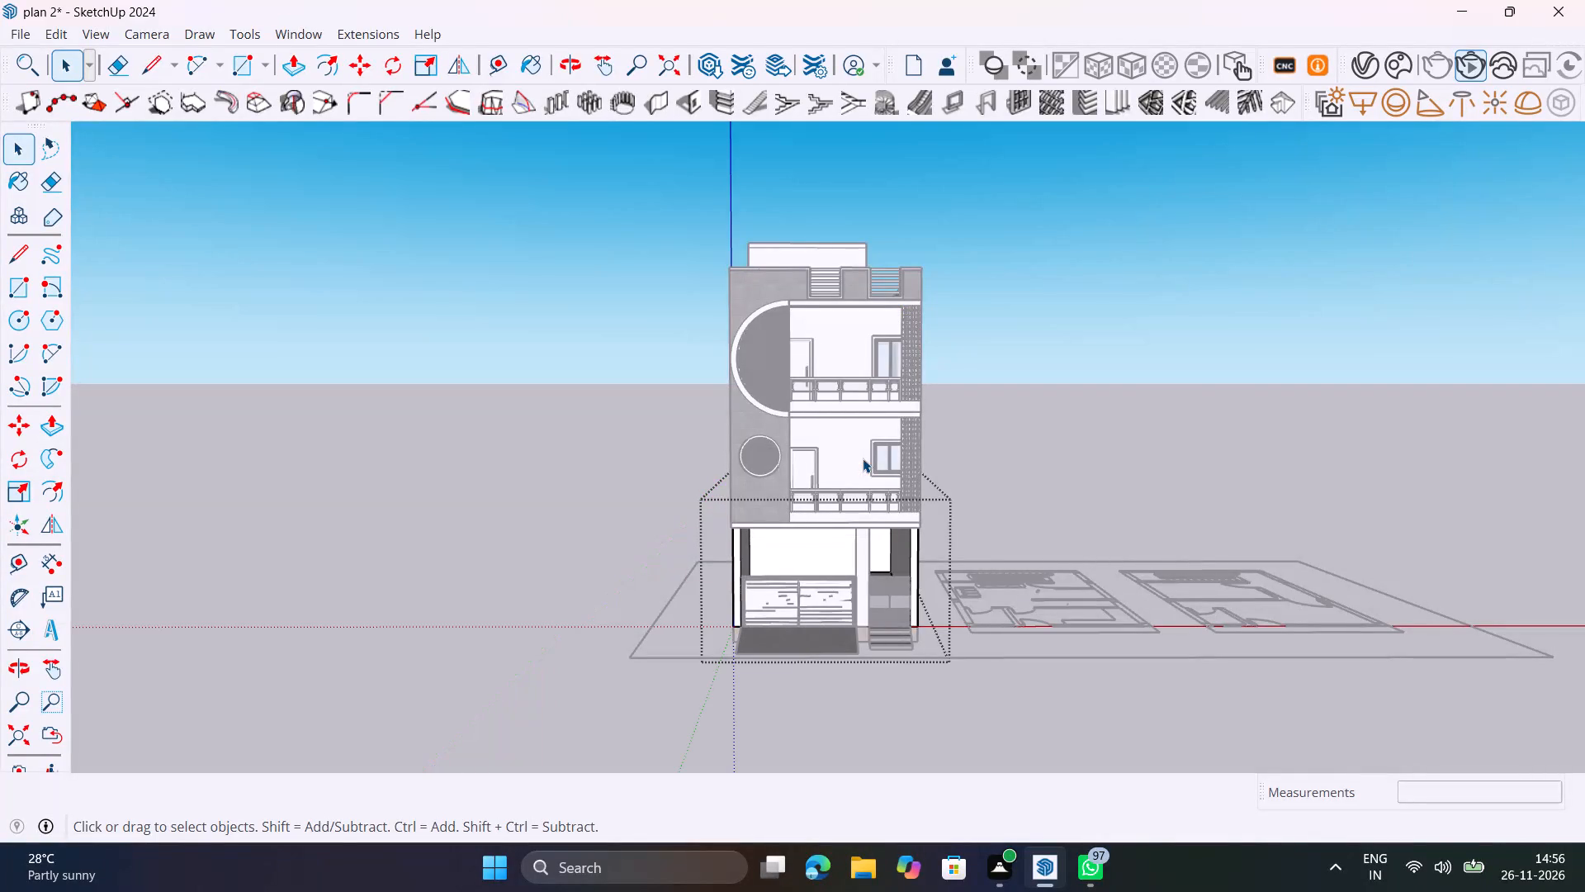
key(ctrl+z)
Stop the V-Ray rendering of the house's full front view and close the frame buffer.
scroll(1053, 387, up, 1)
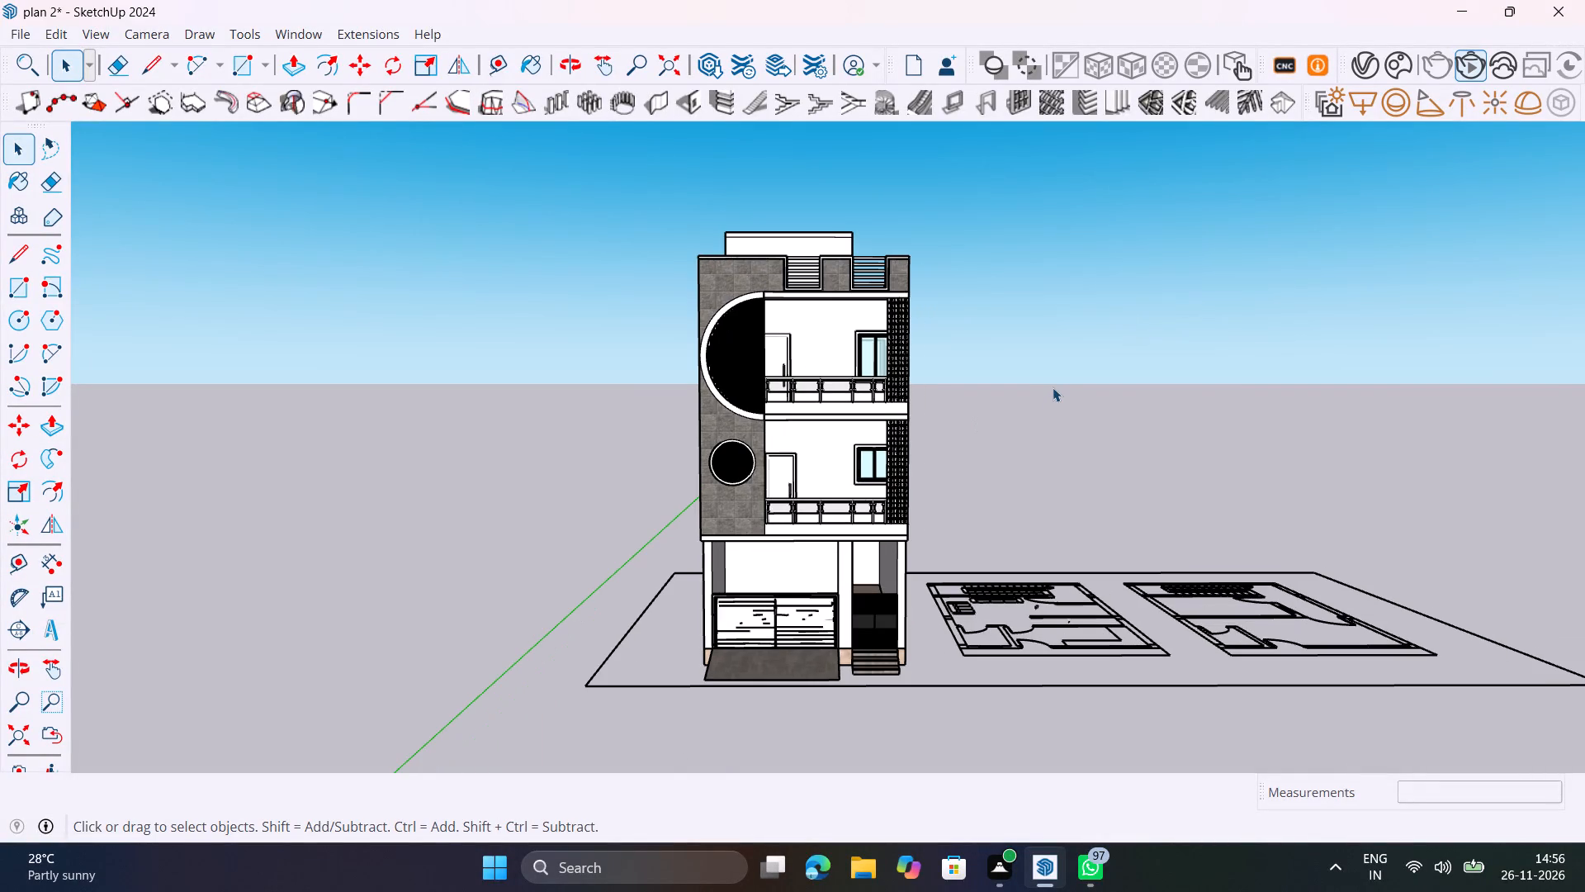
scroll(1053, 387, up, 4)
shift+middle_drag(1007, 389, 1138, 377)
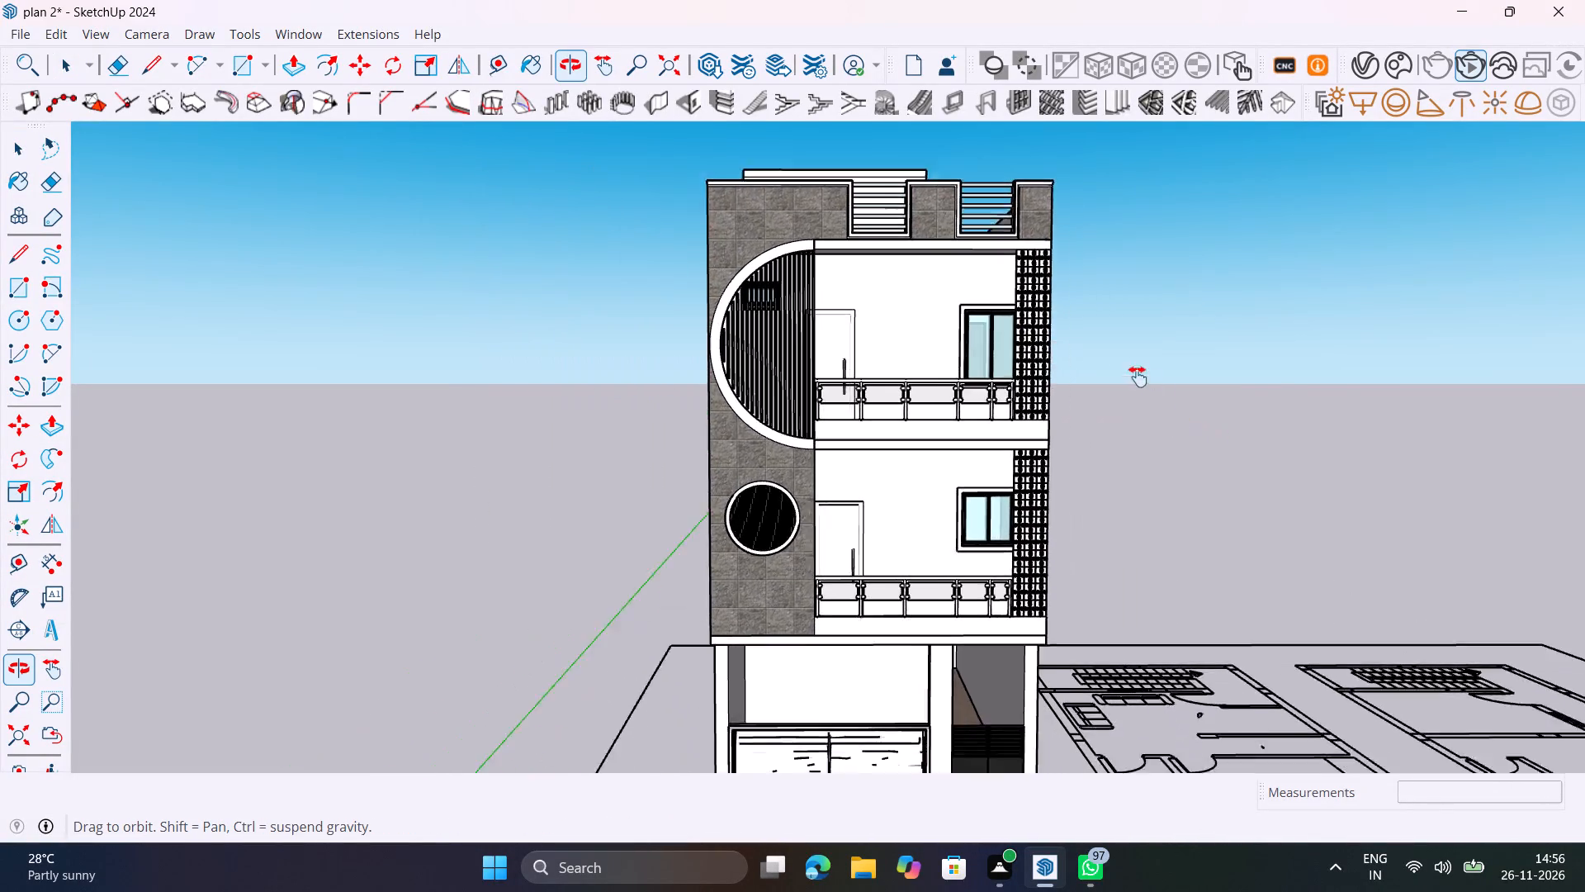
shift+middle_drag(1138, 377, 1114, 329)
scroll(1115, 329, down, 2)
shift+middle_drag(1155, 328, 1171, 333)
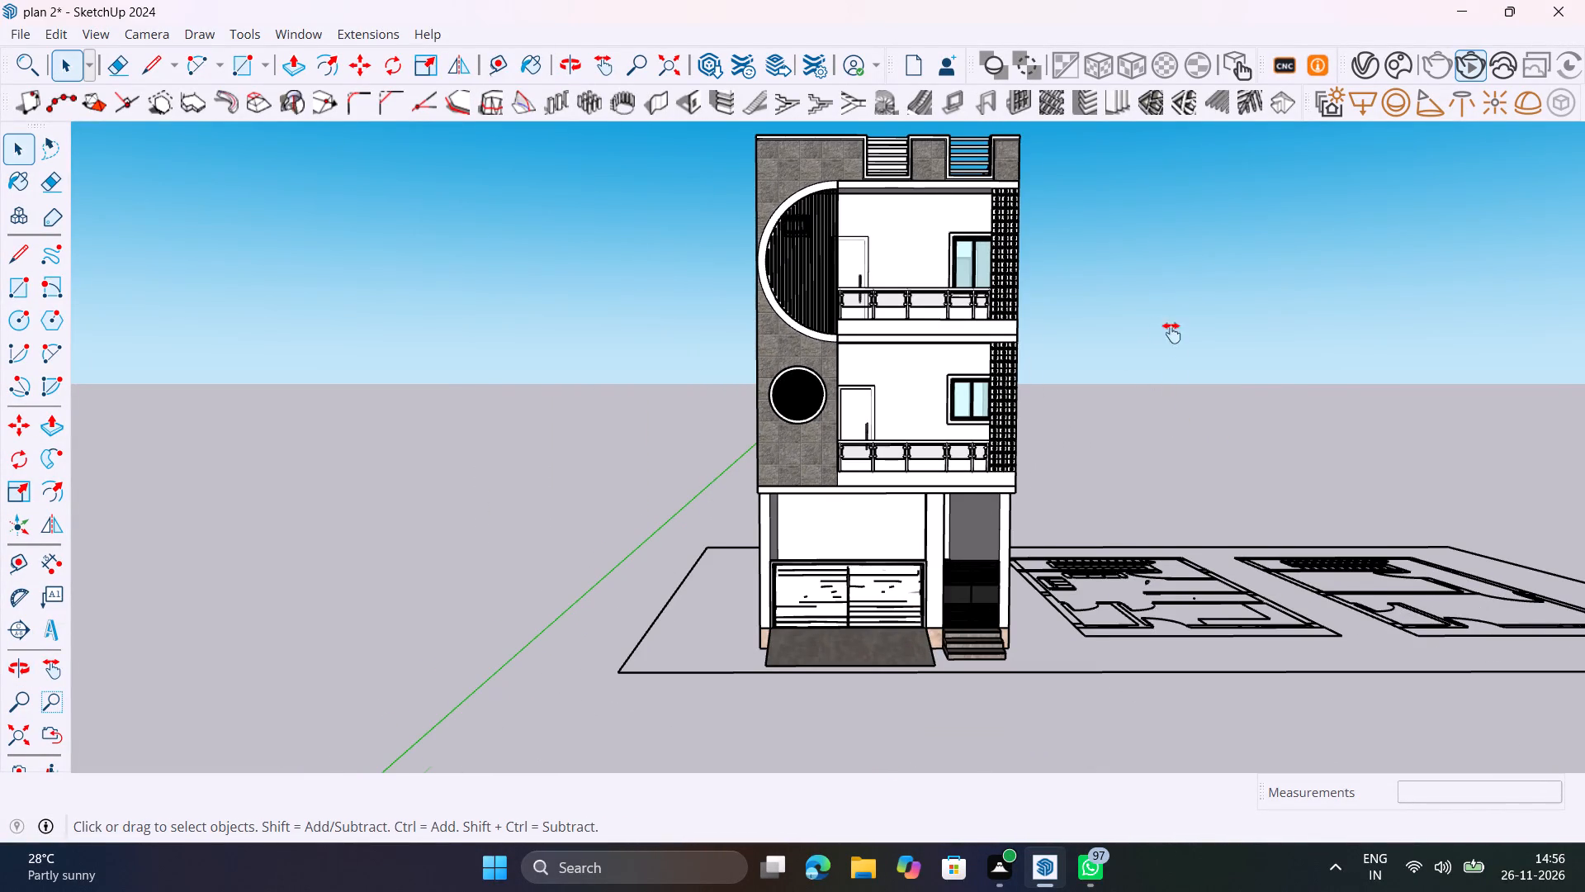
shift+middle_drag(1171, 333, 1157, 406)
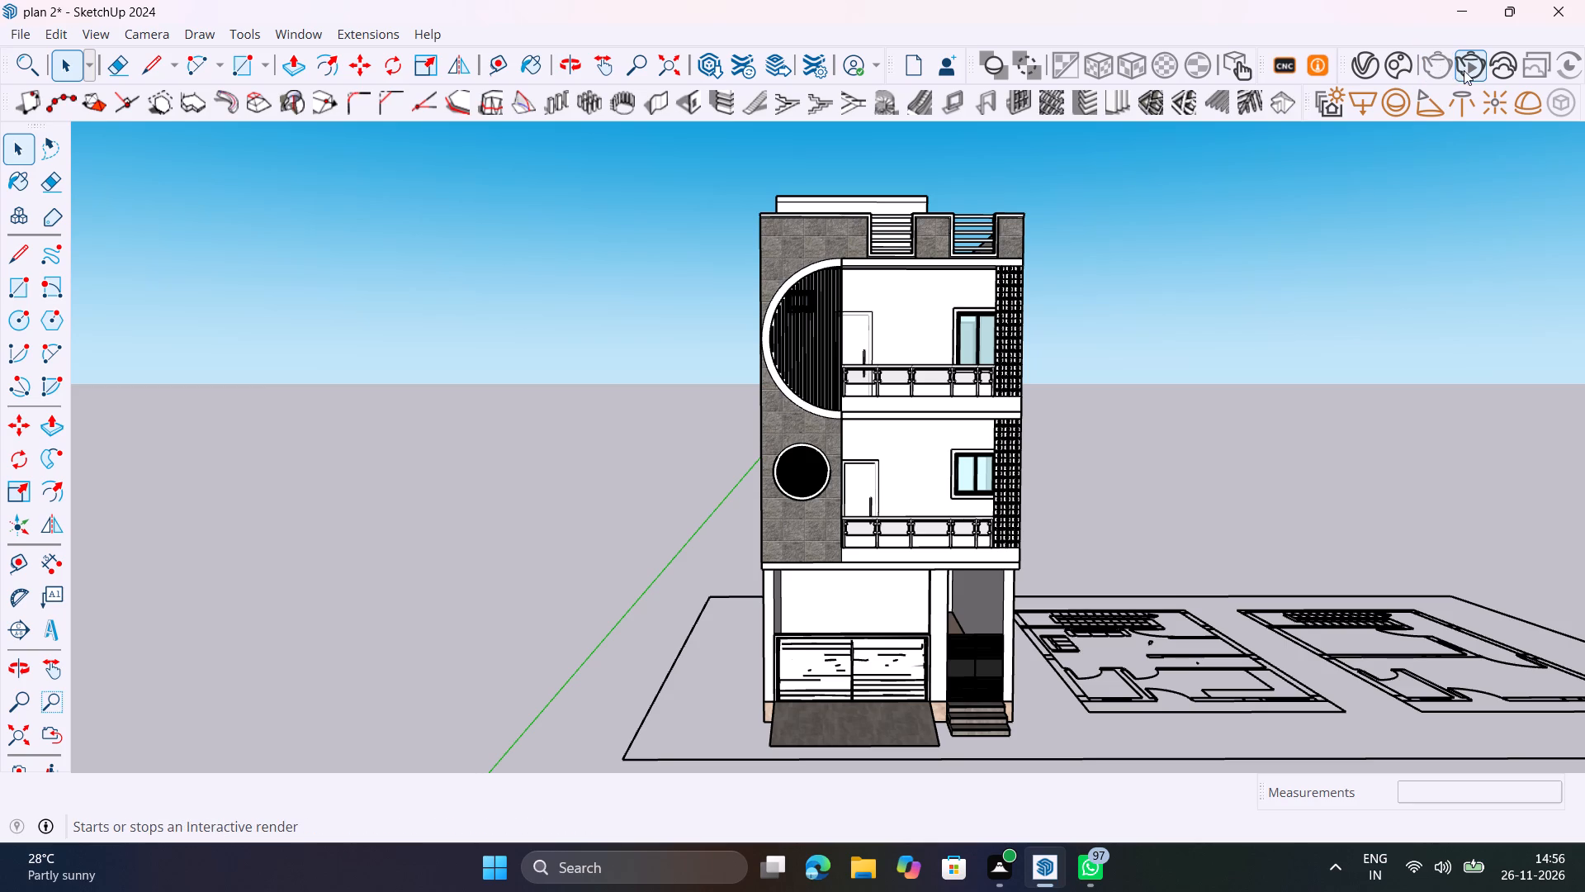
click(1466, 70)
click(1433, 72)
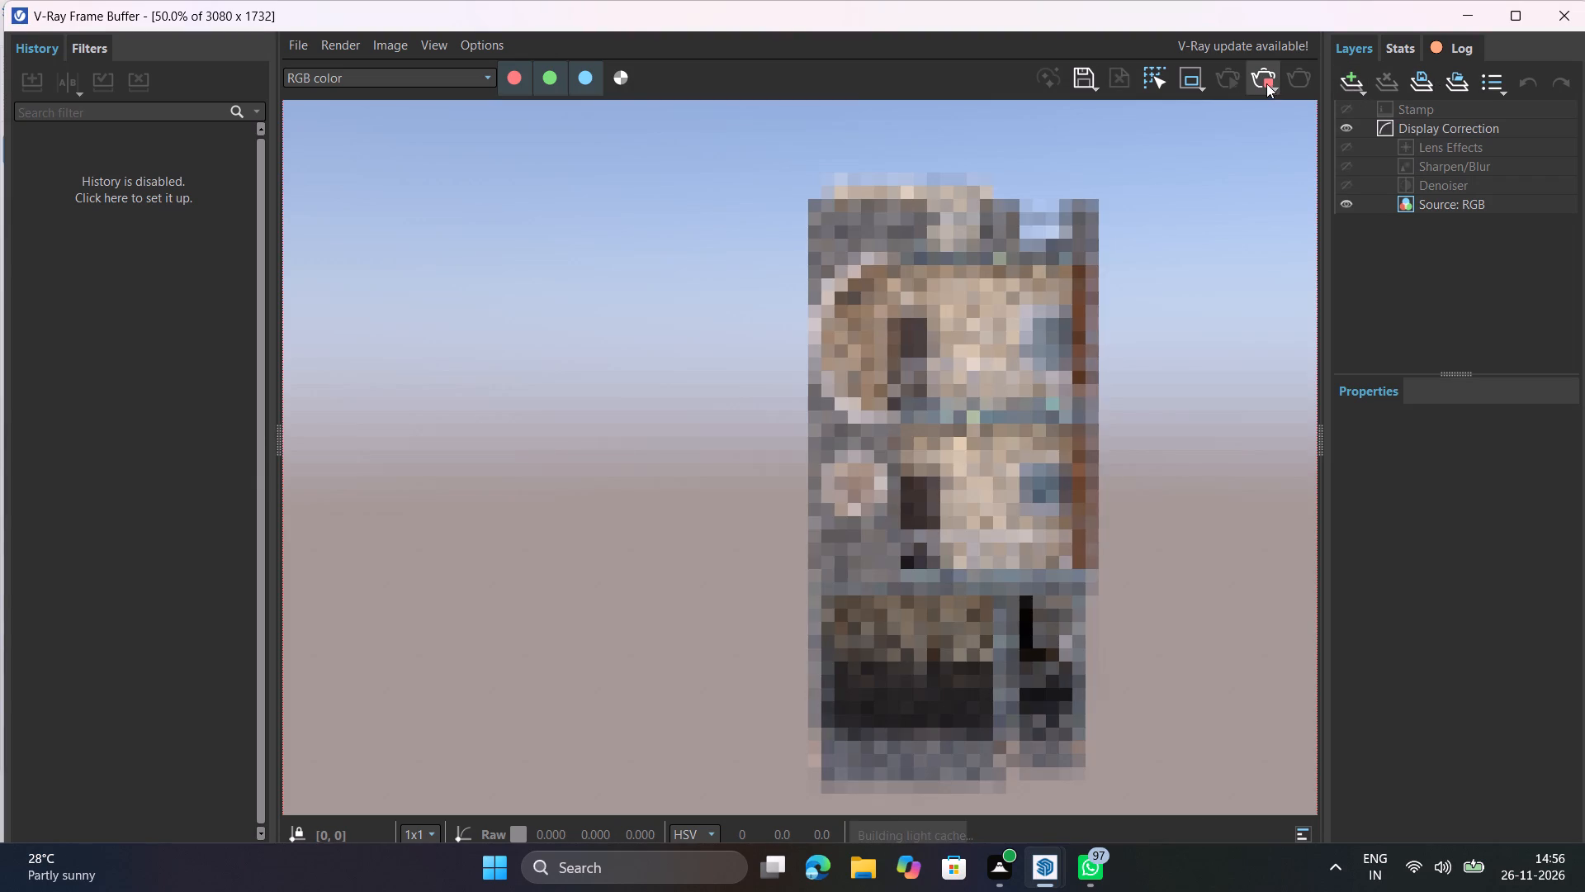
click(1266, 83)
click(1567, 16)
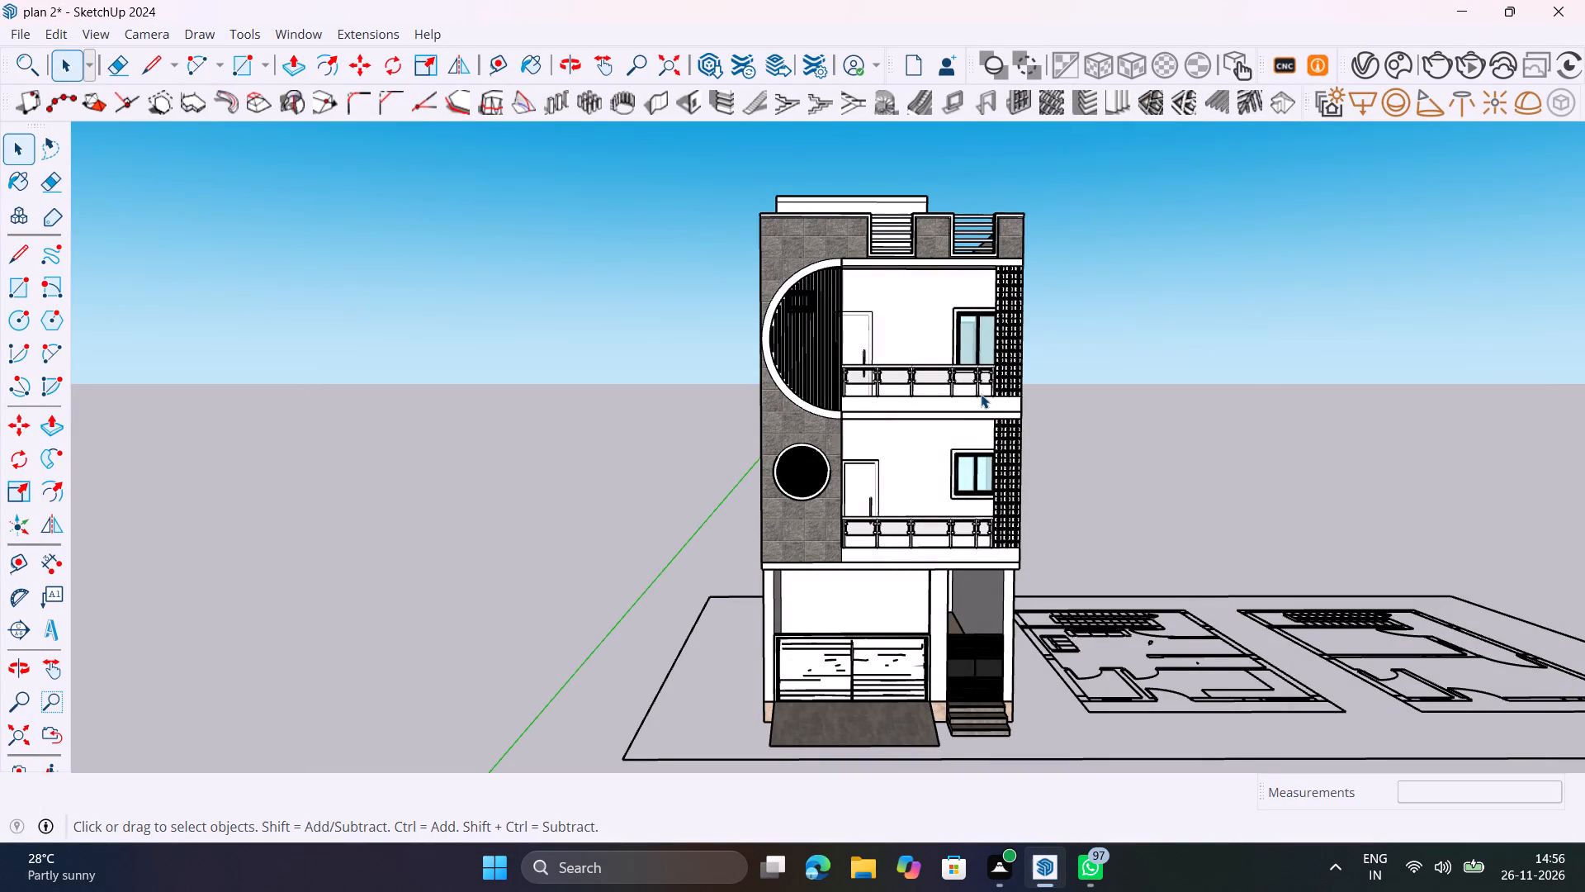
Save the plan 2 model.
key(ctrl+s)
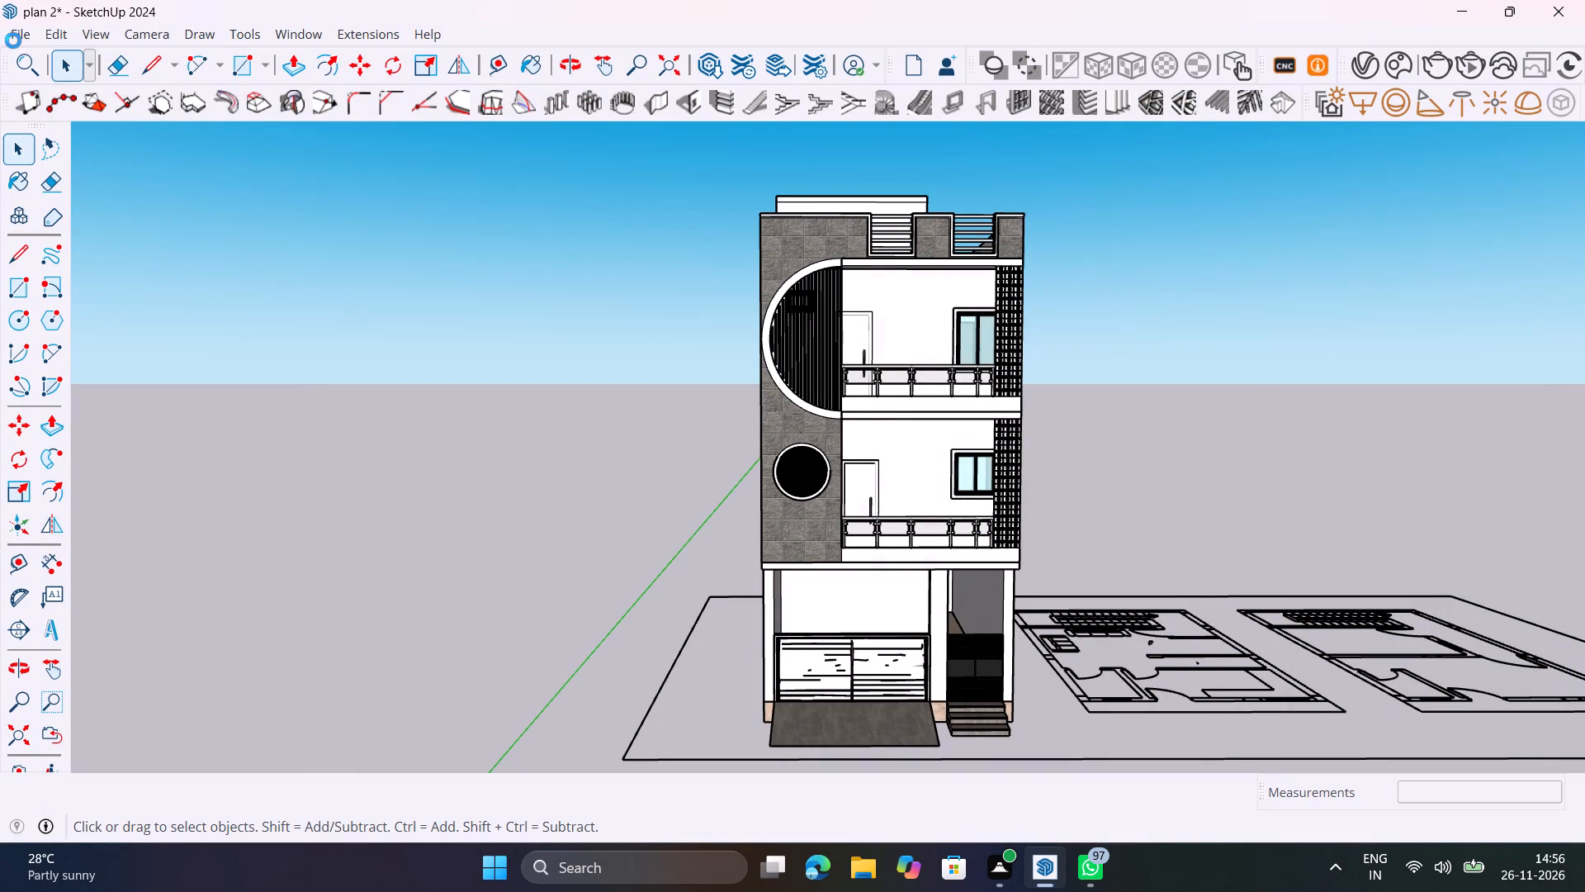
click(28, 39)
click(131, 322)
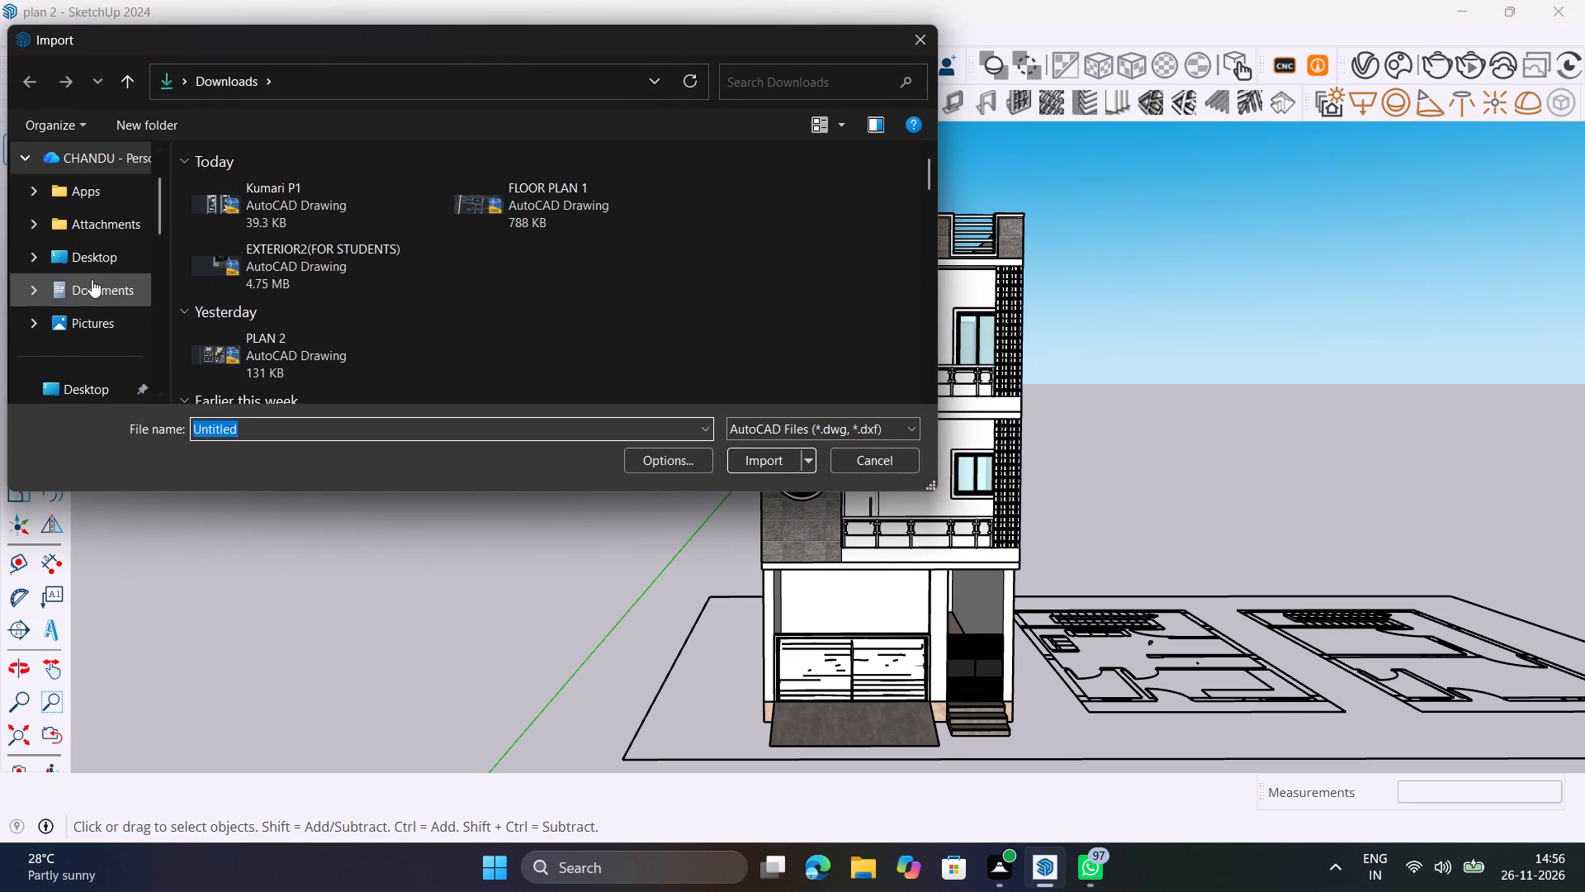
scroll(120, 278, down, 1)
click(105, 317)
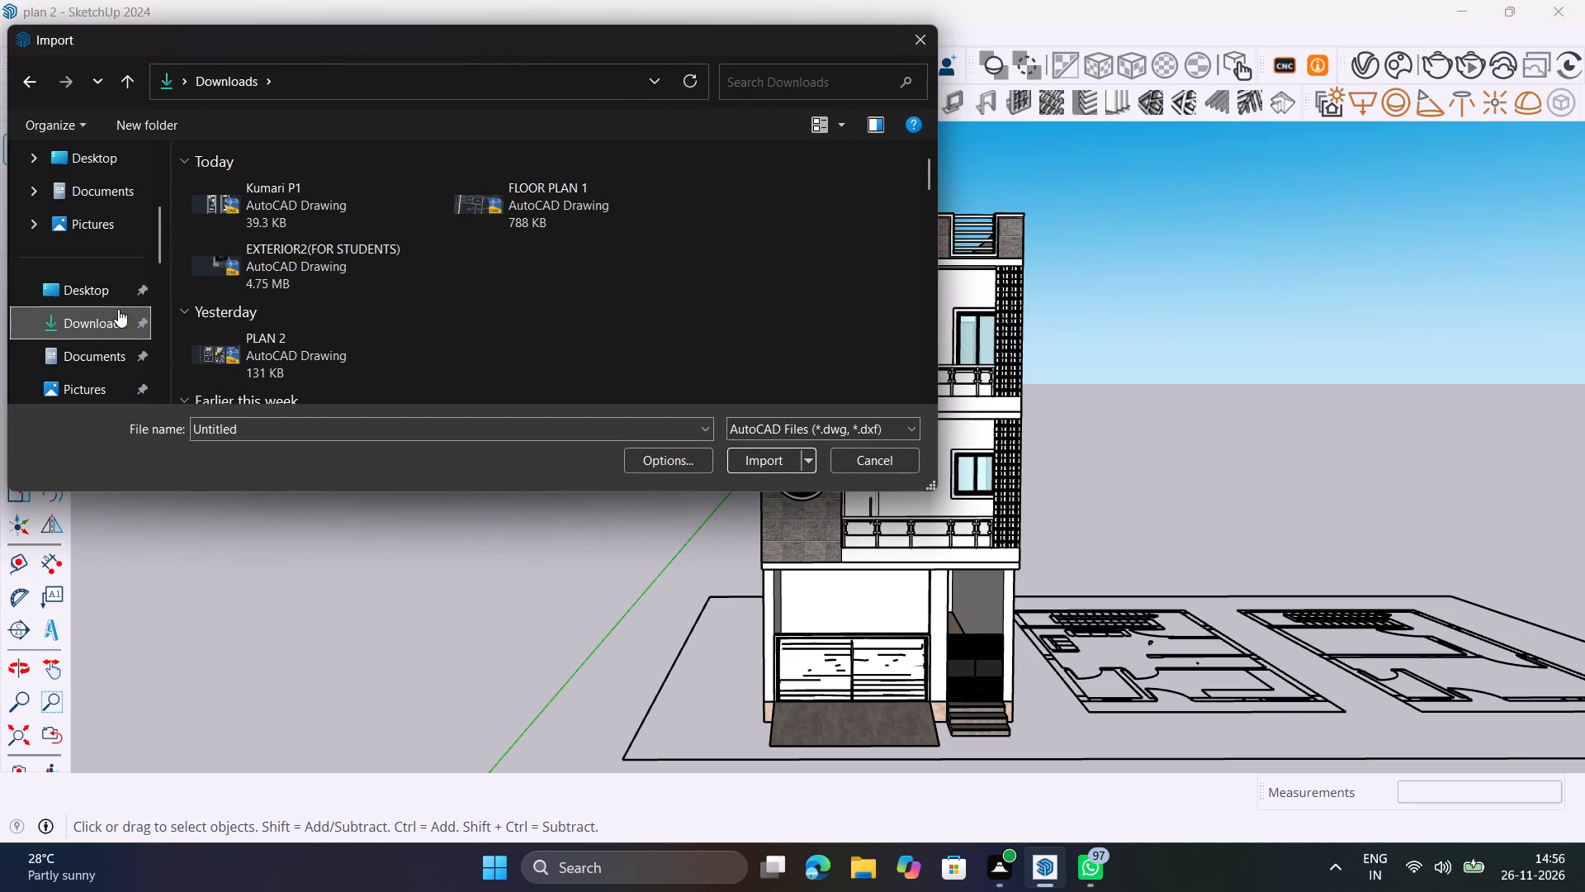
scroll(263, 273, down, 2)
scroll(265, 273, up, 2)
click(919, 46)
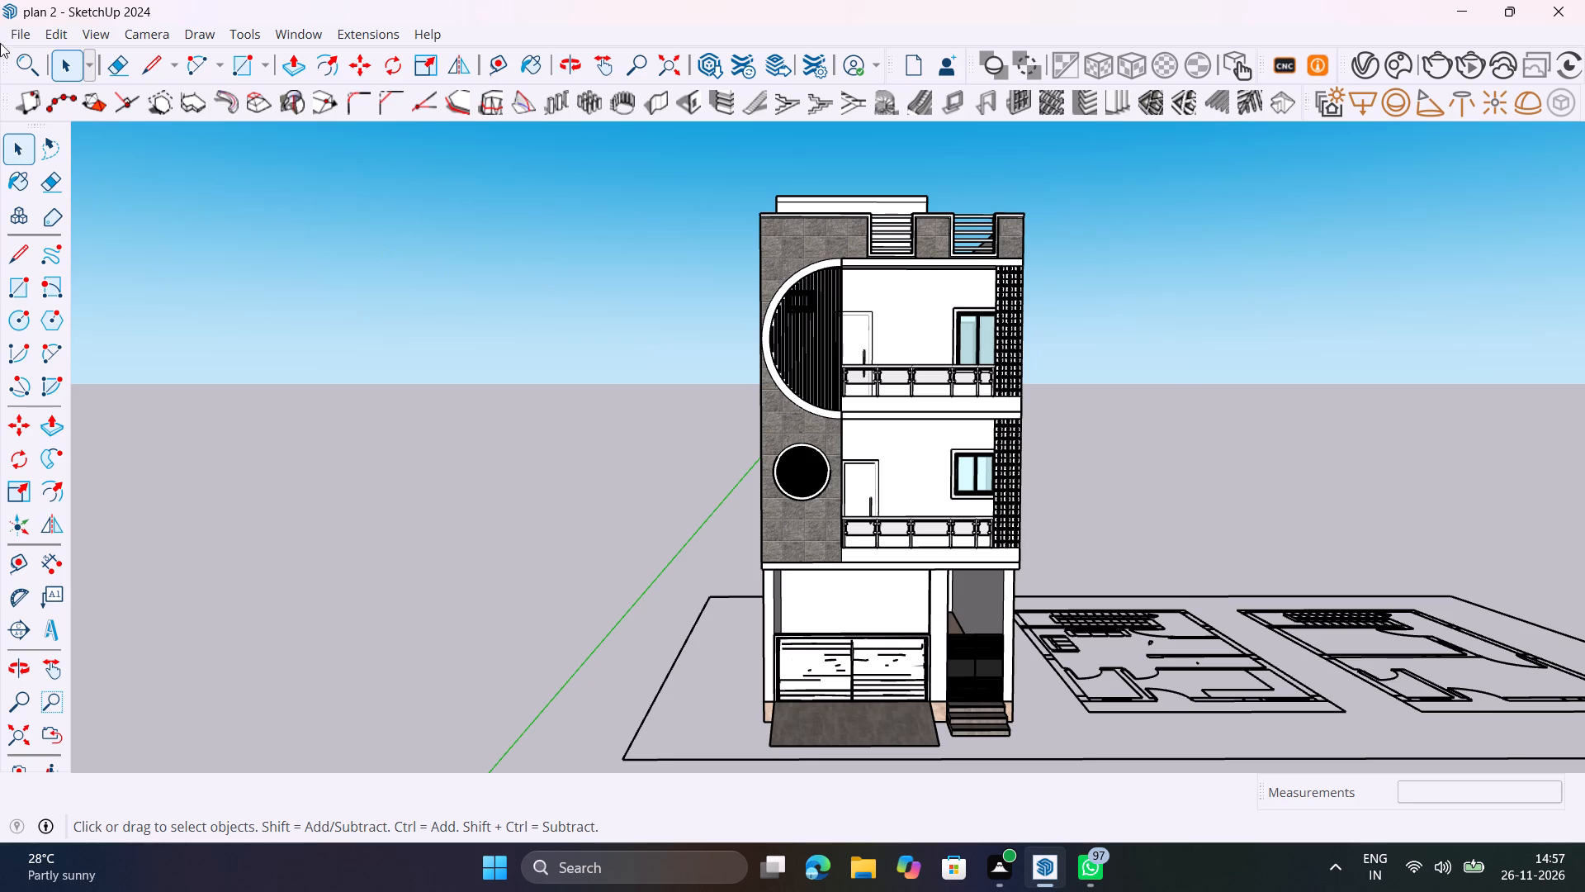
Look through the Downloads folder for the photo file to import into the model, and cancel the import.
click(22, 33)
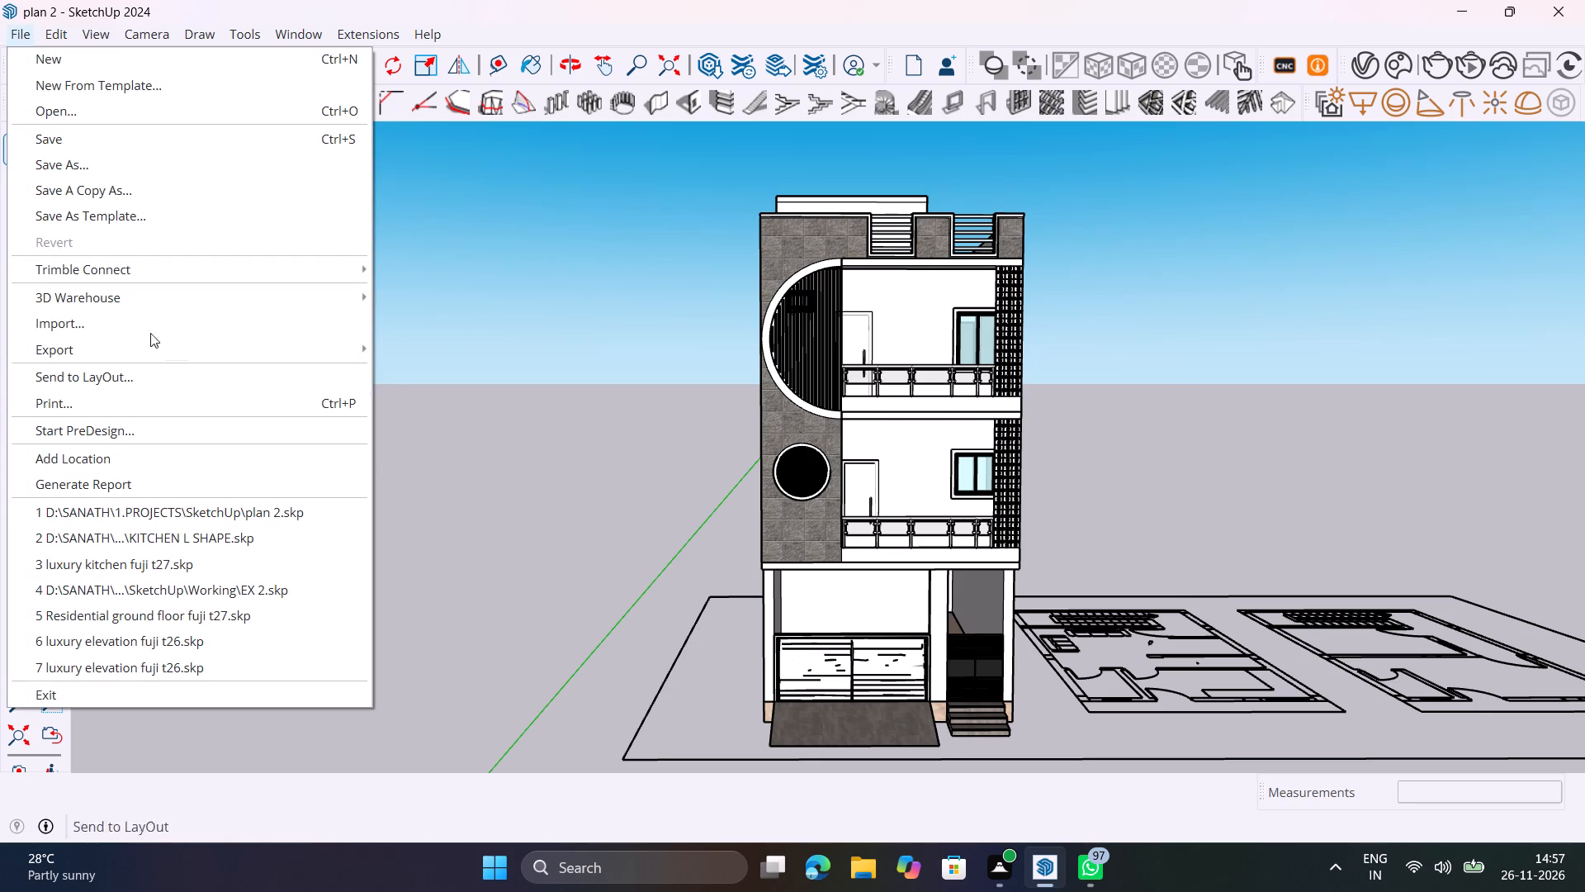
click(87, 322)
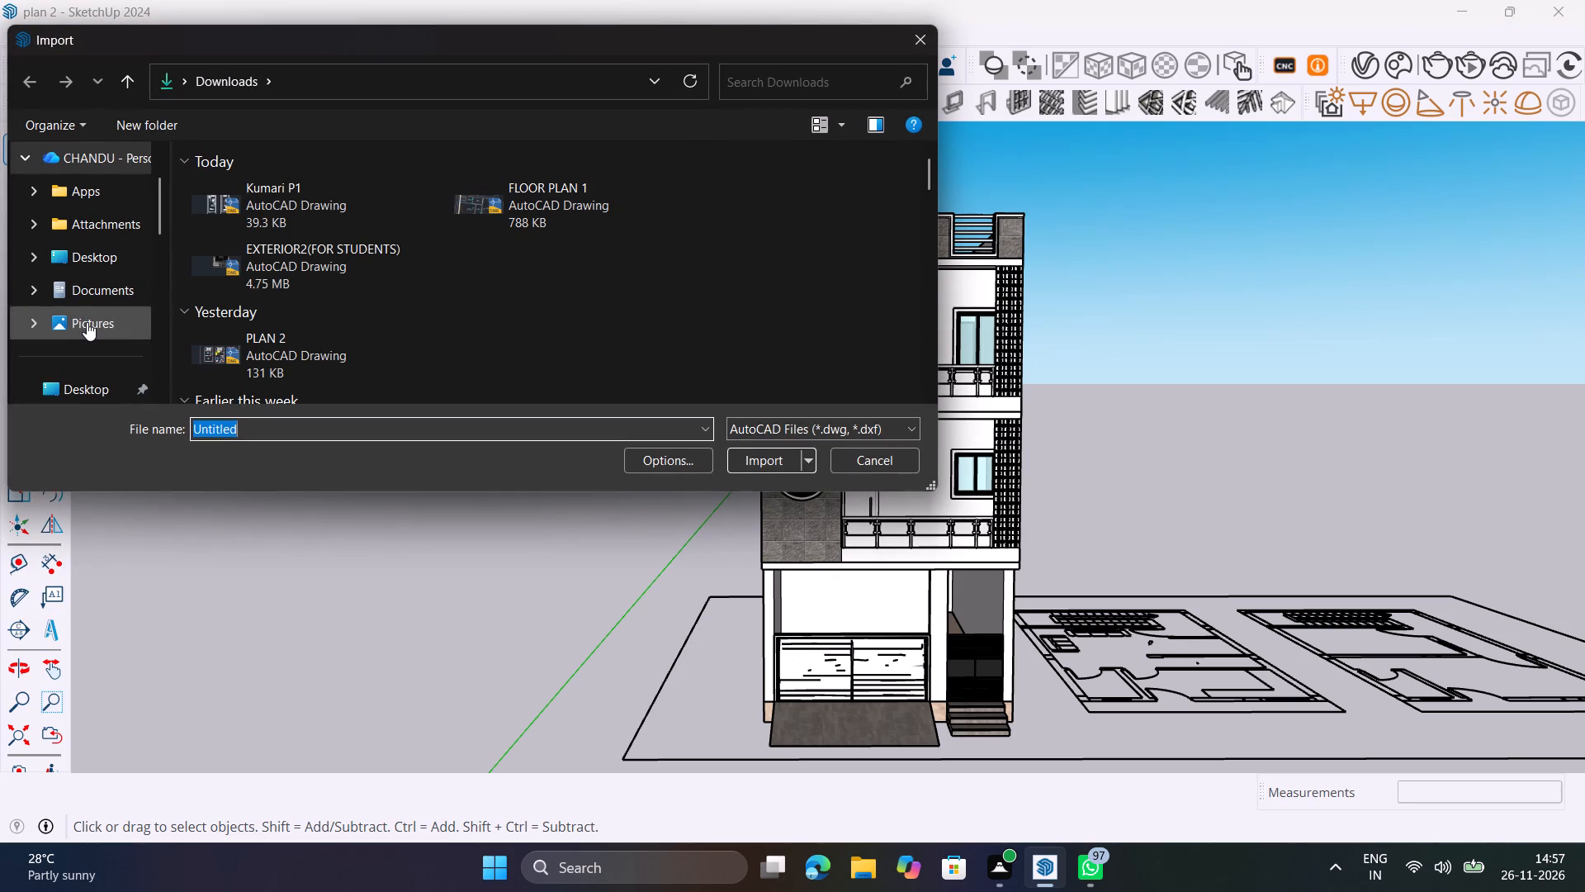
scroll(343, 301, down, 9)
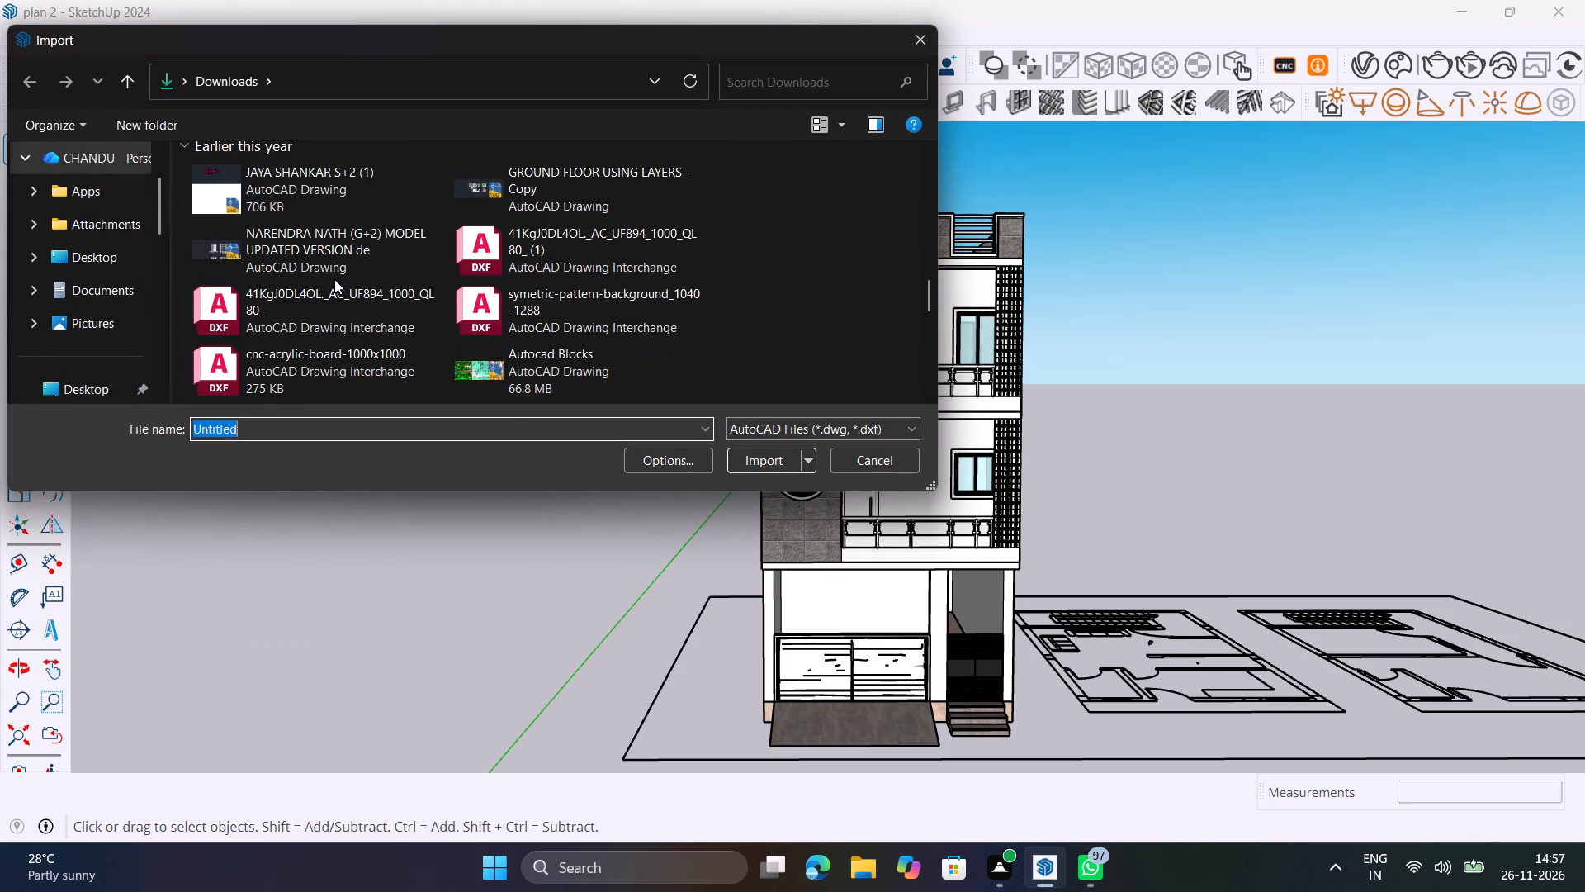
scroll(334, 279, up, 4)
scroll(102, 344, down, 1)
click(93, 334)
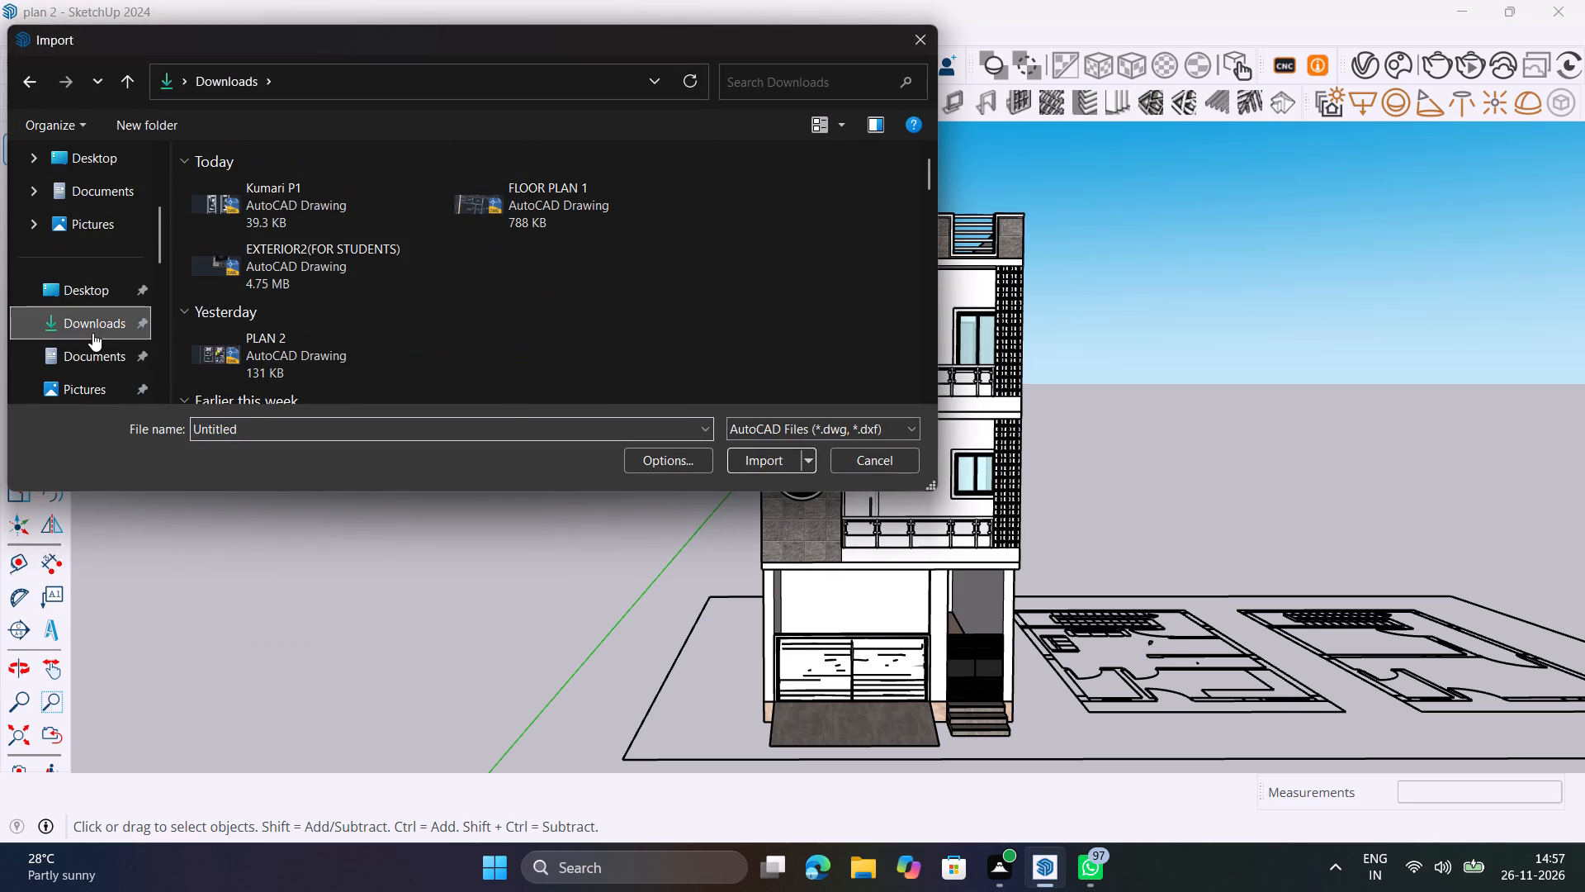
scroll(323, 288, down, 2)
scroll(323, 288, up, 4)
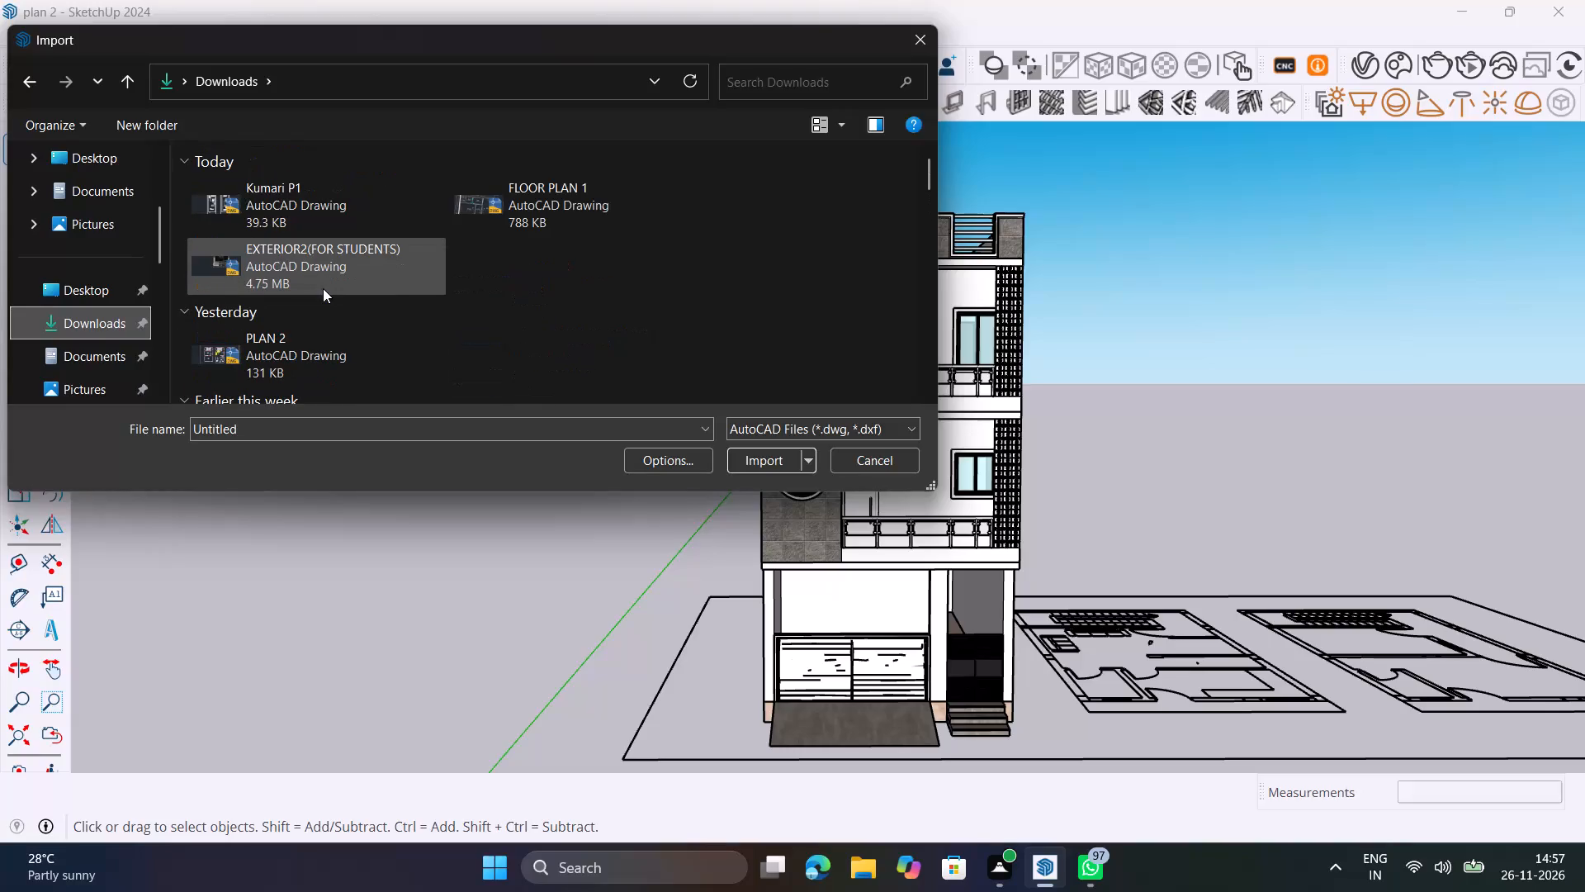
scroll(323, 288, up, 1)
click(78, 318)
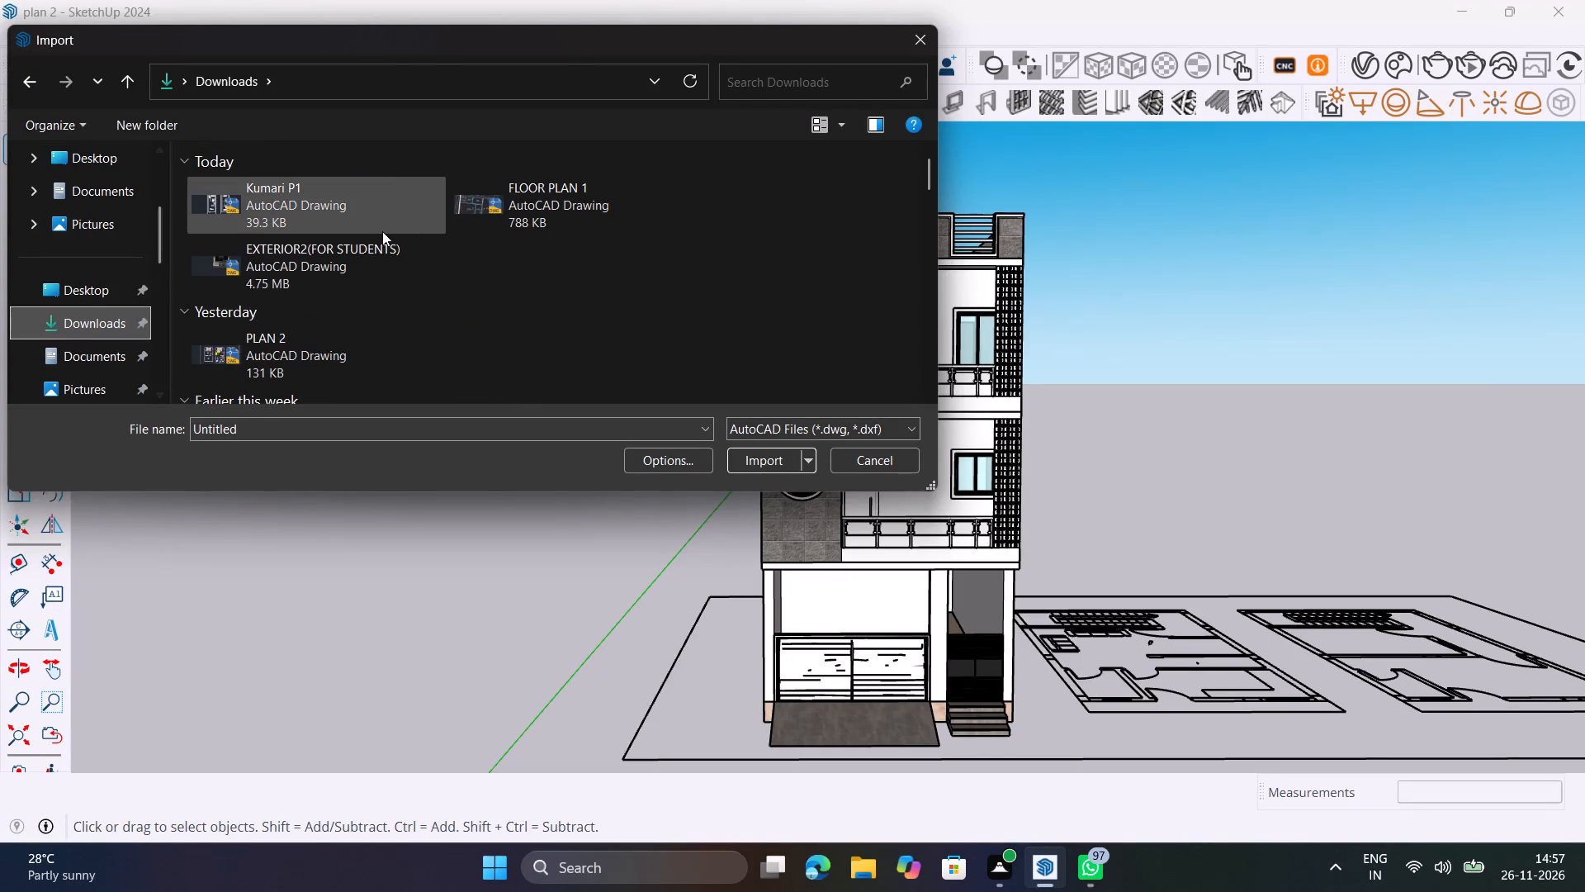
scroll(387, 230, up, 4)
scroll(390, 230, down, 4)
scroll(390, 230, up, 3)
scroll(390, 230, down, 3)
scroll(390, 230, up, 4)
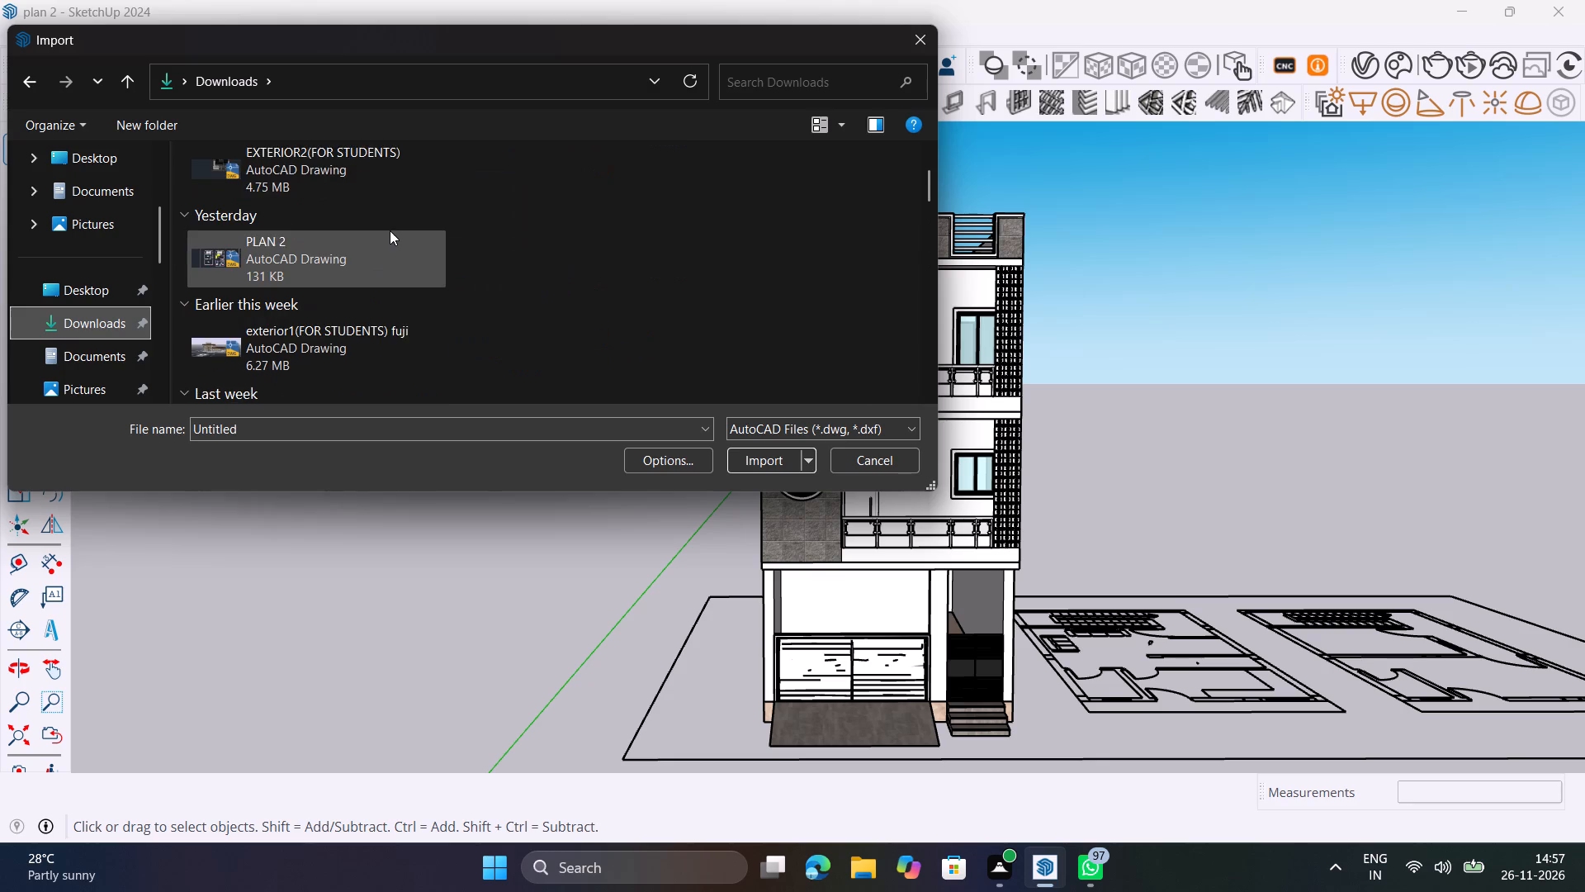
scroll(390, 230, up, 8)
scroll(242, 200, up, 4)
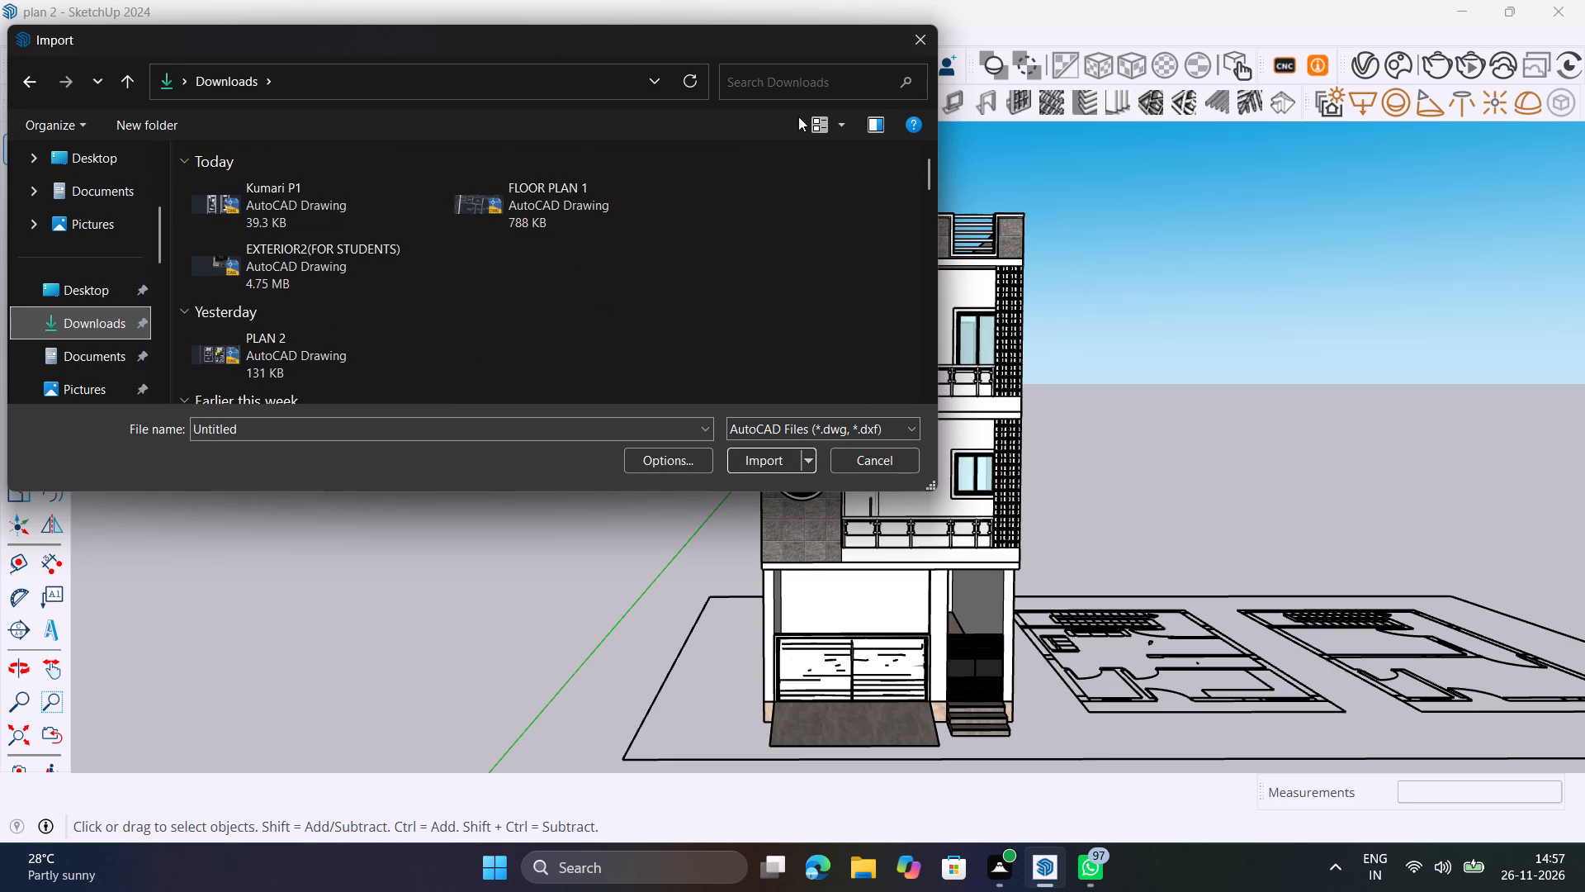
click(917, 41)
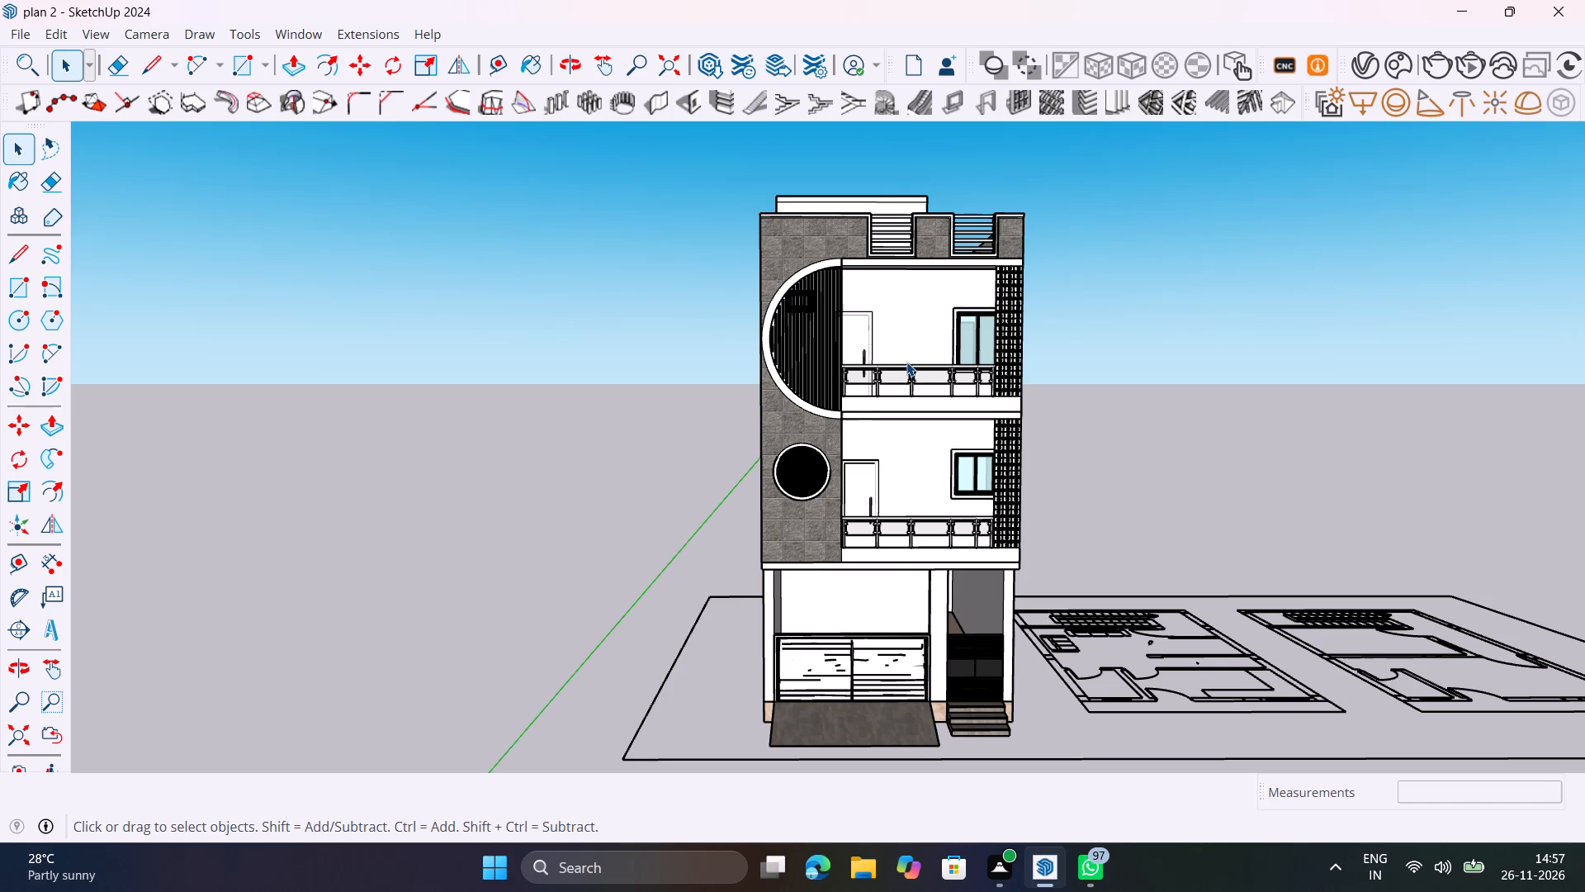
Preview the recent WhatsApp Image 2026-11-26 at 2.46.51 PM file in File Explorer, and close the window.
scroll(906, 362, up, 4)
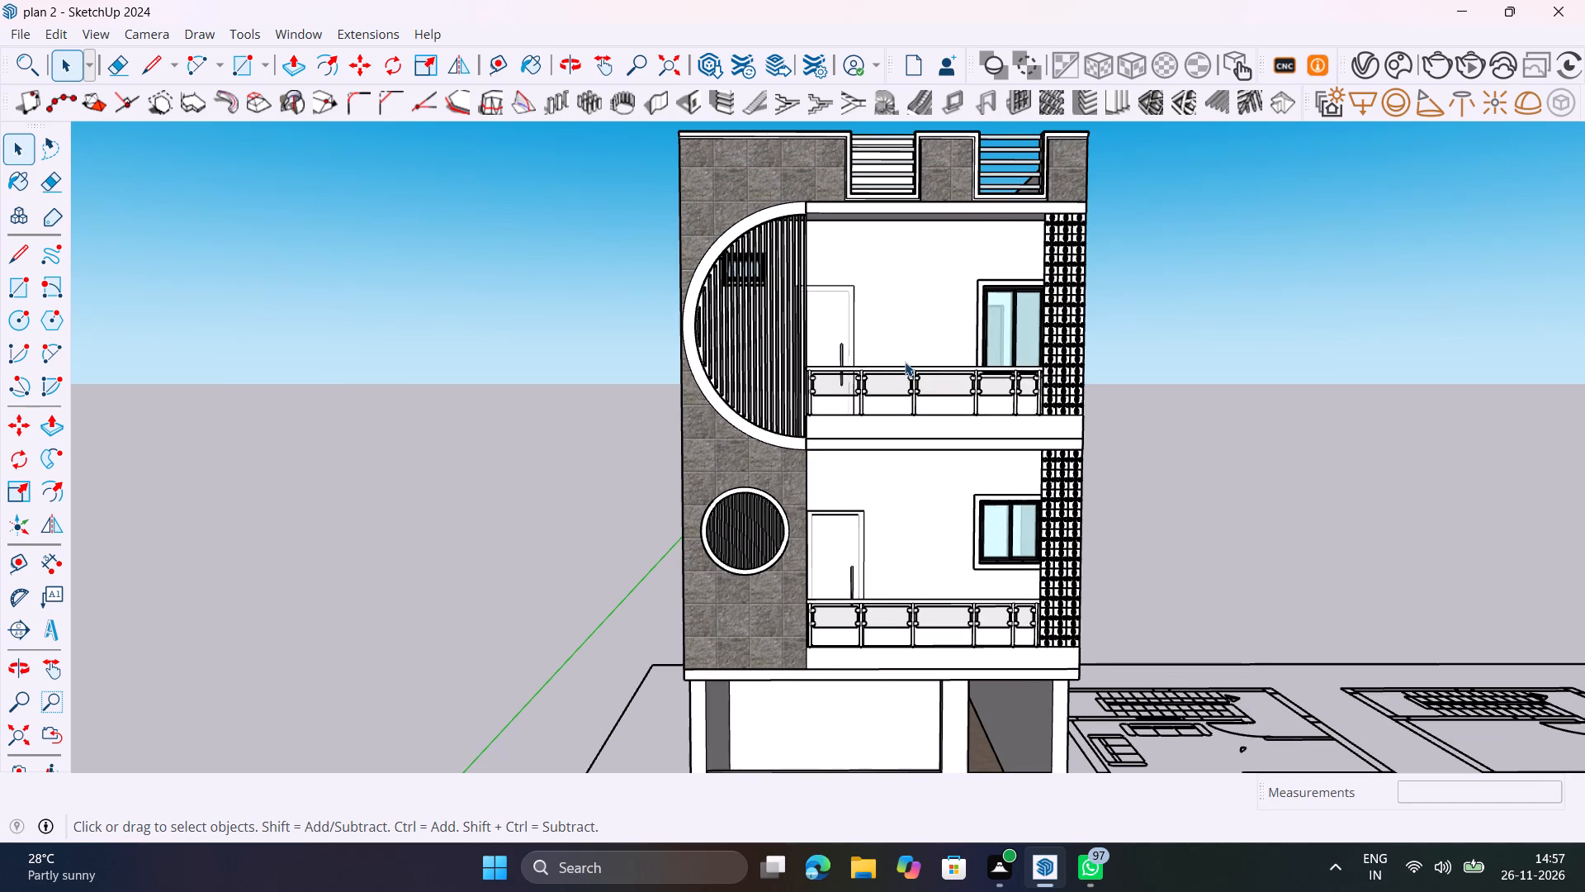
middle_drag(906, 362, 554, 501)
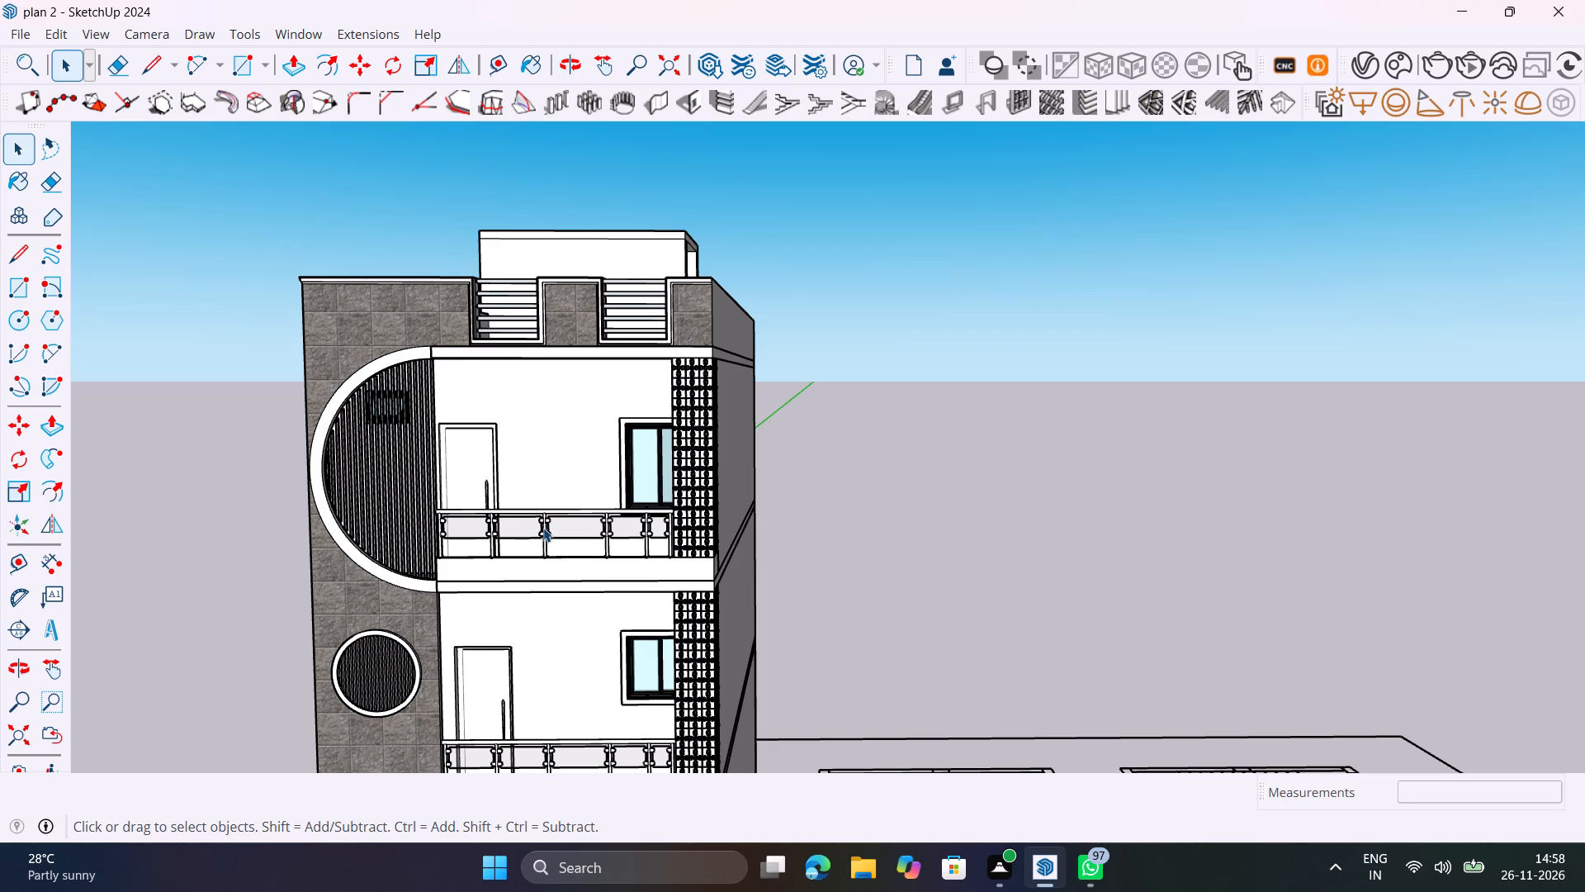
scroll(558, 510, up, 4)
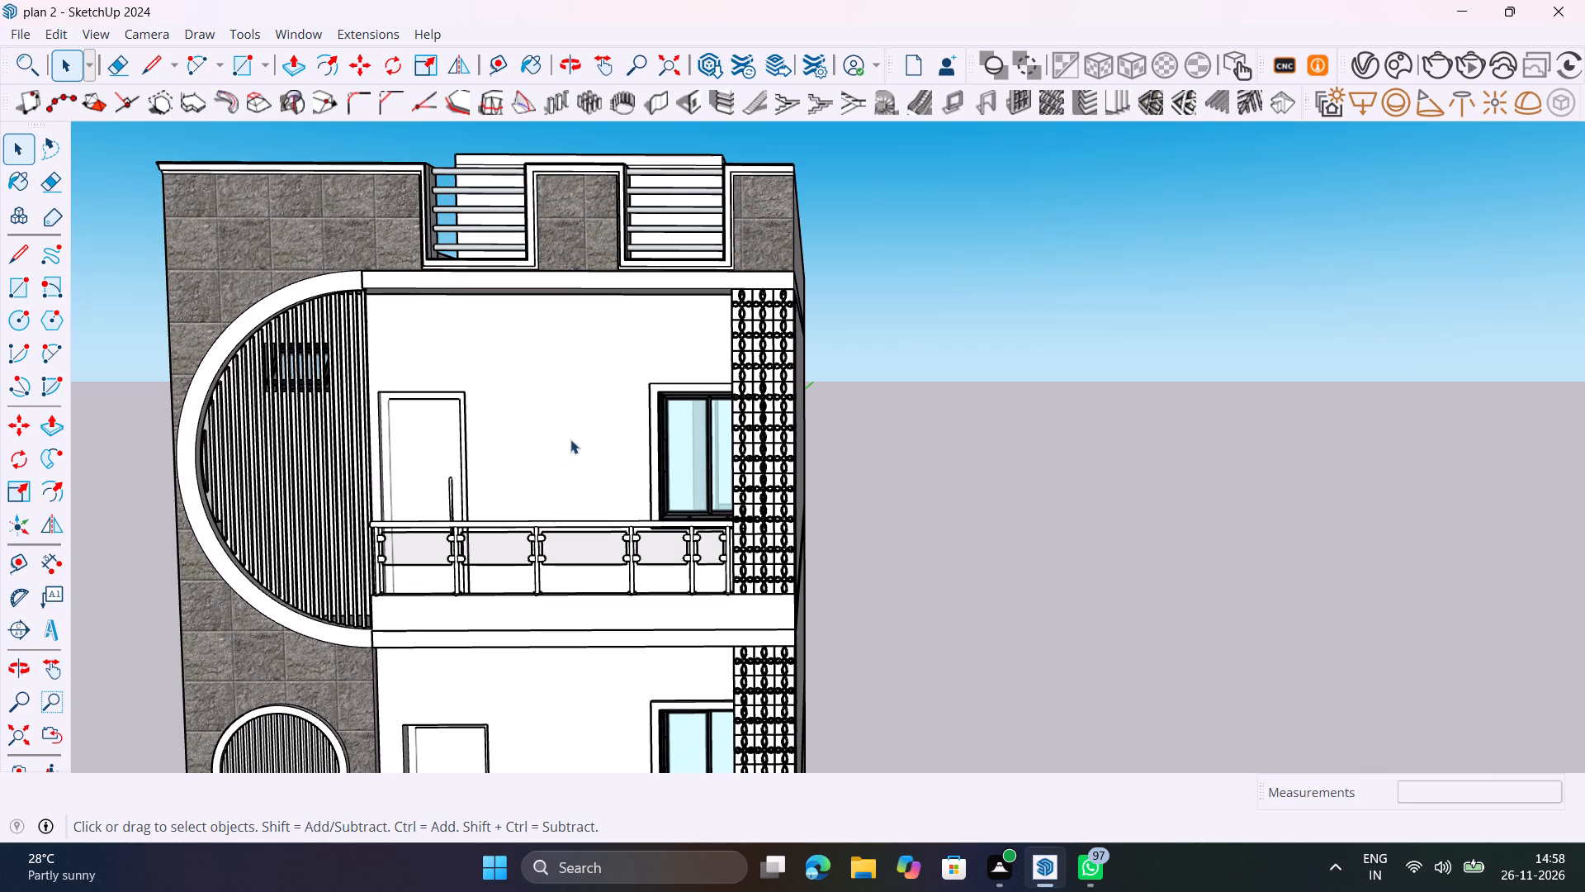
middle_drag(572, 419, 649, 470)
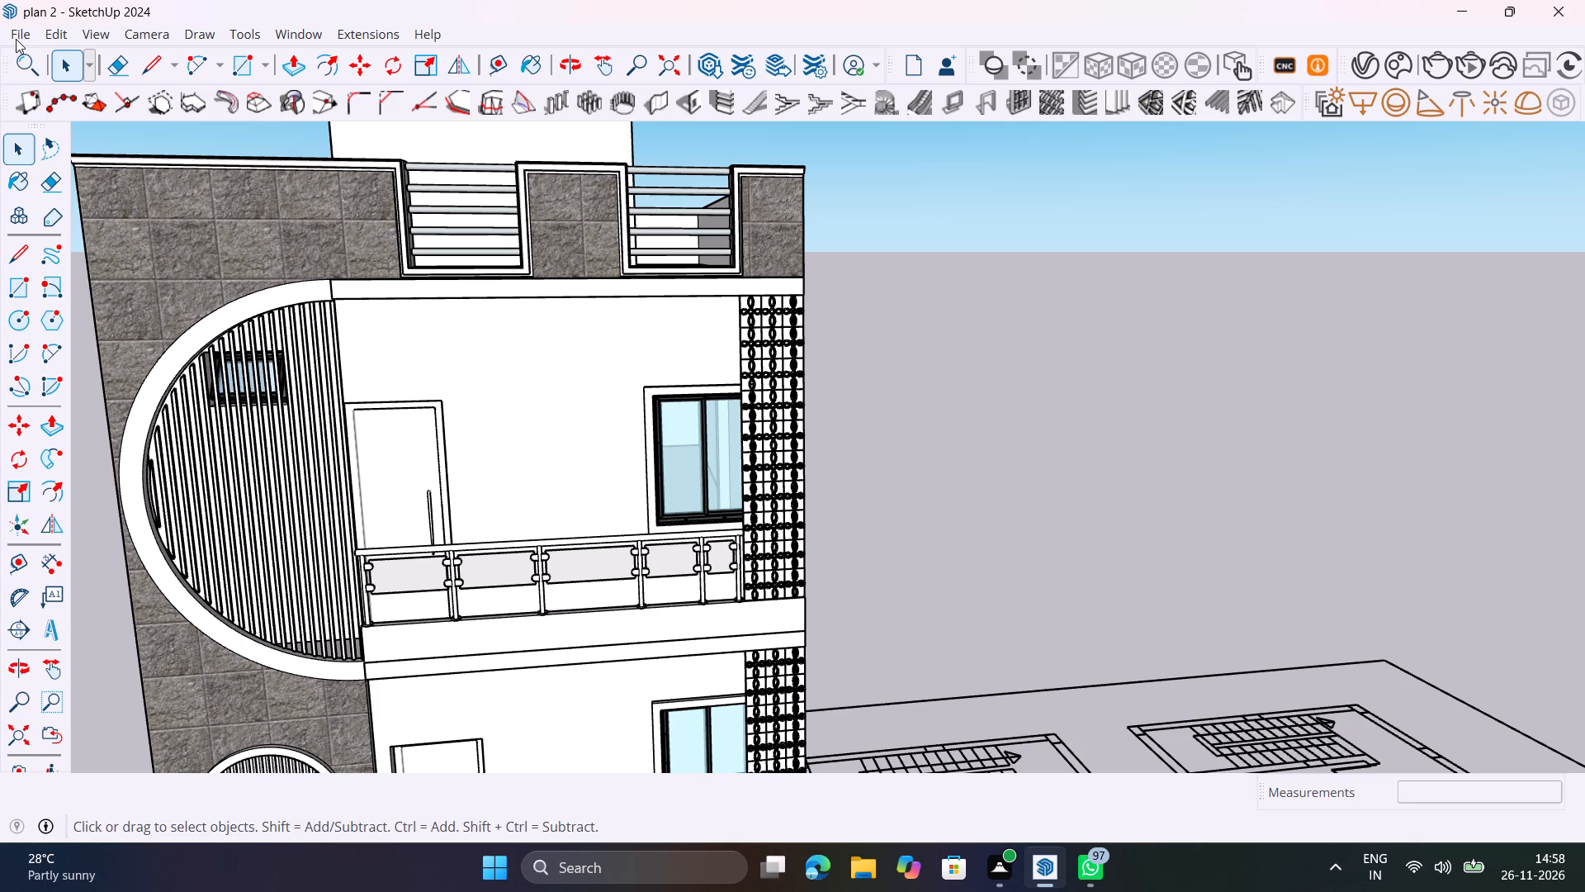
click(848, 861)
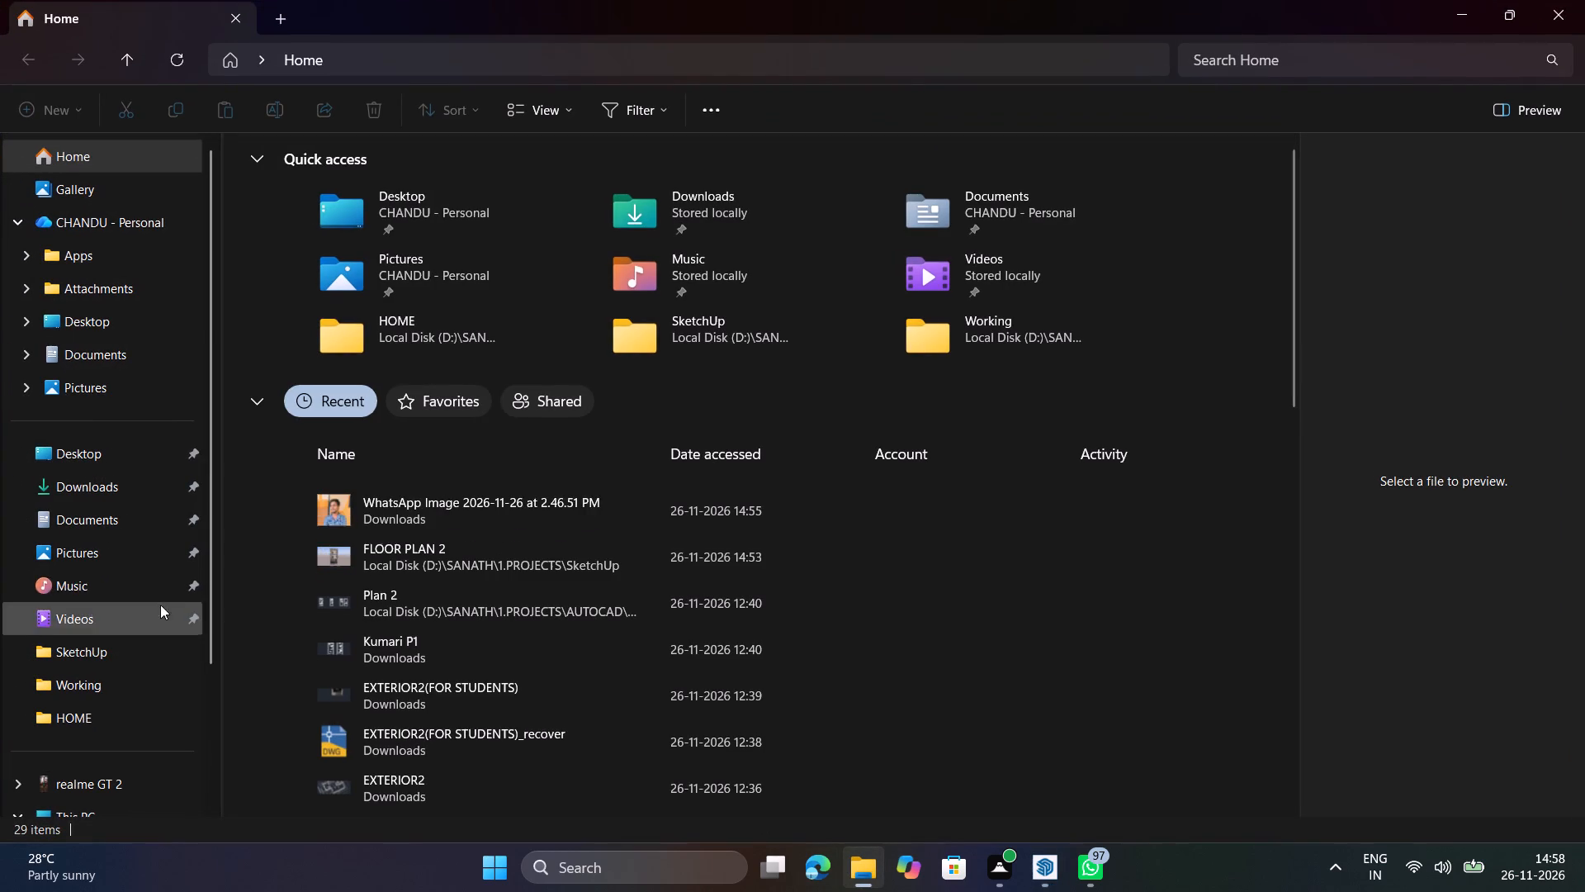
click(461, 503)
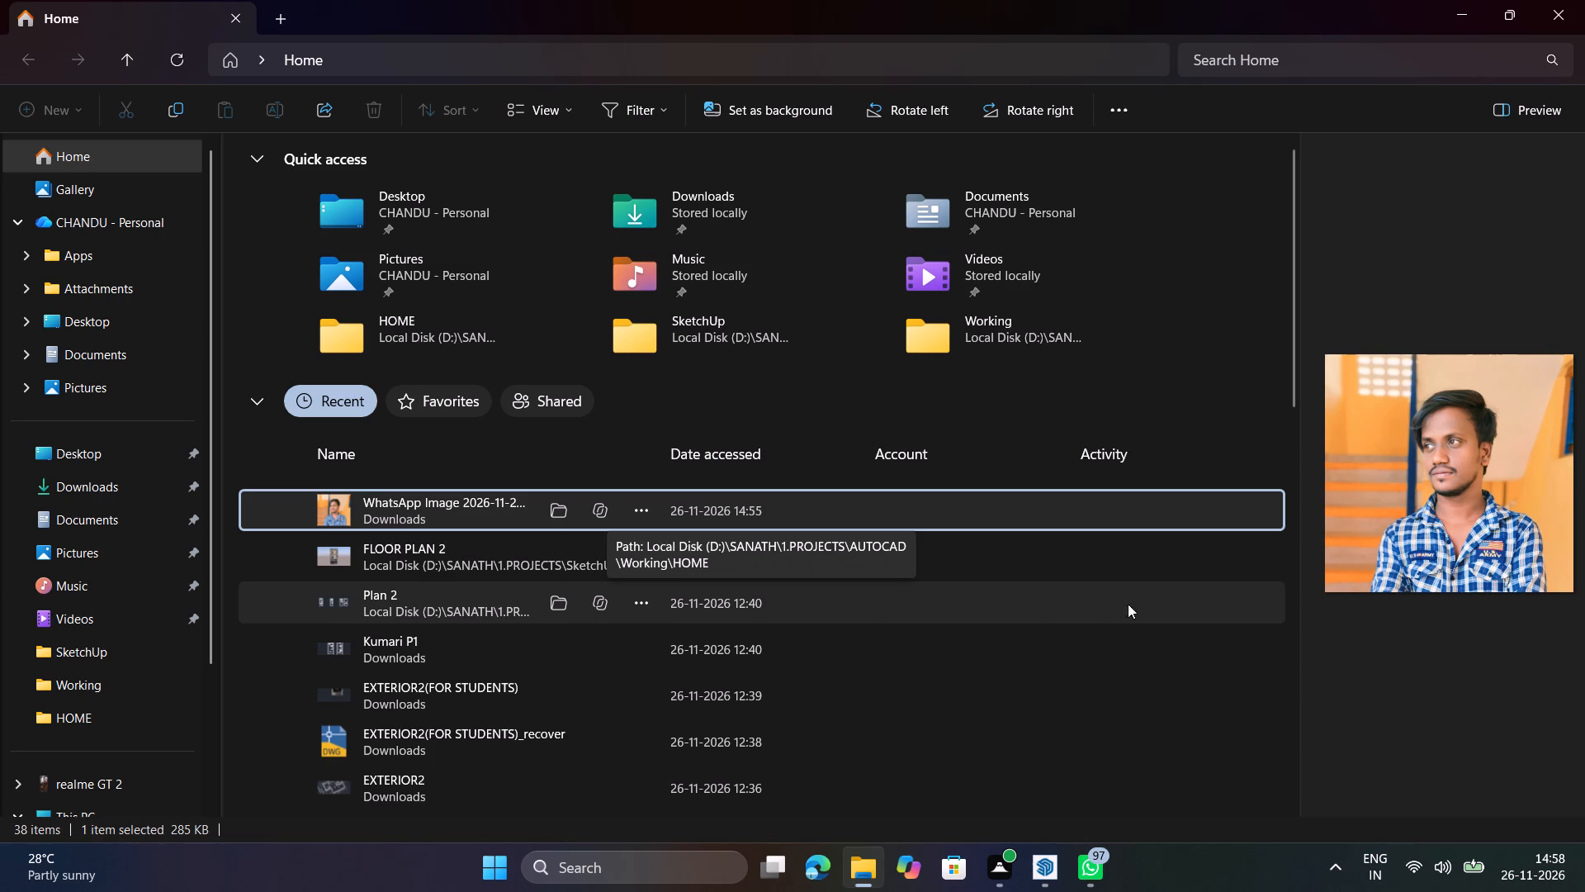
click(1577, 17)
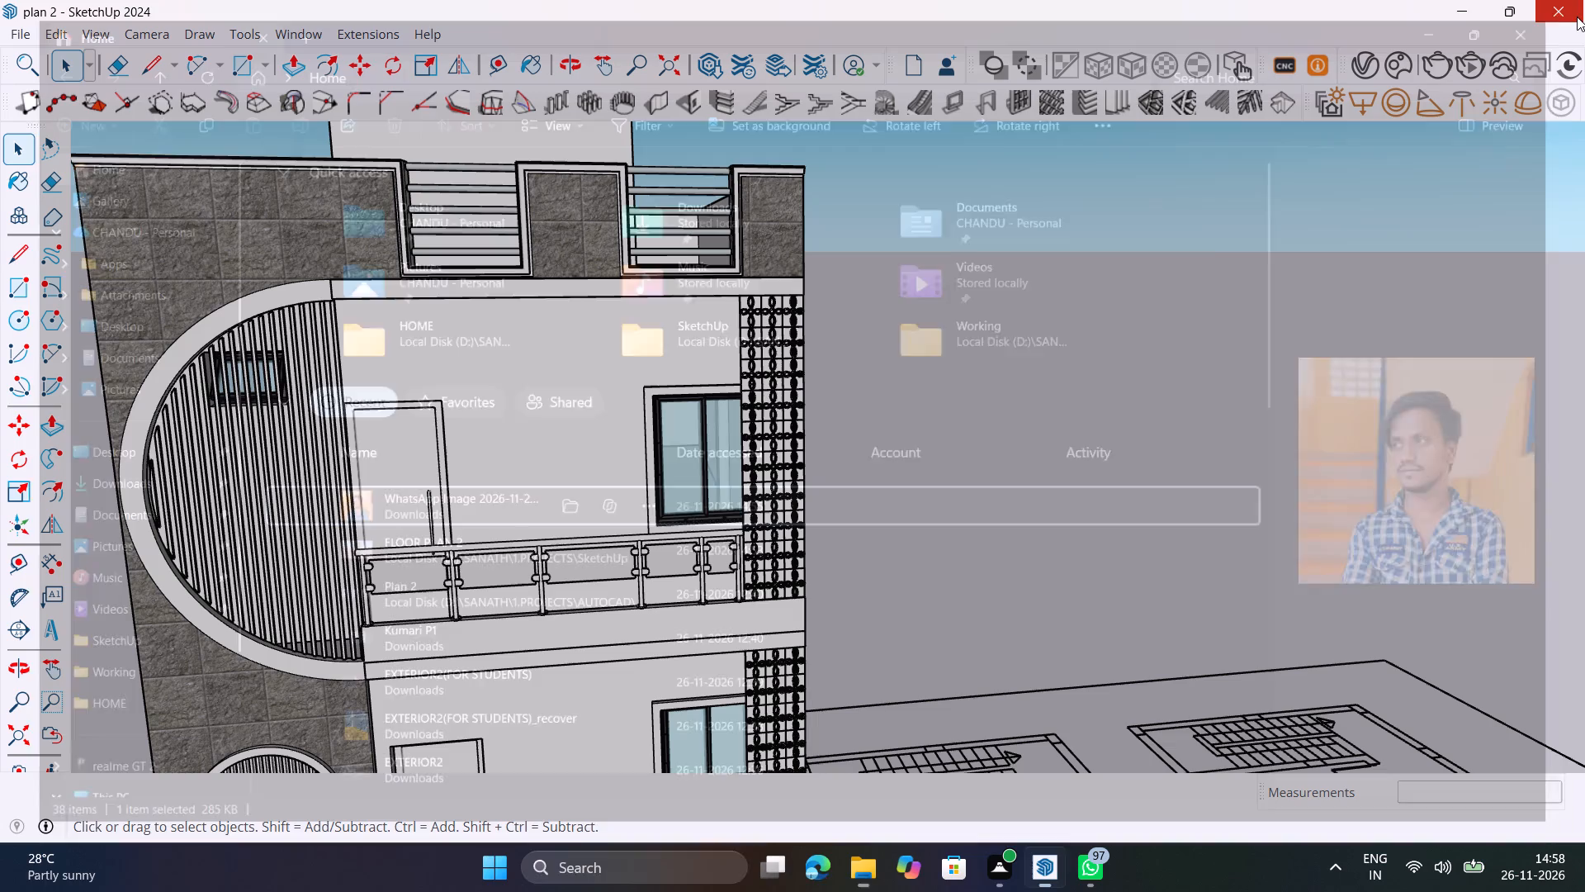
Look through the Pictures and Downloads folders for the photo to import into the model, and cancel the import.
middle_drag(333, 490, 643, 520)
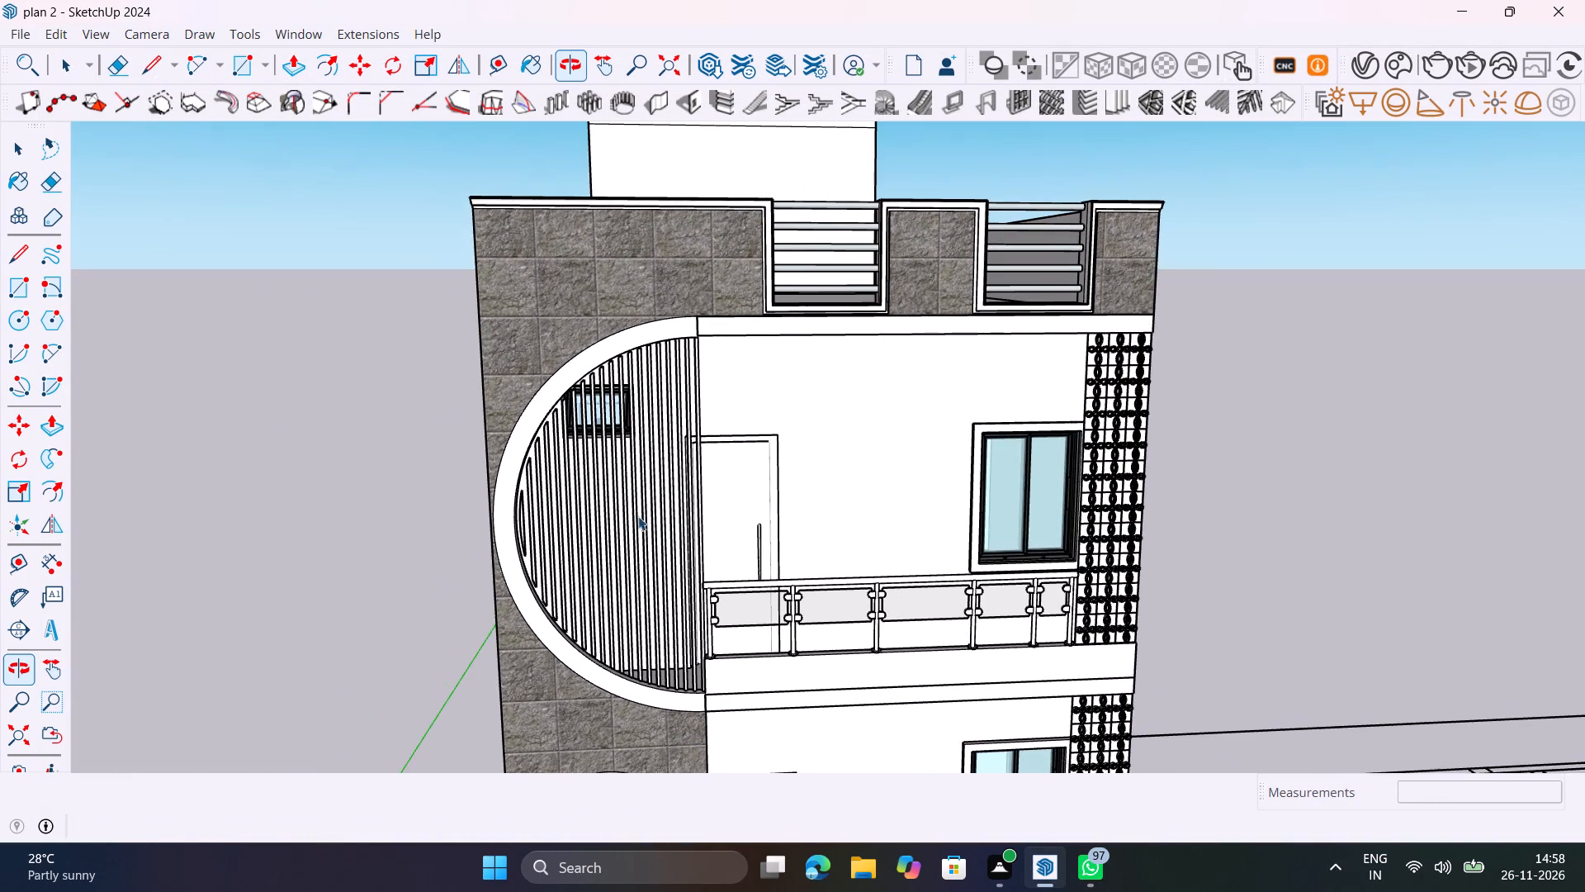
click(66, 34)
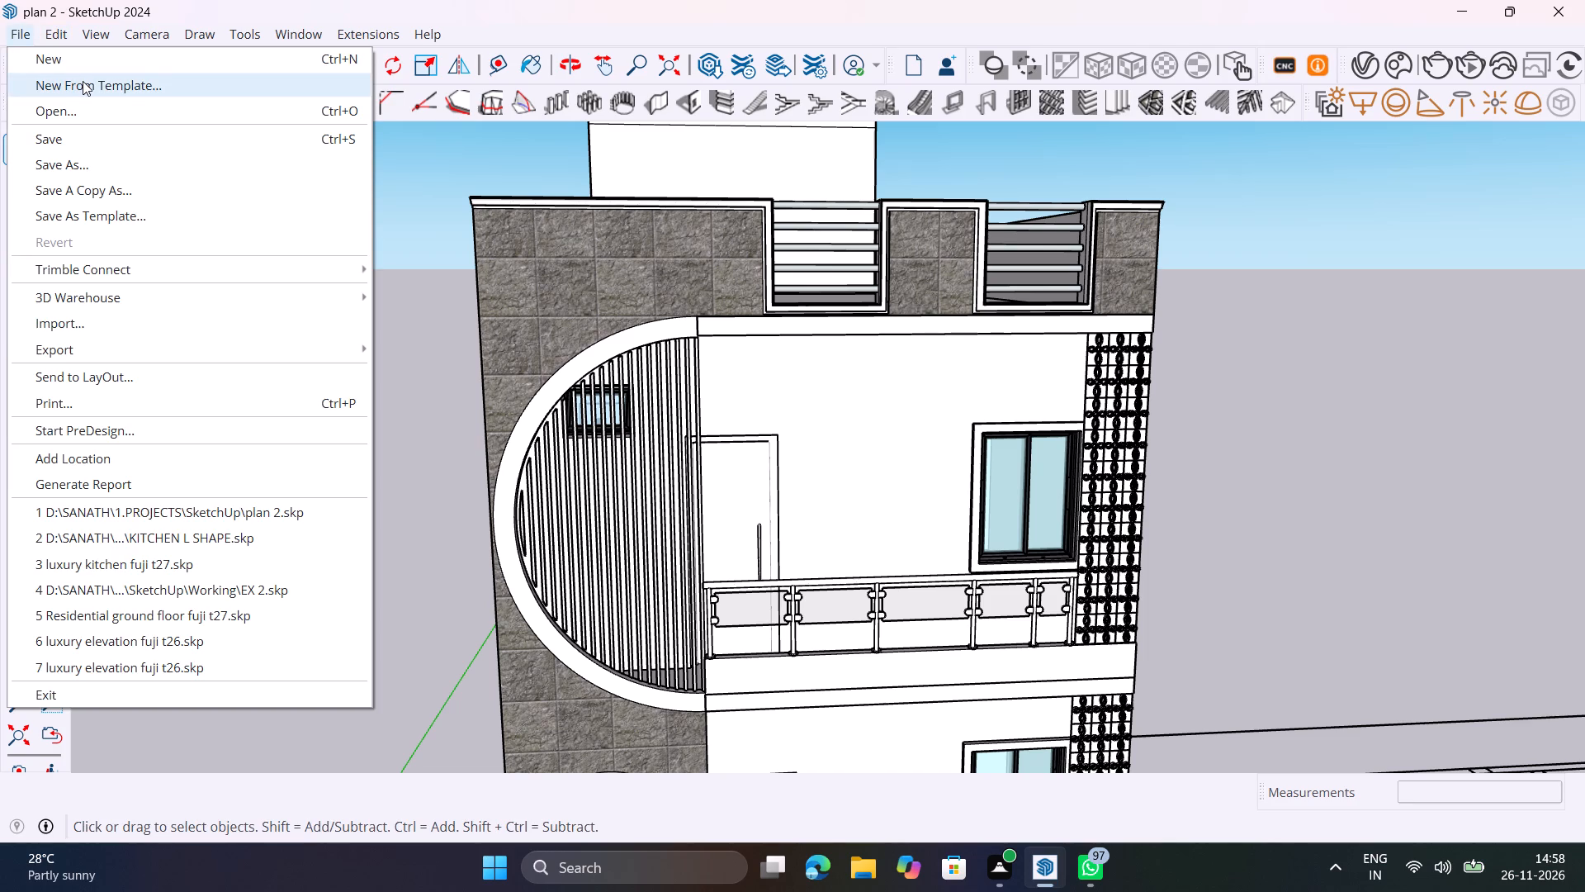
click(88, 333)
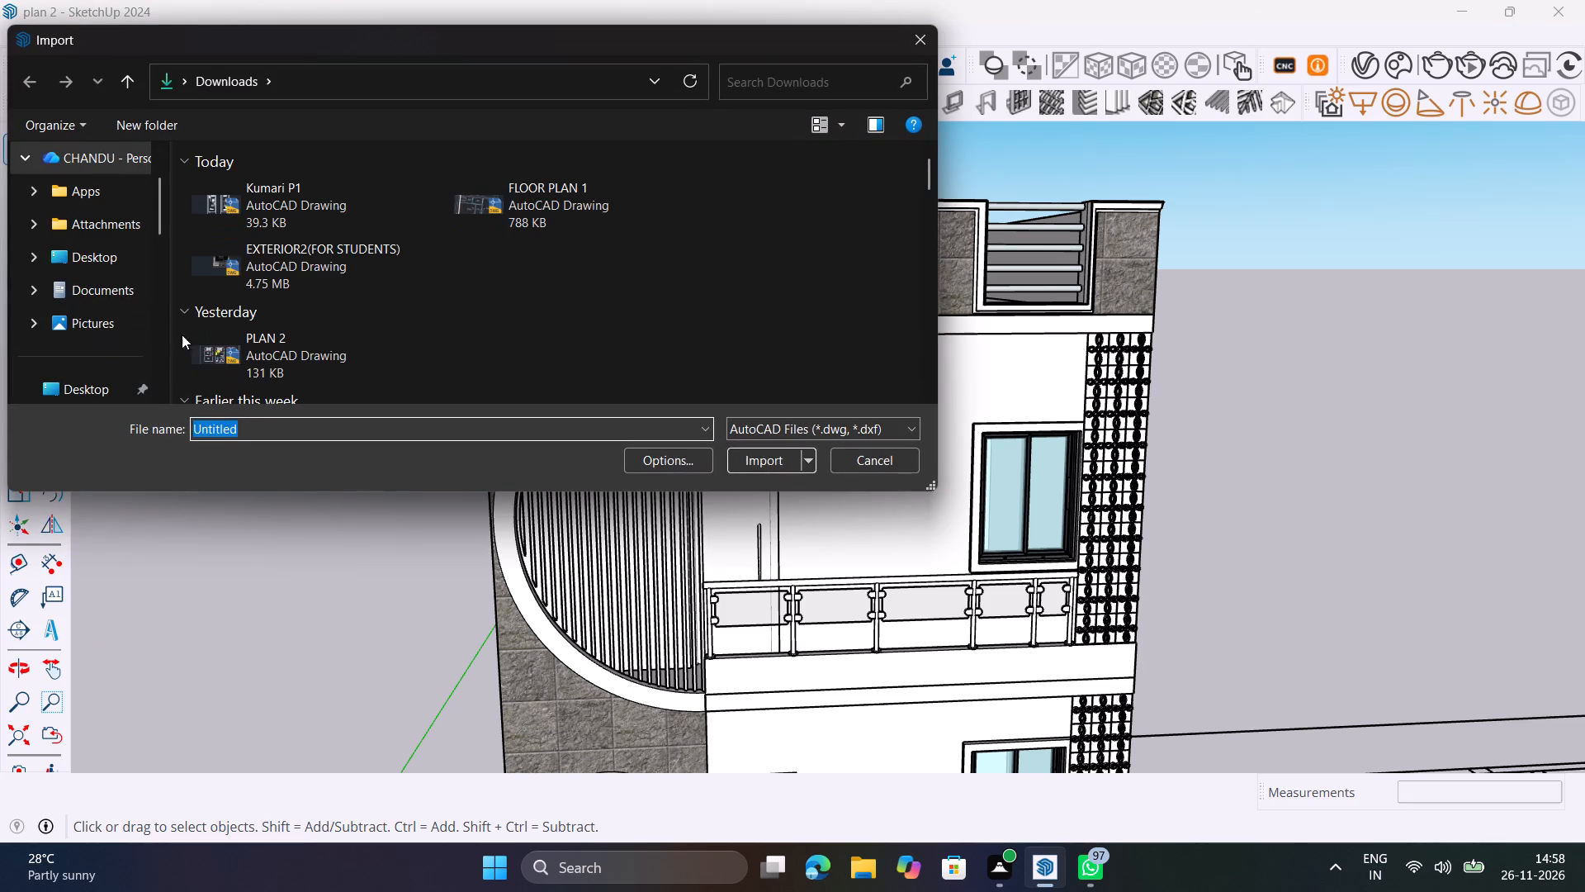
scroll(173, 302, down, 1)
click(99, 322)
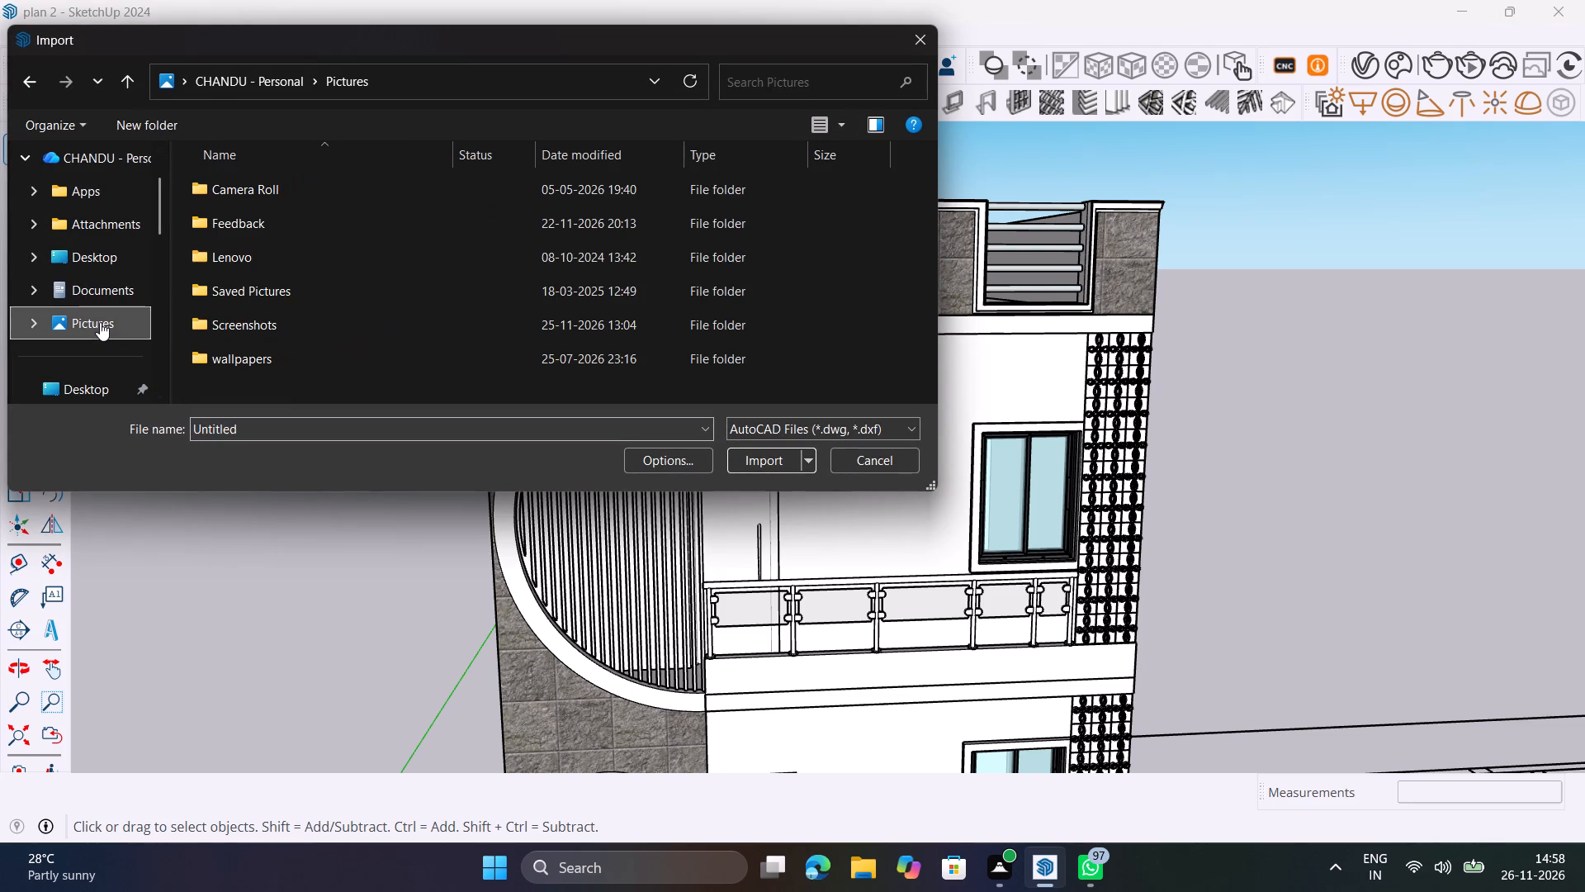
scroll(86, 352, down, 1)
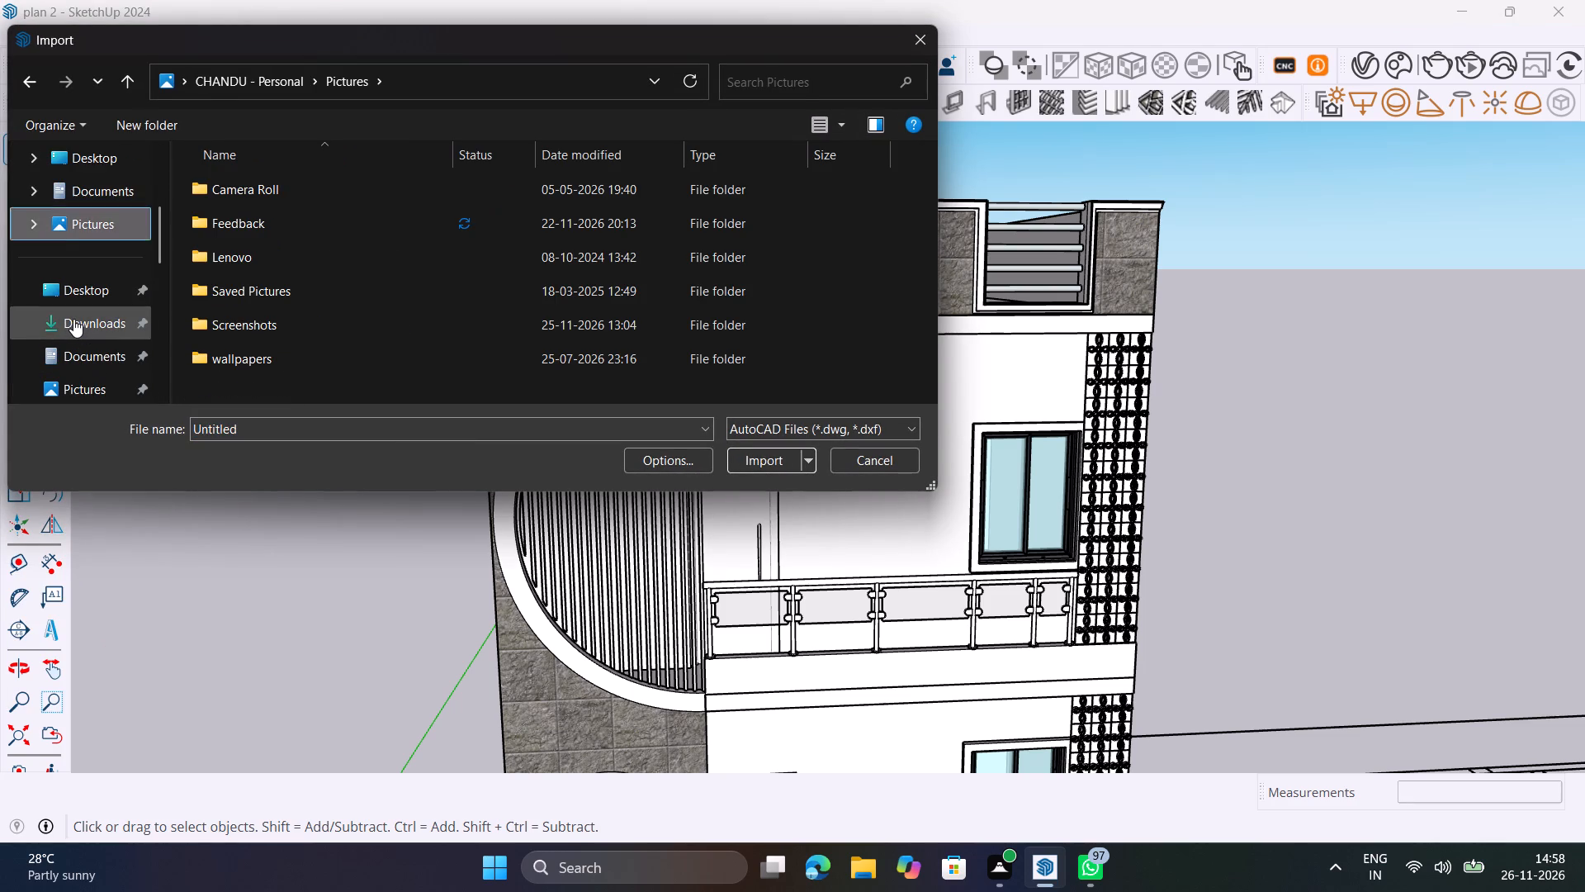
click(73, 319)
scroll(266, 306, down, 5)
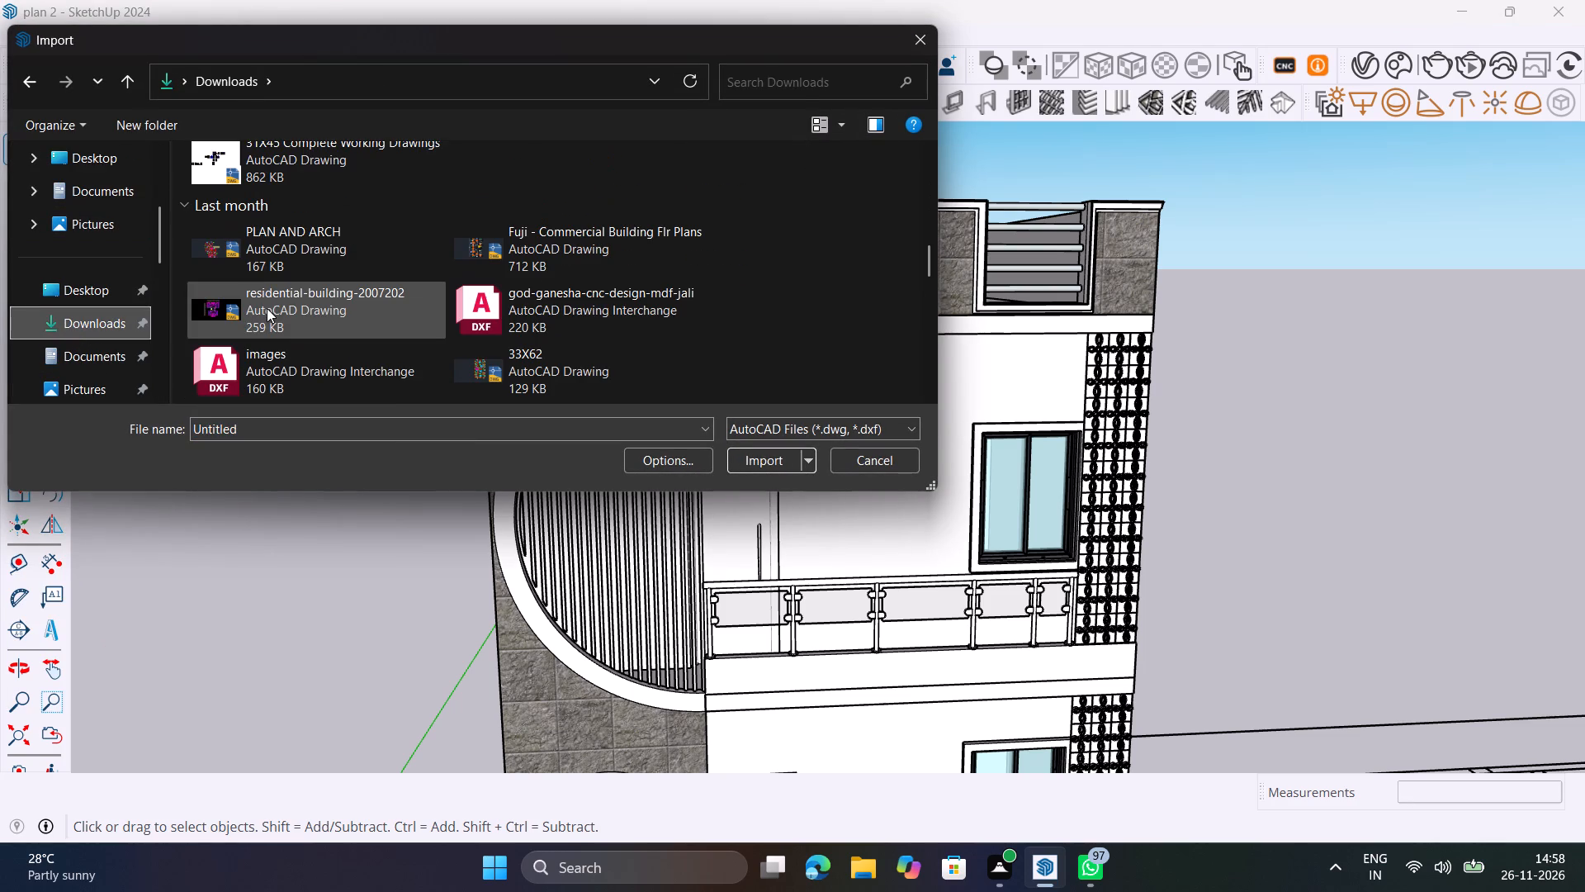
scroll(267, 308, down, 14)
scroll(267, 308, up, 4)
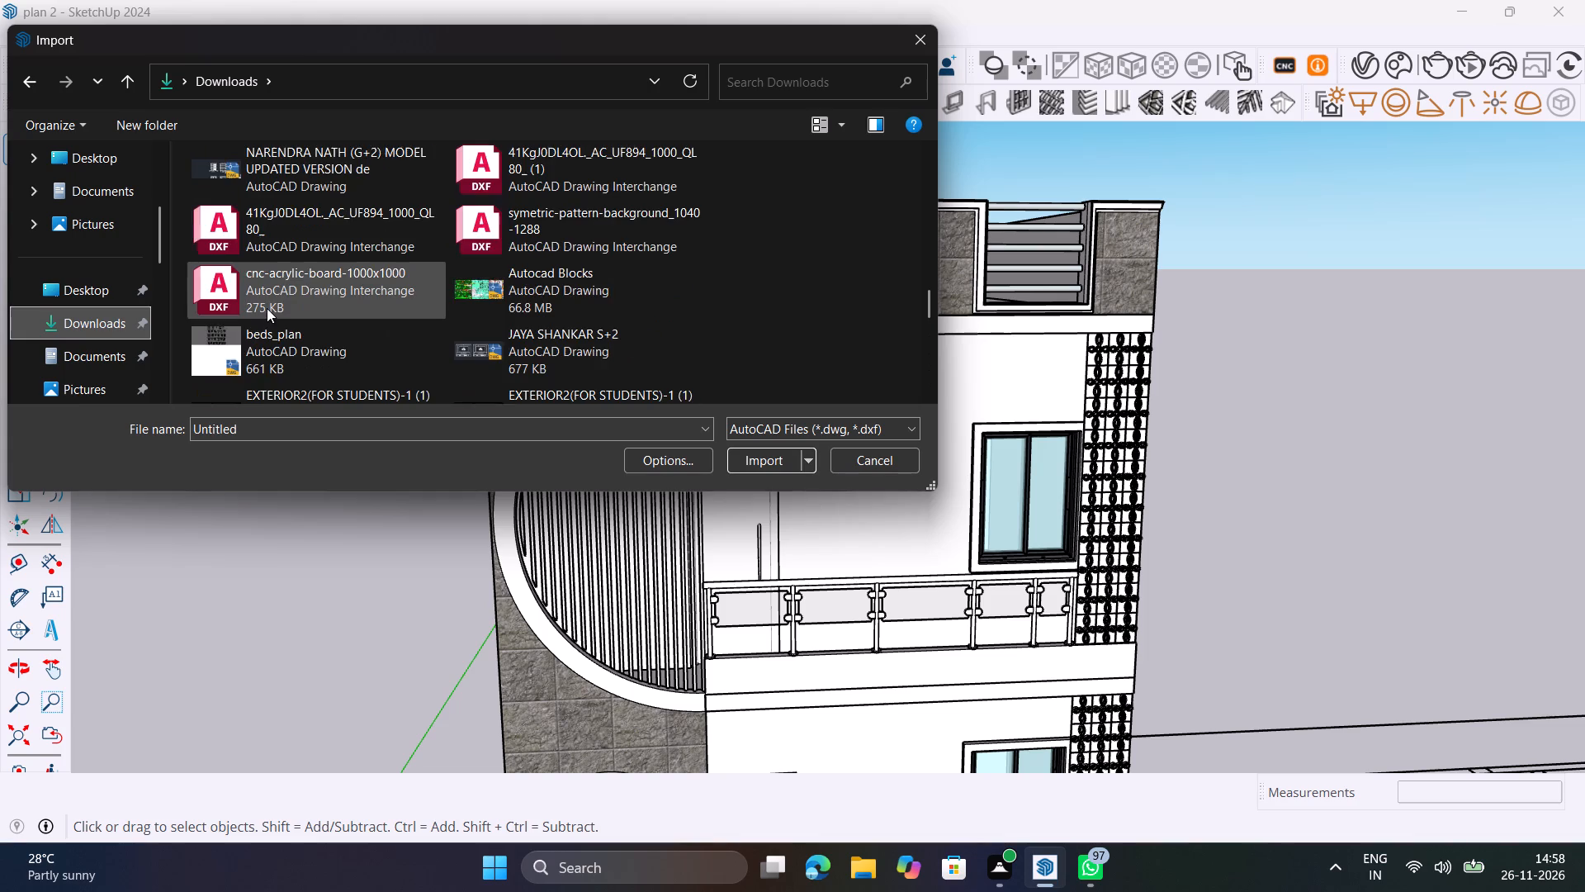
scroll(267, 308, down, 2)
scroll(267, 308, up, 12)
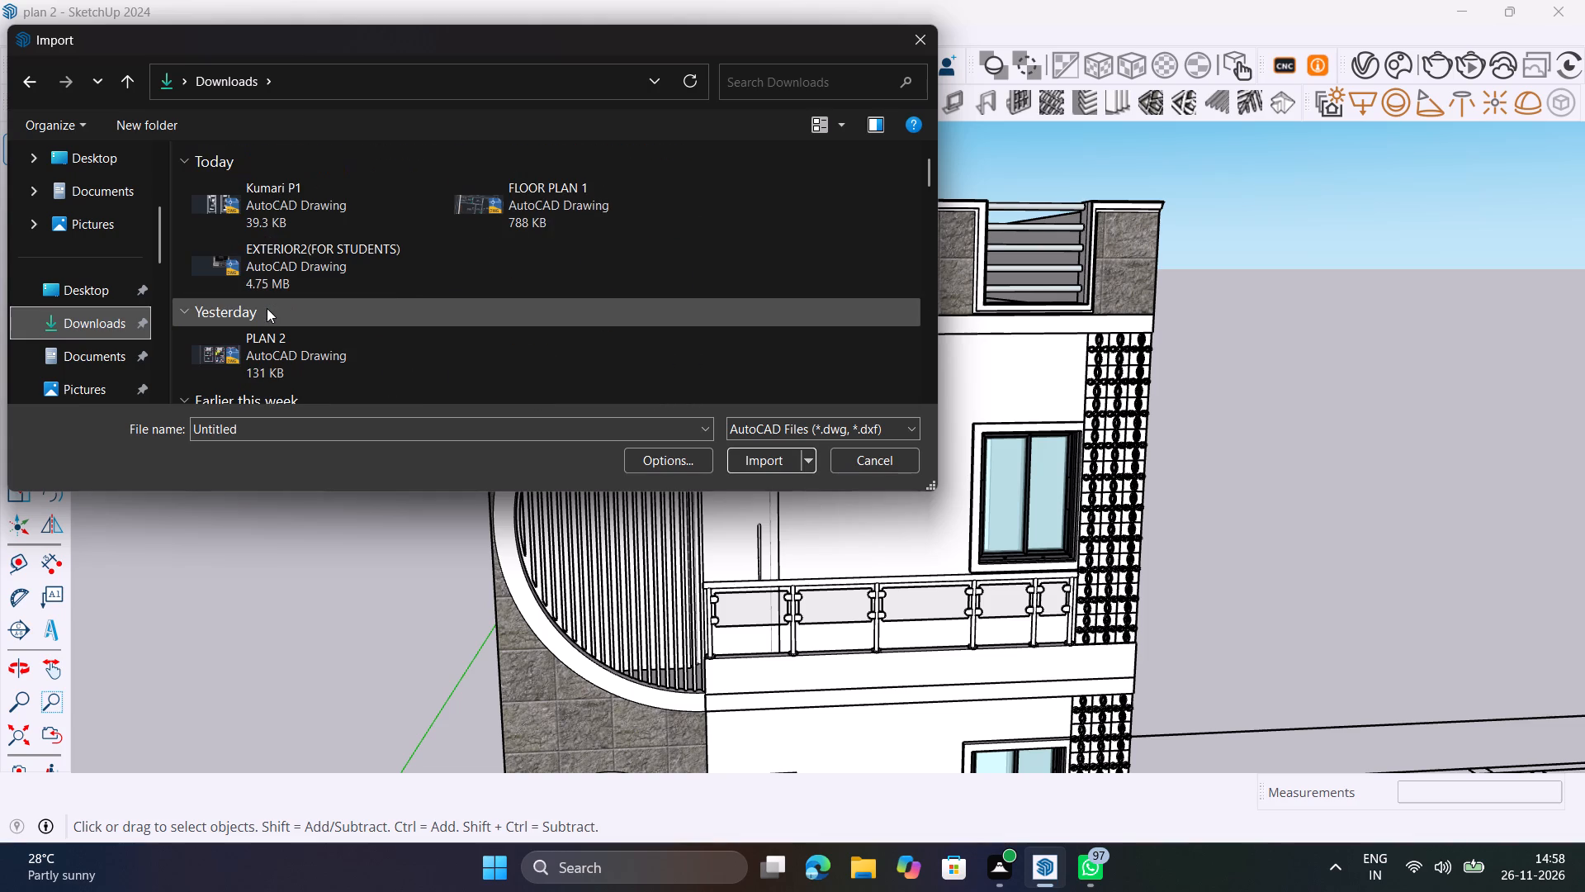
scroll(267, 308, up, 10)
click(930, 36)
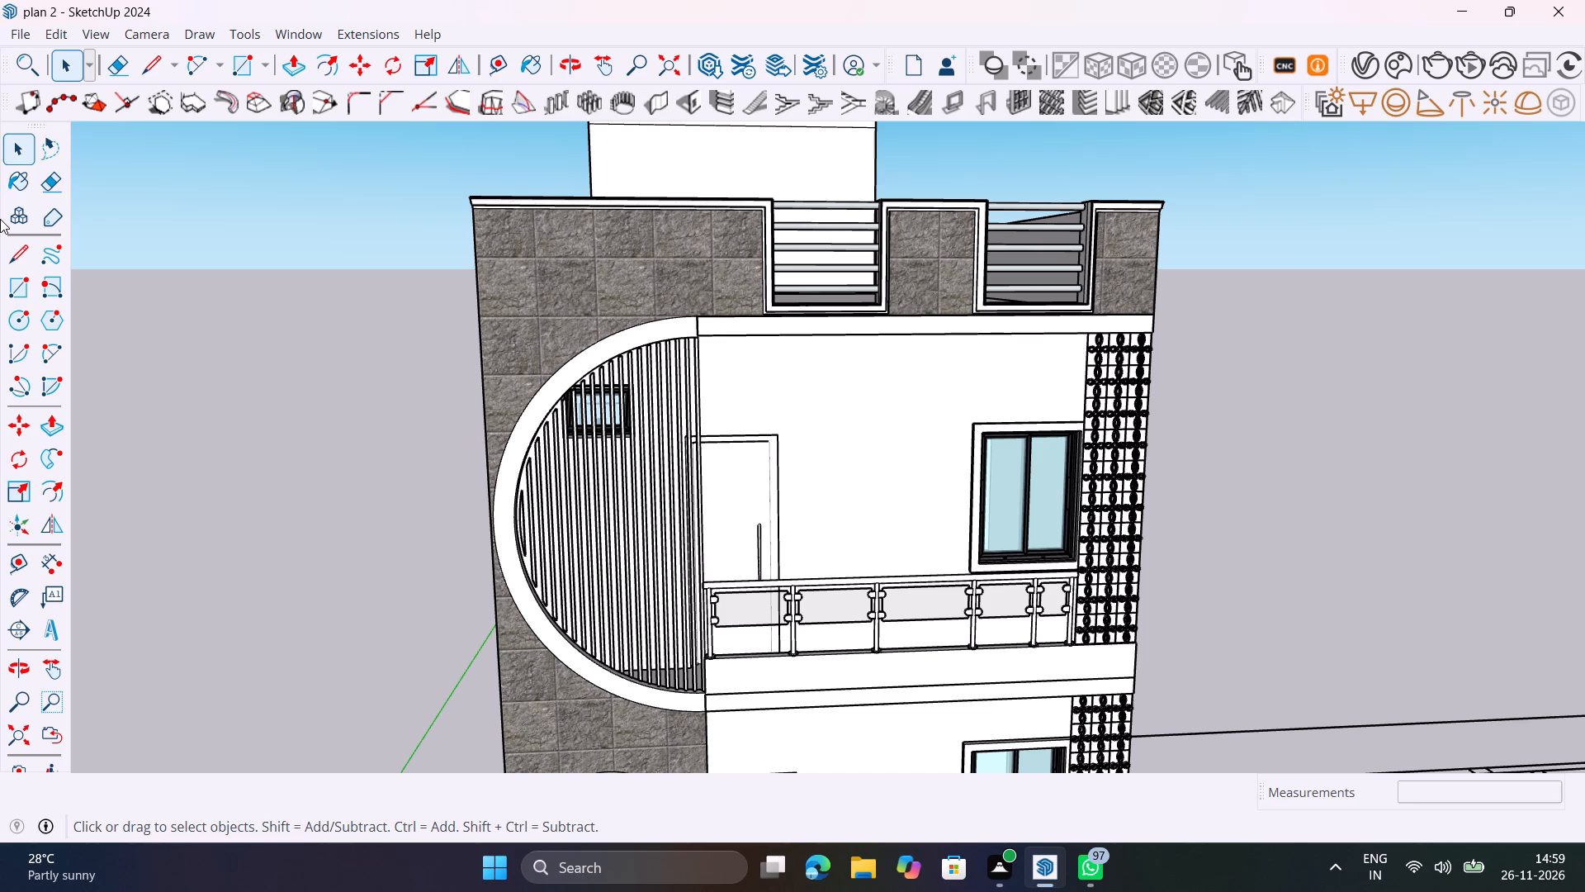
Draw a rectangle about 2' 3 1/2" by 2' 8 1/4" over the stone panel between the two roof parapet railings.
scroll(831, 247, up, 3)
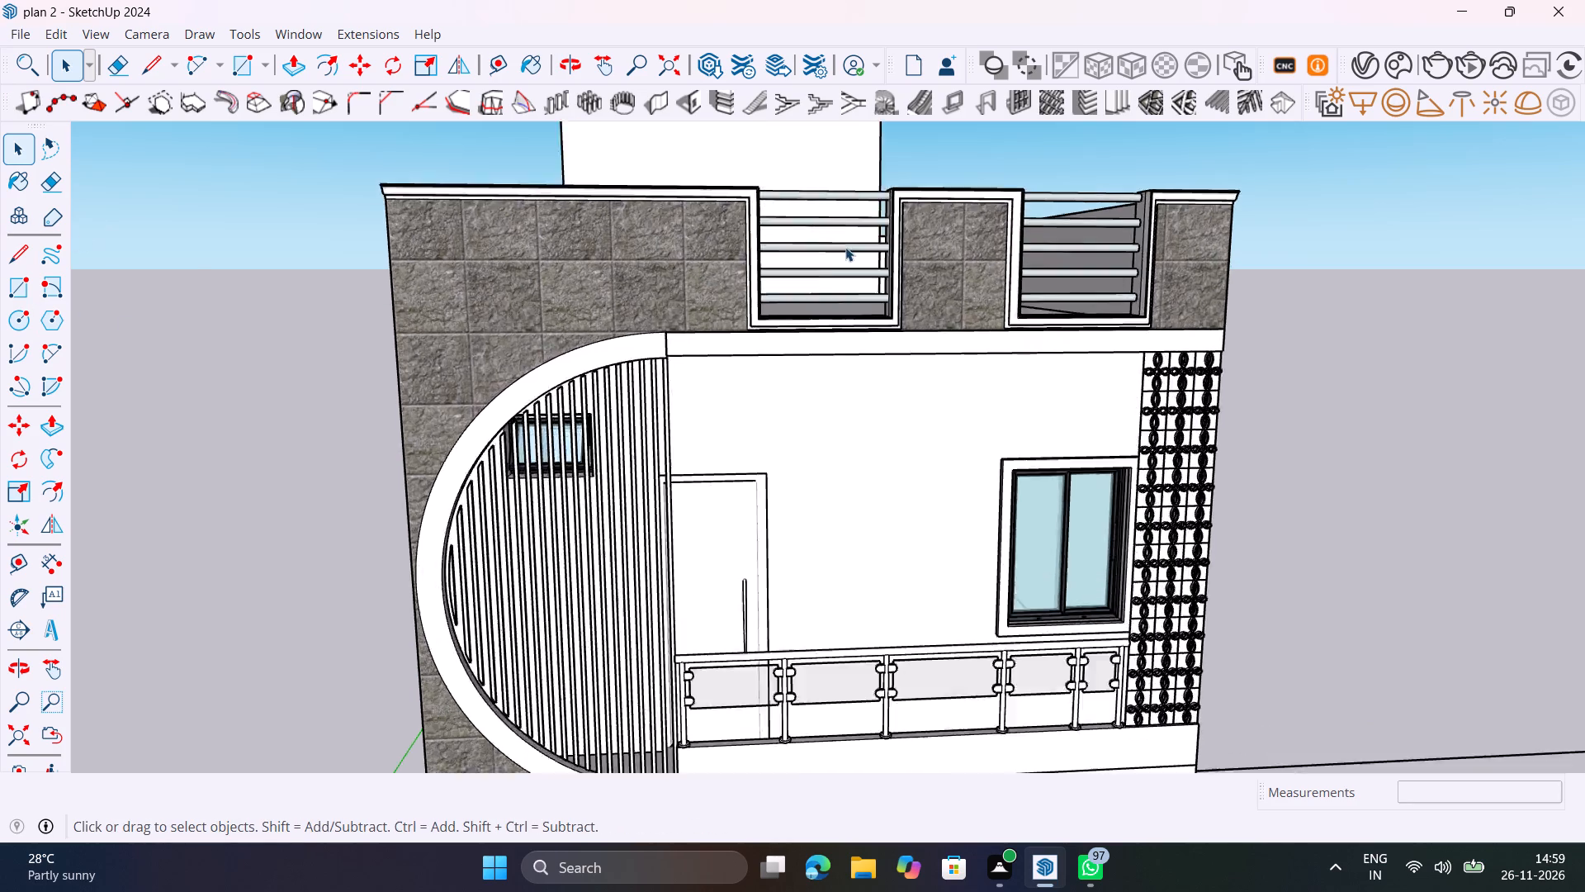
scroll(845, 247, up, 3)
middle_drag(950, 271, 723, 284)
click(565, 311)
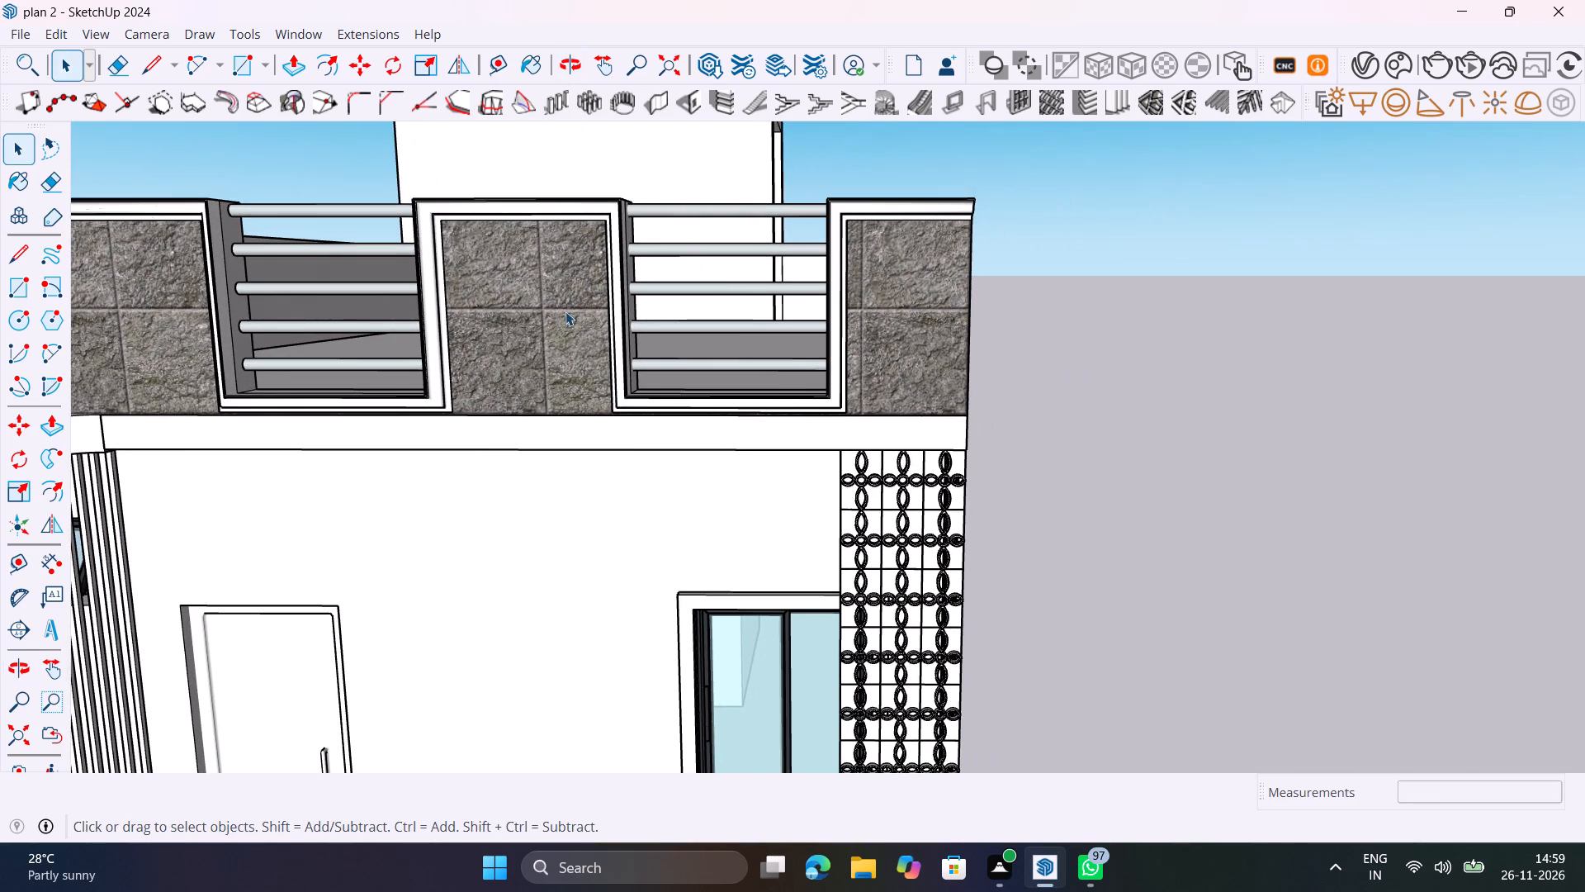
double_click(564, 311)
click(564, 311)
click(553, 311)
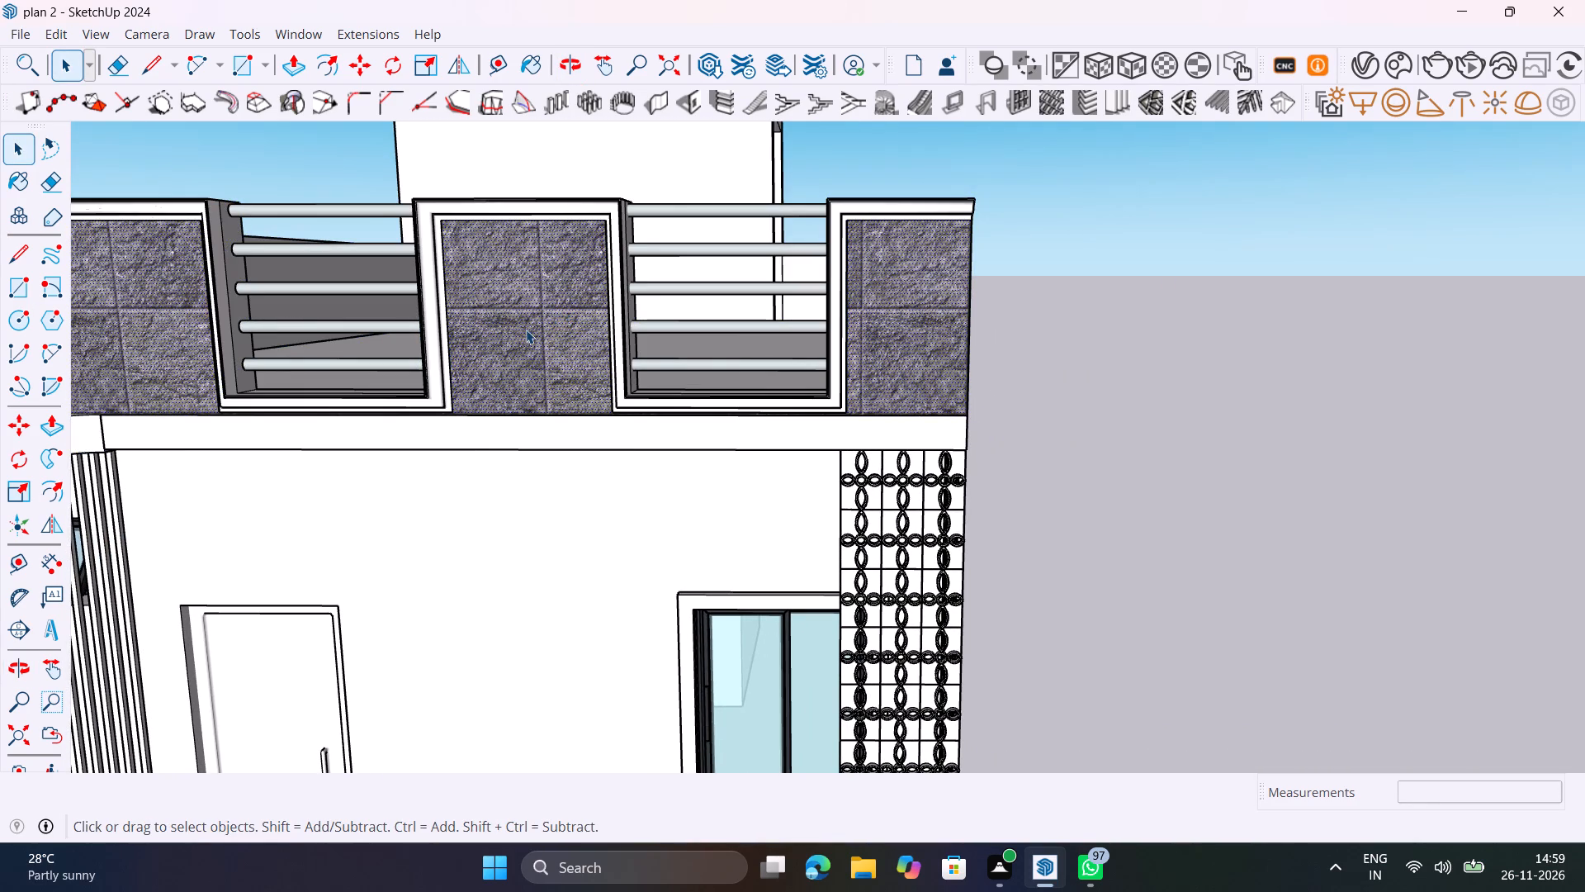
middle_drag(549, 337, 623, 368)
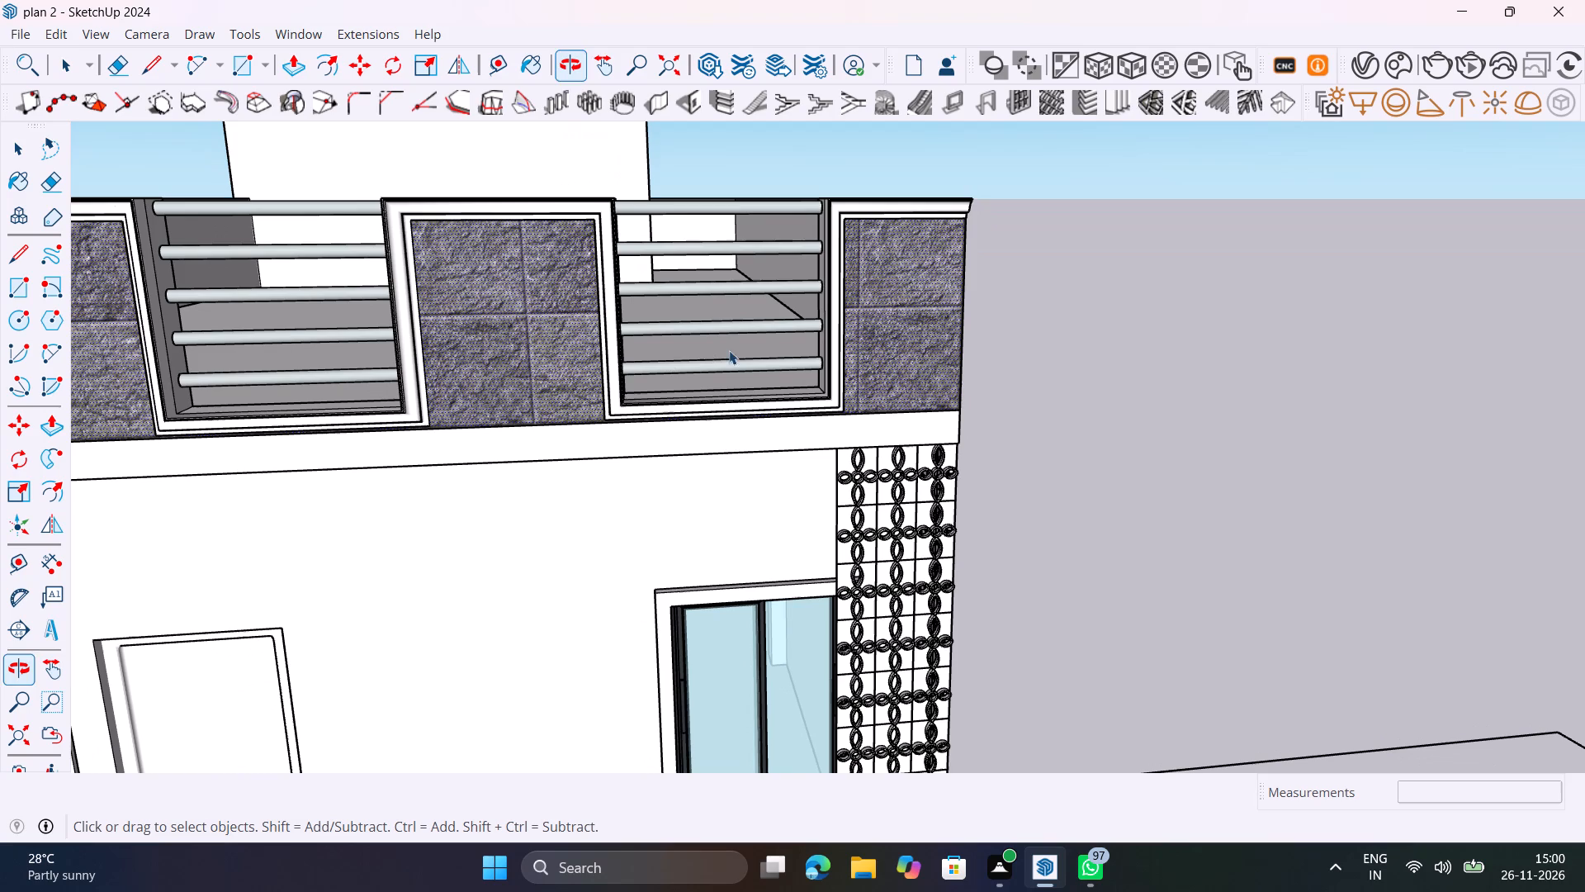
click(1104, 311)
scroll(461, 263, up, 5)
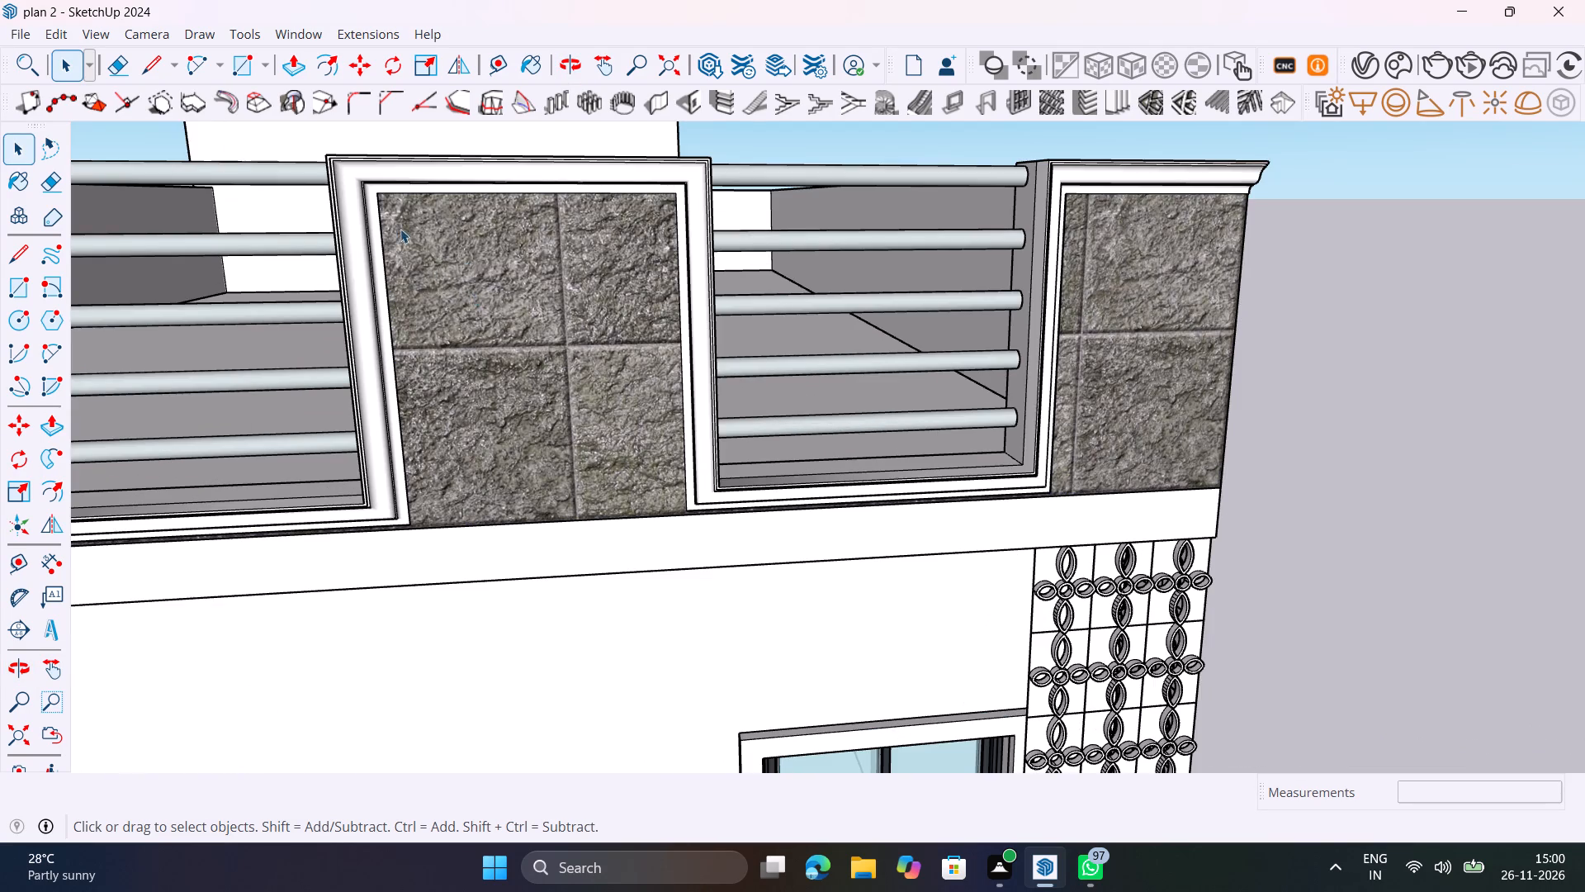
middle_drag(359, 185, 265, 131)
key(r)
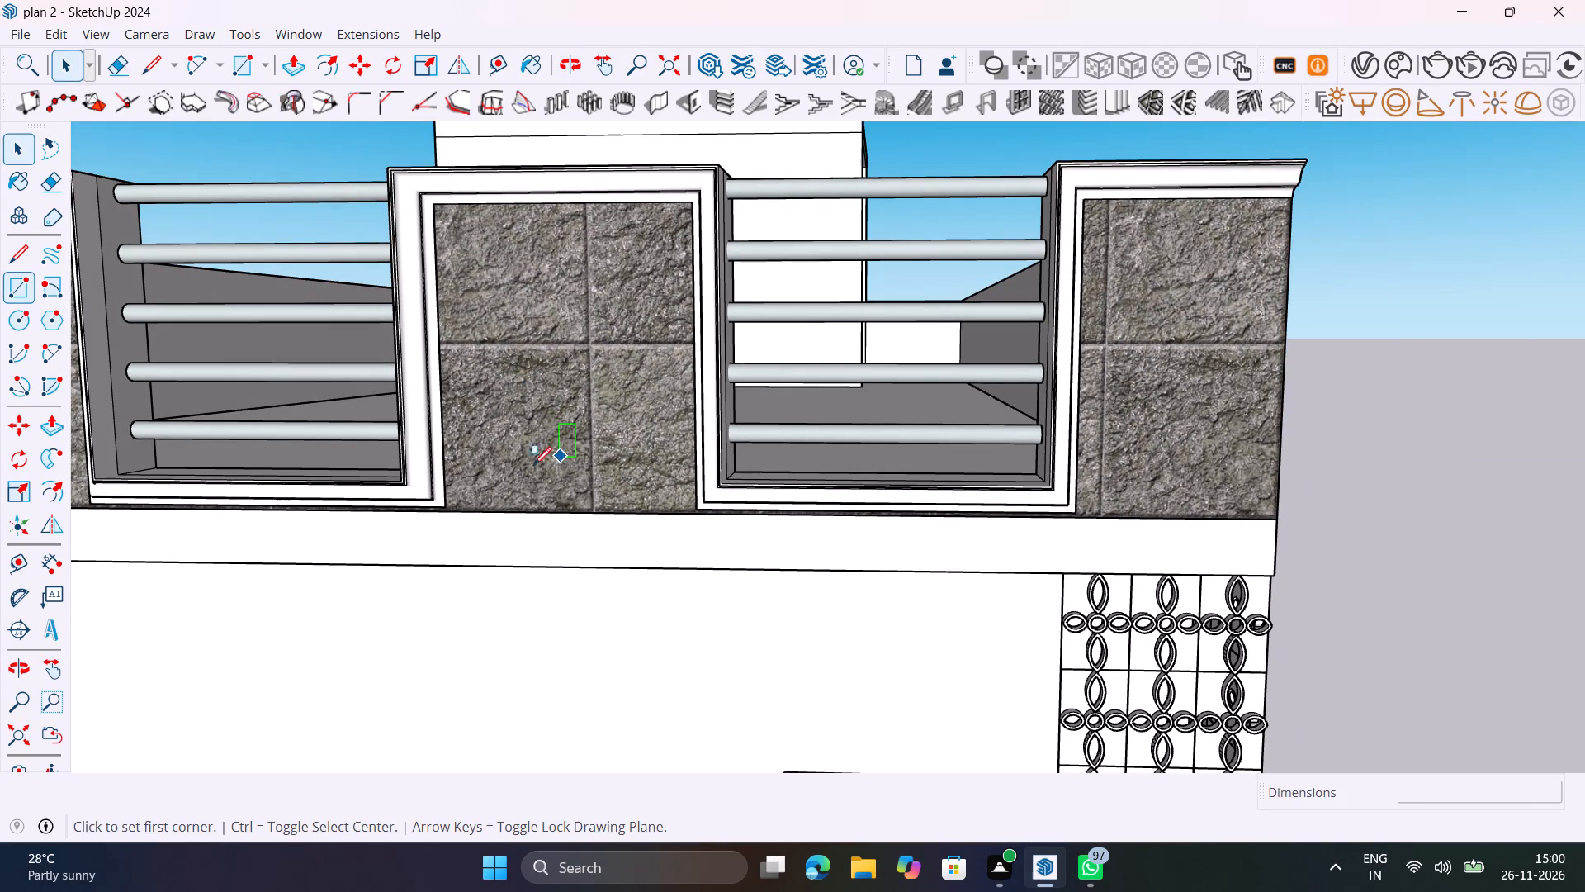
click(436, 210)
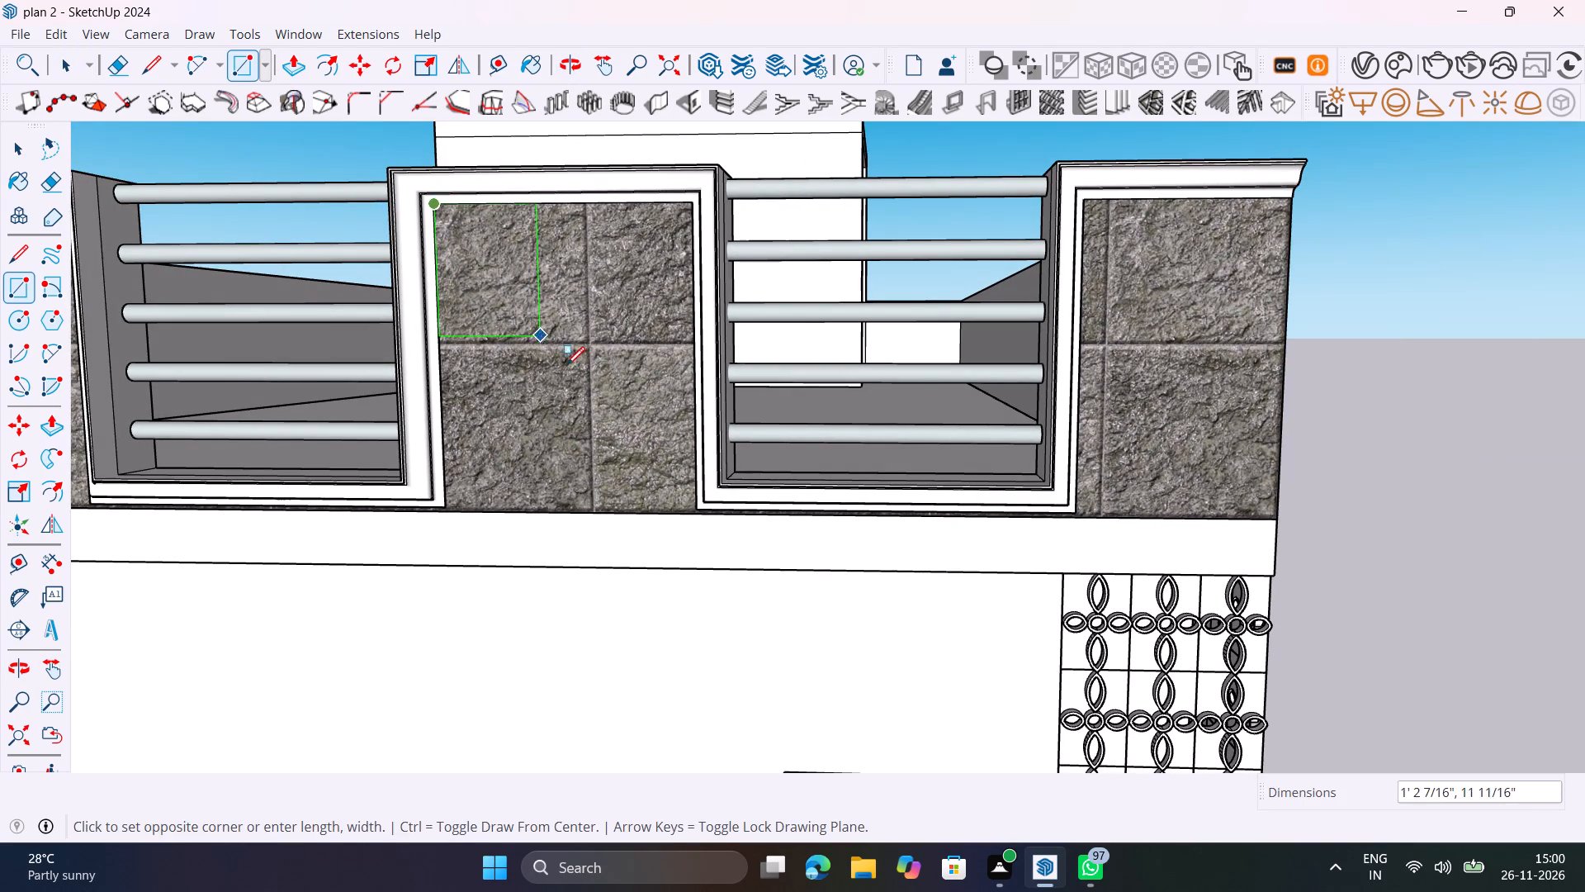
click(697, 510)
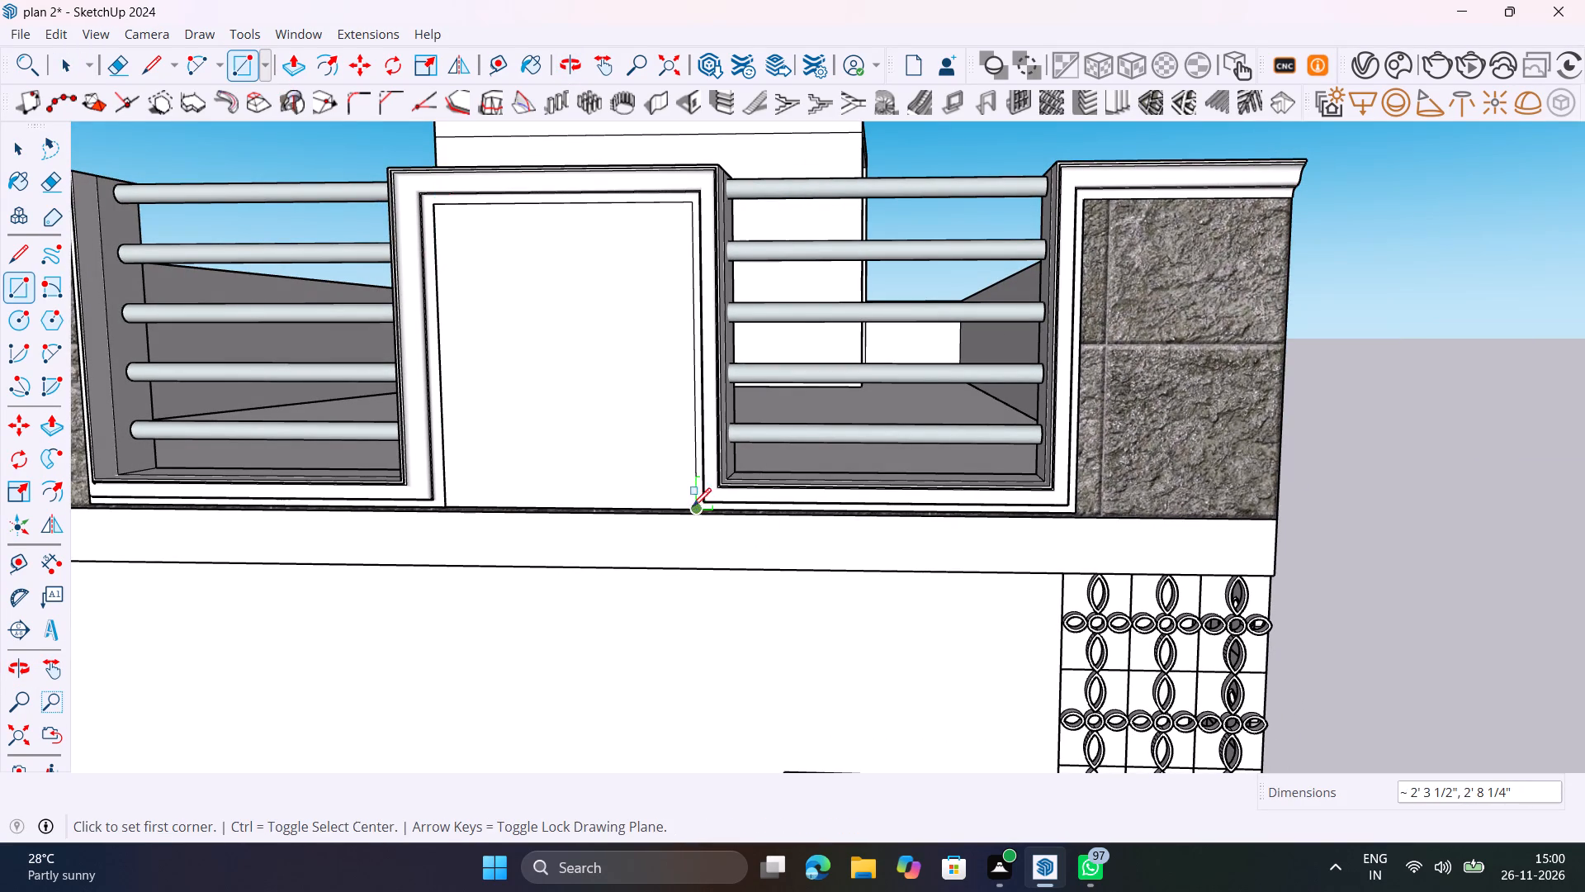
key(space)
Paint the new rectangular face on the parapet with the Napura - nsi3013 29.32cm material.
middle_drag(588, 476, 641, 465)
click(608, 426)
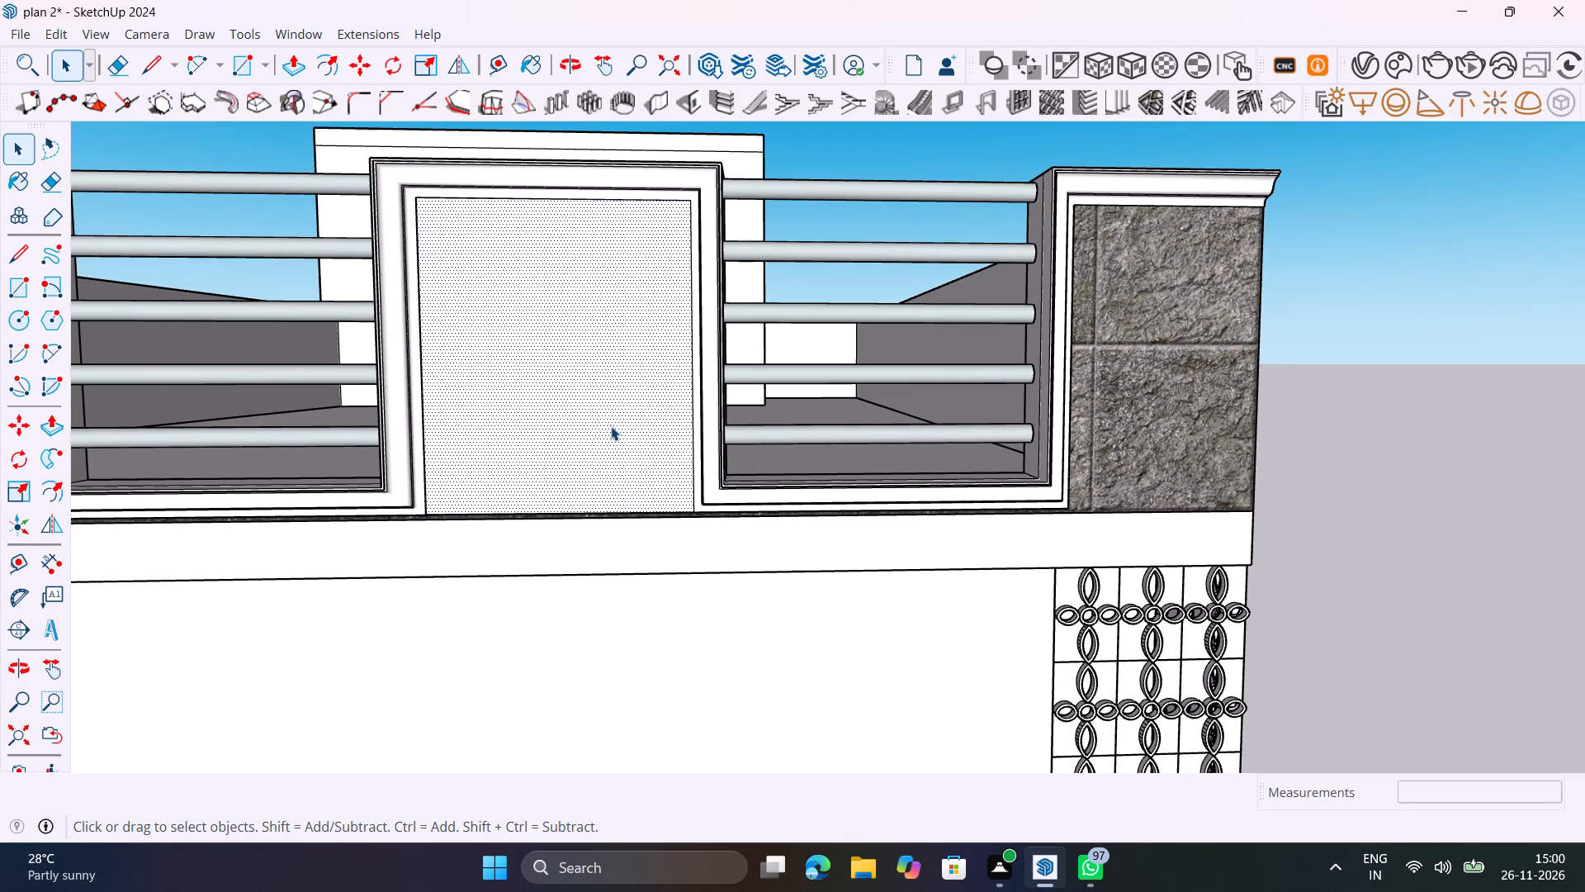
key(b)
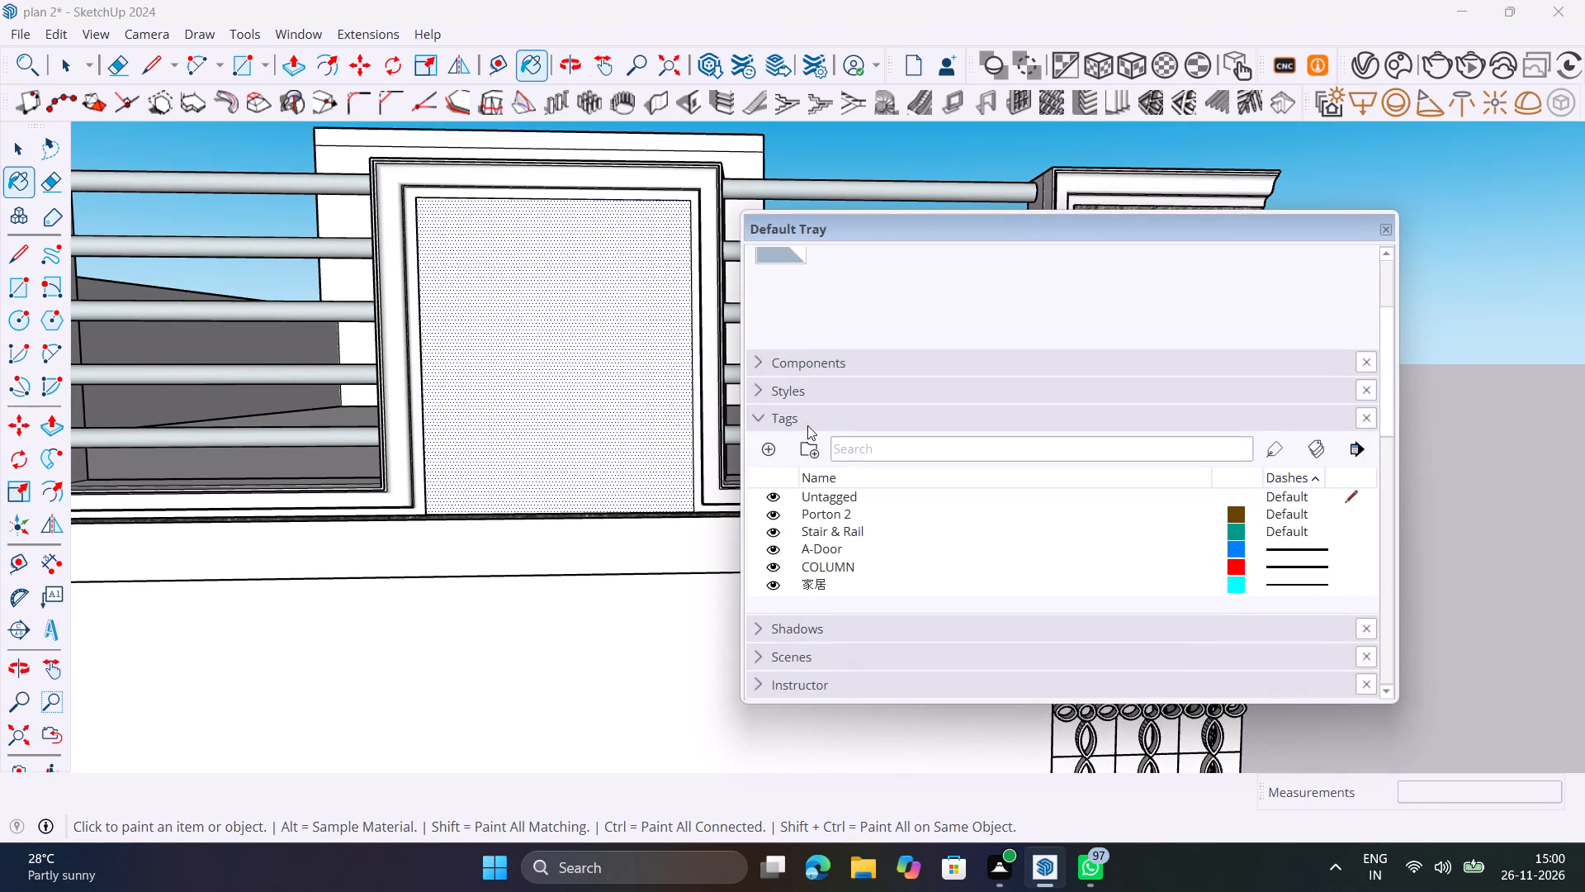
scroll(797, 287, up, 3)
click(782, 350)
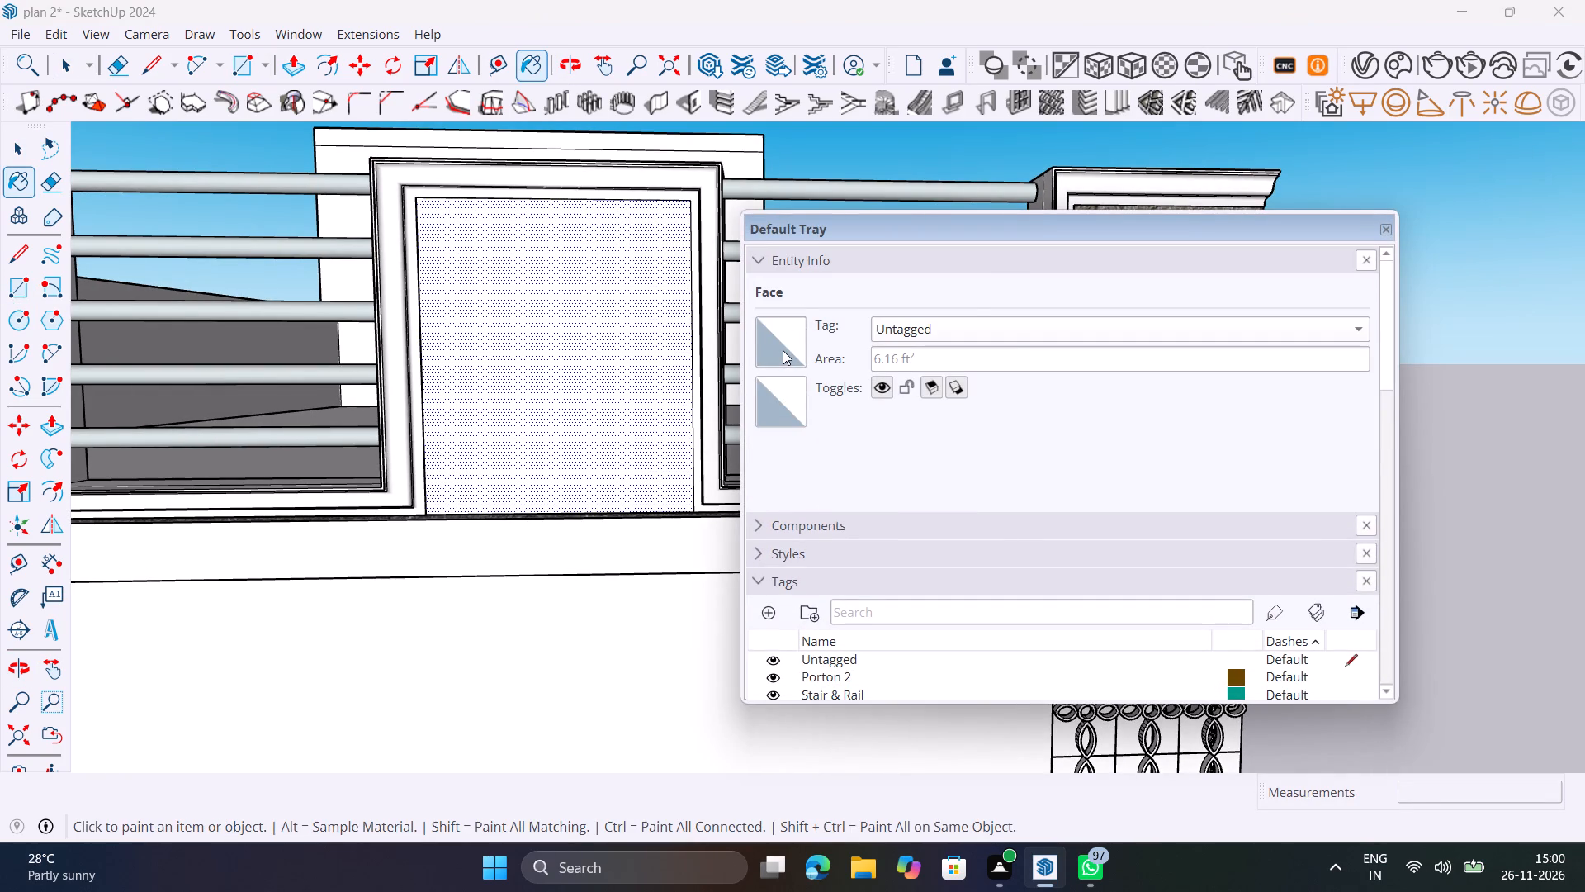
click(916, 354)
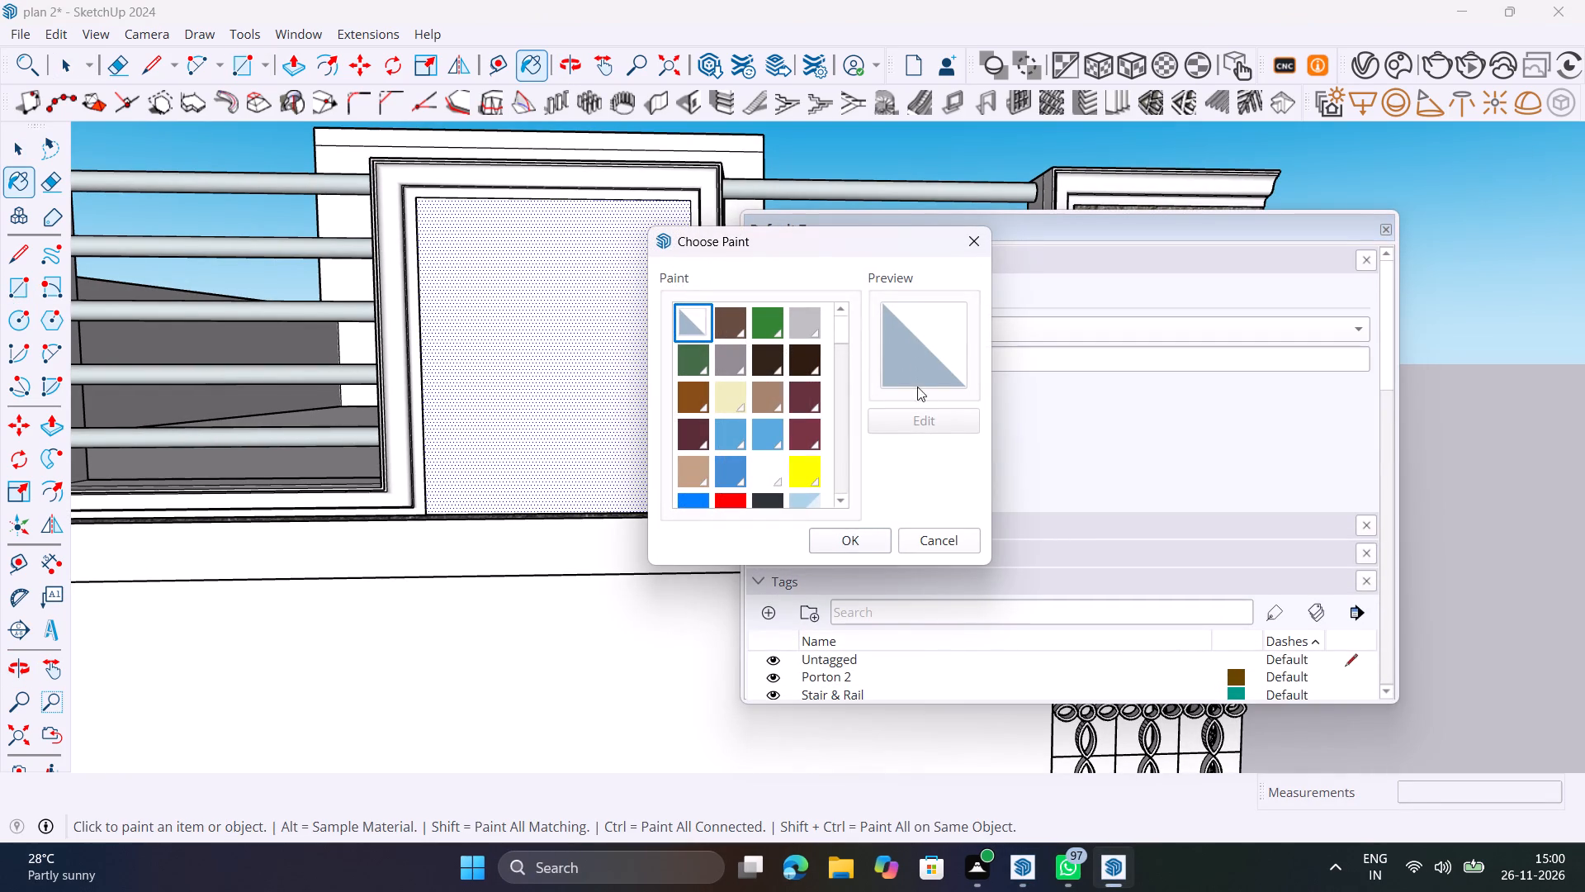
click(929, 428)
click(971, 238)
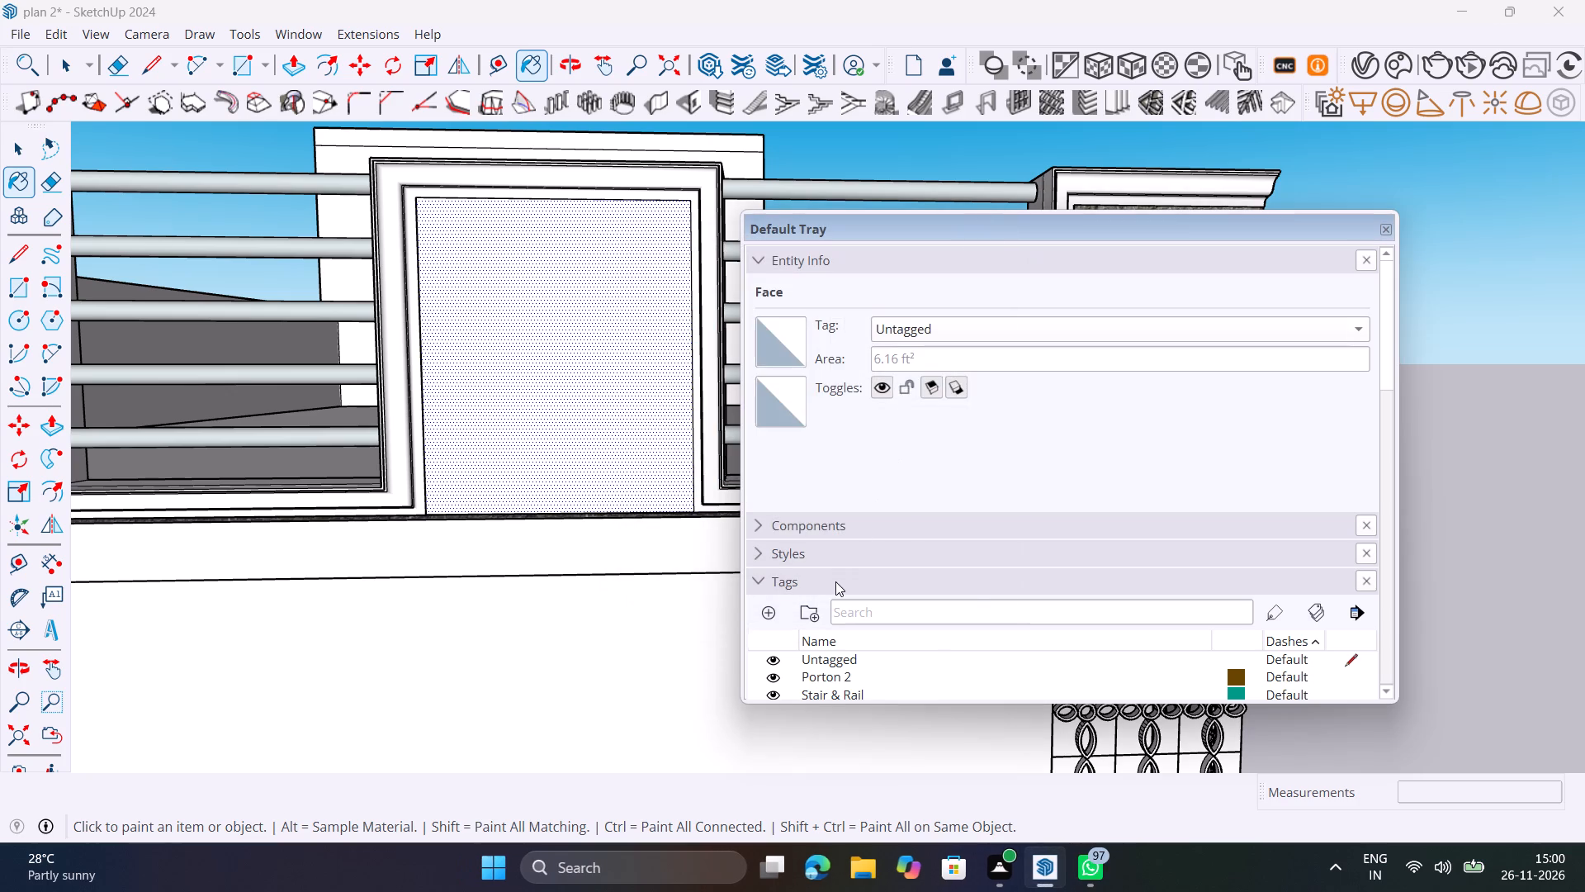
click(799, 263)
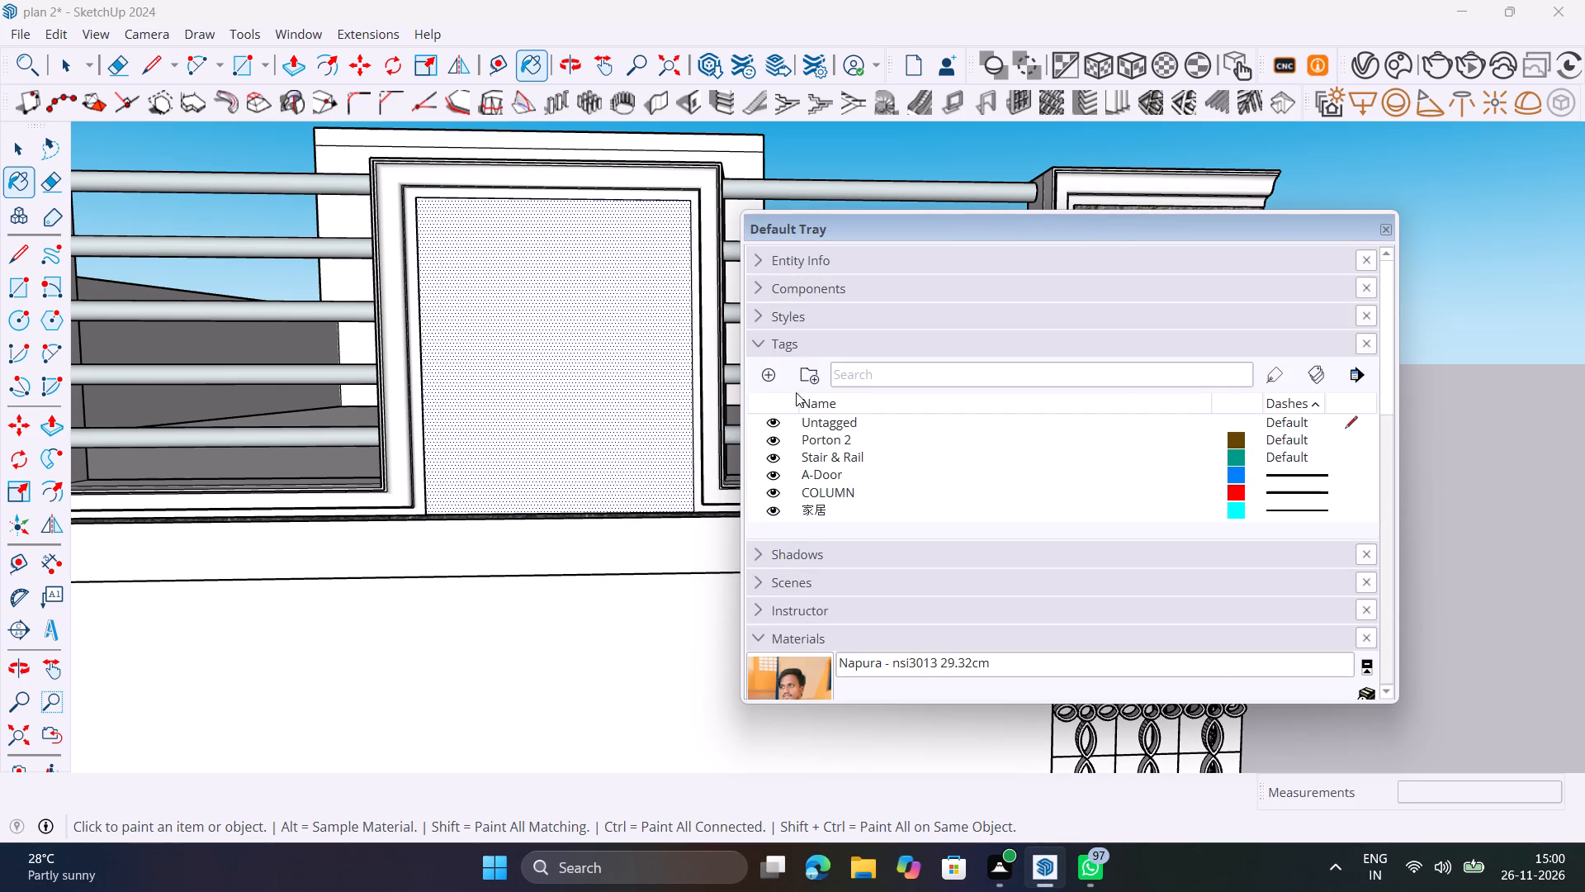
scroll(834, 539, down, 1)
click(792, 619)
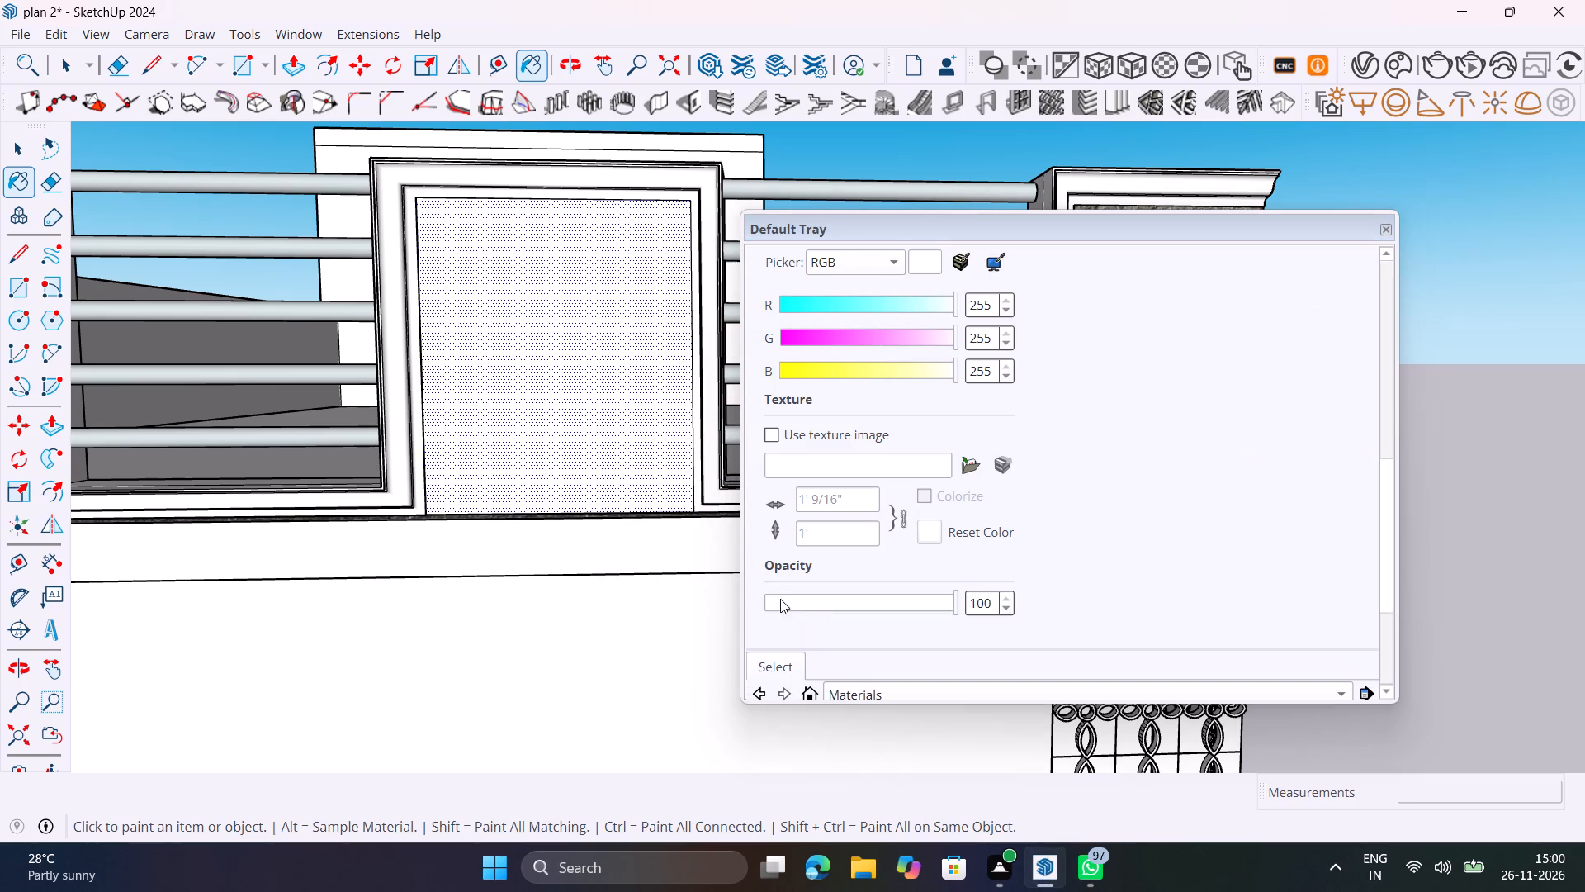
click(612, 382)
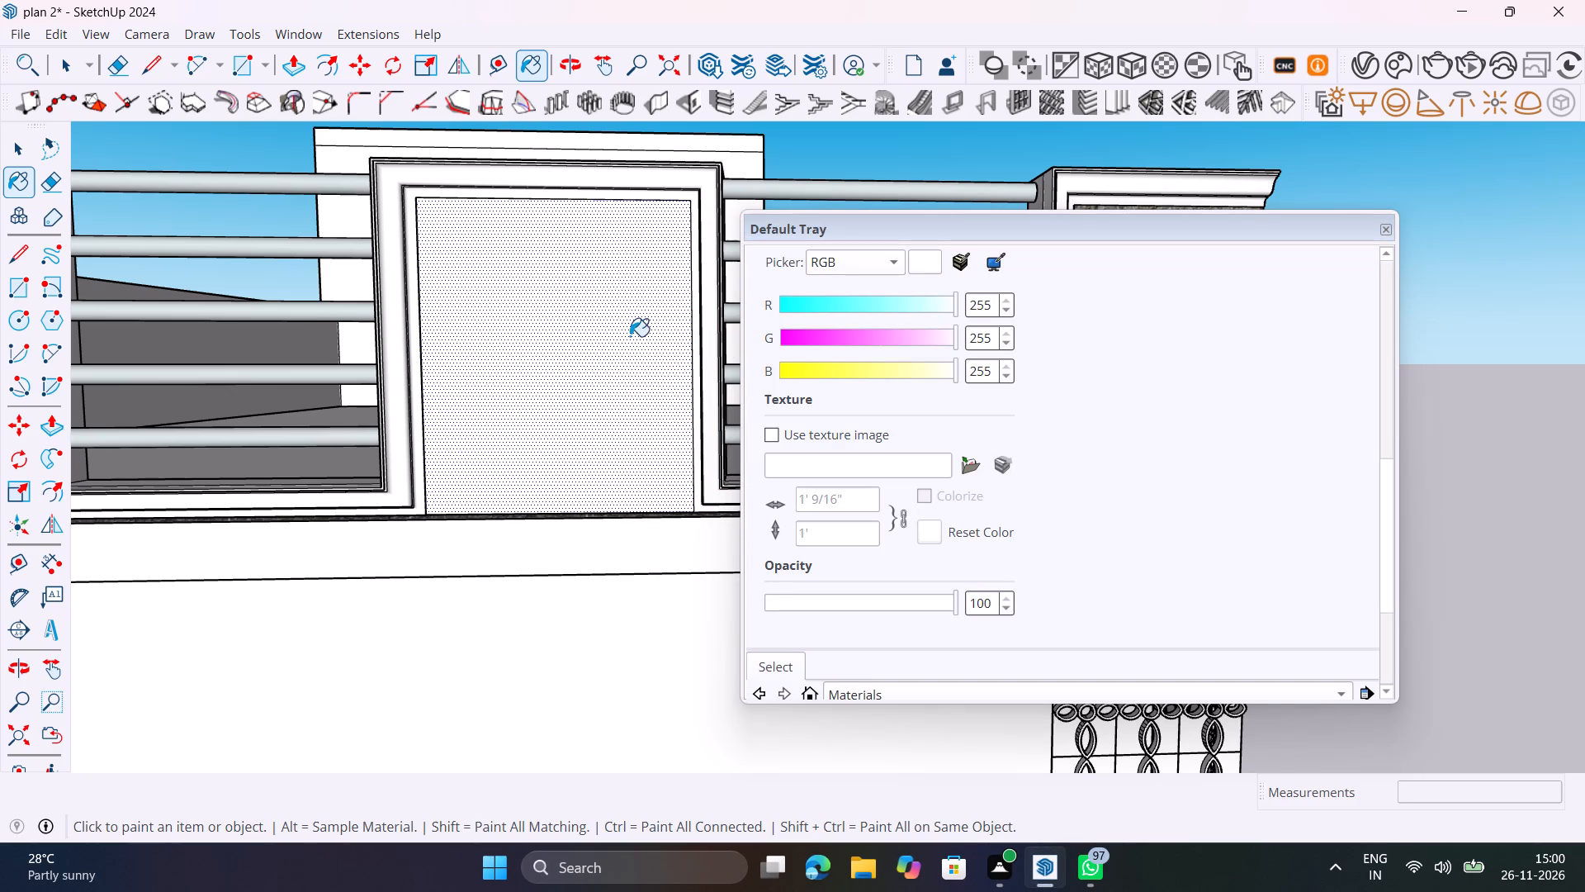
click(630, 336)
Enable the texture image for the Napura - nsi3013 29.32cm material, using the WhatsApp Image 2026-11-26 at 2.46.51 PM file from Downloads.
scroll(627, 335, up, 3)
scroll(627, 335, down, 8)
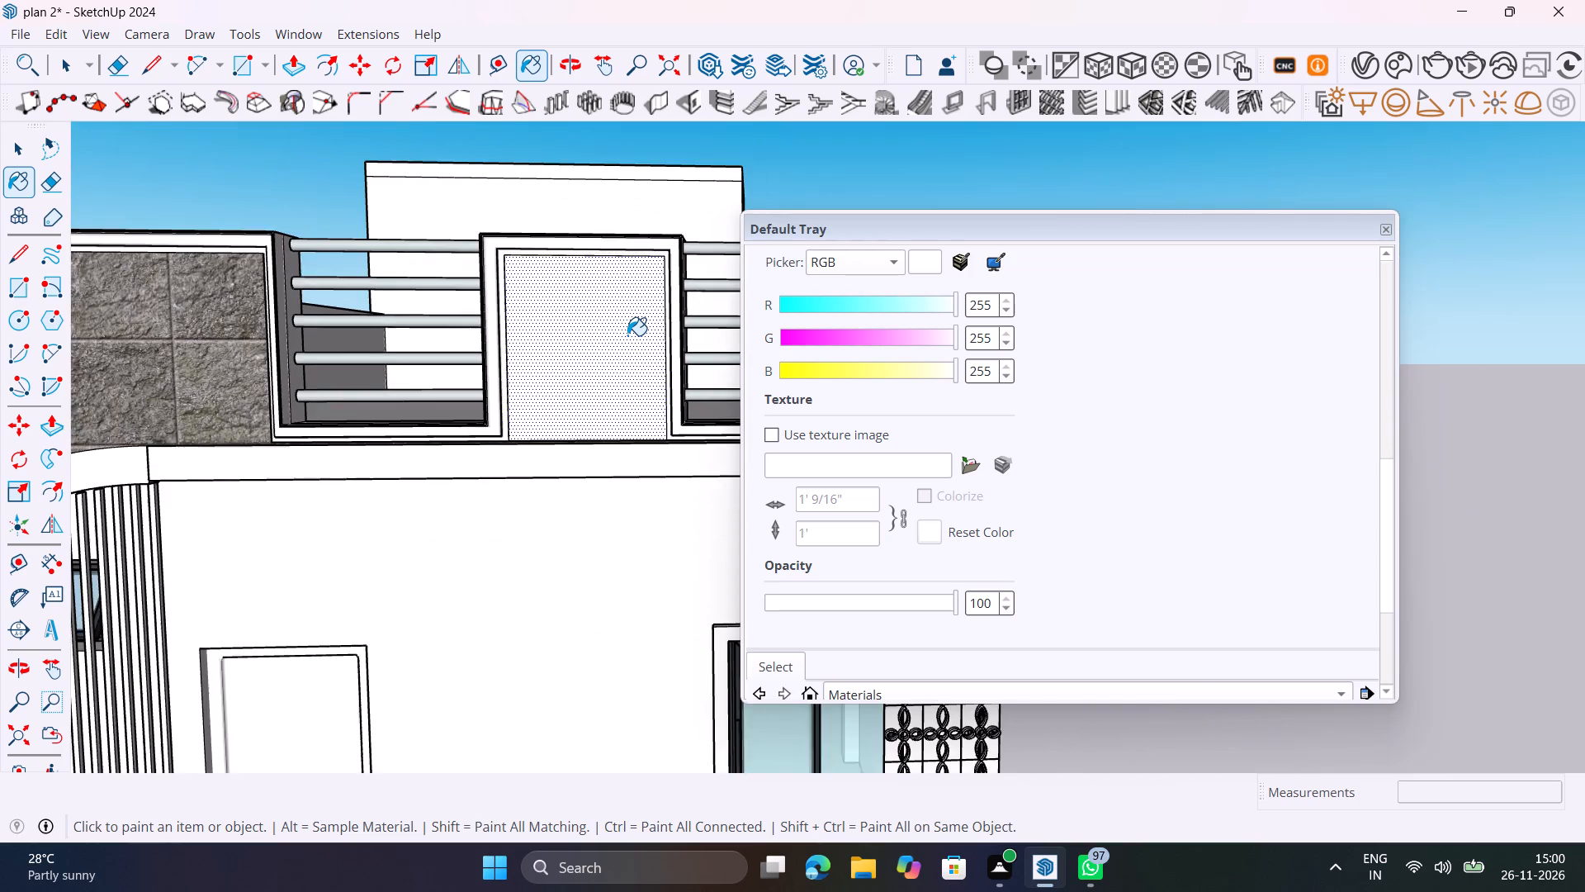
scroll(627, 335, down, 2)
scroll(881, 553, up, 4)
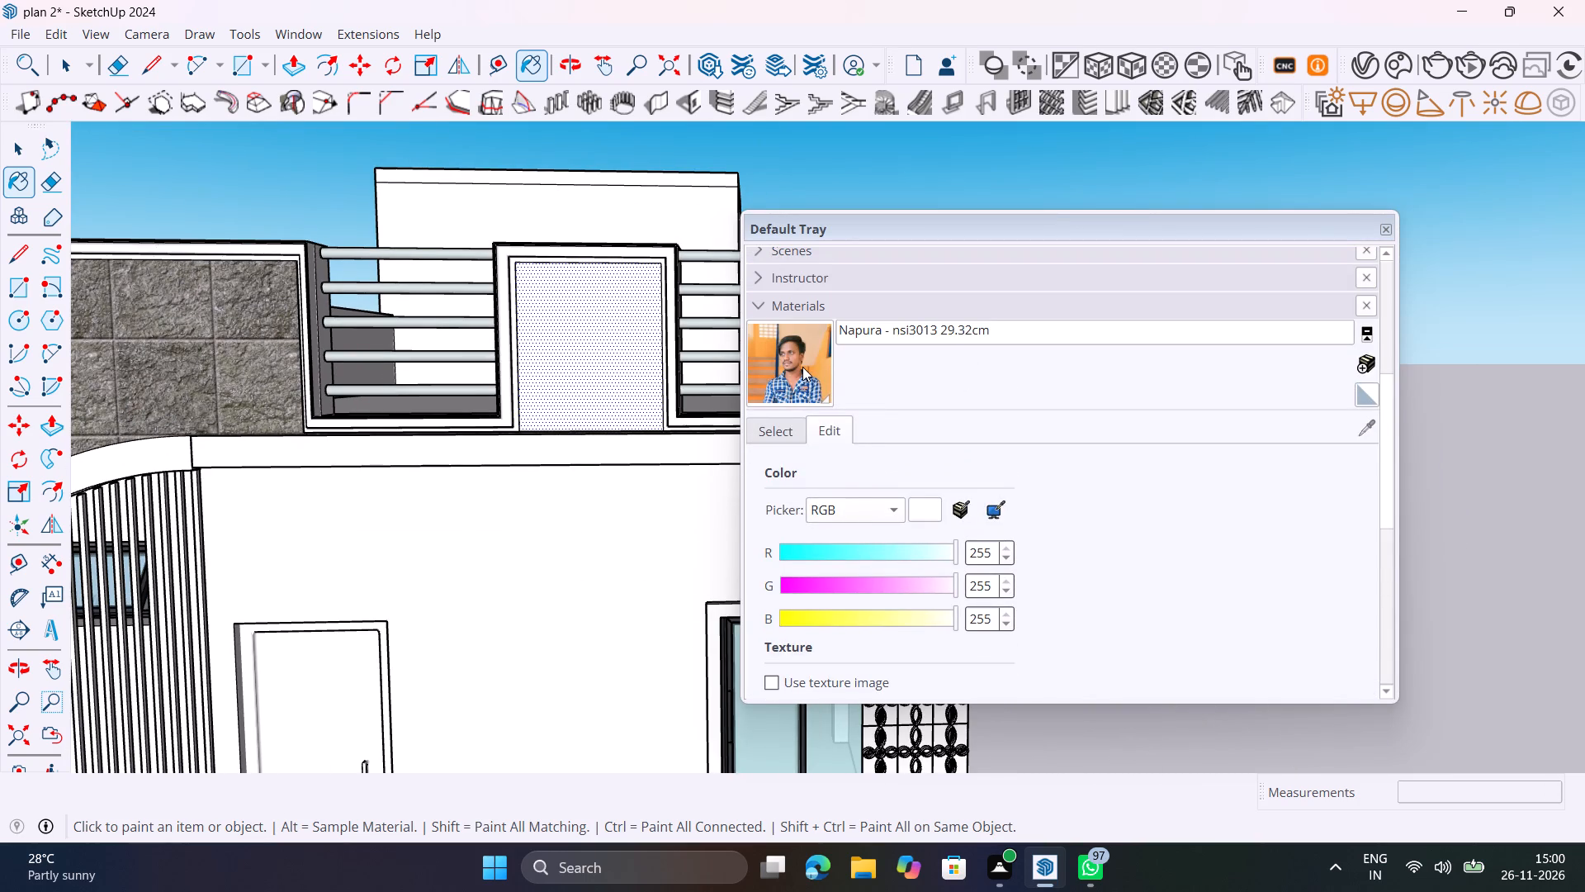
click(802, 367)
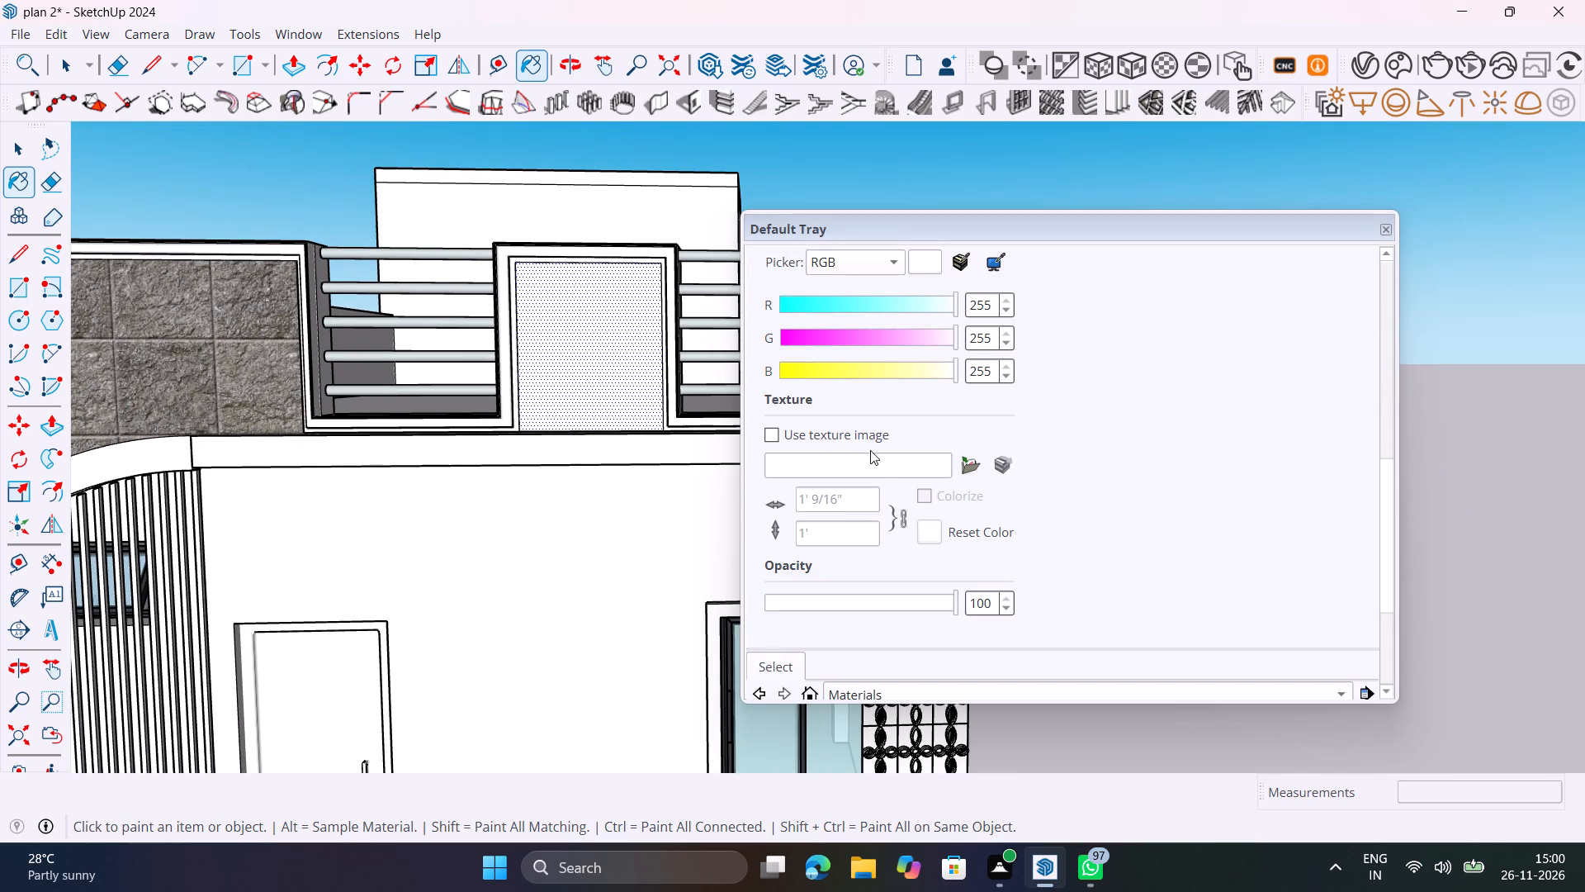
scroll(886, 597, down, 2)
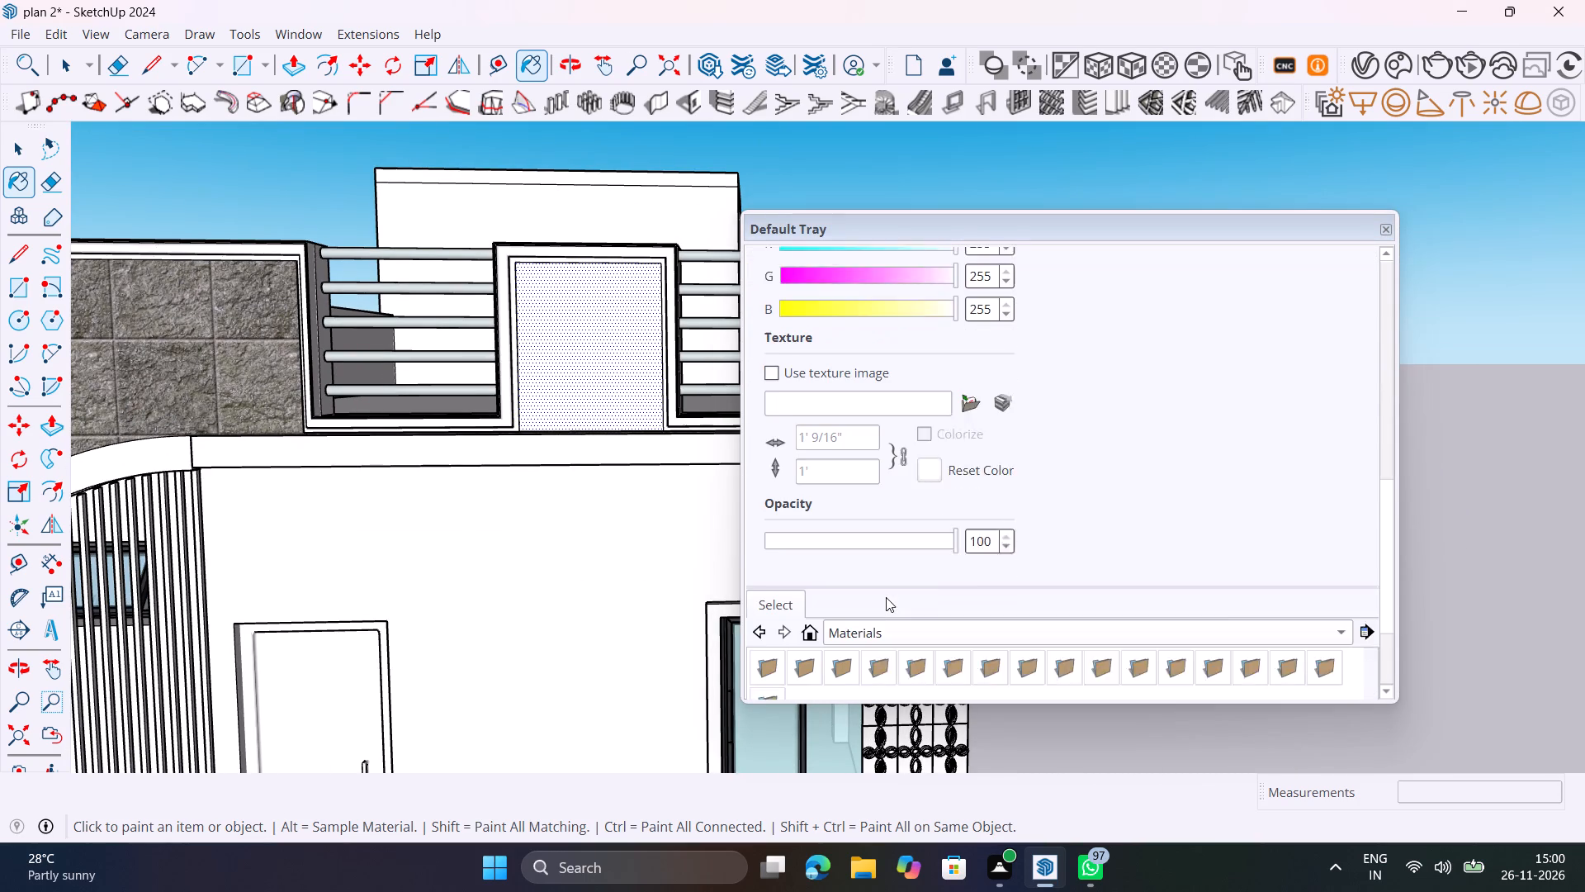
scroll(886, 597, down, 2)
scroll(886, 597, up, 4)
scroll(877, 464, up, 5)
scroll(877, 464, down, 1)
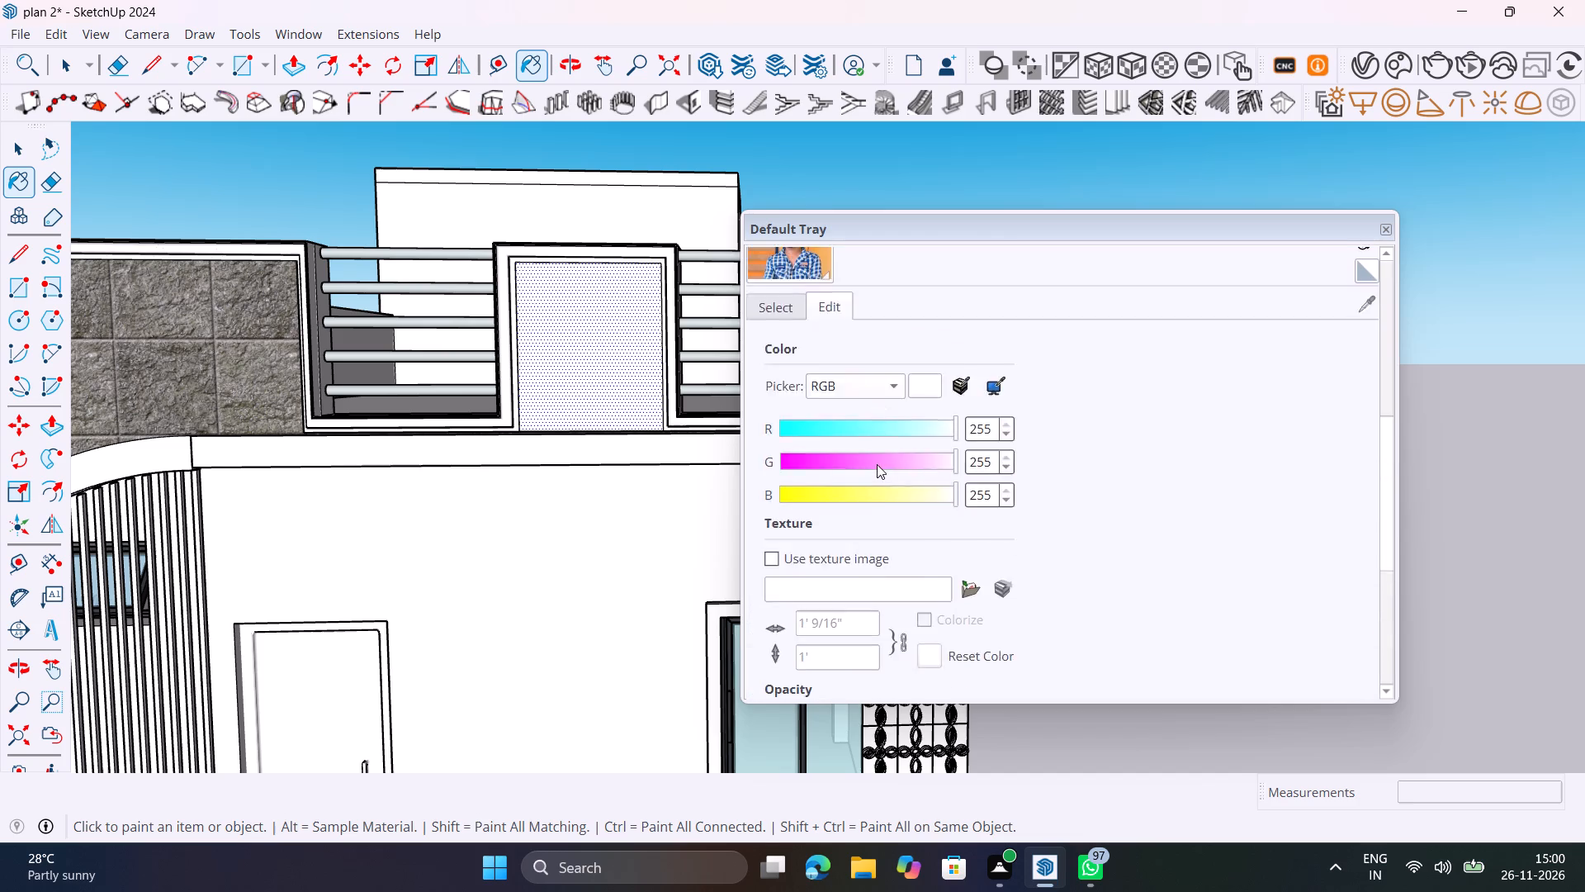
scroll(877, 464, down, 1)
click(768, 496)
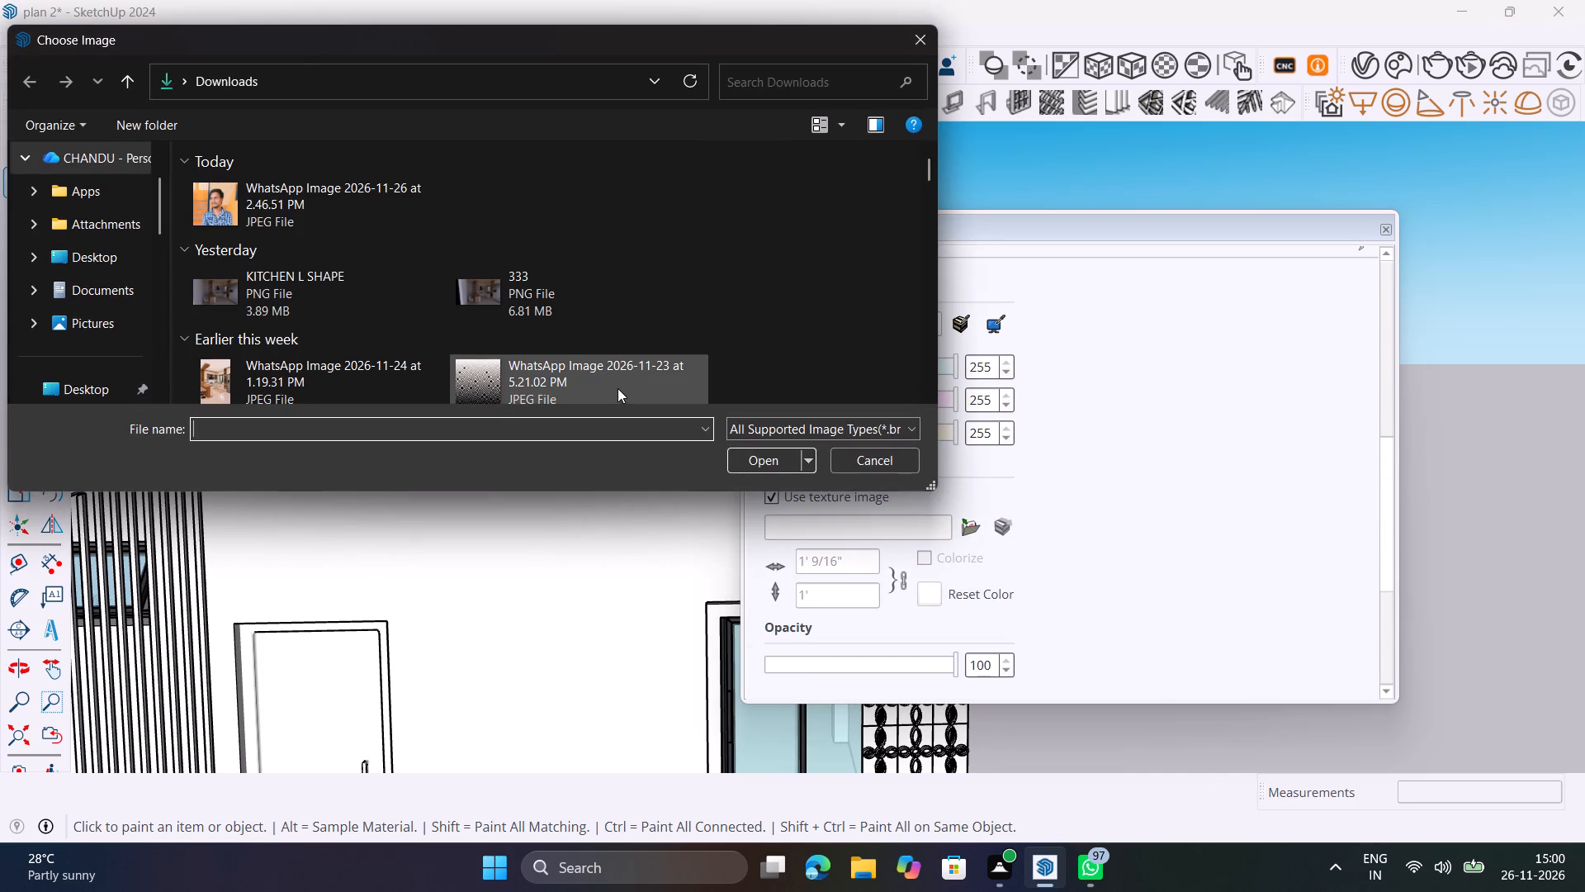
click(231, 206)
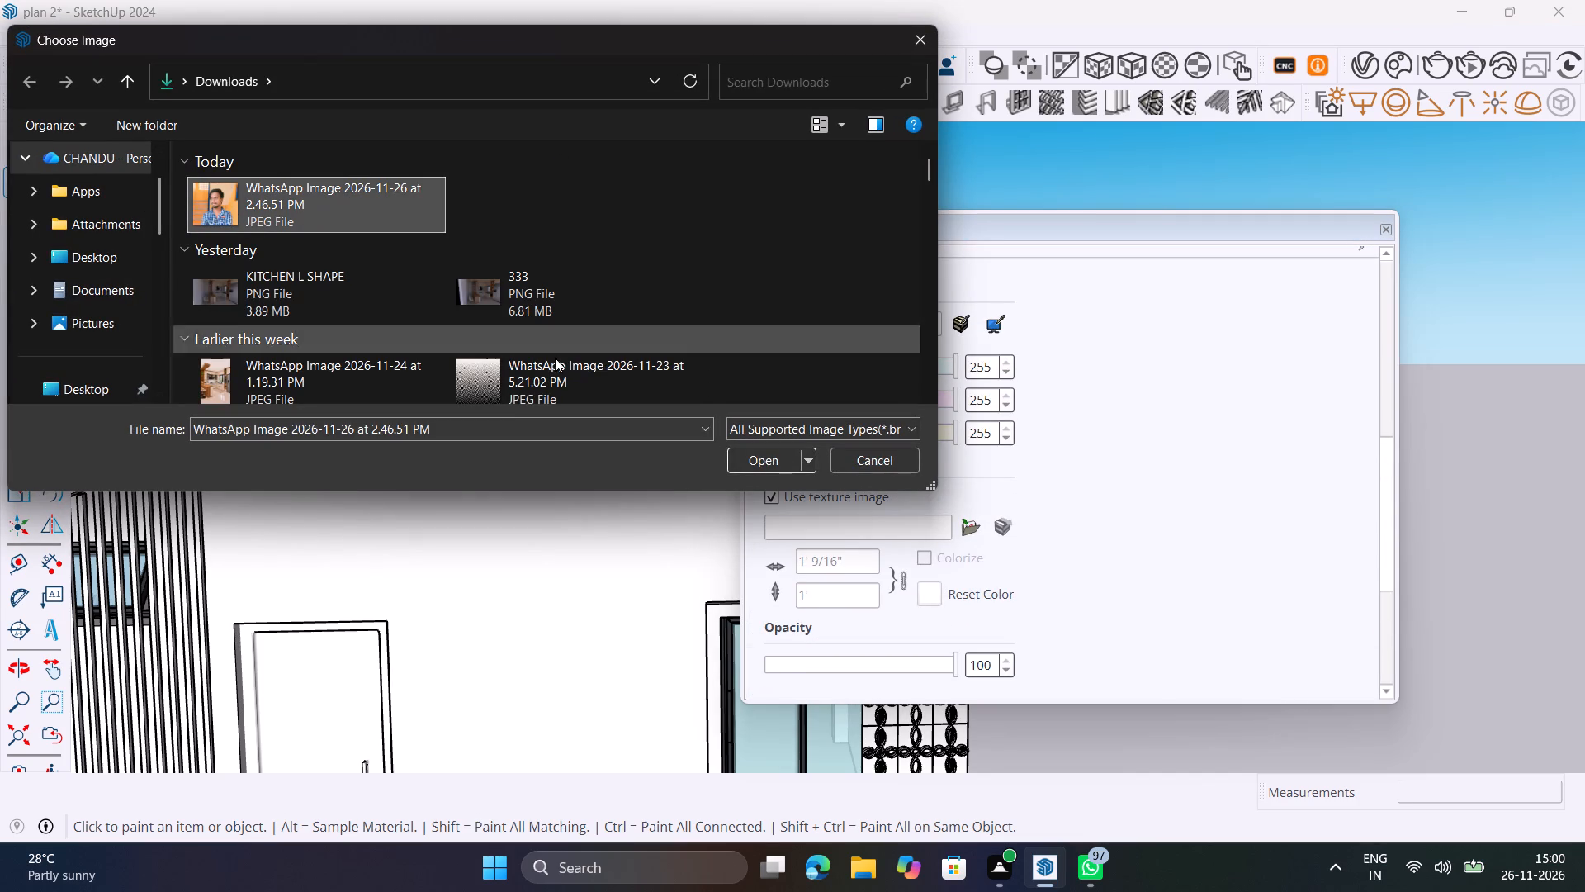
click(763, 461)
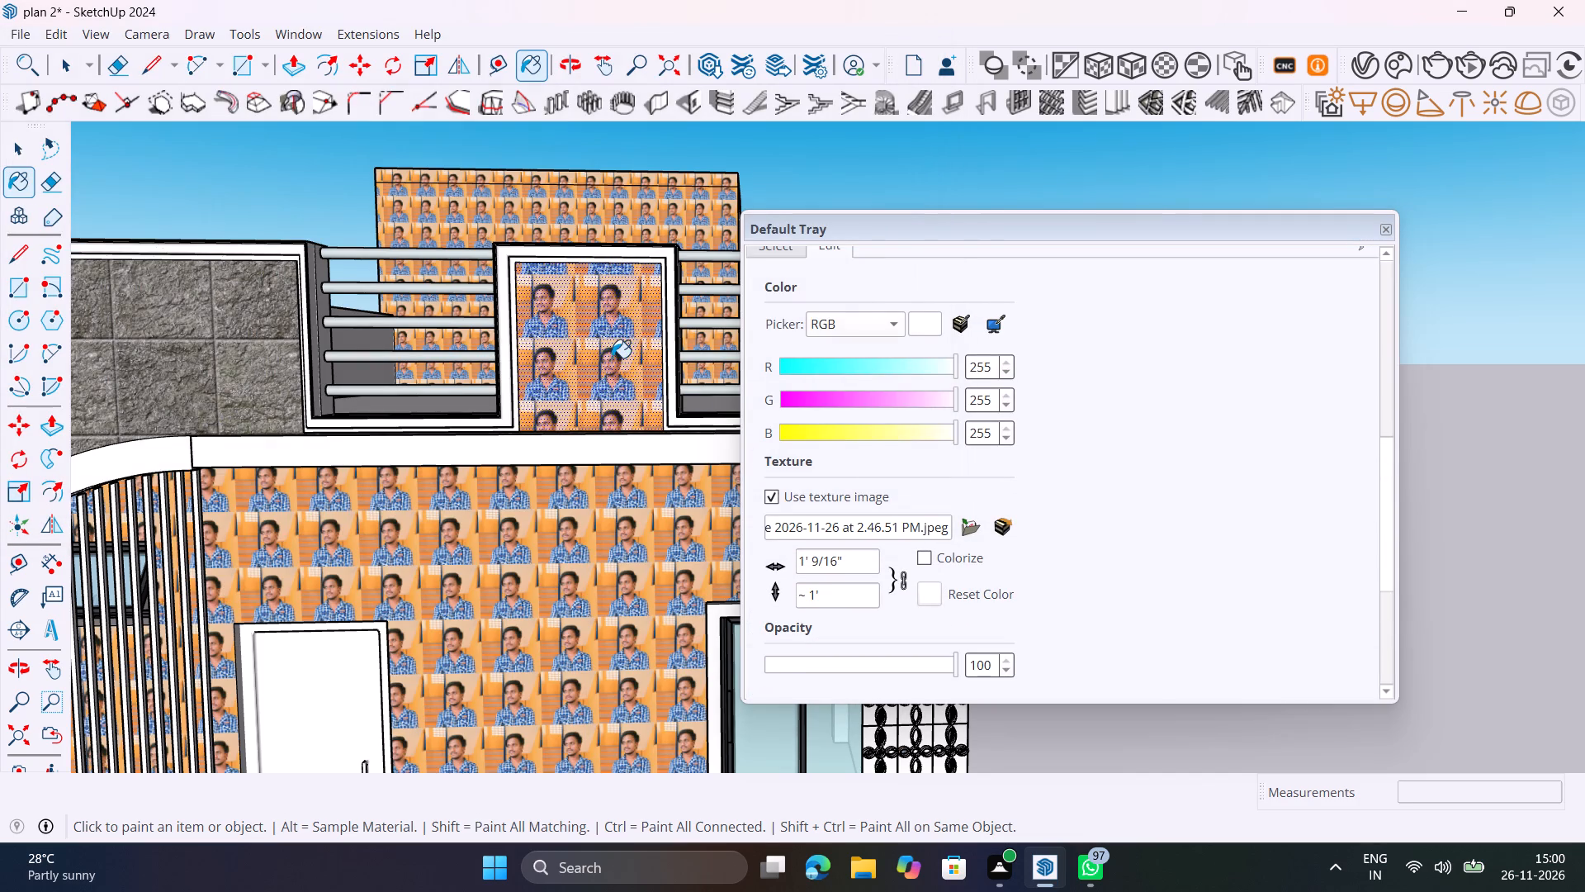
scroll(609, 345, up, 5)
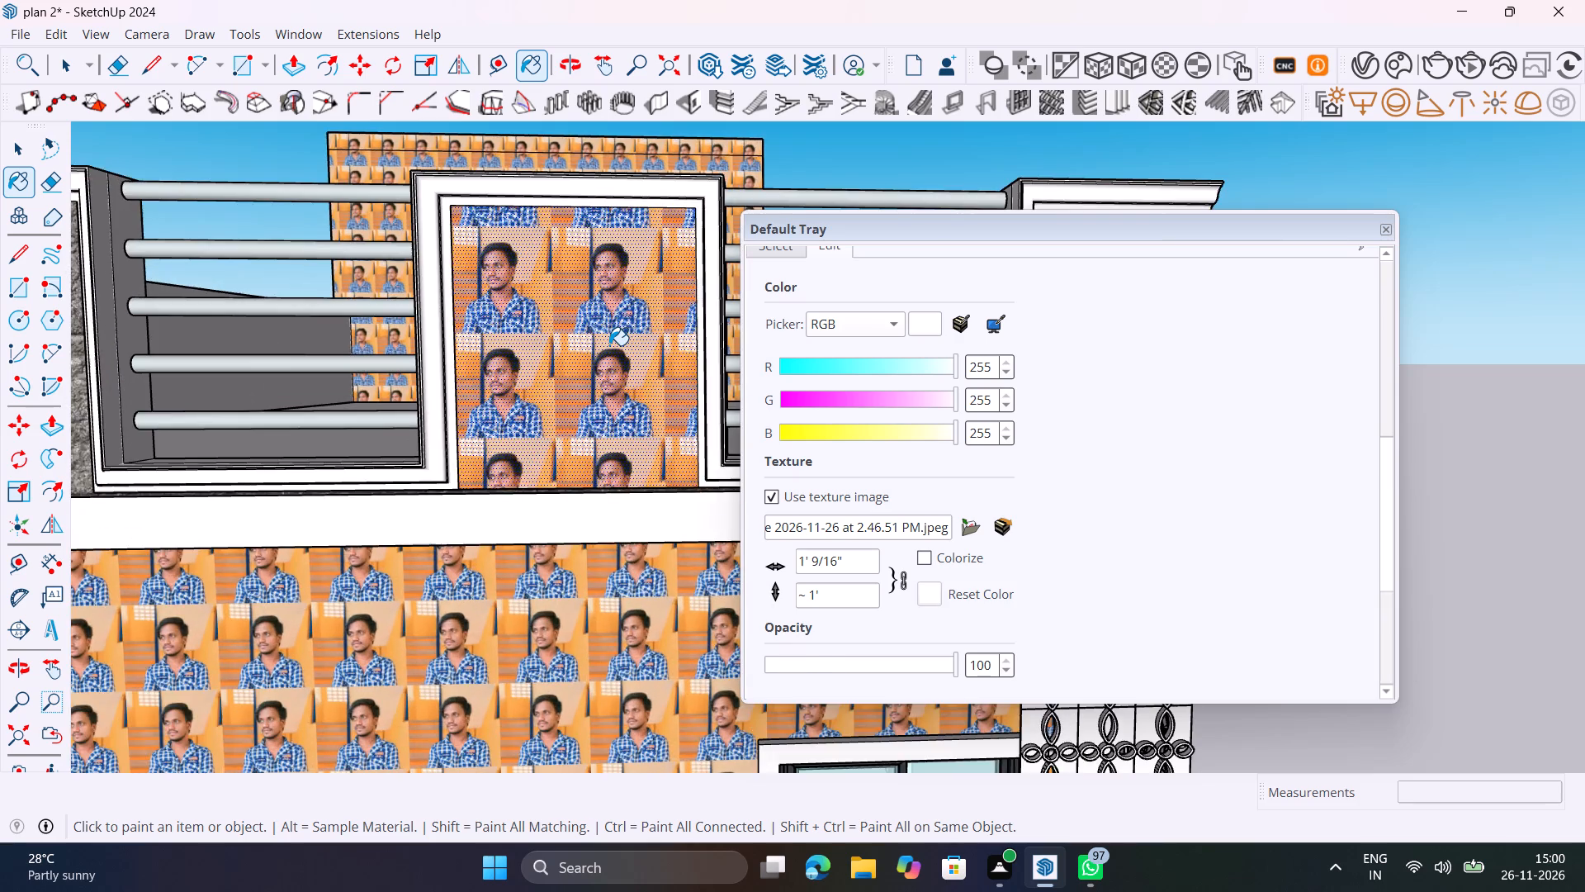
scroll(609, 345, up, 10)
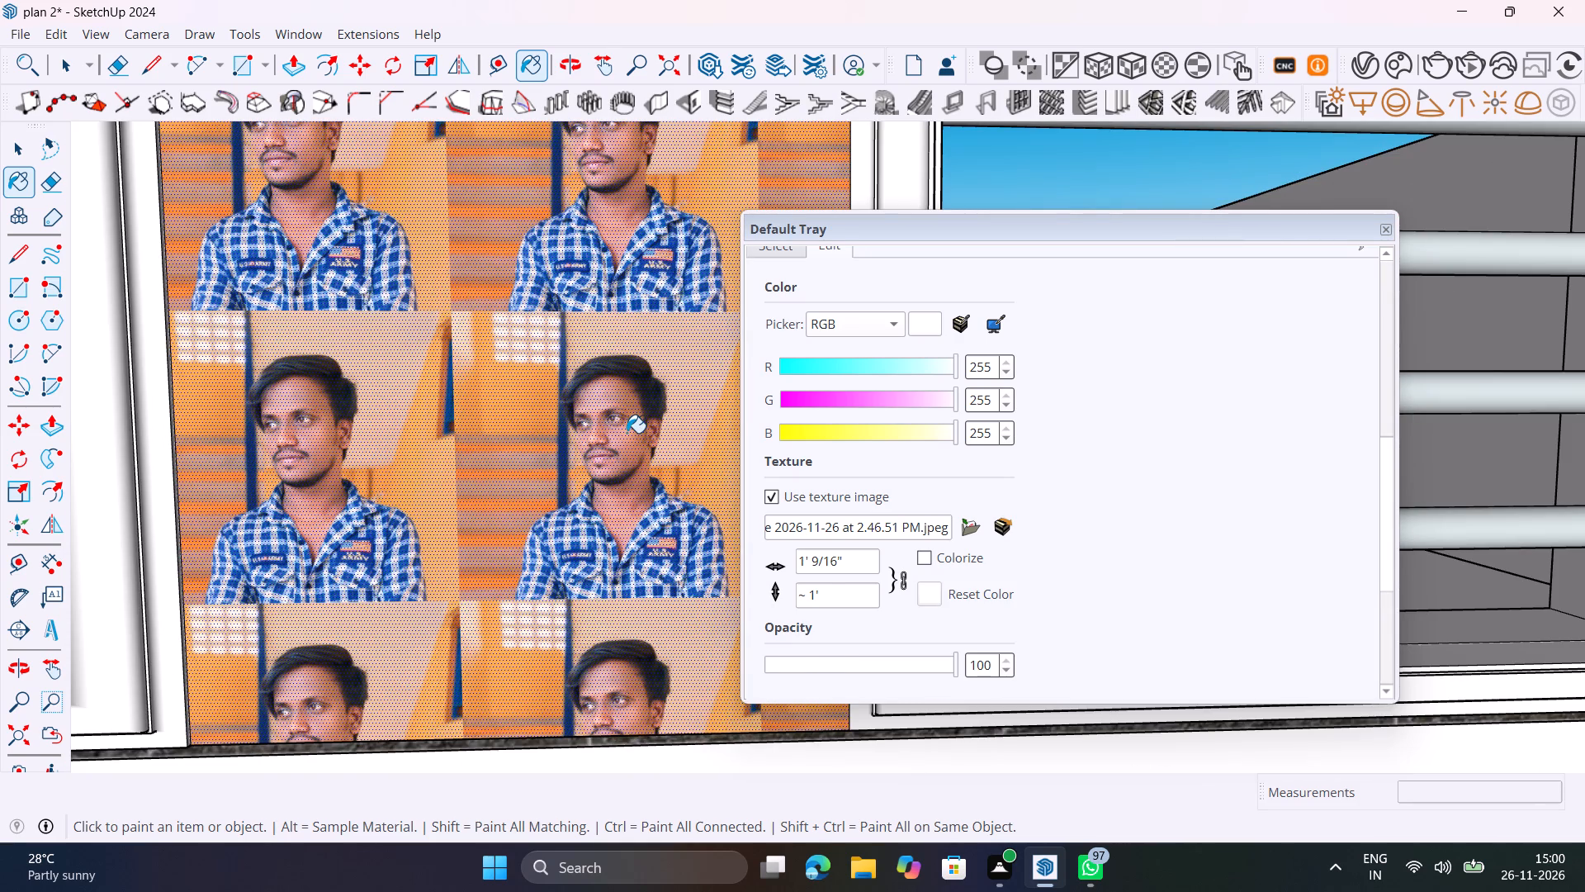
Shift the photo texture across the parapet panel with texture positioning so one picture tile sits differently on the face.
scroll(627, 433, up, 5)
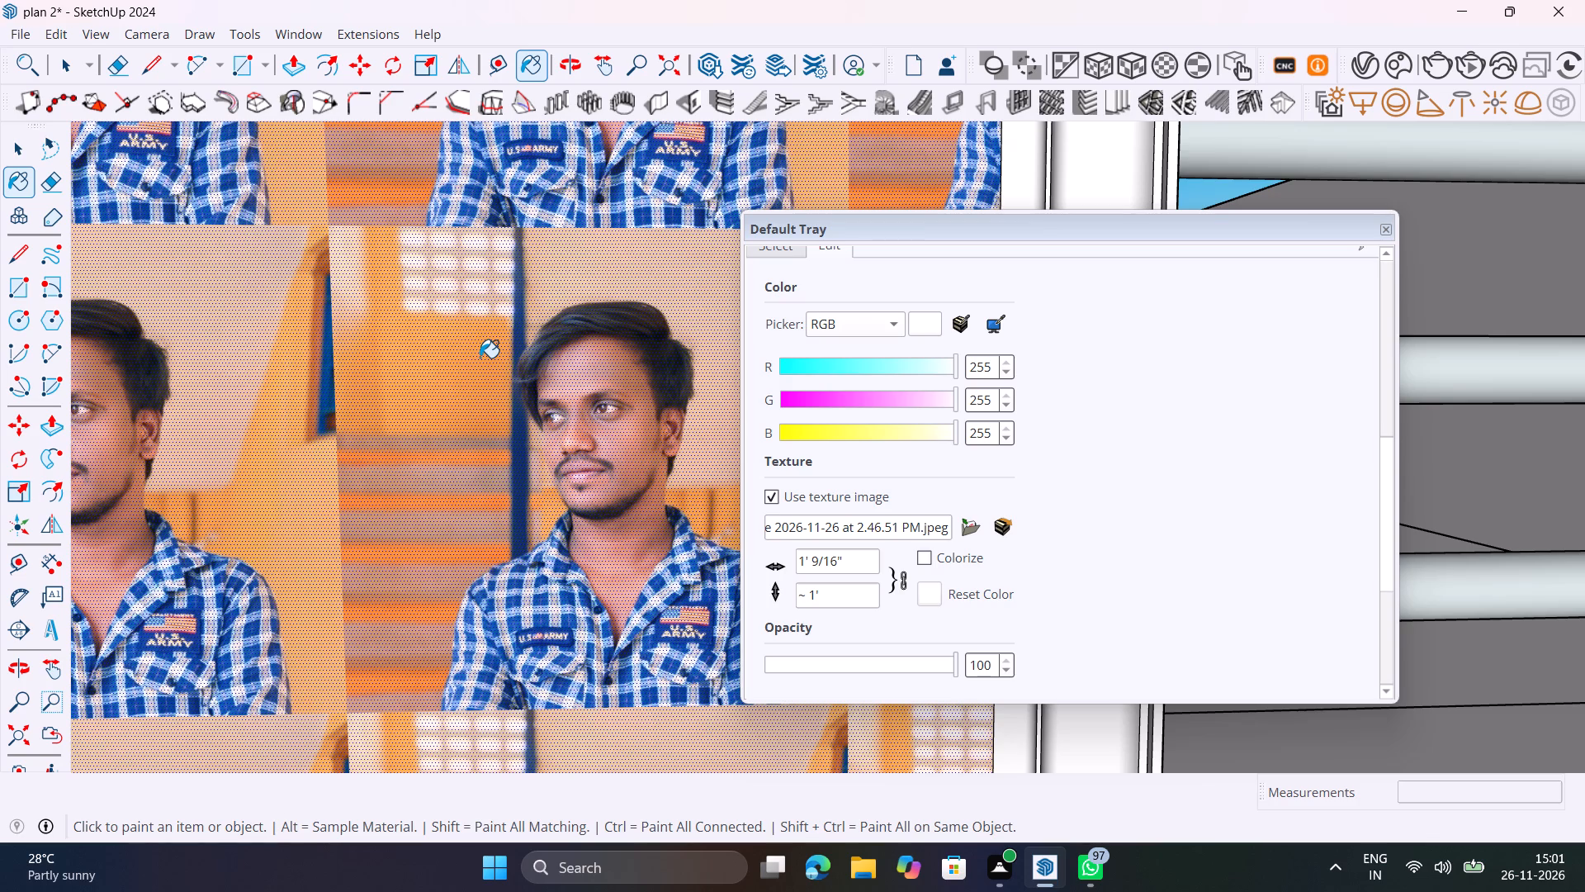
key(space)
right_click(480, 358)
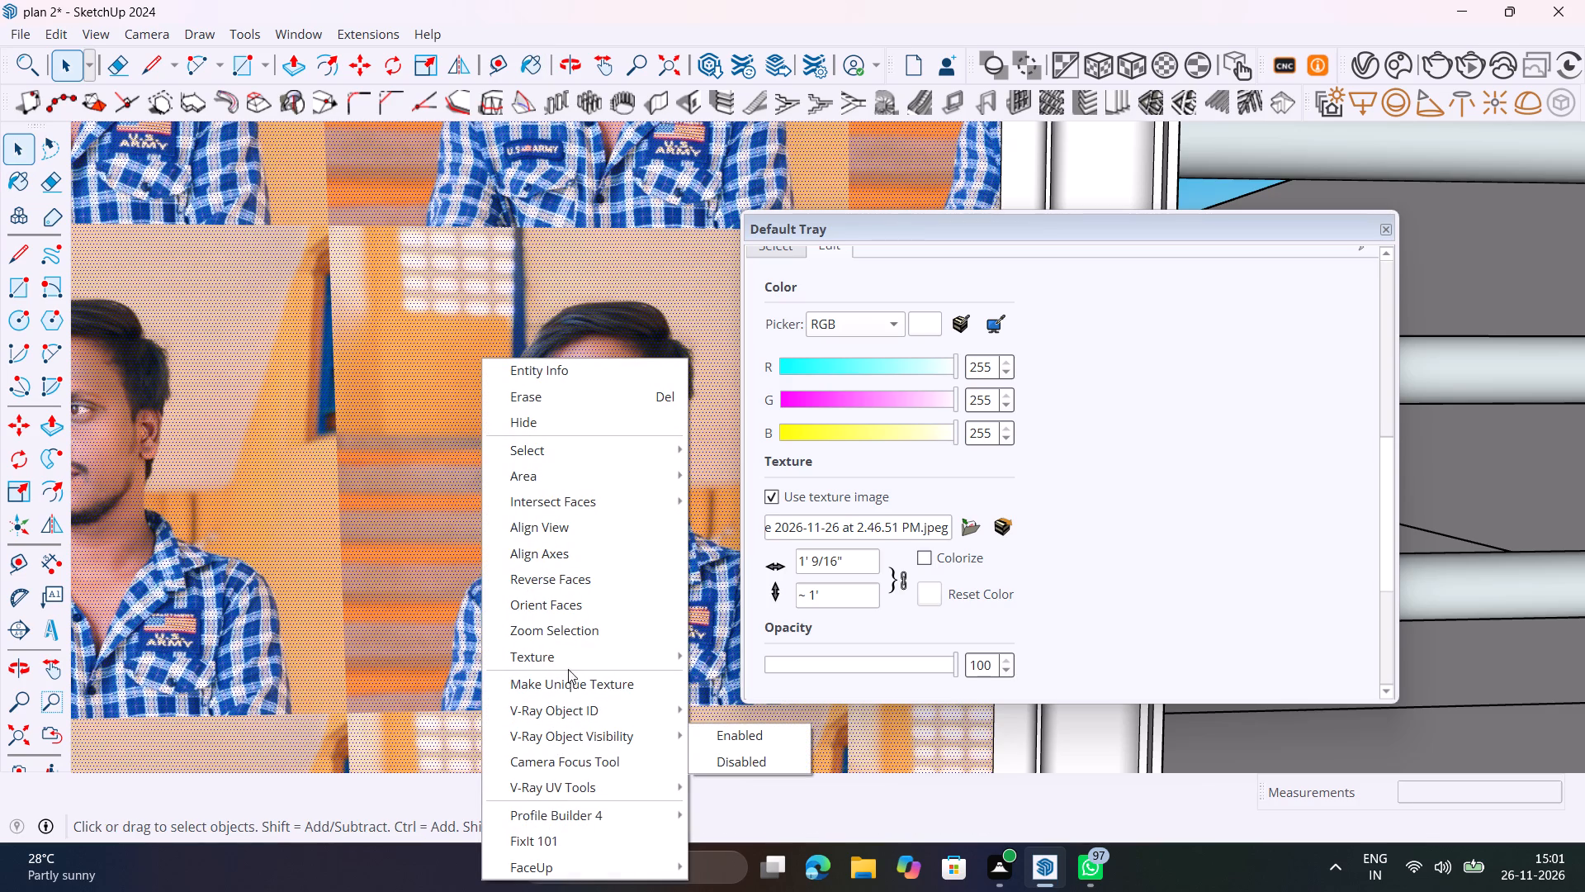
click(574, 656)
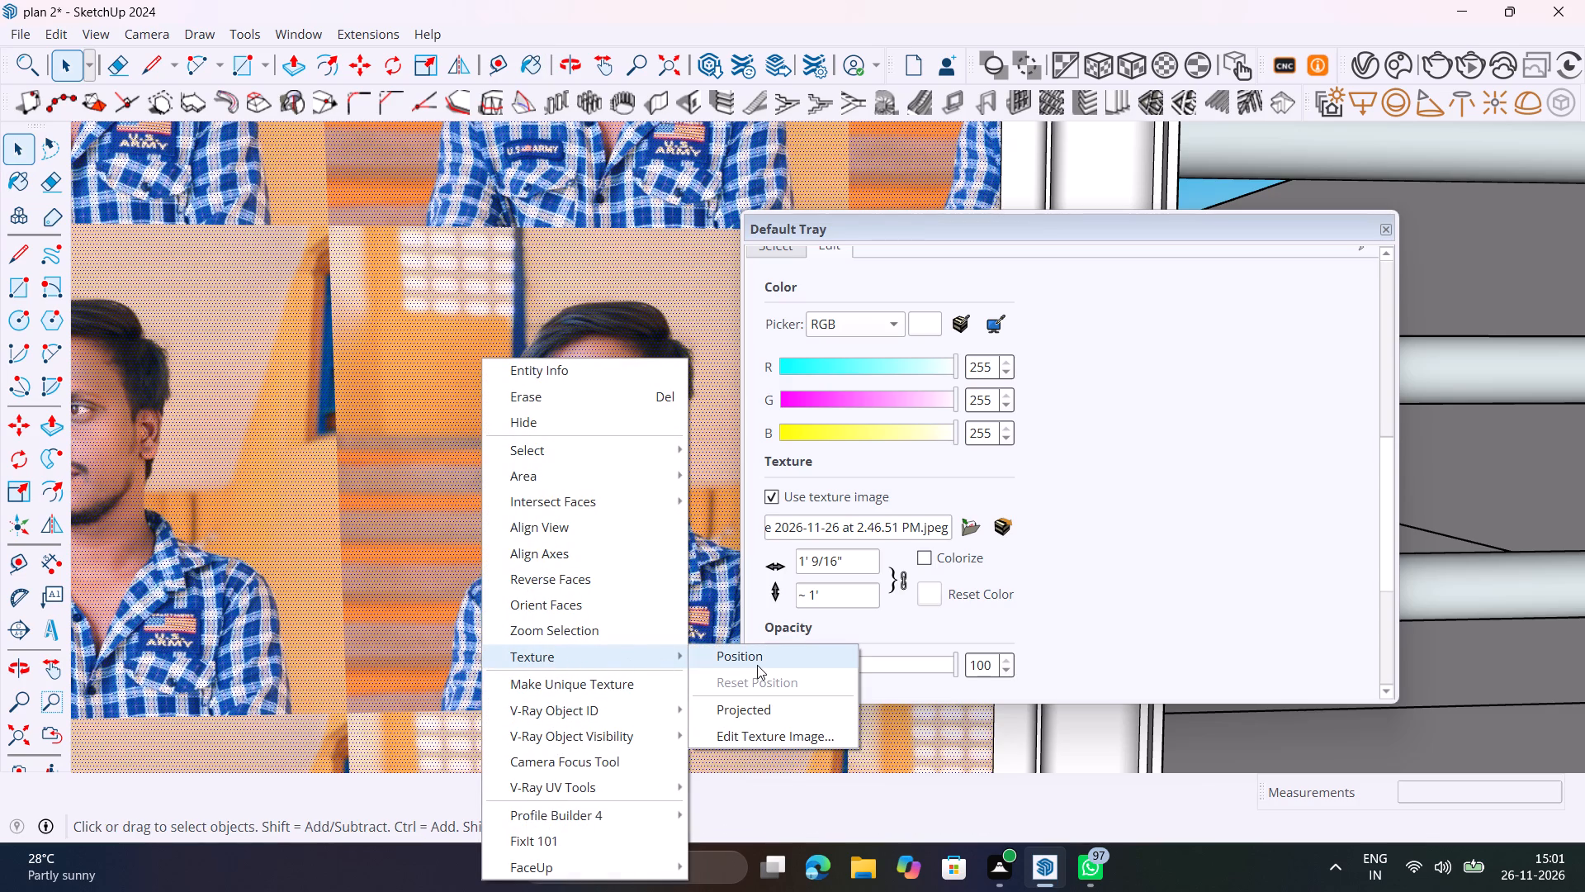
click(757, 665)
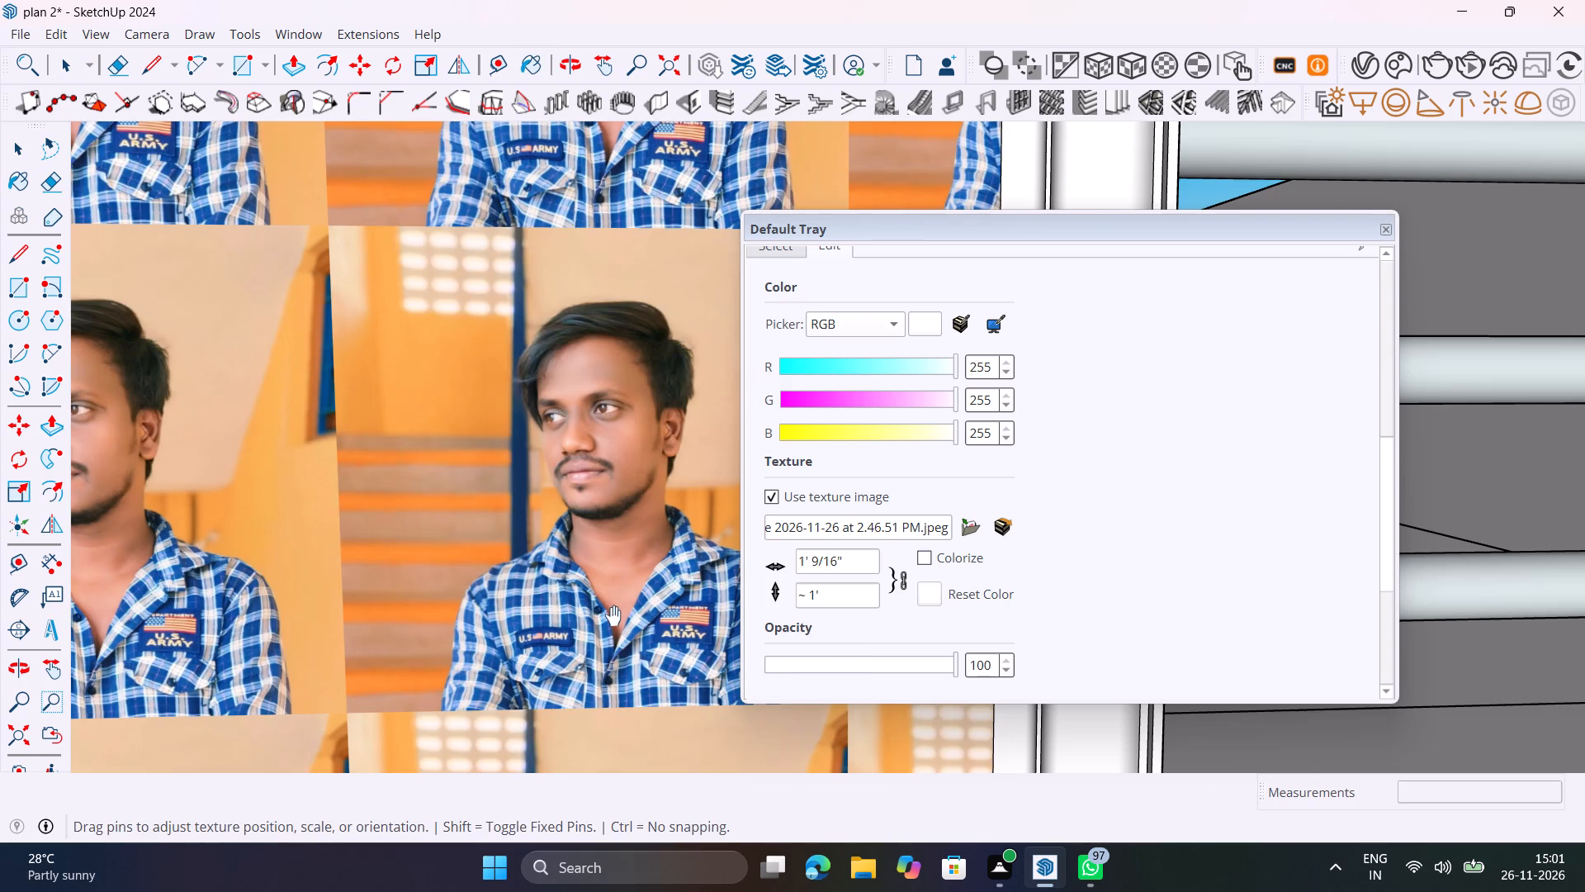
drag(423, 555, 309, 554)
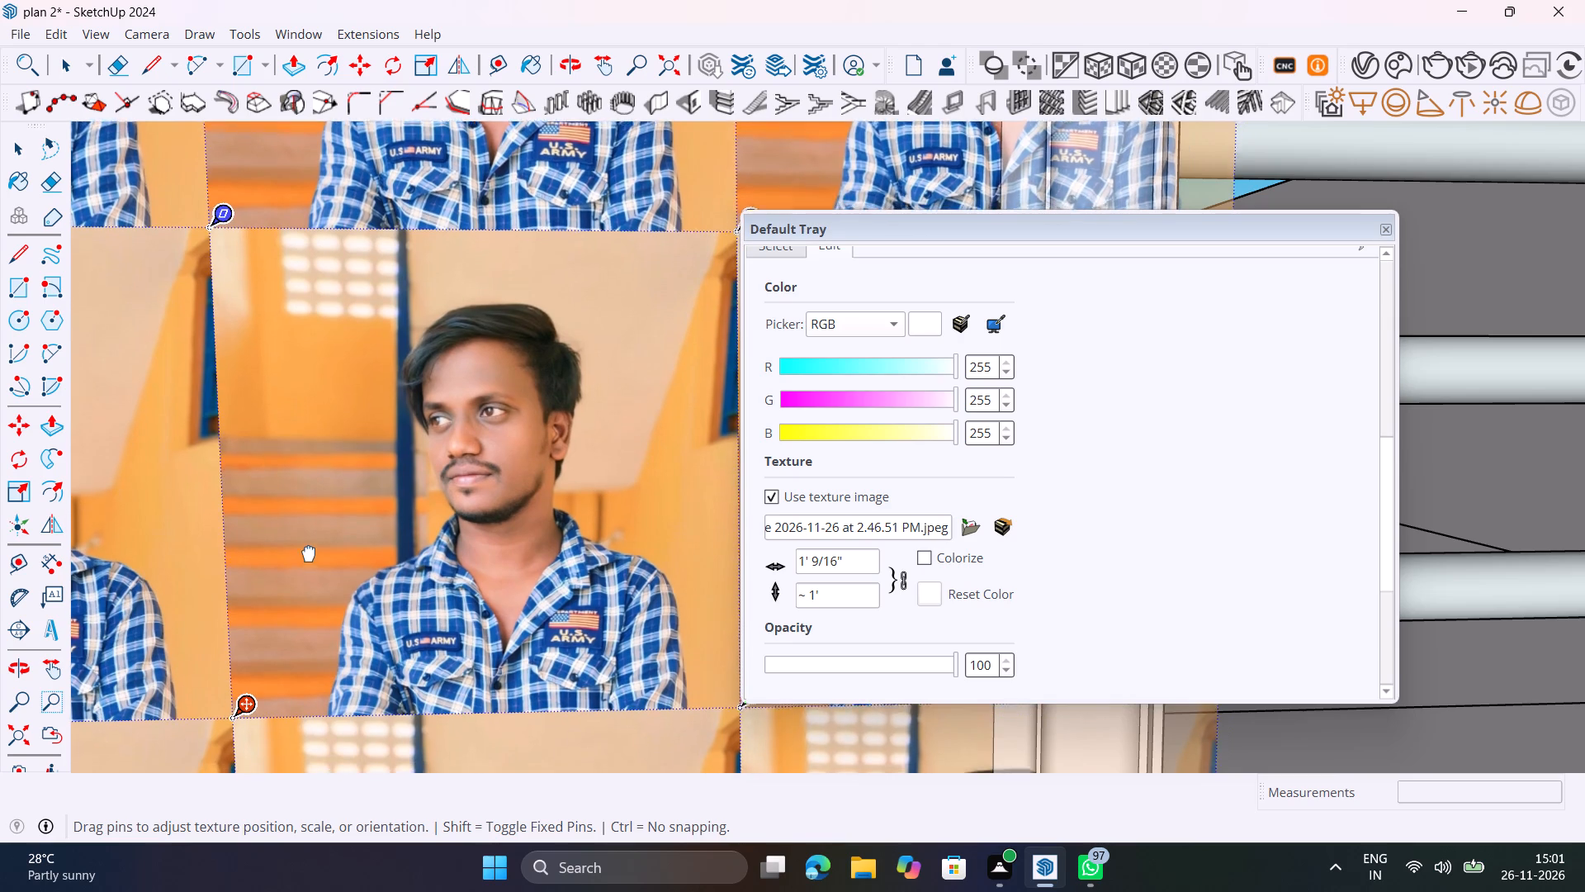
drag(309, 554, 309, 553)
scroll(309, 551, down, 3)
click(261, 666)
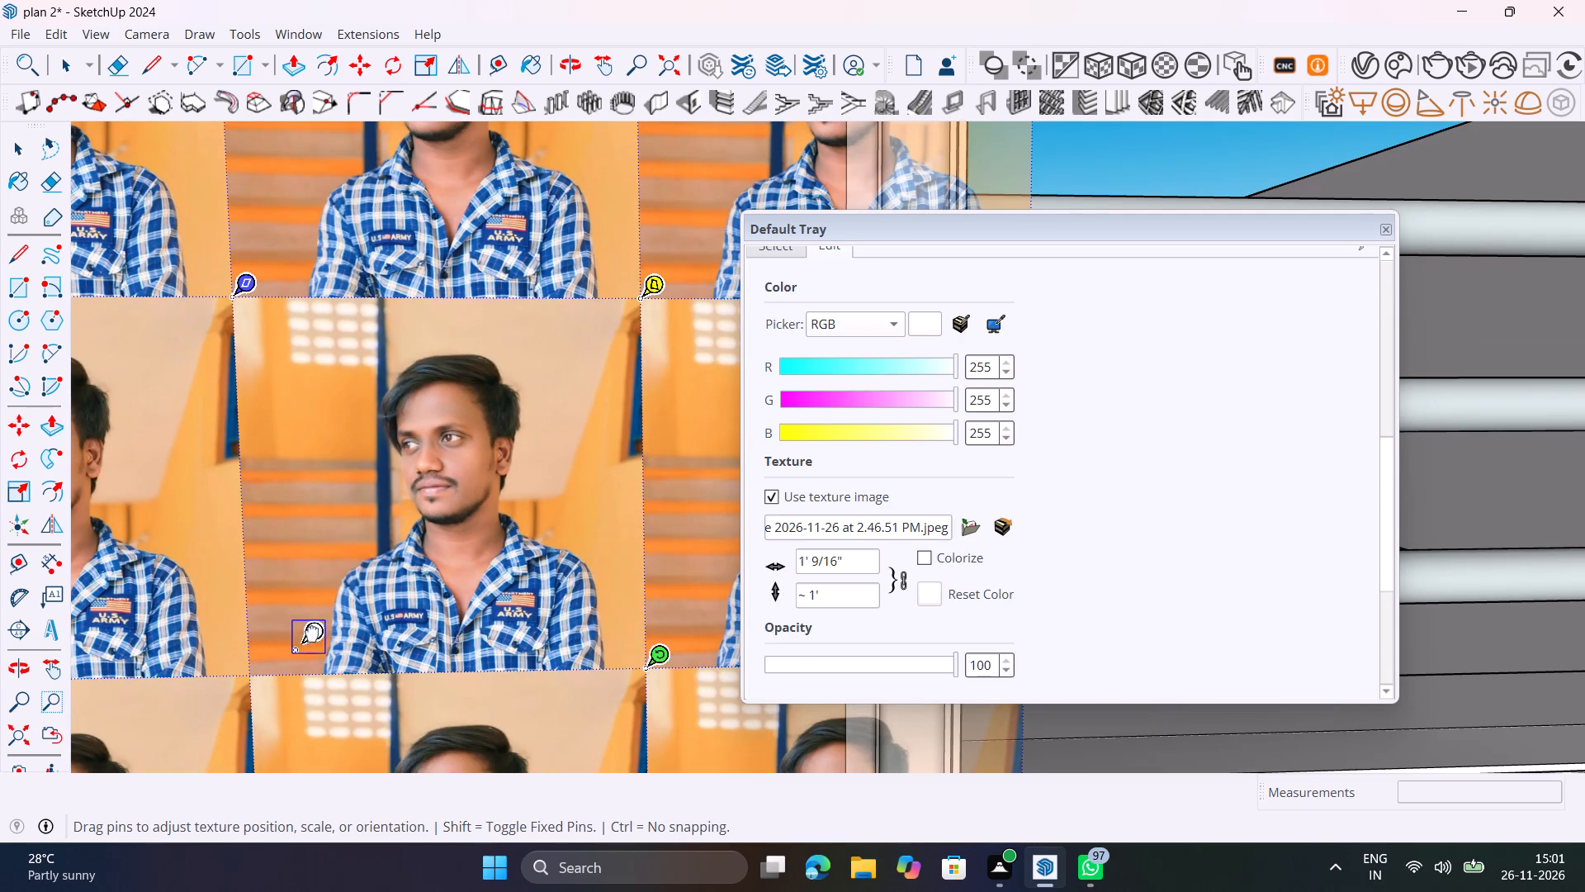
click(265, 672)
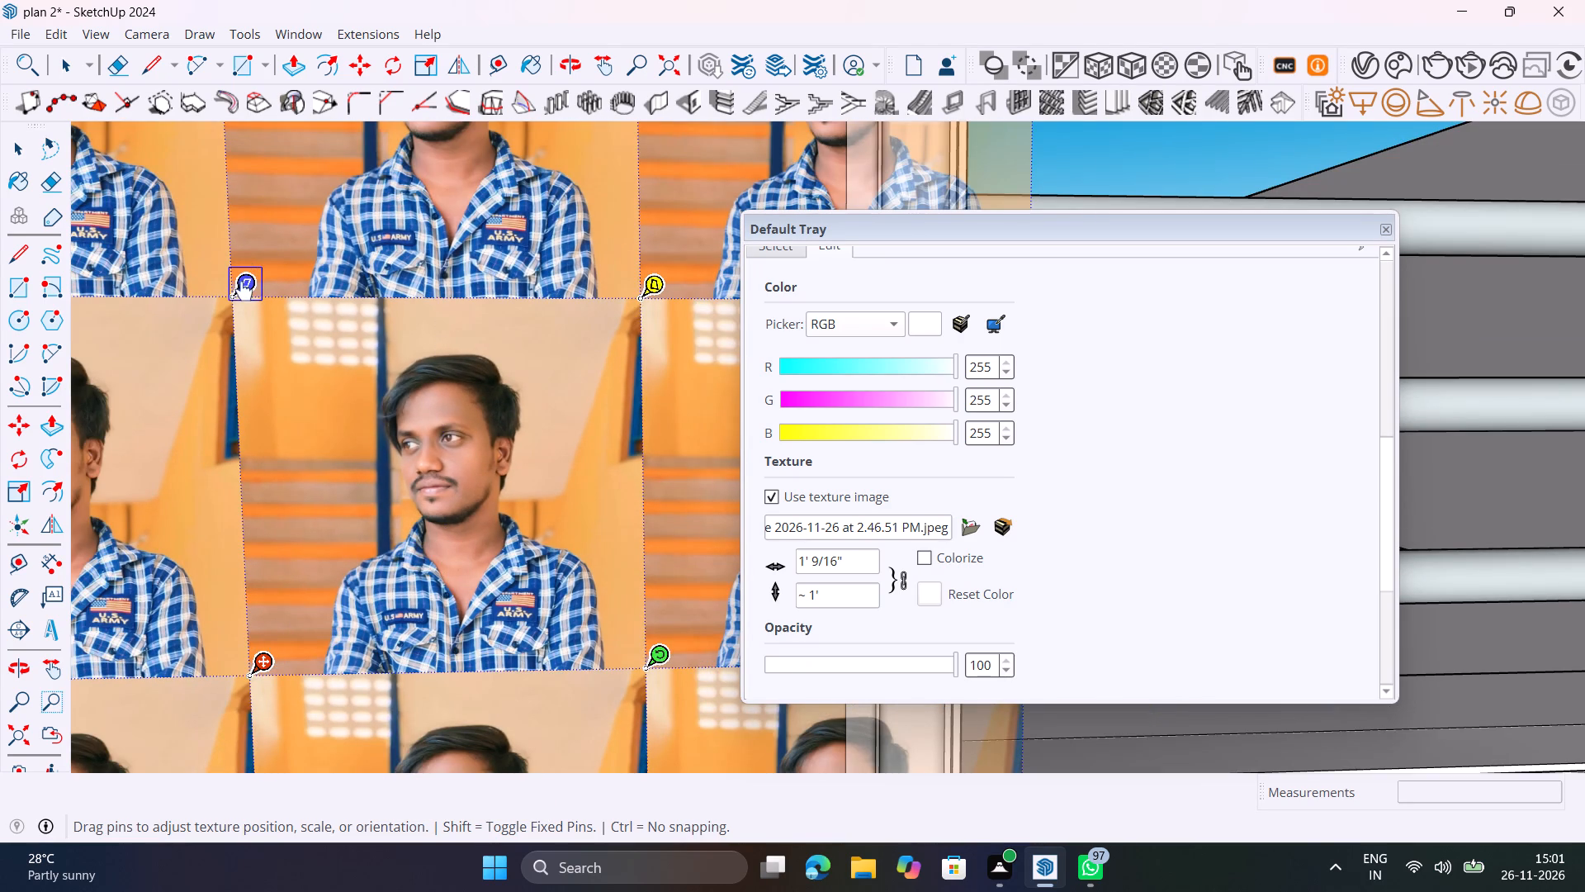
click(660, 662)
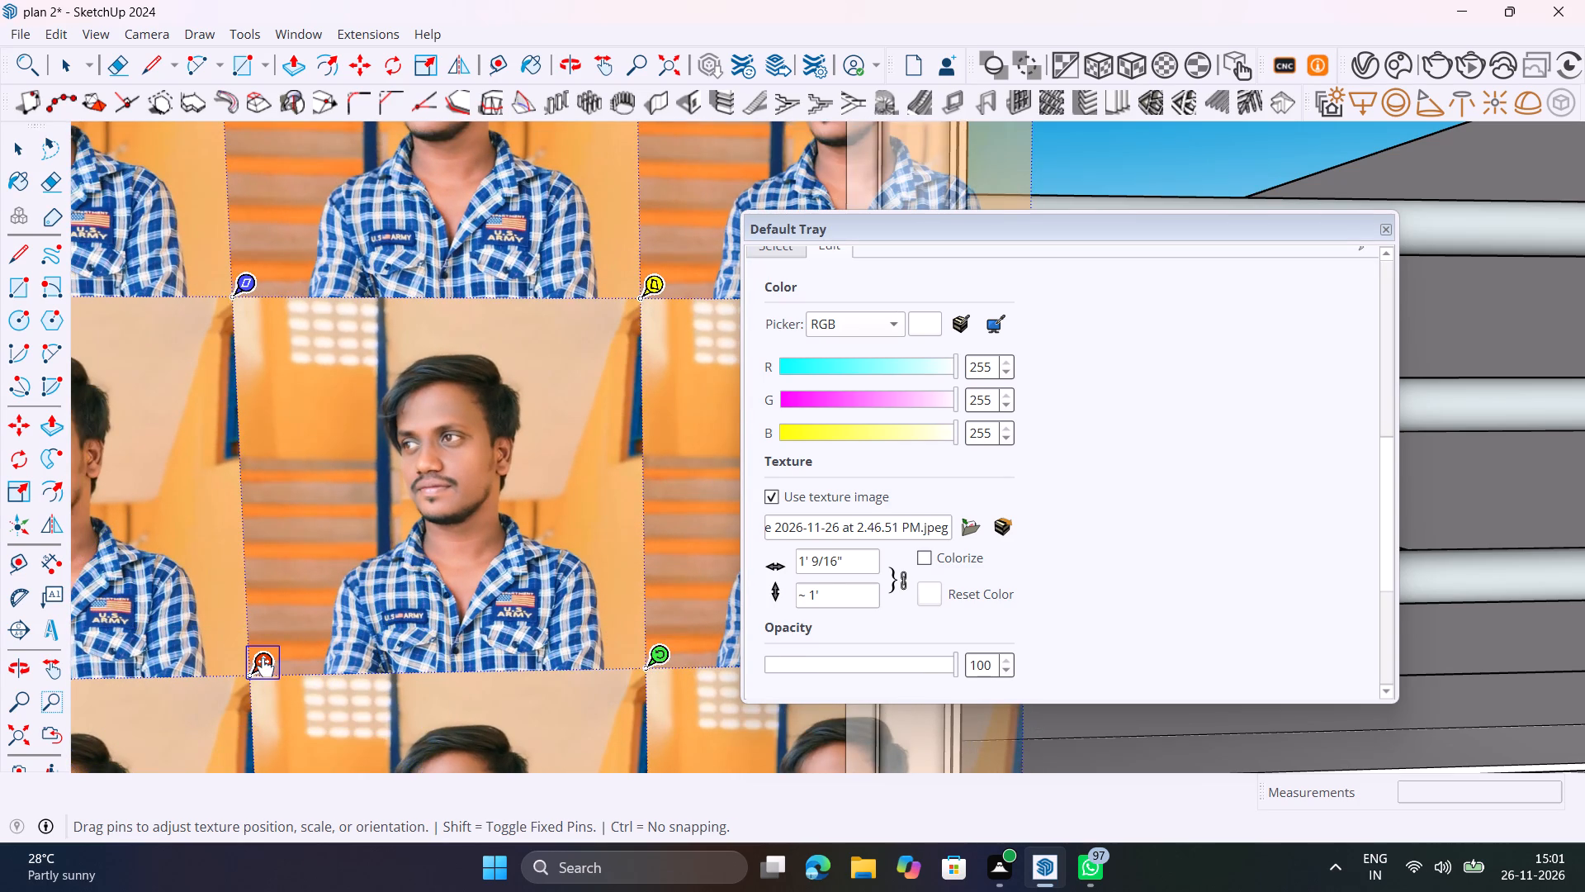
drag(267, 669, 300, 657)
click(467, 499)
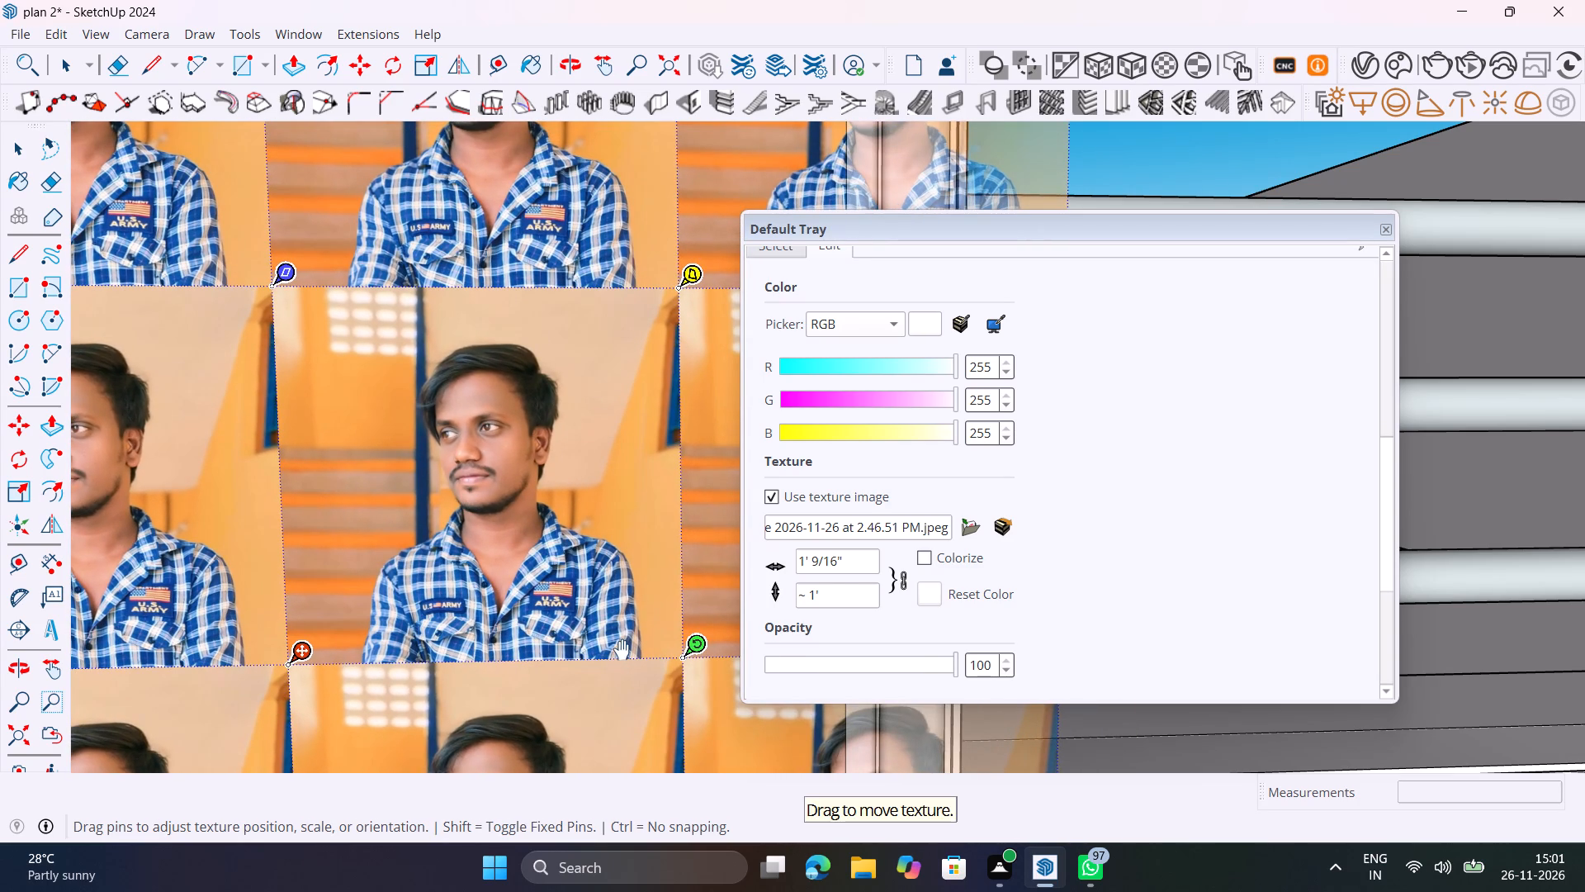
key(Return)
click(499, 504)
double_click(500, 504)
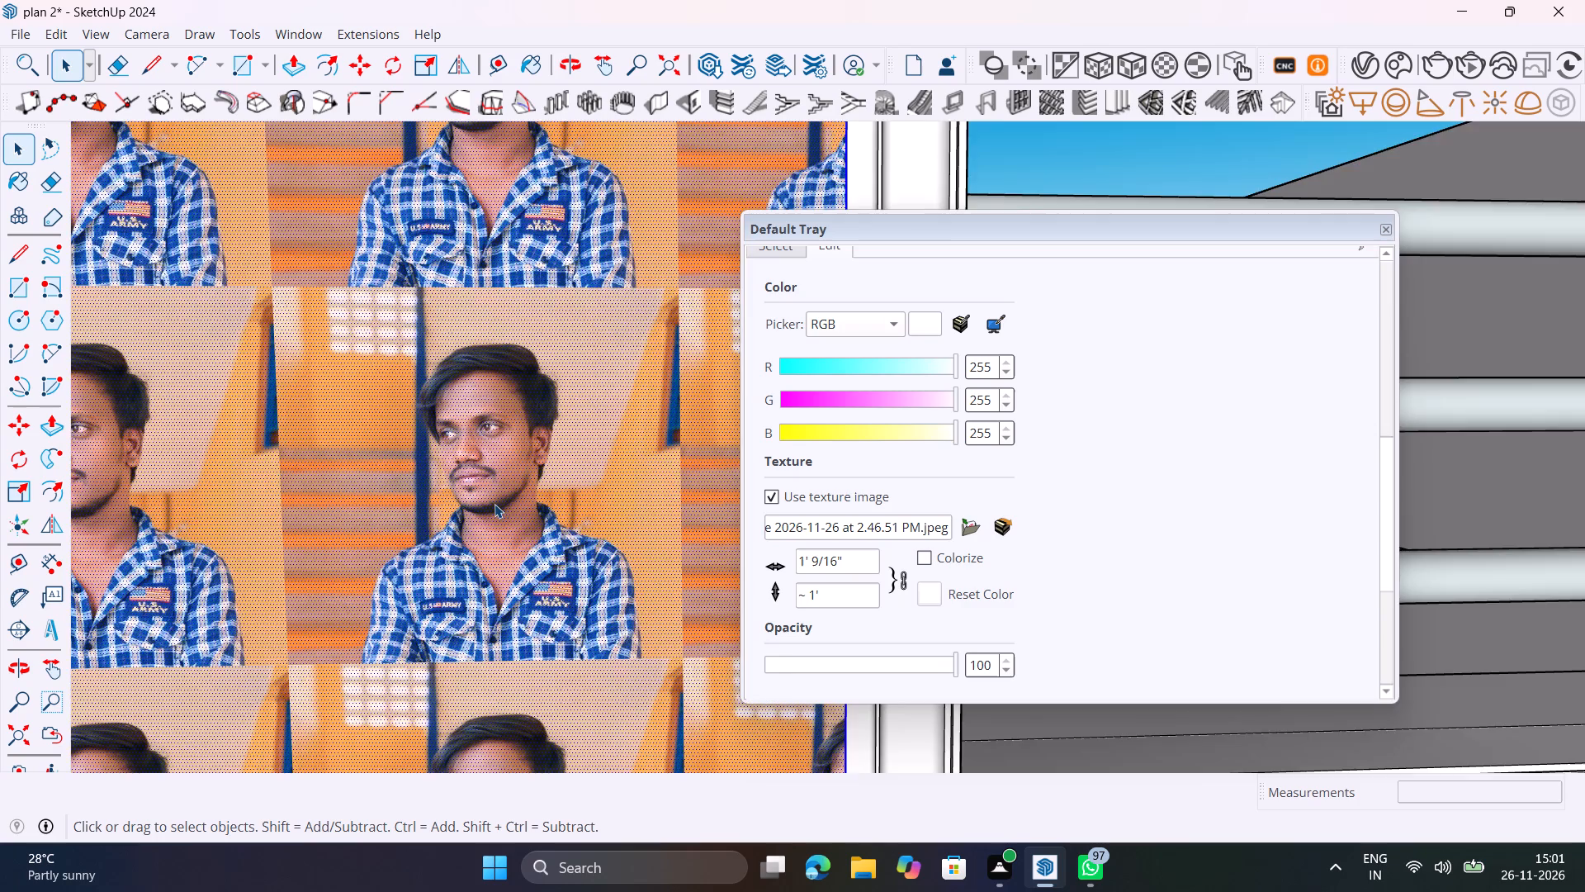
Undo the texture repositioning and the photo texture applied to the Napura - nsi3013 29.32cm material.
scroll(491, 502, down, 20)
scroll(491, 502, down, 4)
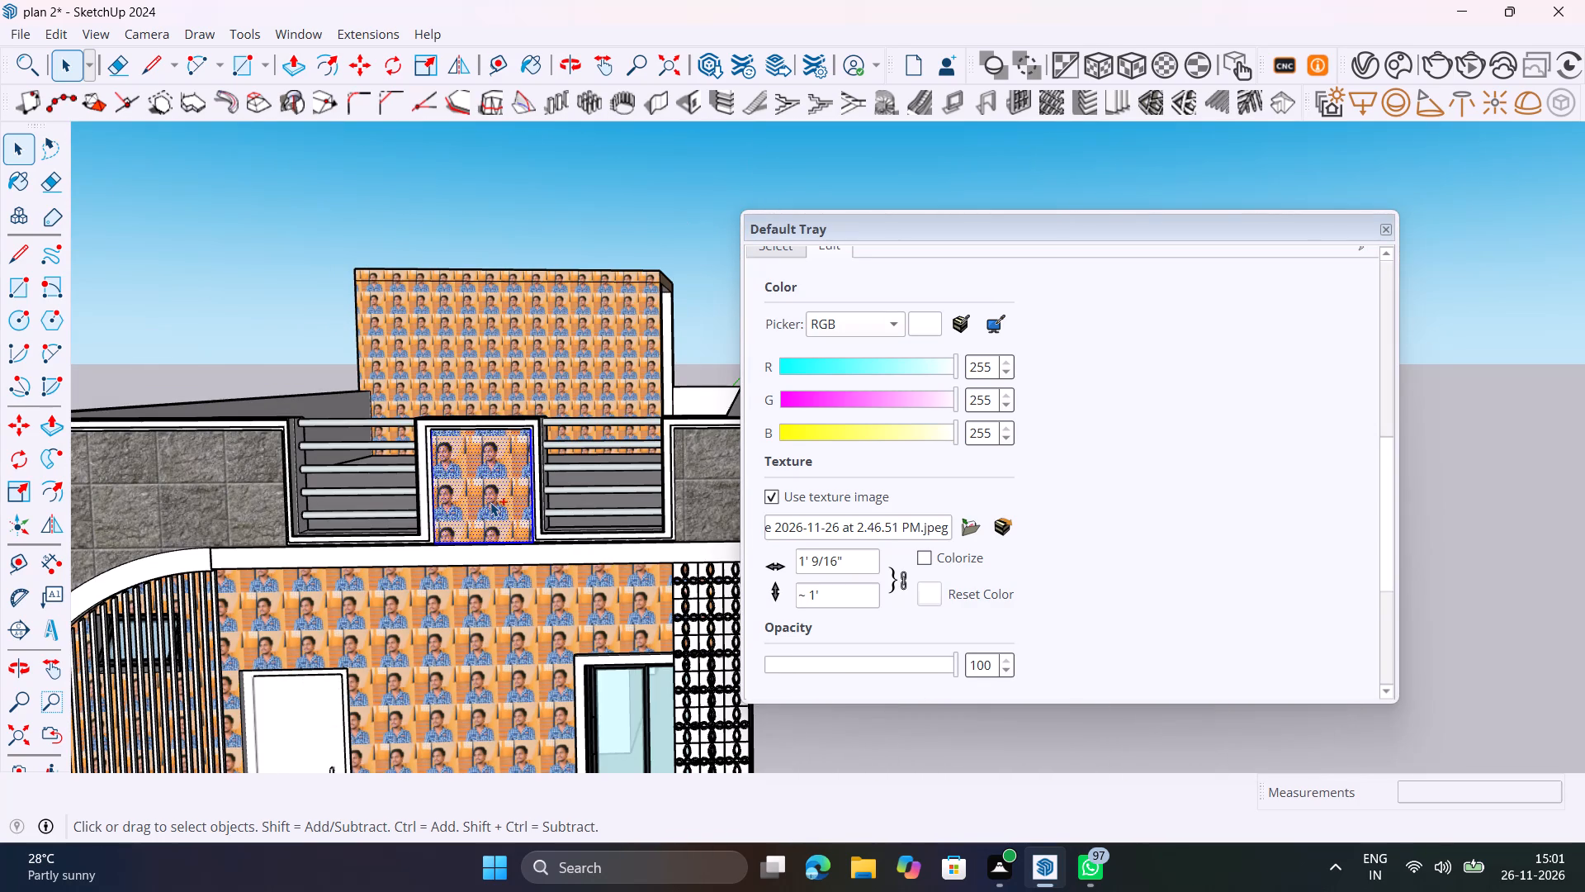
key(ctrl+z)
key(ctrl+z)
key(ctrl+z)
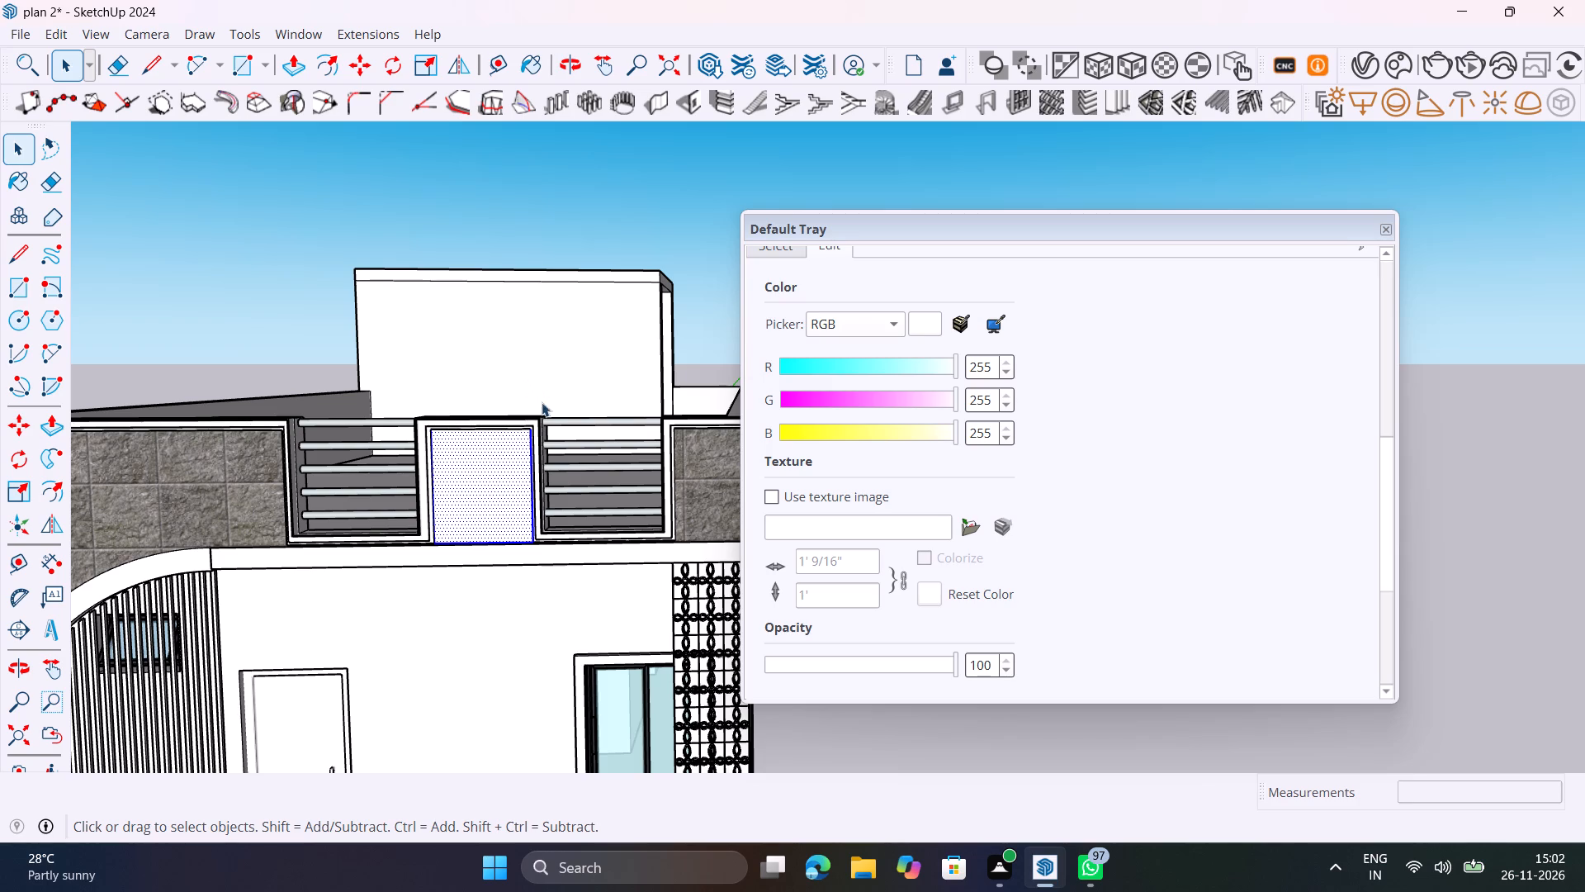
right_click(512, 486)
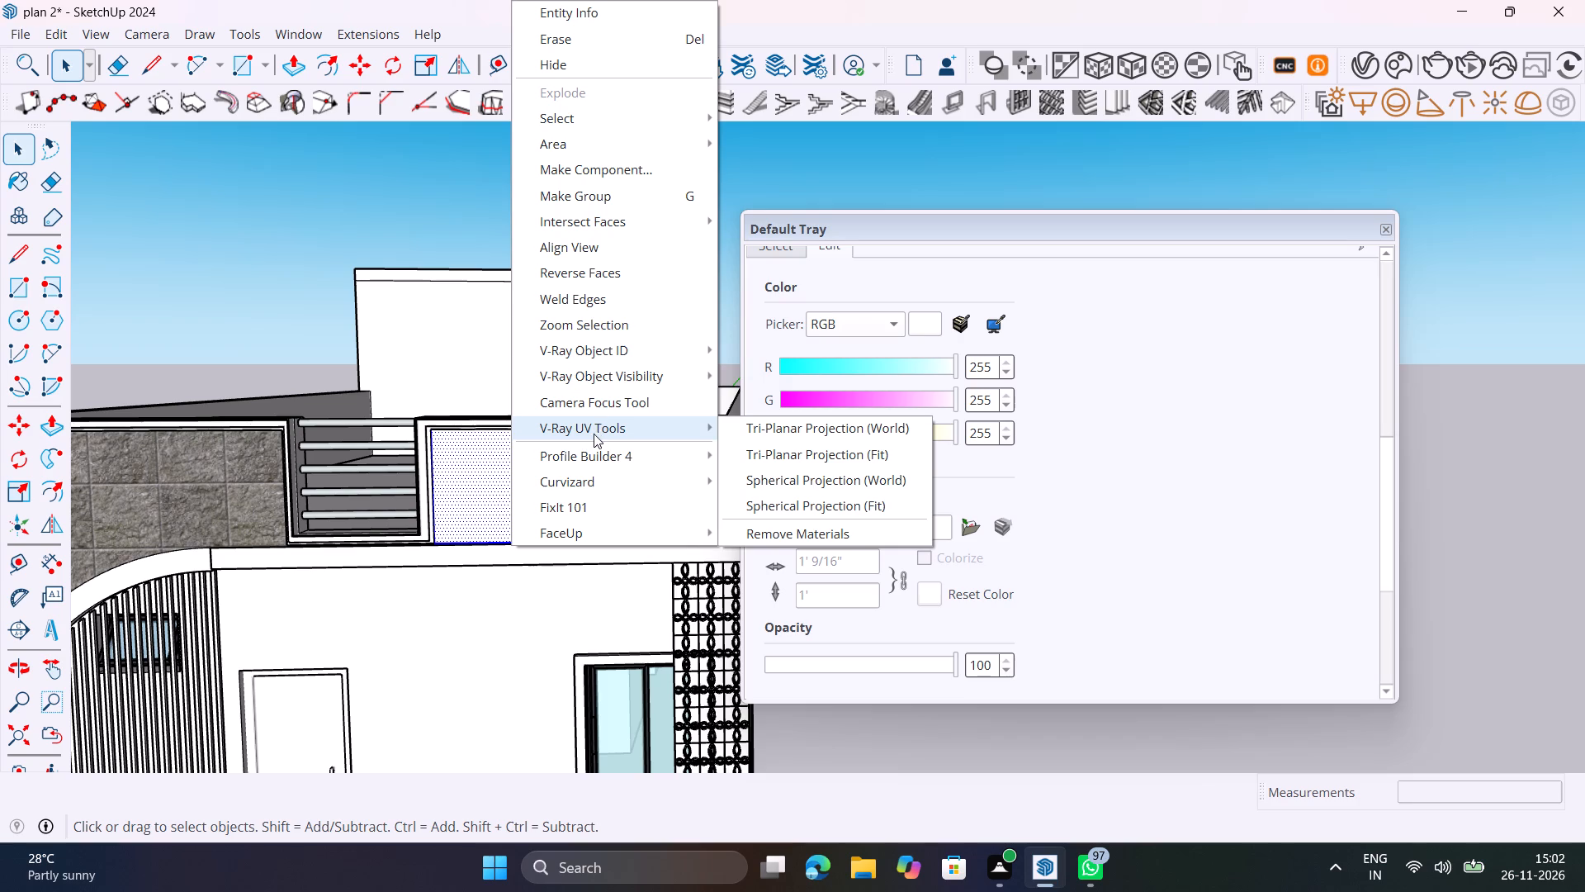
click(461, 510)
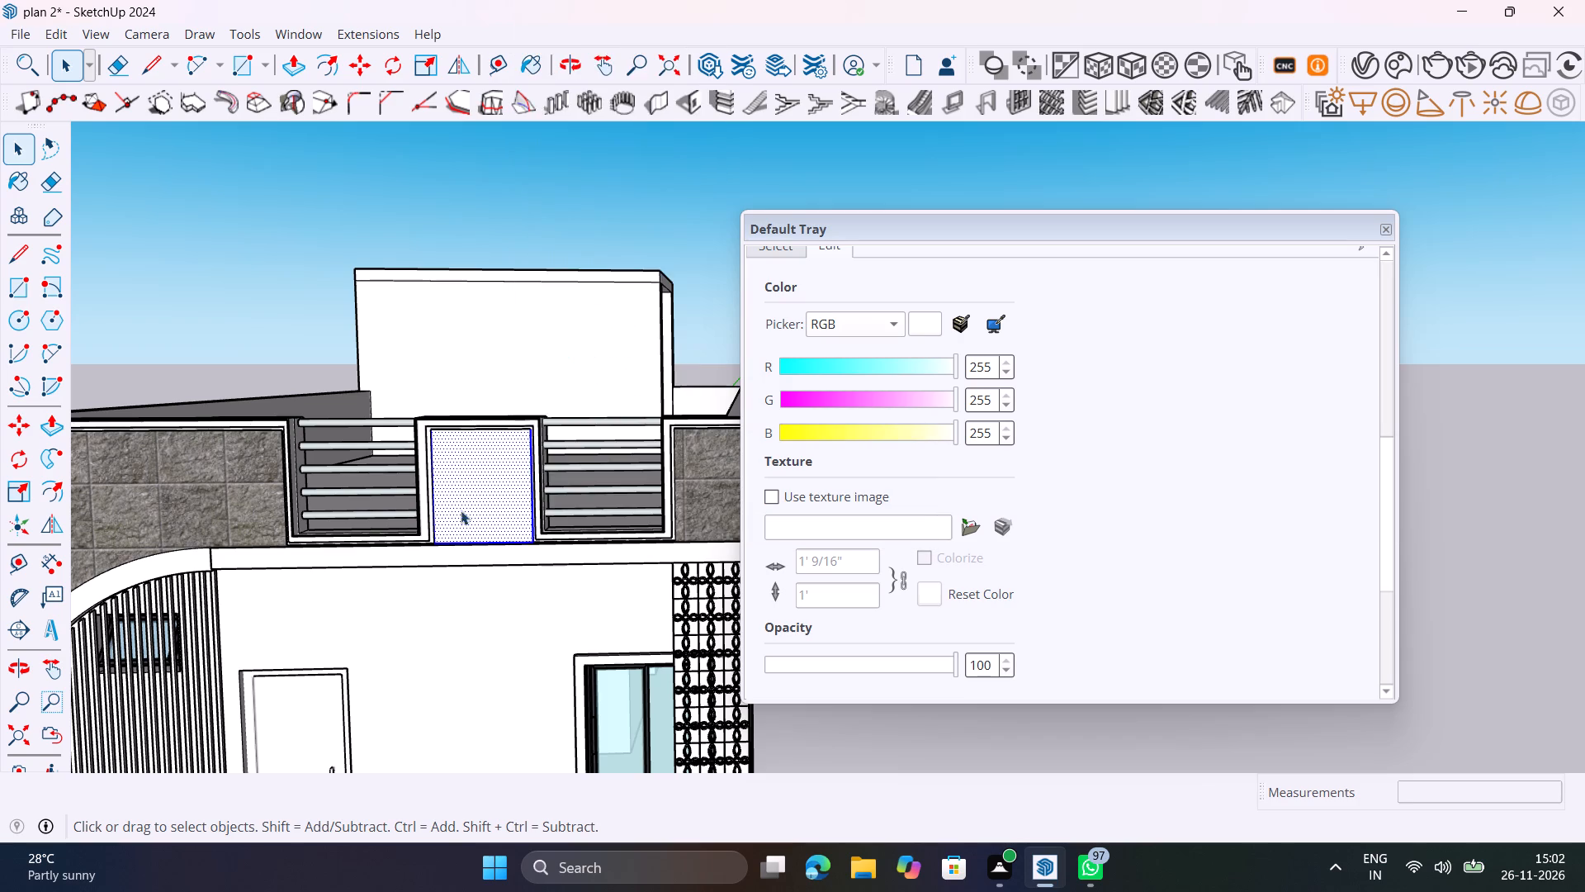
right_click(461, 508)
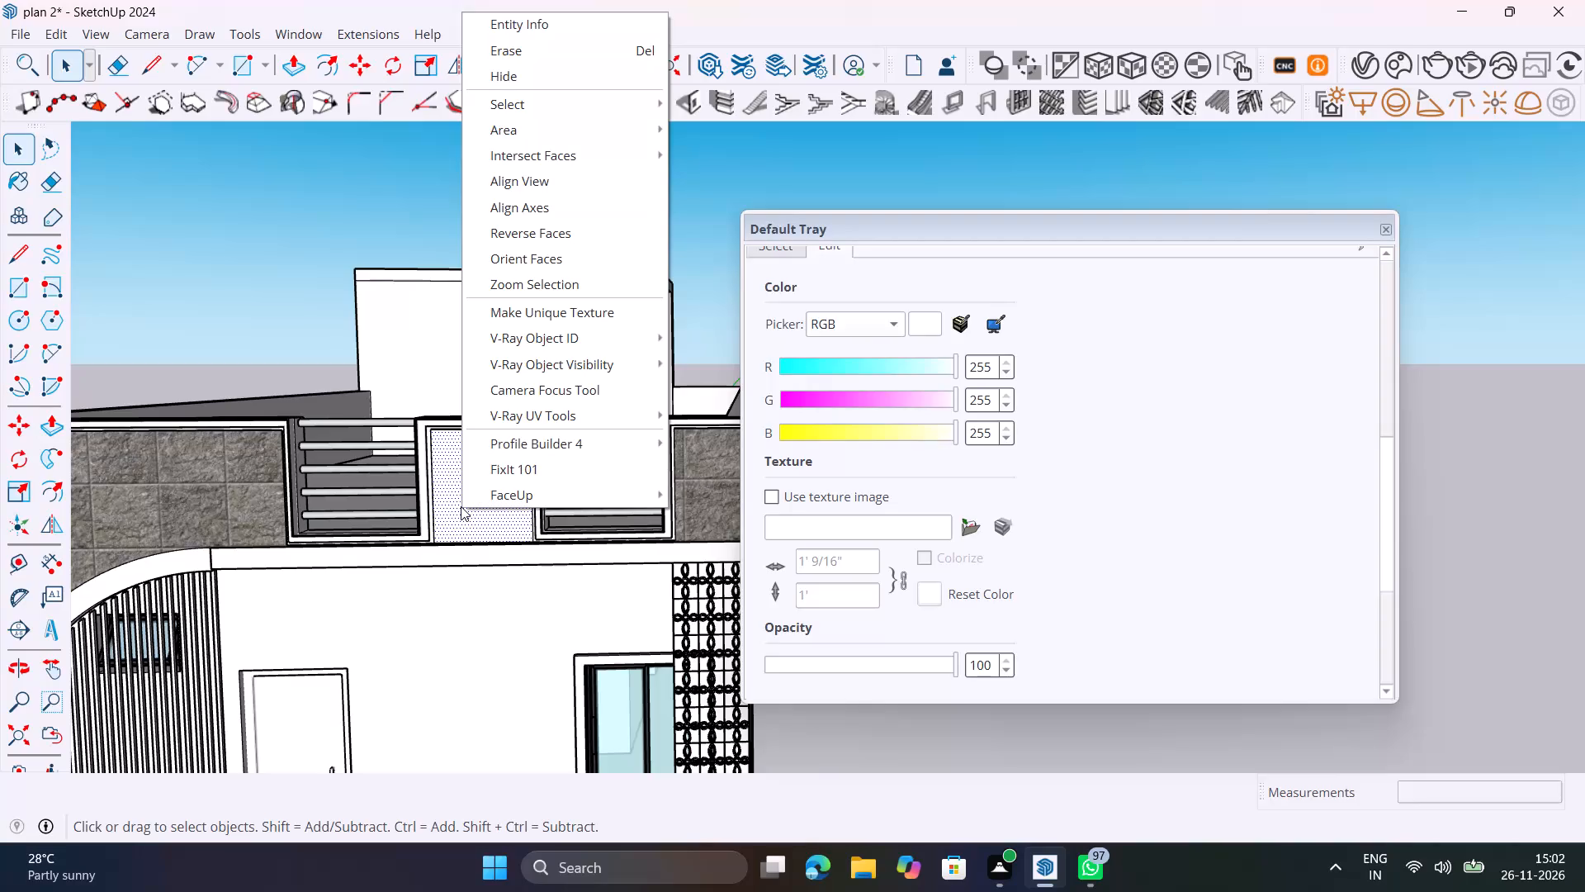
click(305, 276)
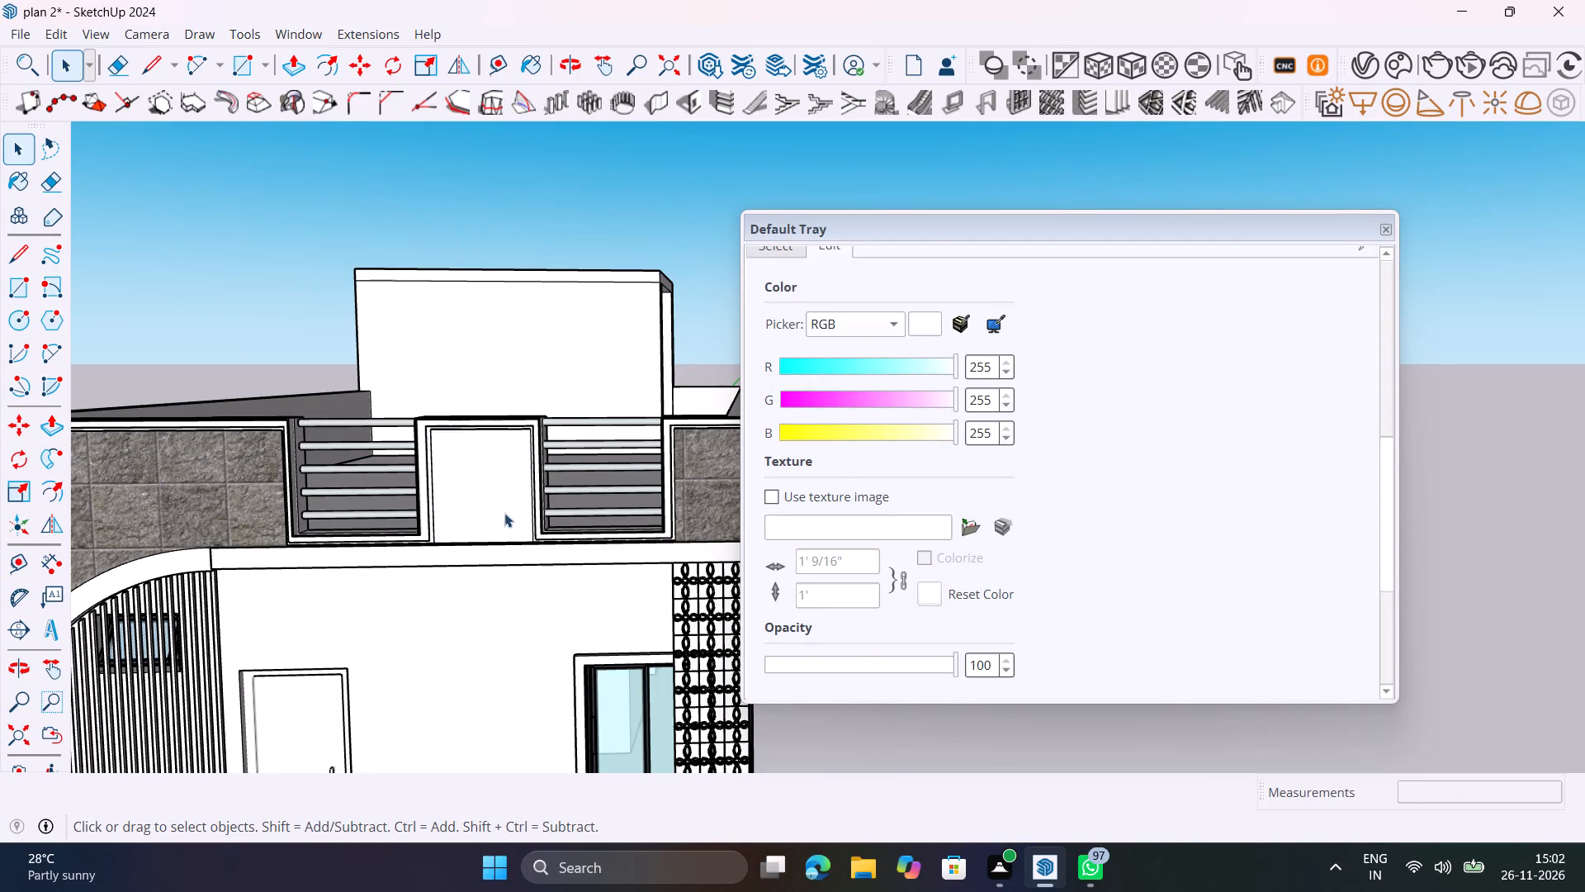
Paint the rectangular panel between the roof parapet railings with the Napura - nsi3013 29.32cm material.
scroll(874, 616, down, 4)
scroll(874, 616, up, 9)
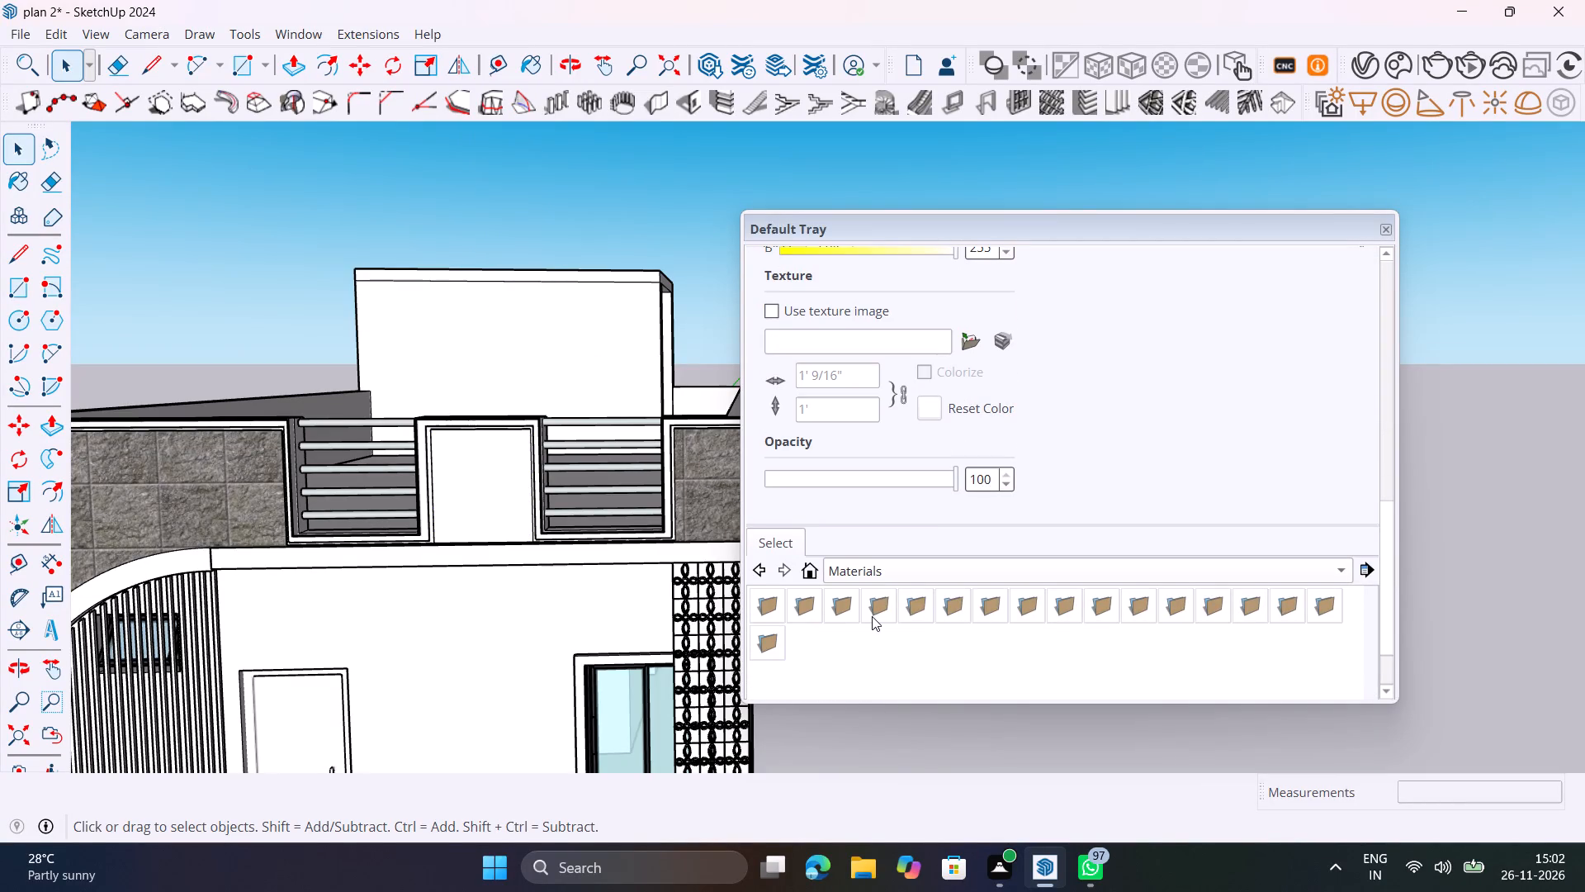
scroll(852, 539, up, 10)
scroll(861, 539, down, 2)
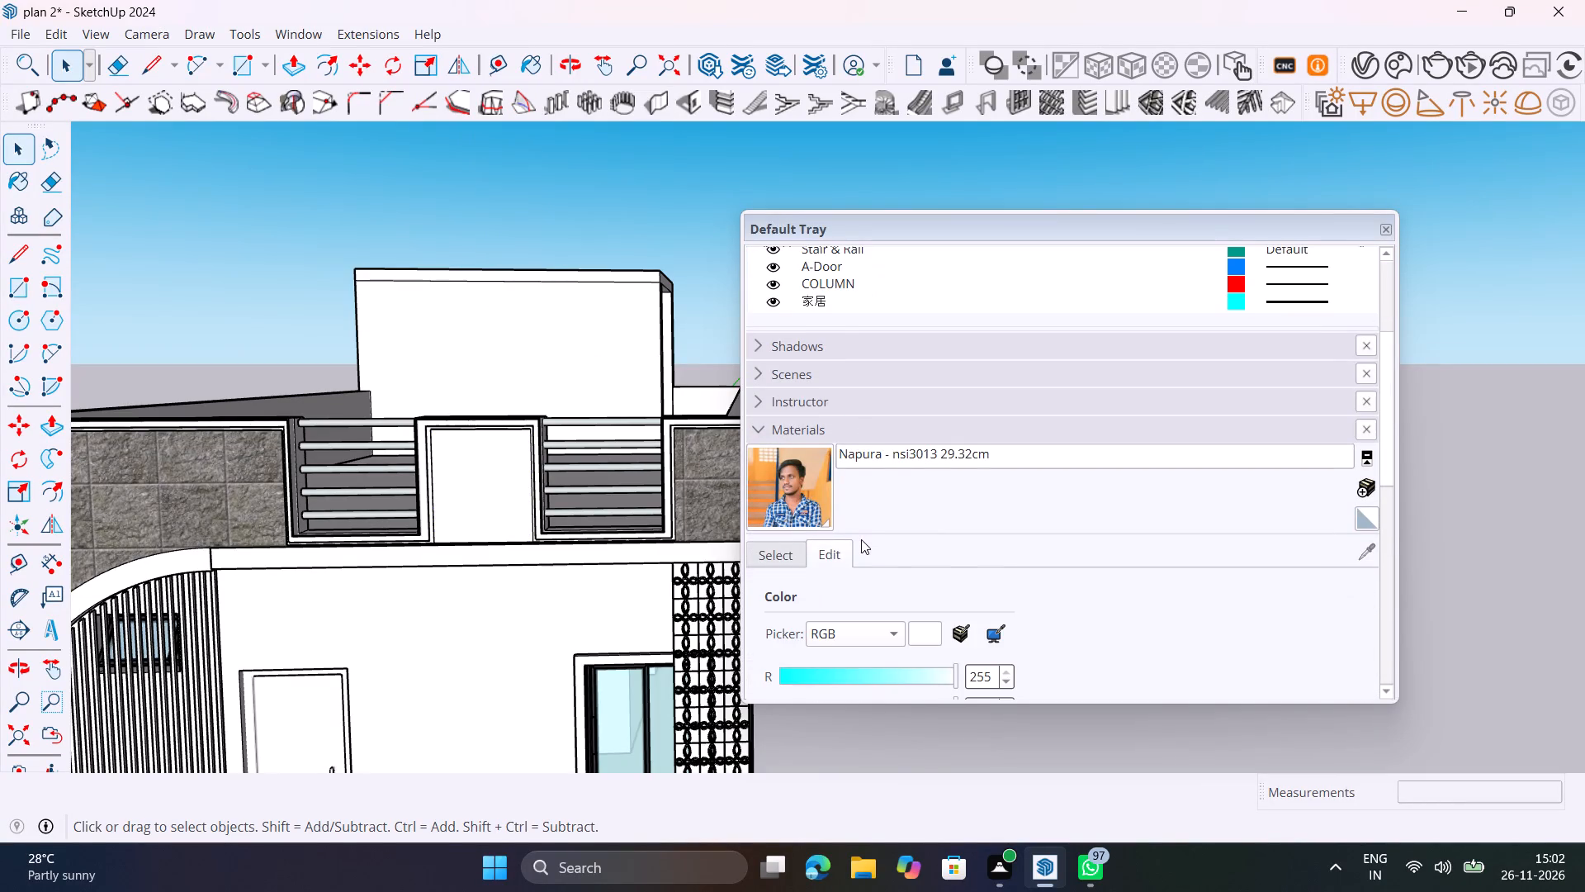
click(835, 554)
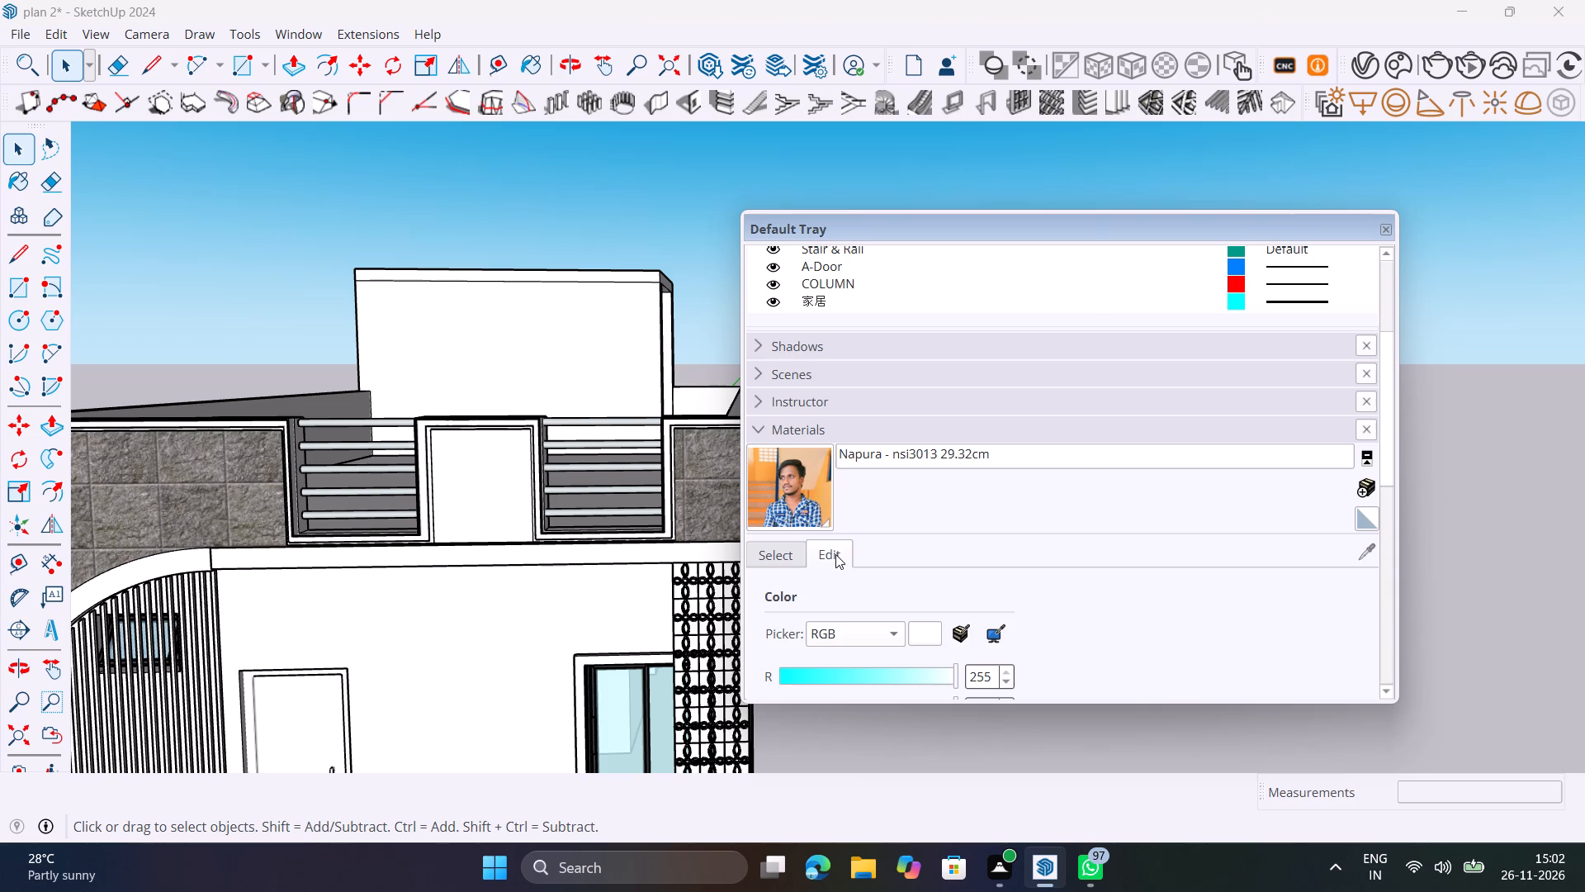
click(803, 504)
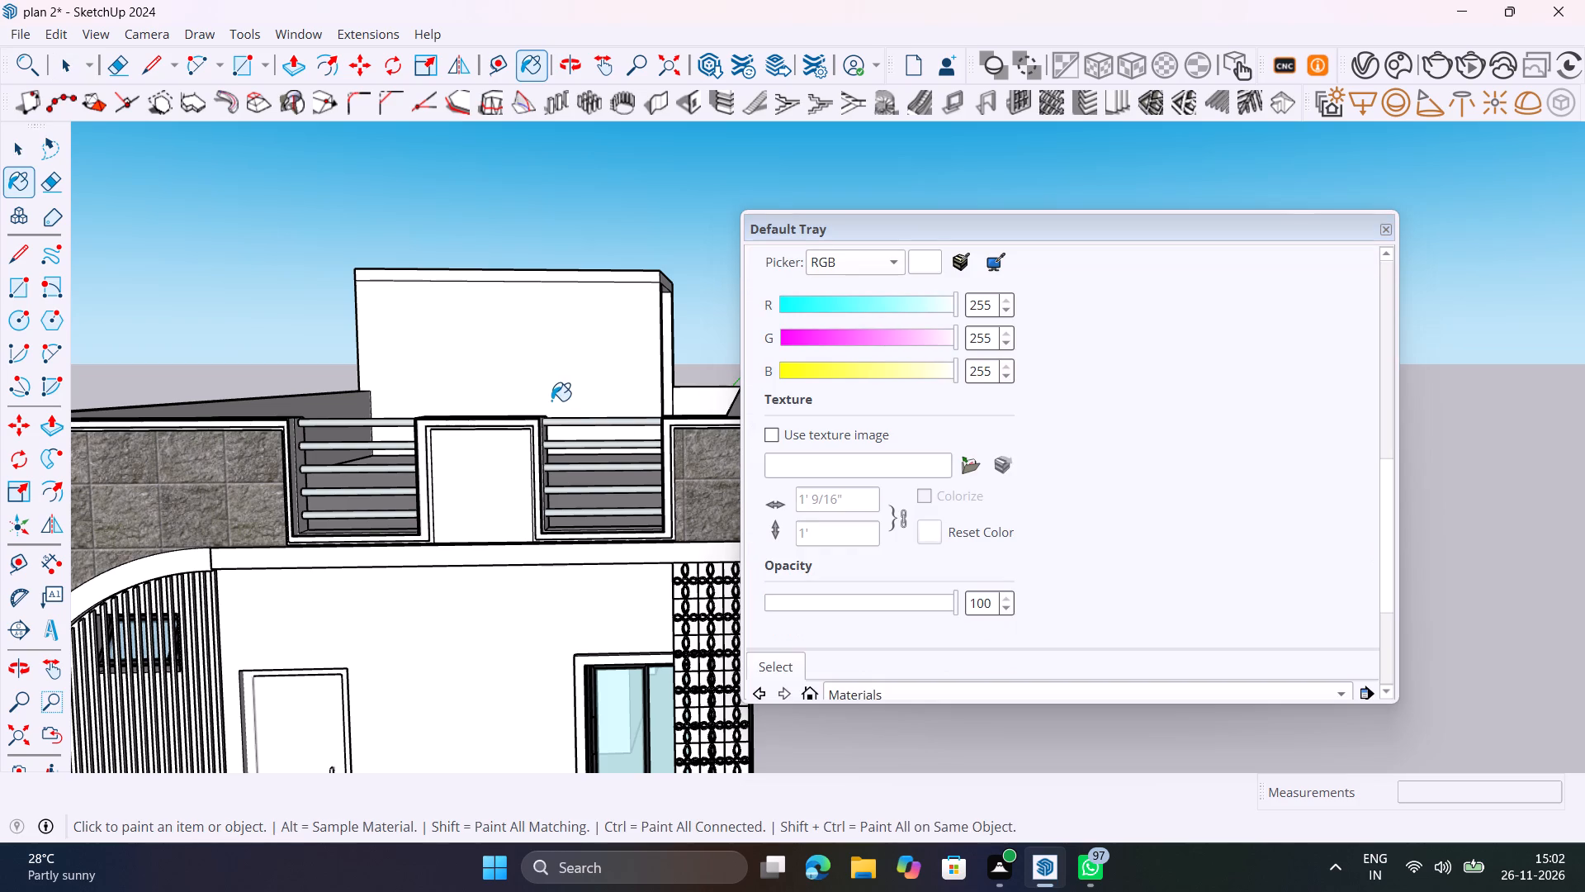
scroll(516, 501, up, 8)
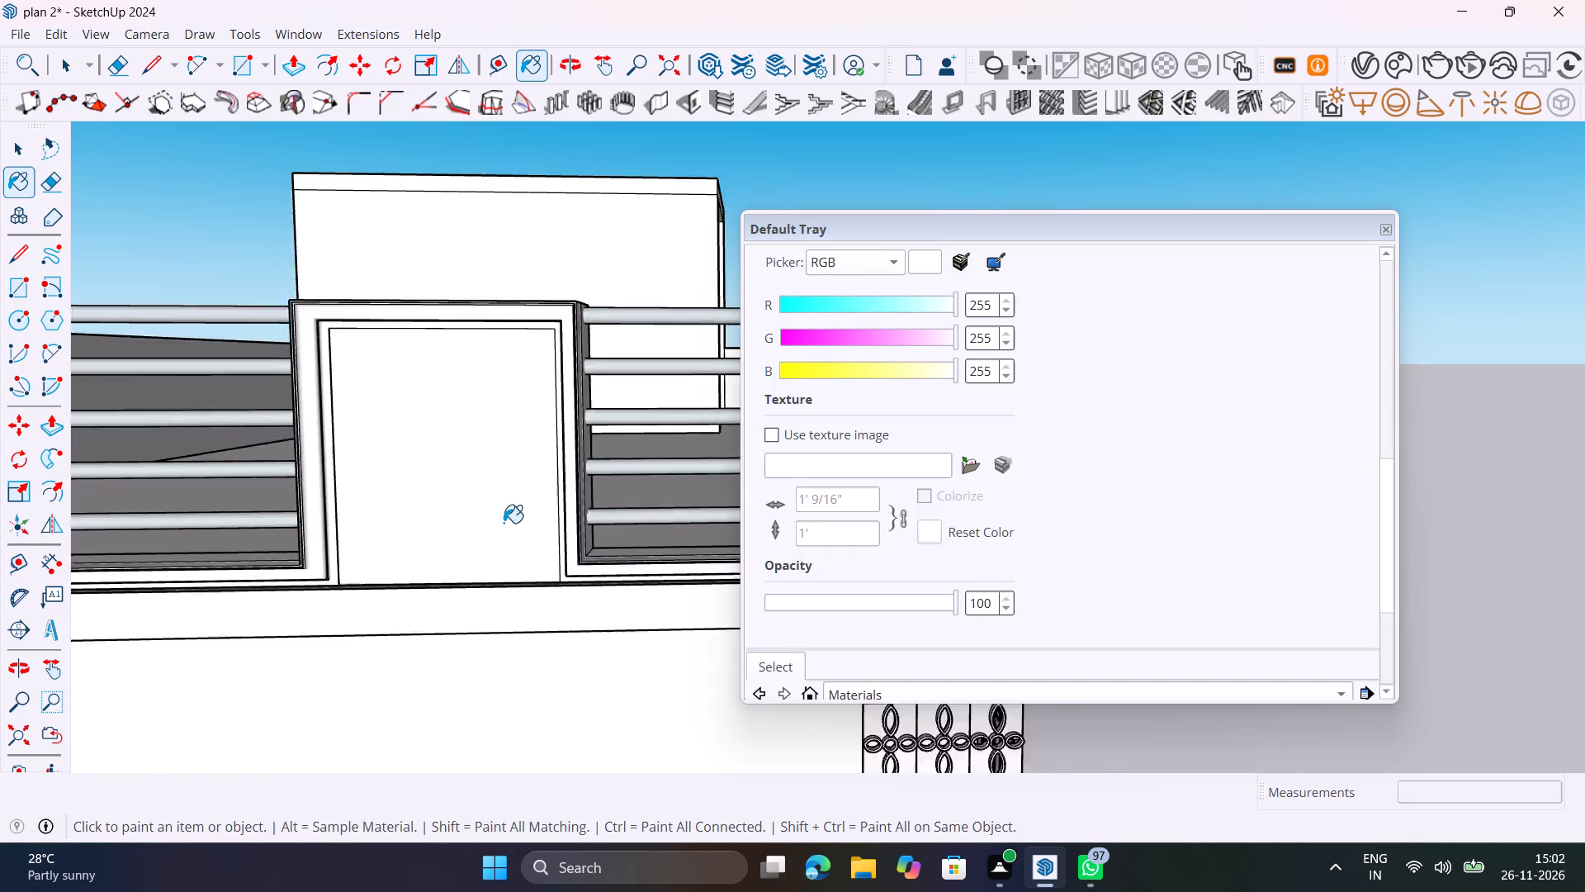
scroll(504, 523, up, 6)
click(501, 523)
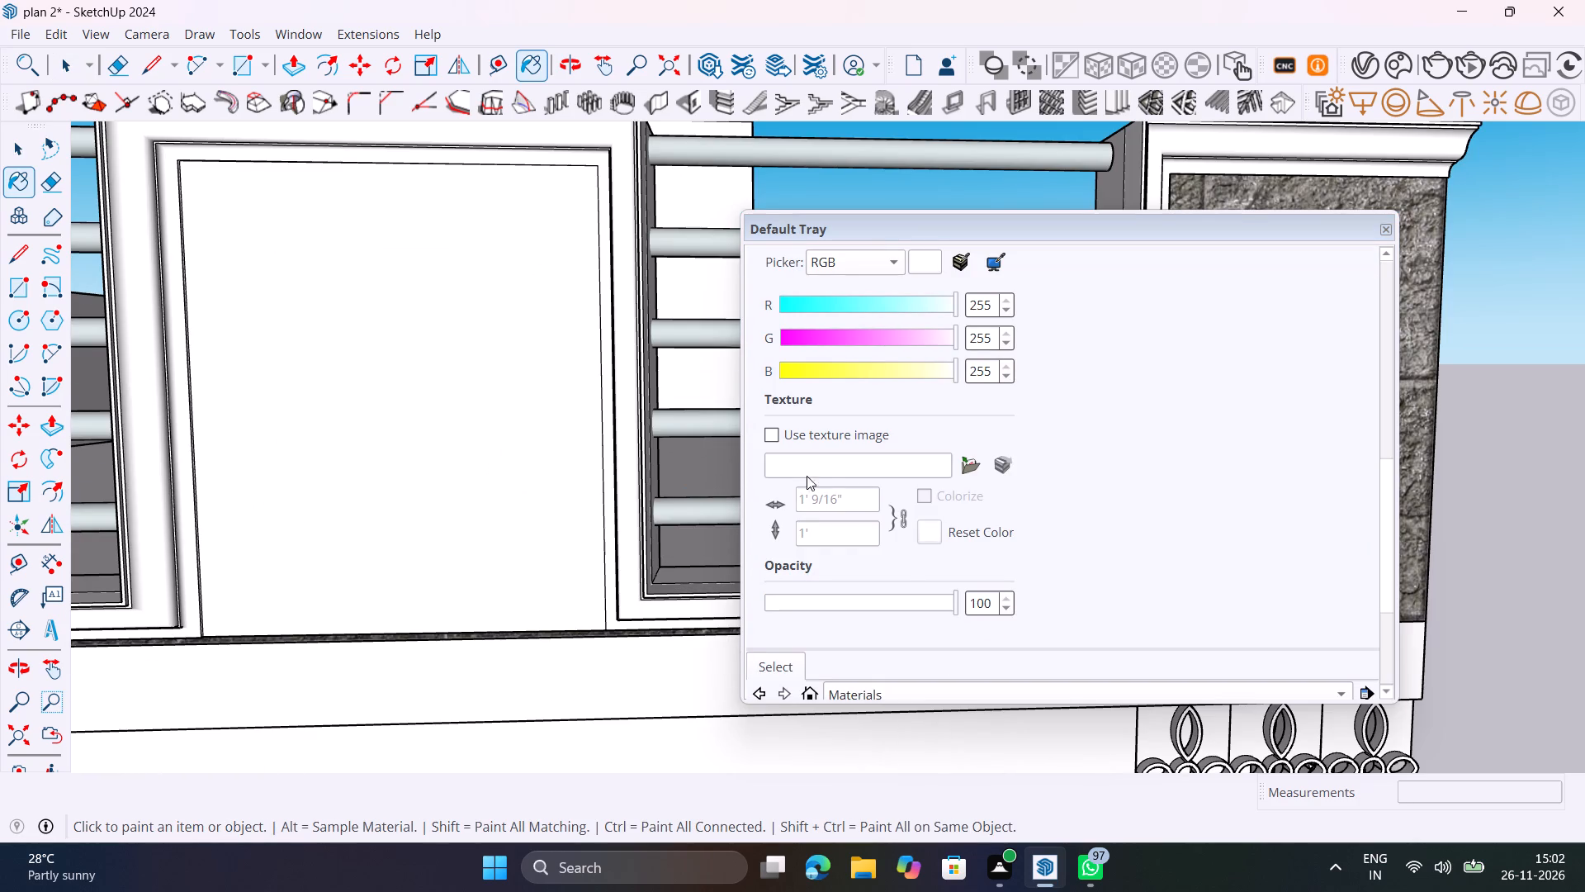
Enable the material's texture image again, using the WhatsApp Image 2026-11-26 at 2.46.51 PM file from Downloads.
click(766, 435)
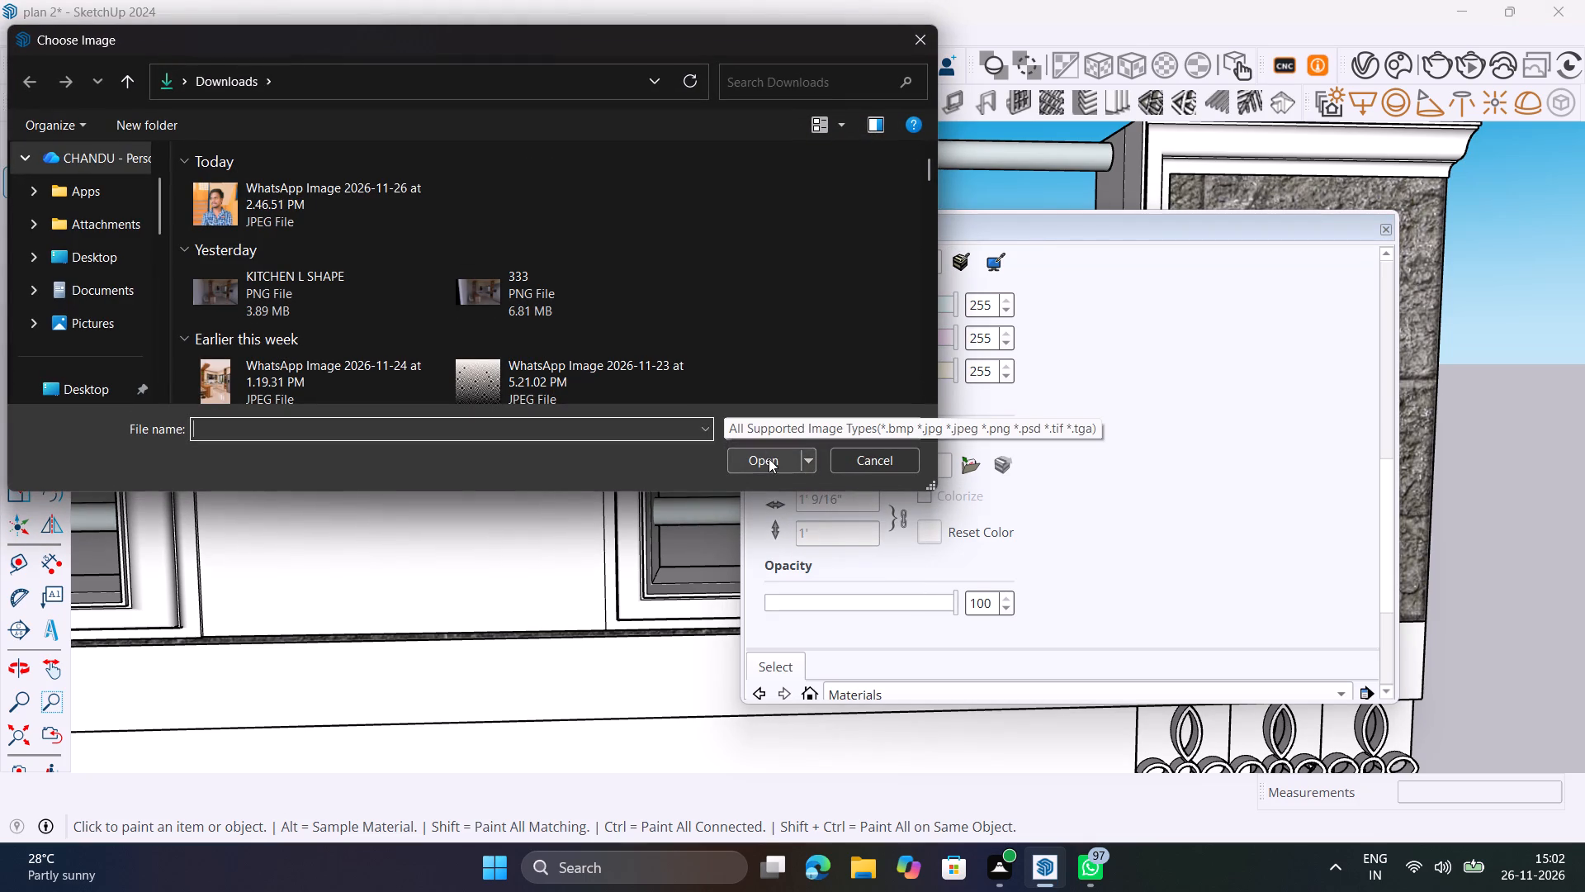
click(769, 458)
click(219, 211)
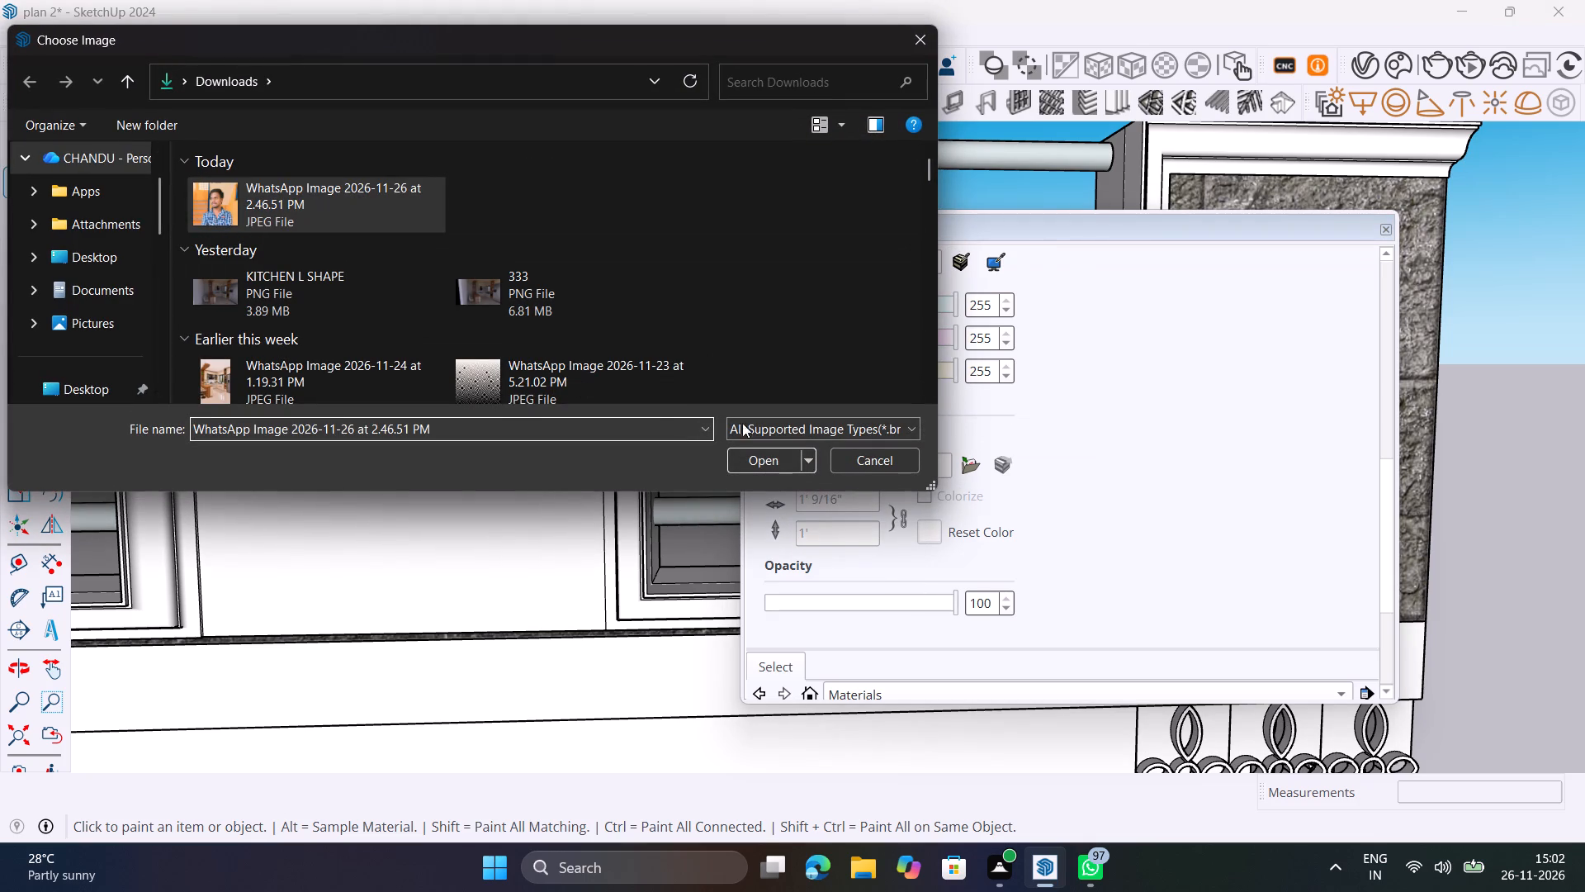
click(778, 456)
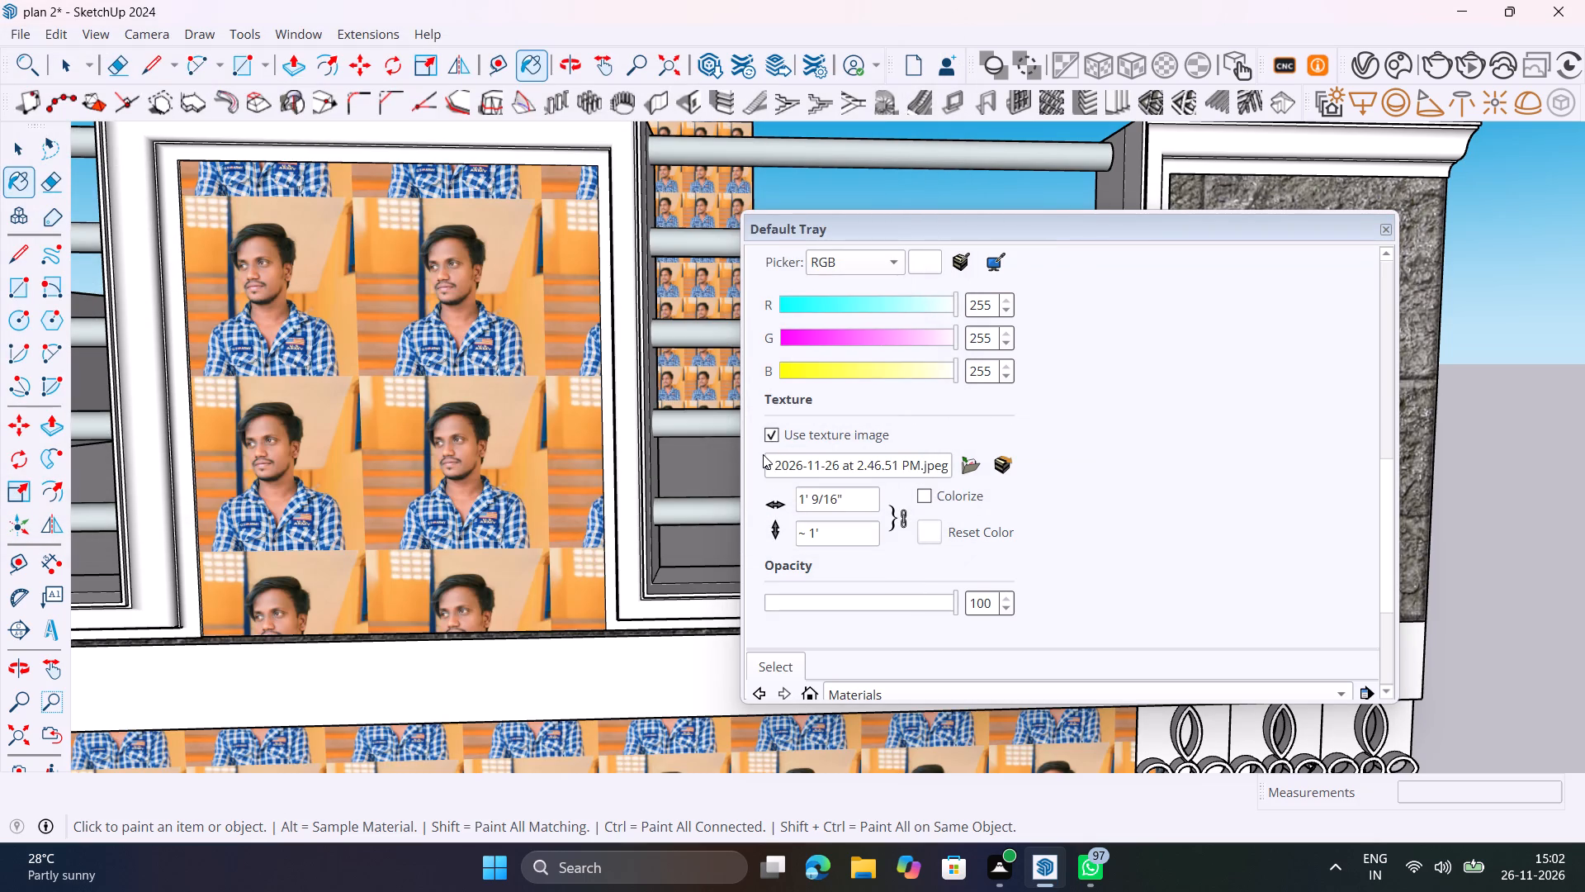
Open the panel's texture image in the external photo viewer and close it again.
key(space)
right_click(444, 496)
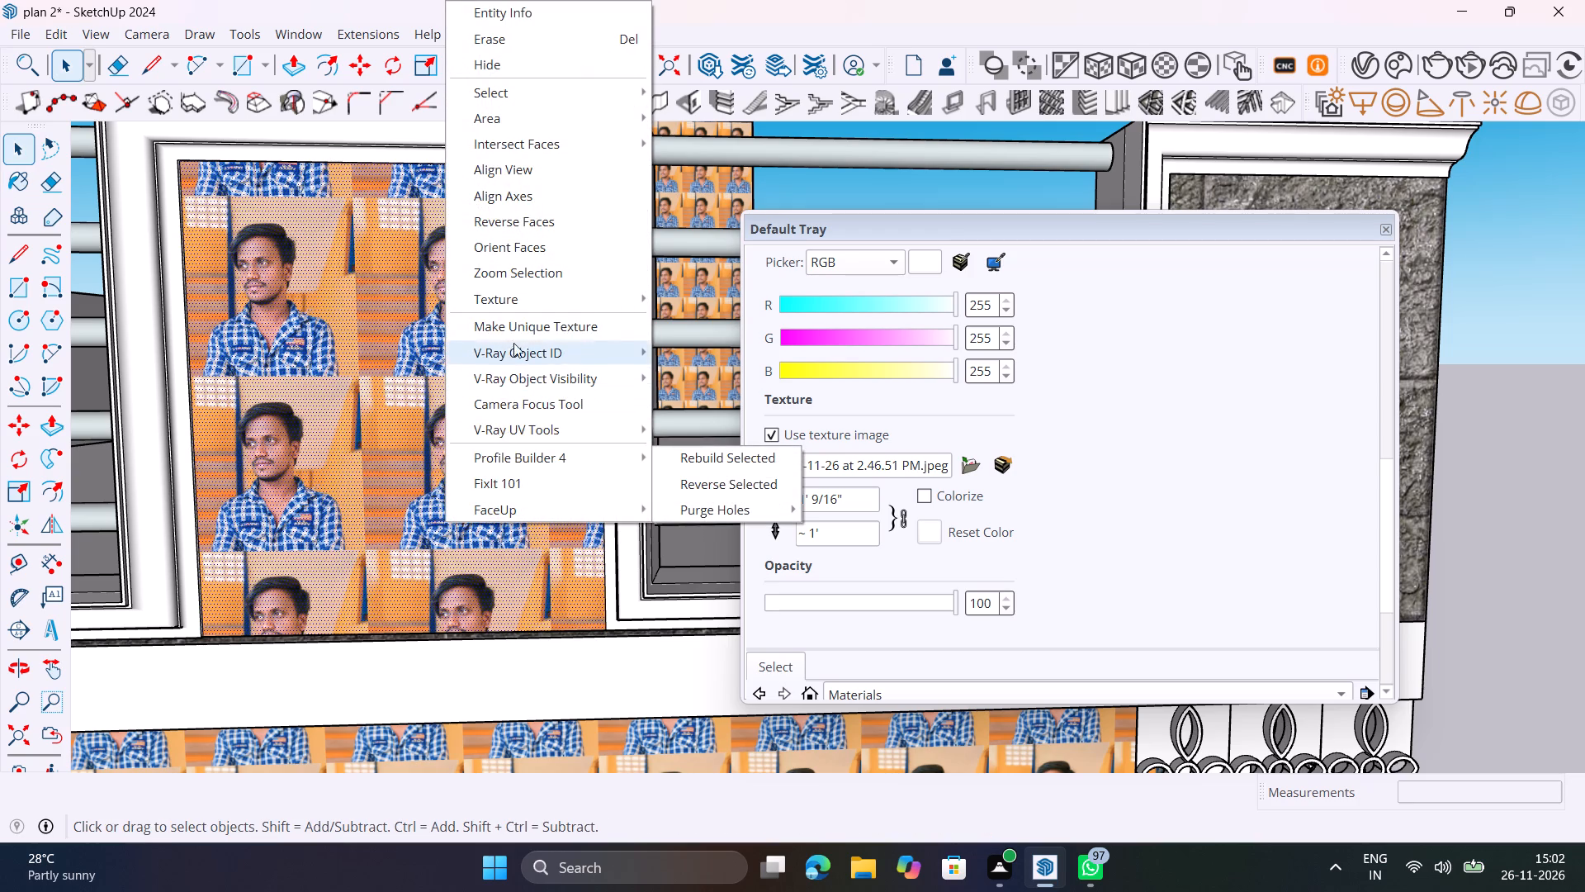
click(528, 304)
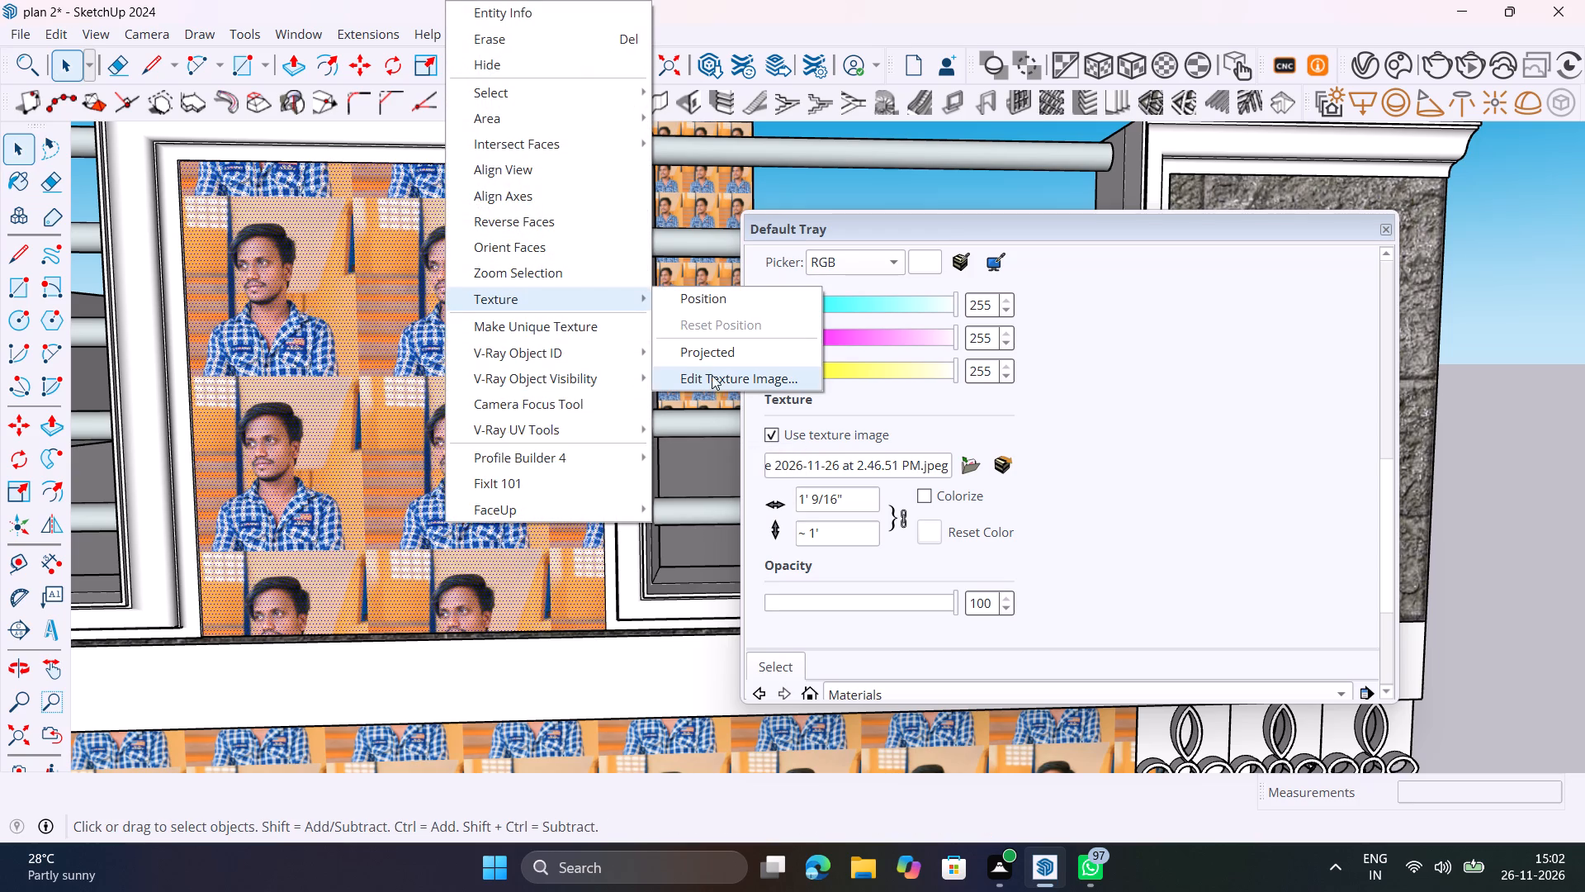
click(722, 375)
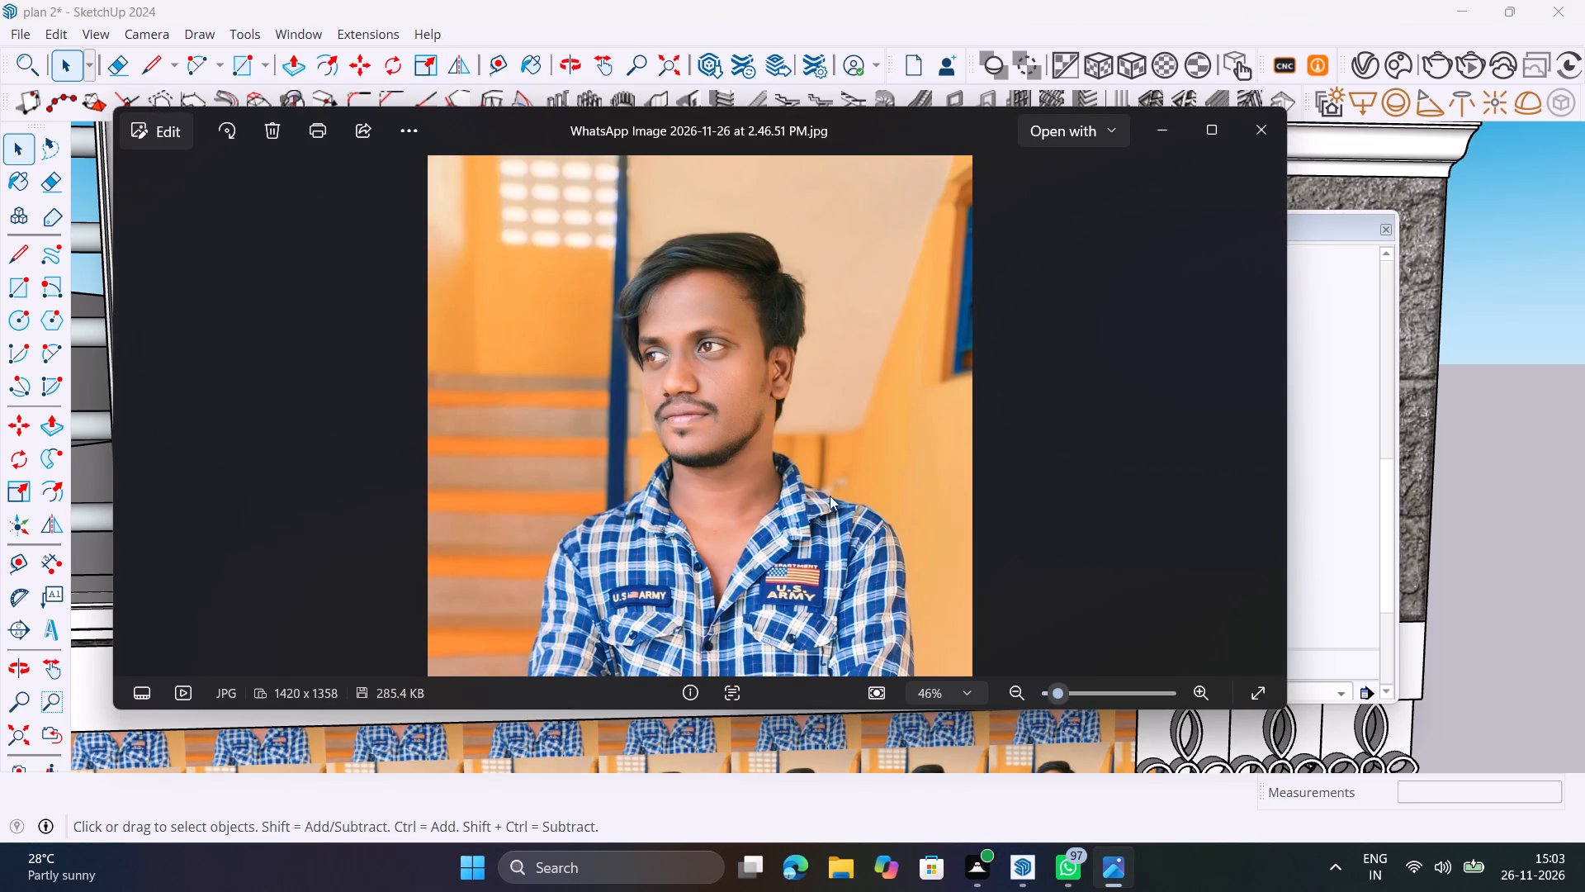
click(1256, 126)
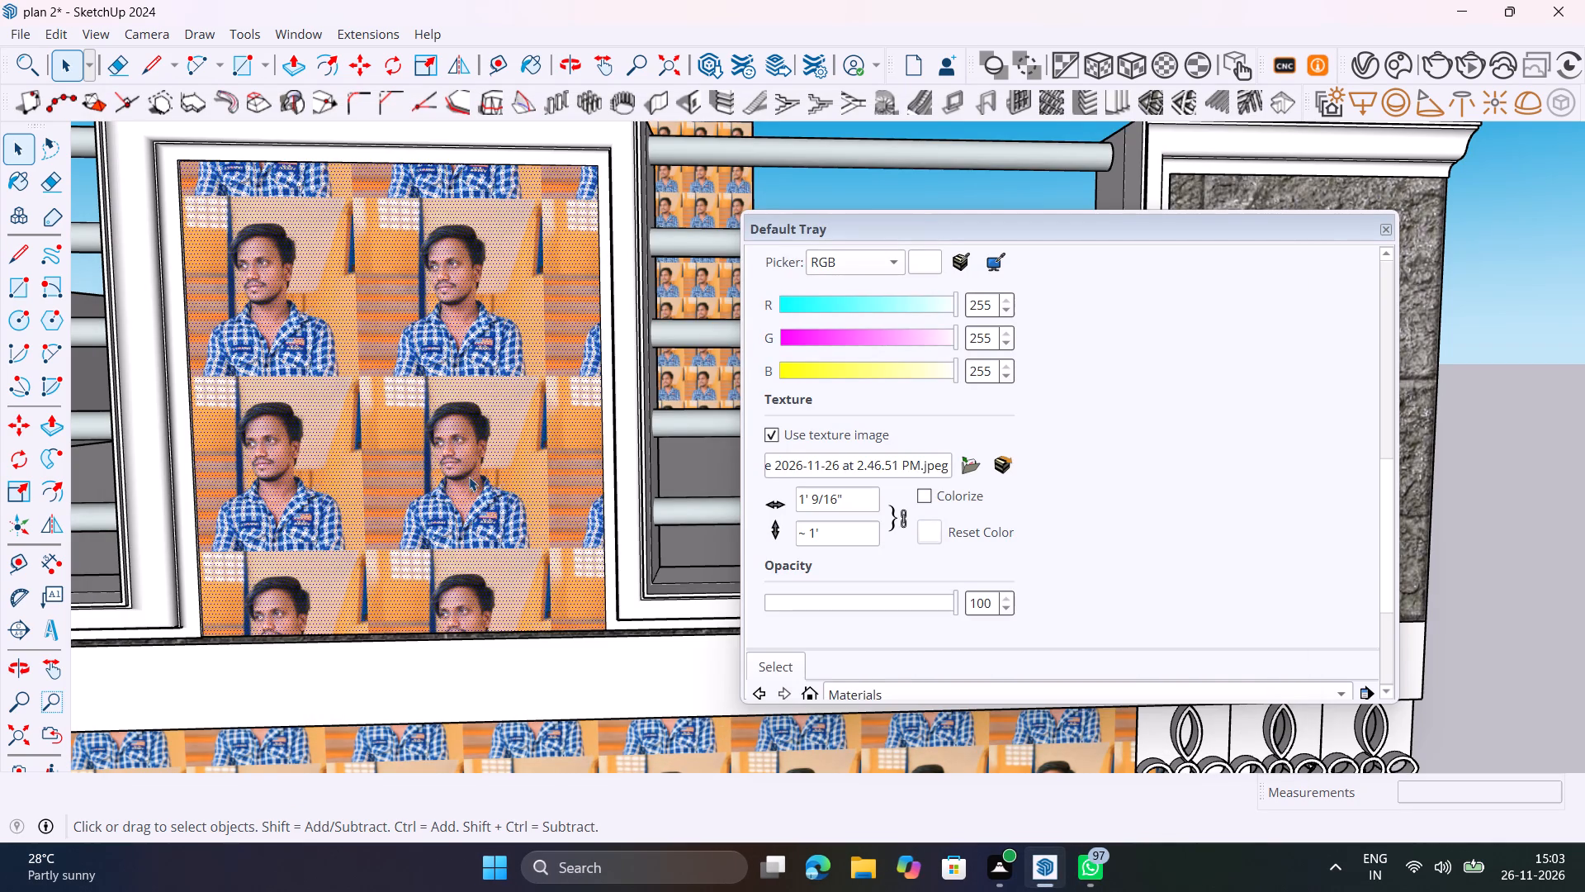
Make the photo texture on the parapet panel a projected texture.
right_click(466, 467)
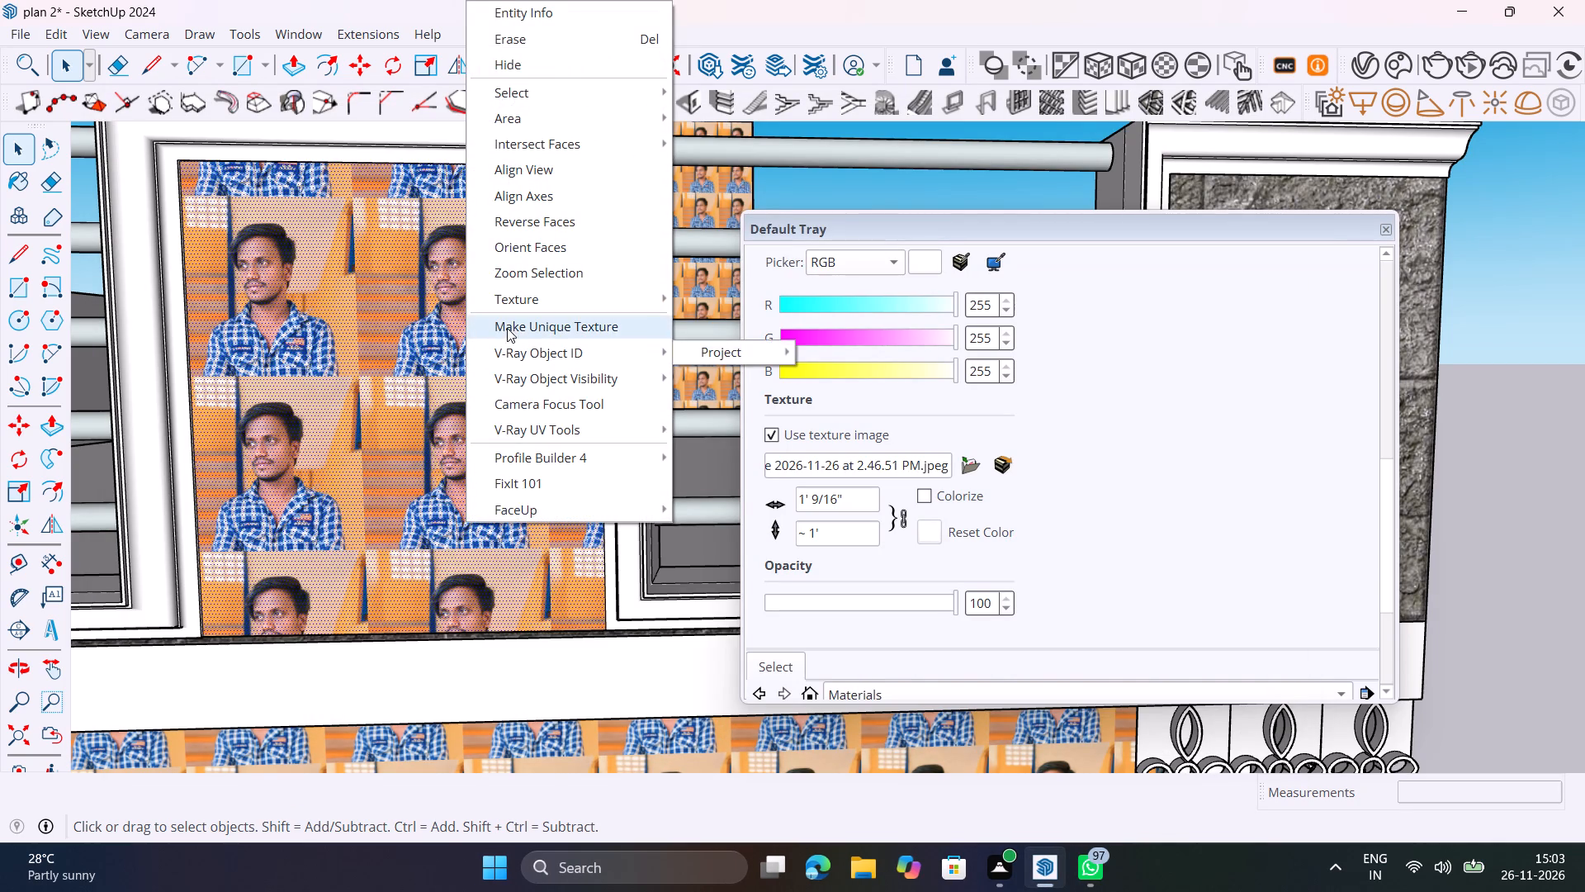
click(549, 296)
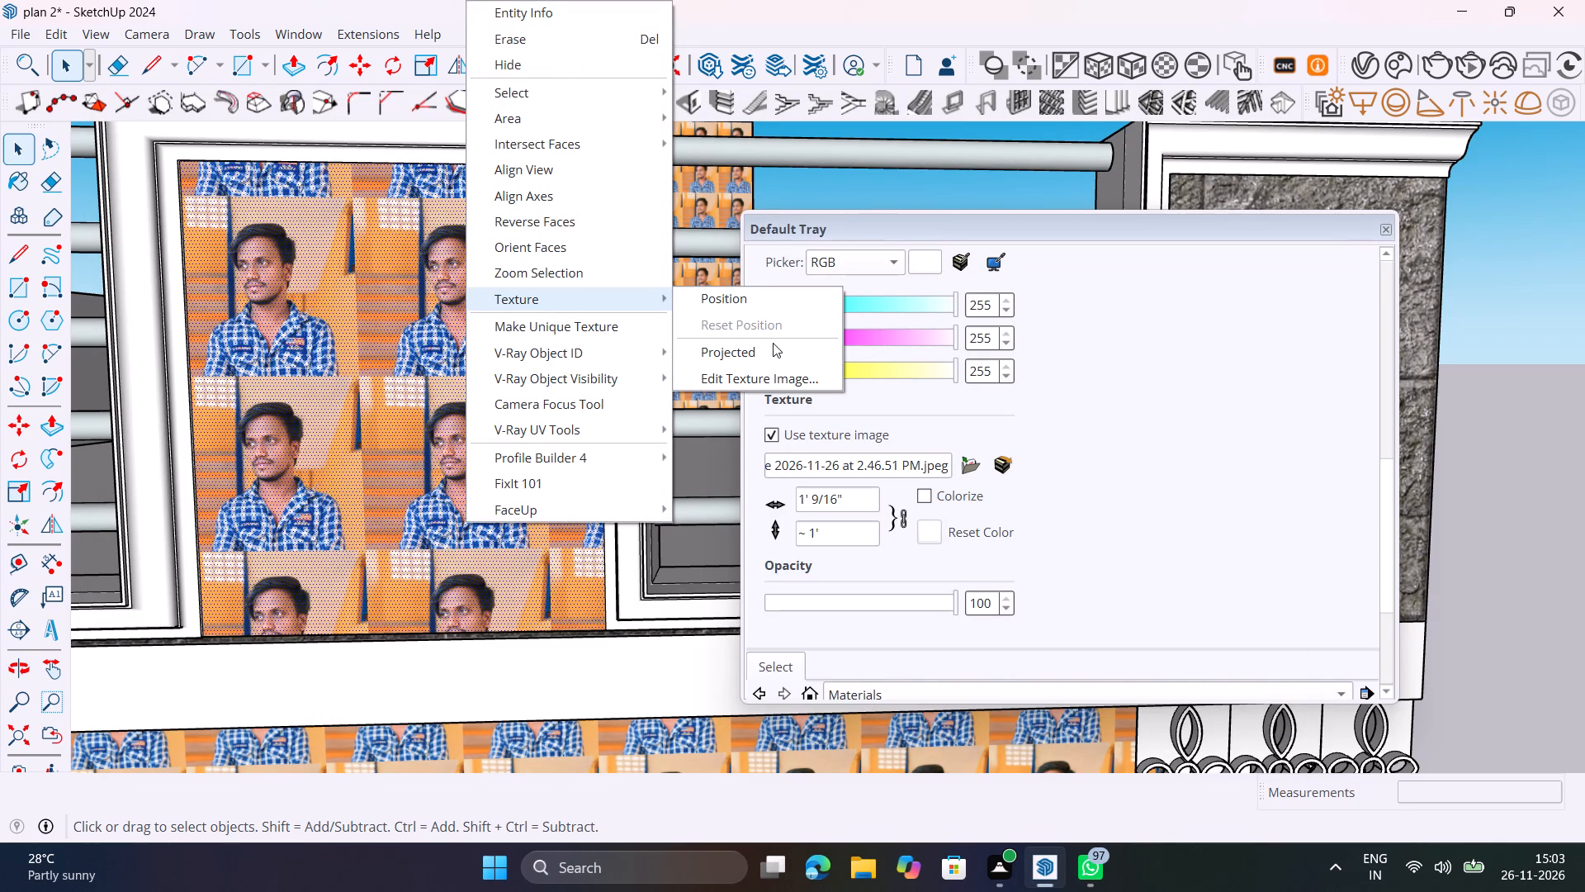
click(774, 349)
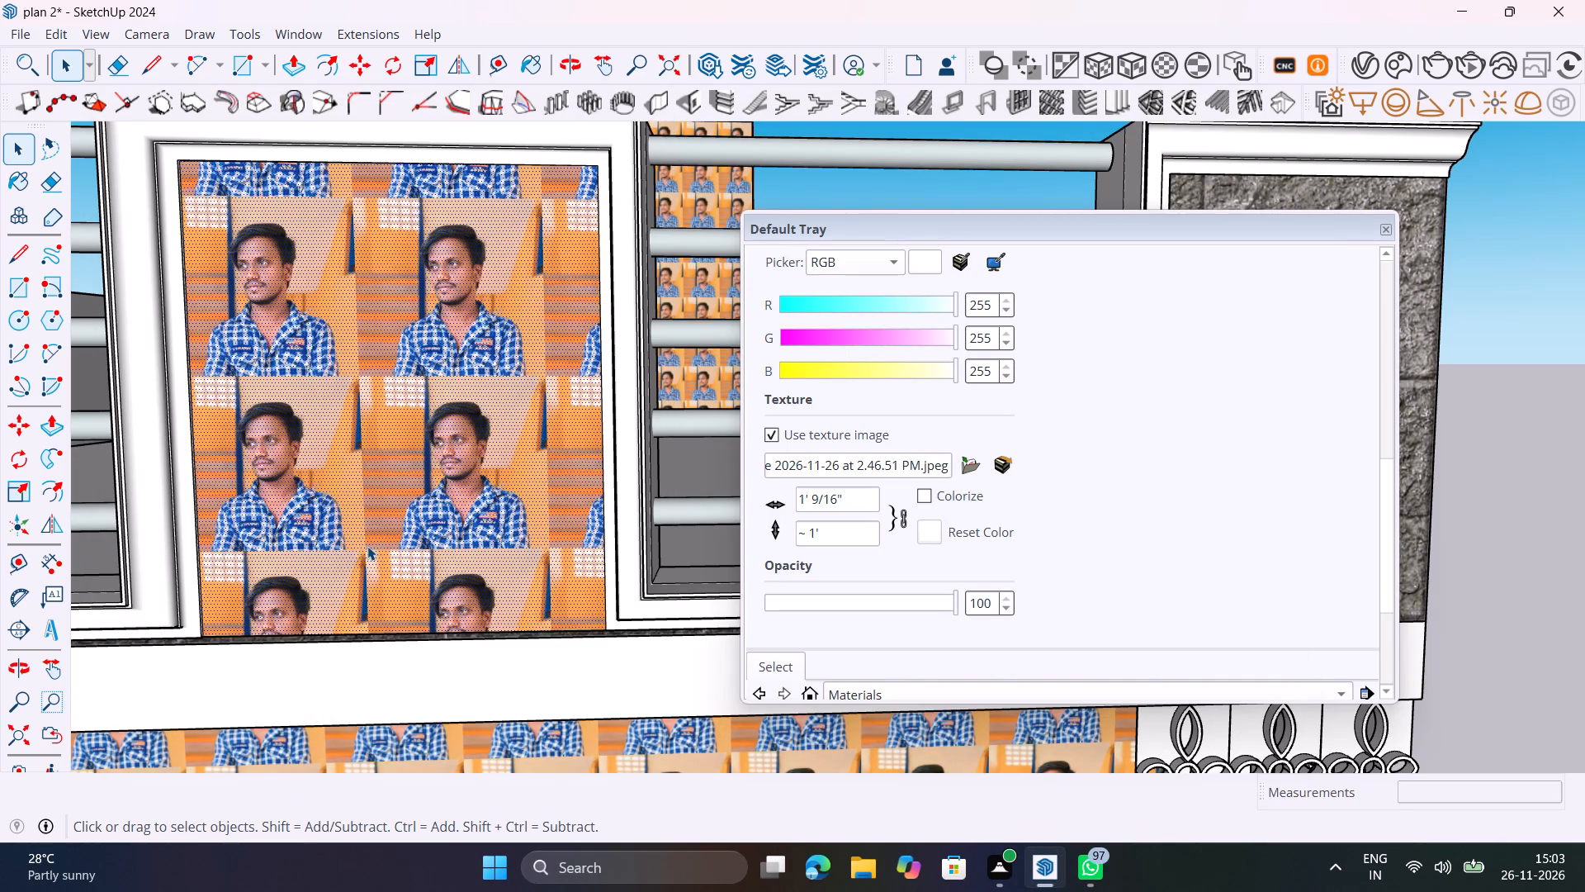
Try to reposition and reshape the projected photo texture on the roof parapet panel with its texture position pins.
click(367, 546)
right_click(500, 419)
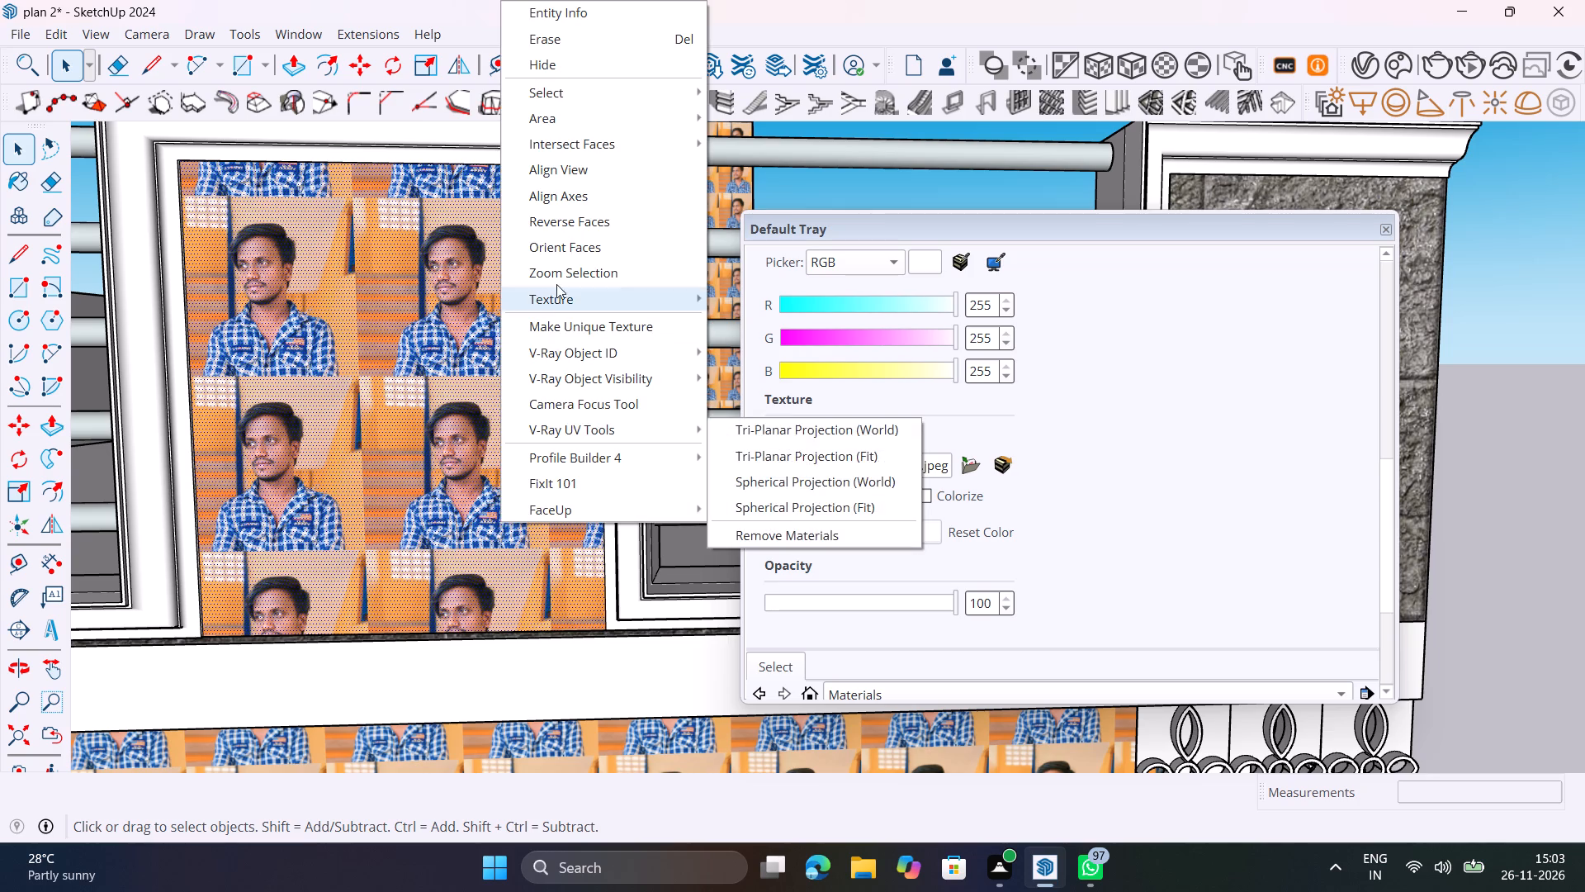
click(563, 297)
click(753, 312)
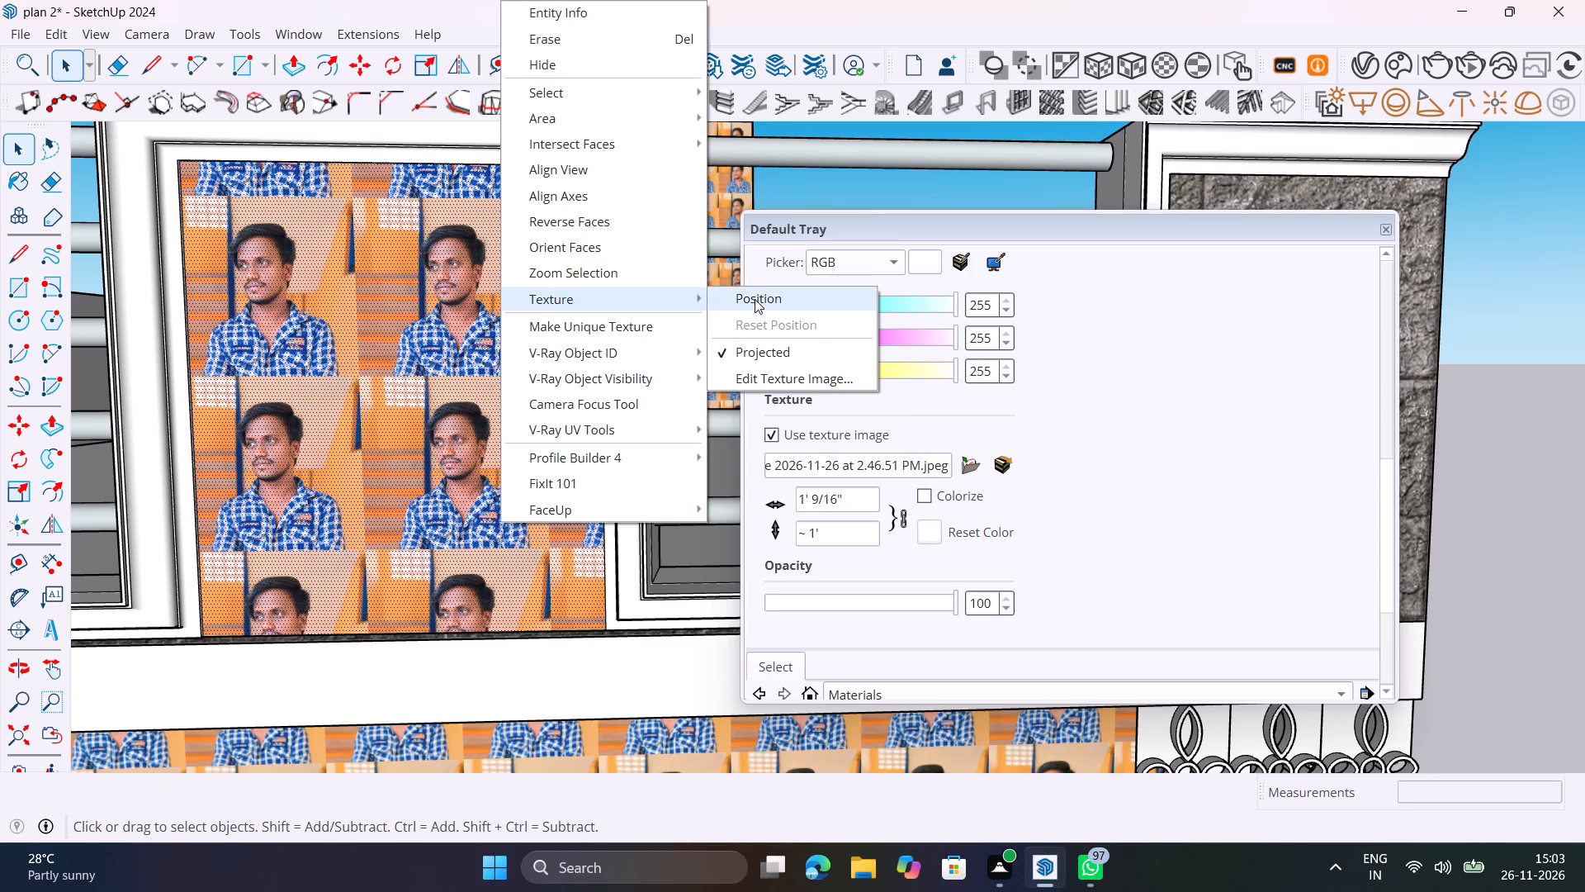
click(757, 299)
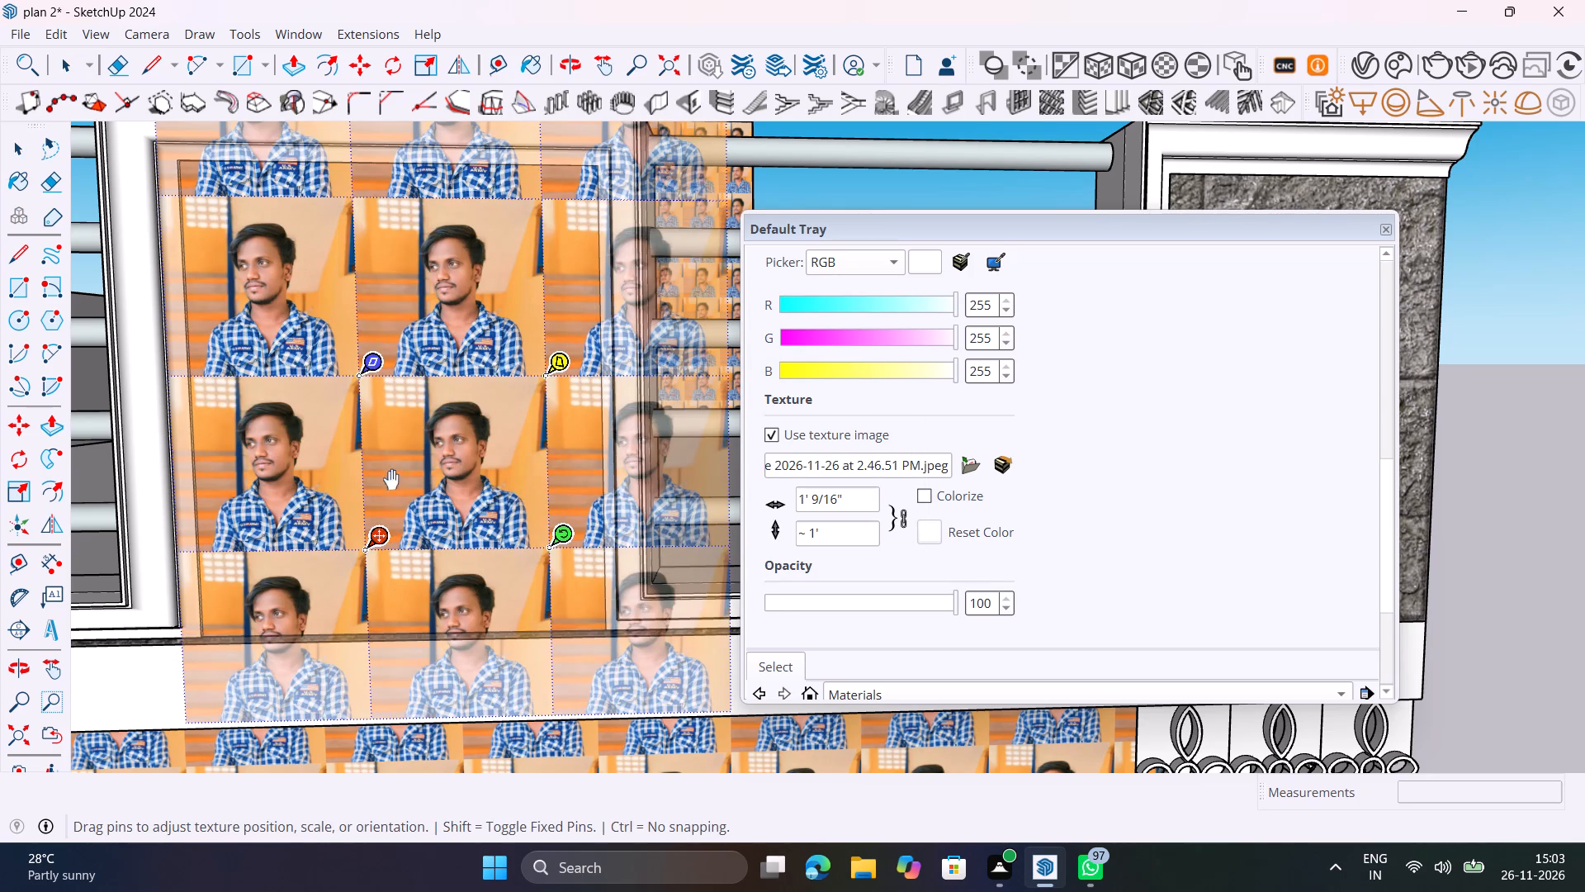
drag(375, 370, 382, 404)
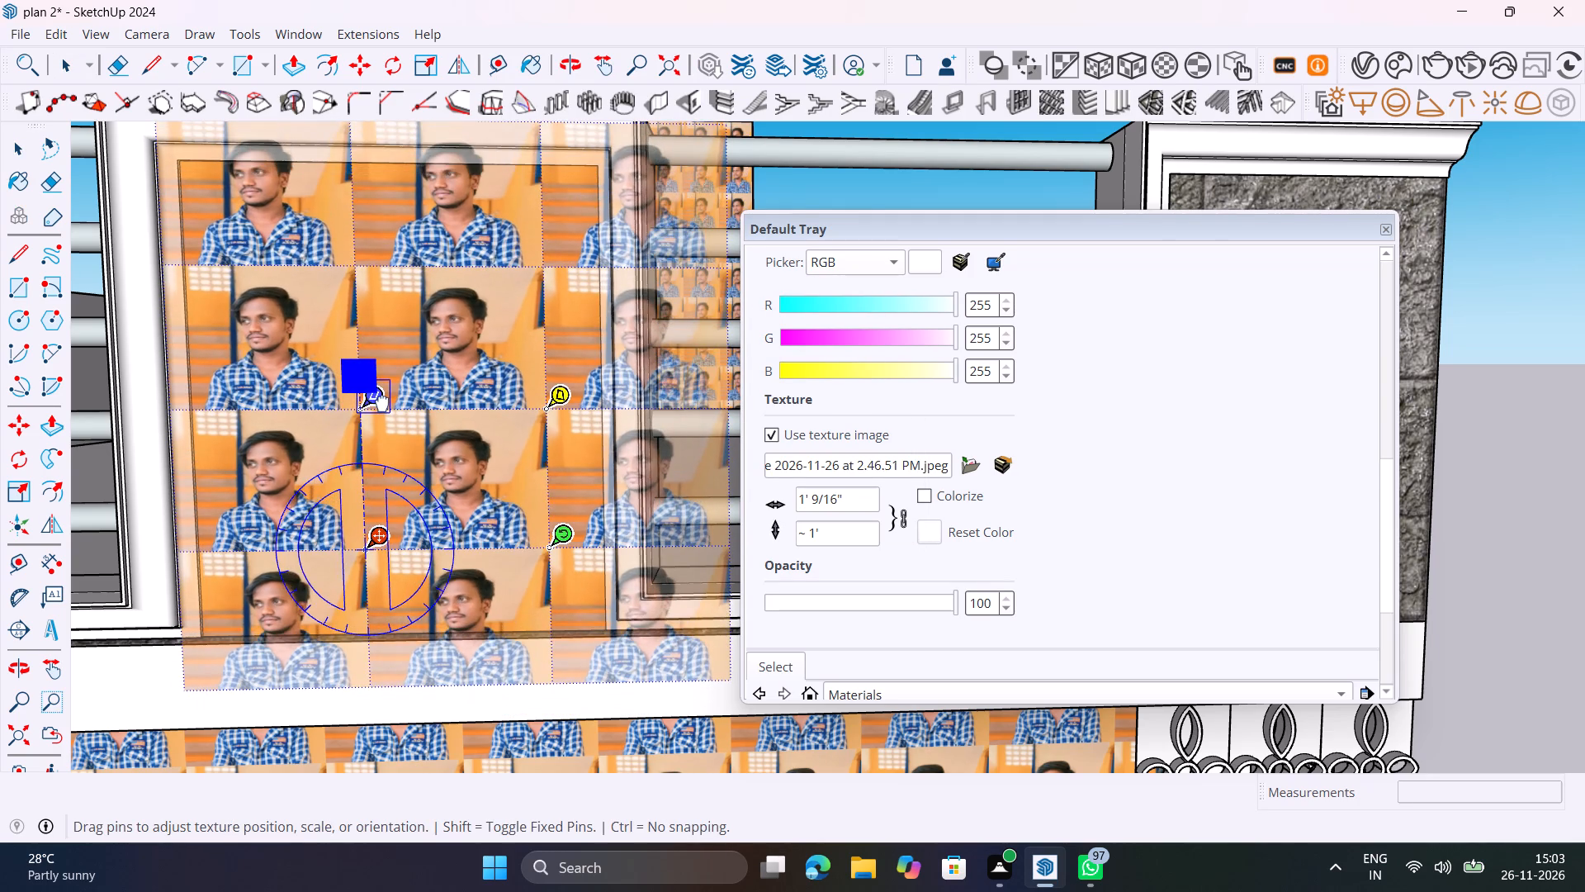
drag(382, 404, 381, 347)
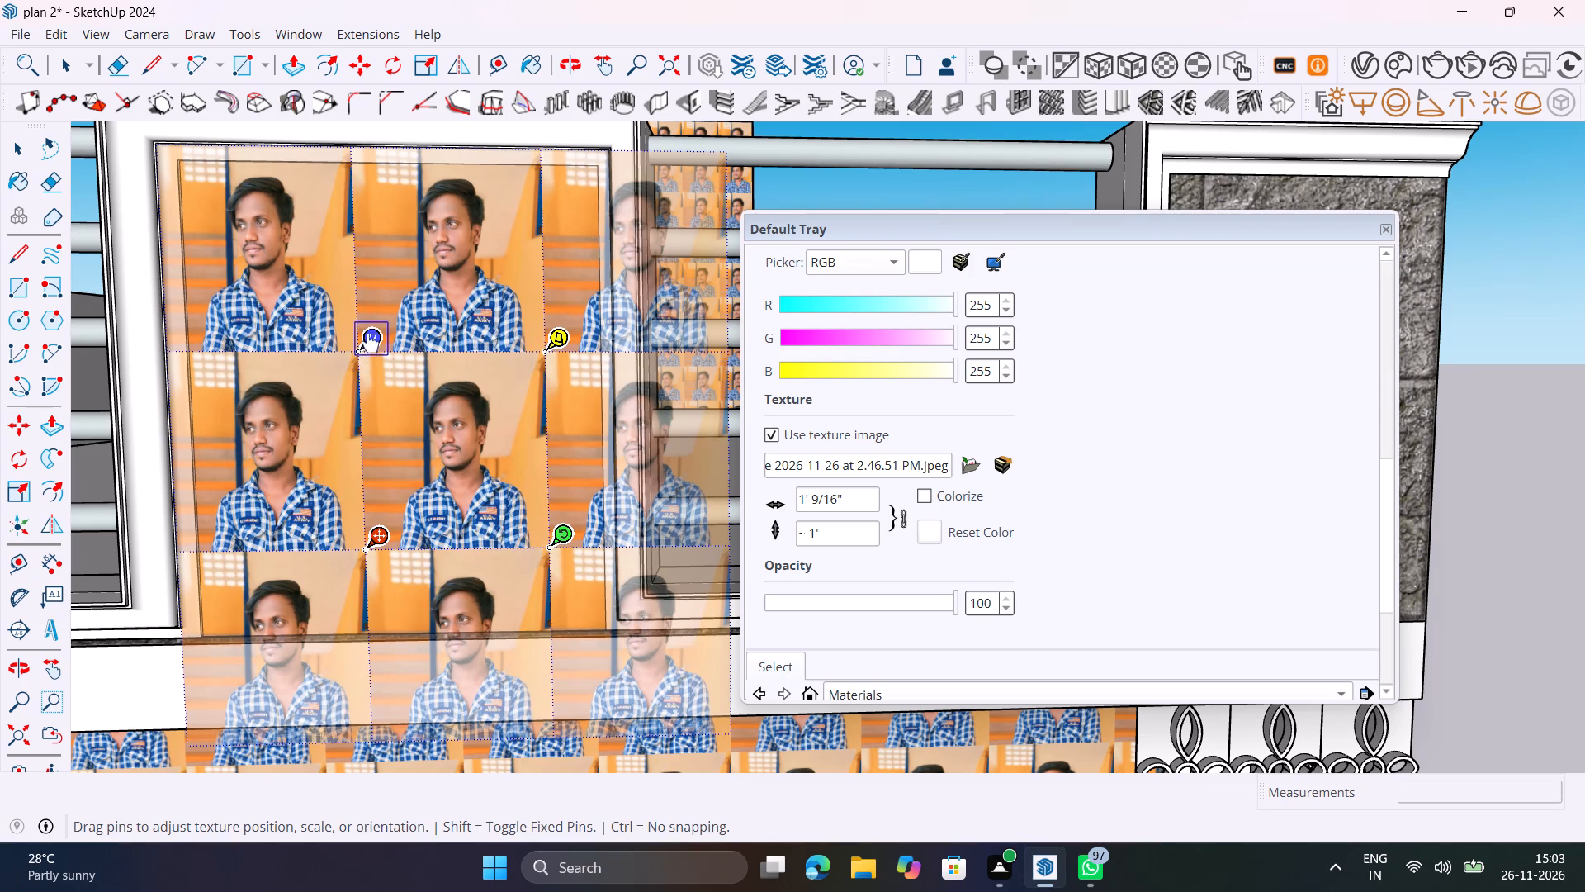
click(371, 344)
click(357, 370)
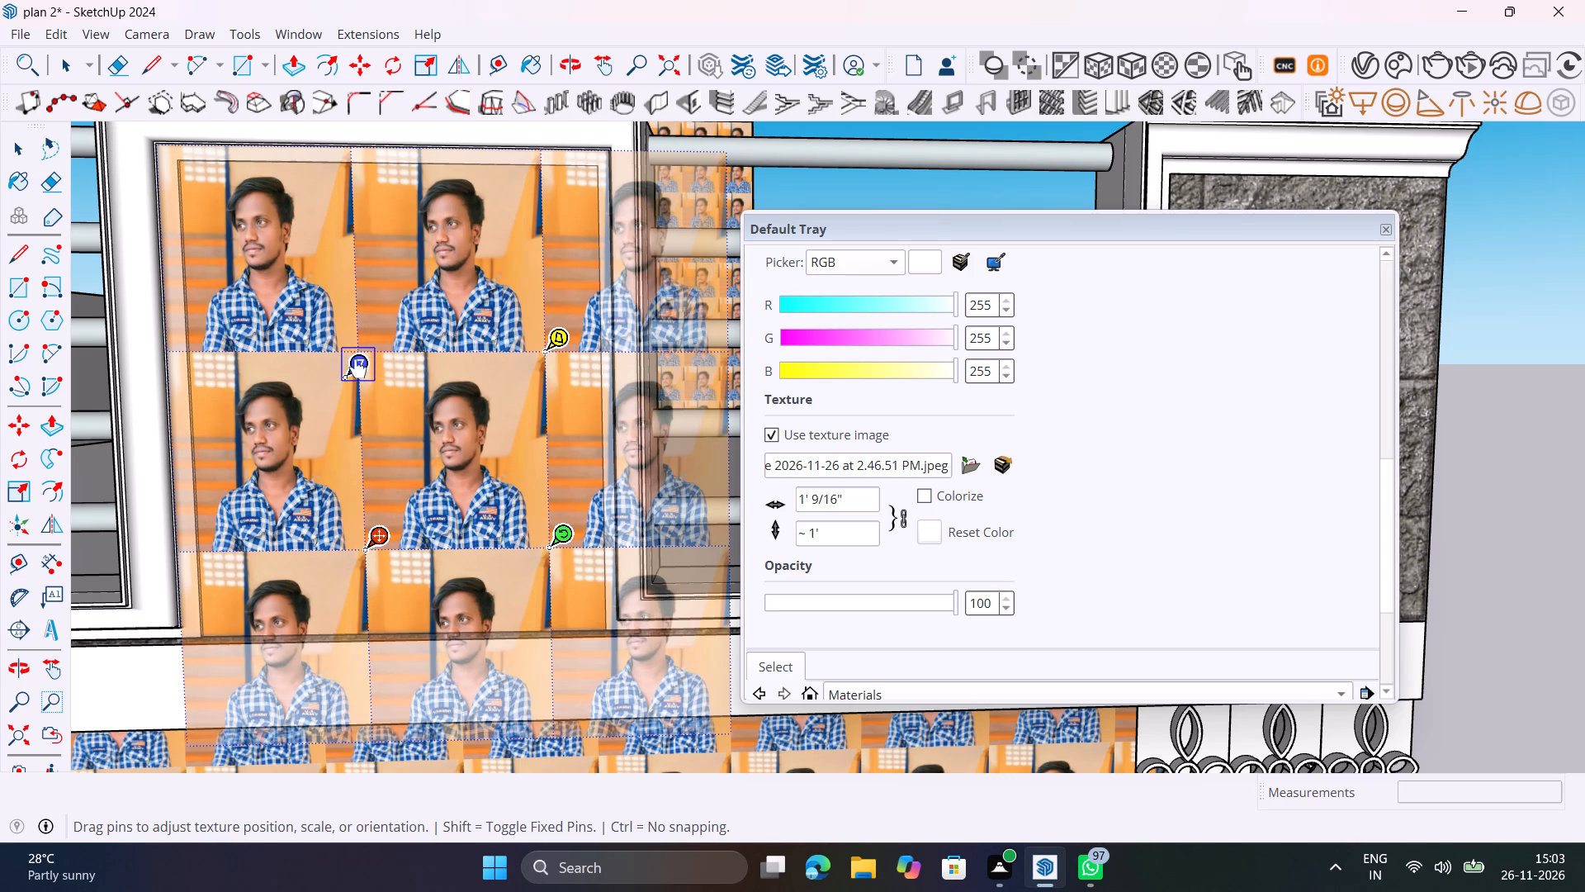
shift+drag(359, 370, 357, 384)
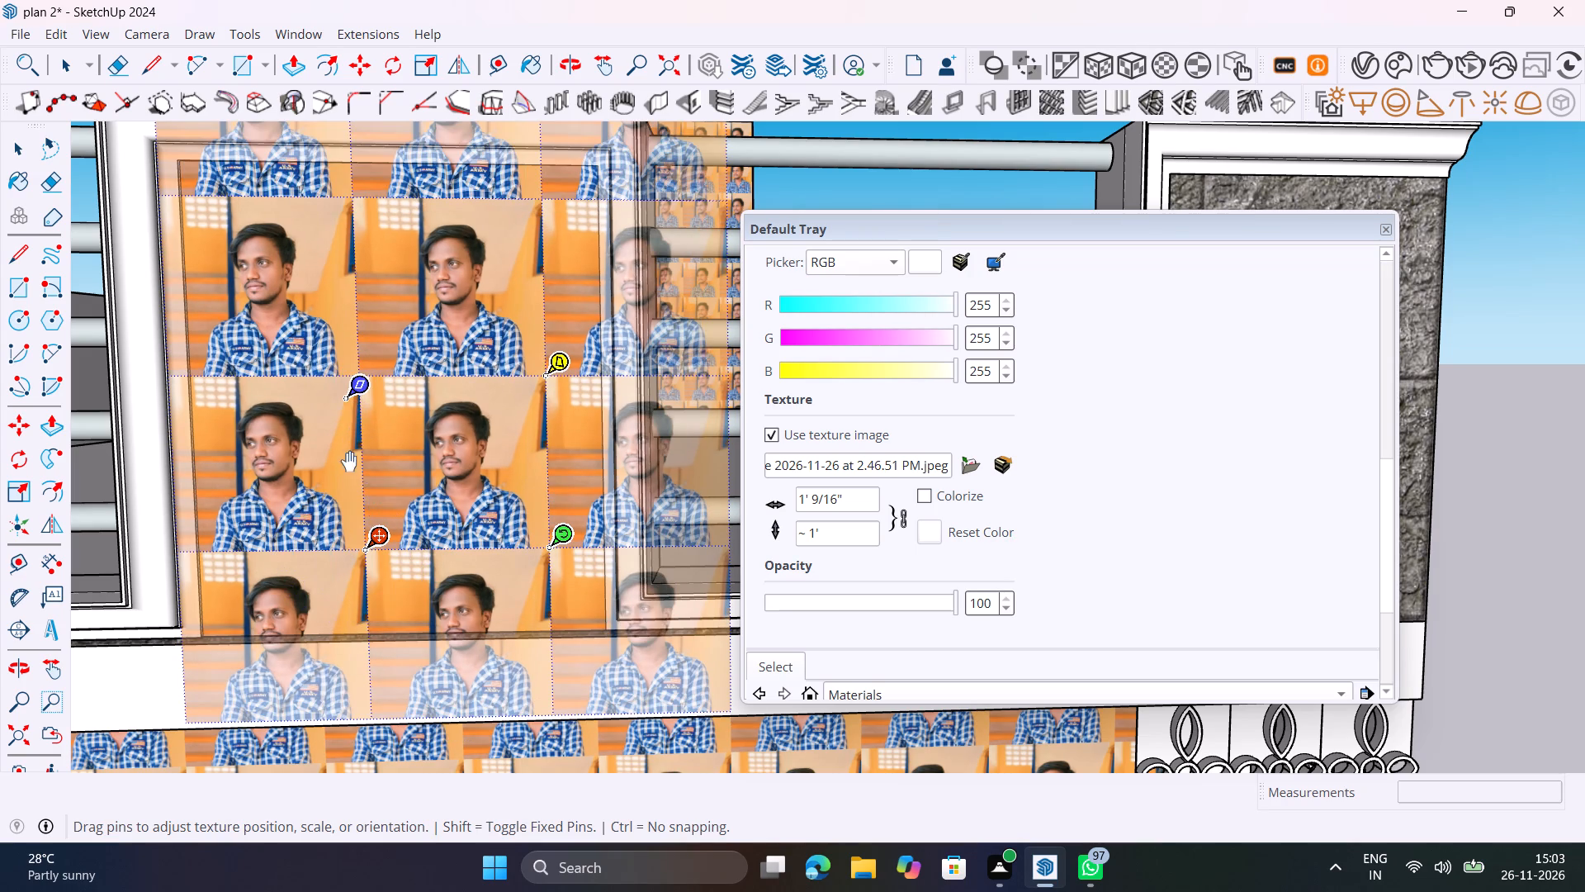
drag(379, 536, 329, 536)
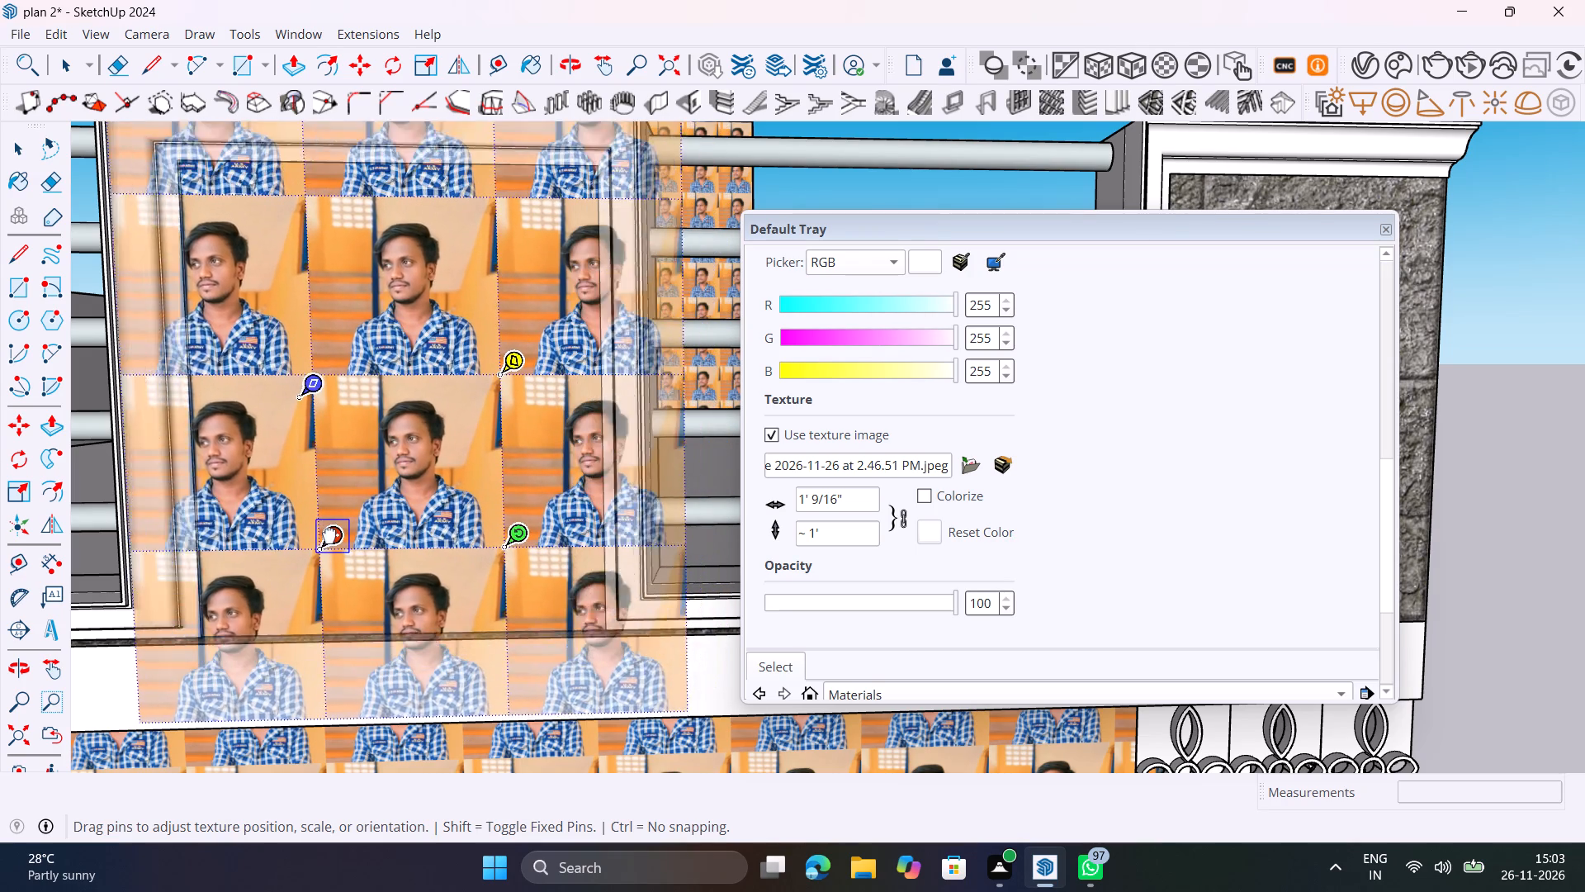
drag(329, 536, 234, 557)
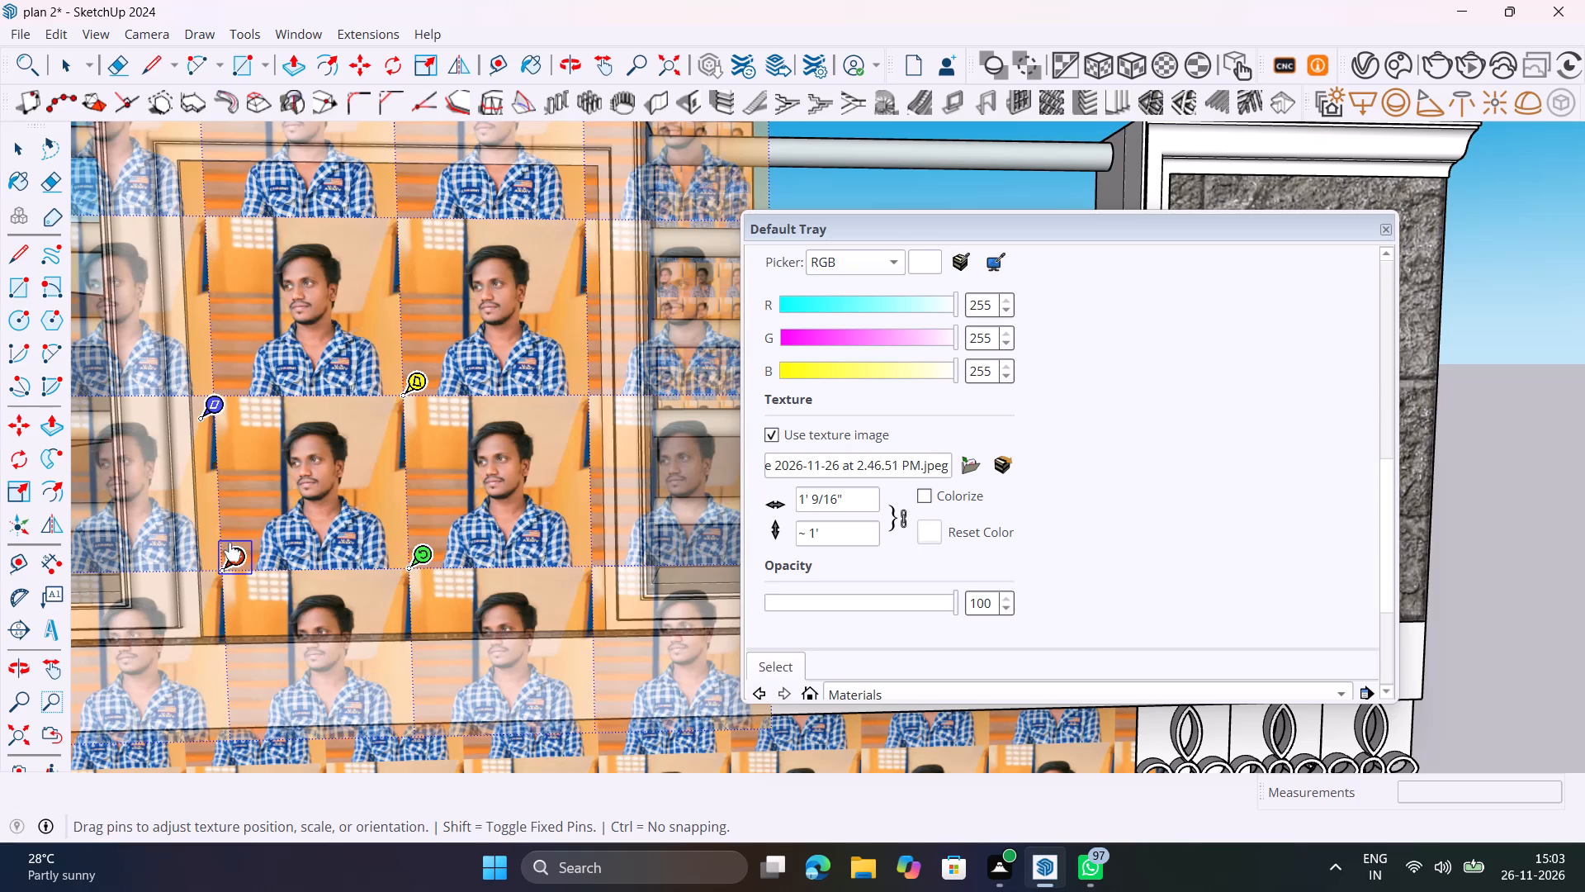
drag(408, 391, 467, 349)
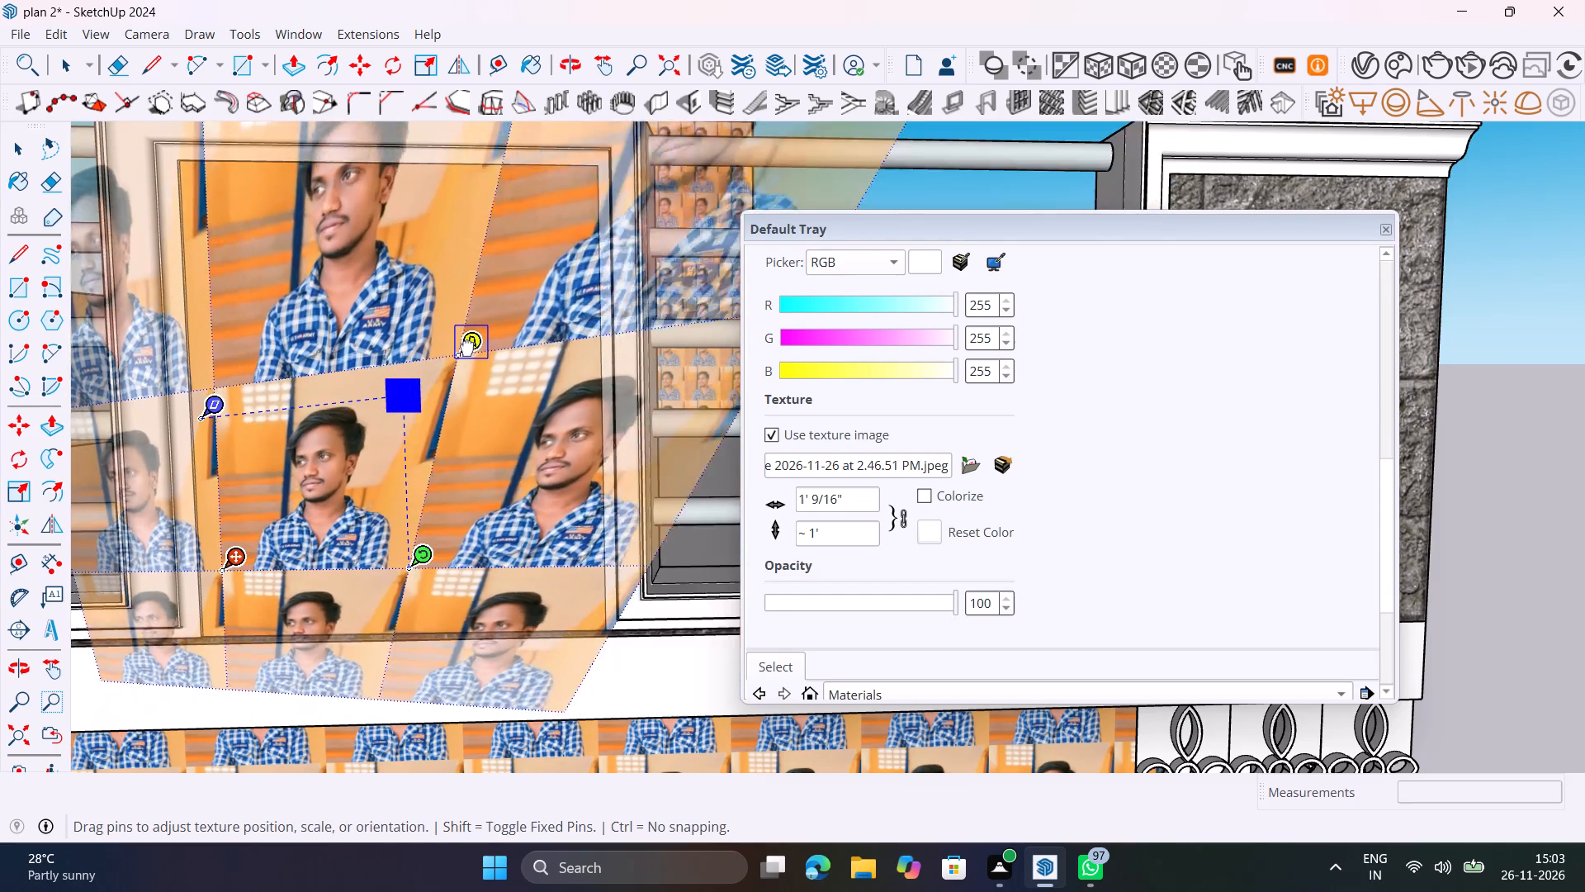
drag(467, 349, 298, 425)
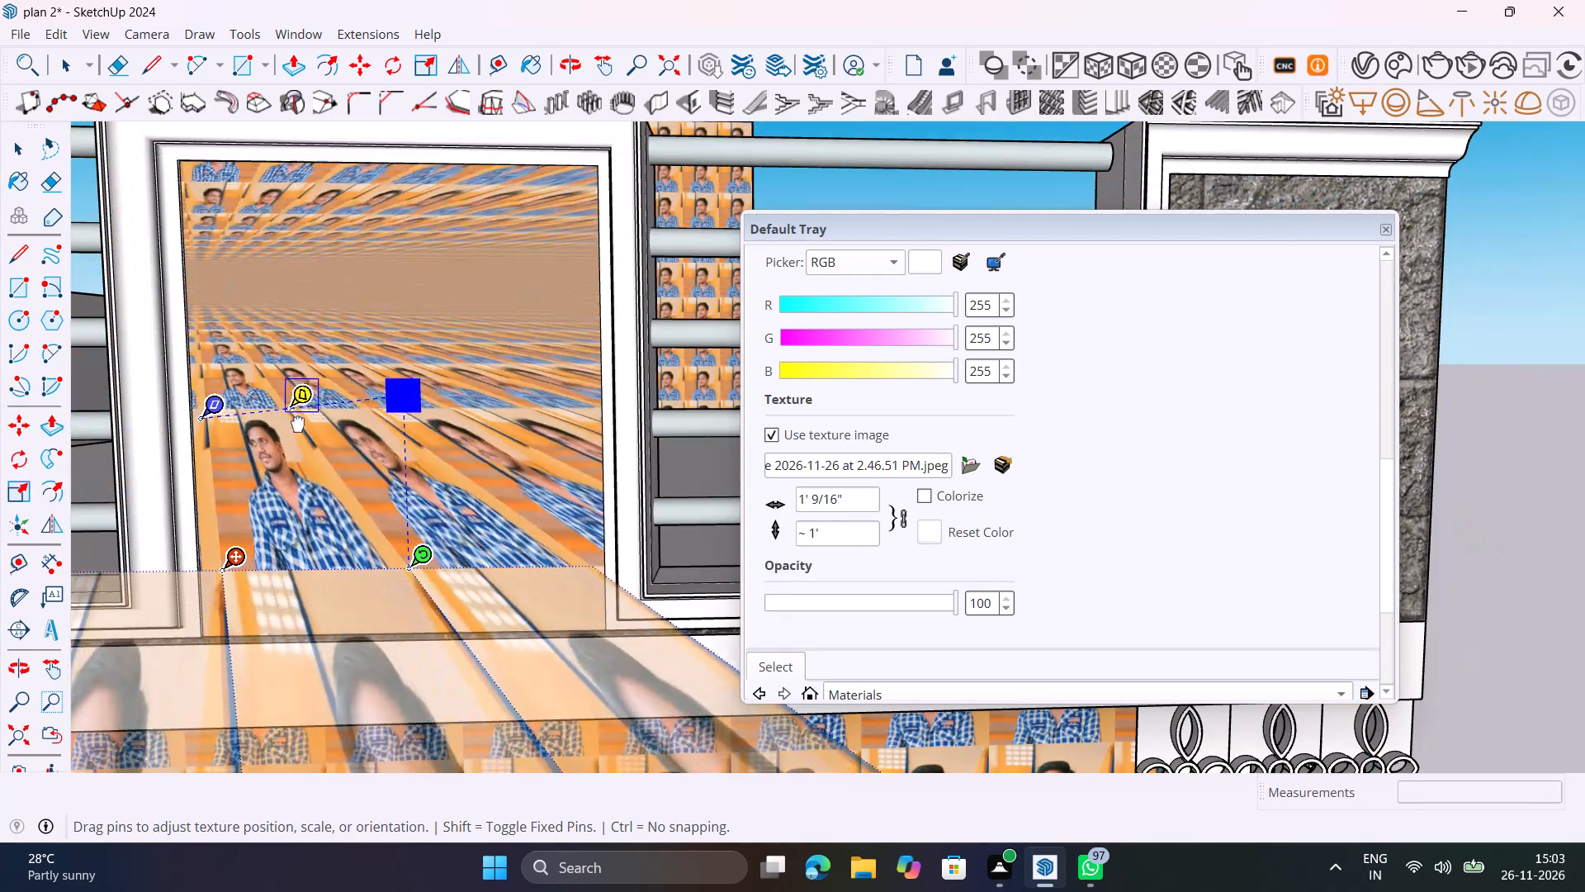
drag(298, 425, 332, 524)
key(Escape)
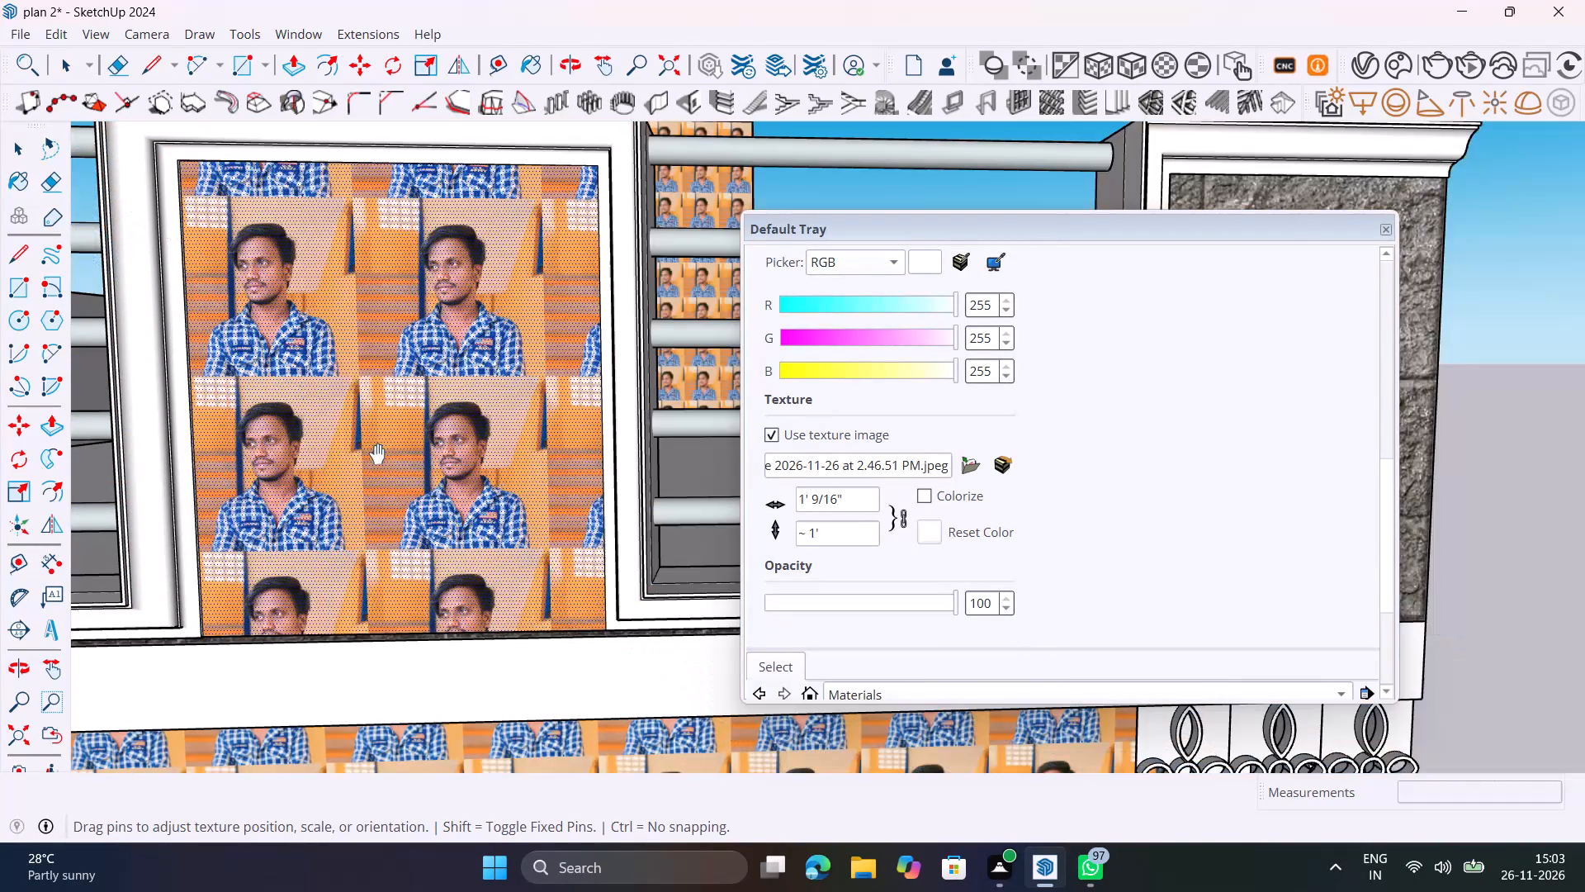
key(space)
Close the Default Tray, undo the recent photo texture changes on the roof parapet panel, and clear the selection.
click(1391, 231)
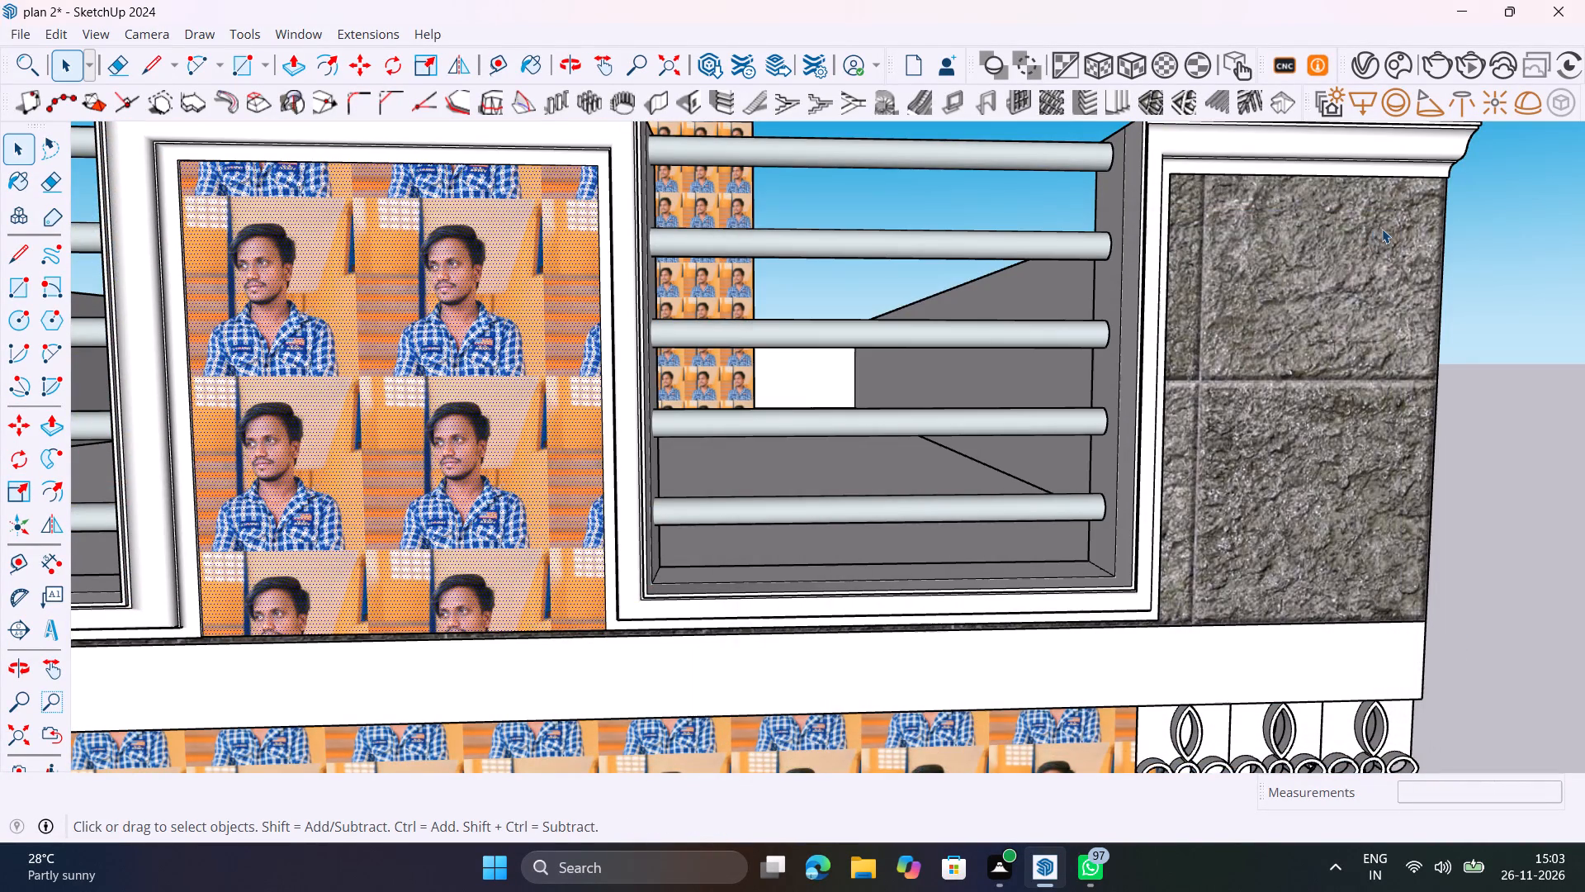
key(ctrl+z)
key(ctrl+z)
key(ctrl+z)
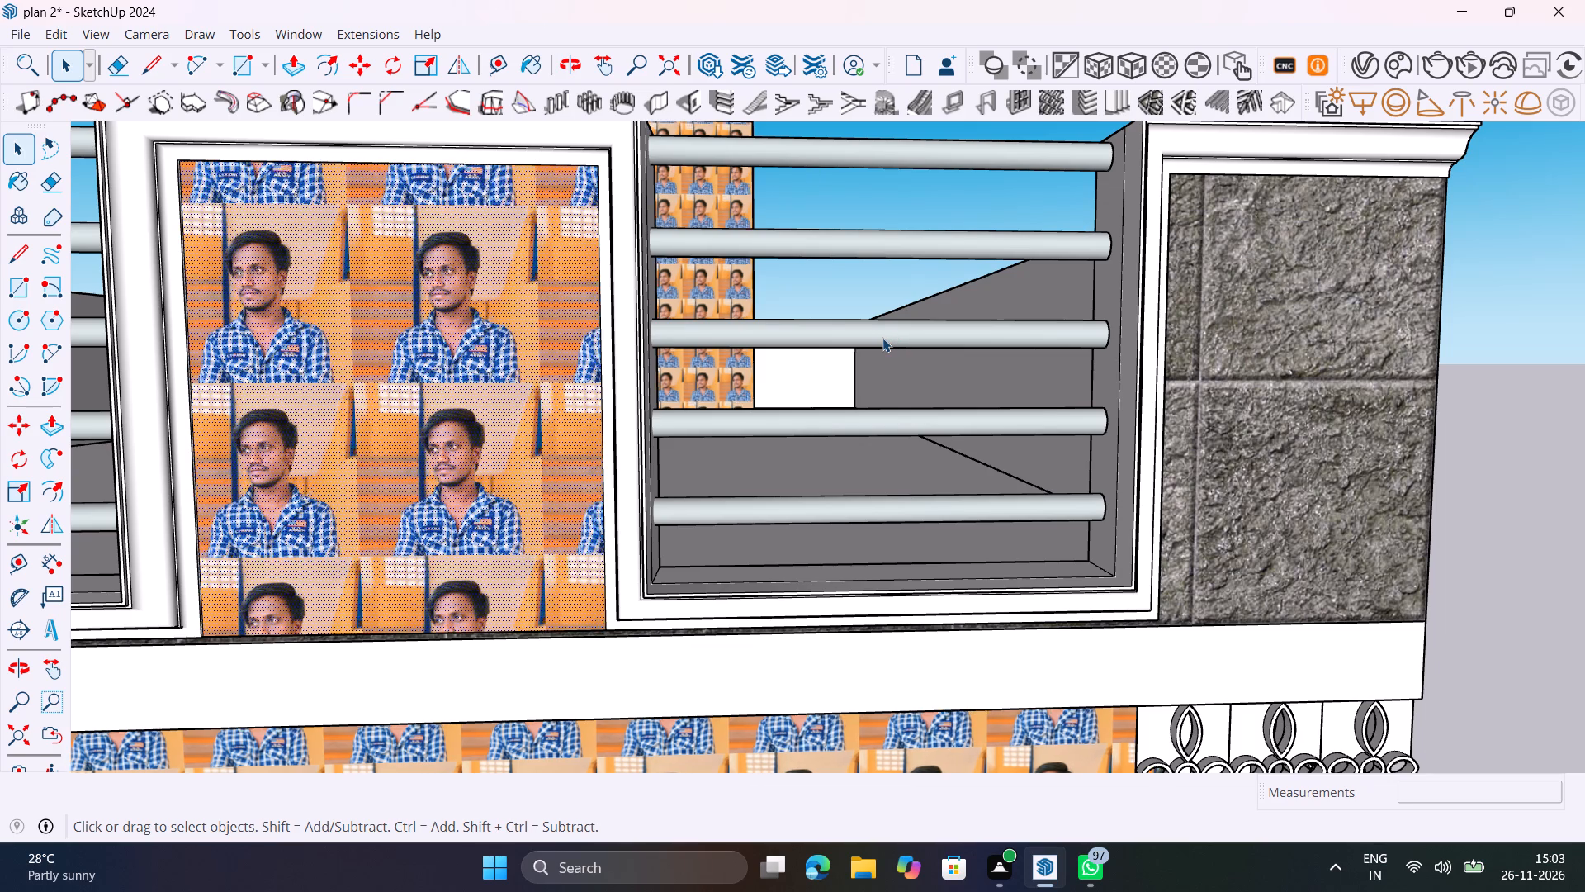
scroll(880, 339, down, 13)
key(space)
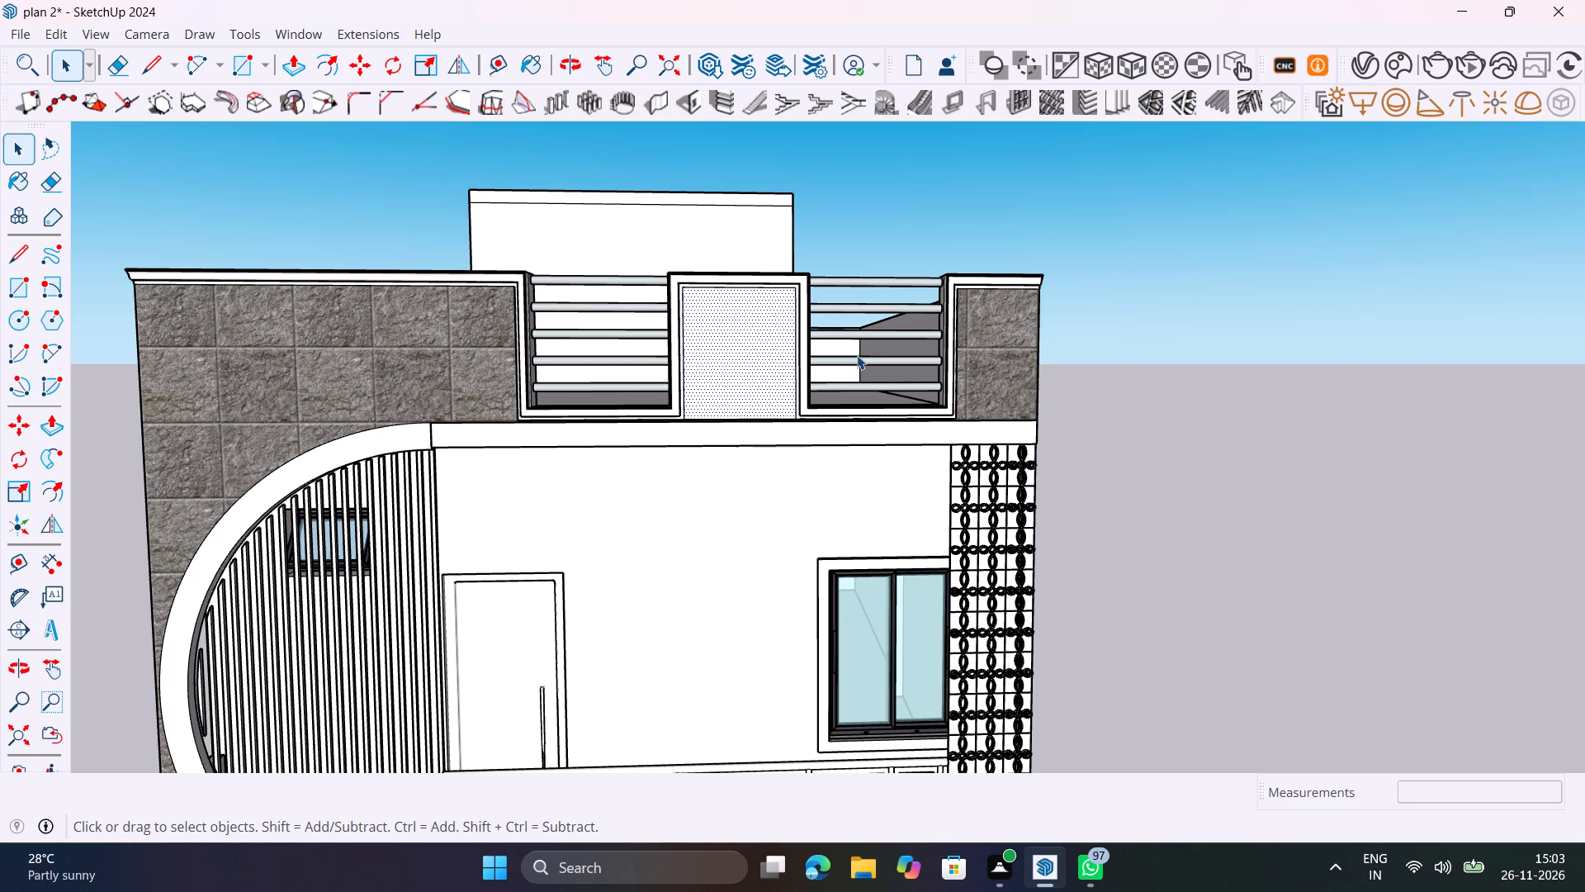
drag(857, 355, 890, 383)
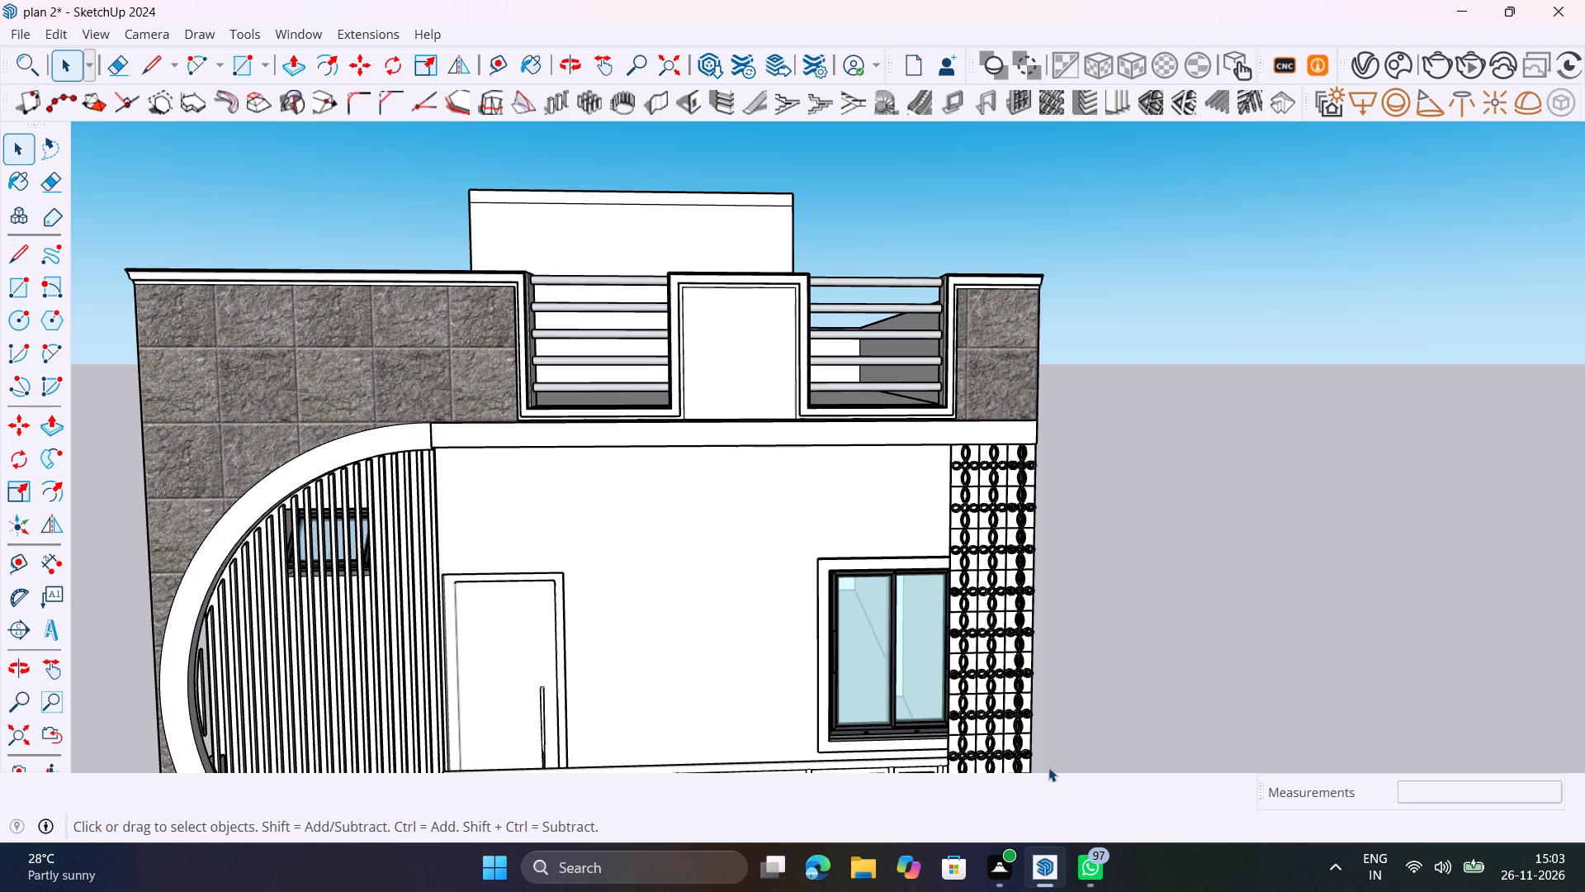
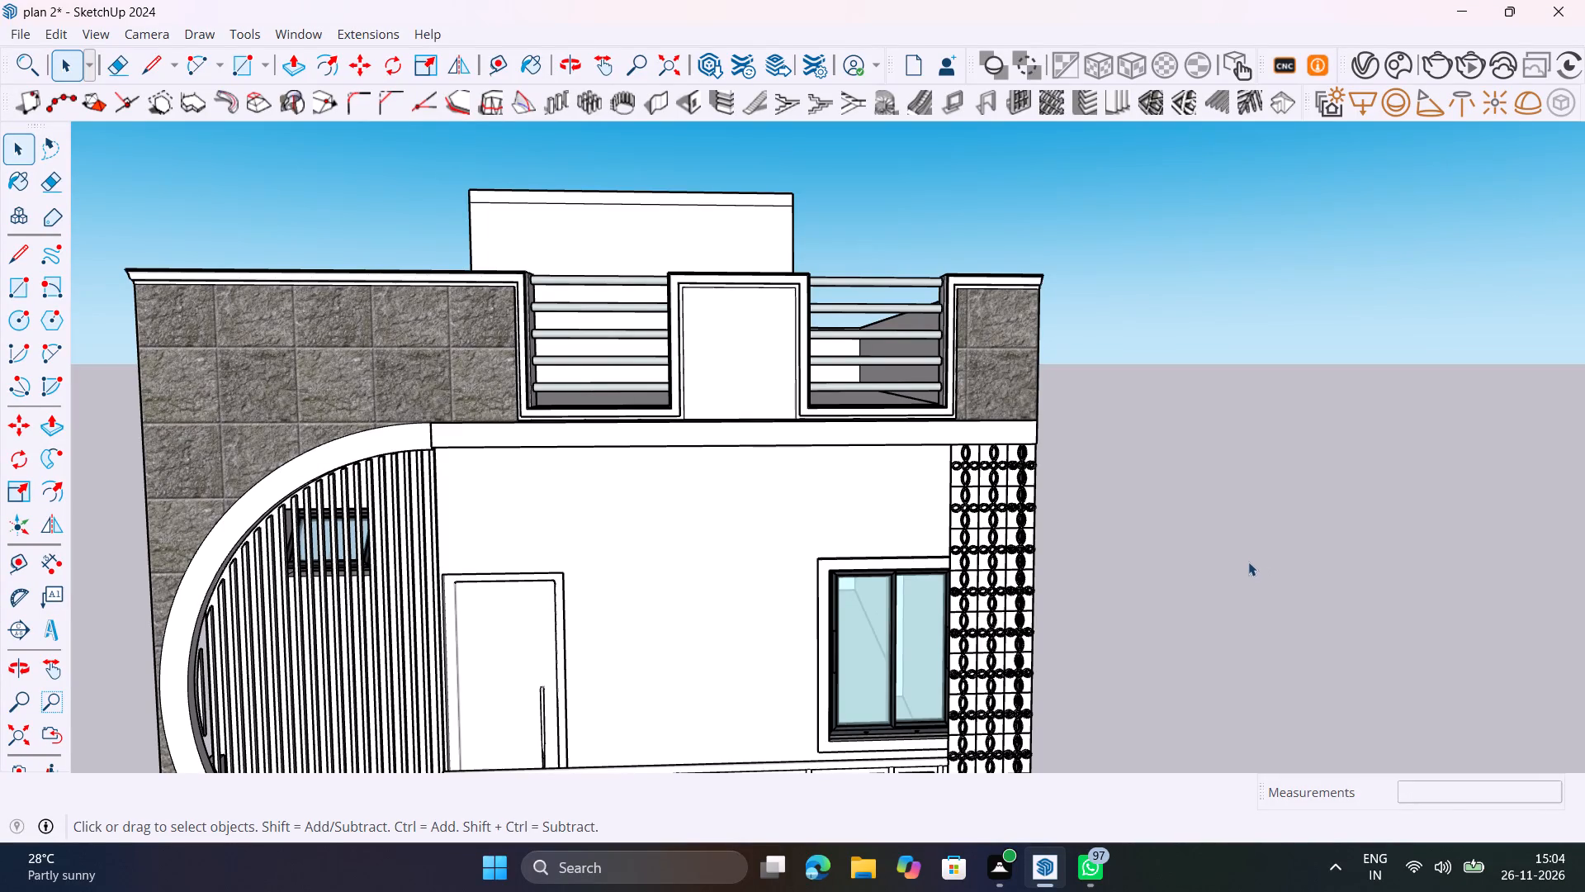
Delete the two detached roofless floor-plan models standing away from the three-storey building.
middle_drag(1239, 571, 1091, 534)
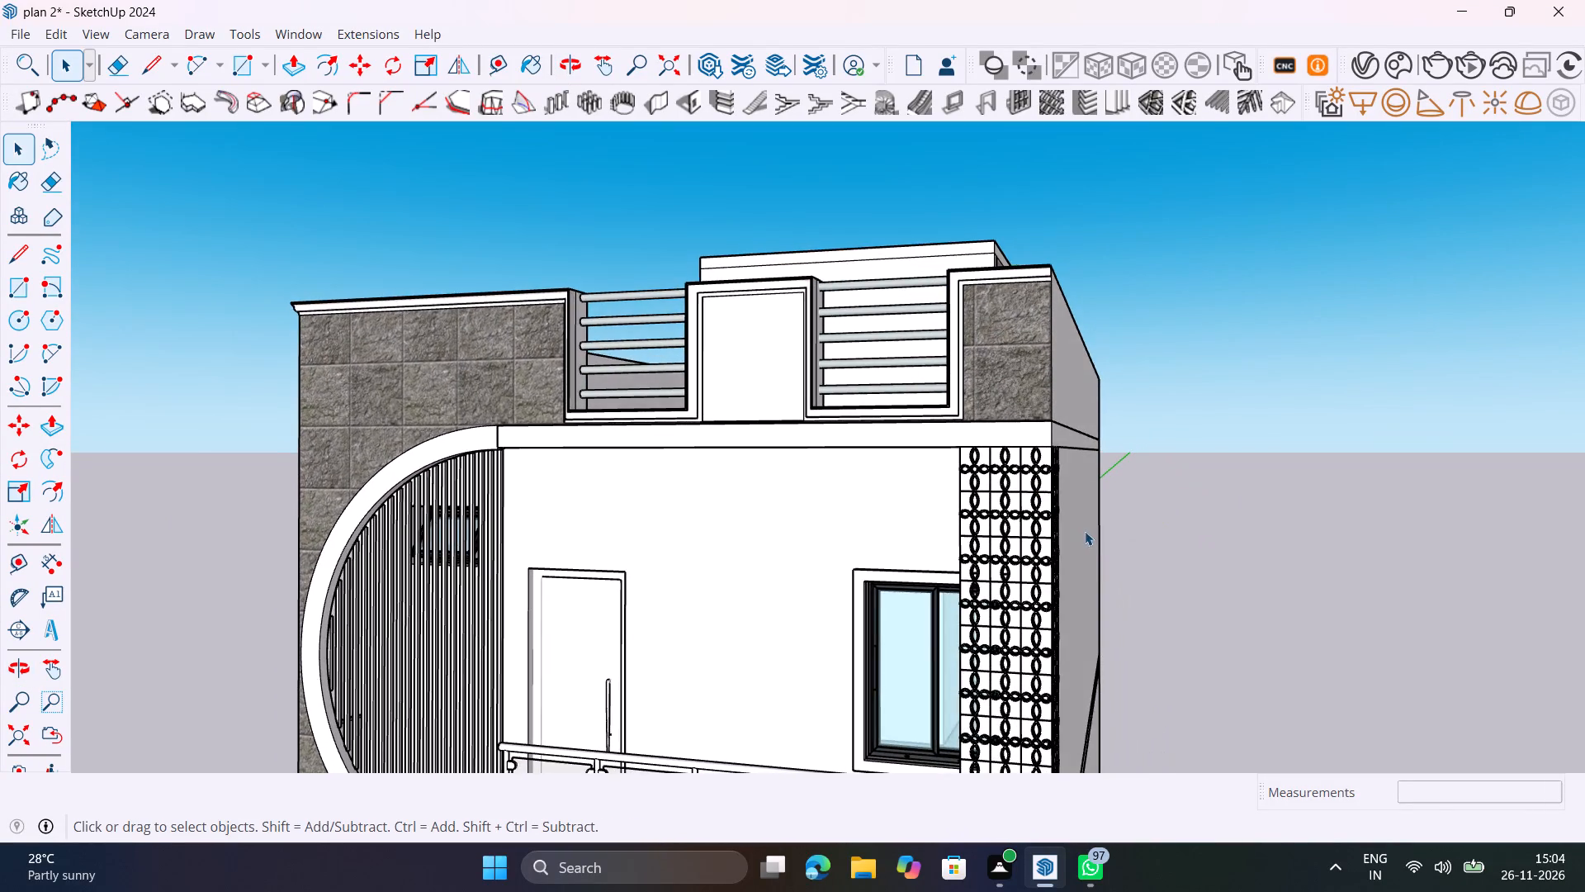
scroll(1085, 531, down, 11)
middle_drag(1067, 700, 972, 570)
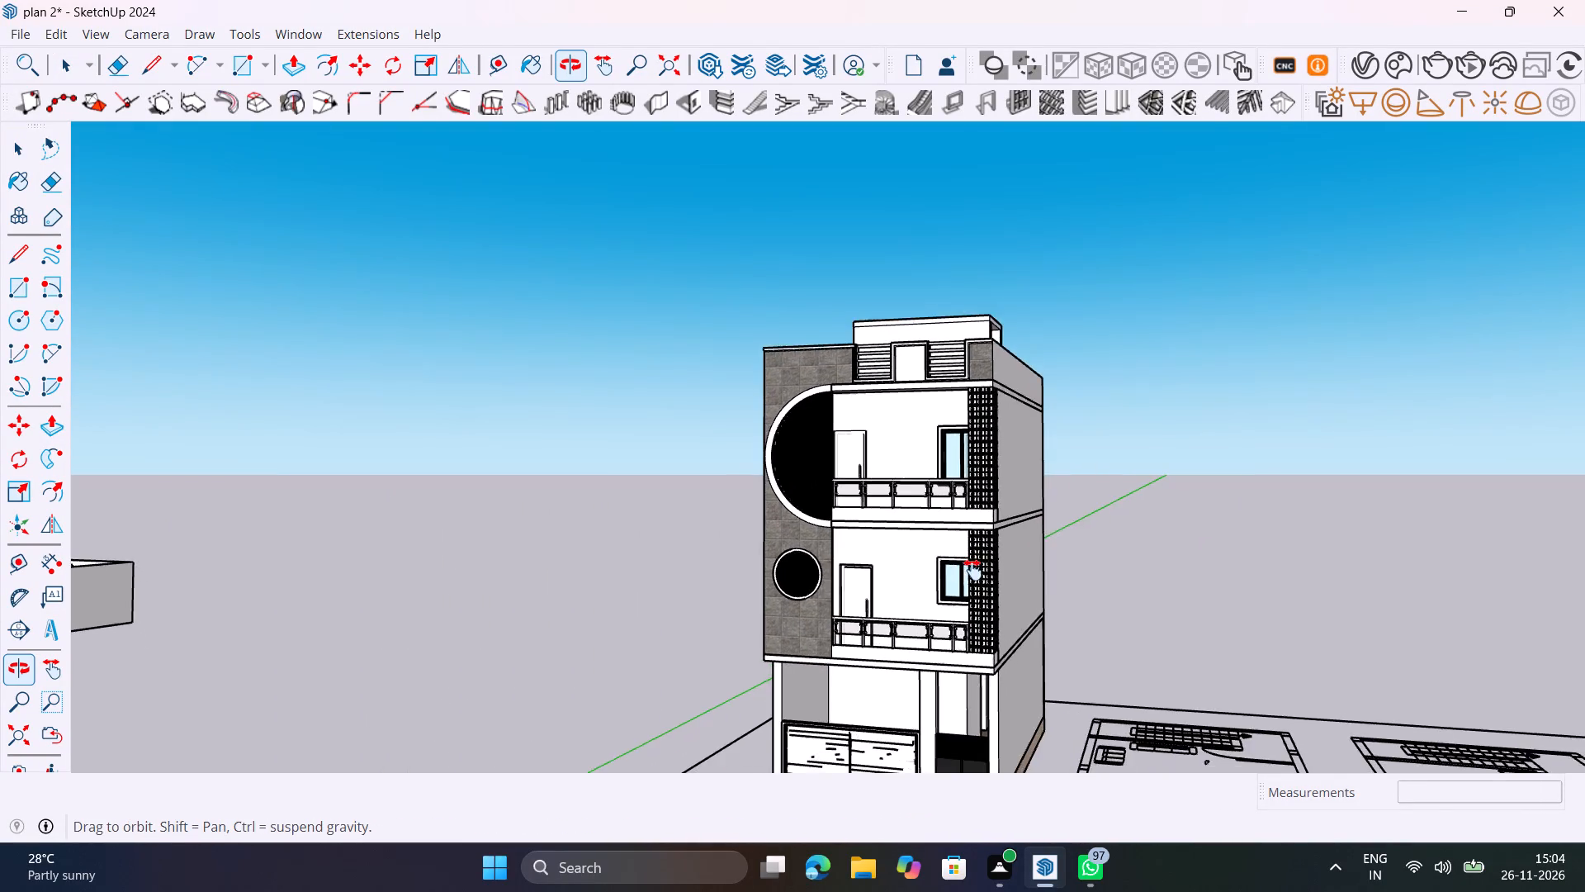
middle_drag(972, 570, 1095, 664)
scroll(1074, 652, down, 9)
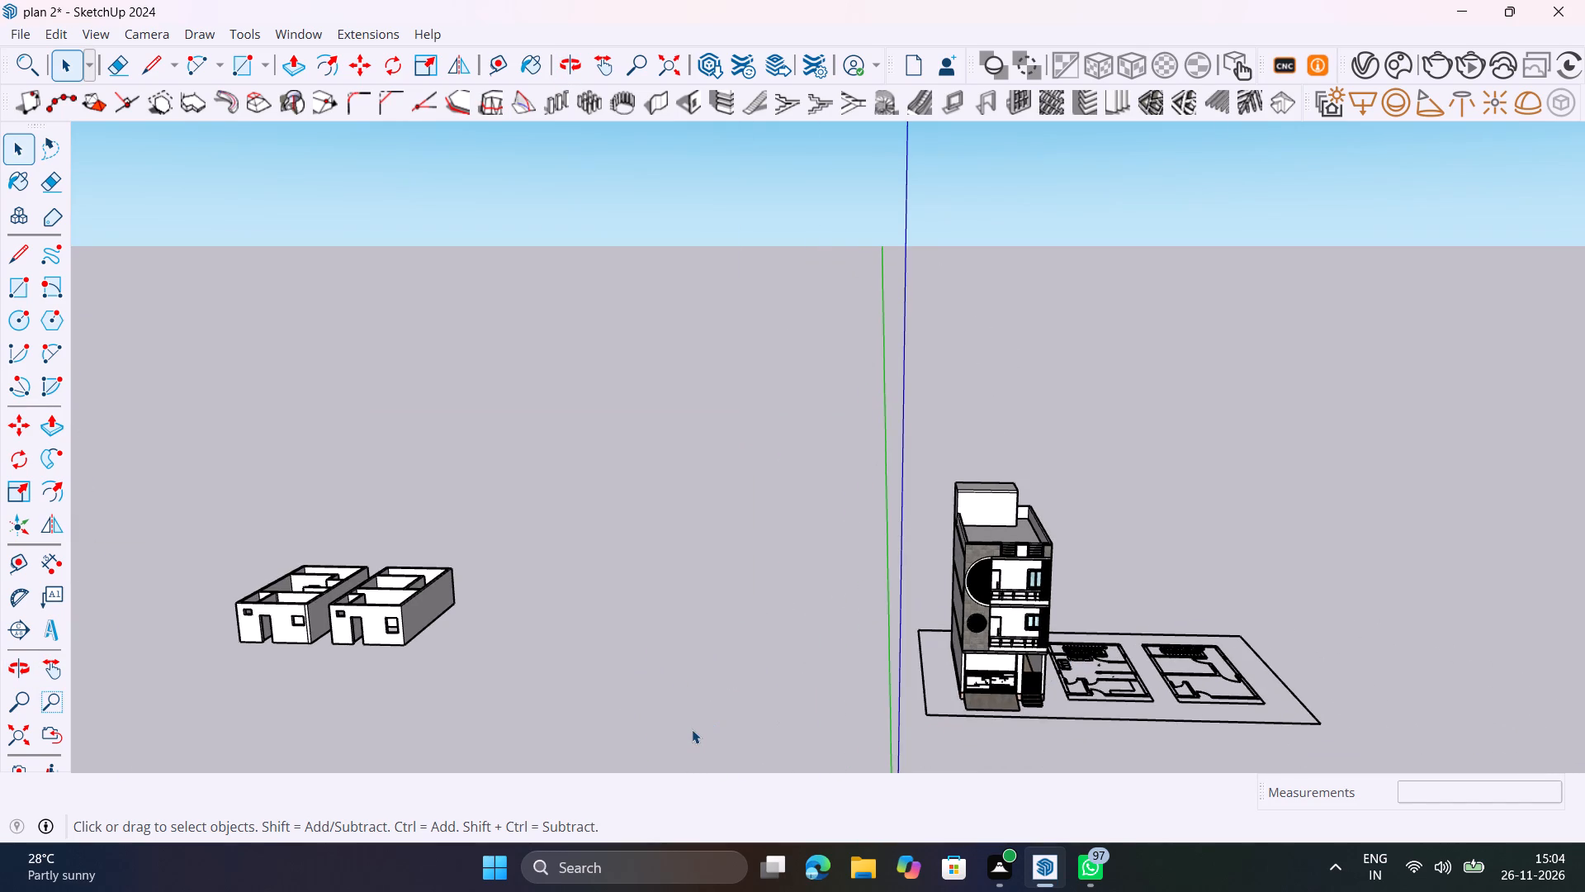
click(693, 730)
click(111, 399)
drag(135, 477, 192, 621)
drag(192, 621, 533, 709)
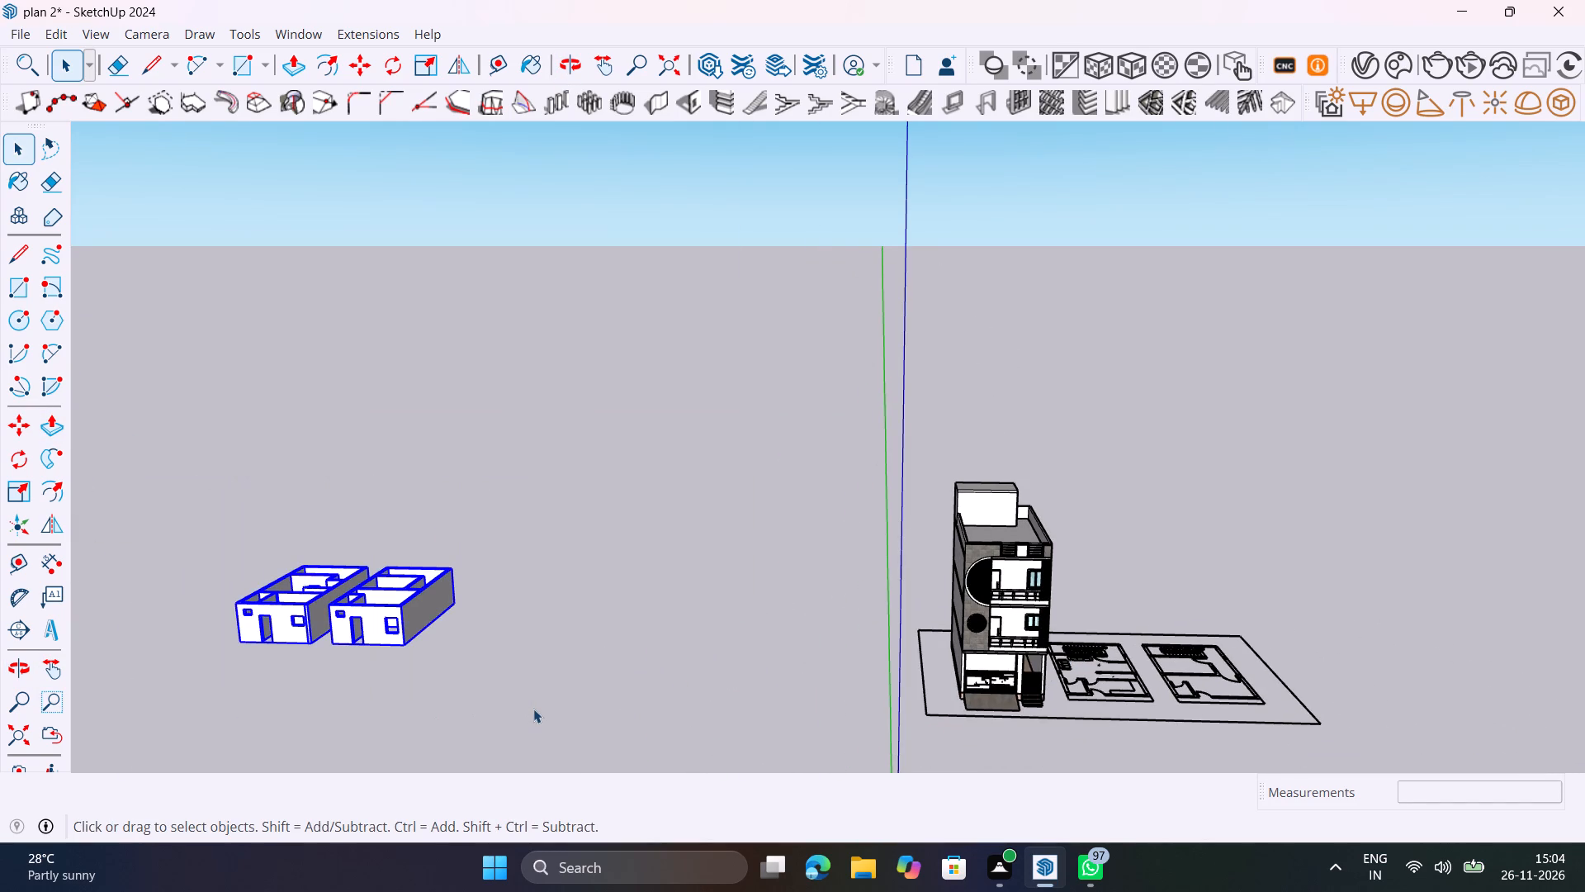
key(Delete)
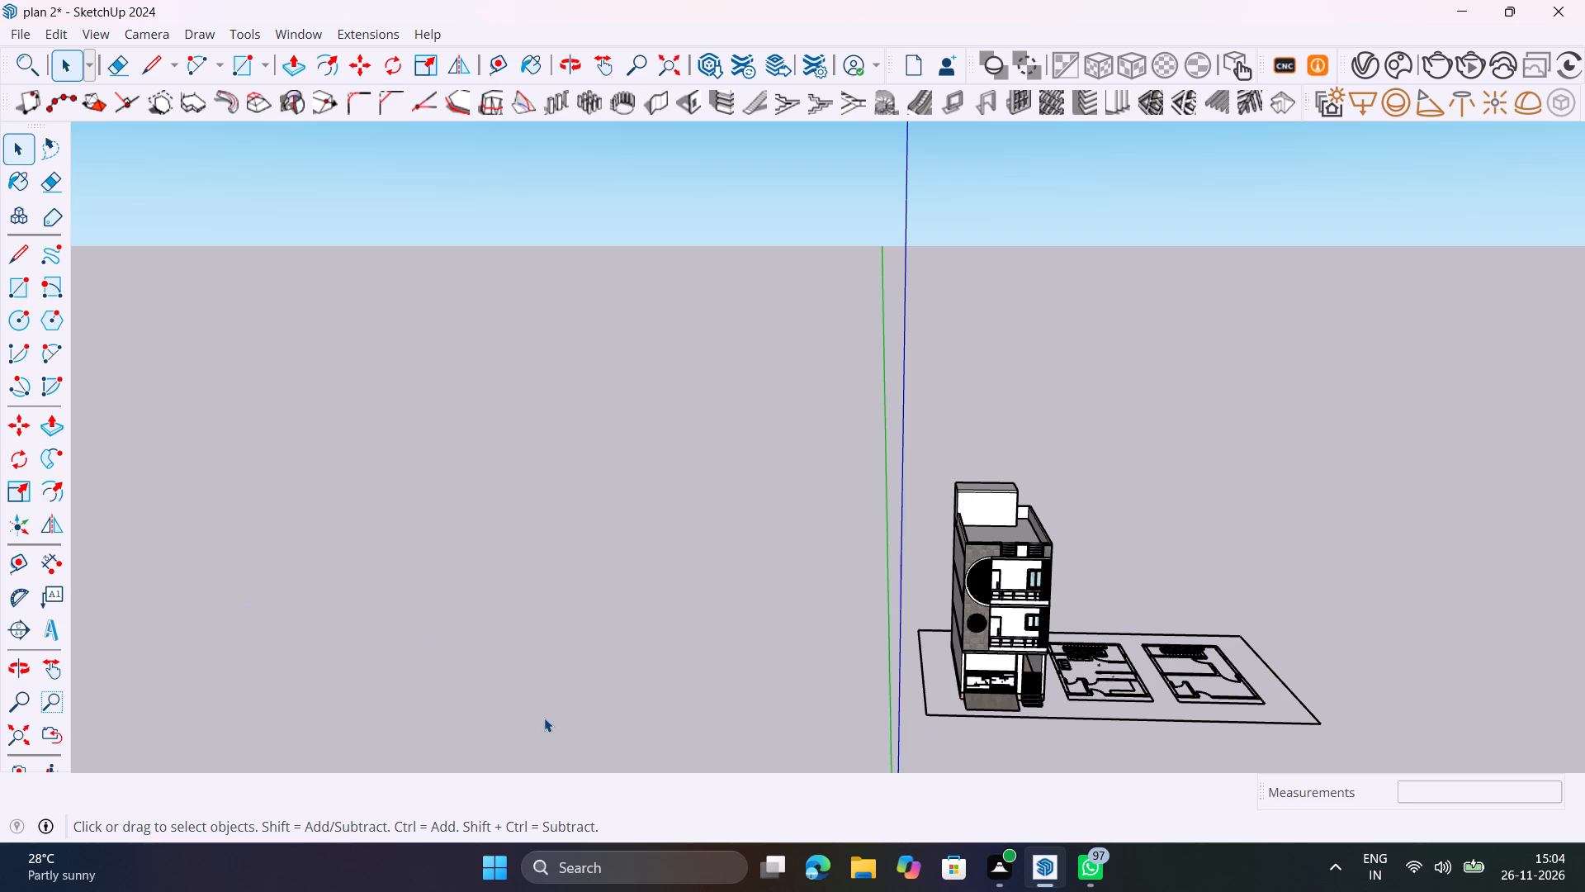
Save the model with the building's front elevation in view.
scroll(544, 718, down, 3)
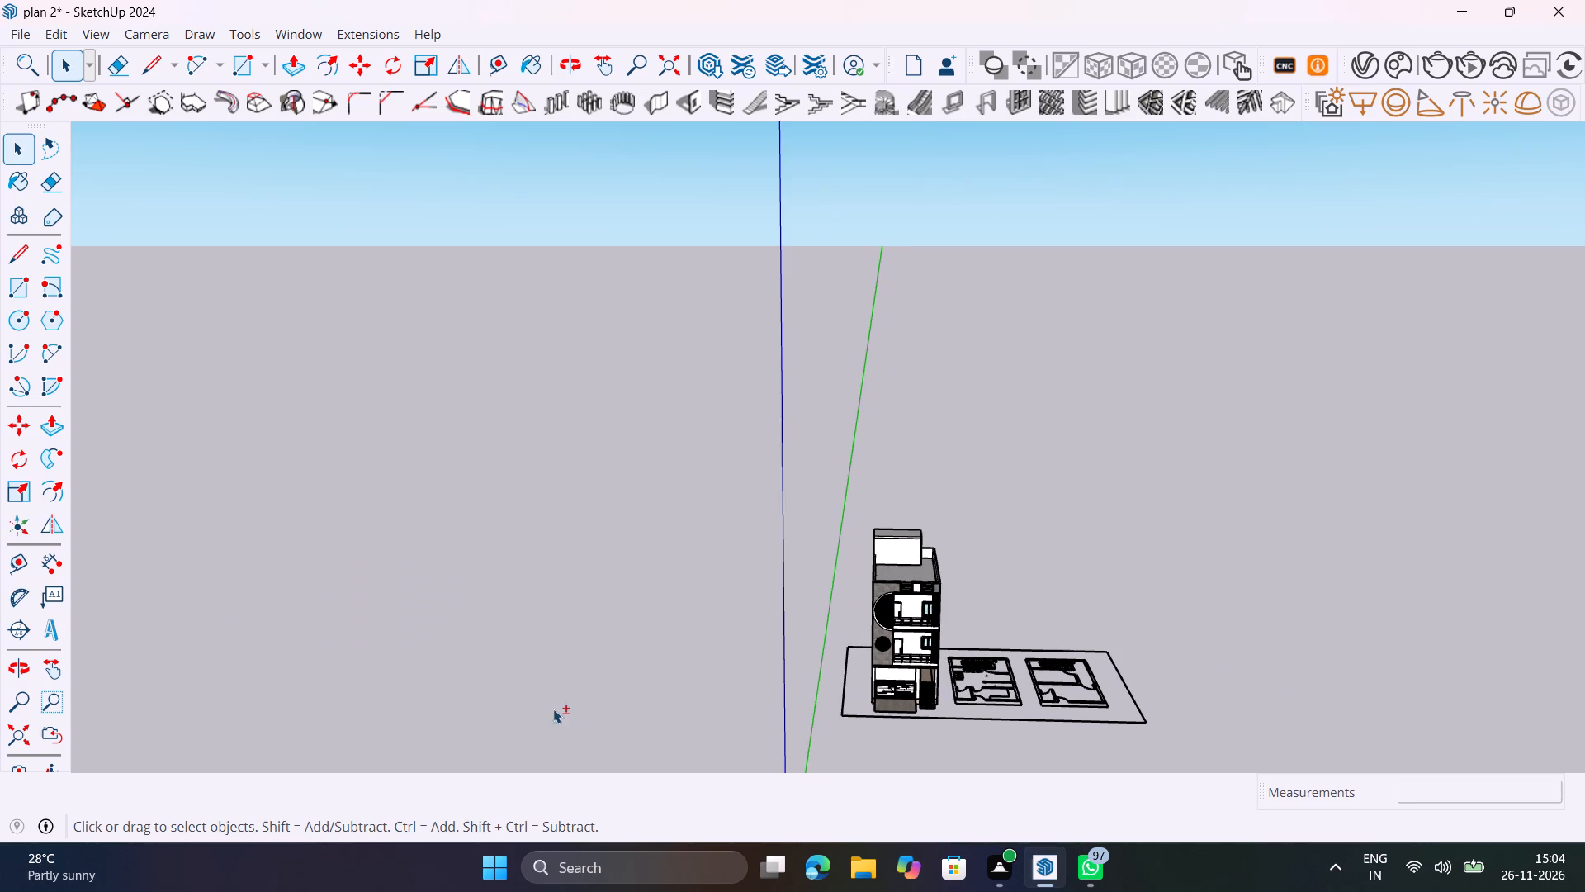
shift+middle_drag(587, 700, 376, 695)
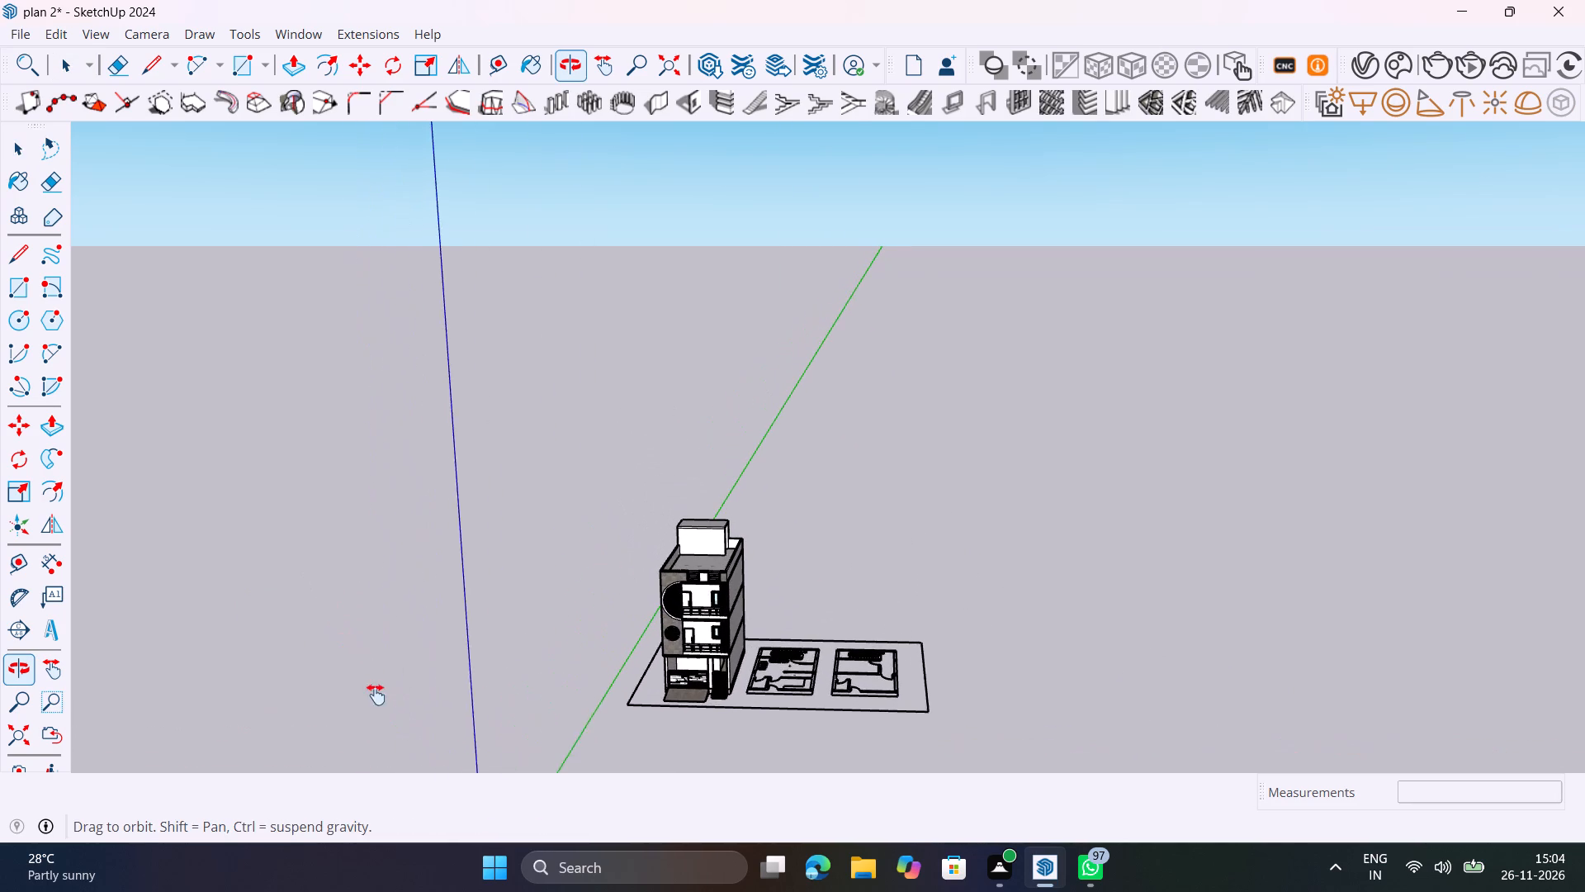
shift+middle_drag(376, 695, 378, 697)
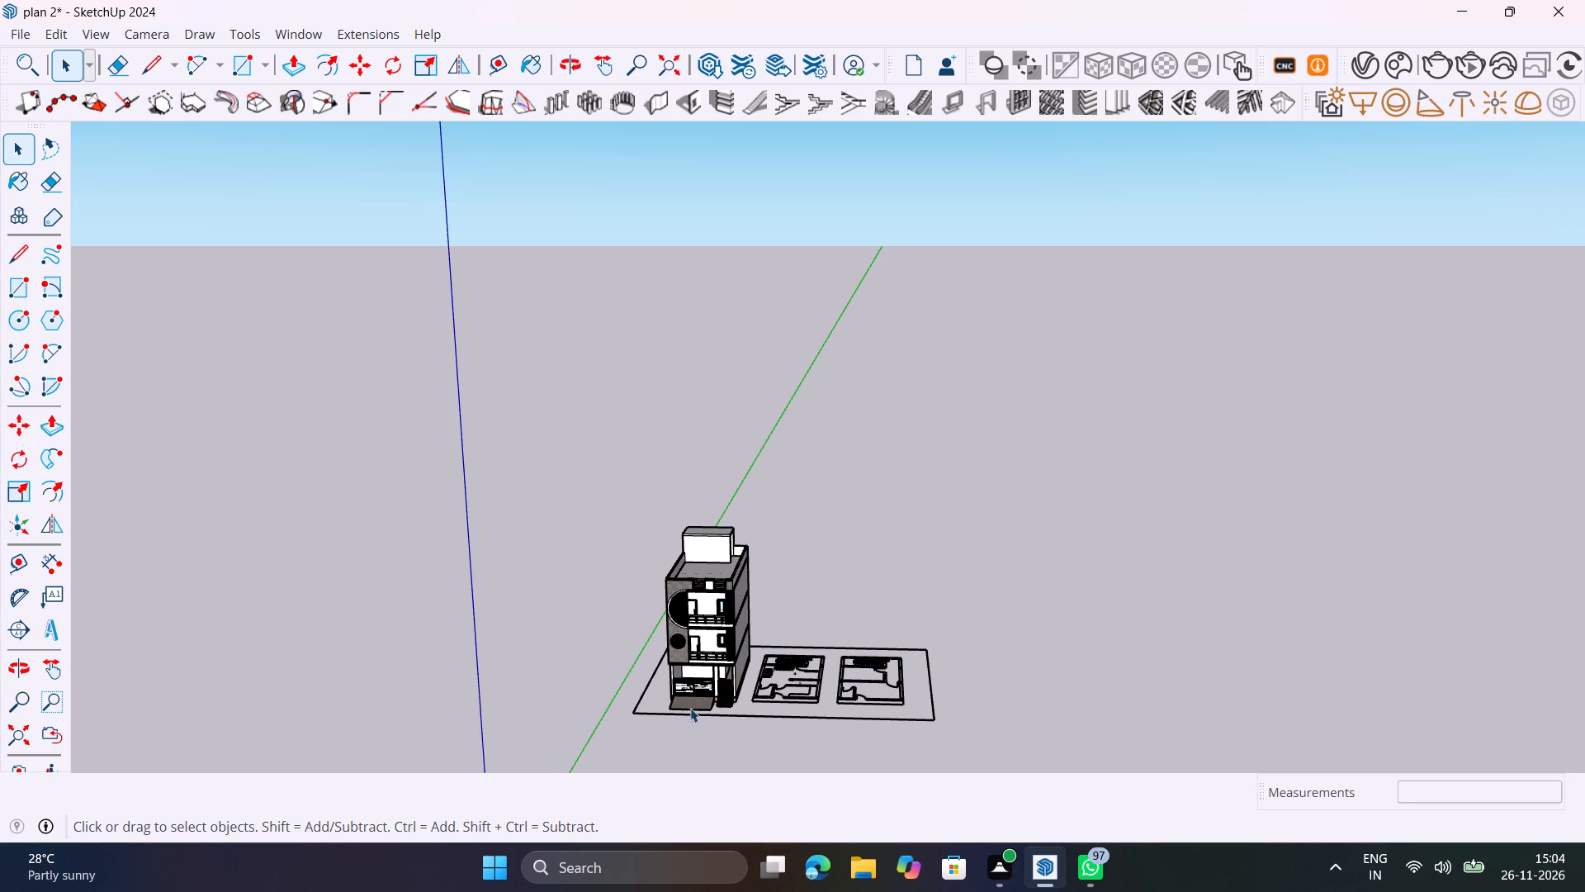
scroll(703, 669, up, 2)
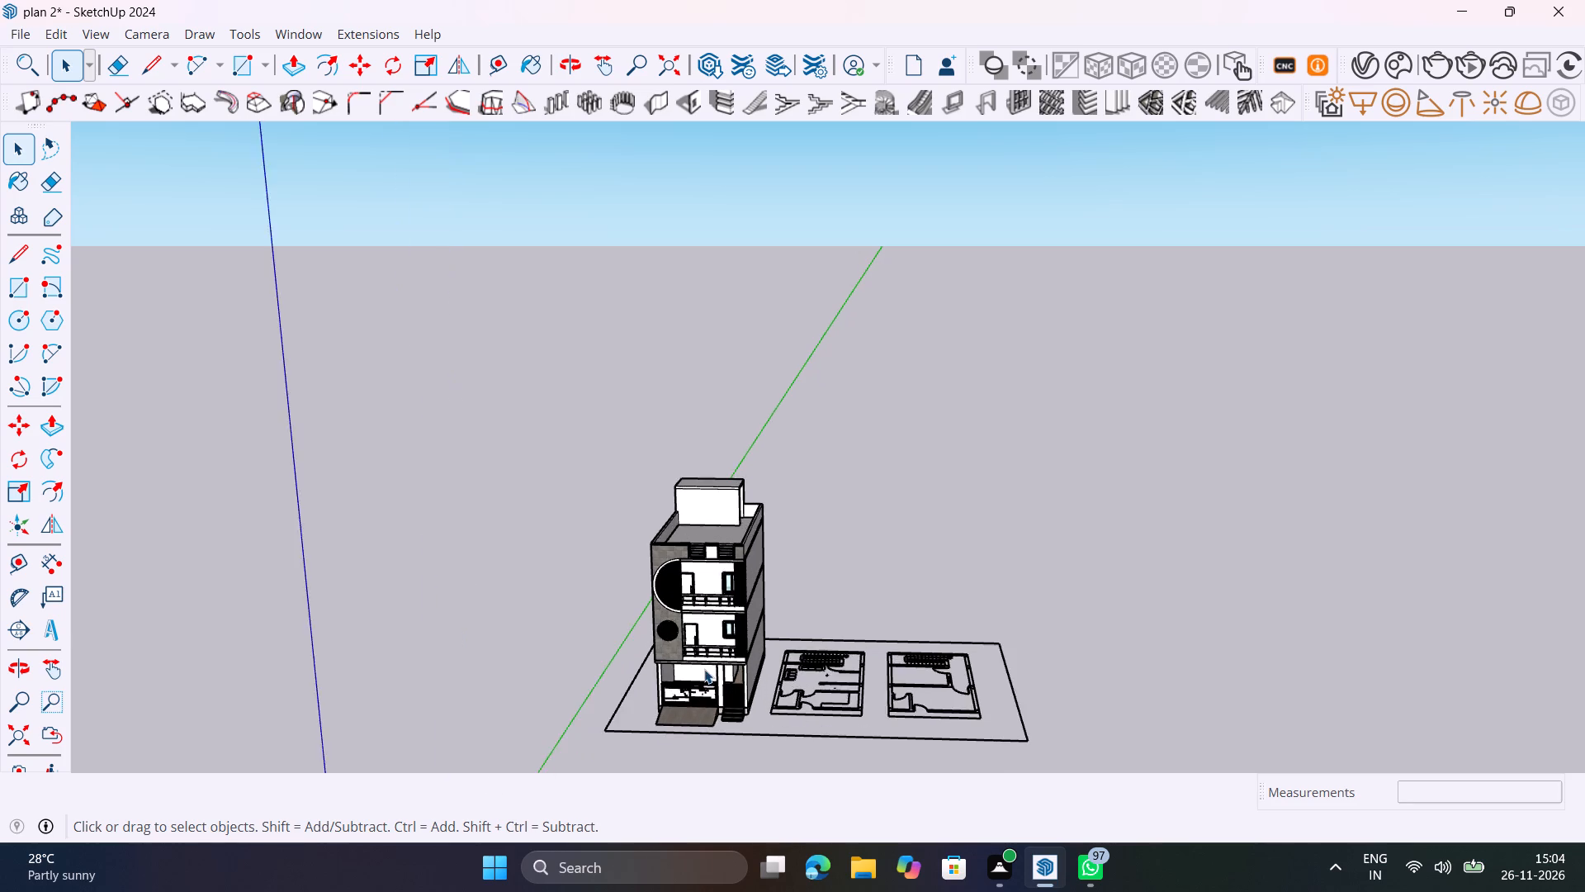
scroll(704, 669, up, 3)
middle_drag(731, 603, 764, 506)
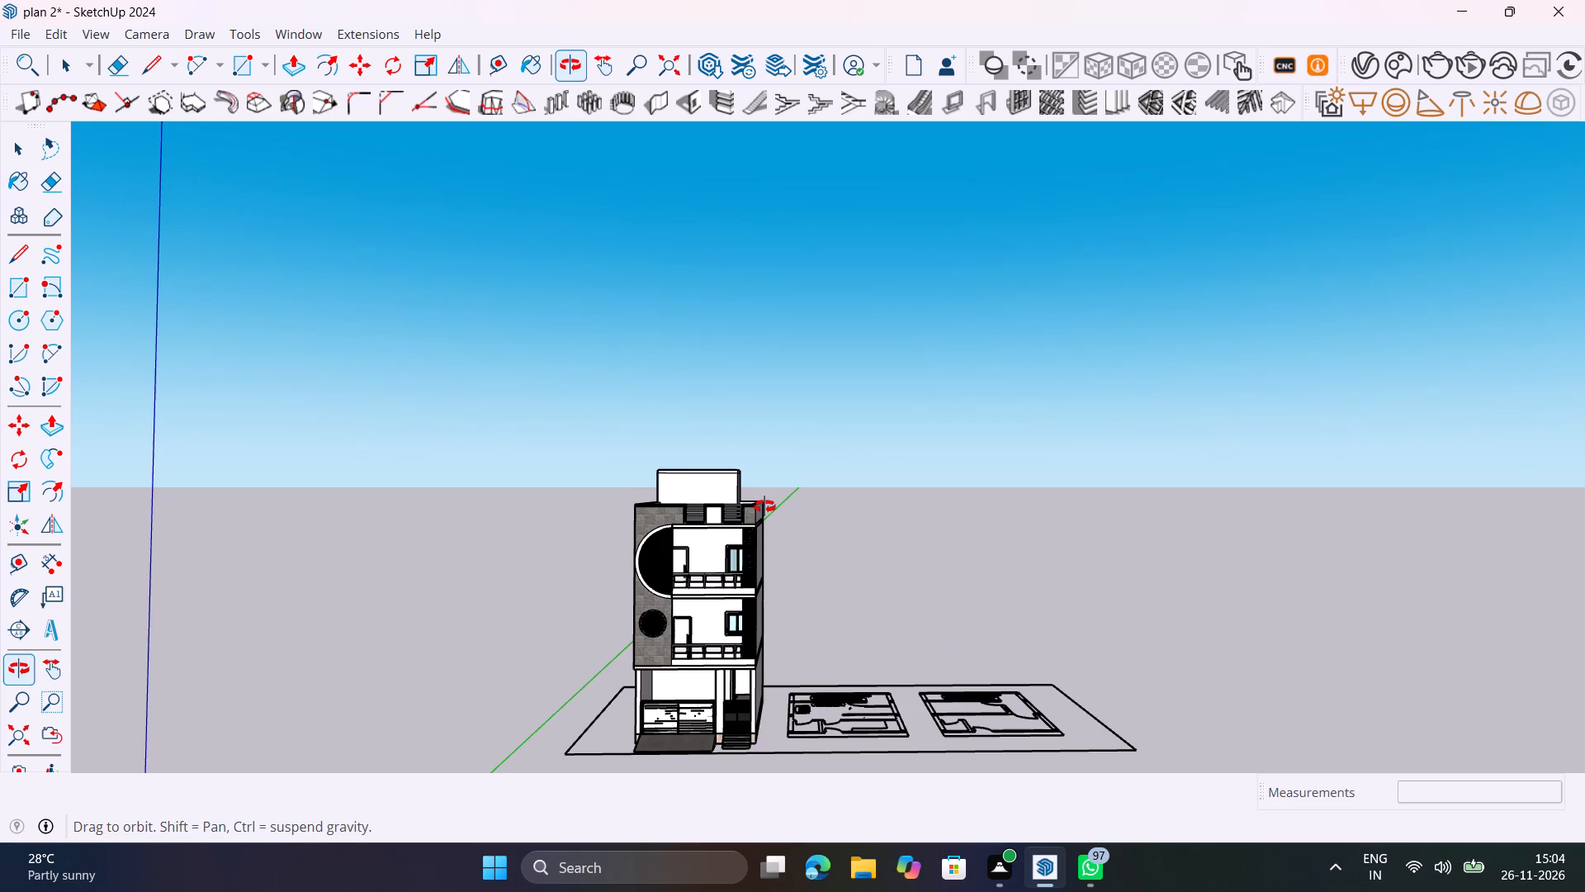
middle_drag(764, 506, 813, 525)
scroll(765, 676, up, 5)
middle_drag(745, 671, 722, 553)
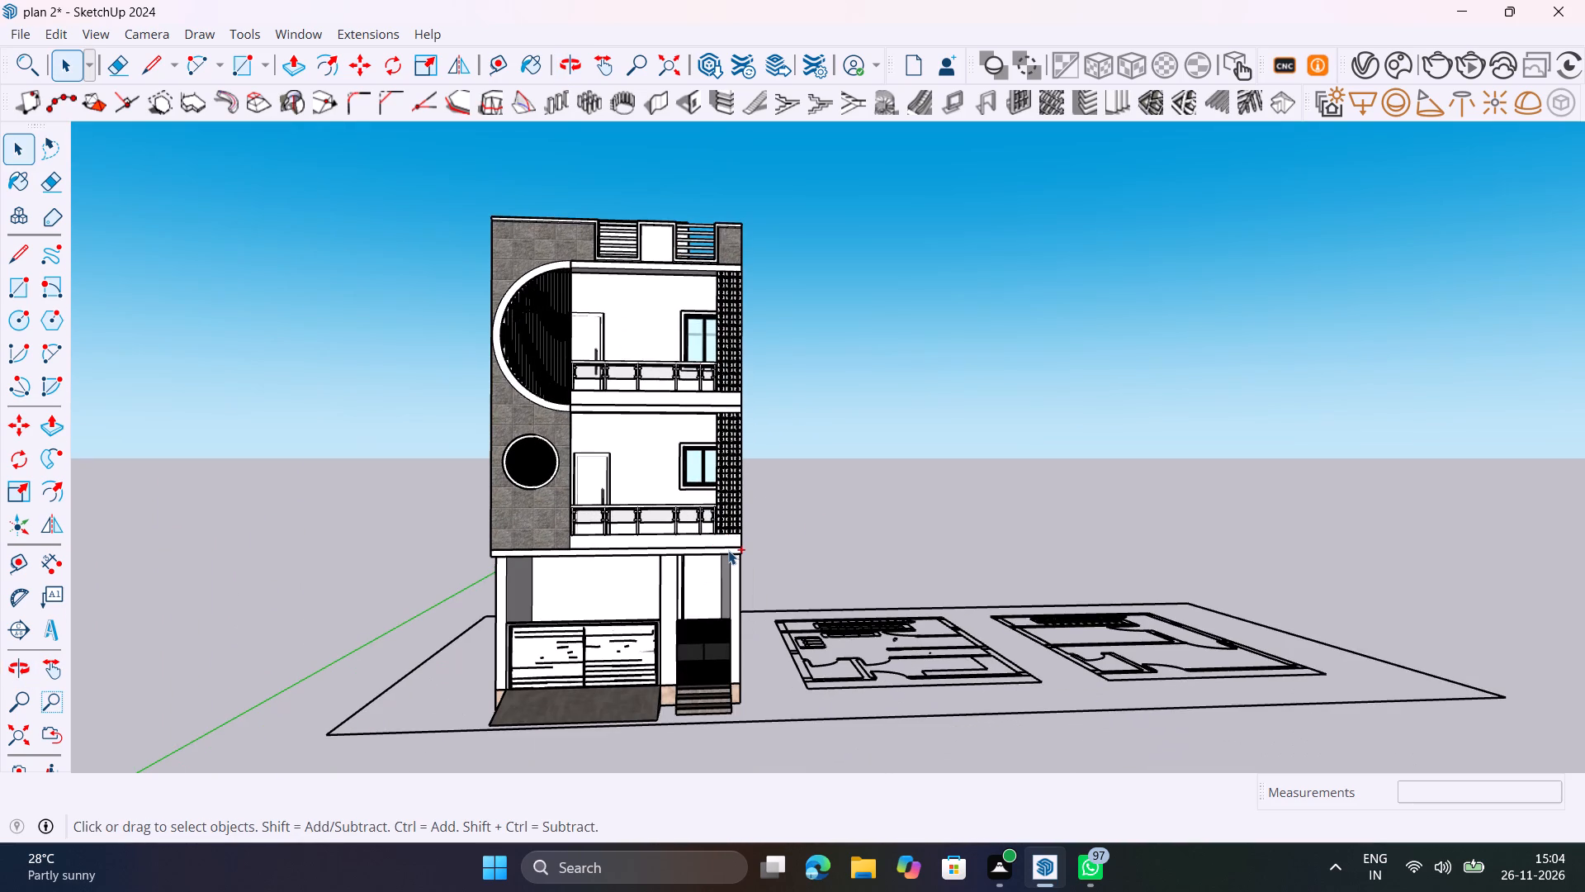
key(ctrl+s)
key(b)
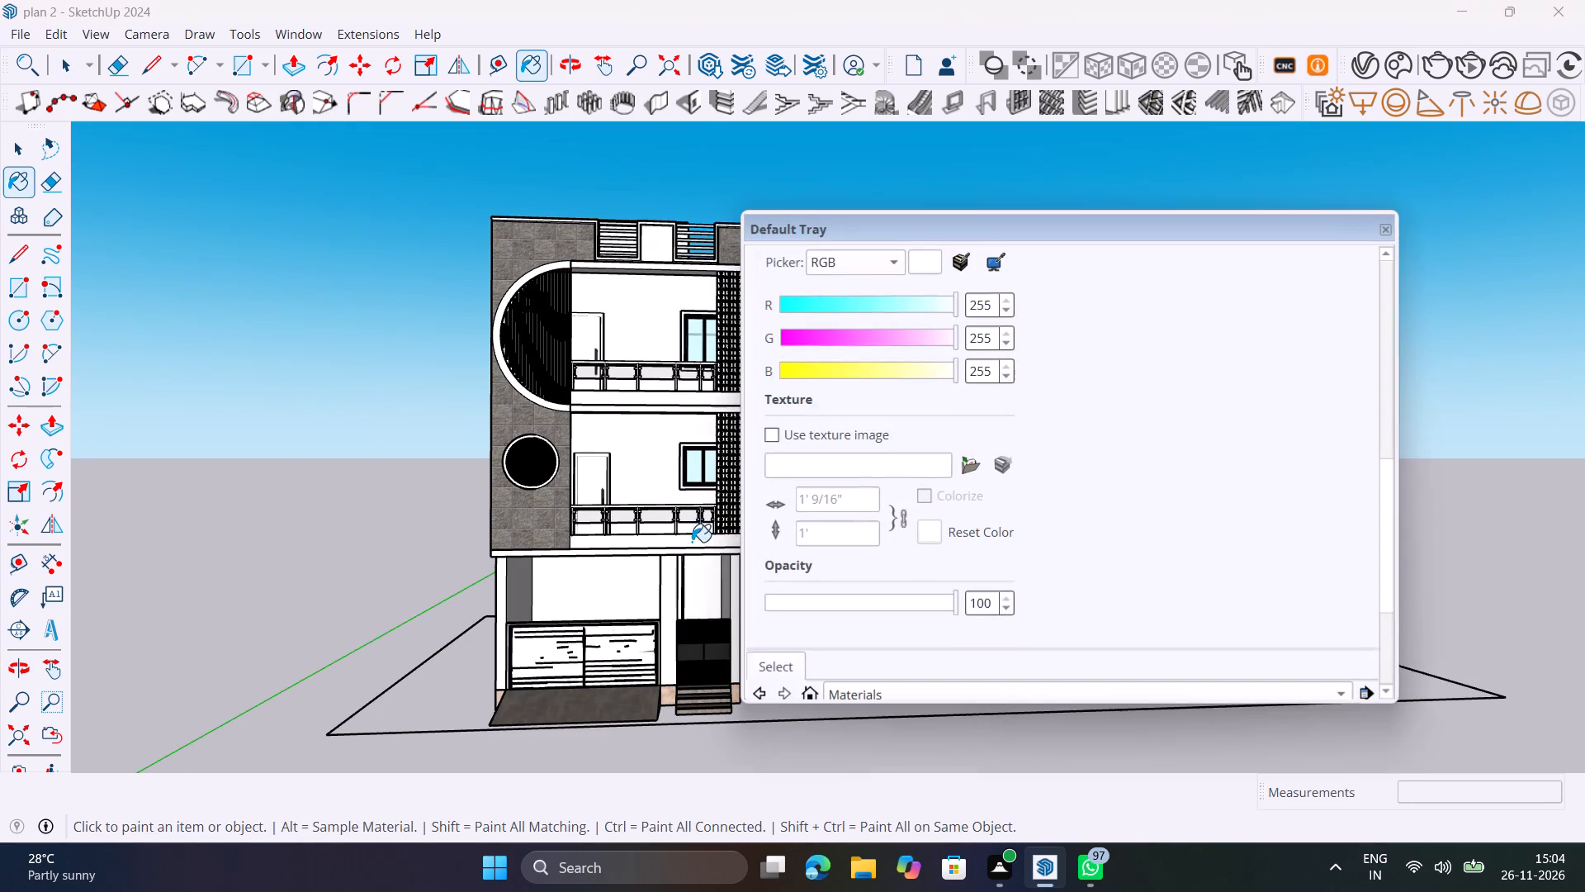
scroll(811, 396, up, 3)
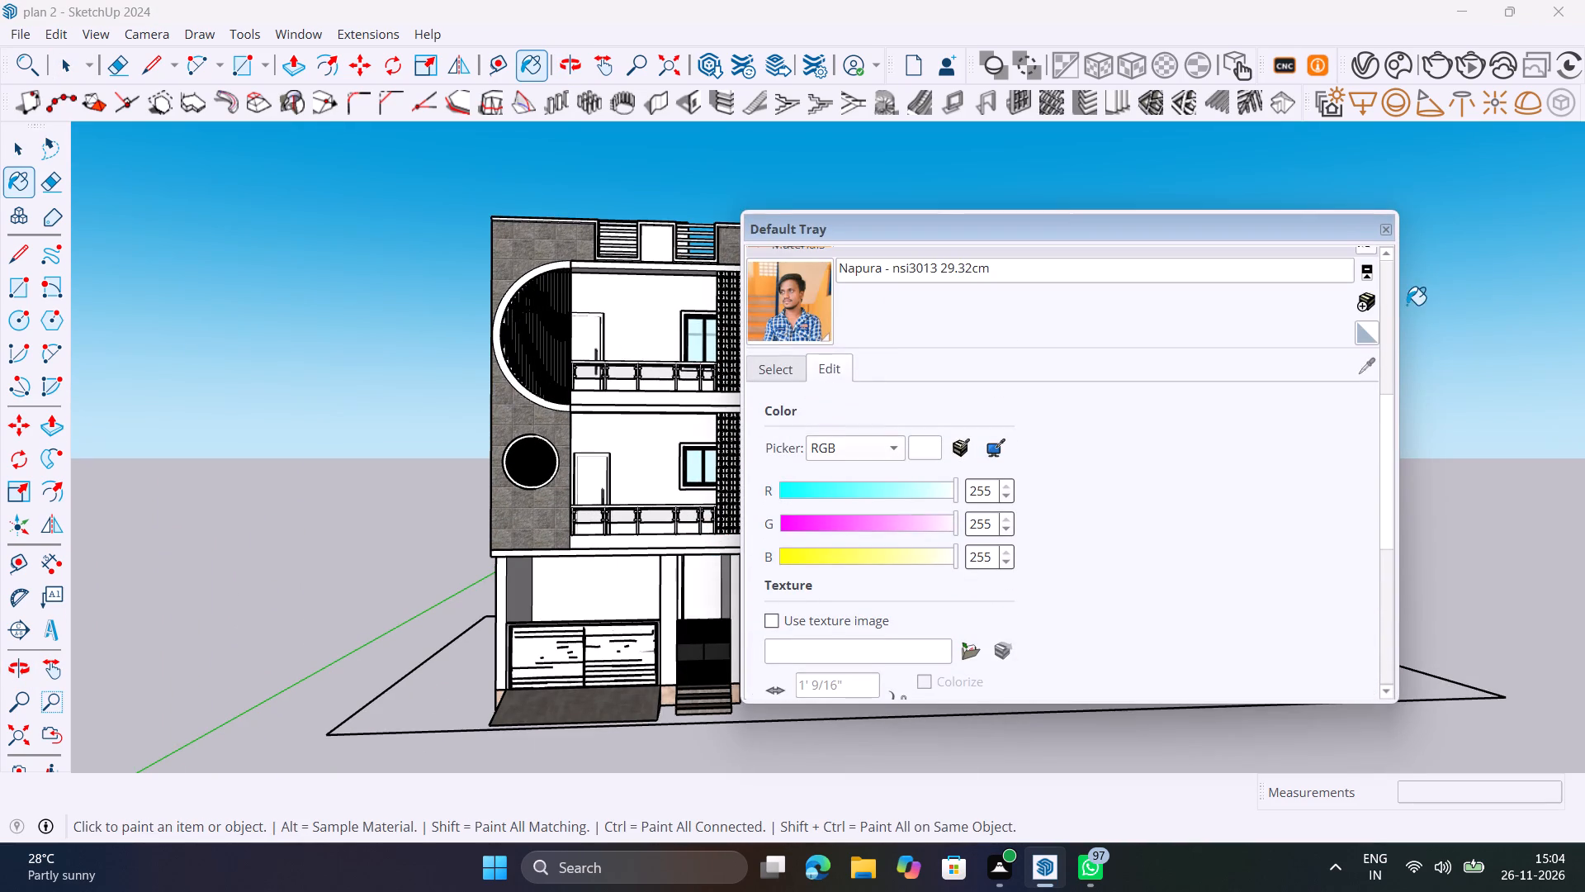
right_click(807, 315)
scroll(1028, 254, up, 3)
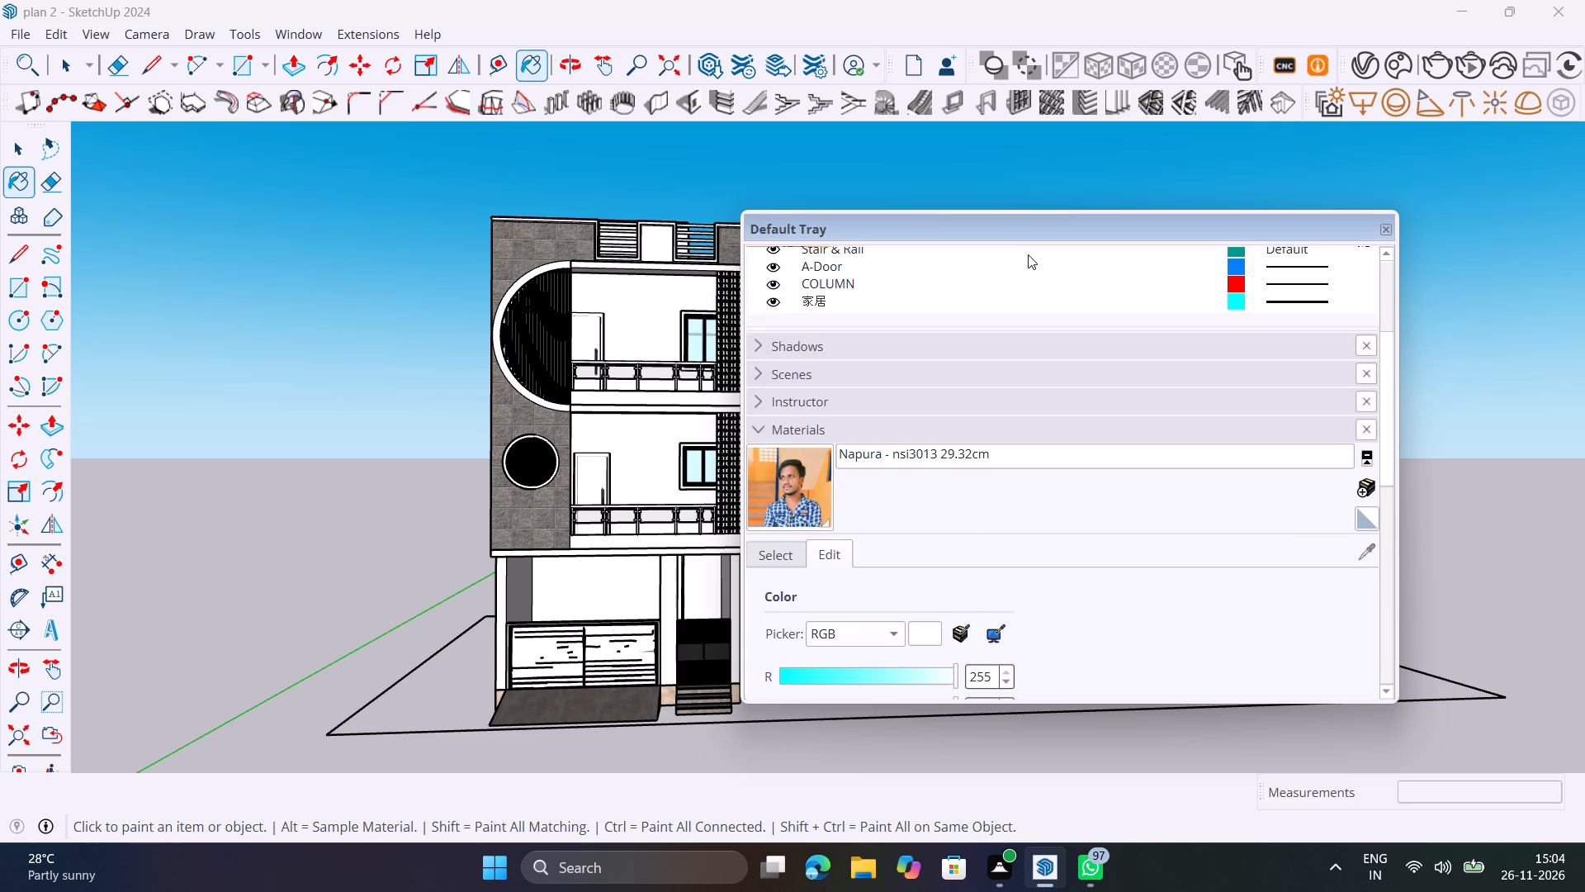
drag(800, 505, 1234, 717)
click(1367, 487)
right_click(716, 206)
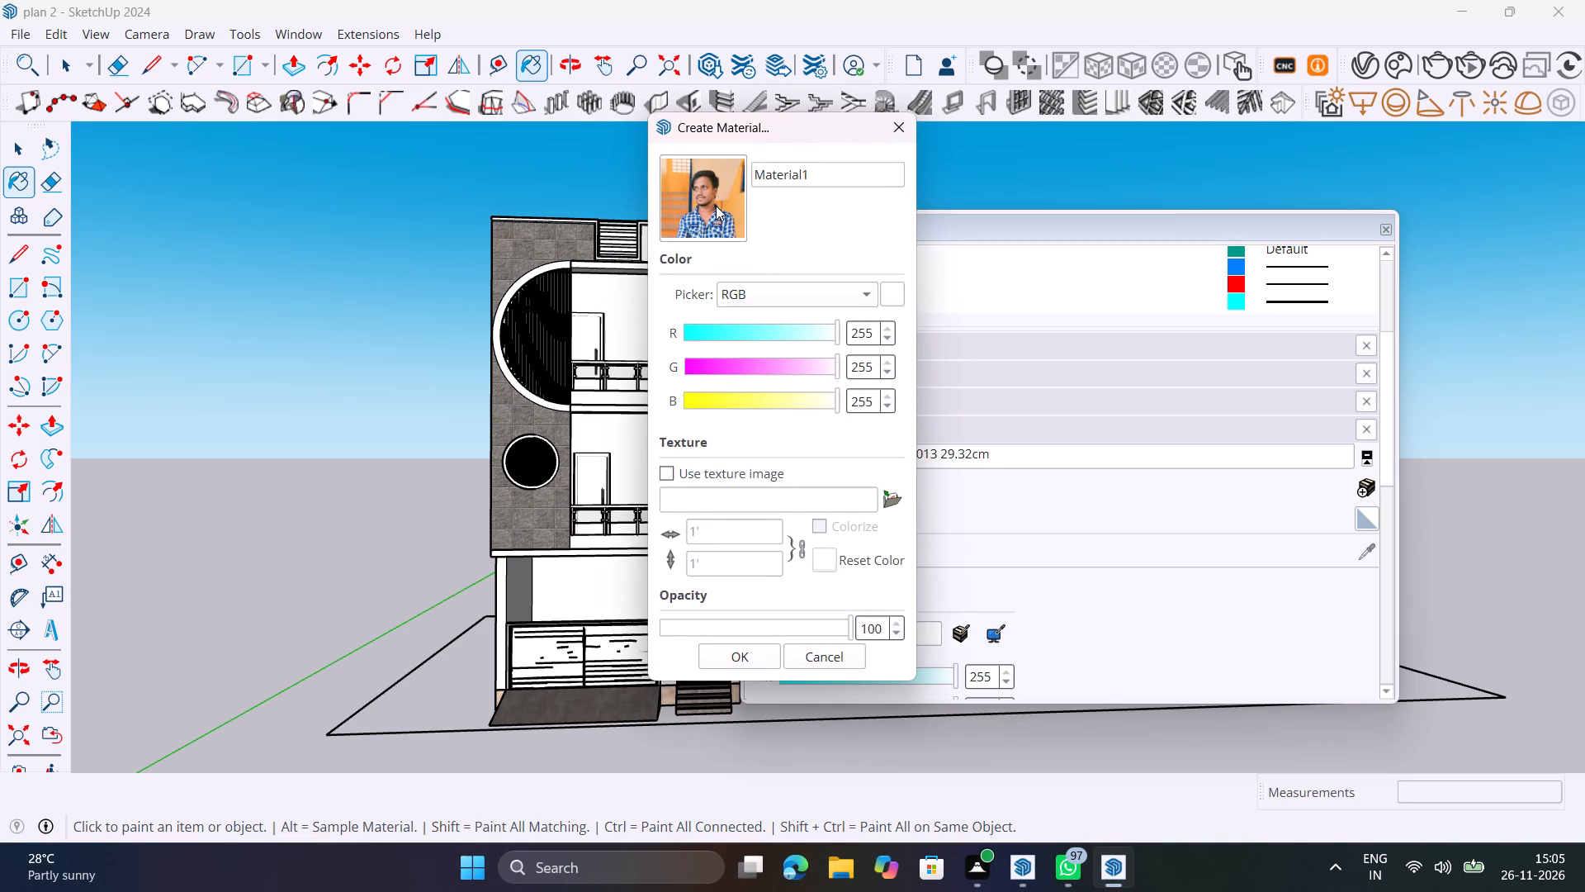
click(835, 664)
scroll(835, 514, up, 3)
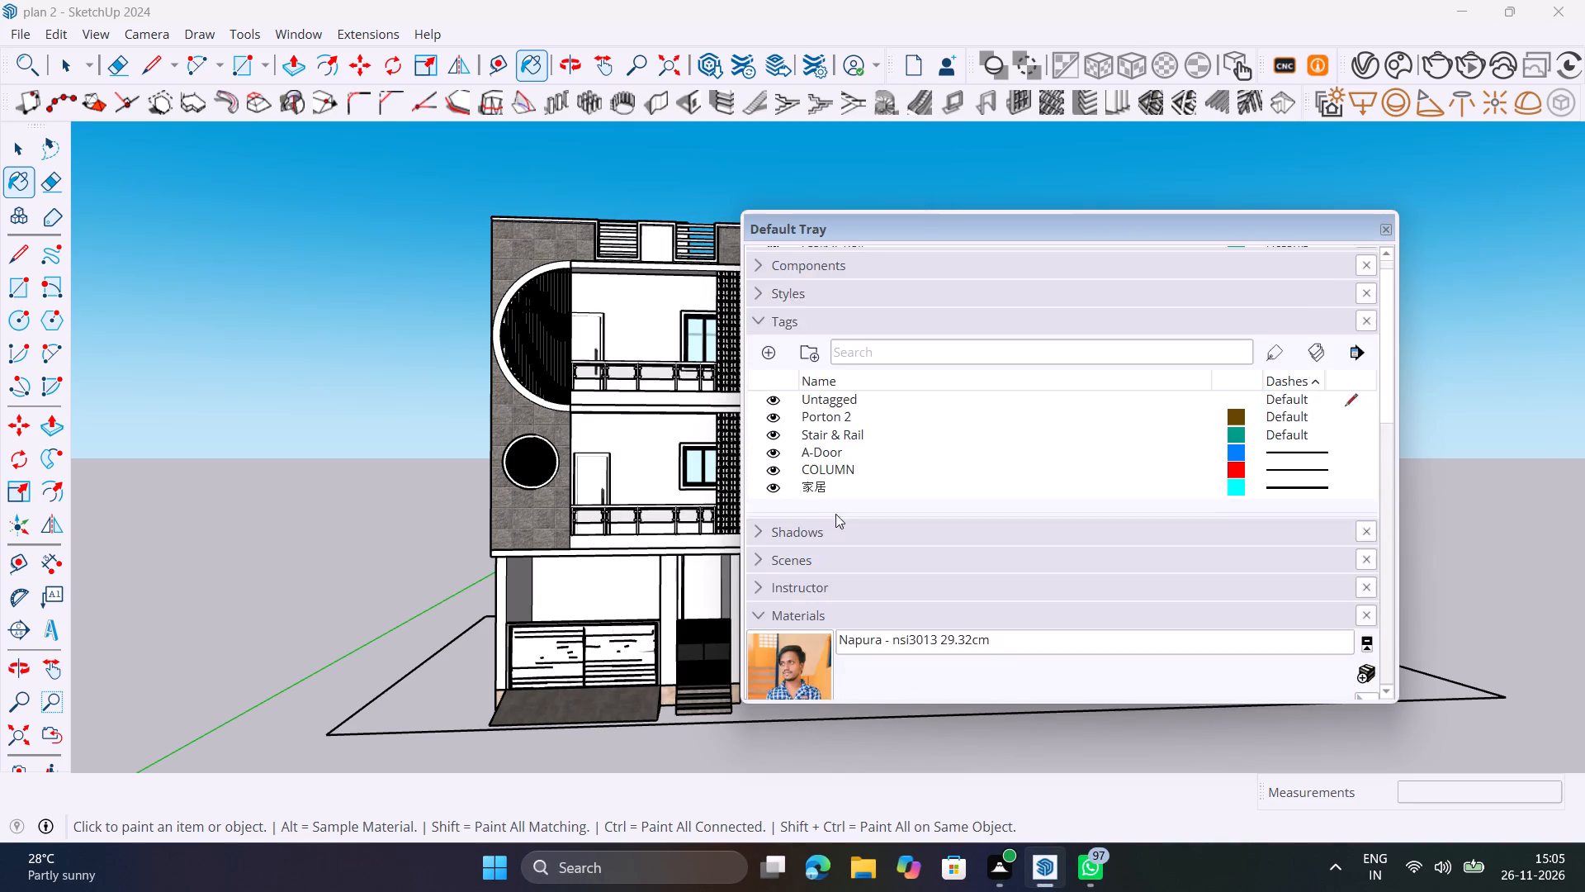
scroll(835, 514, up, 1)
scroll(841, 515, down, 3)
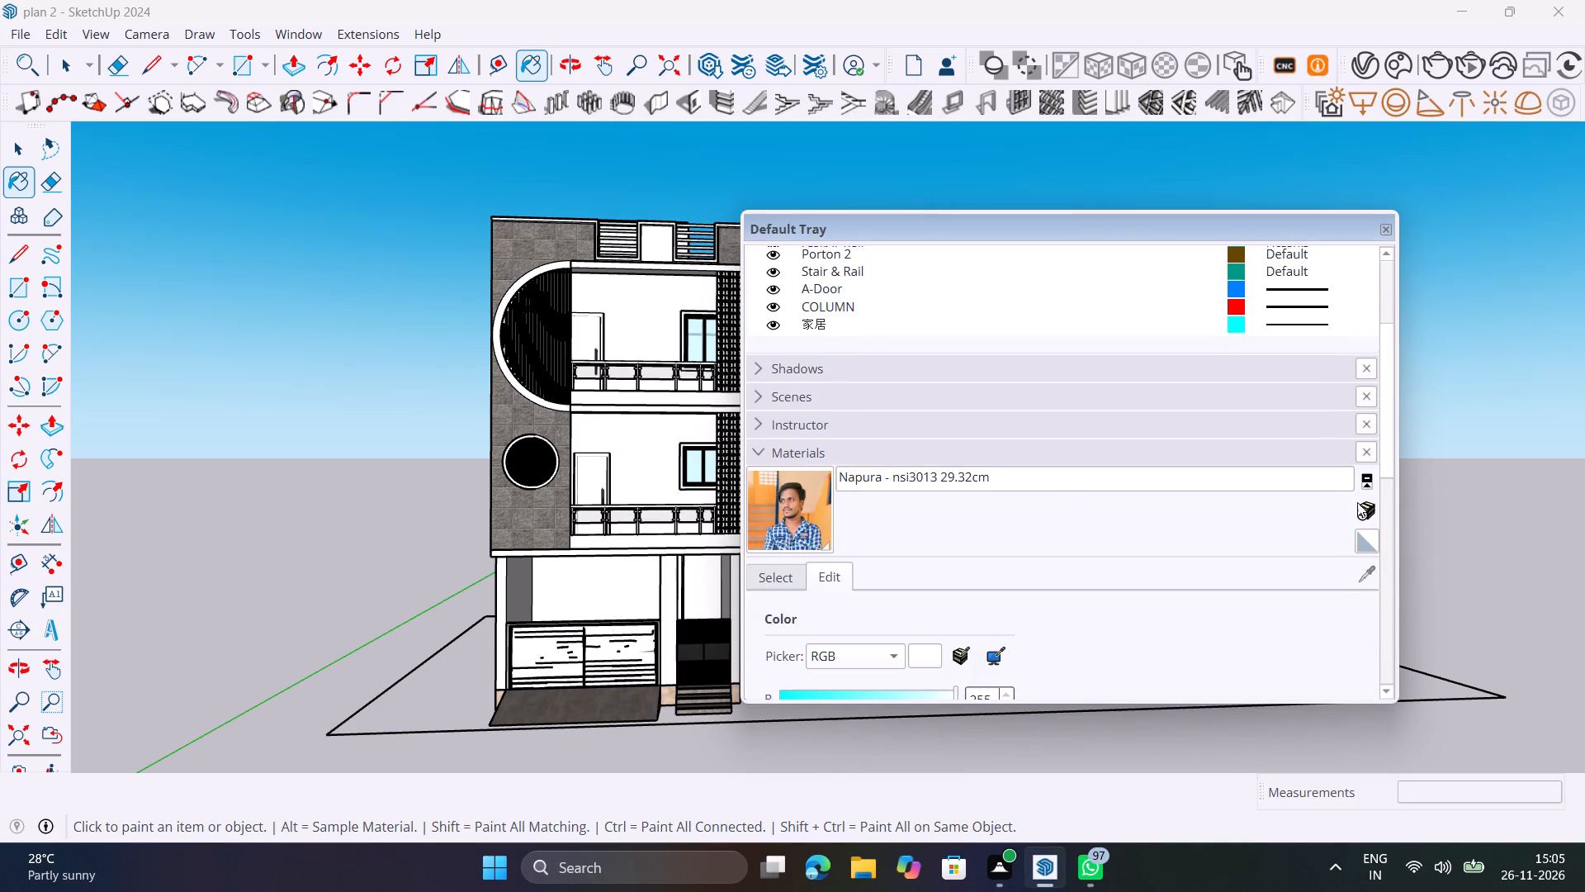
Collapse the Materials section and close the Default Tray.
click(1367, 487)
click(1368, 485)
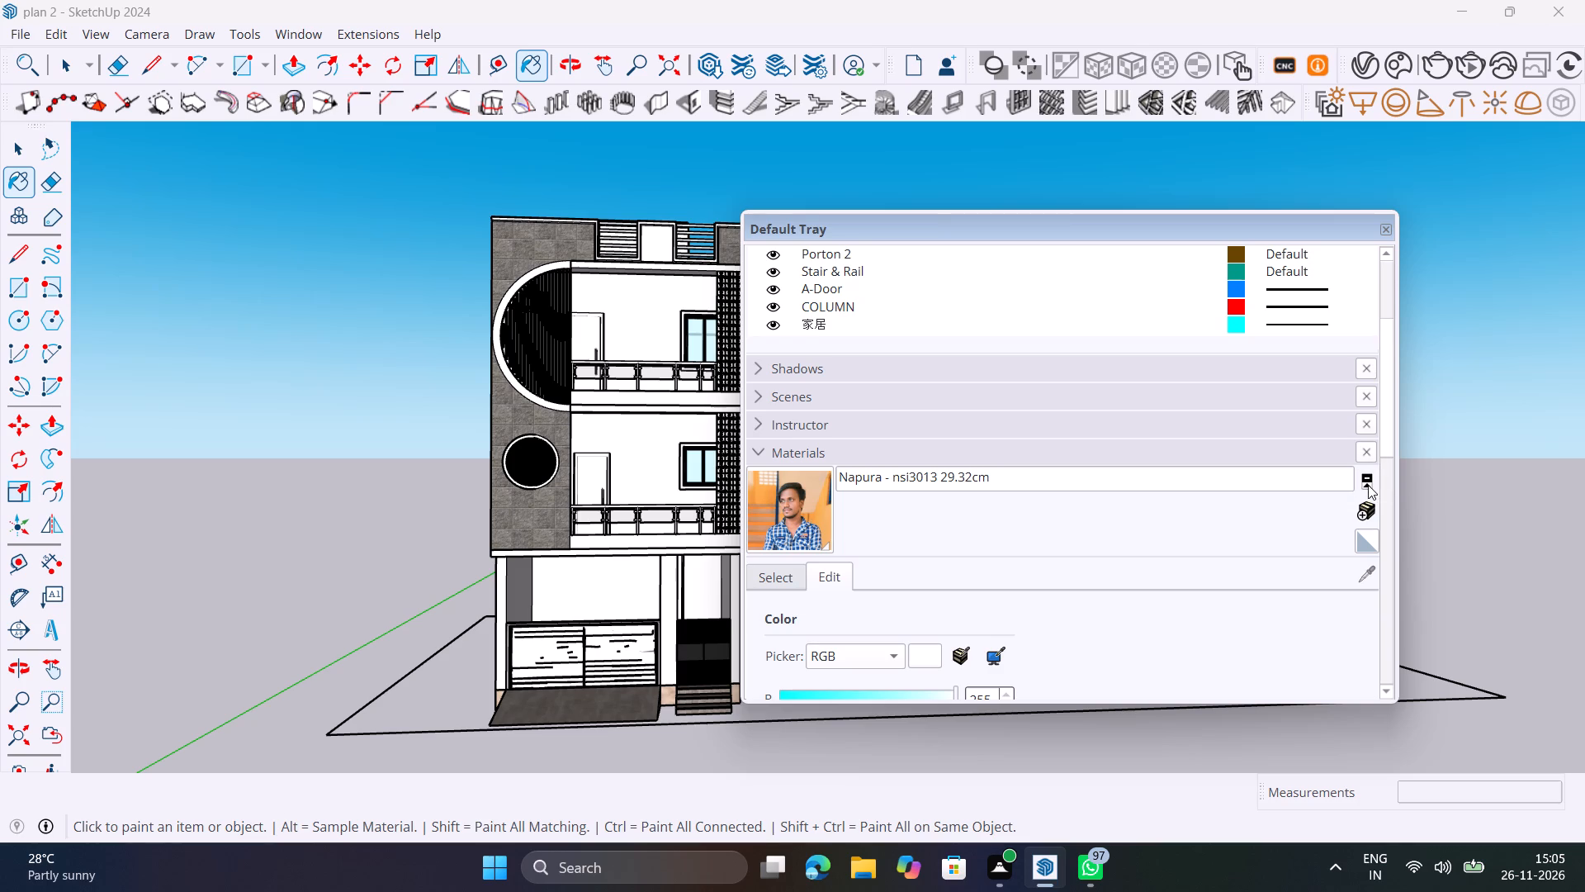
click(1367, 484)
click(1367, 481)
click(1366, 477)
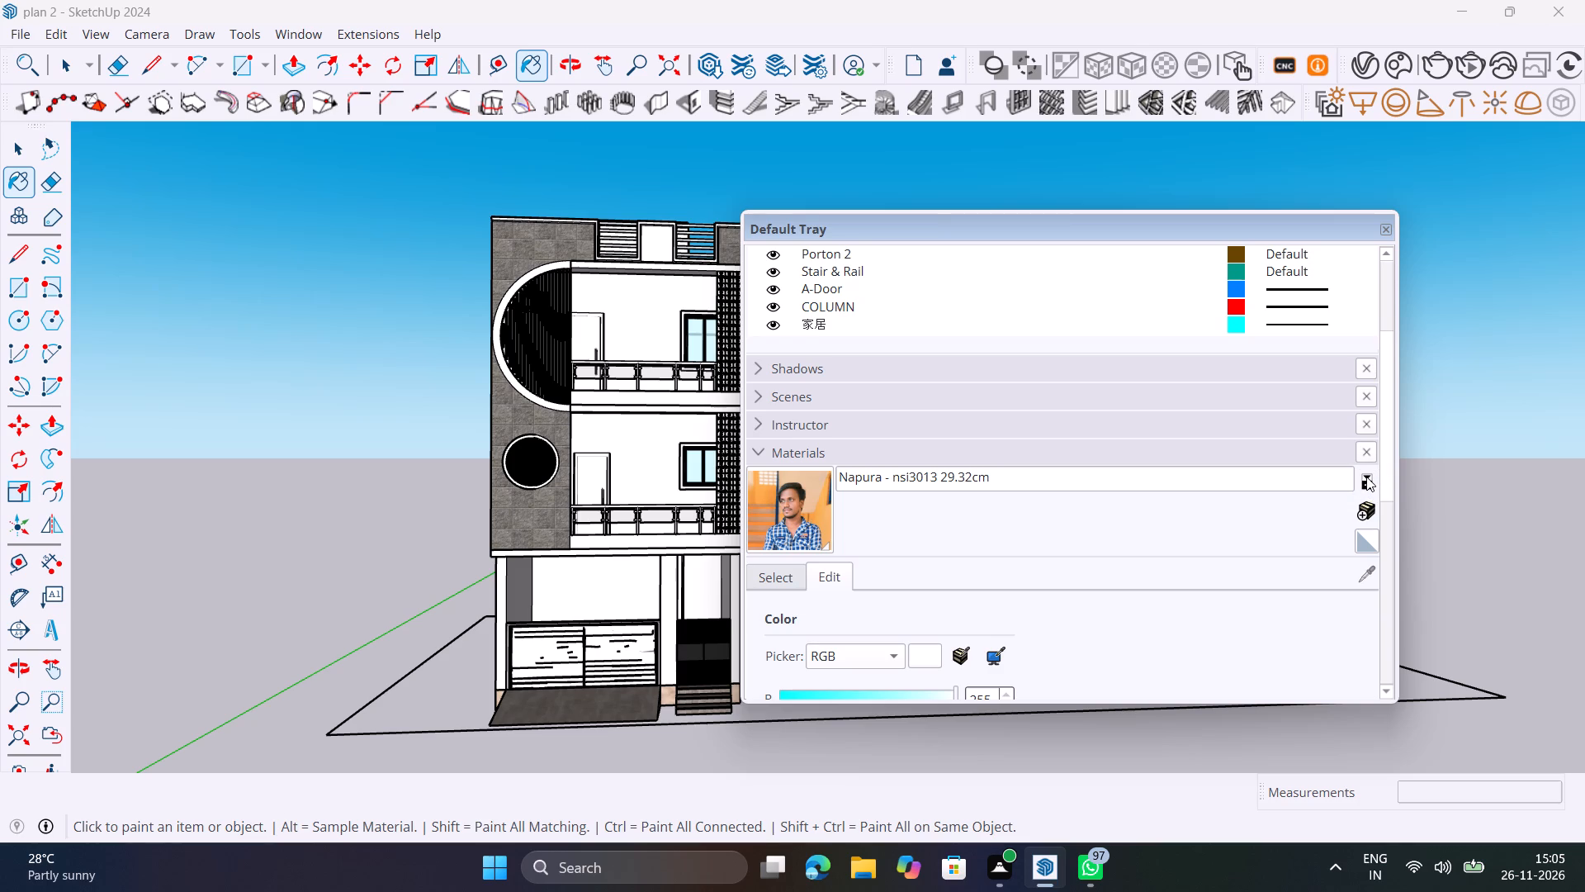
click(1367, 487)
scroll(819, 524, up, 2)
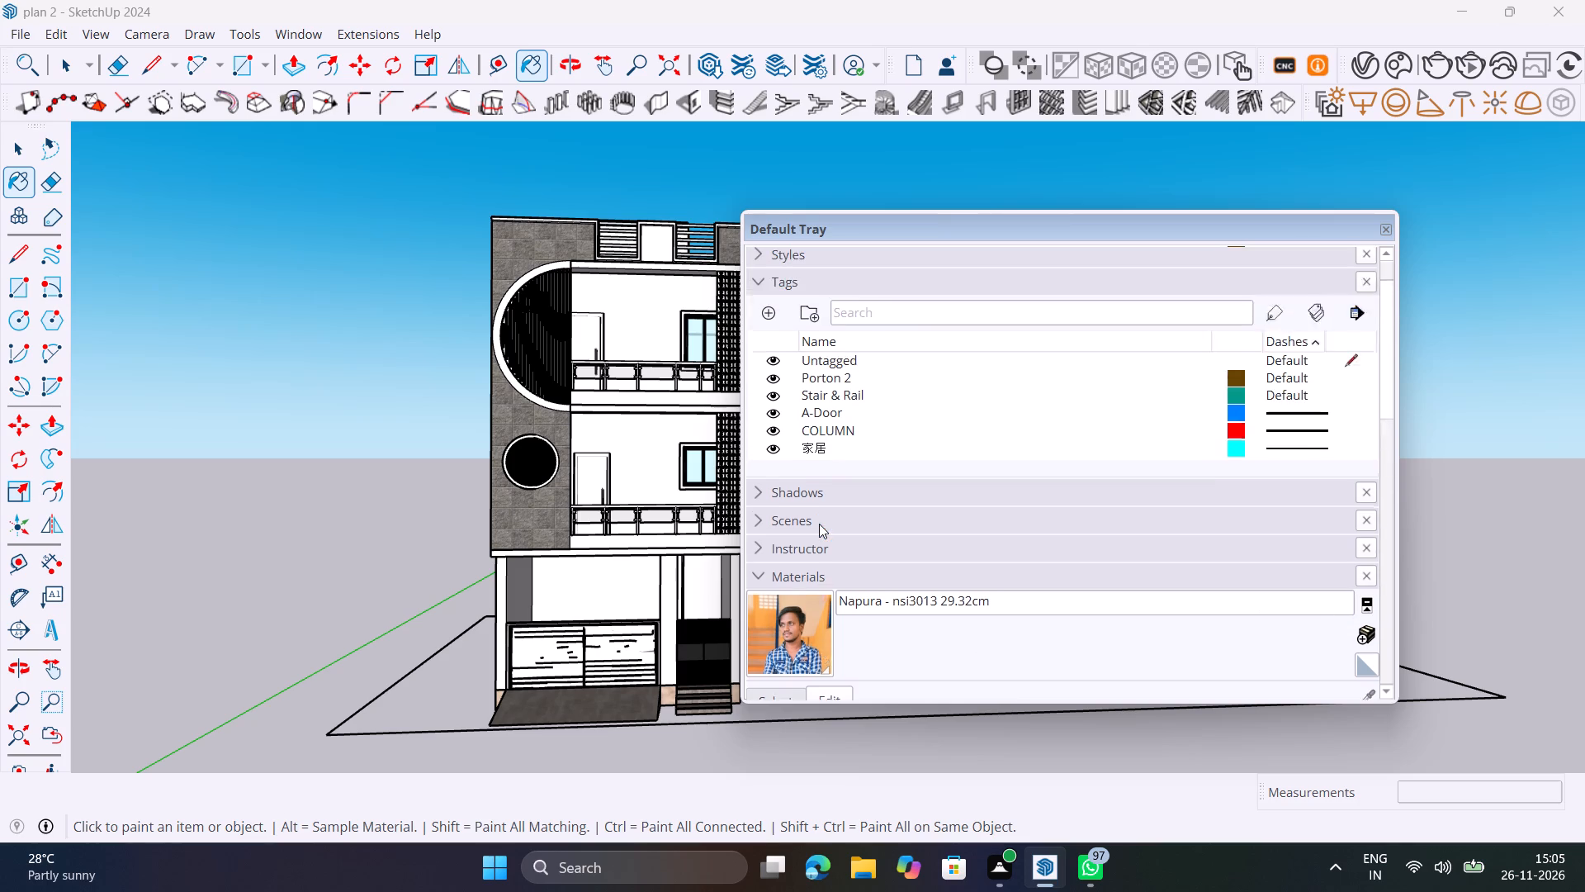
scroll(819, 524, up, 1)
scroll(819, 524, down, 2)
click(819, 513)
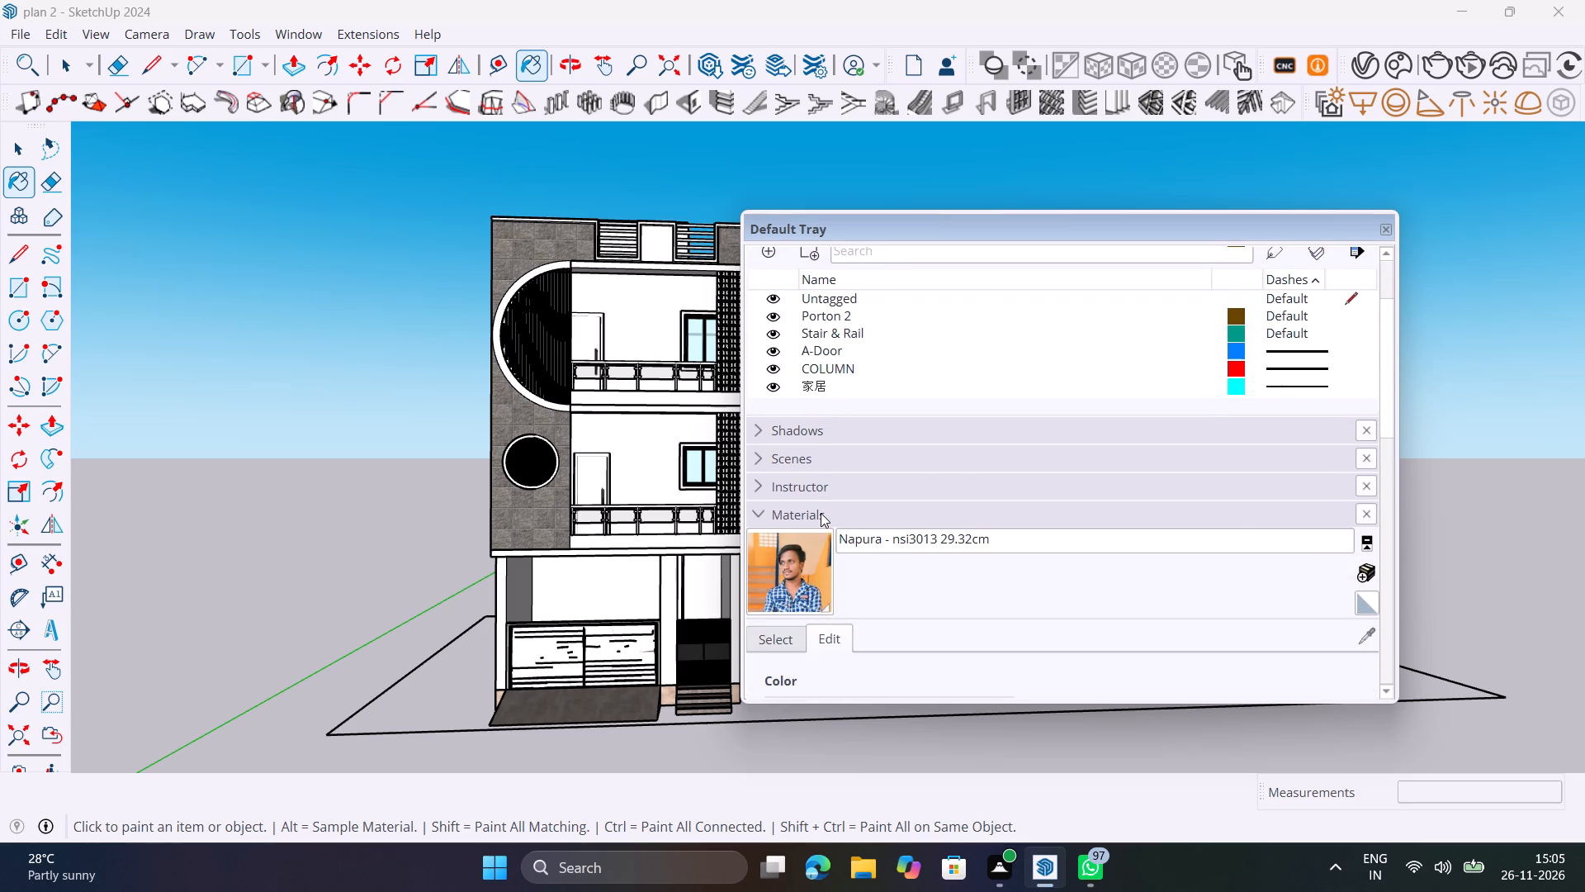
scroll(833, 525, up, 6)
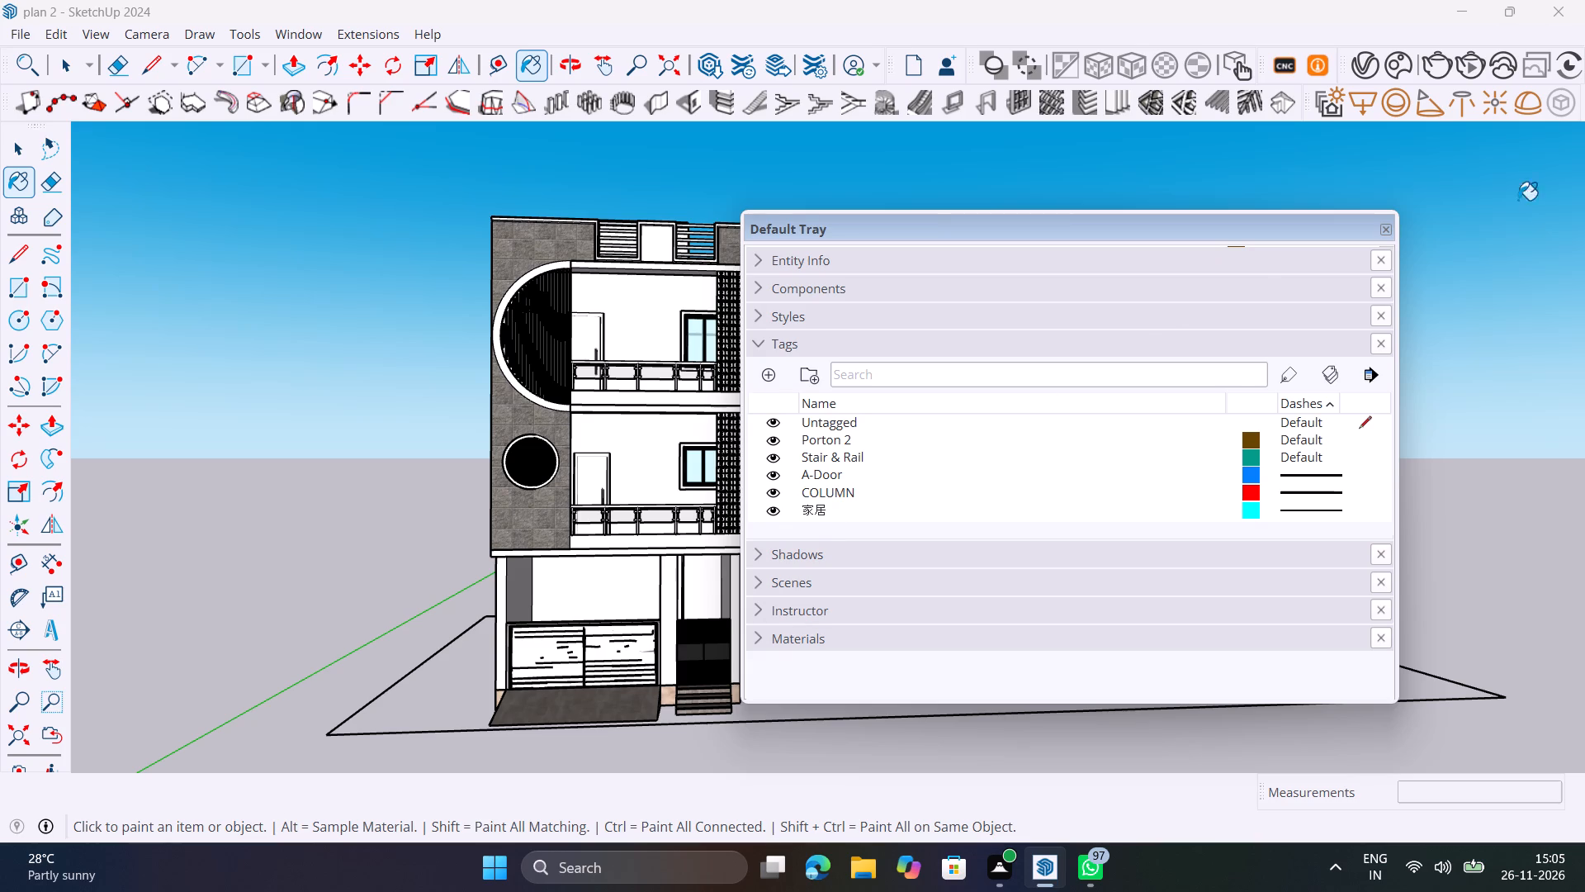
click(1383, 231)
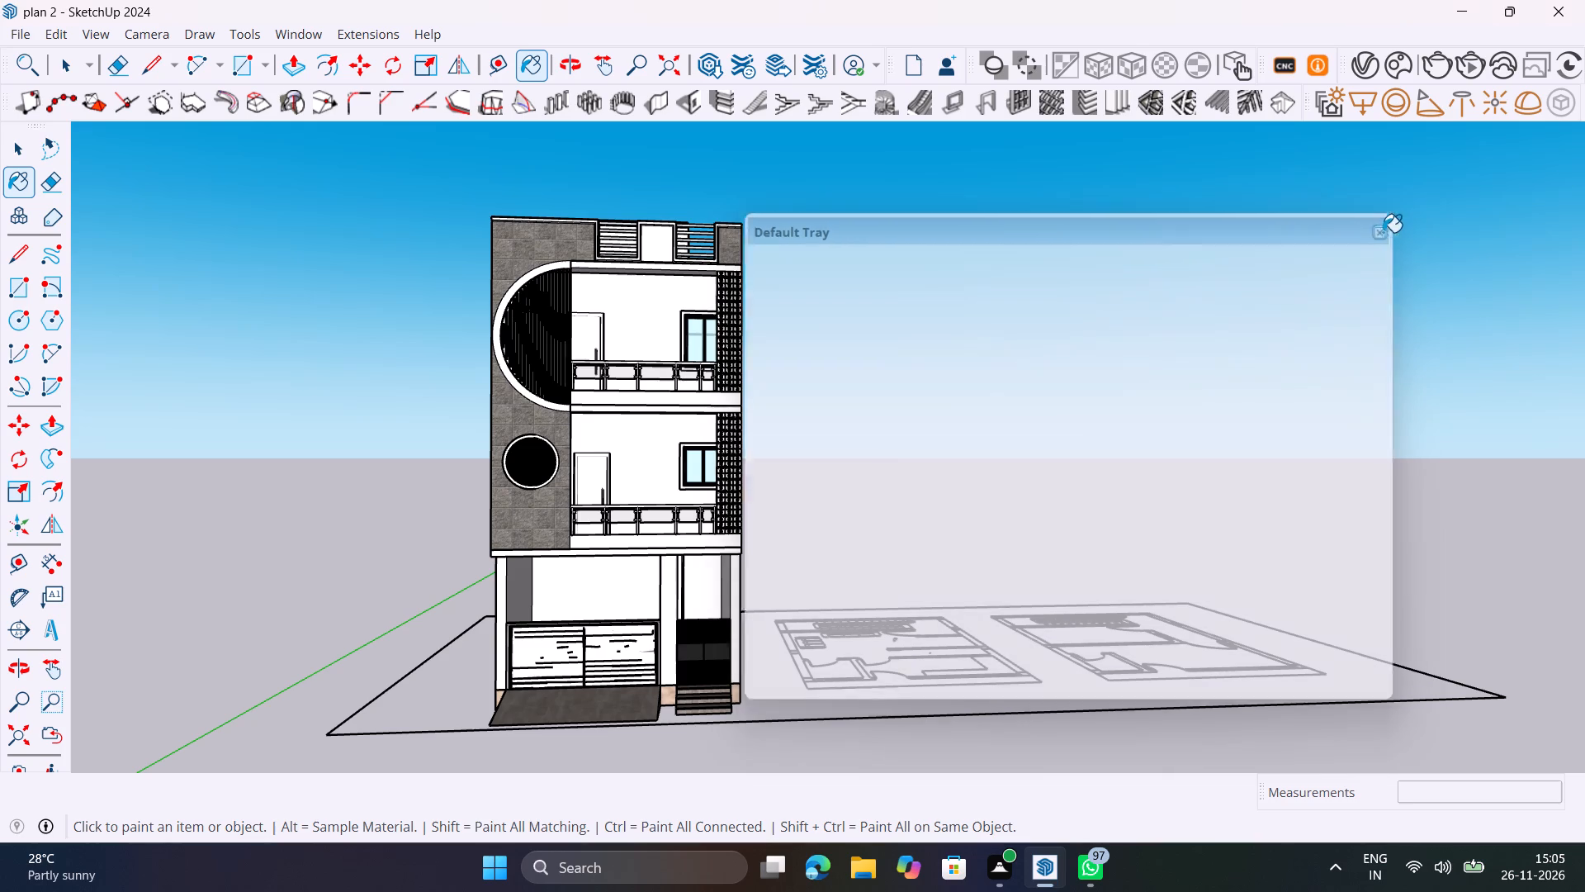
Paint the wall behind the lower balcony with the current Napura - nsi3013 29.32cm material.
click(651, 482)
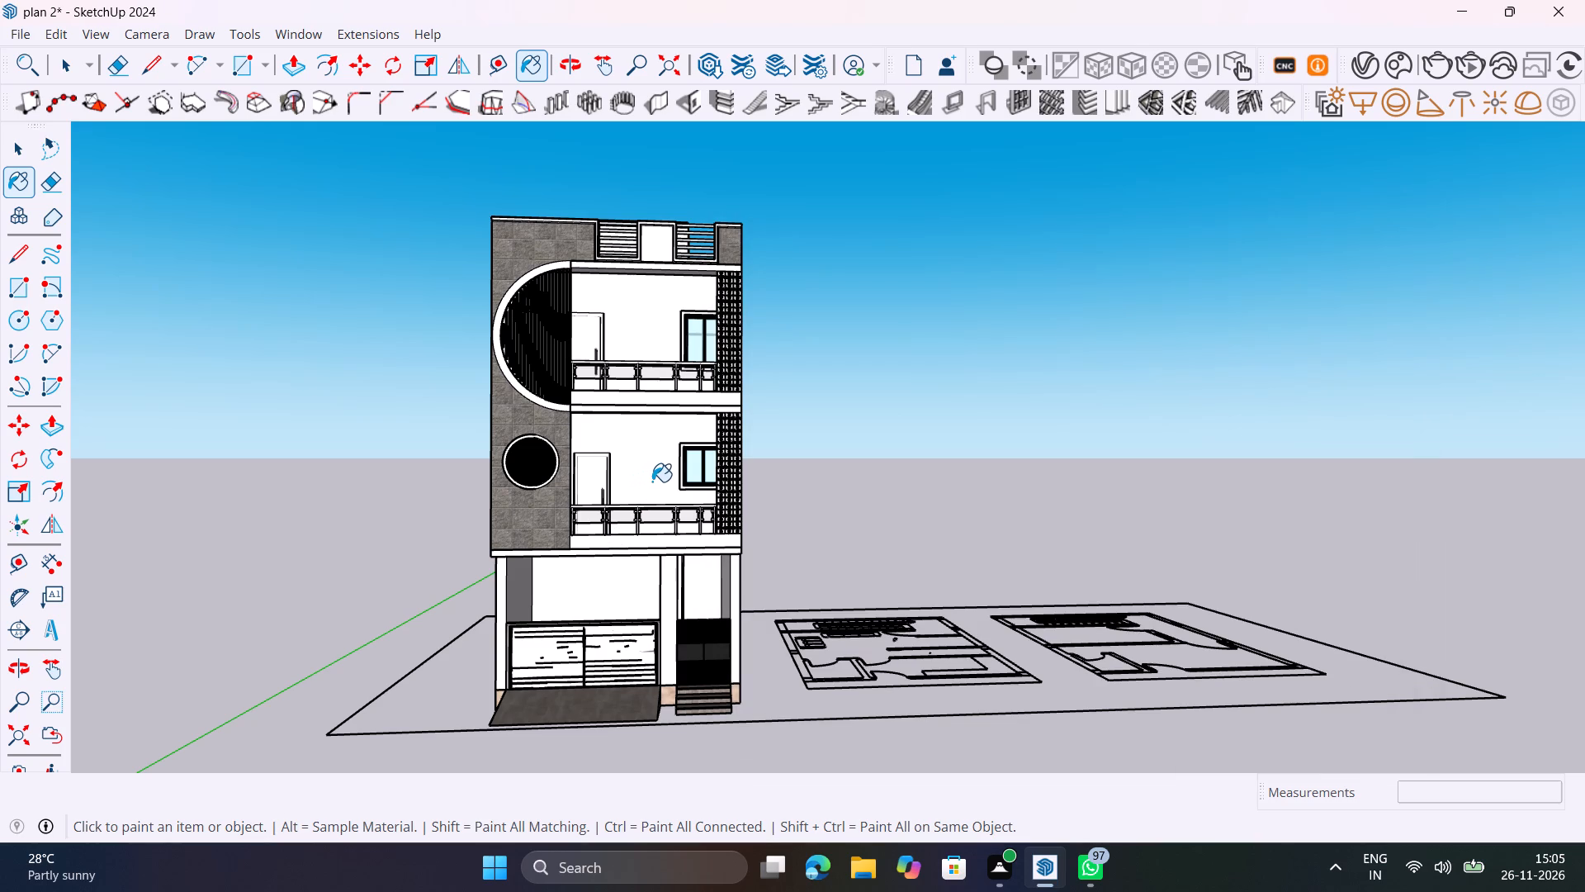
click(655, 475)
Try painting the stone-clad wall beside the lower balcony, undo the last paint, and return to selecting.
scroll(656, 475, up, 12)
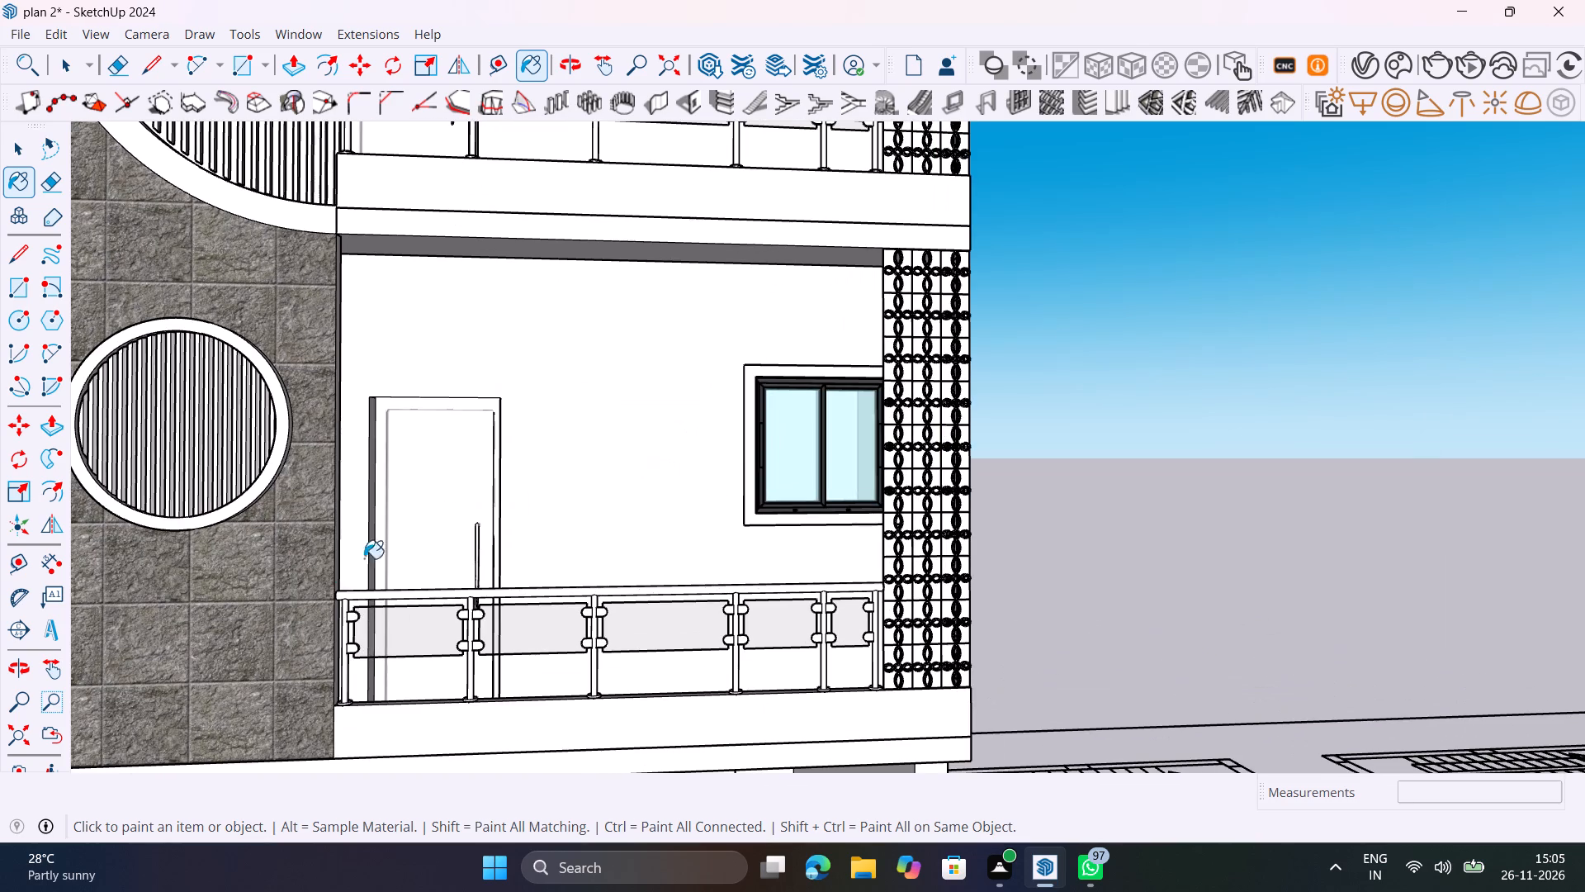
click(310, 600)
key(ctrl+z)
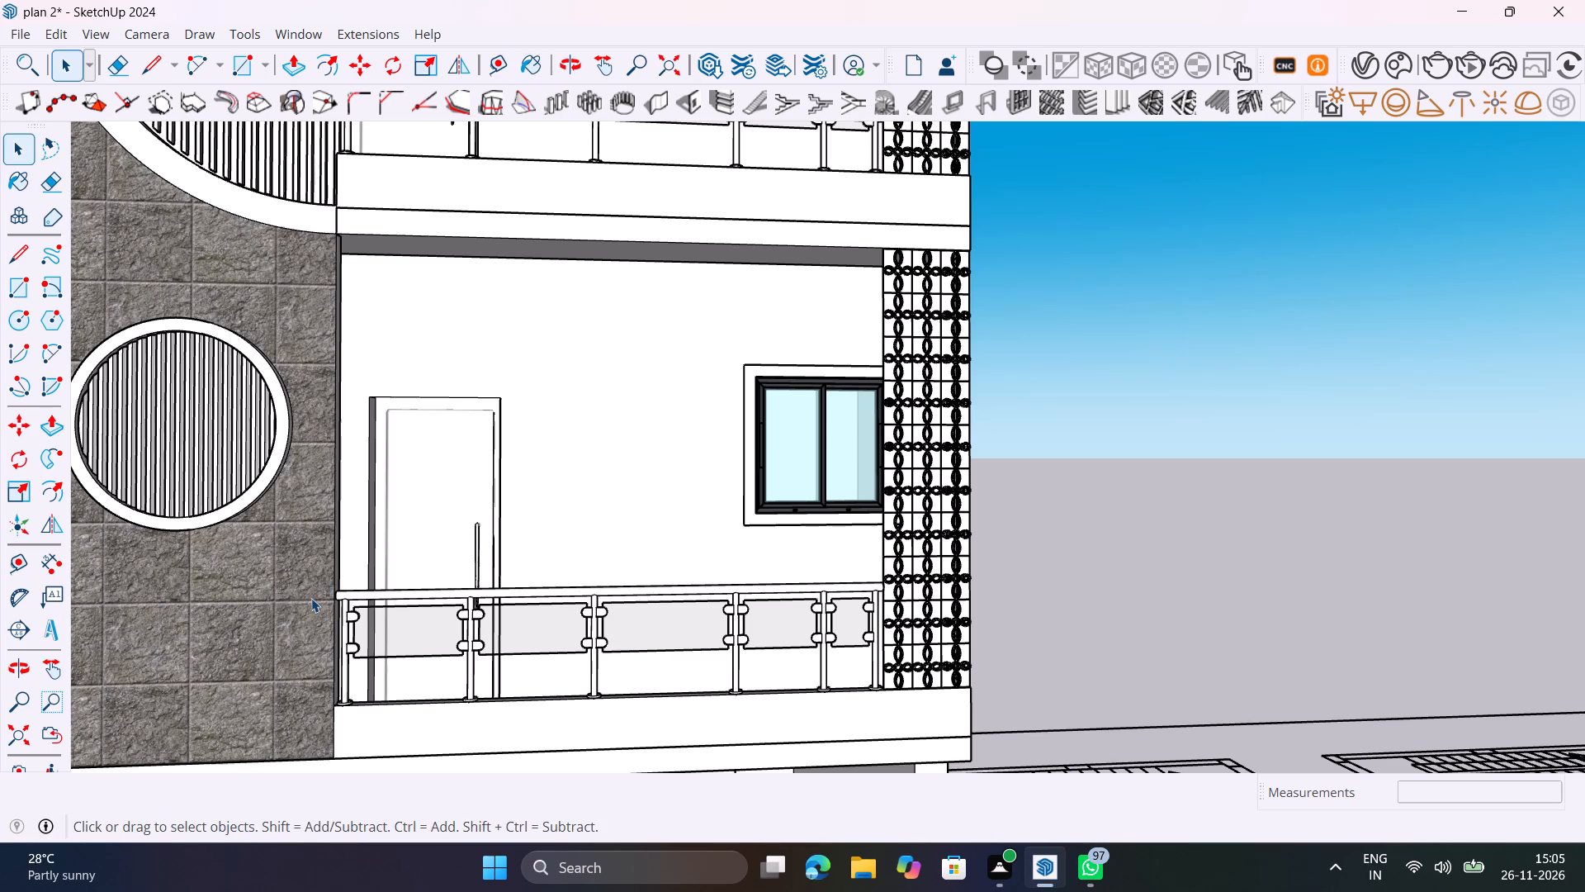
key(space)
Save the model with the whole building's front elevation framed for rendering.
scroll(421, 573, down, 10)
key(ctrl+s)
scroll(538, 607, down, 6)
shift+middle_drag(587, 628, 792, 478)
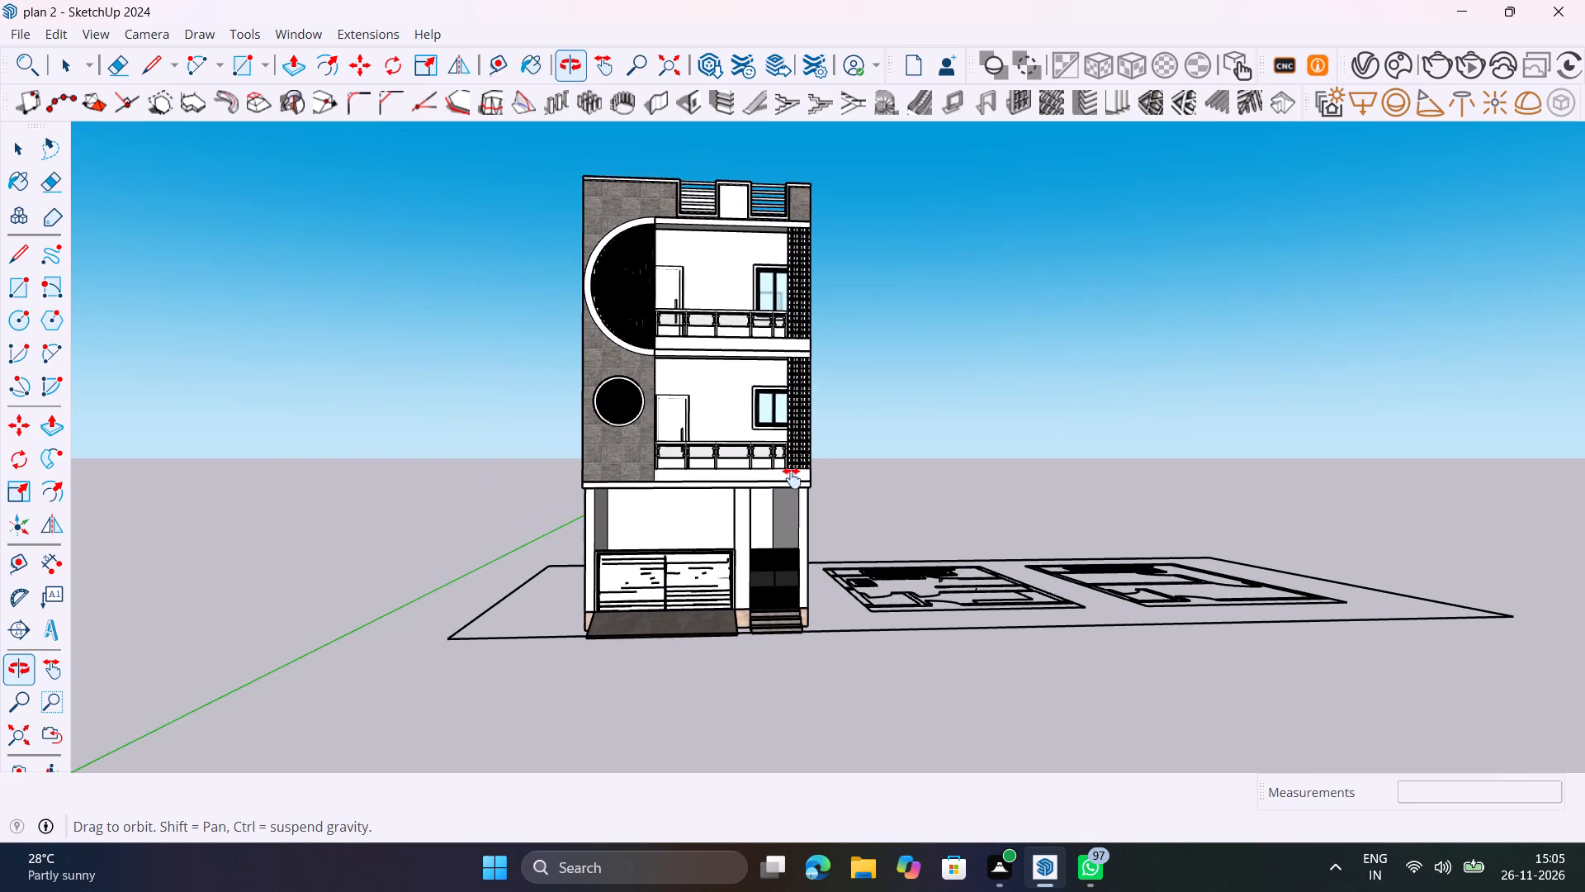
shift+middle_drag(792, 478, 824, 528)
key(ctrl+s)
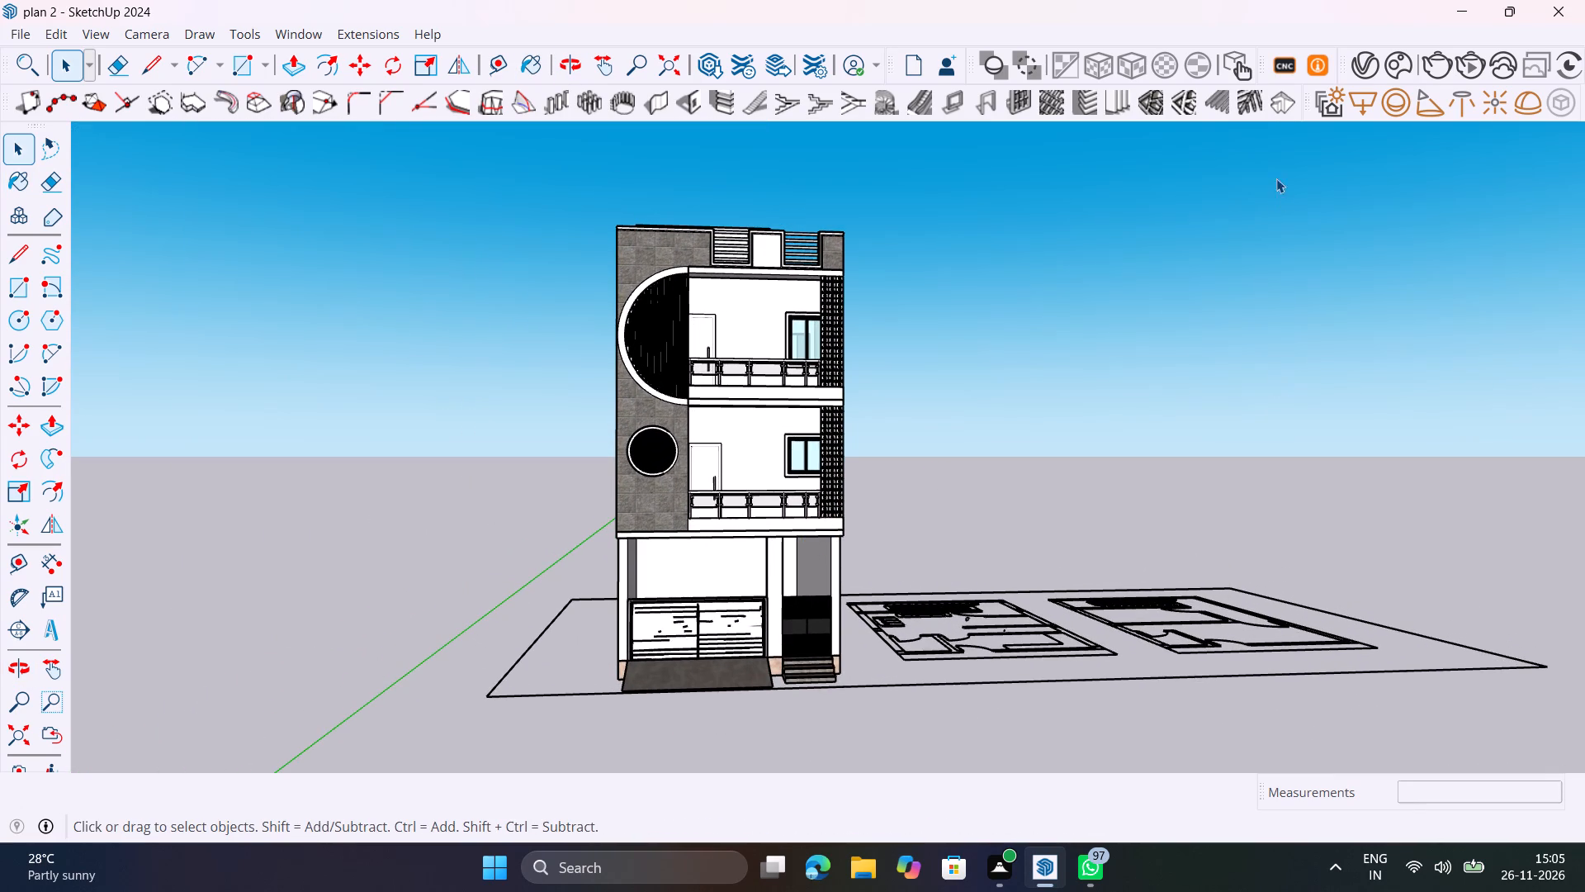
Start a V-Ray render of the building's front elevation.
click(1441, 69)
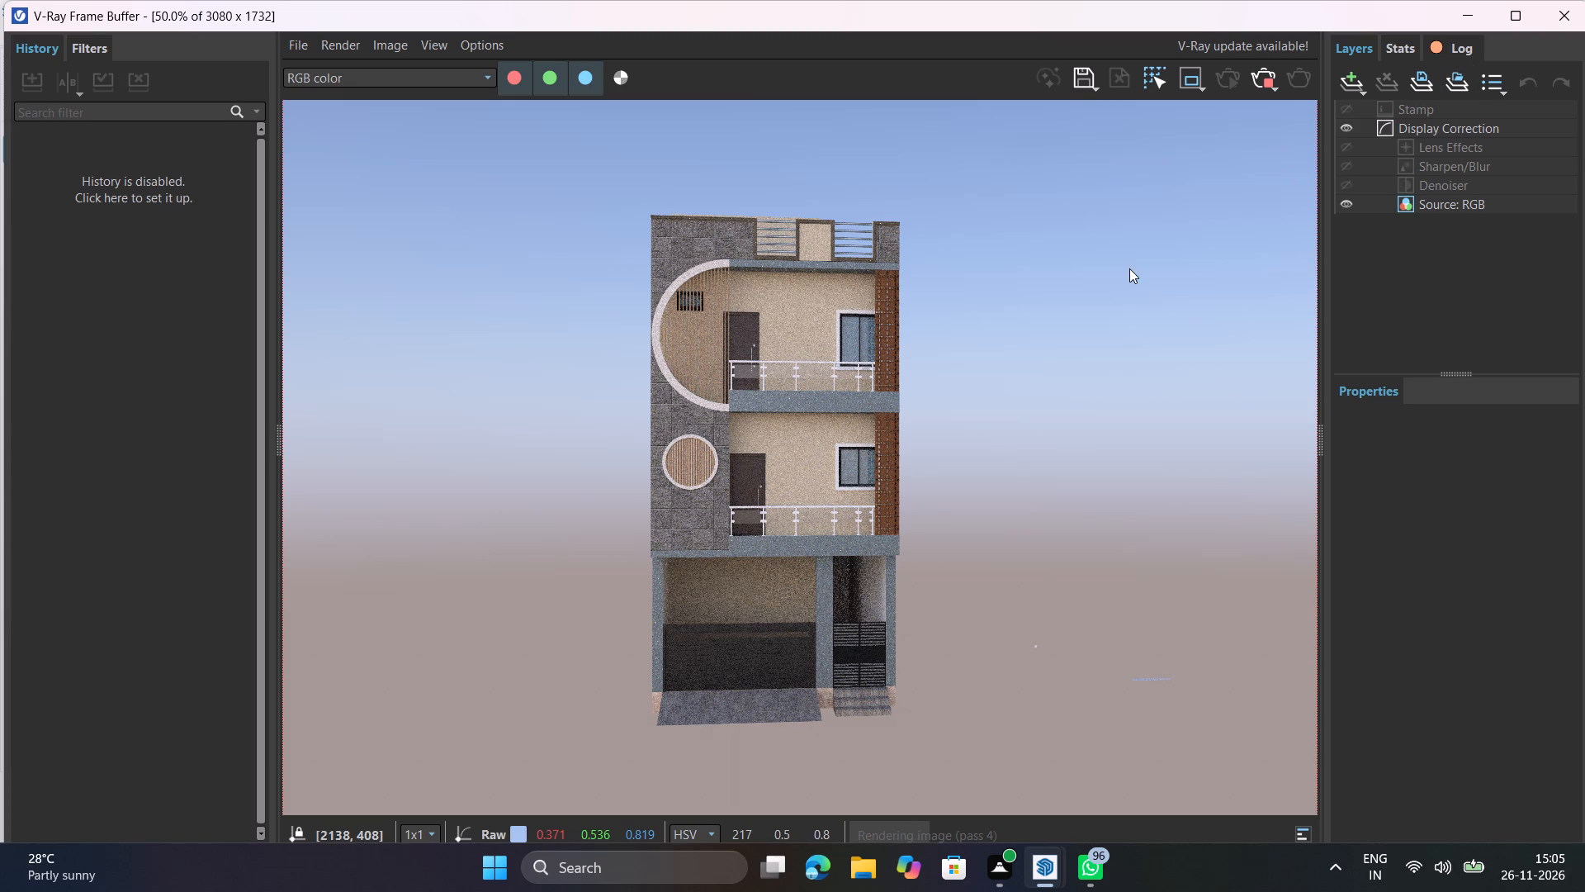
Examine the rendered facade in the V-Ray Frame Buffer, both as a whole and close up around the balconies.
scroll(1129, 268, down, 3)
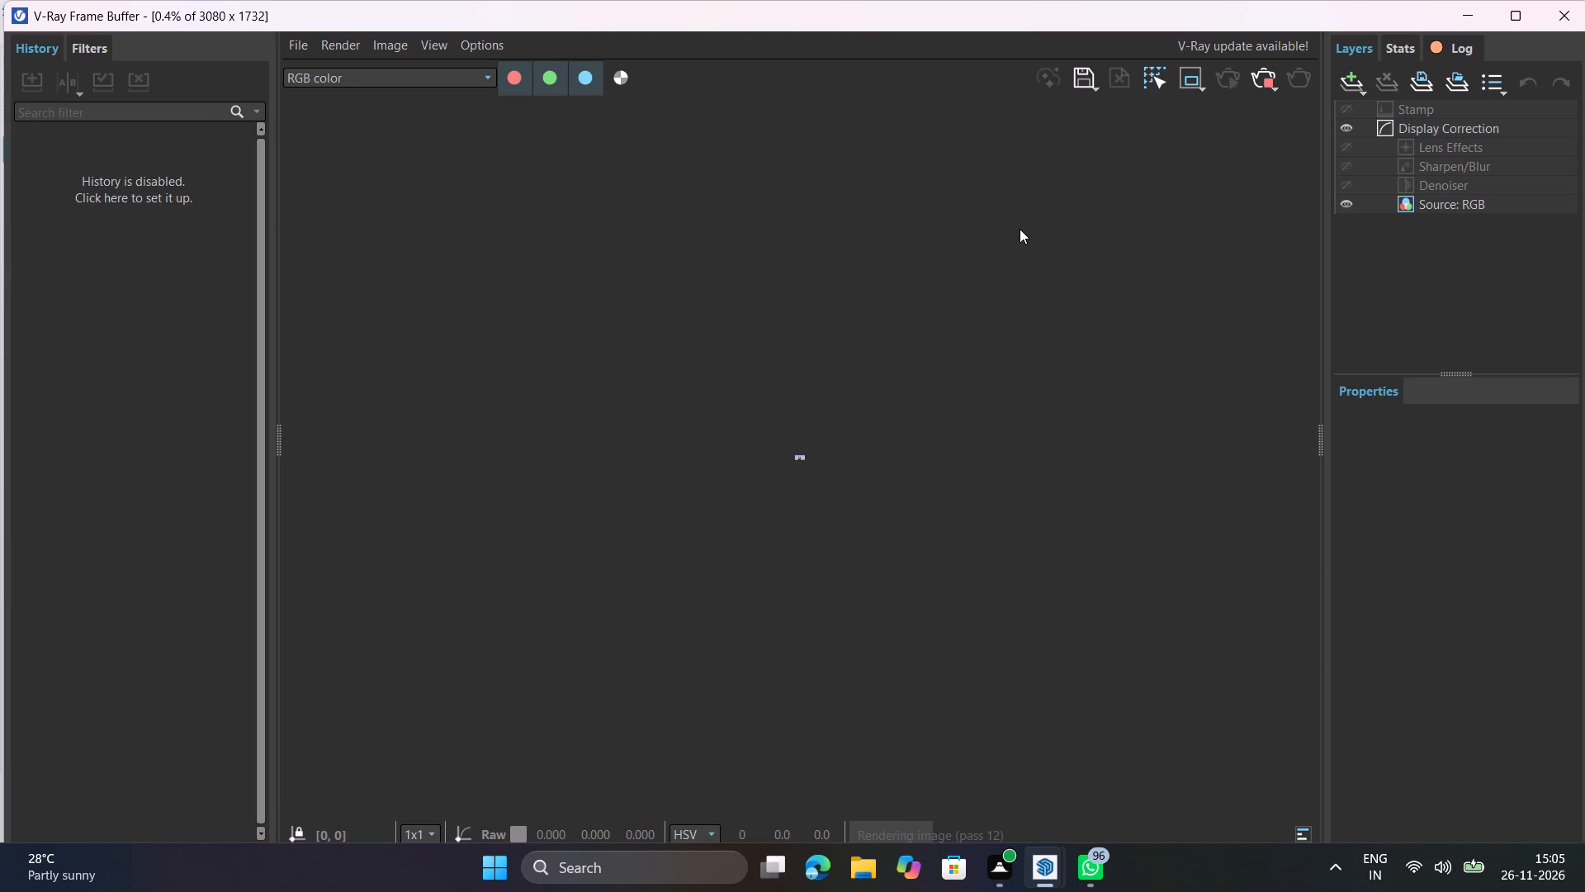
ctrl+scroll(869, 406, up, 10)
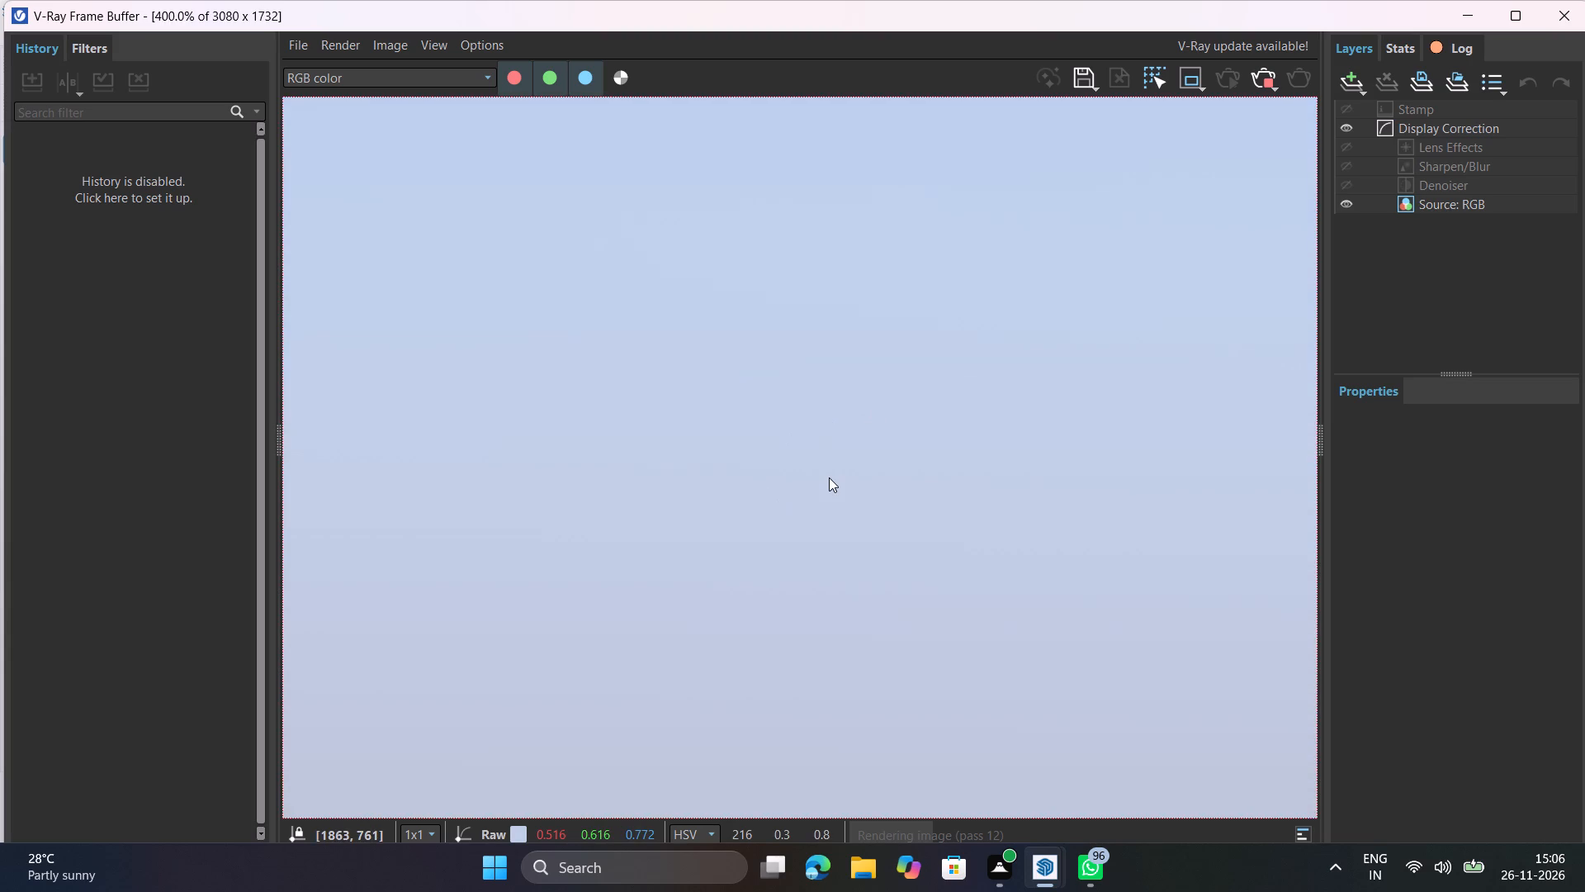
ctrl+scroll(829, 477, down, 5)
ctrl+scroll(829, 477, up, 3)
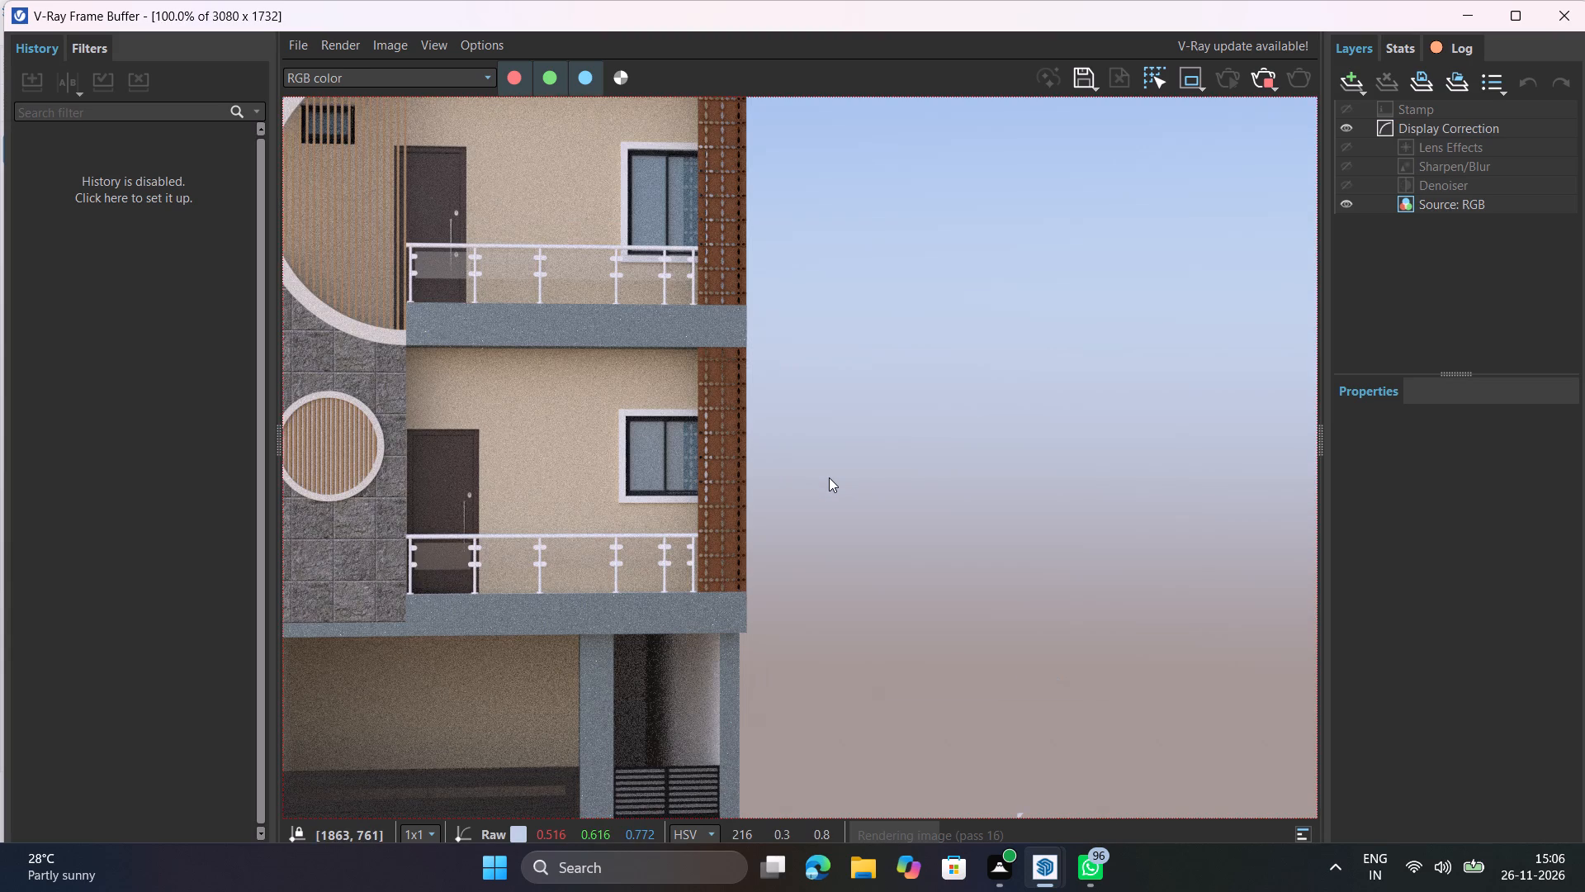
middle_drag(530, 414, 693, 388)
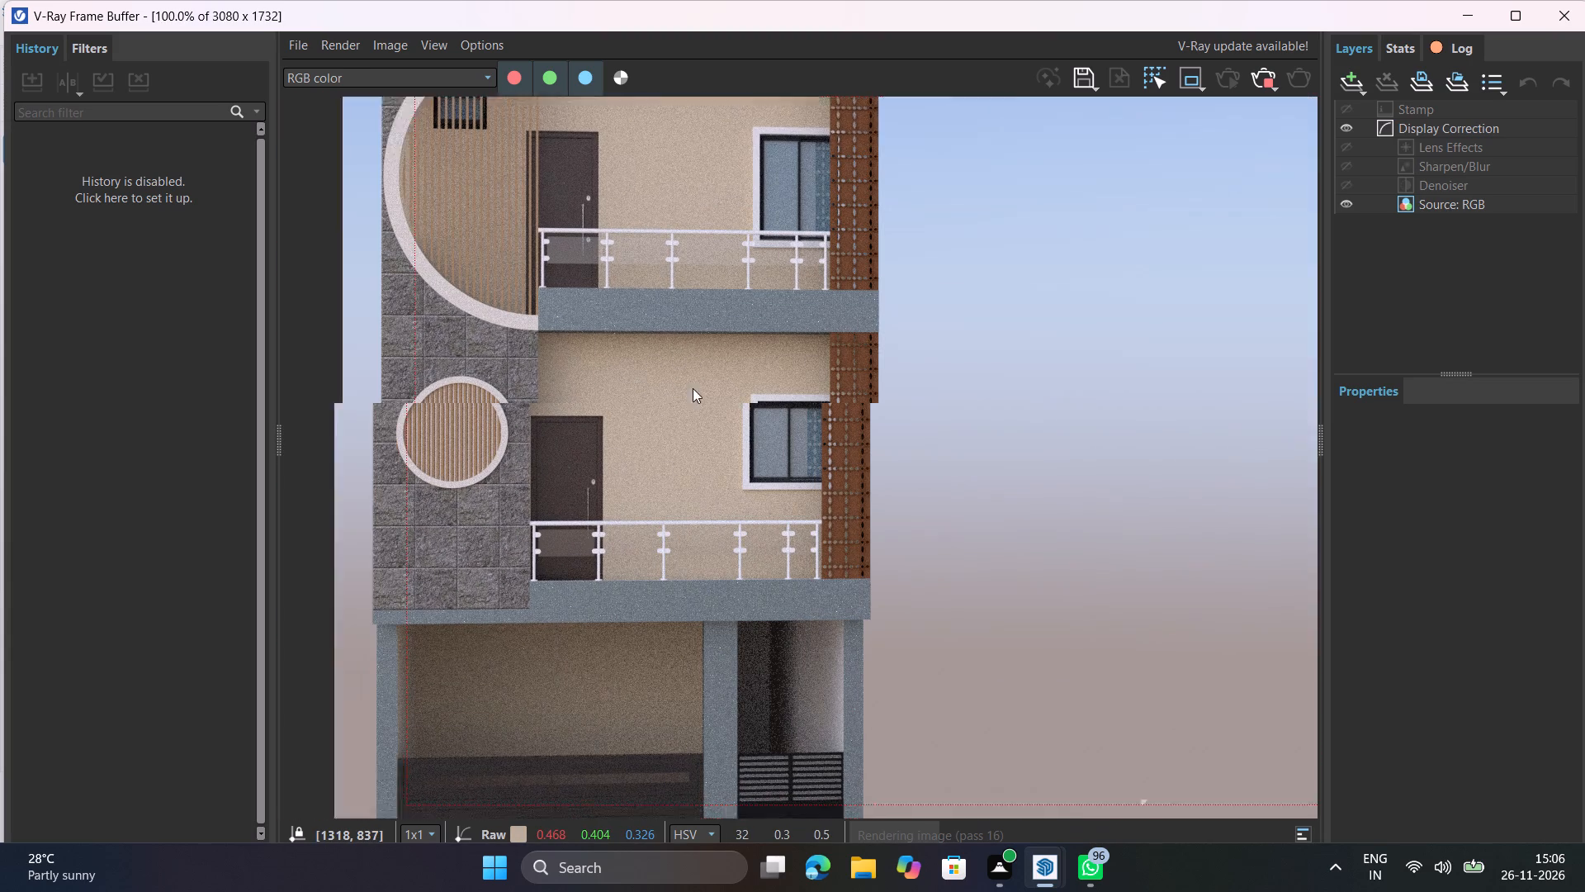
middle_drag(693, 388, 820, 339)
scroll(821, 345, down, 1)
middle_drag(789, 416, 749, 529)
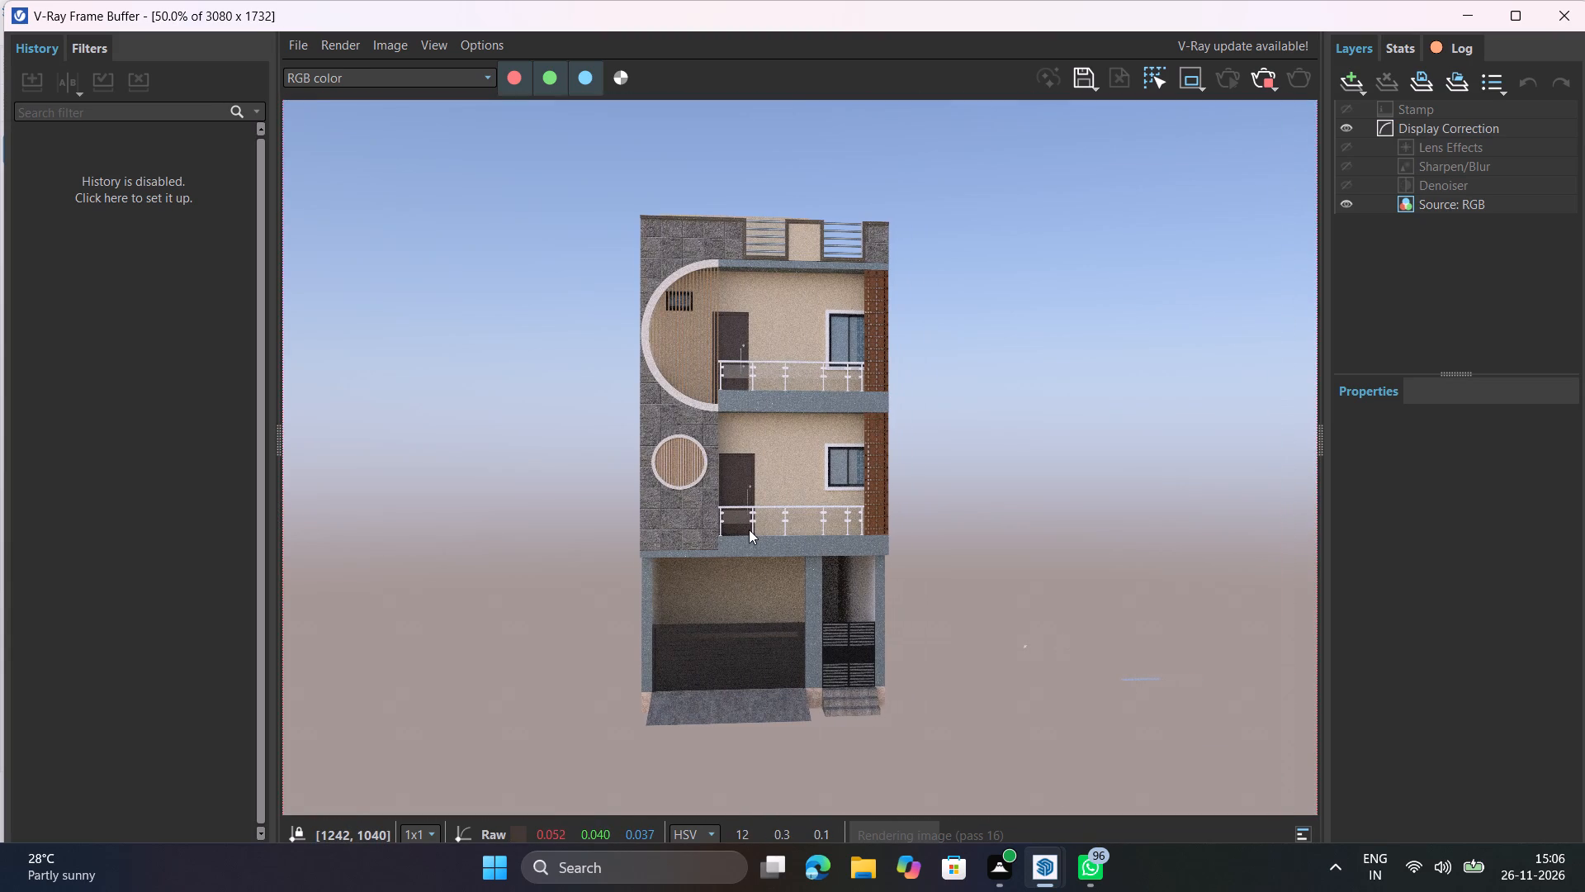
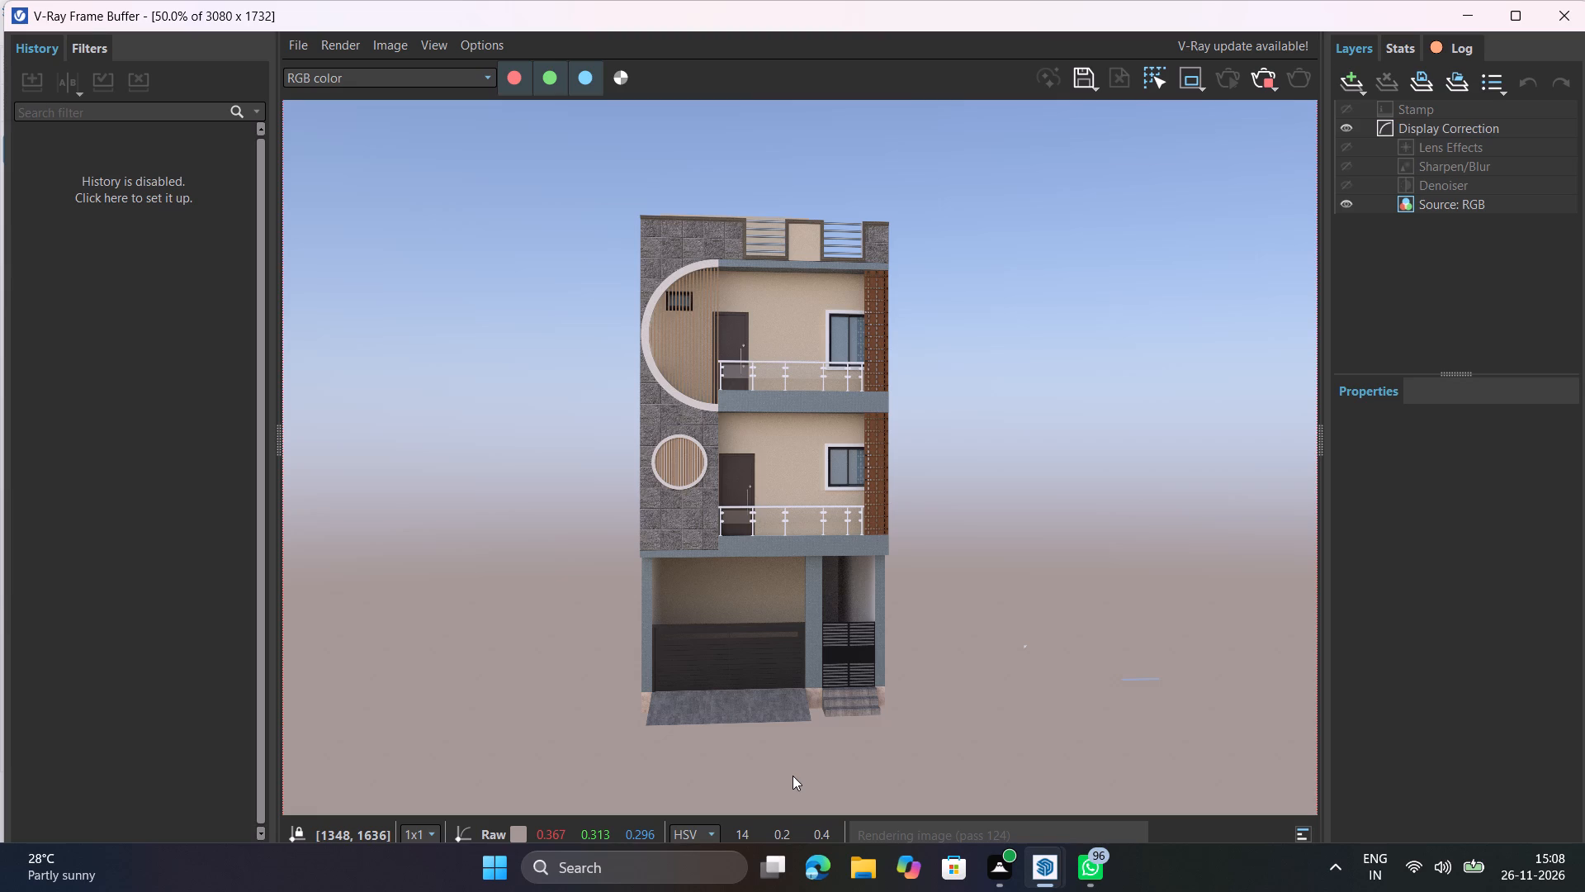
Stop the running V-Ray render and close the frame buffer to return to the model.
scroll(792, 776, right, 1)
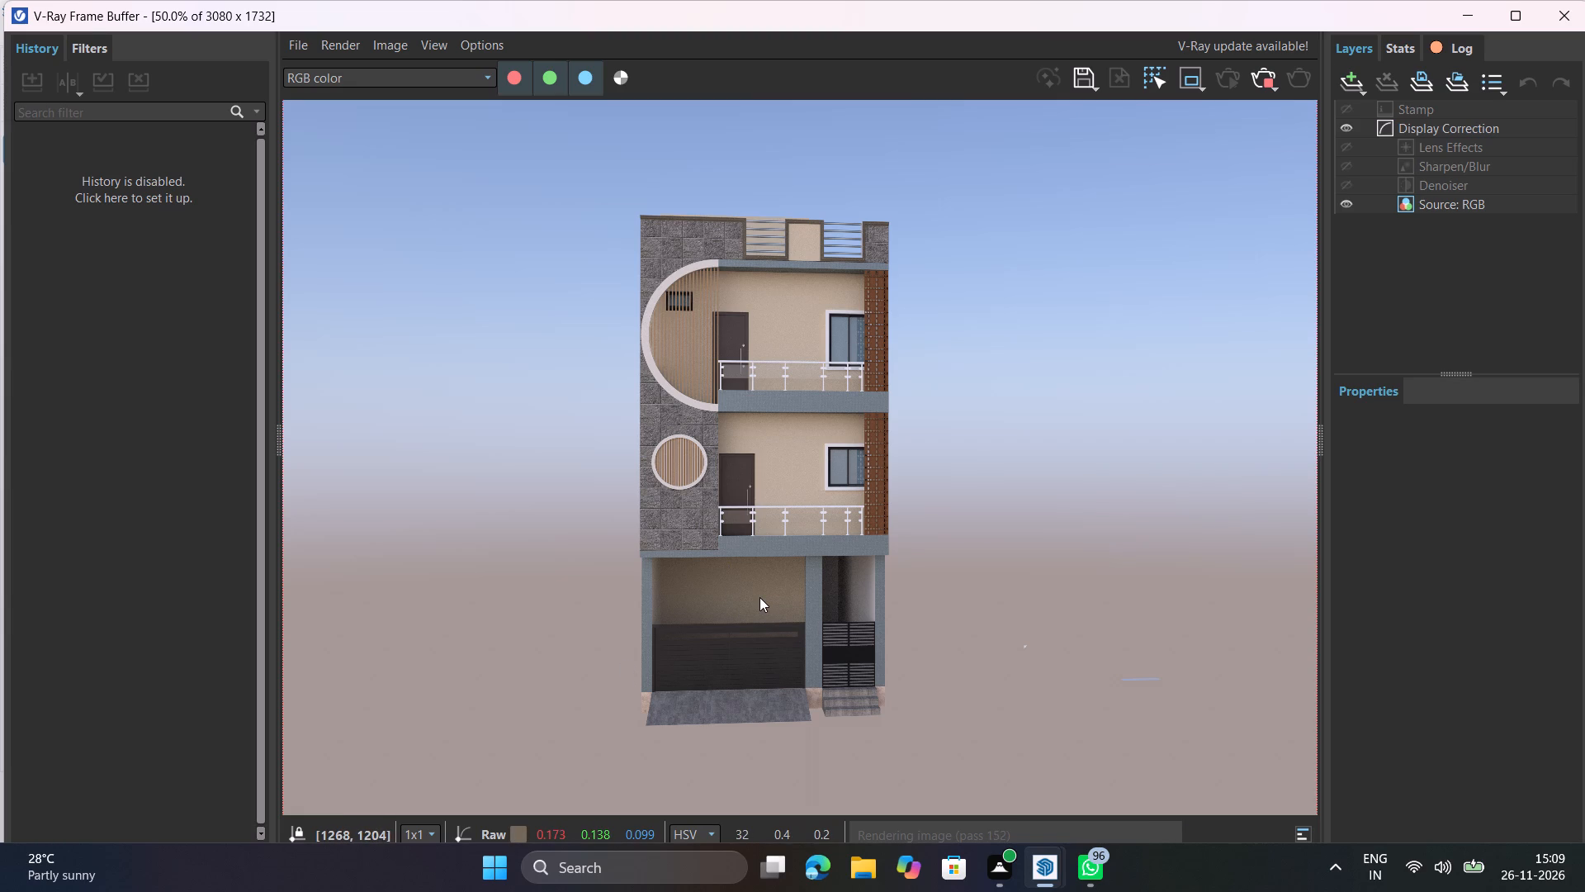
click(1261, 77)
click(1584, 6)
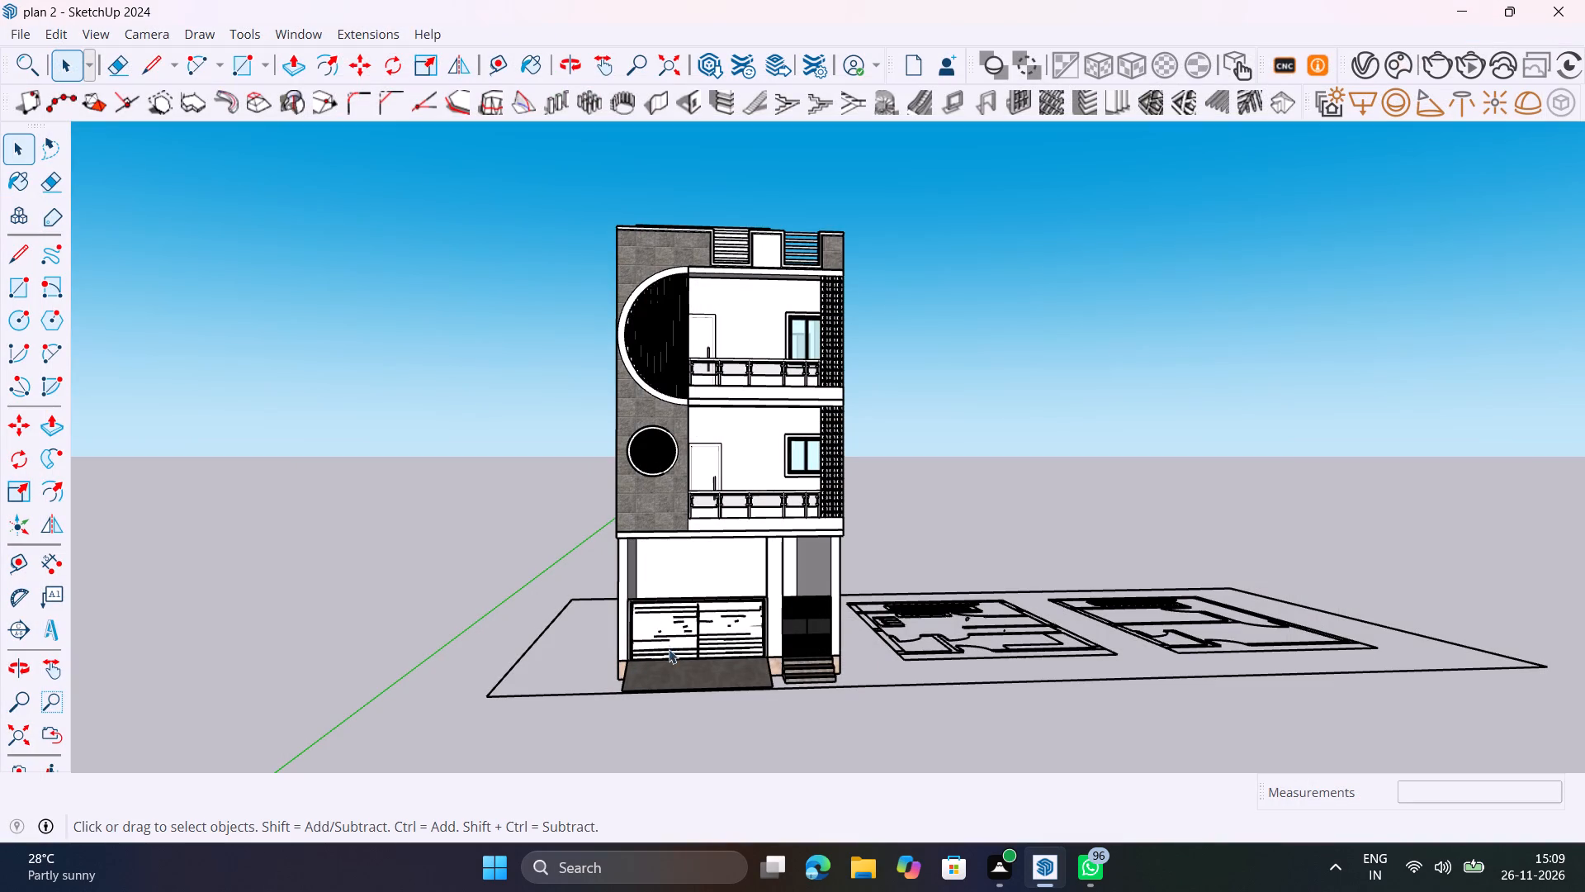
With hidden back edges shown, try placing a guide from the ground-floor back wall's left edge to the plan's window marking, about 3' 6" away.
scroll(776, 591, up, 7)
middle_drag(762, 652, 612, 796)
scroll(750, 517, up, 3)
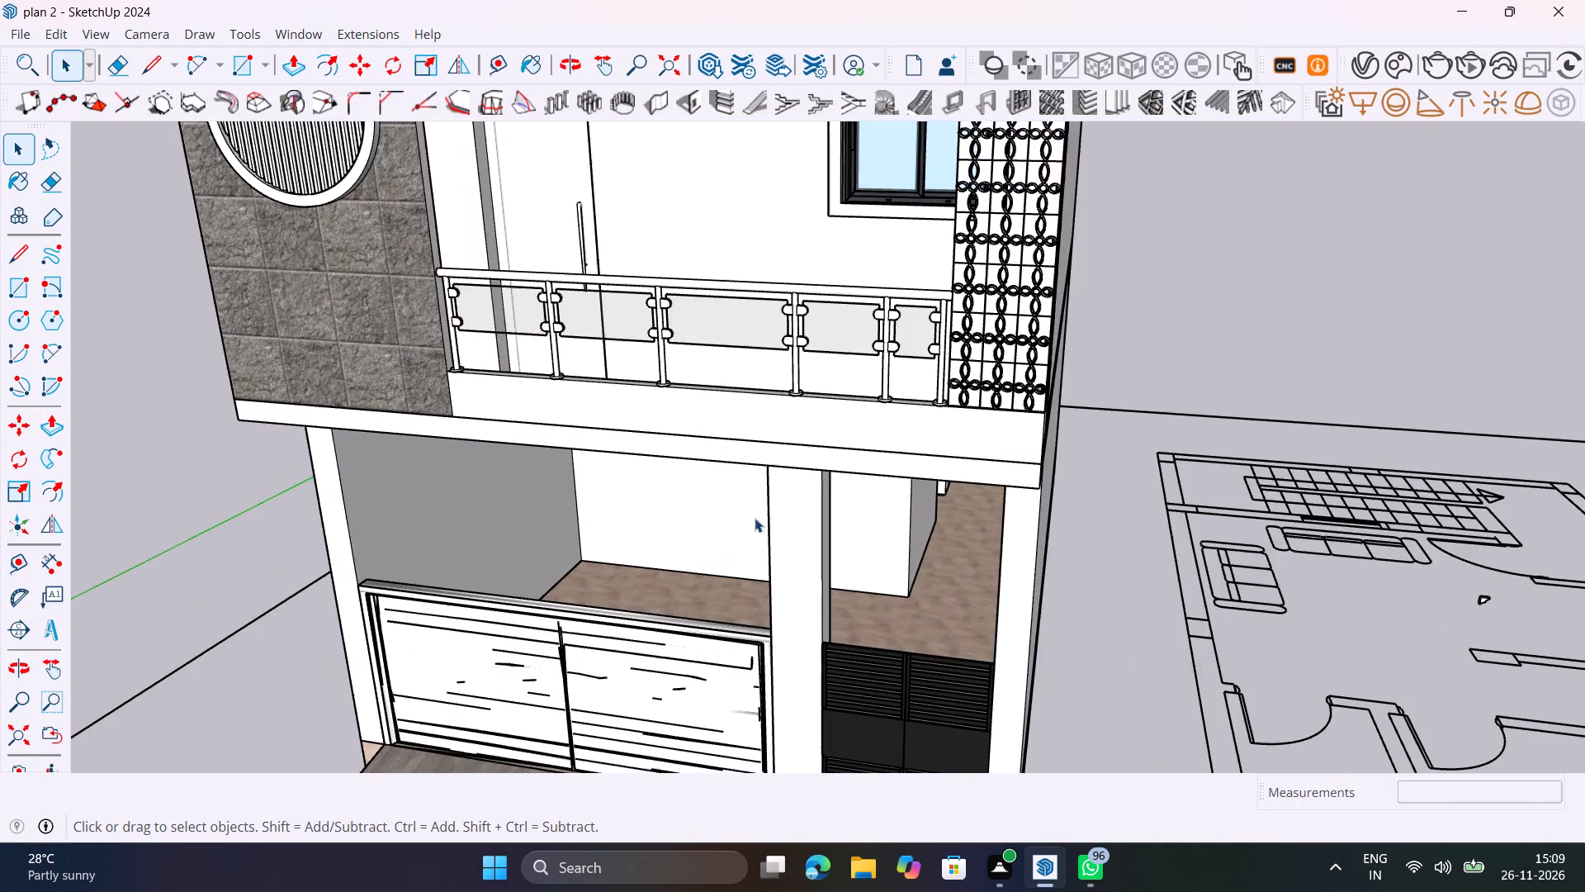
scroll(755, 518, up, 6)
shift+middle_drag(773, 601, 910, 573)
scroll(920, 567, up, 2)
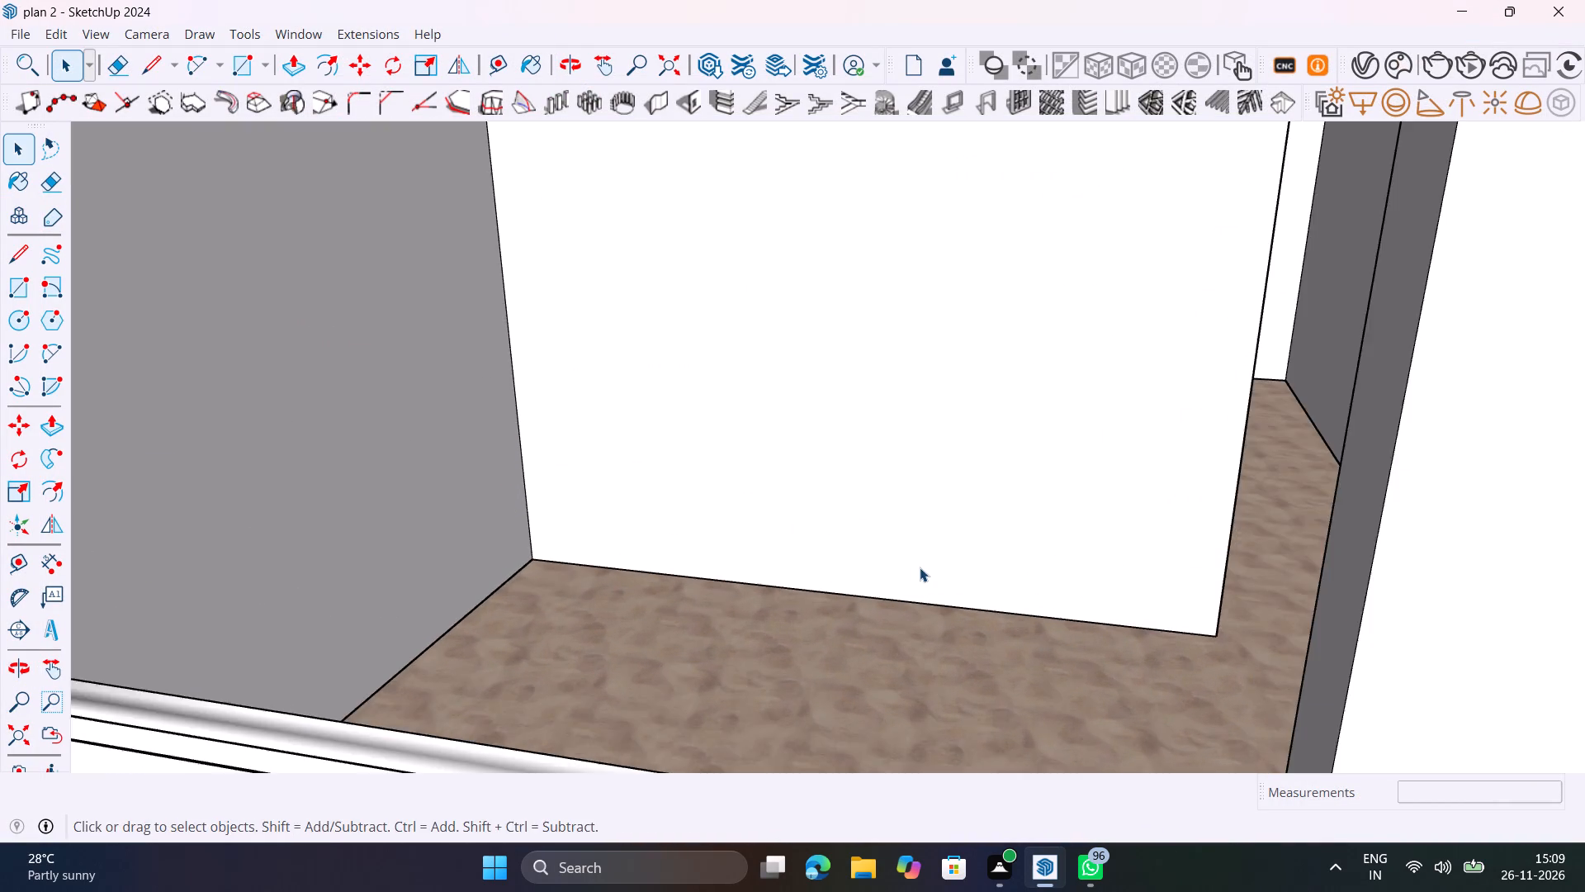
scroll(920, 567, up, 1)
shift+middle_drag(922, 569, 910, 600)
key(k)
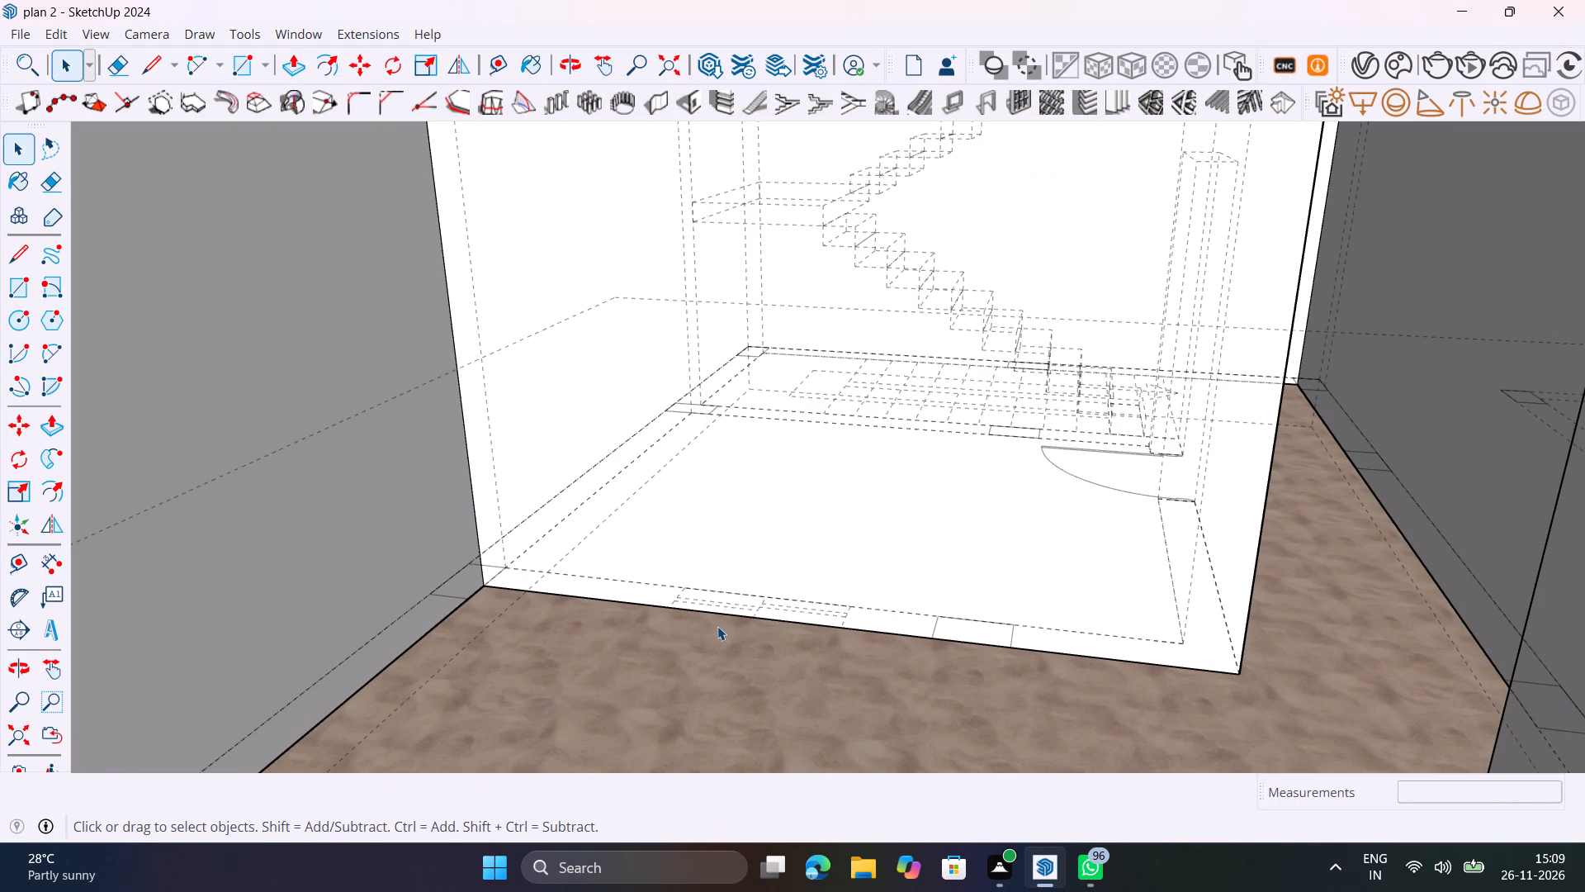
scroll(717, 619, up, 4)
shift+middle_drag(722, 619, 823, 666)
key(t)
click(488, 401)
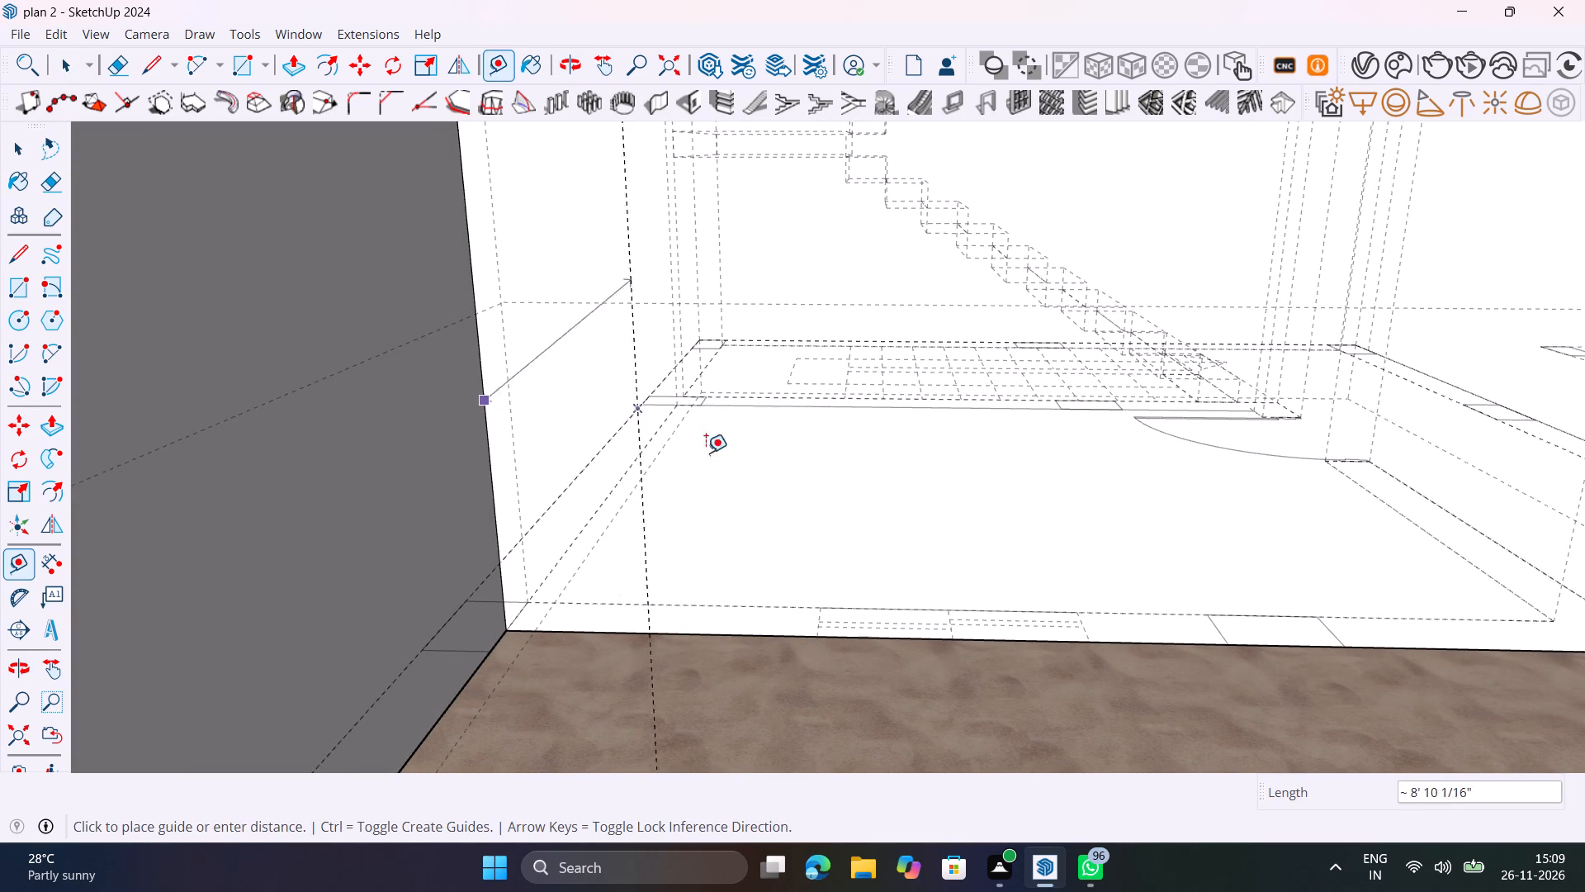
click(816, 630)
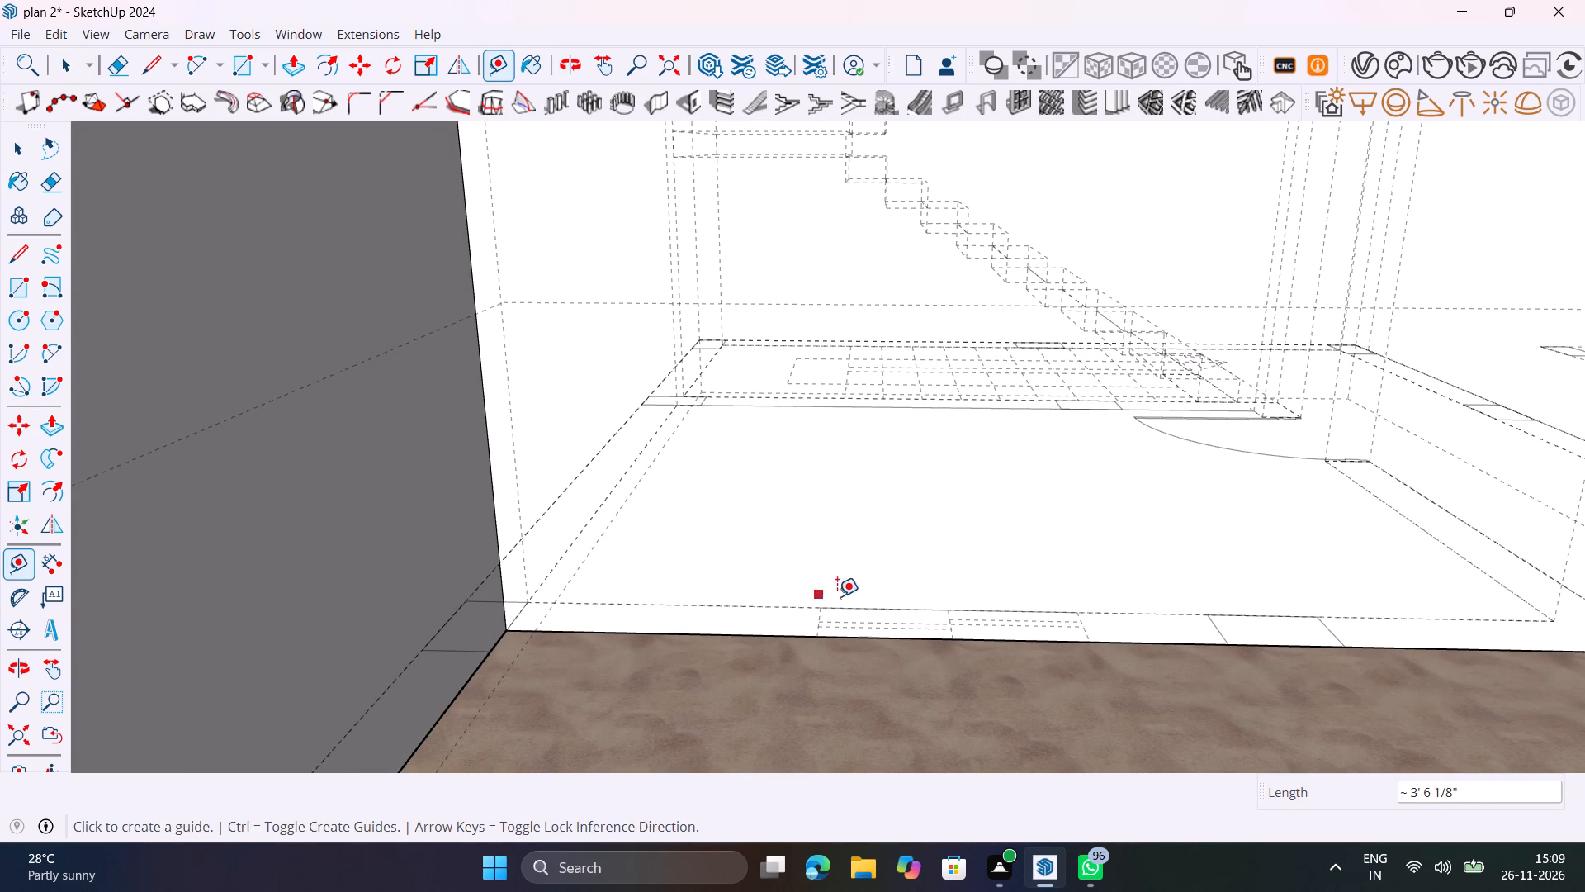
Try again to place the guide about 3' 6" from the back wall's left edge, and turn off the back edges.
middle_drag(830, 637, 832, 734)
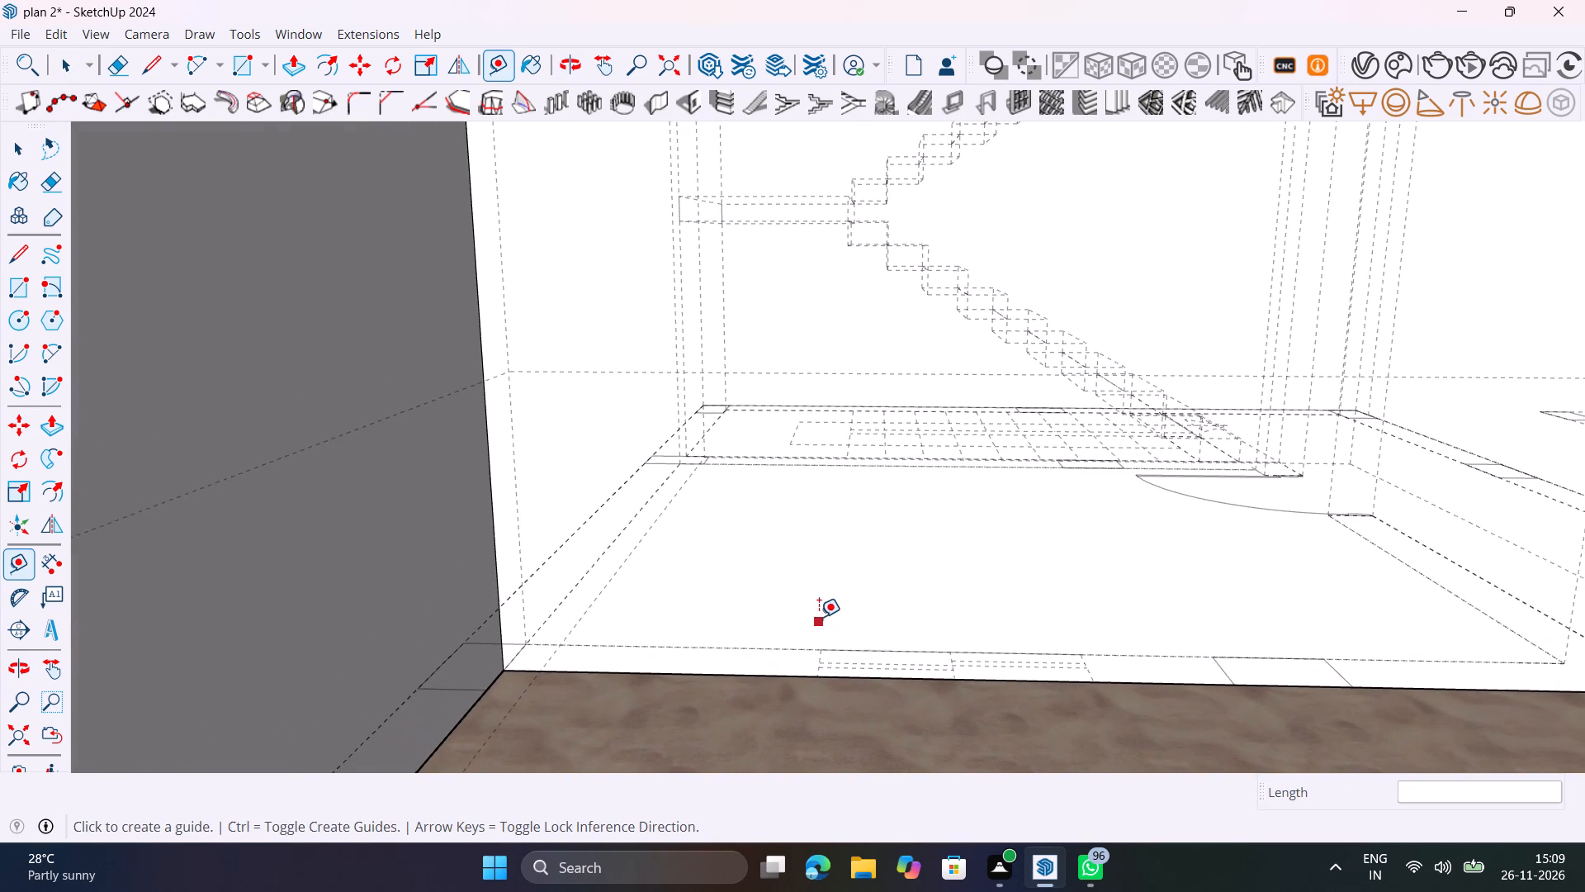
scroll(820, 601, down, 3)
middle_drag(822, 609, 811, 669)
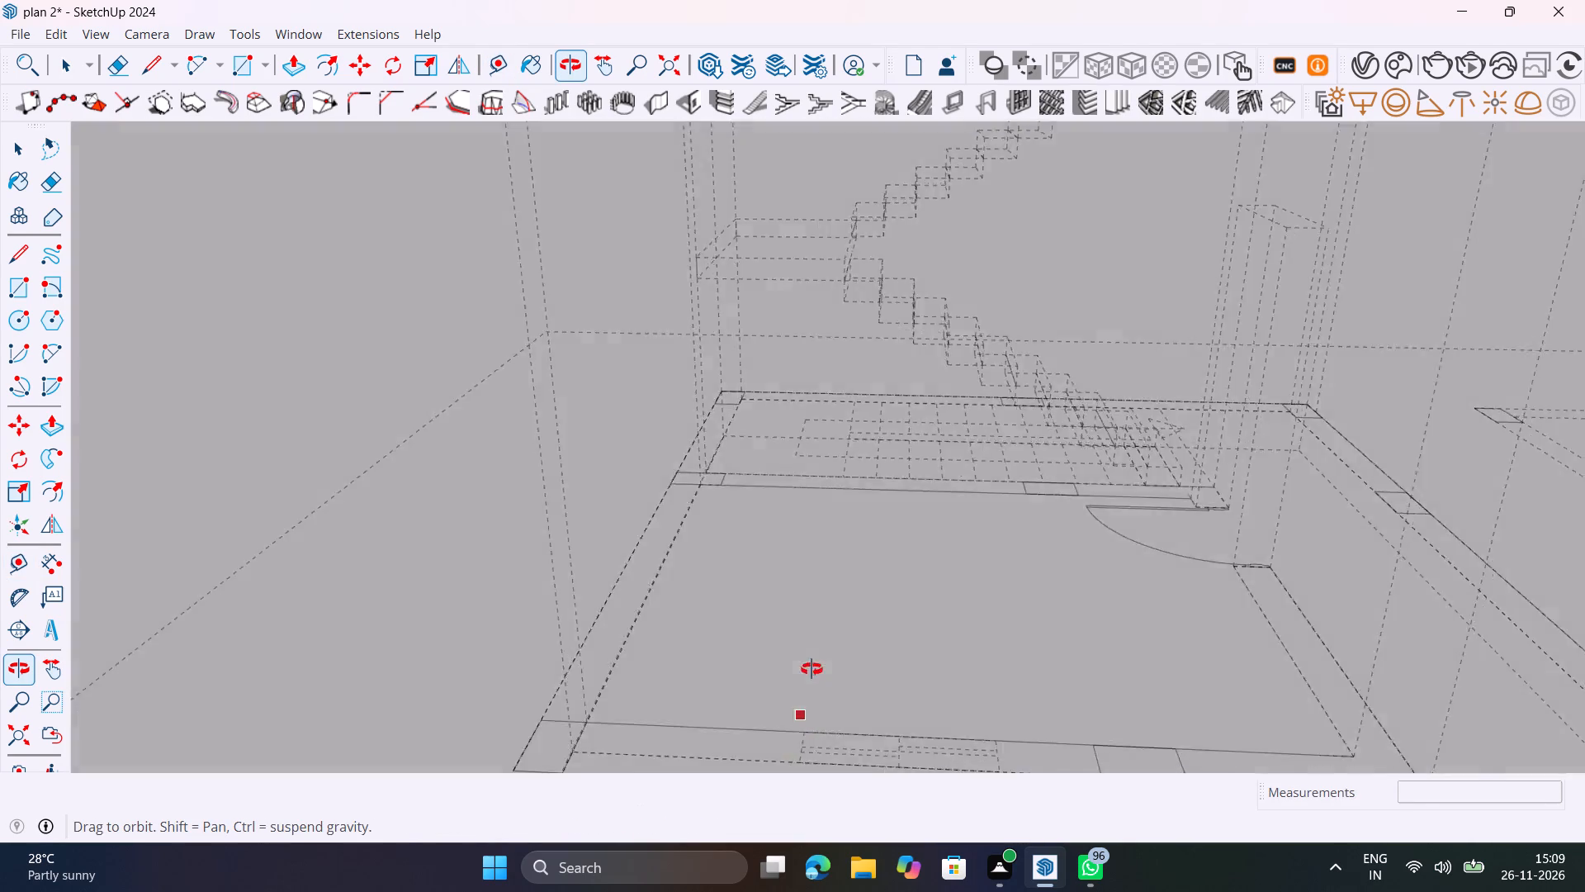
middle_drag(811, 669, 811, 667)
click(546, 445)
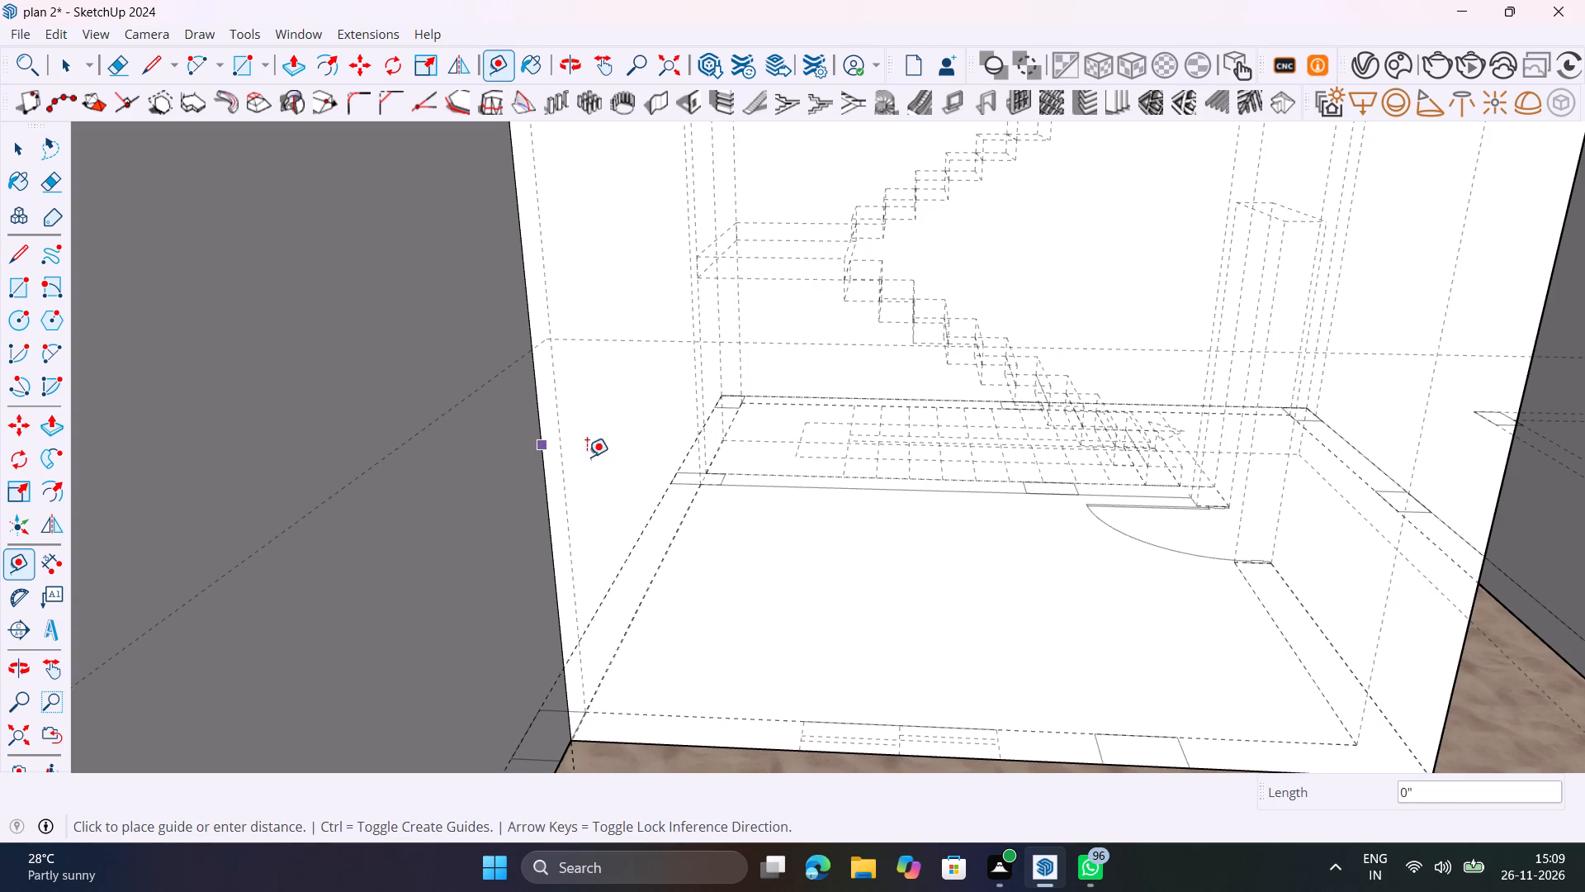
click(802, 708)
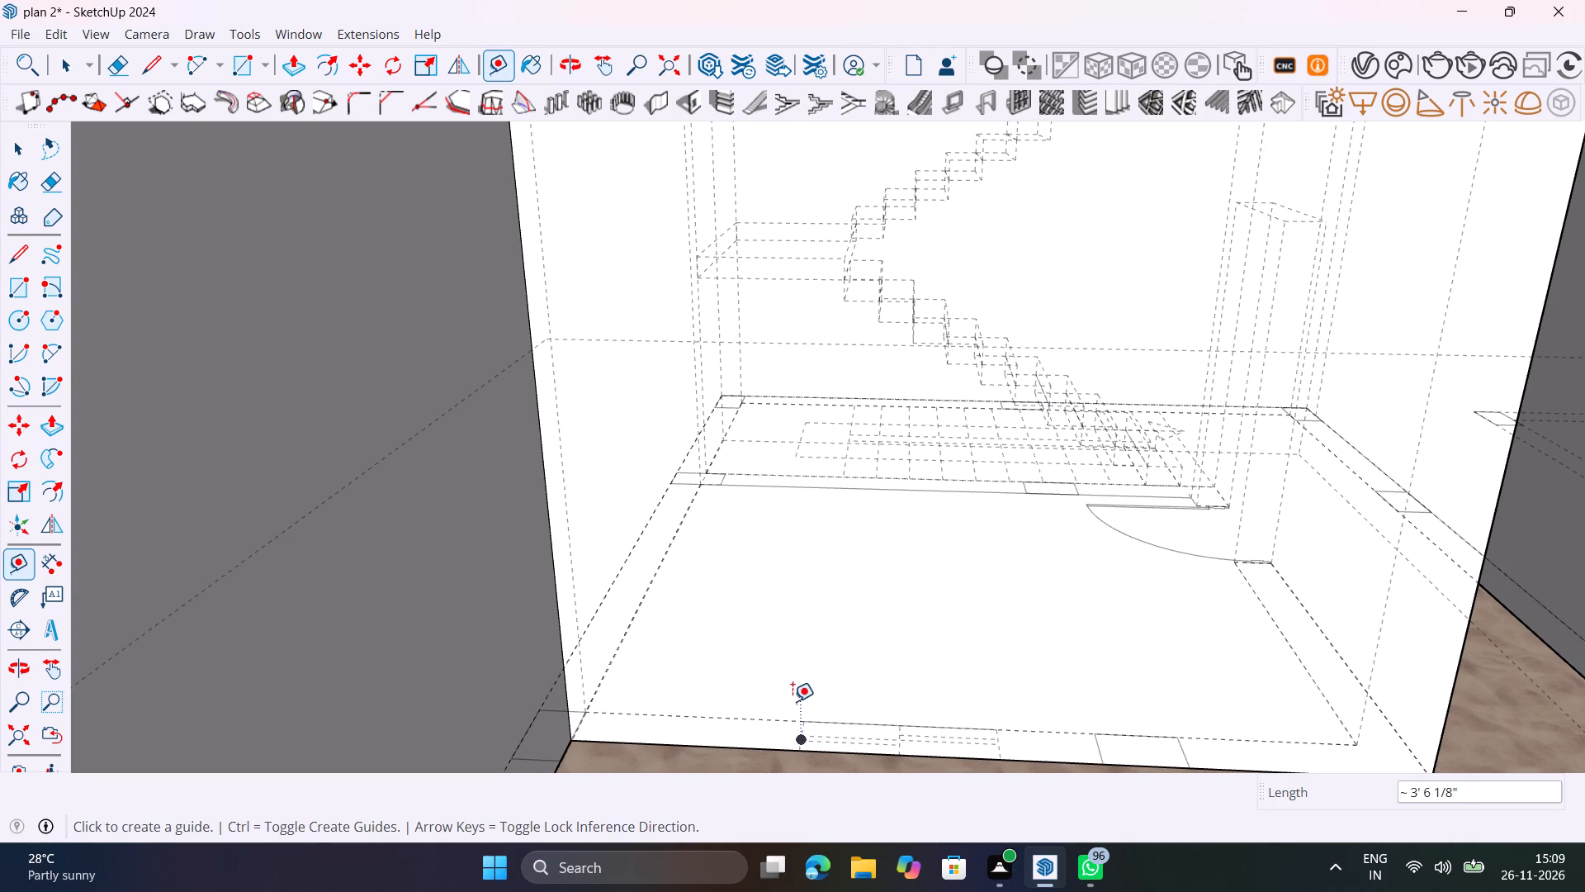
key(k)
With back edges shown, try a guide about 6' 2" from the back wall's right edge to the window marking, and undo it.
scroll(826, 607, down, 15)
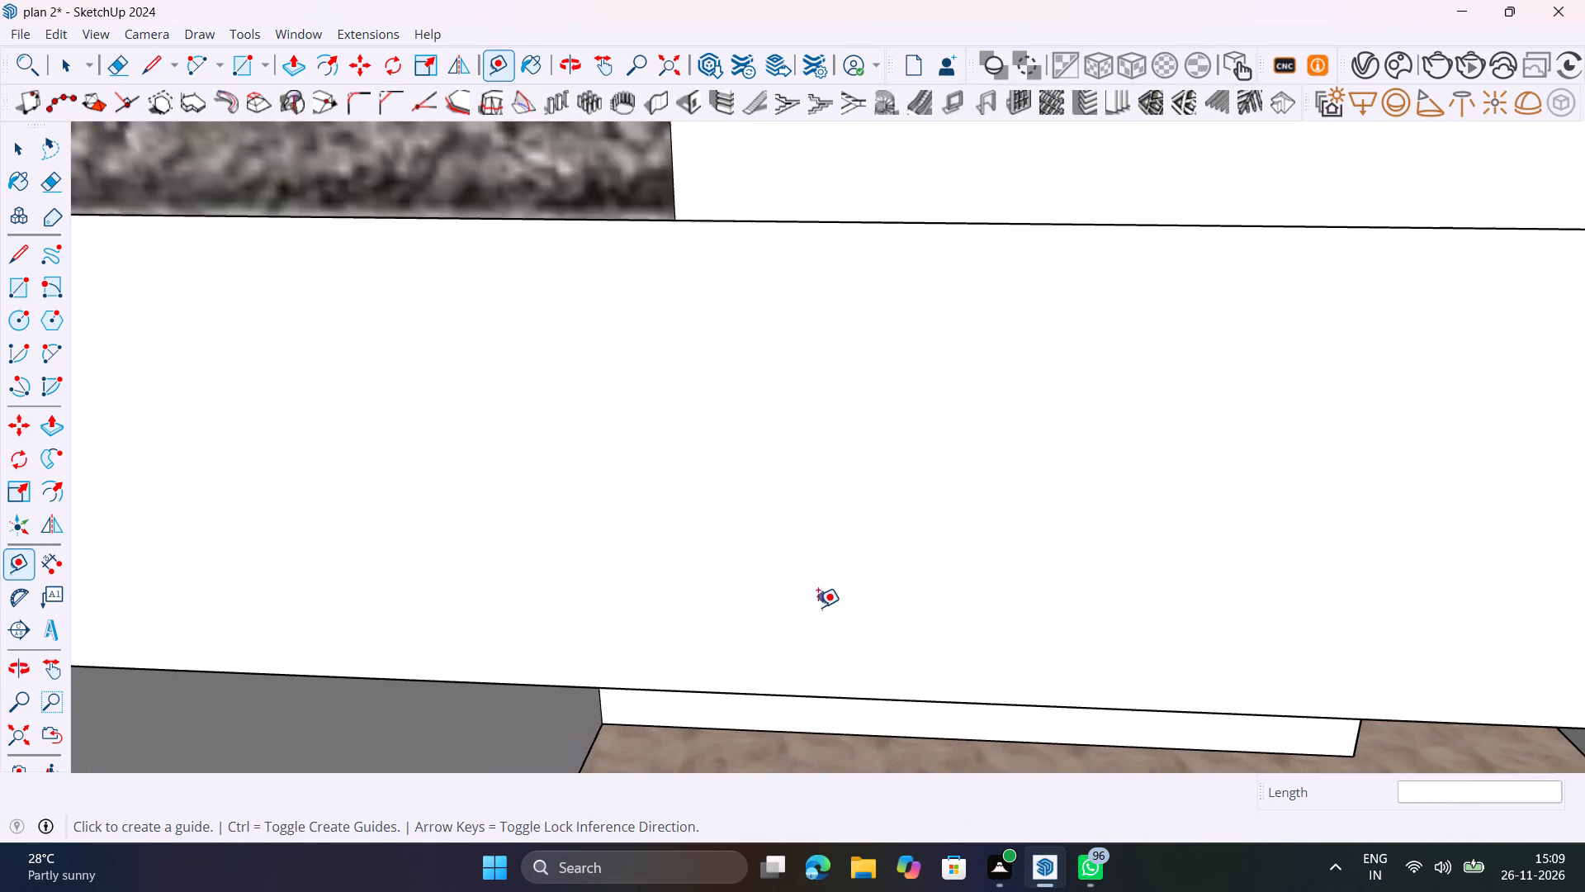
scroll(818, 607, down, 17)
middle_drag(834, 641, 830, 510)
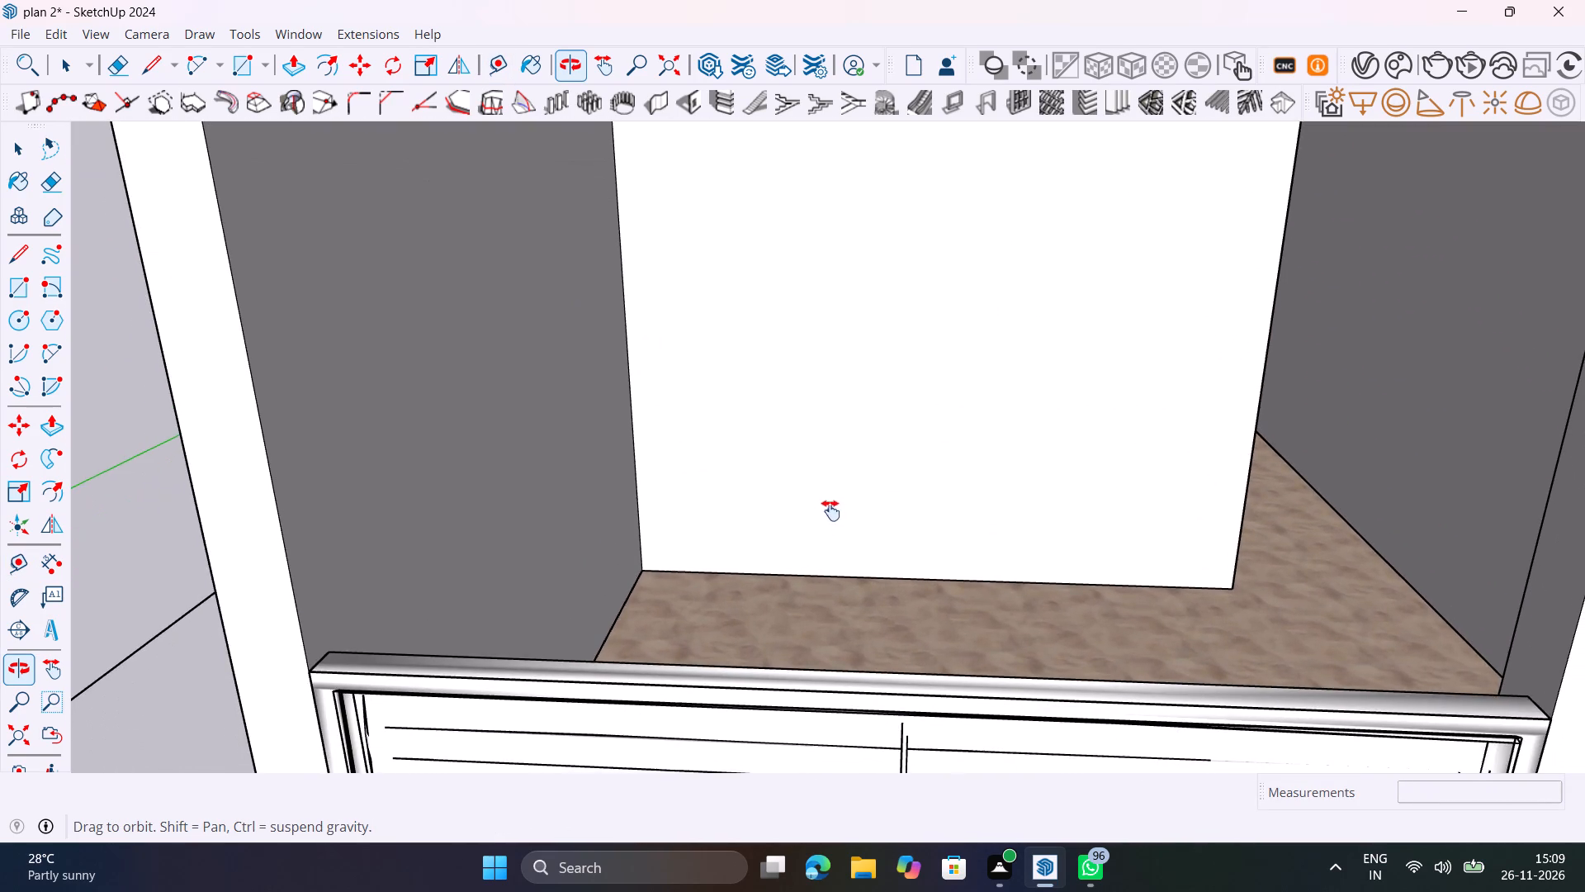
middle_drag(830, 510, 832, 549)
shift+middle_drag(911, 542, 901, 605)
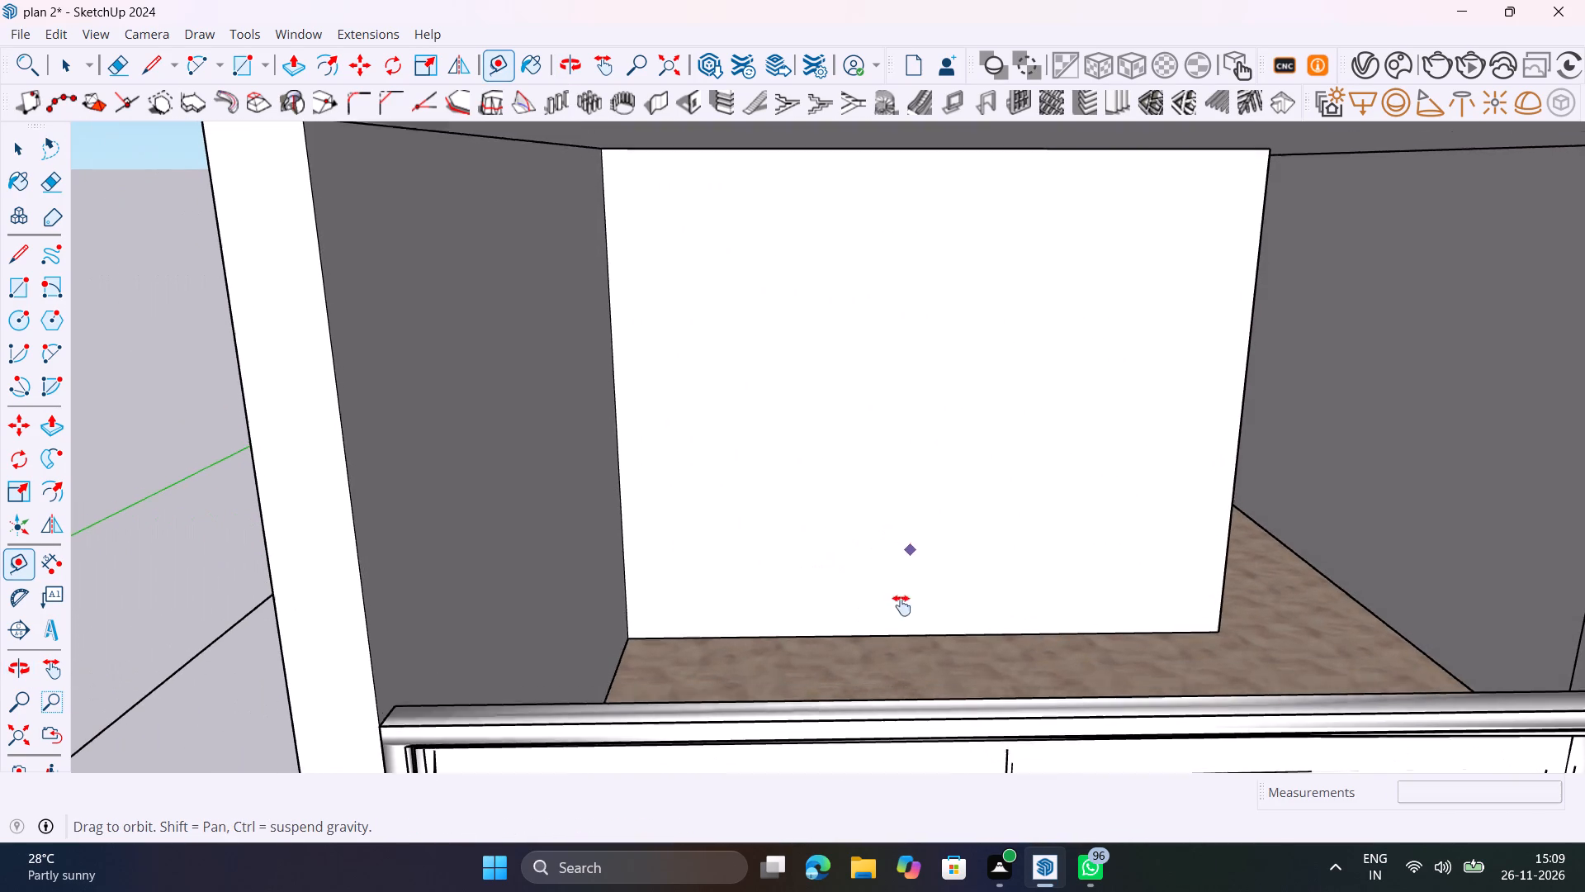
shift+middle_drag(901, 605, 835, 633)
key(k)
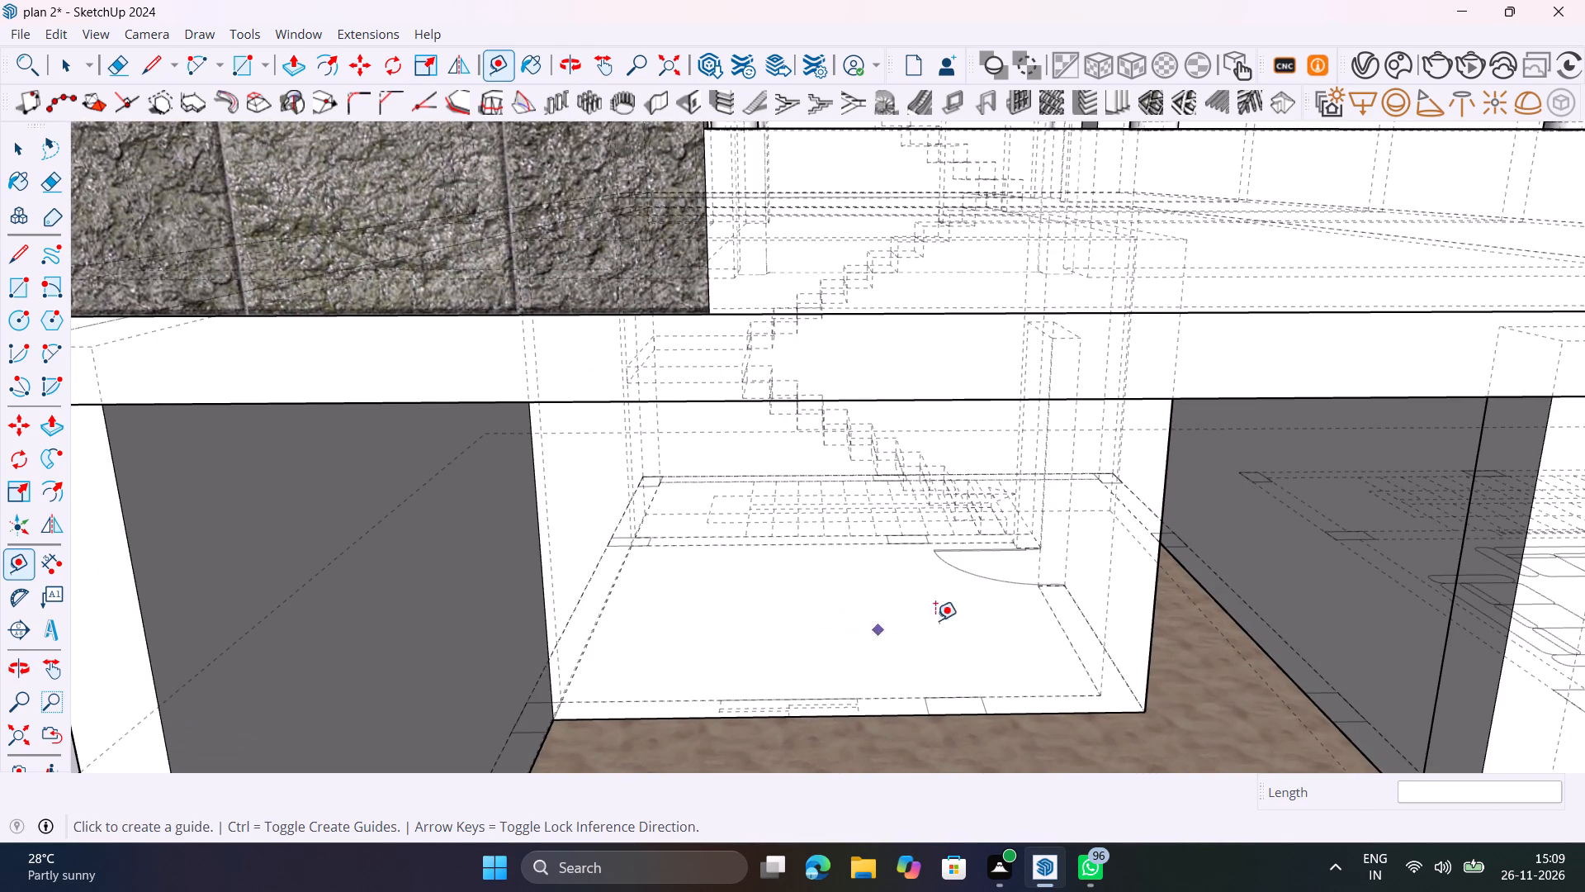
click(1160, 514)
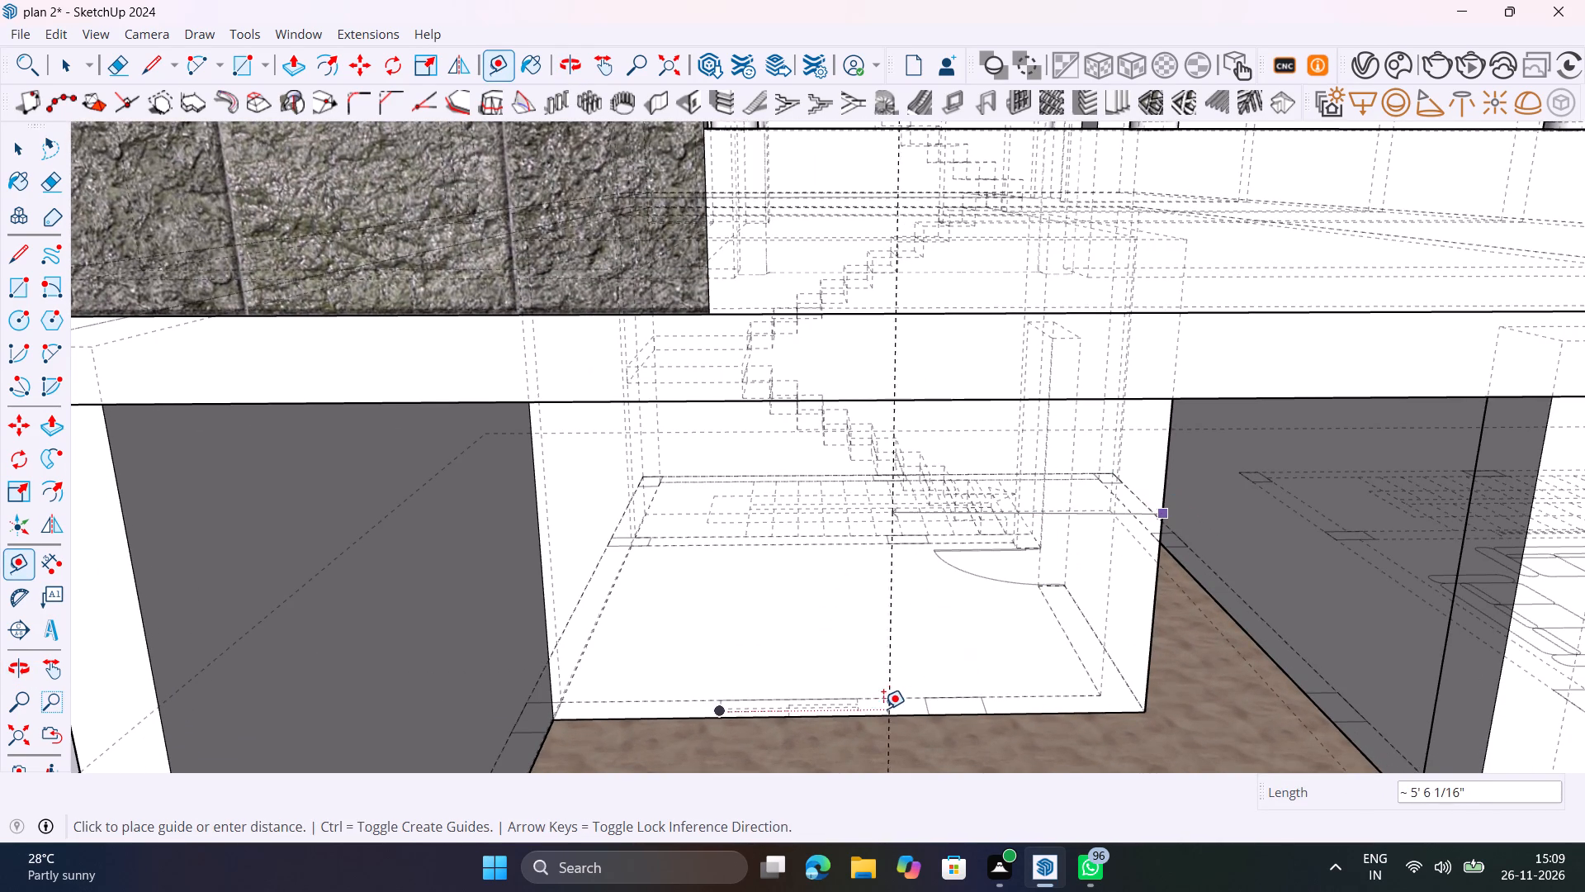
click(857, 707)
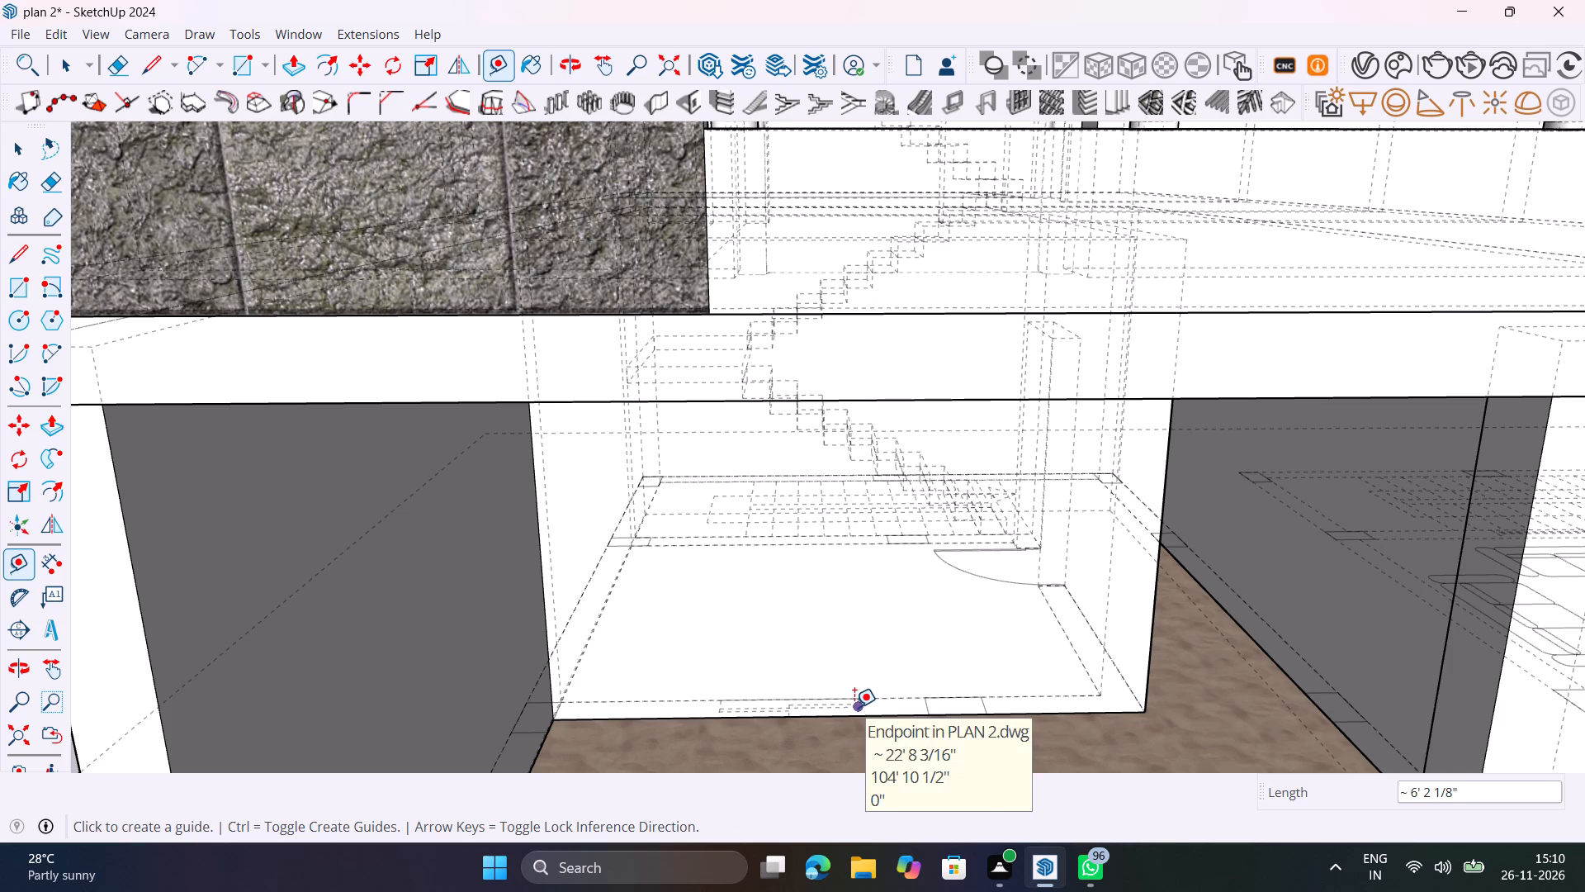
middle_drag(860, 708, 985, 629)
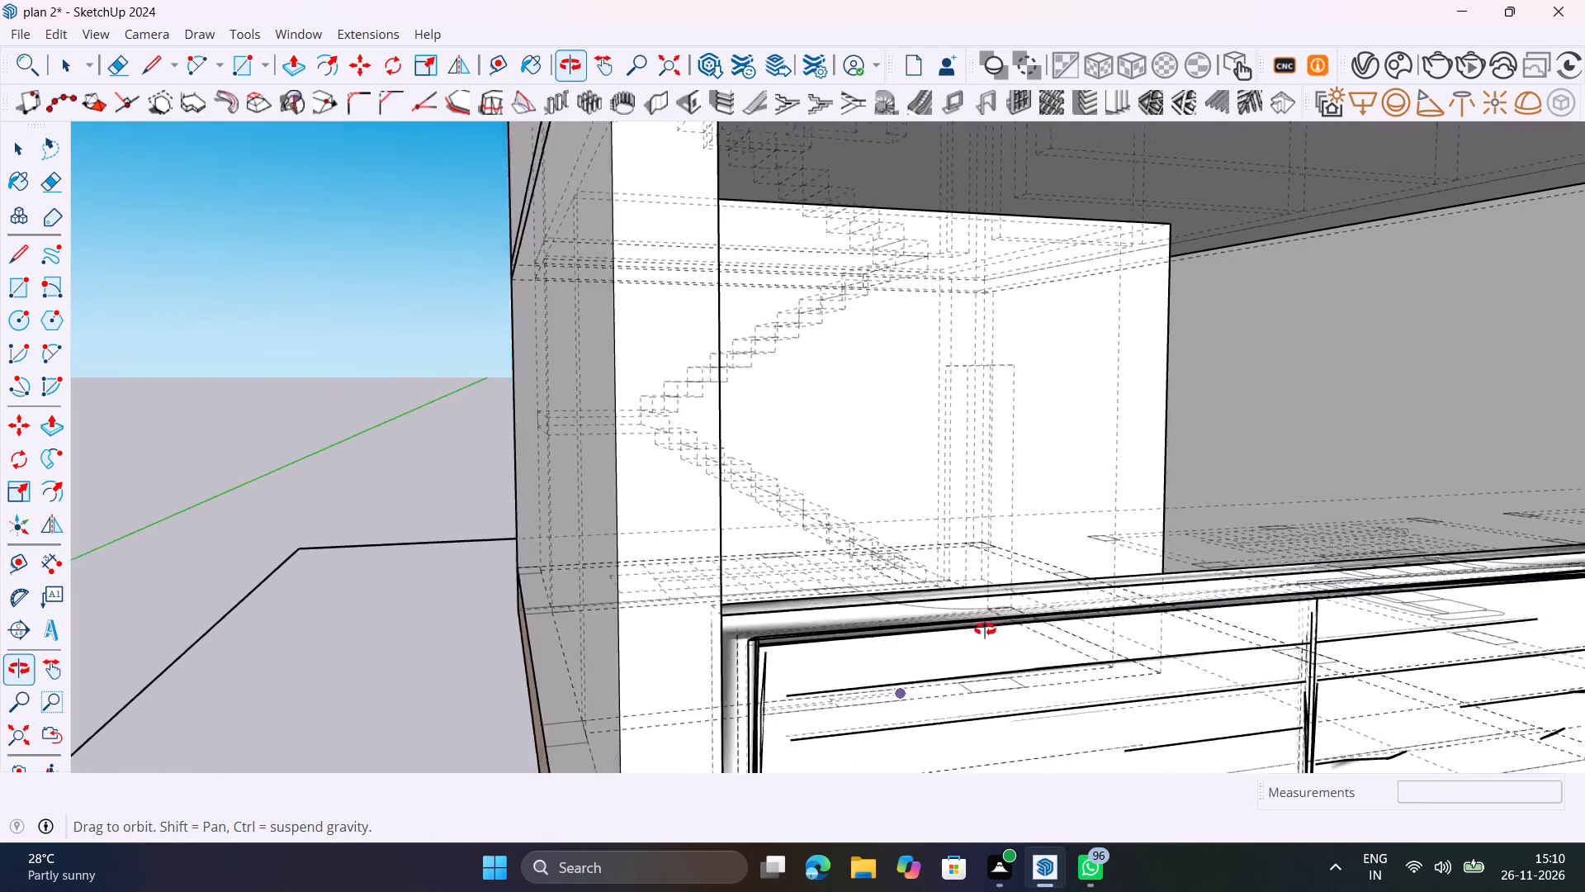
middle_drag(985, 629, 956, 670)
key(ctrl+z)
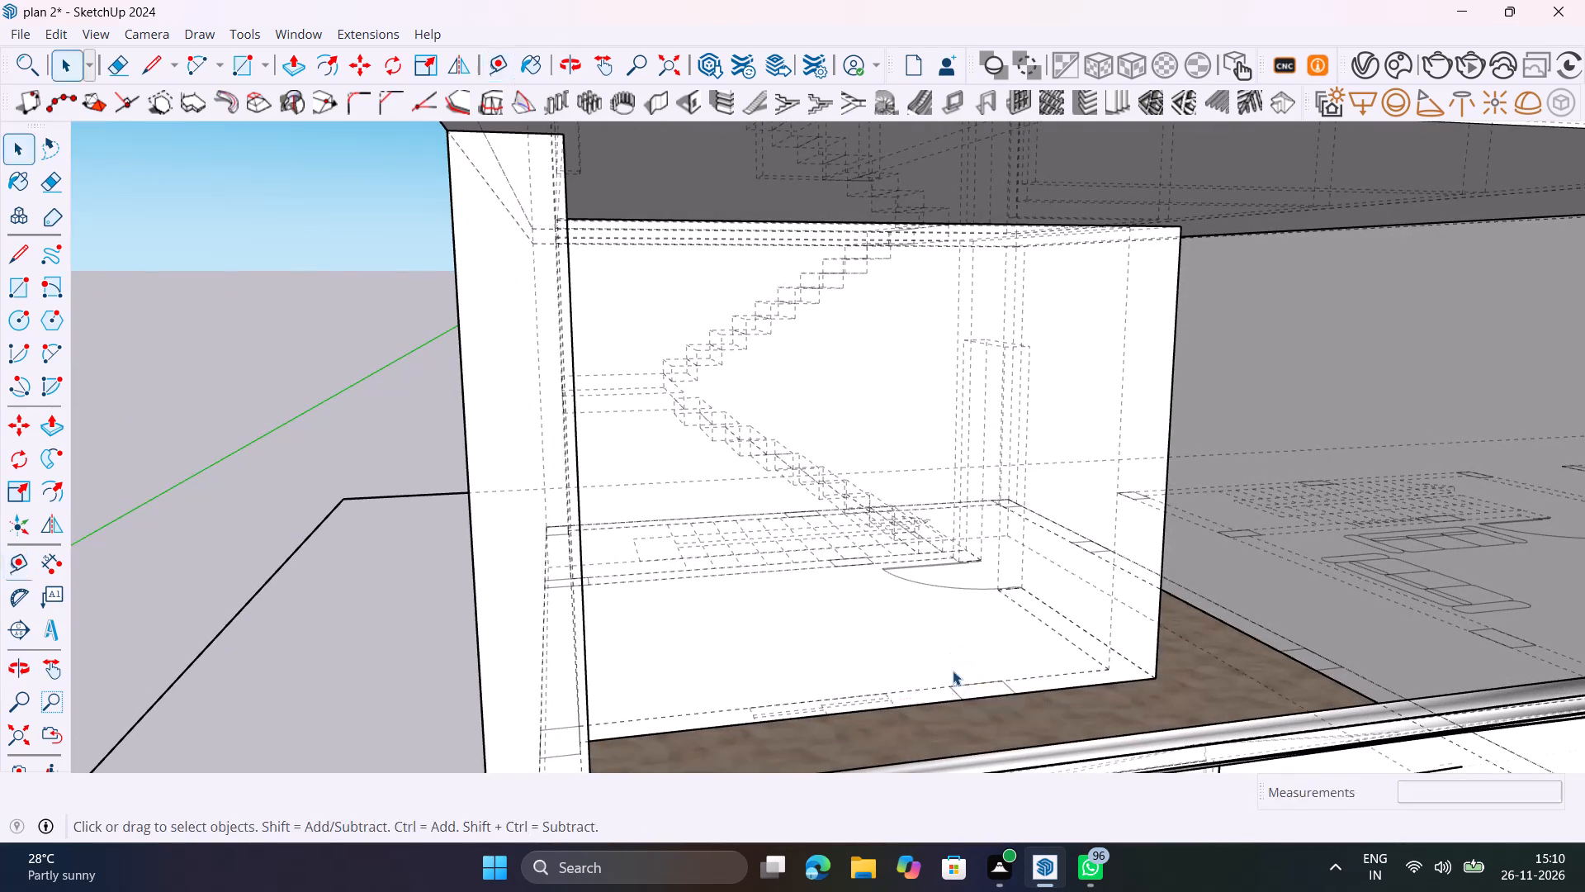
Dimension the distance along the back wall's base from the near end of the window marking to the wall's right corner.
middle_drag(961, 692, 793, 693)
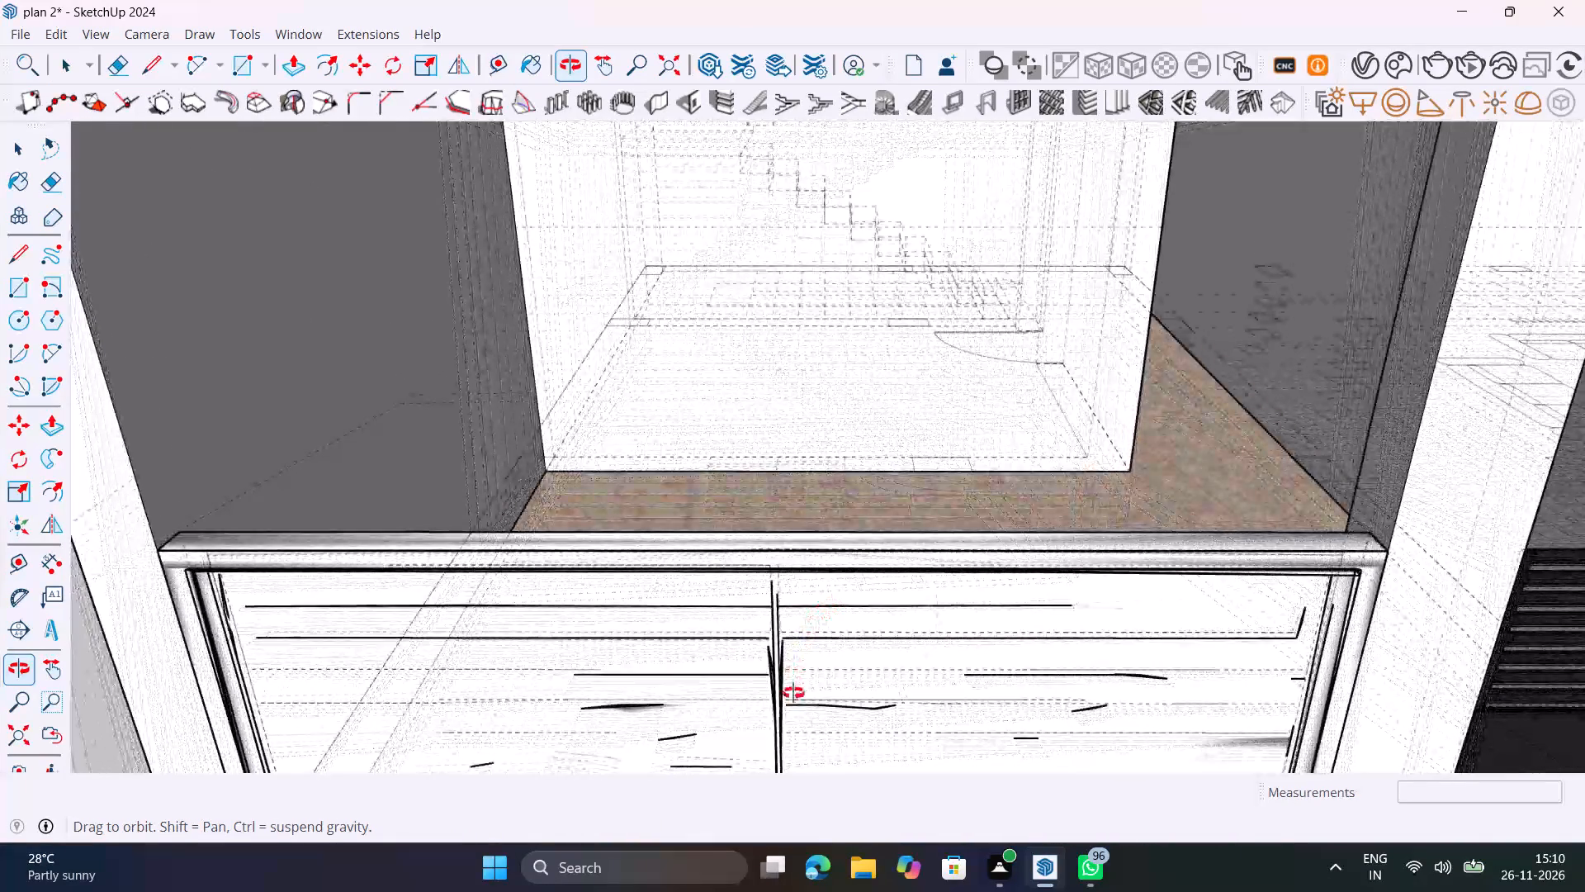
middle_drag(793, 693, 793, 701)
scroll(873, 422, up, 8)
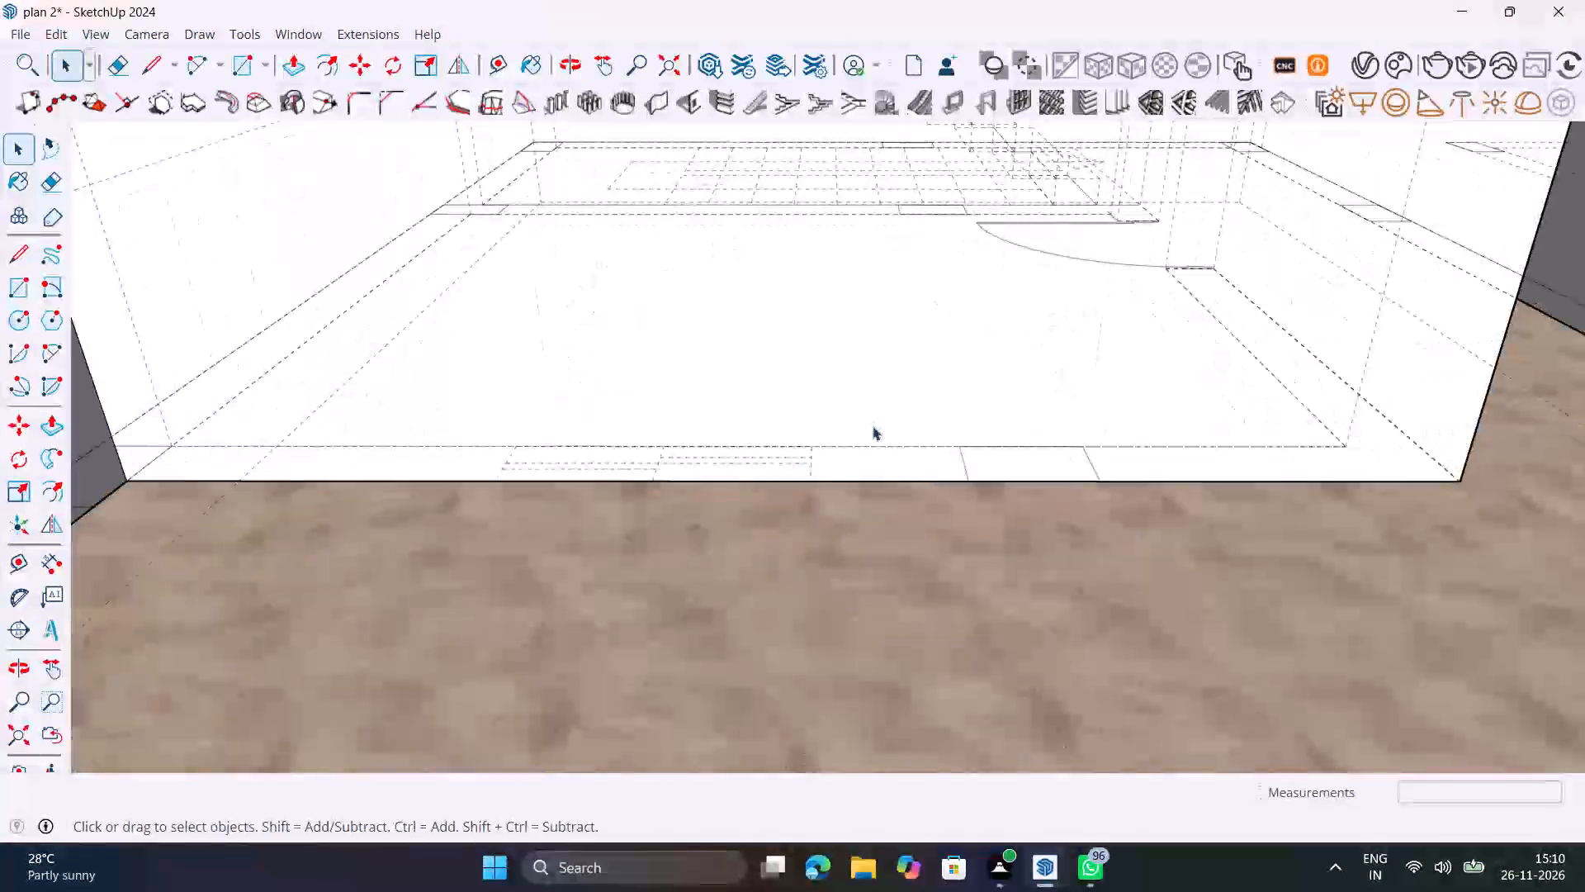
middle_drag(879, 480, 858, 548)
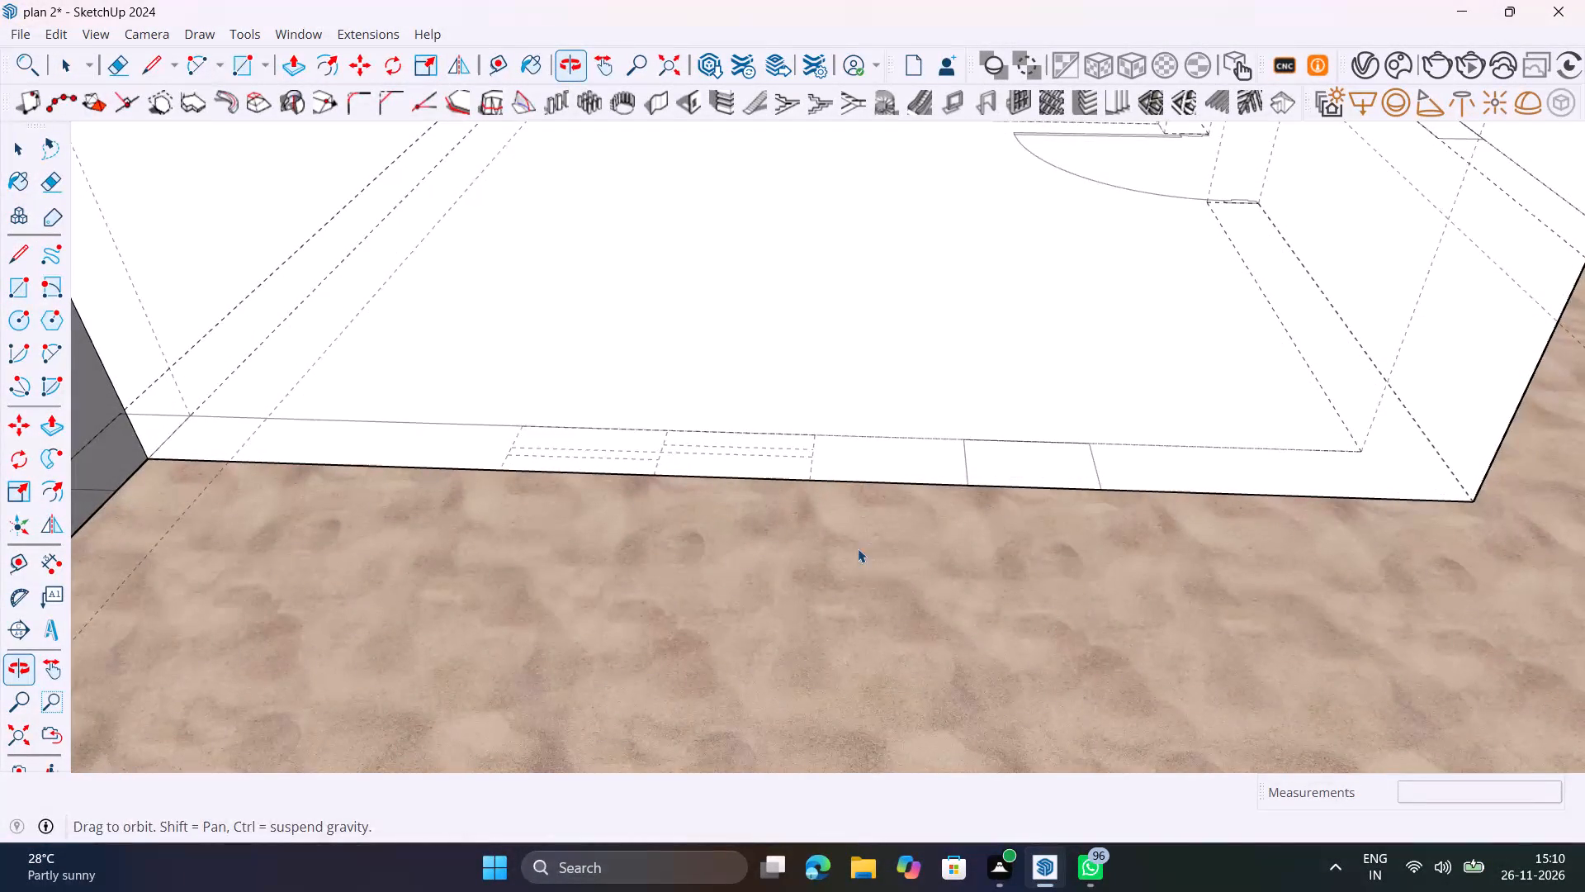
click(58, 557)
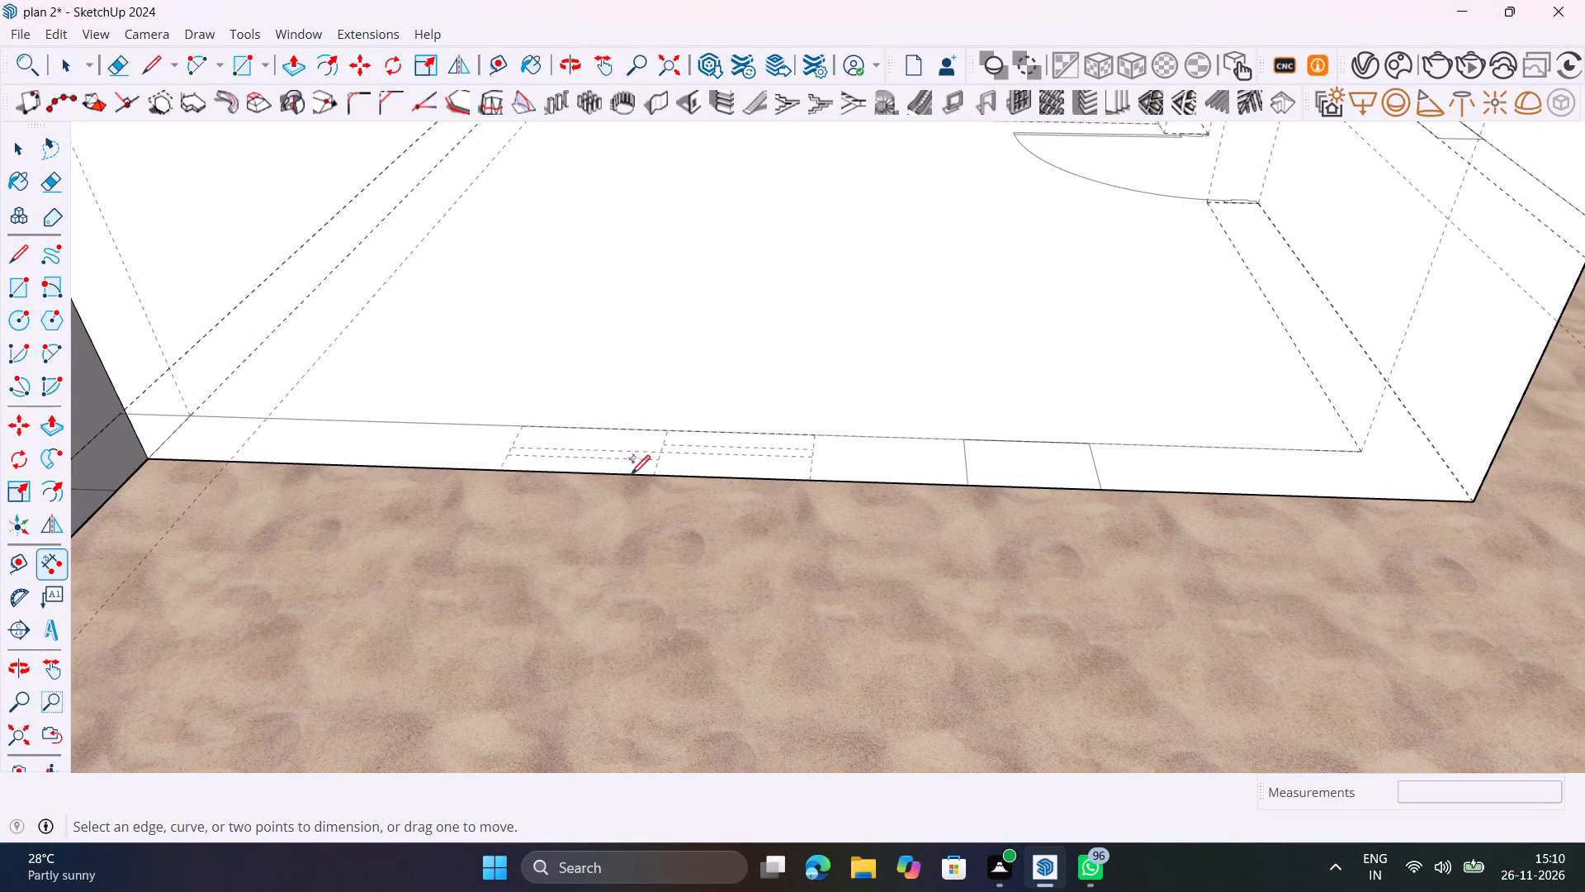
click(813, 476)
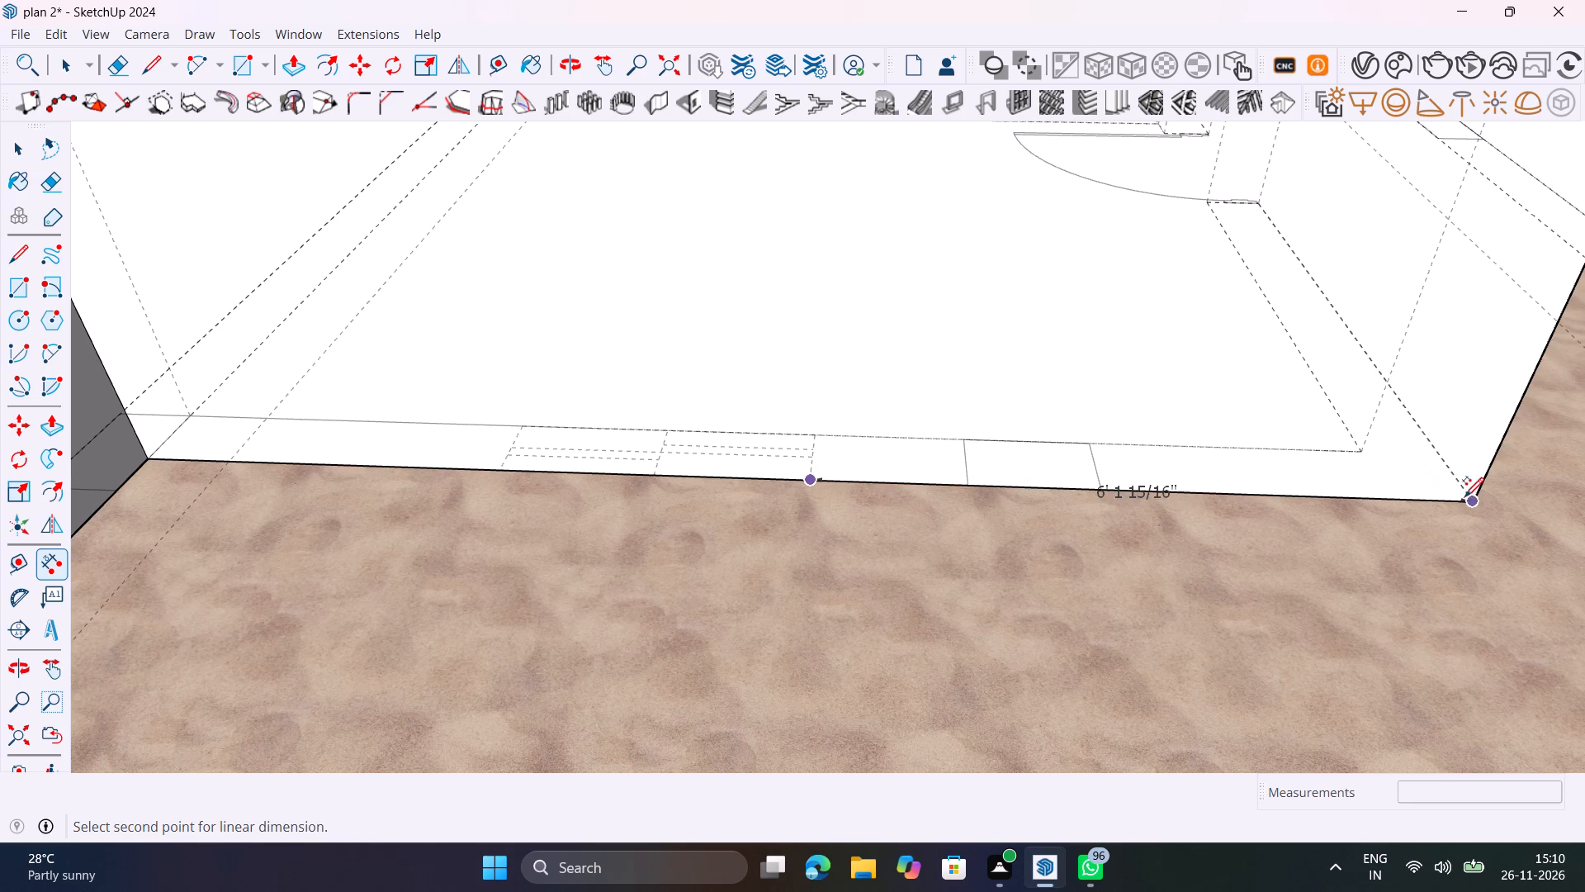
click(1470, 501)
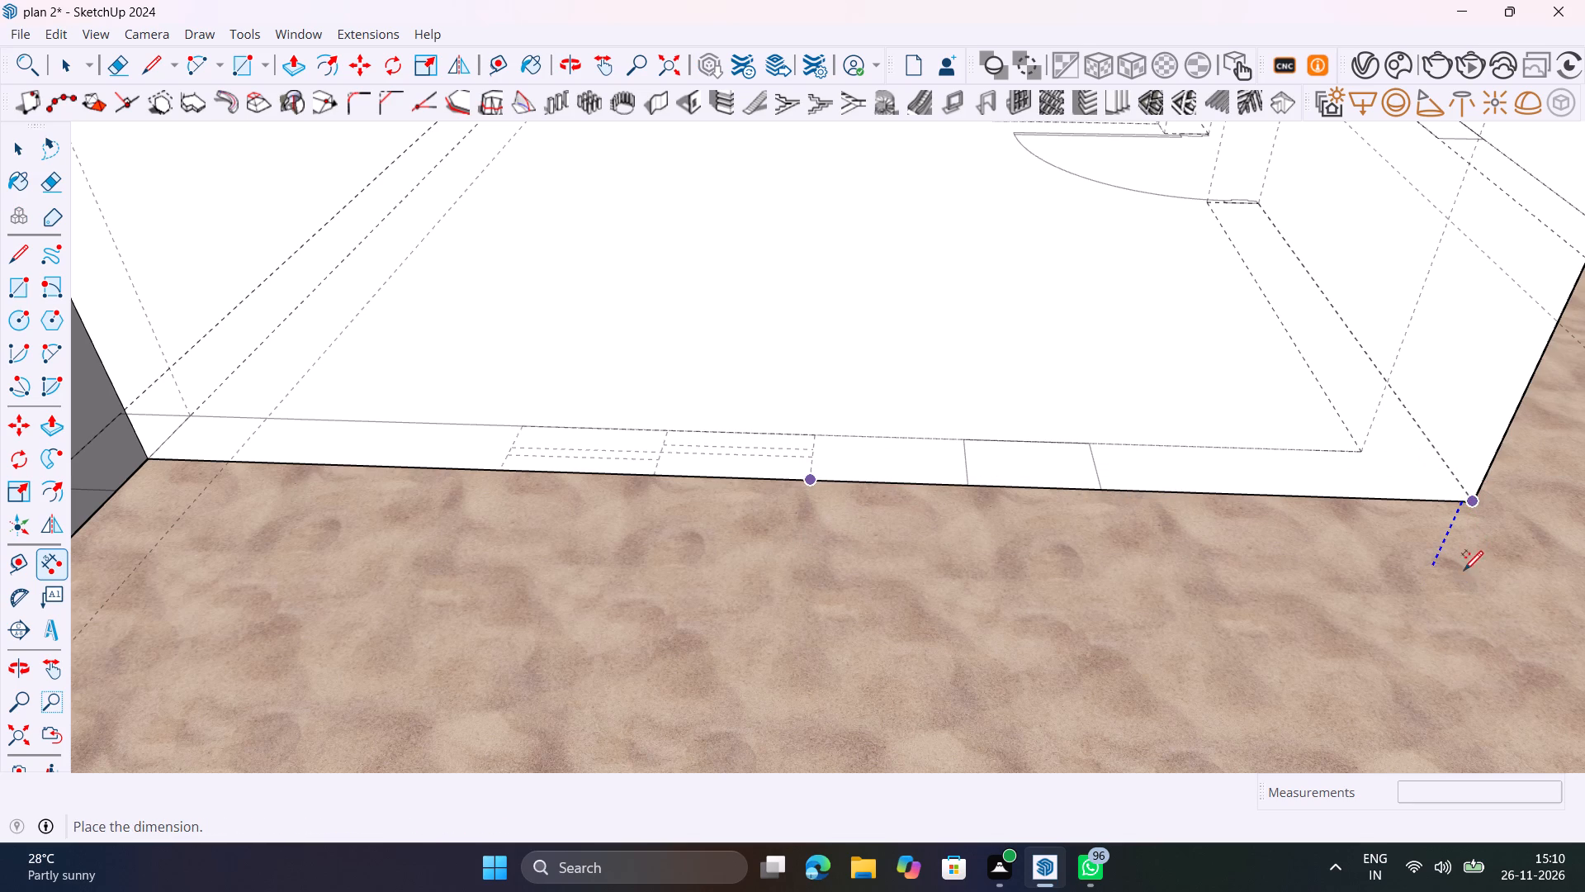
click(1475, 431)
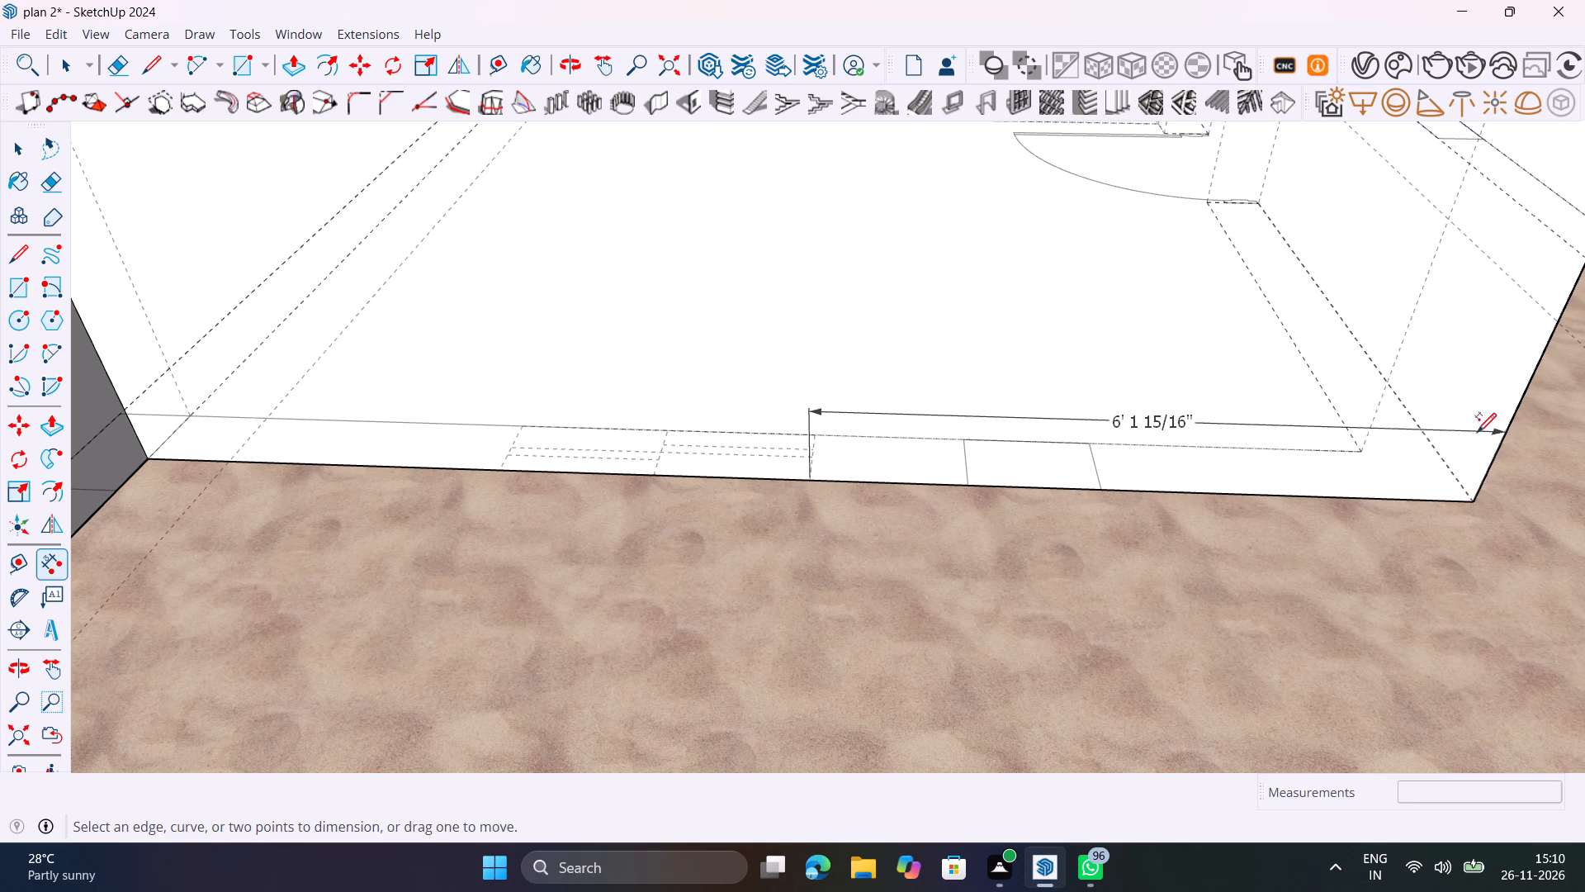
Place vertical guides at both window-marking ends, about 6' 2" from the back wall's right edge and 3' further along, and hide the back edges.
key(t)
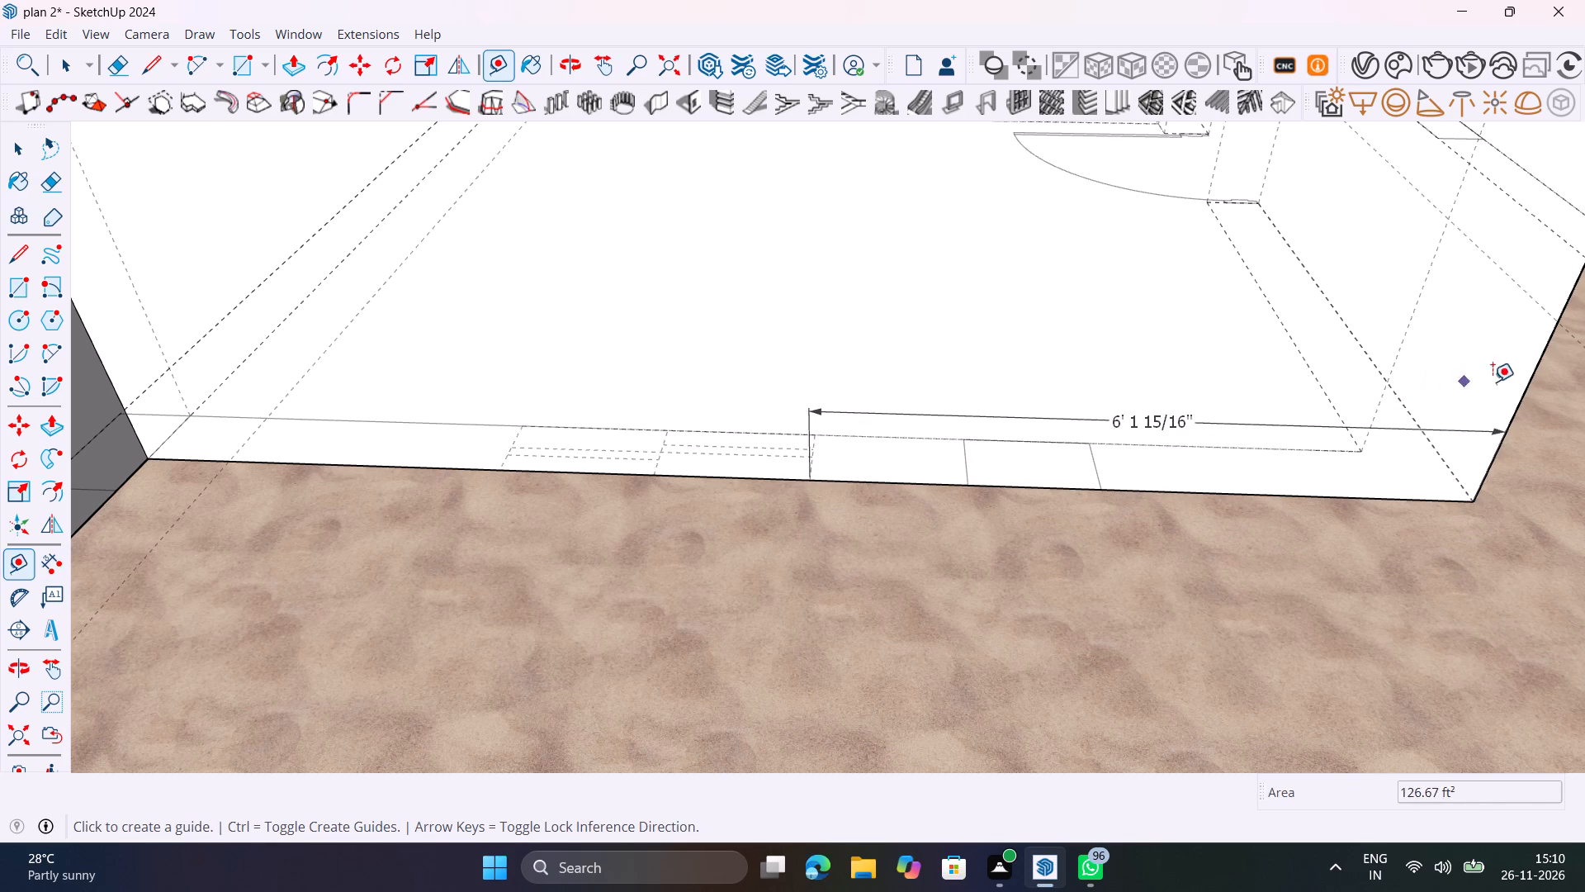
click(1529, 376)
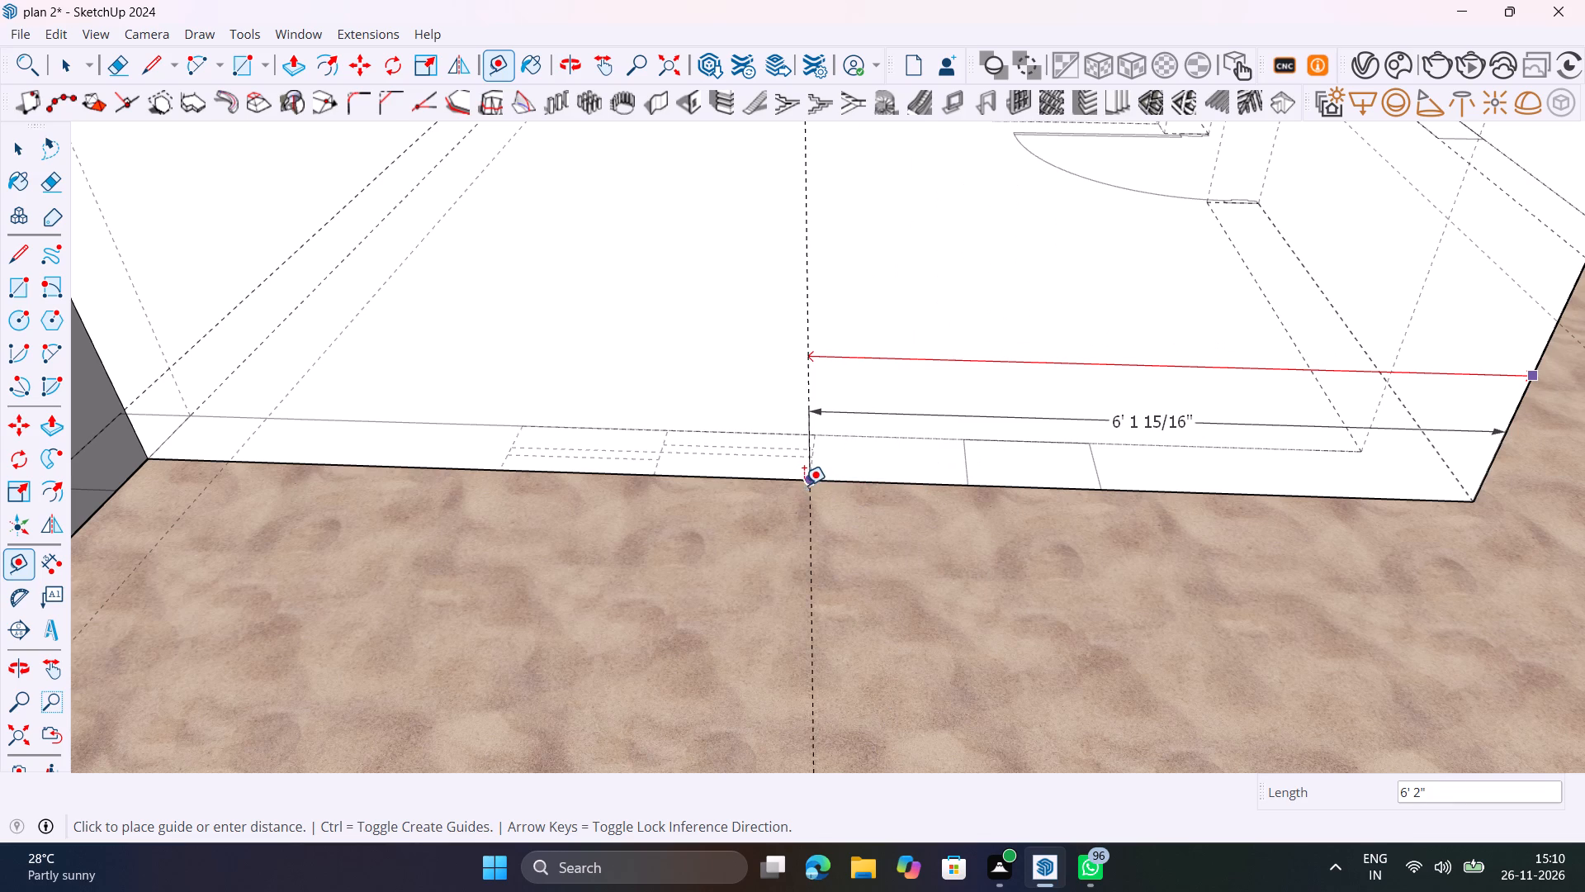
click(805, 484)
click(807, 334)
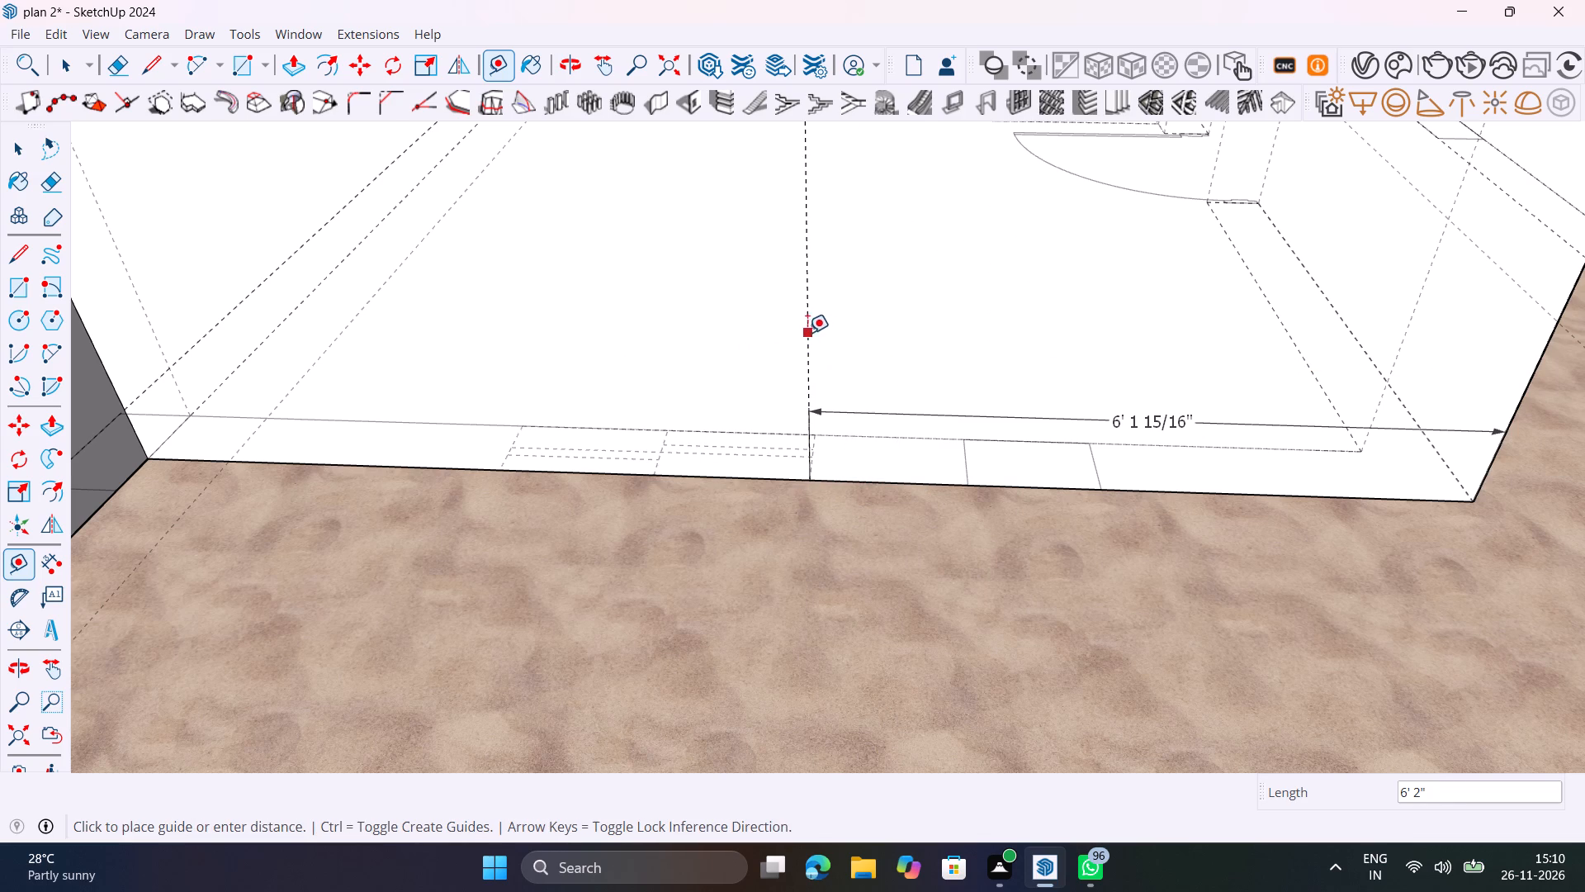
click(499, 471)
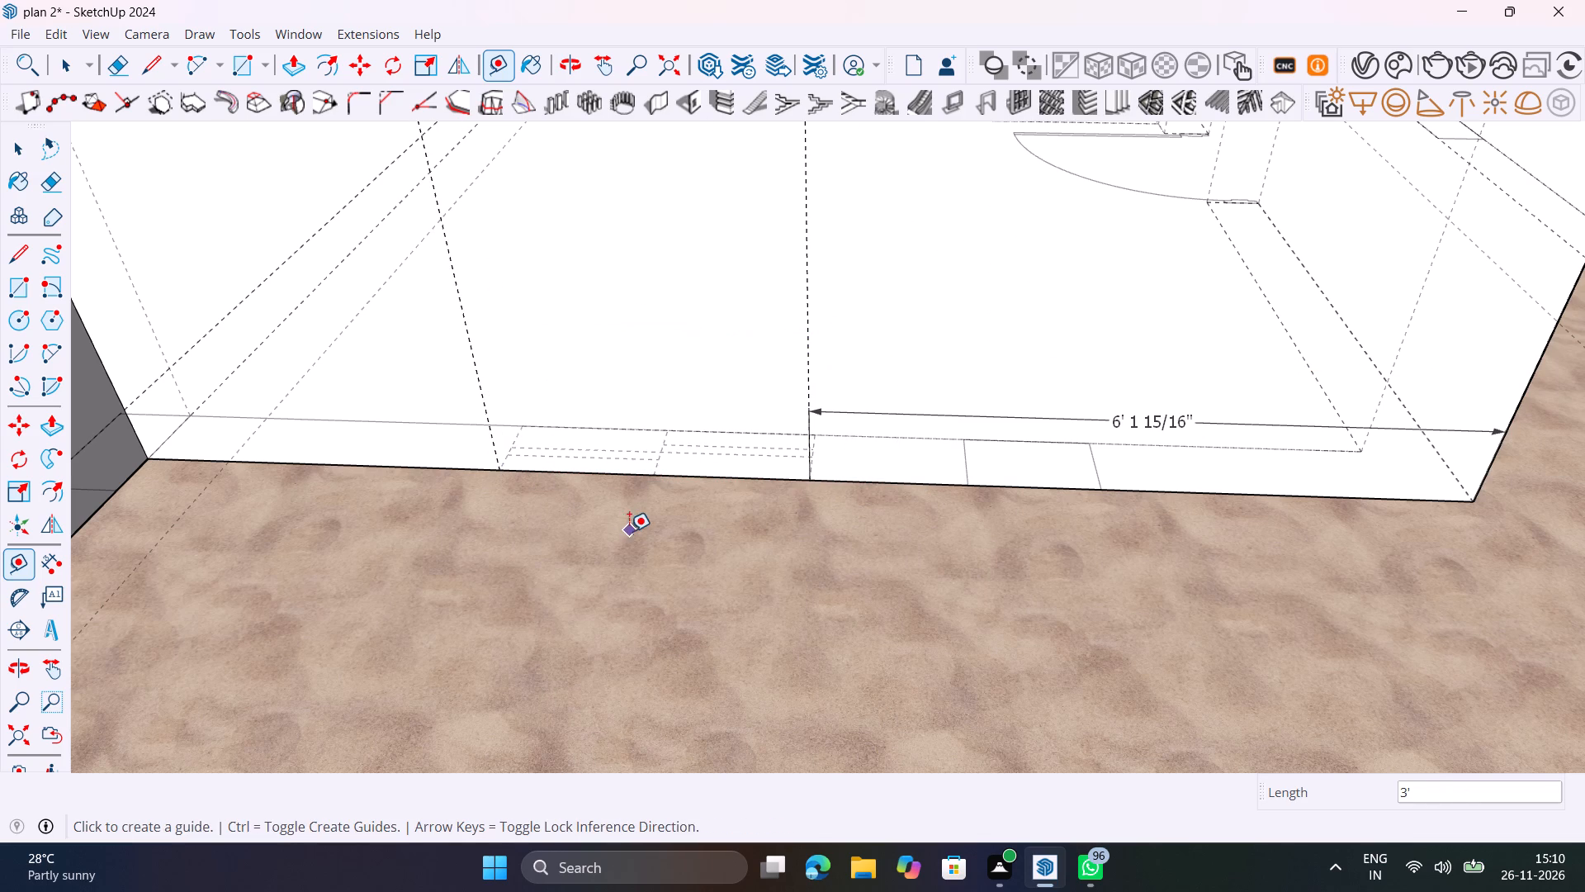
key(k)
Place a horizontal guide on the ground-floor back wall 3' above its base edge.
middle_drag(649, 537, 776, 406)
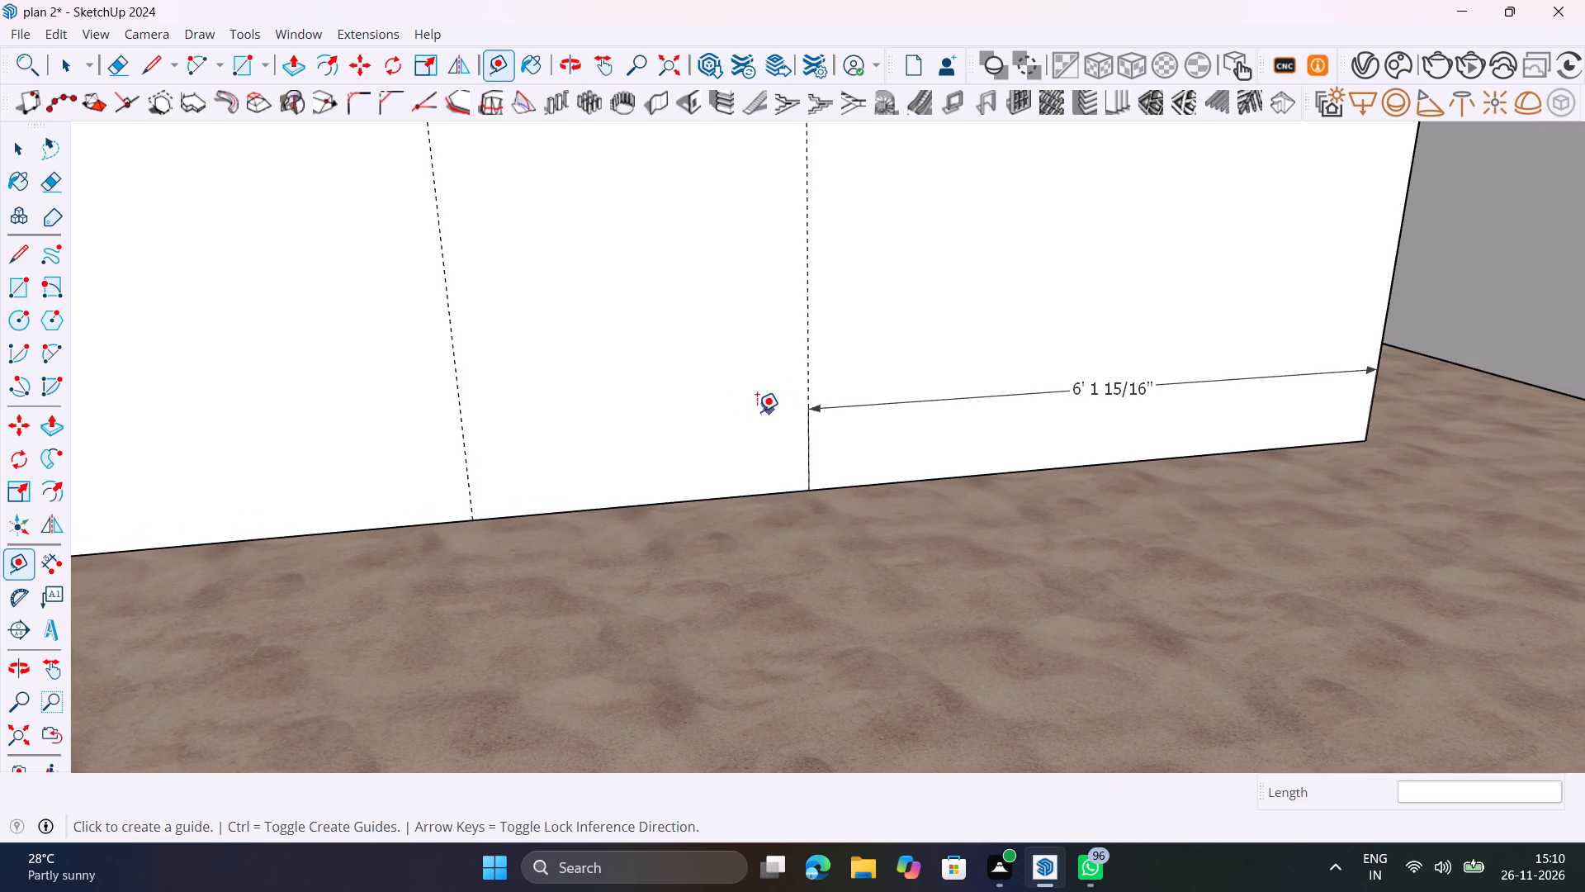
key(t)
click(709, 495)
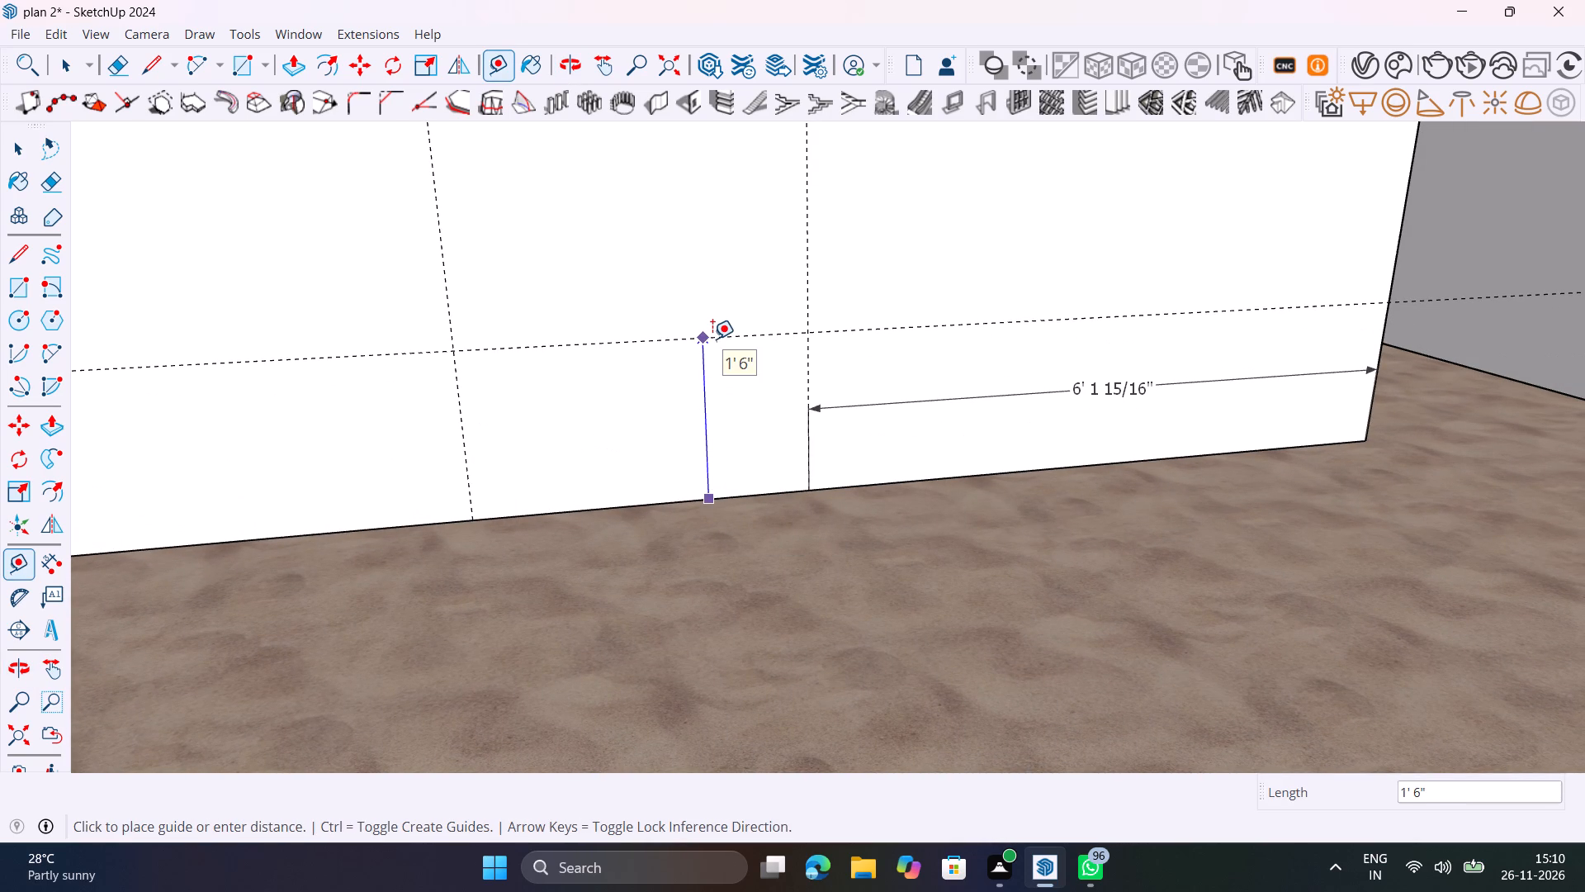
text(3')
key(Return)
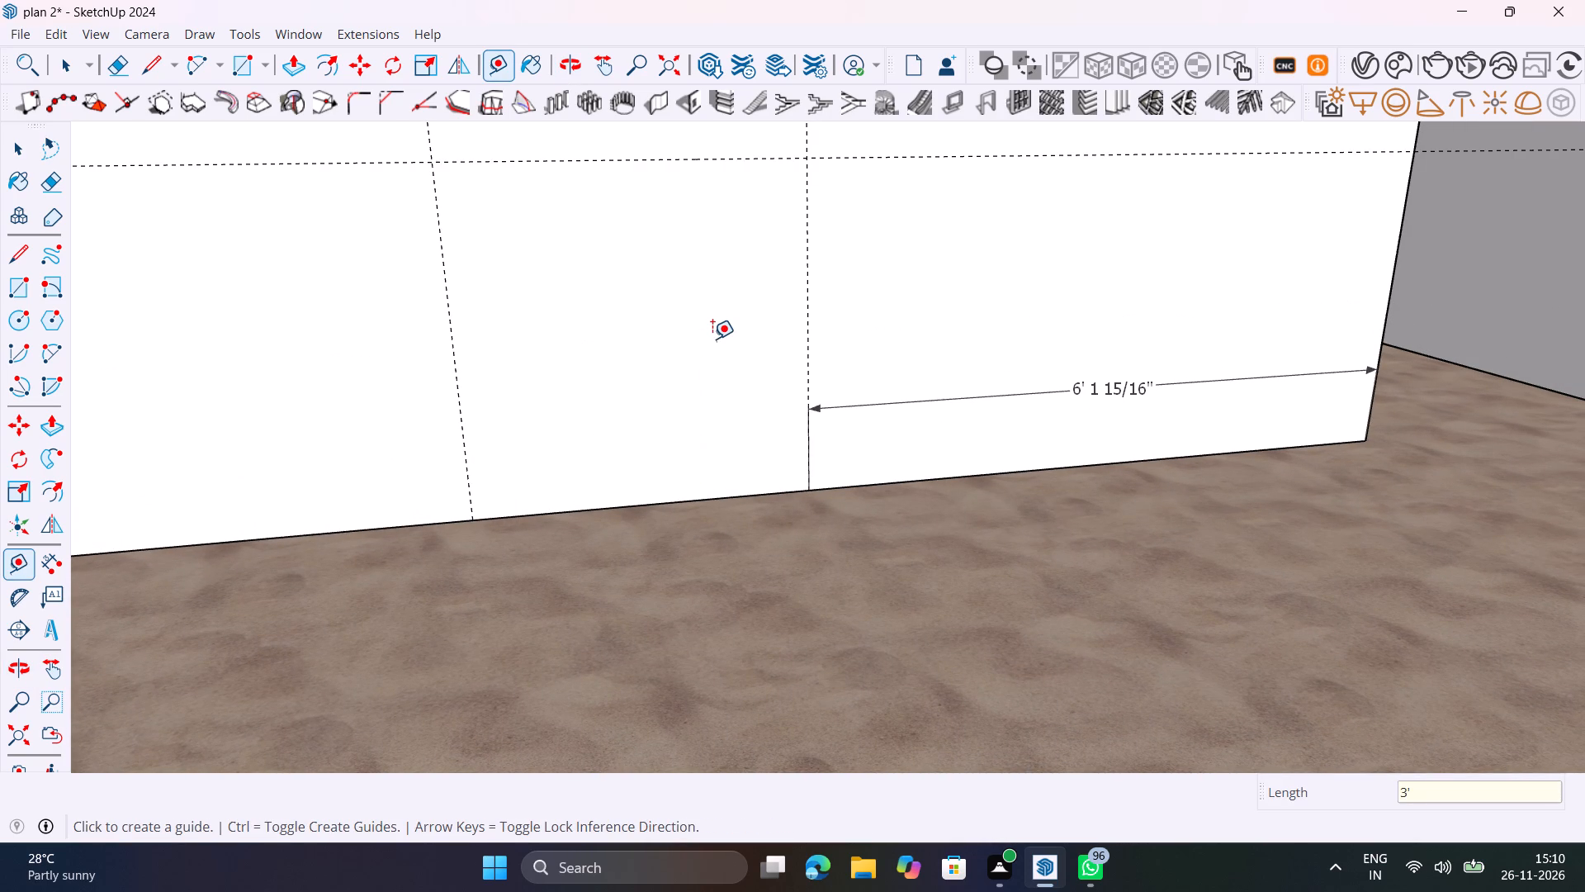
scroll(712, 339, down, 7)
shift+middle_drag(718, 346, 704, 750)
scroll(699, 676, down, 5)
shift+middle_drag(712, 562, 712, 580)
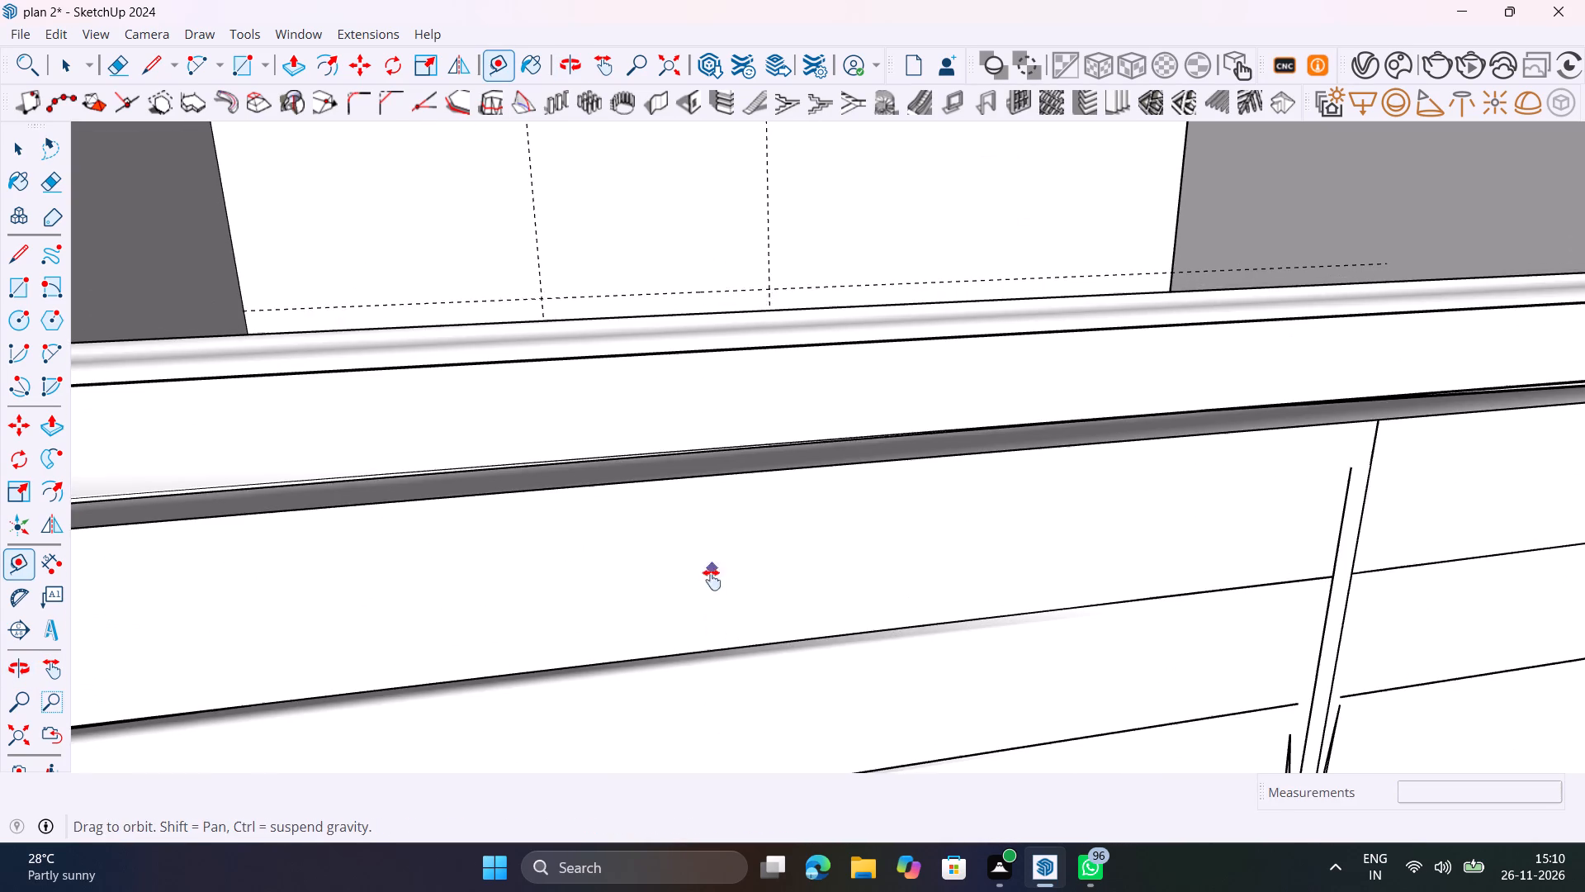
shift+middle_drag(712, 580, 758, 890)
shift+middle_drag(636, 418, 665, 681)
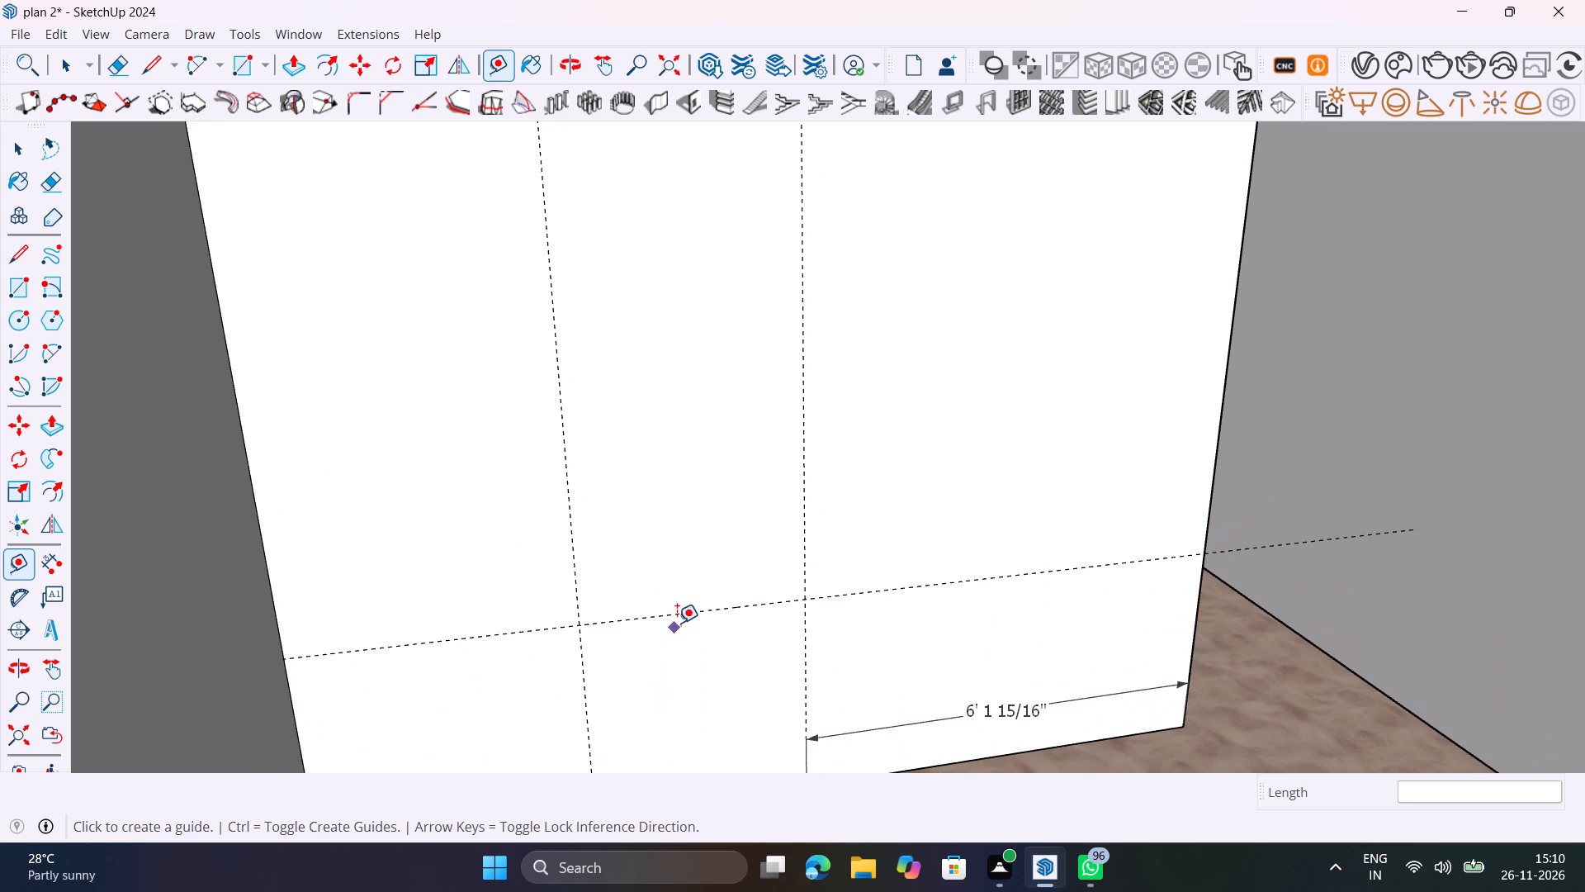
Place a horizontal guide on the ground-floor back wall 4' above the existing lower horizontal guide.
click(686, 612)
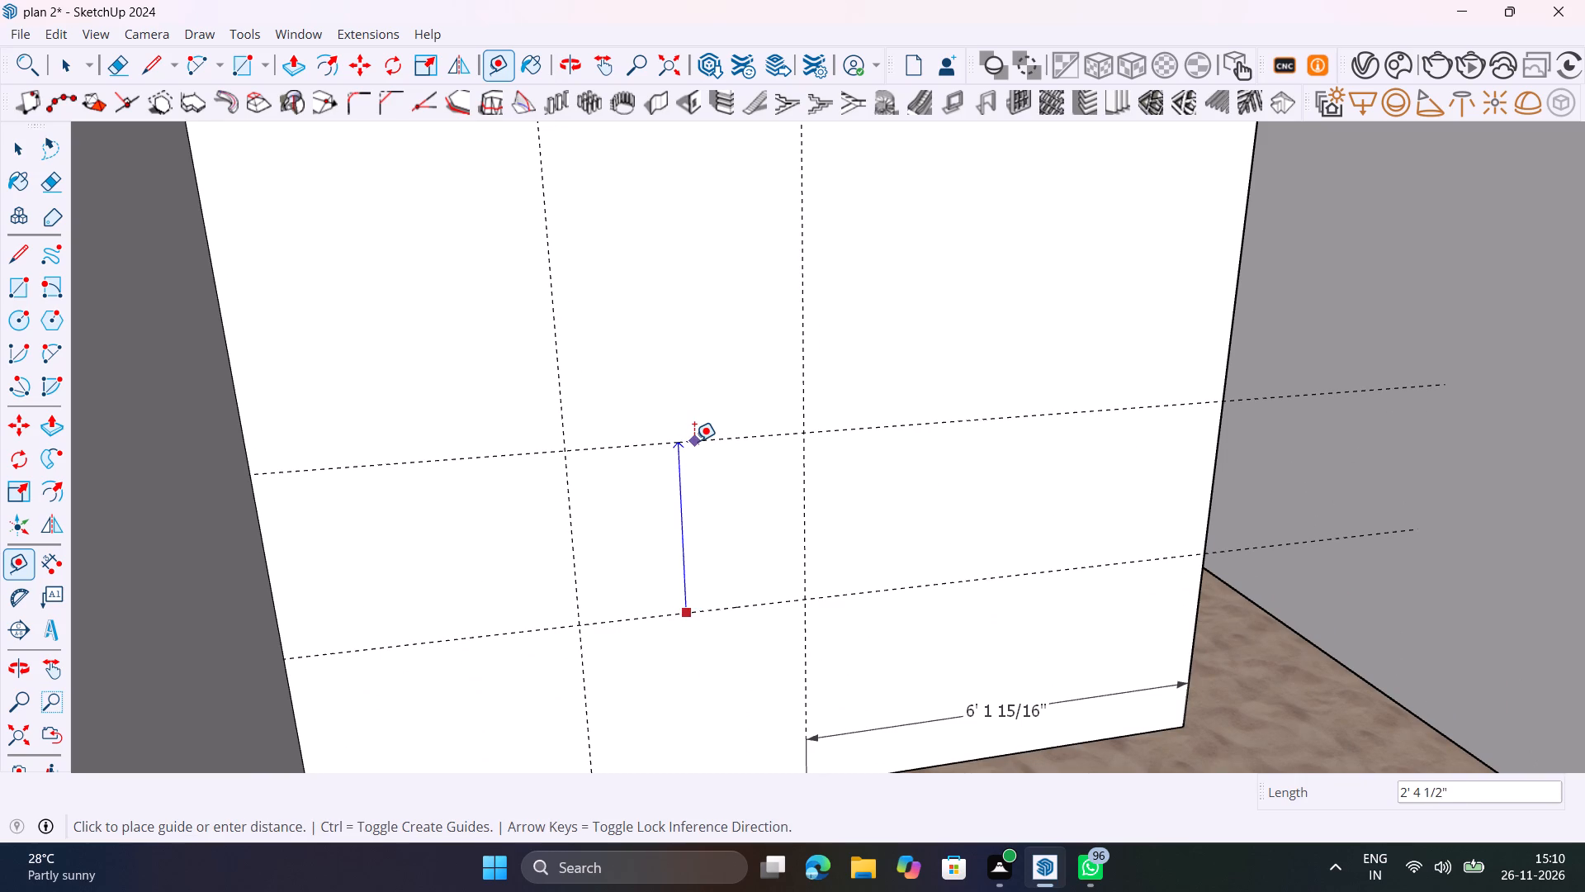
text(4')
key(Return)
key(space)
key(space)
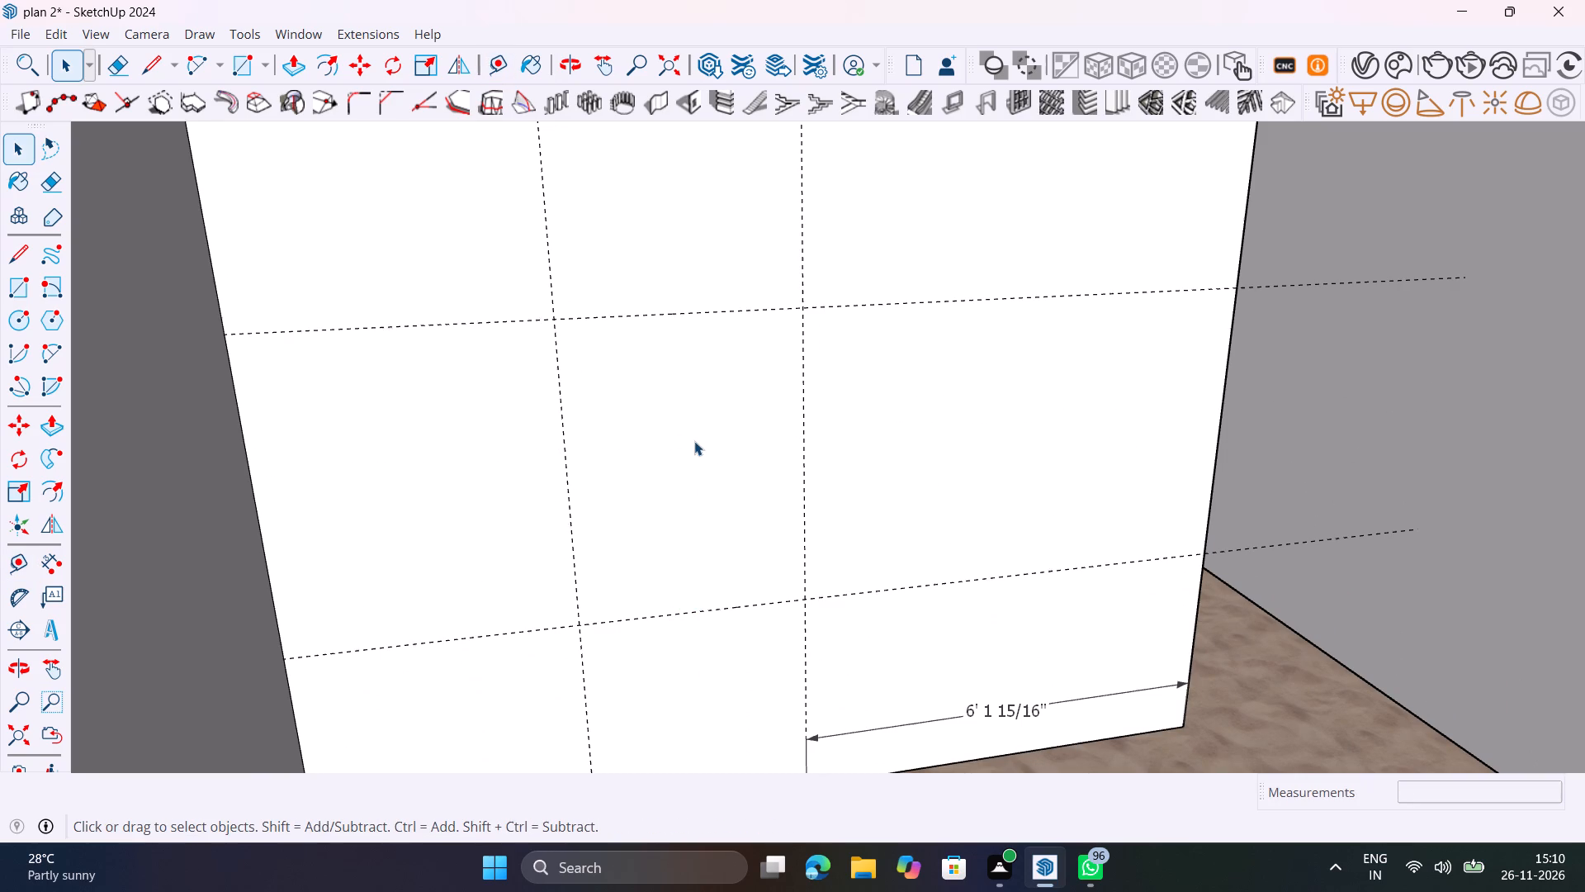
Draw a 4' by 3' window rectangle on the back wall's face between the guide intersections.
triple_click(708, 442)
key(r)
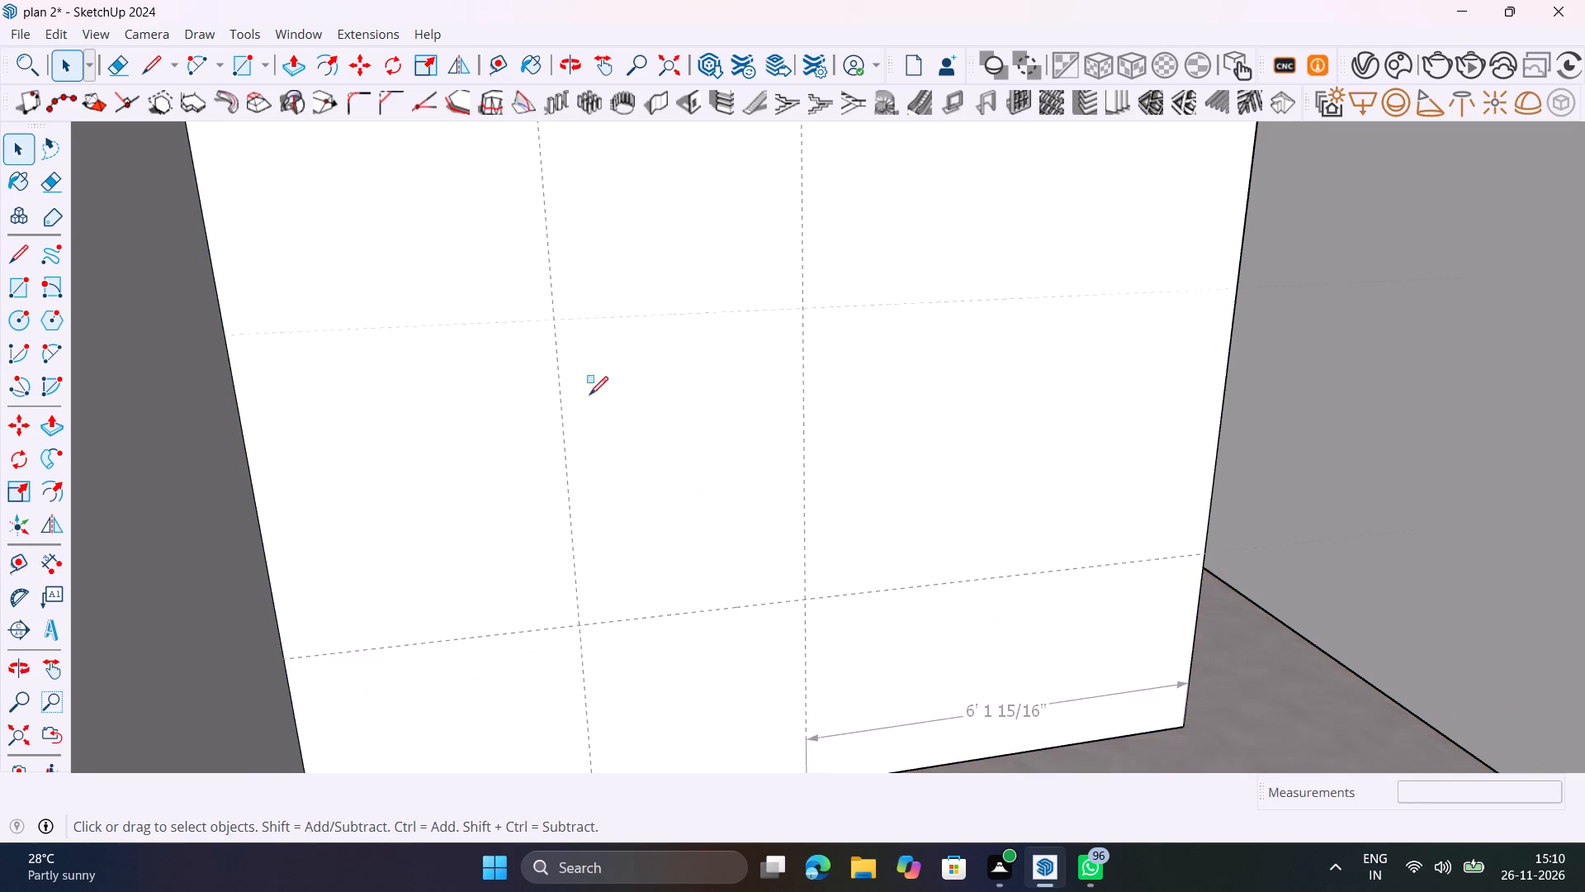
click(555, 321)
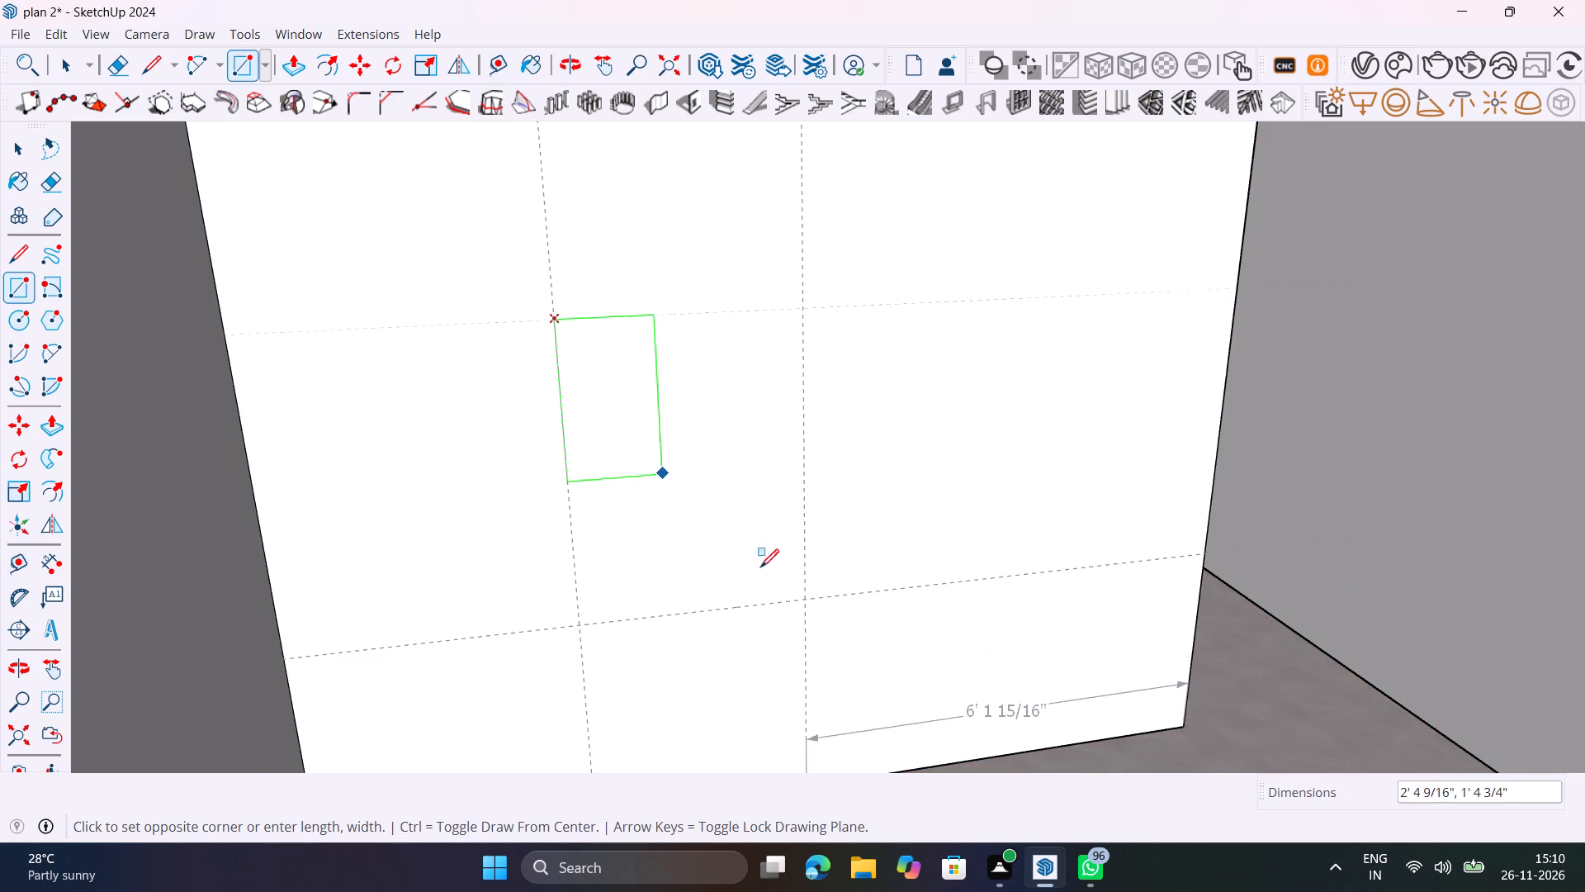
click(804, 601)
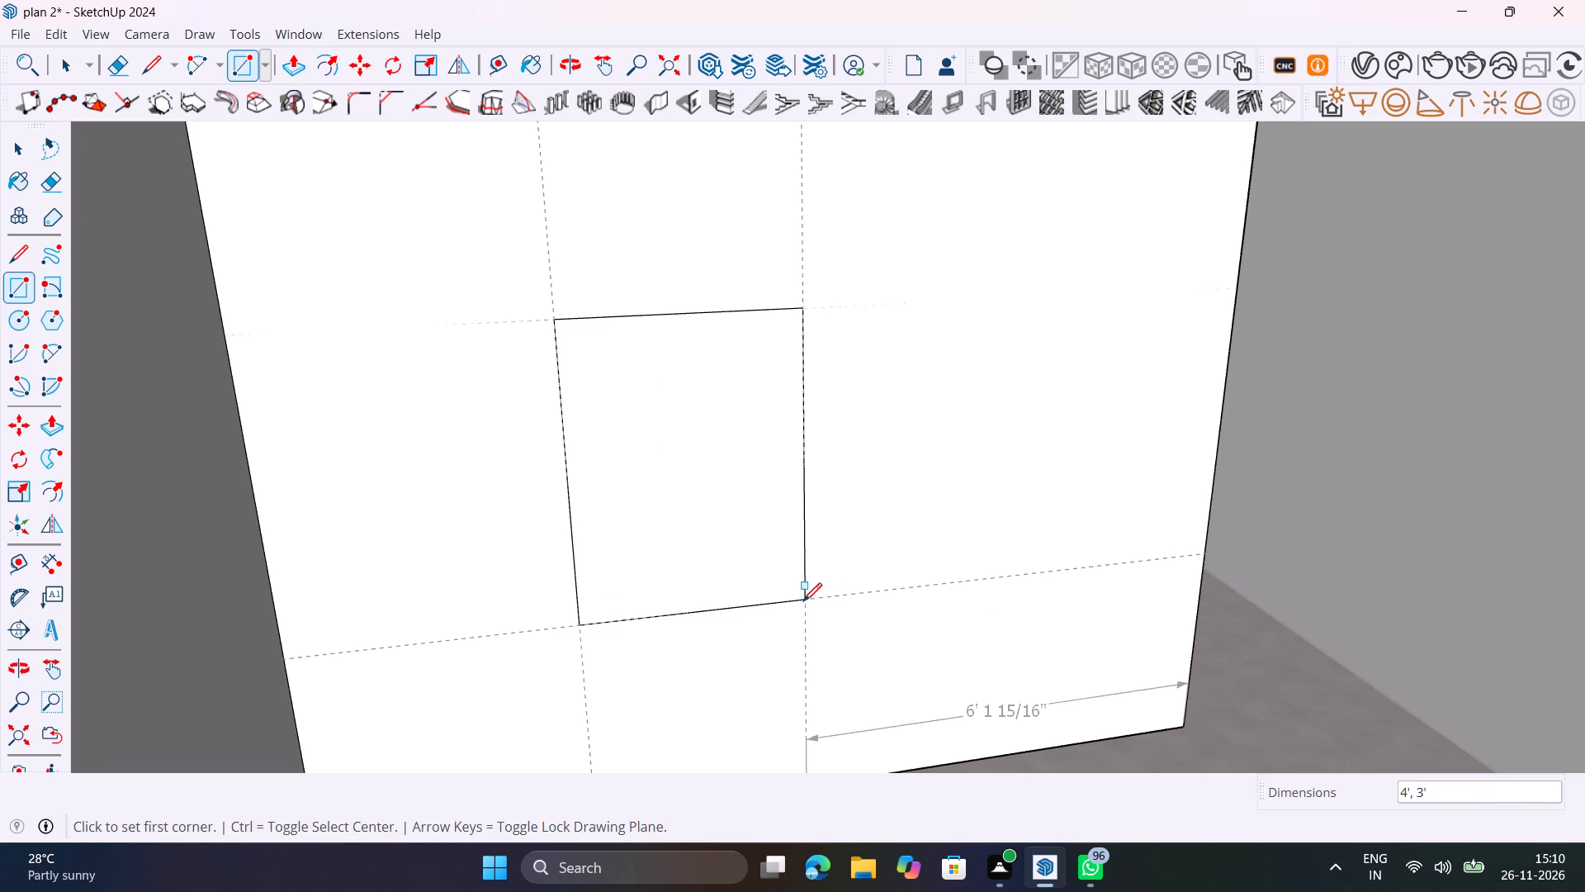
key(space)
Push the window rectangle through the back wall to cut the opening, and leave the wall's group.
click(770, 576)
key(p)
click(769, 576)
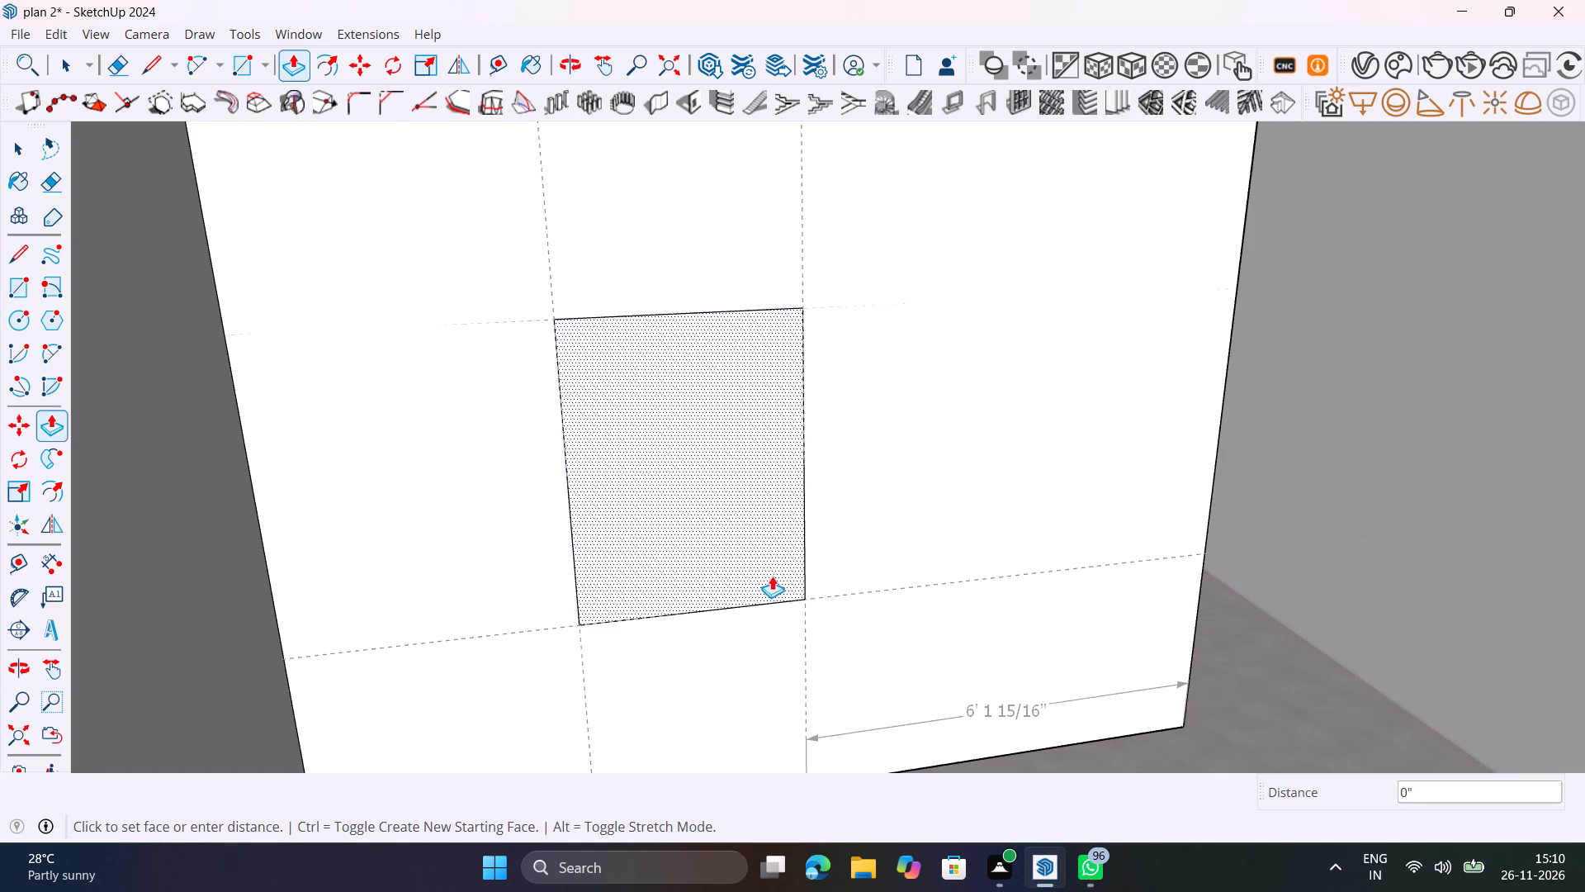
click(683, 515)
key(space)
middle_drag(599, 624, 513, 586)
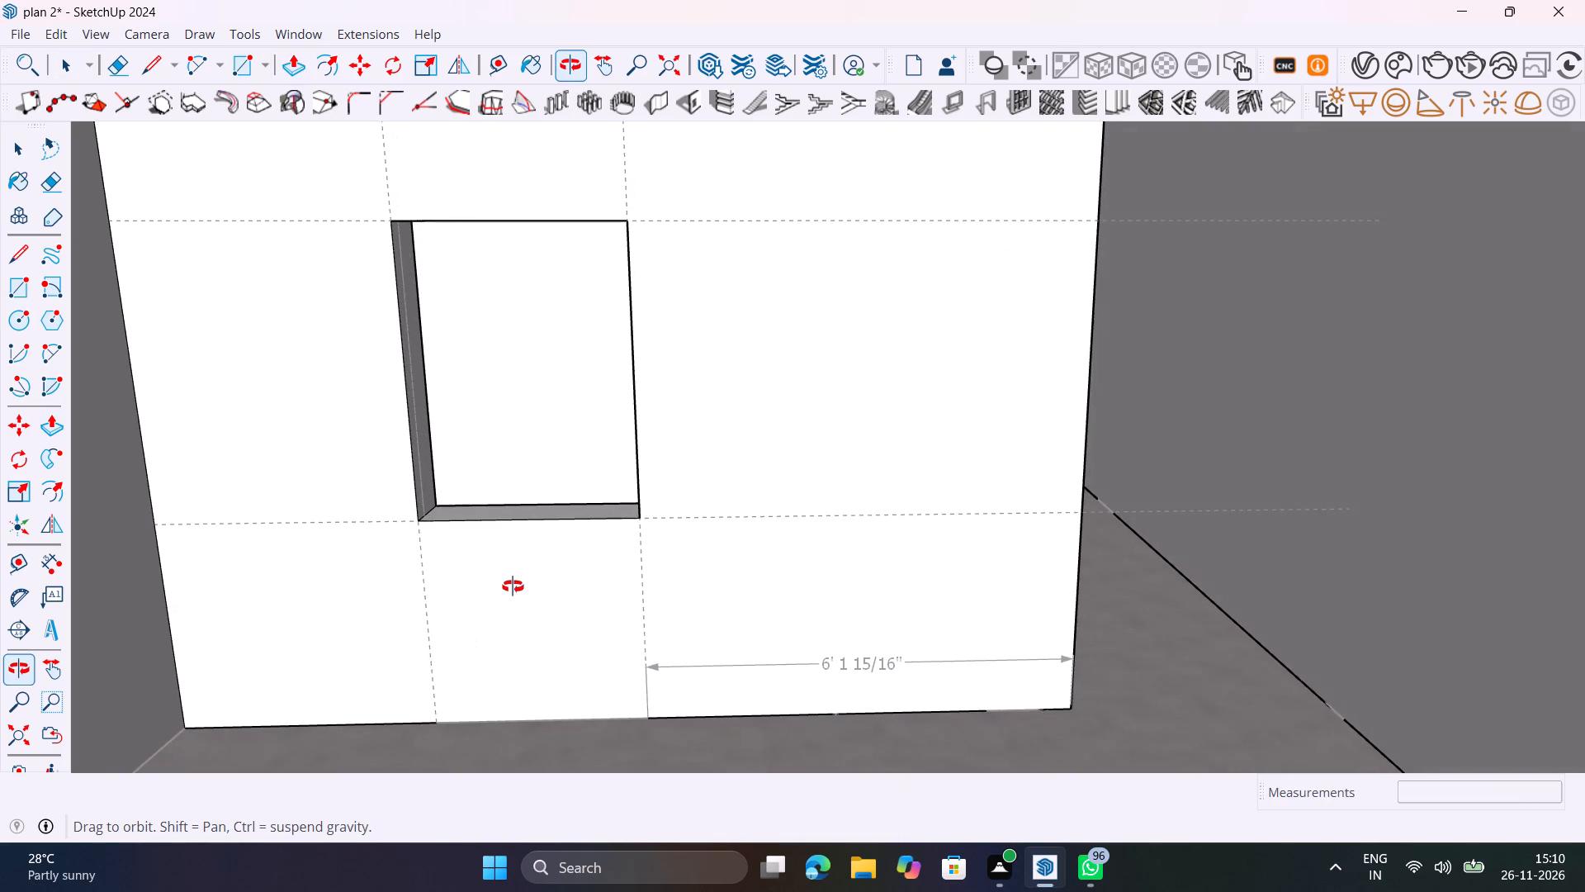
middle_drag(513, 586, 556, 602)
scroll(575, 600, down, 16)
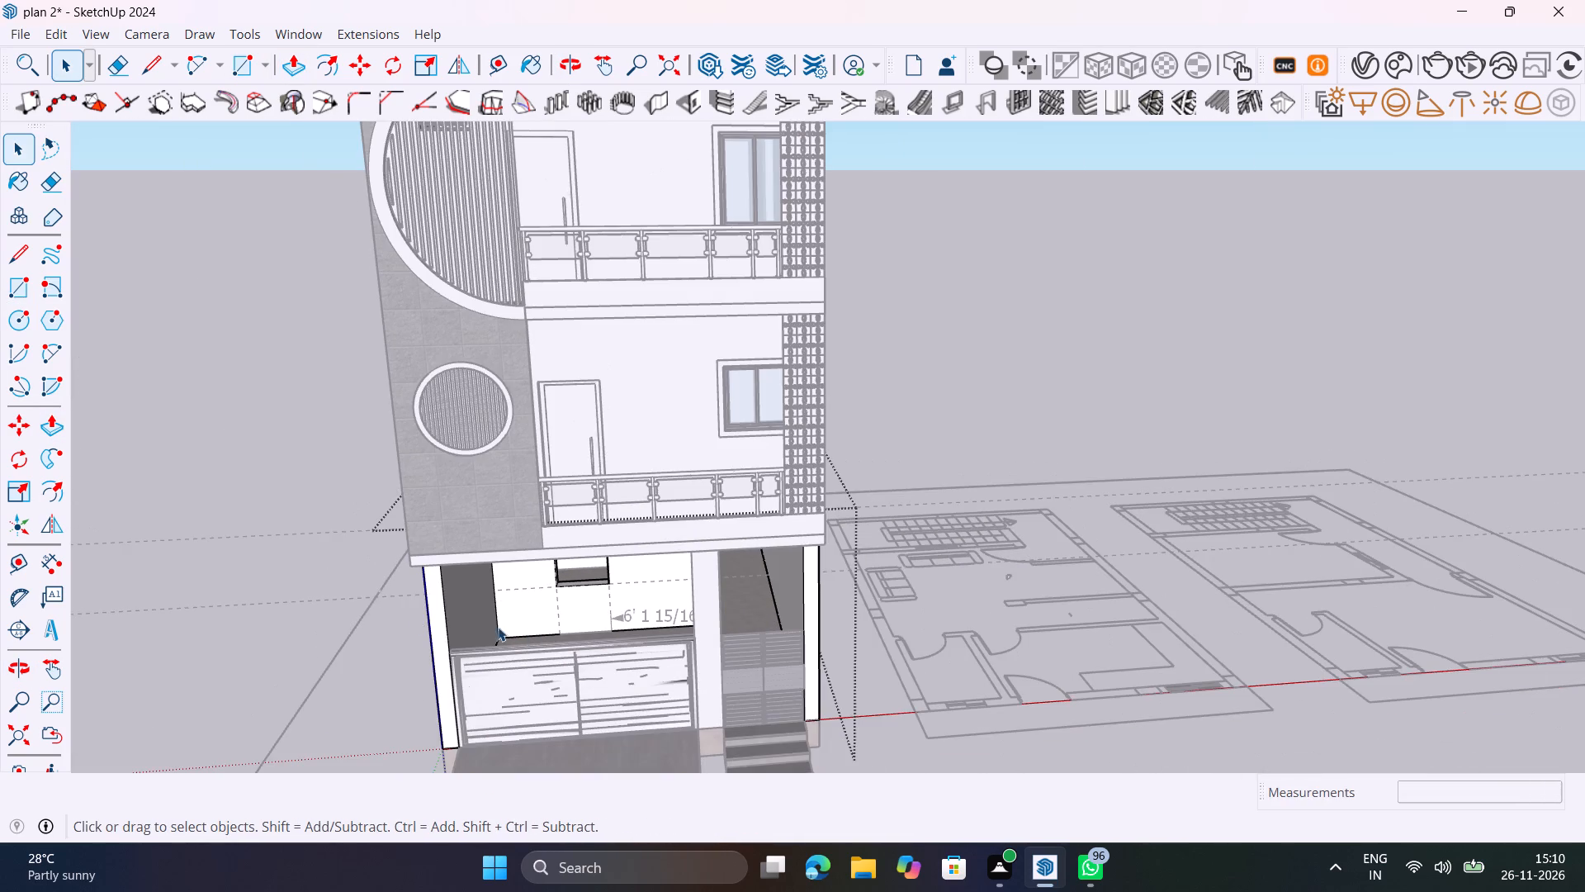
click(314, 482)
scroll(610, 633, up, 9)
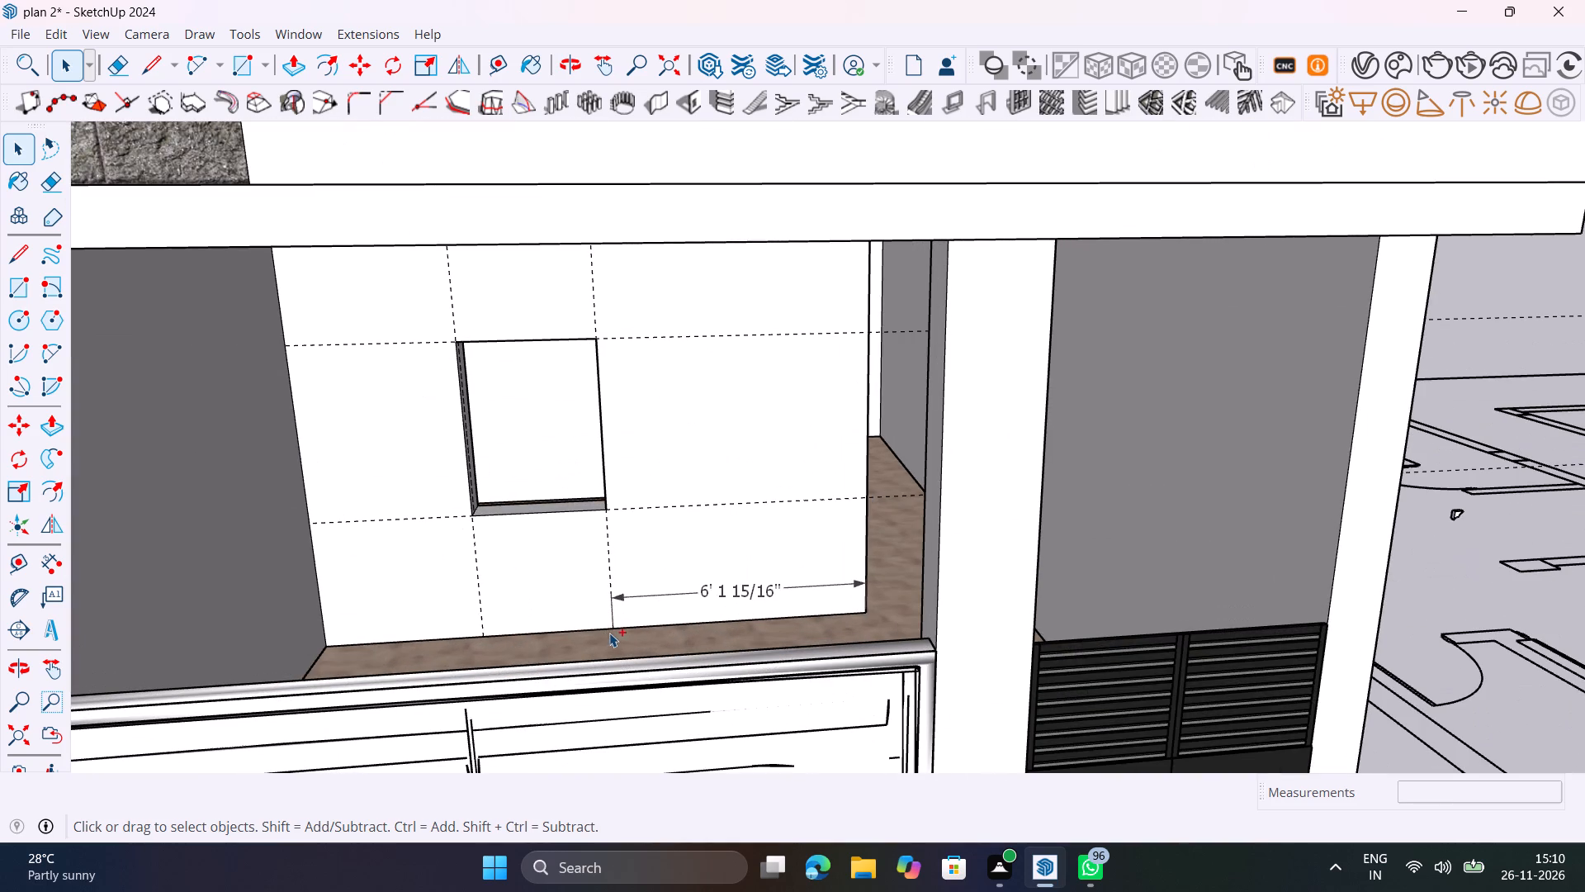
Save the model.
key(ctrl+s)
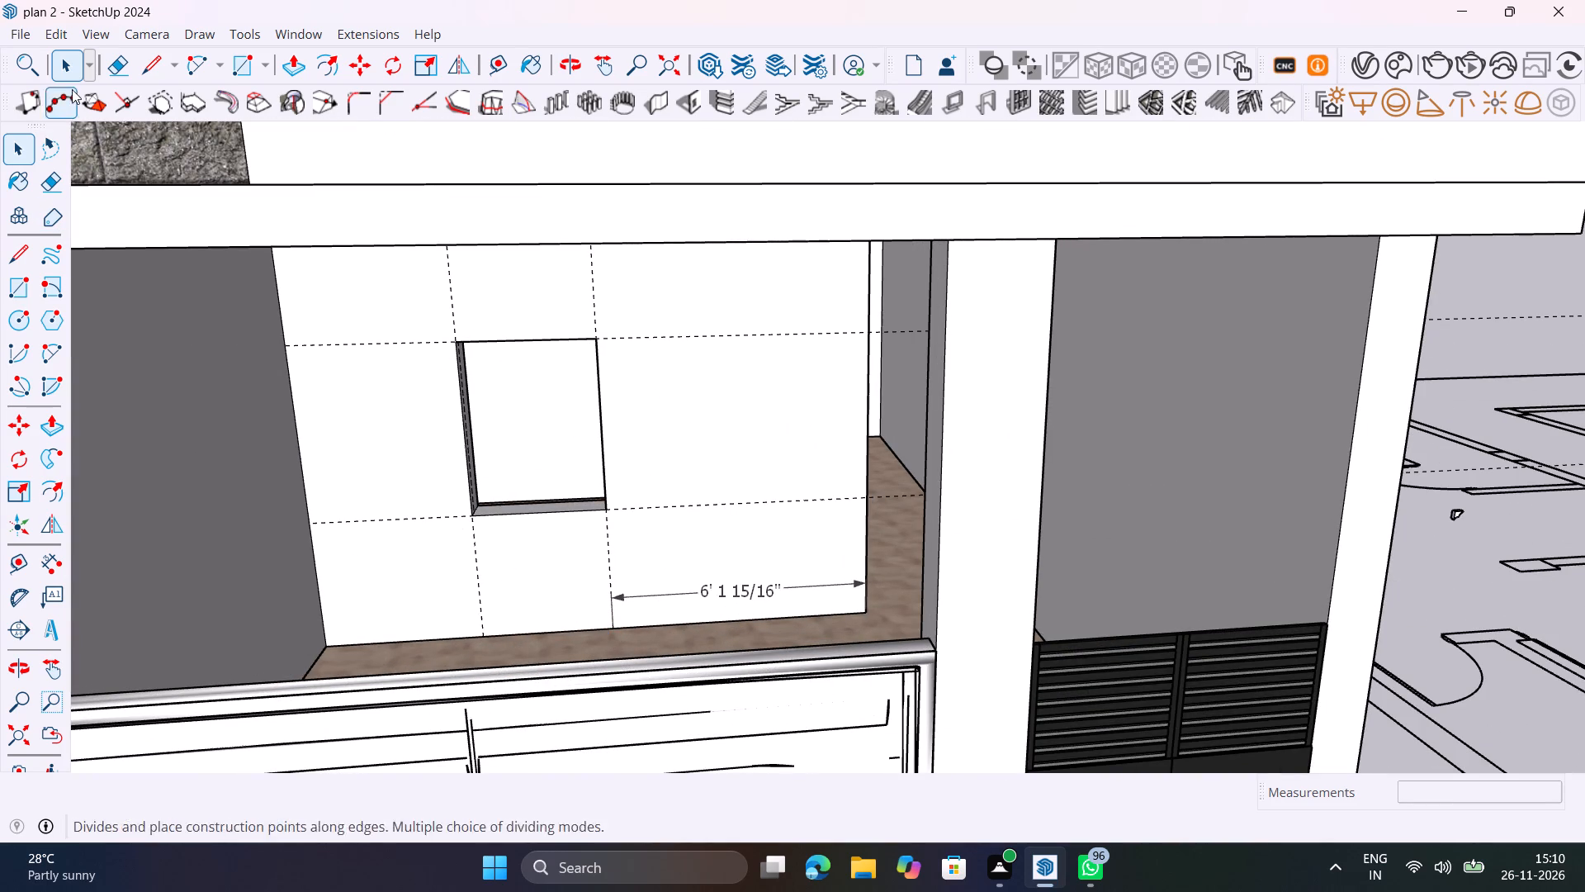
Delete all guides in the model and the dimension along the back wall's base.
click(52, 28)
click(151, 234)
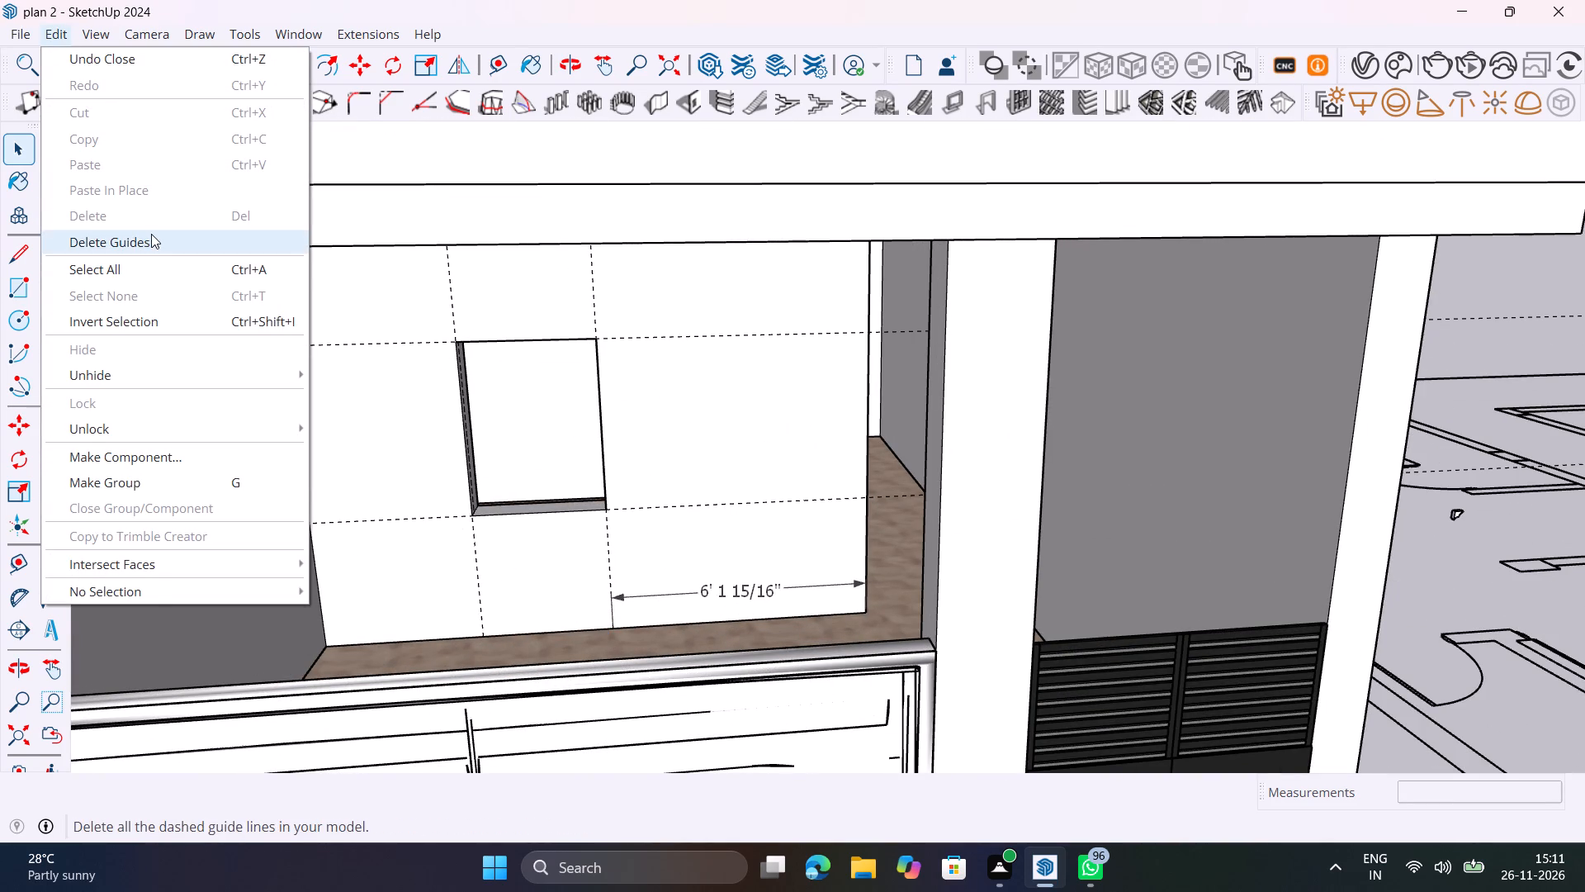
click(761, 591)
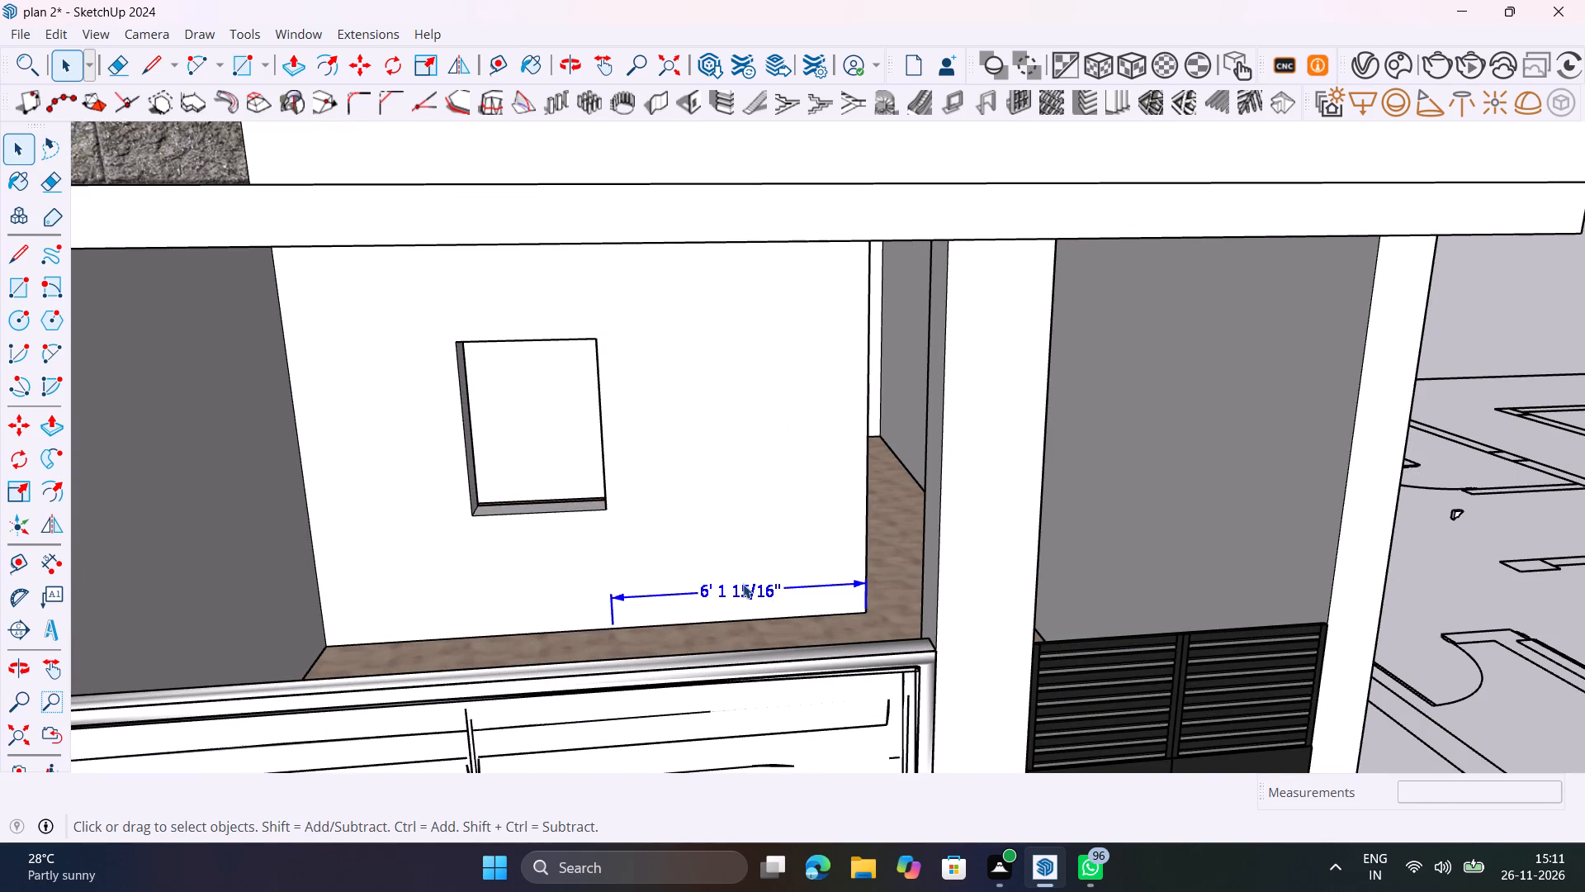
key(Delete)
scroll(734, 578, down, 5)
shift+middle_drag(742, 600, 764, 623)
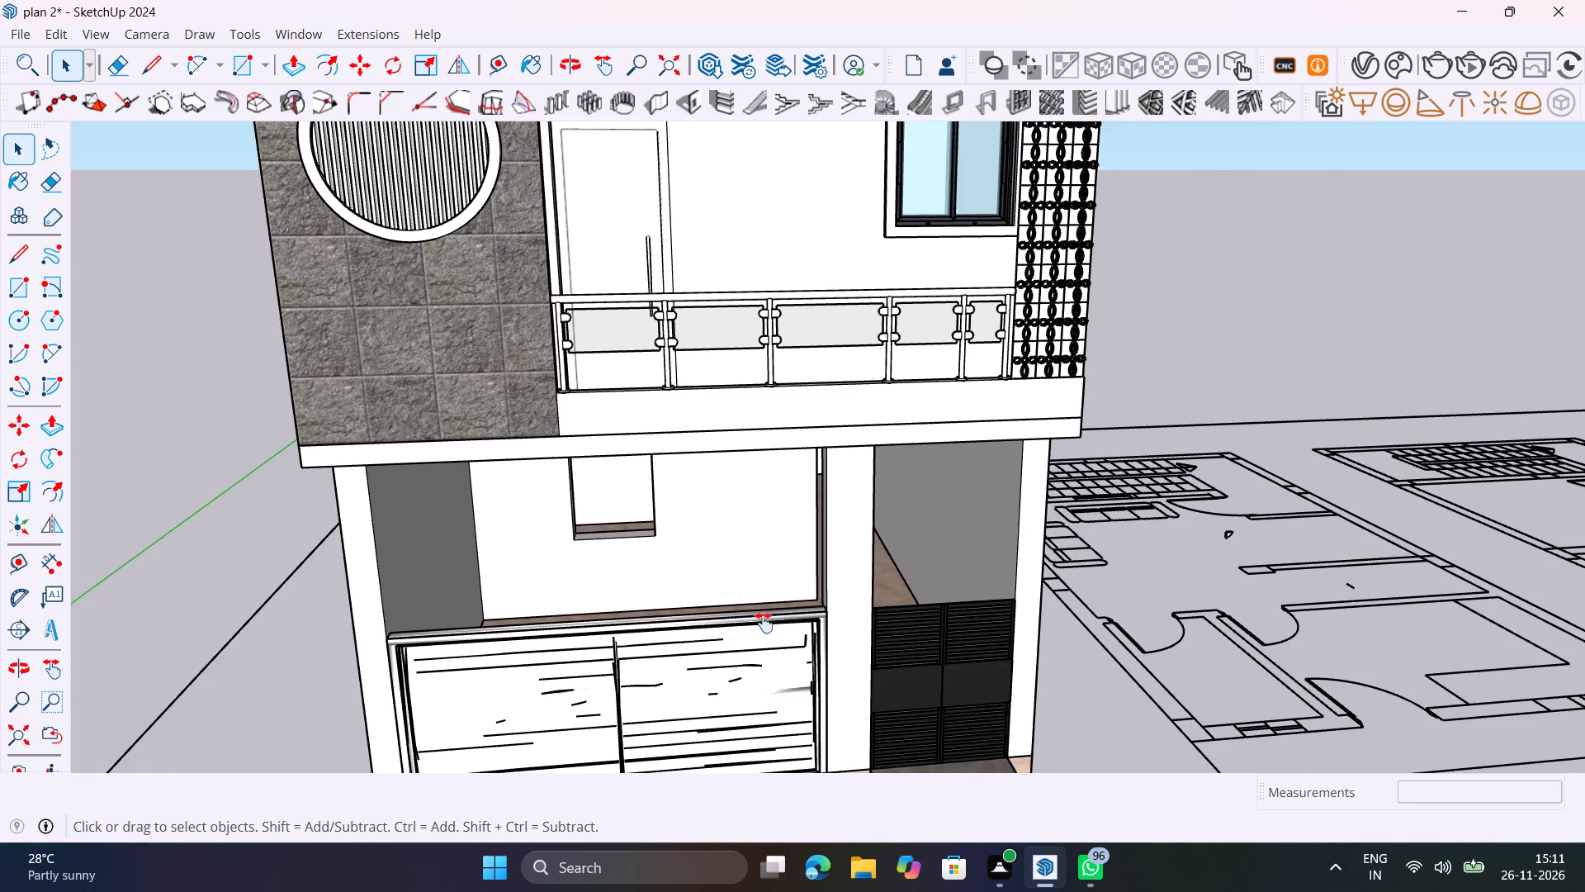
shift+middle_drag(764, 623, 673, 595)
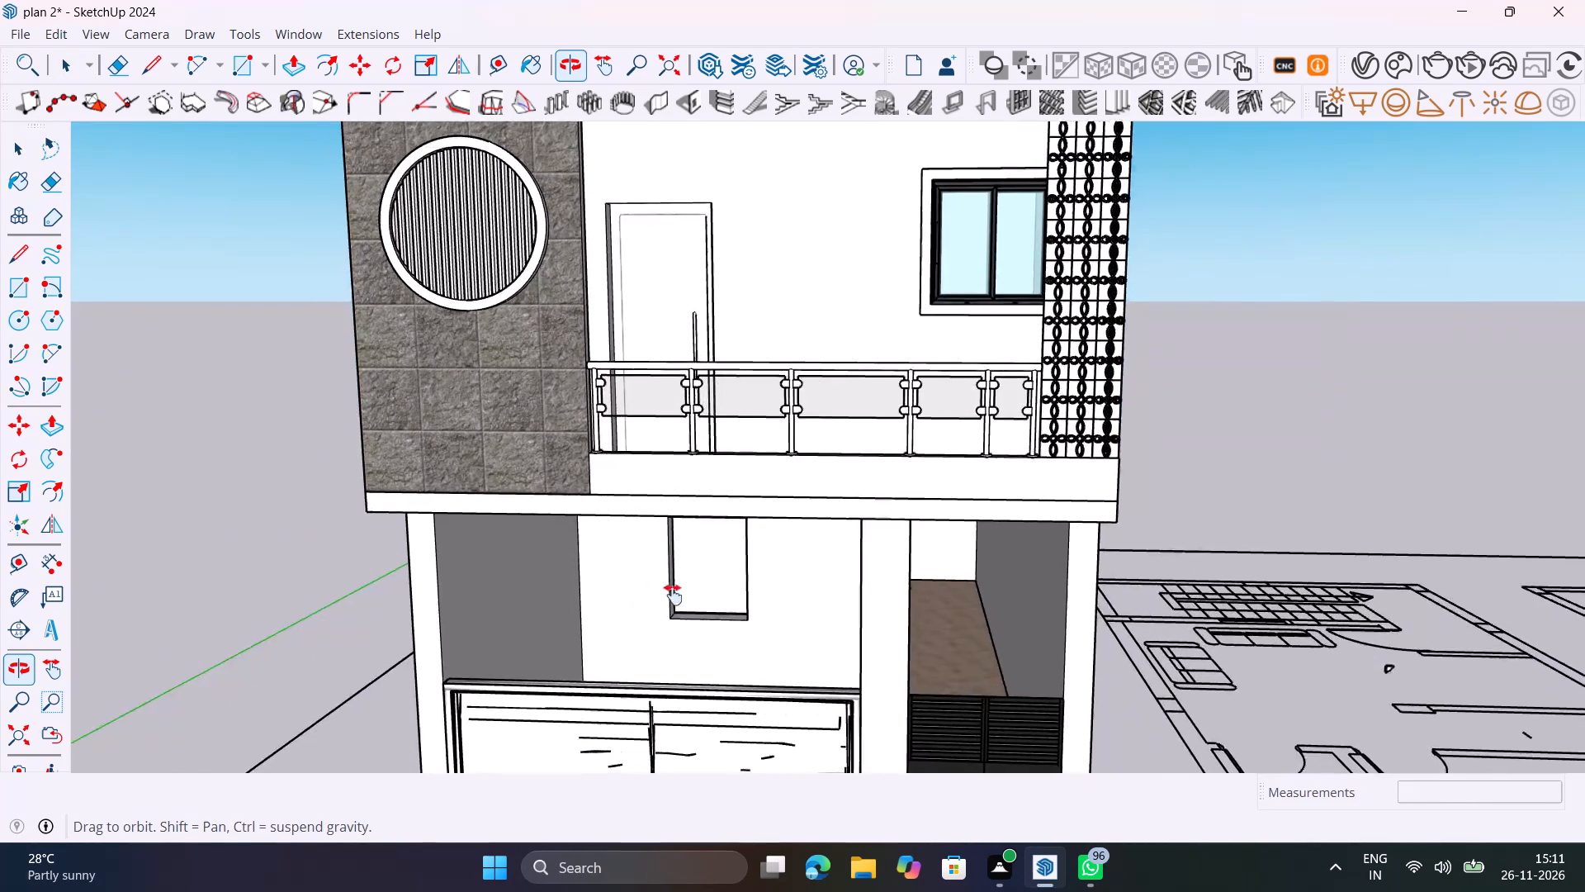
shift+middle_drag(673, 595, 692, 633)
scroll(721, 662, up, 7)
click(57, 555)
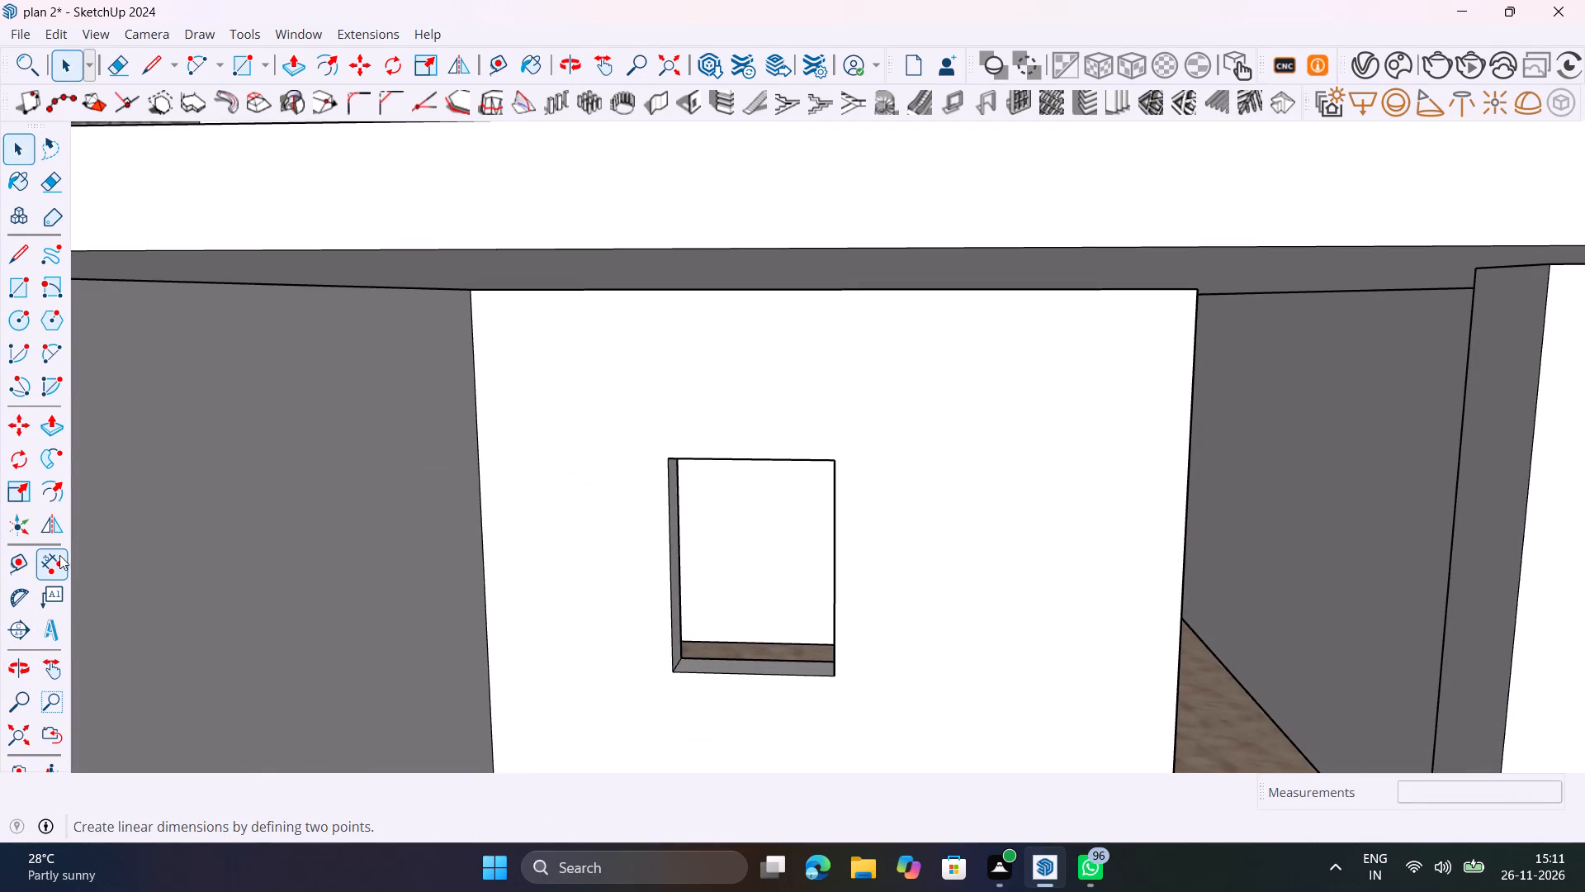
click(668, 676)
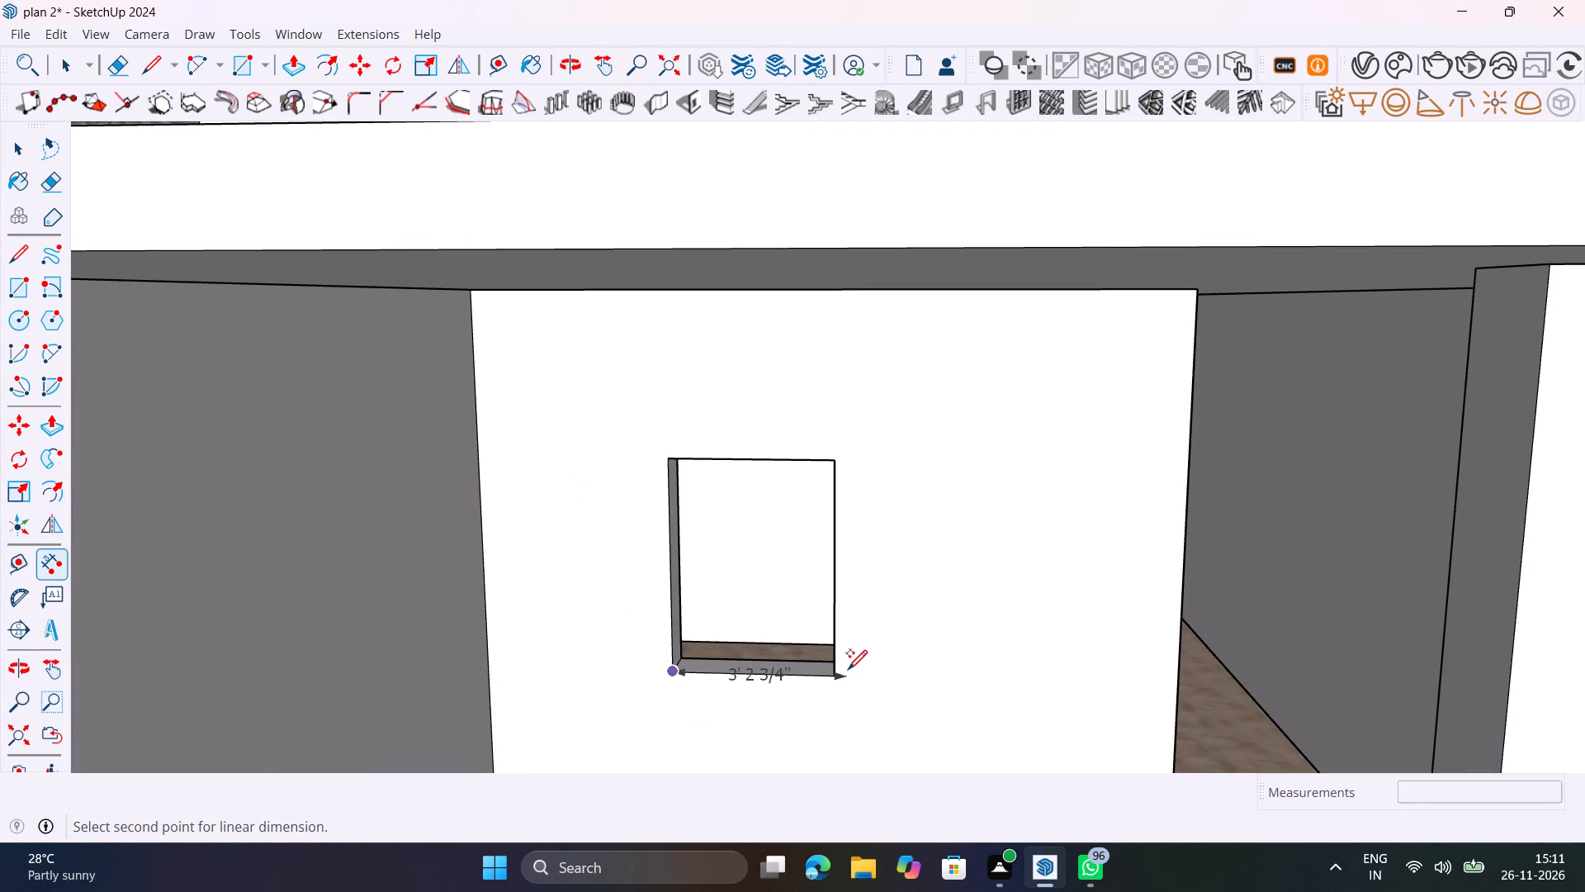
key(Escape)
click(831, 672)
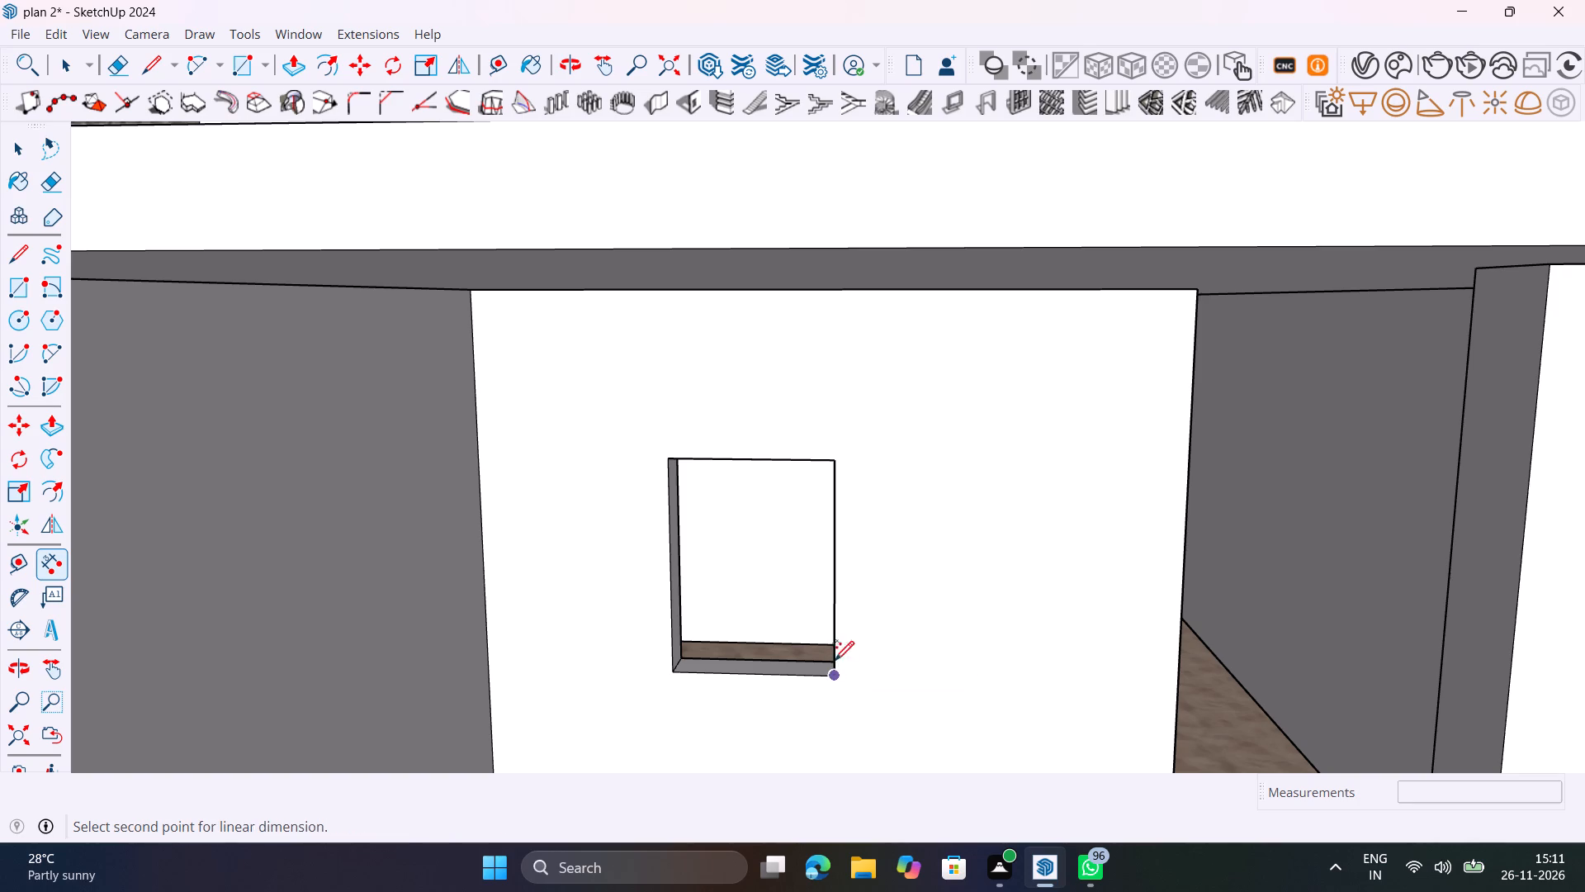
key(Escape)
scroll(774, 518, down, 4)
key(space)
Start a new window in the Window Crafter extension with the Sliding type.
click(364, 45)
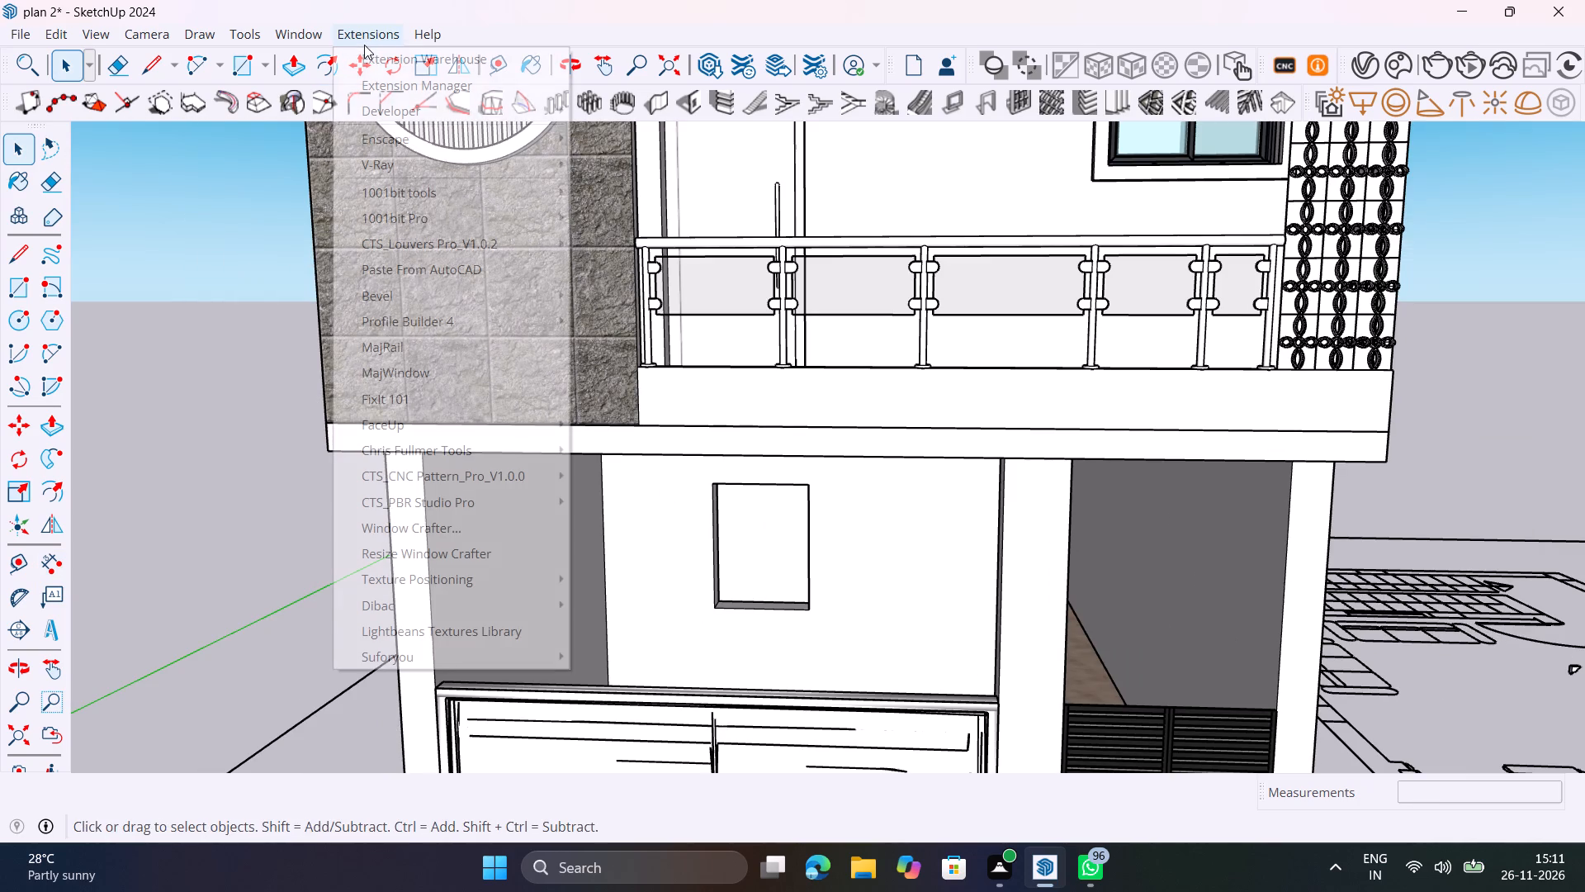
click(488, 529)
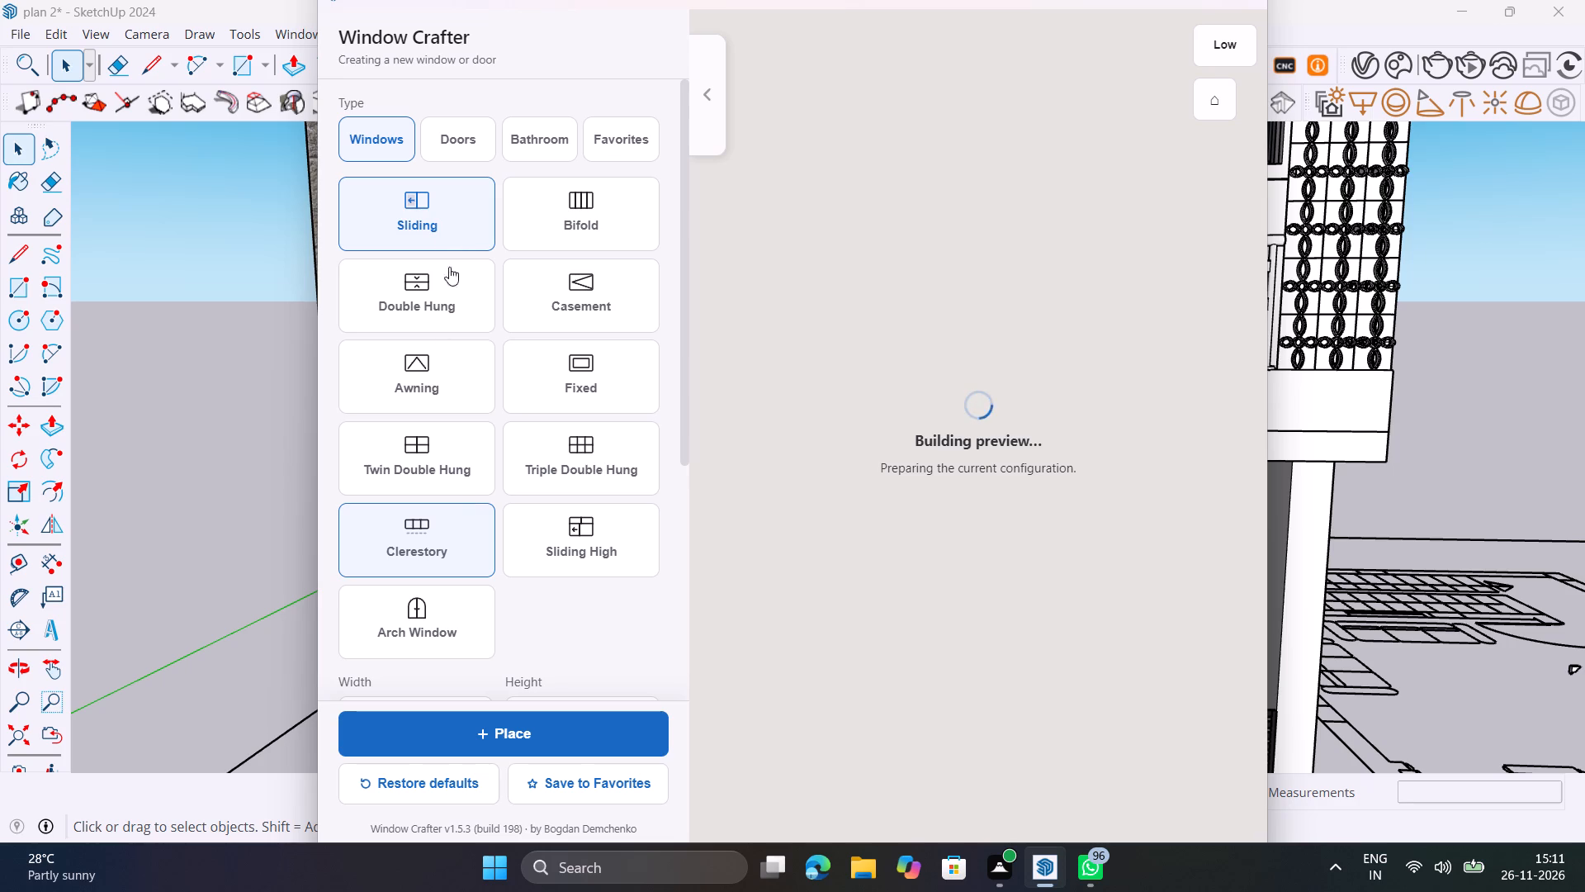
click(445, 216)
scroll(483, 384, down, 3)
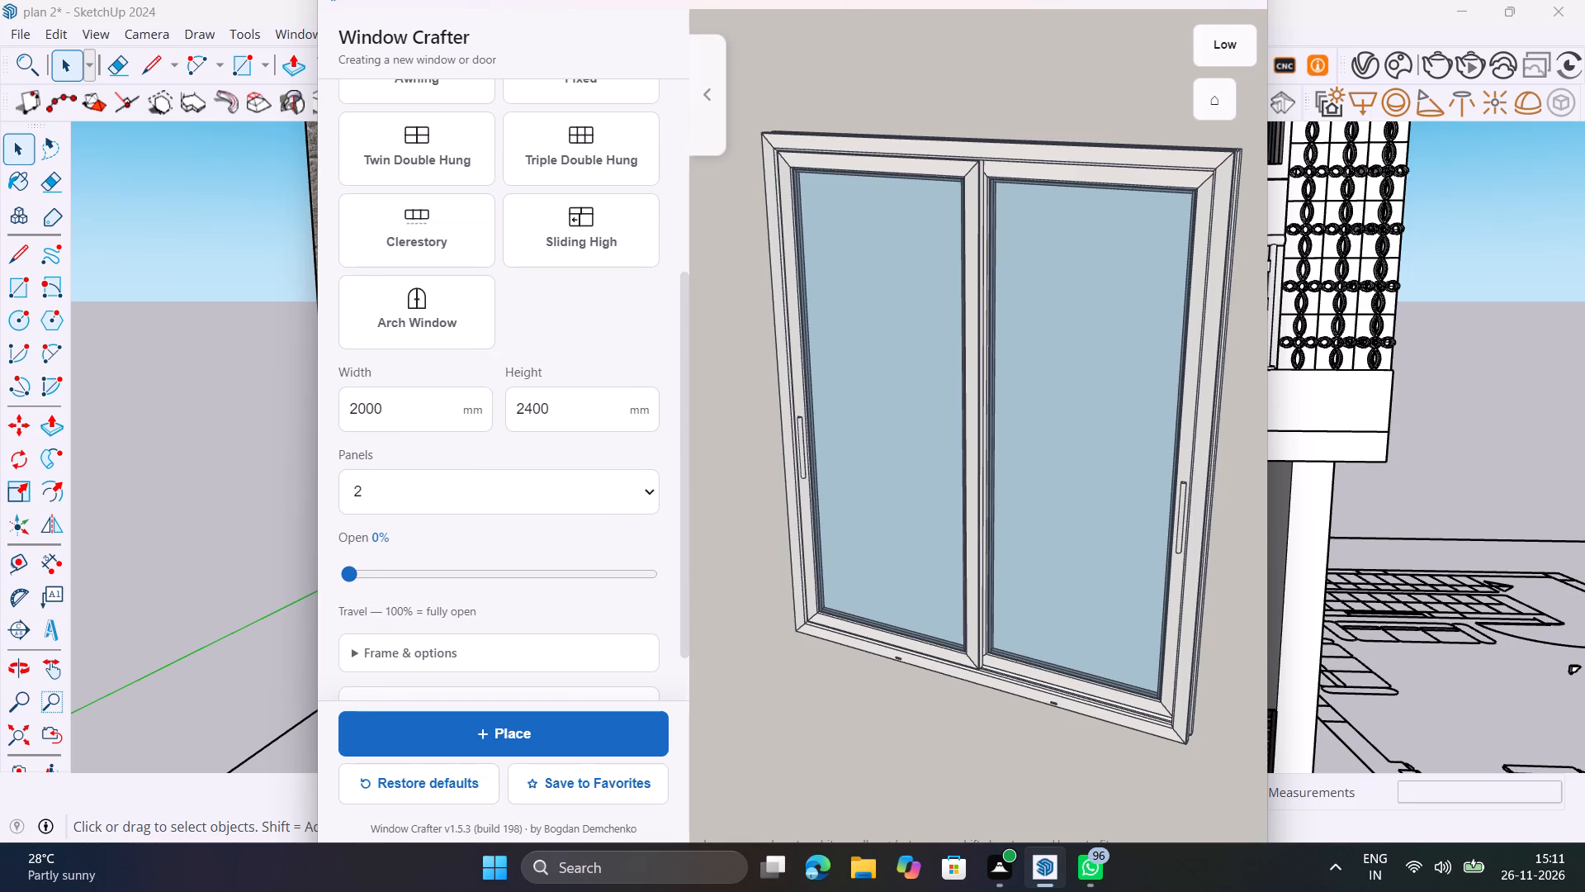
Set the sliding window's width to 914.4 mm and its height to 1219.2 mm.
click(417, 414)
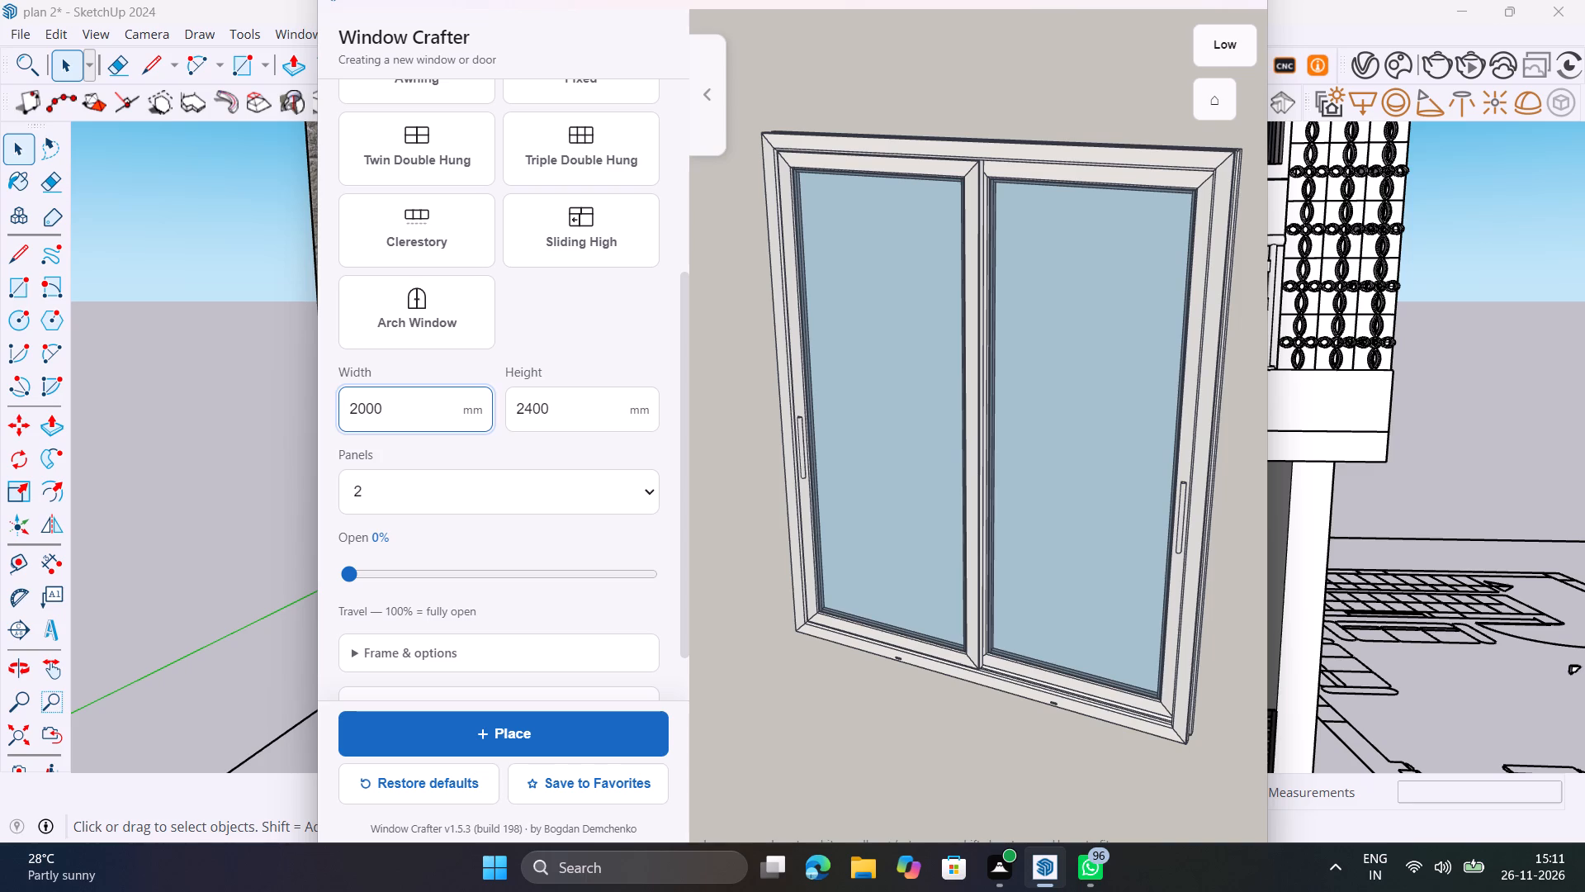
key(BackSpace)
key(BackSpace)
key(BackSpace)
key(BackSpace)
key(BackSpace)
key(BackSpace)
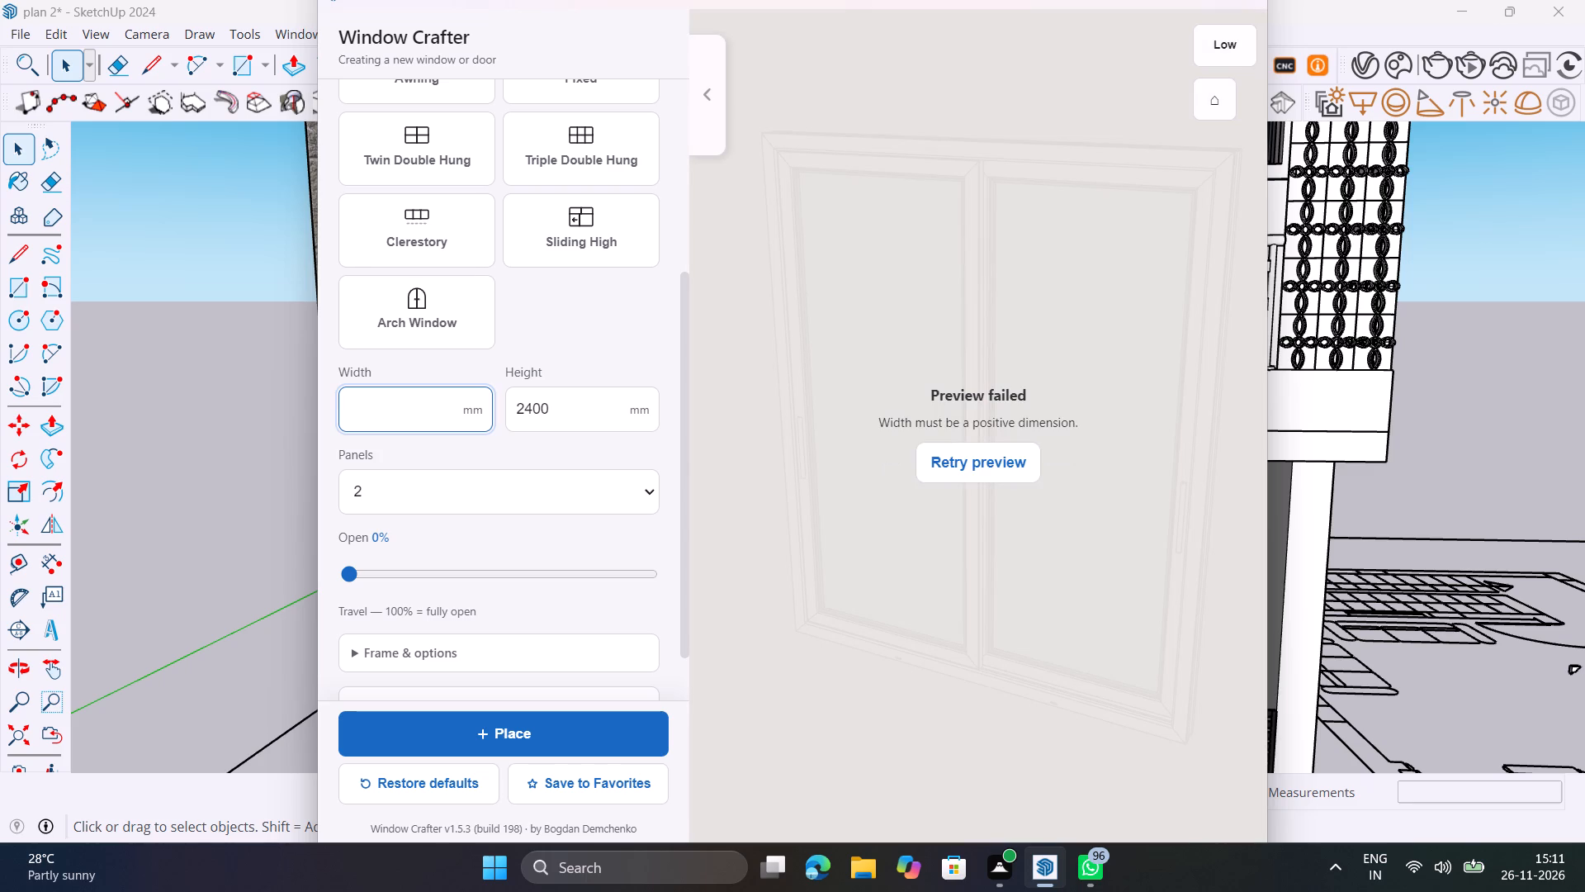
text(914.4)
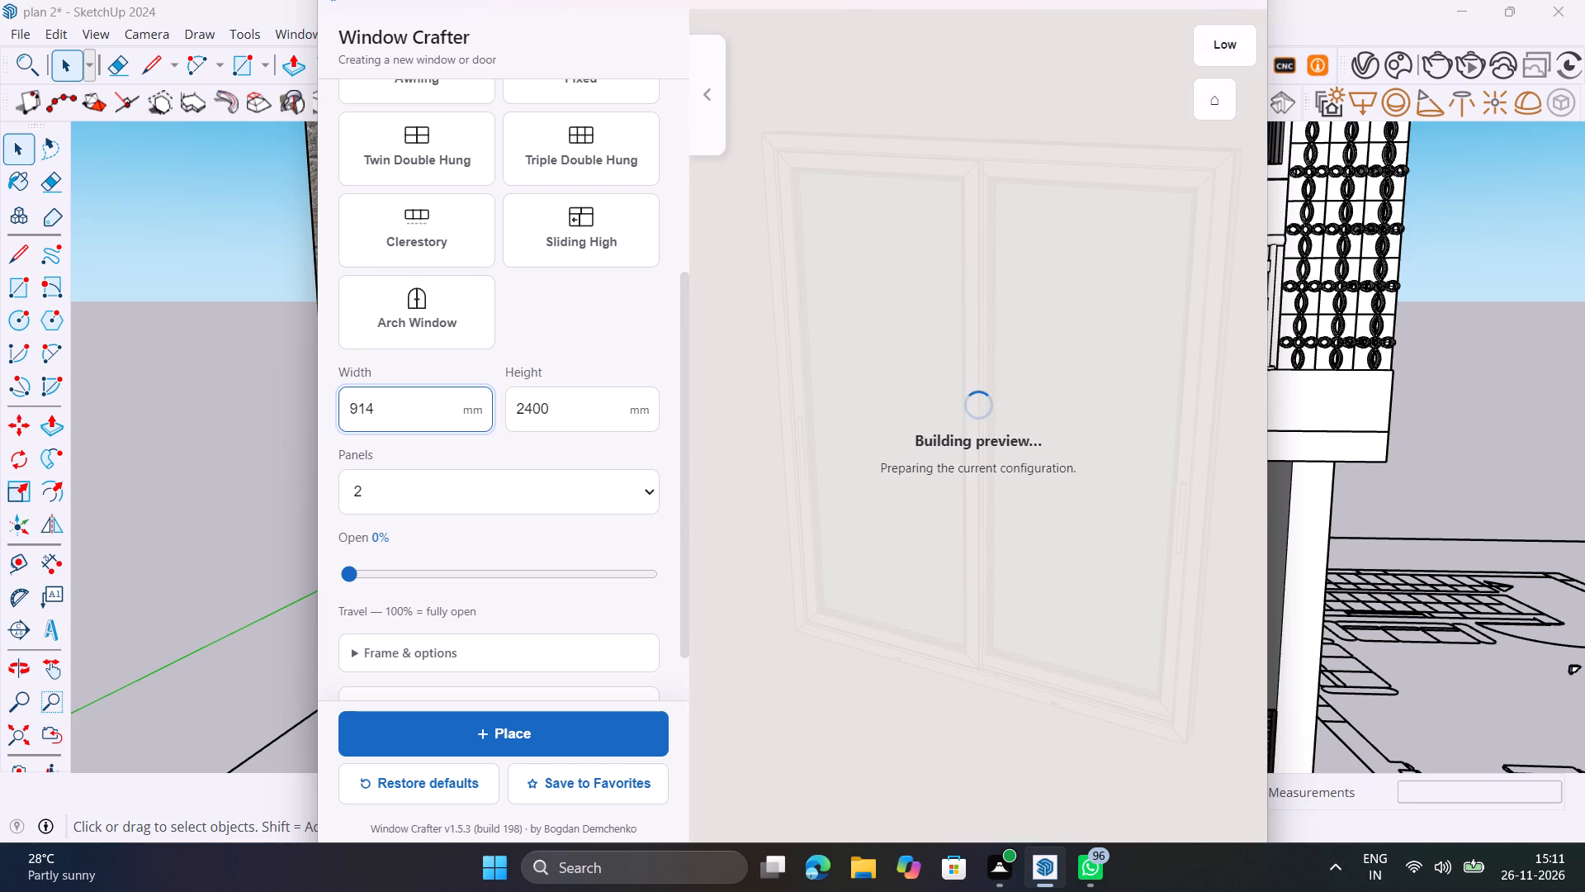
click(571, 410)
key(BackSpace)
key(BackSpace)
key(BackSpace)
key(BackSpace)
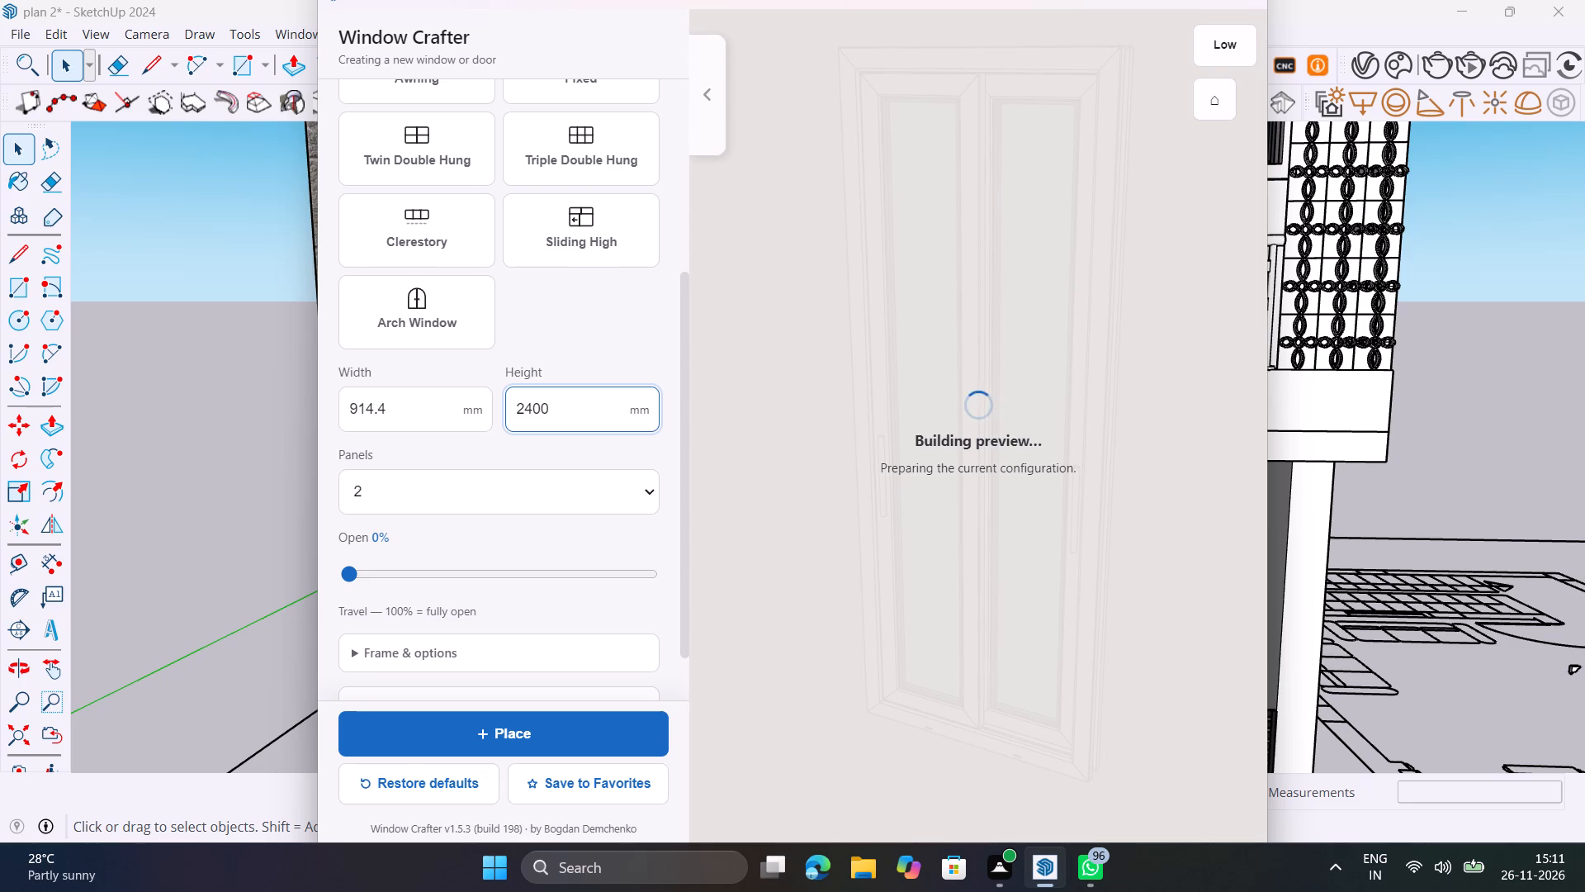
key(BackSpace)
key(BackSpace)
click(566, 410)
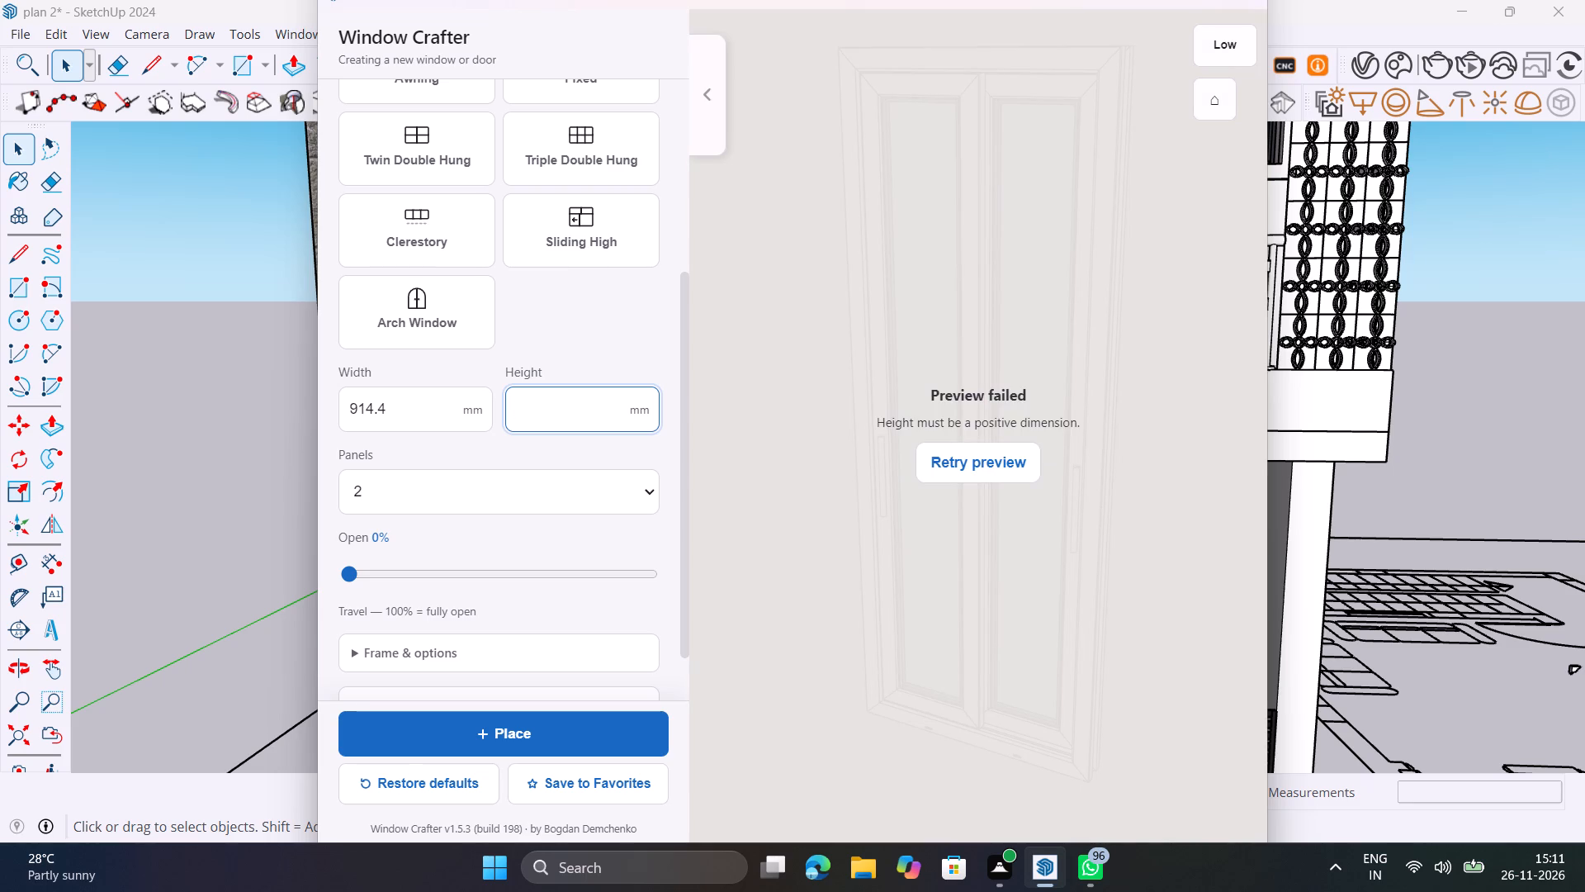
text(1219.2)
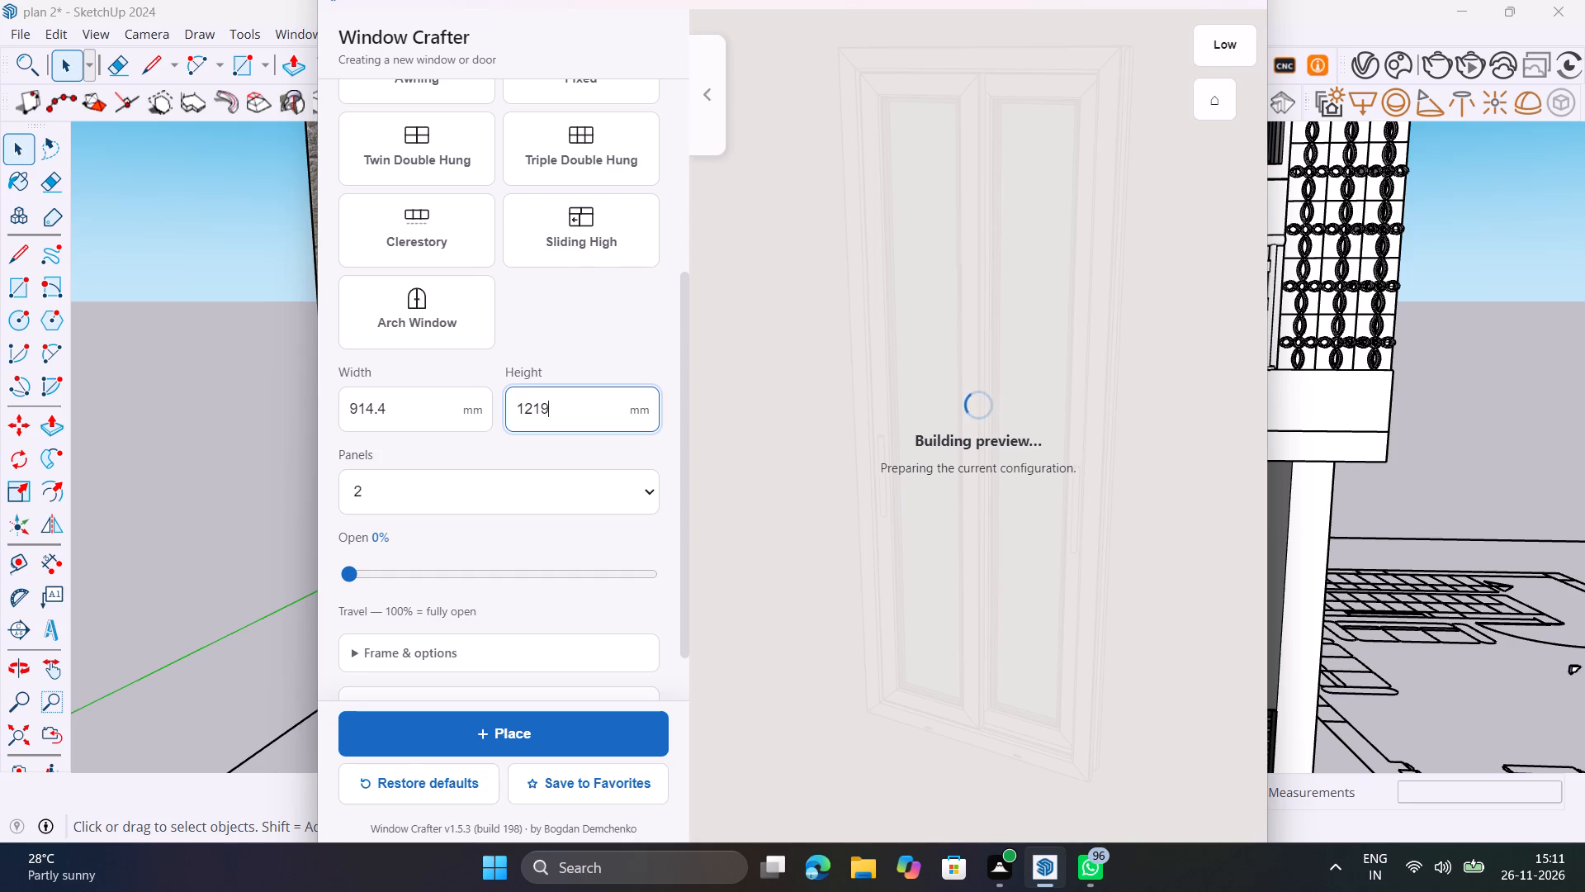
key(Return)
Set the sliding window's frame colour to Anthracite Grey in the frame style options.
scroll(608, 374, down, 1)
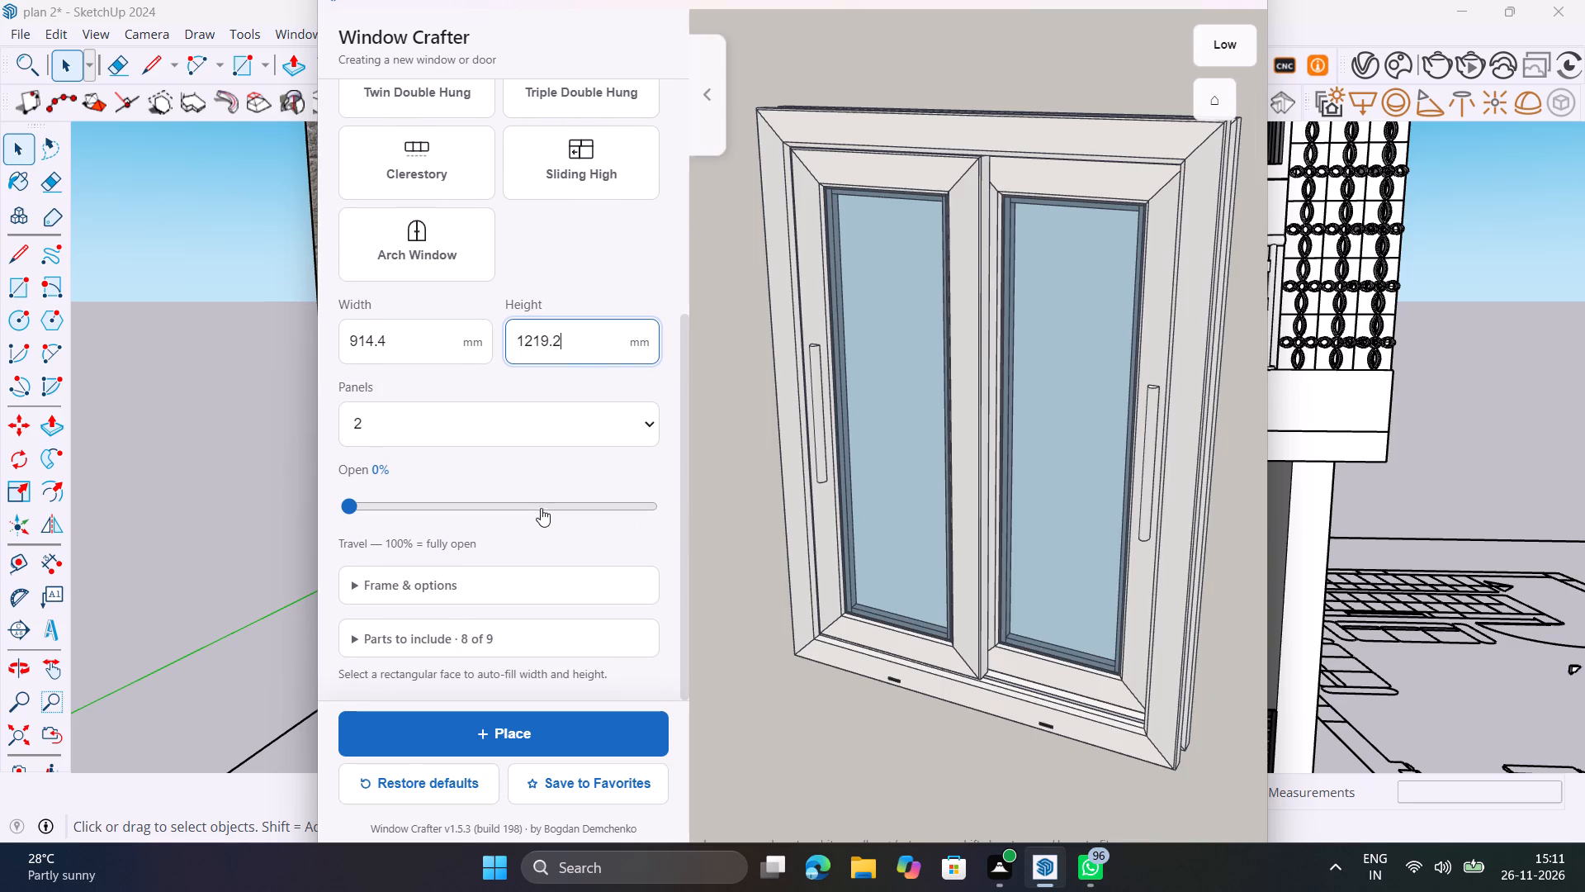
scroll(538, 505, down, 2)
click(580, 578)
scroll(573, 578, down, 2)
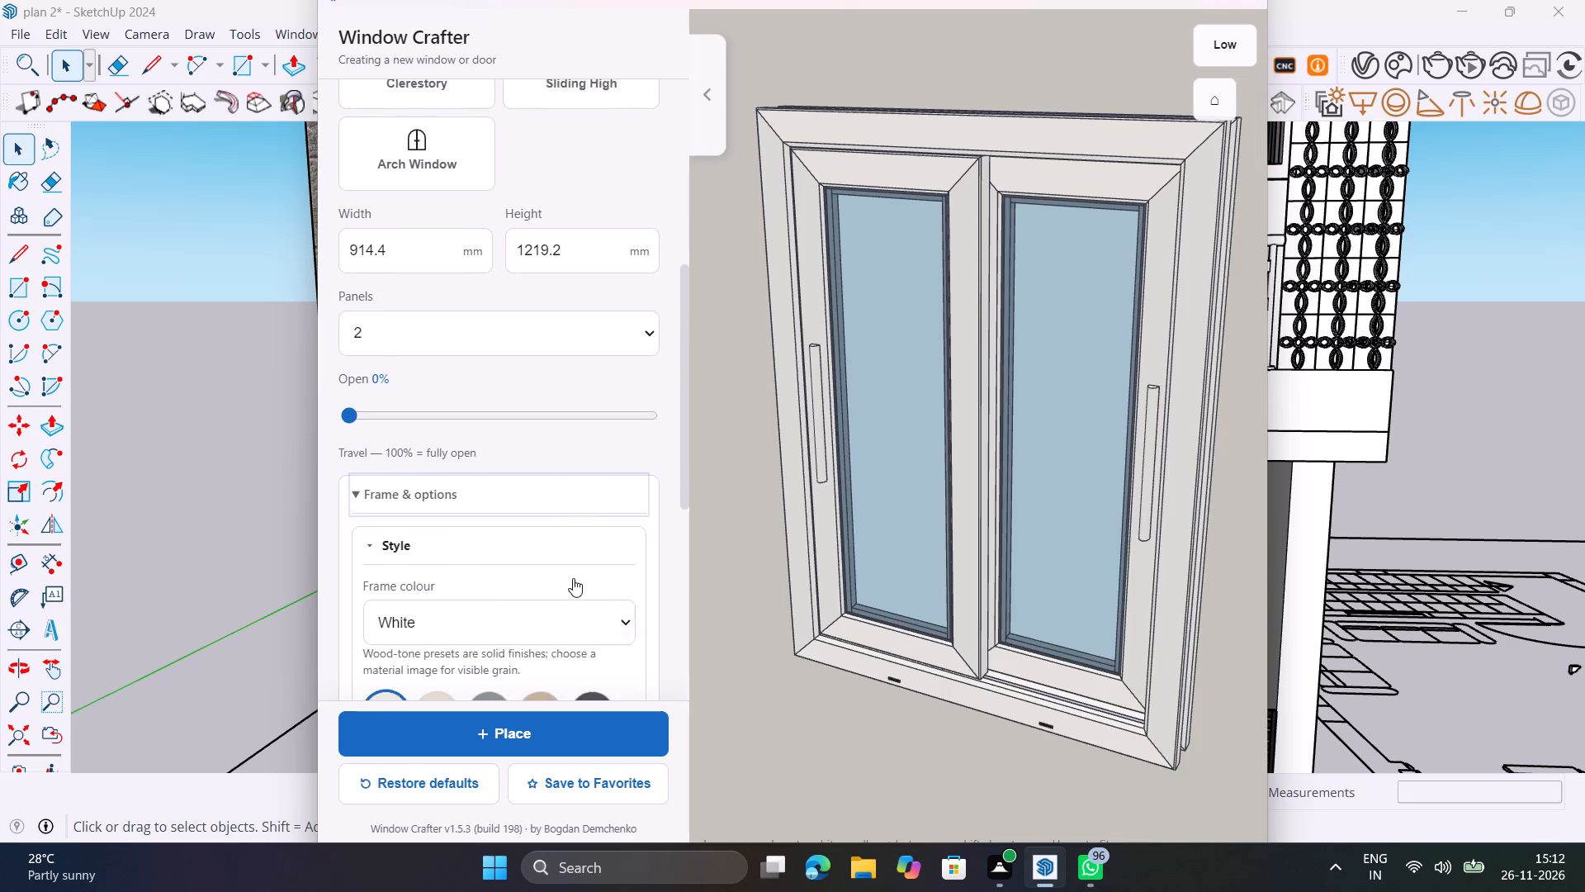
scroll(573, 578, down, 1)
click(491, 545)
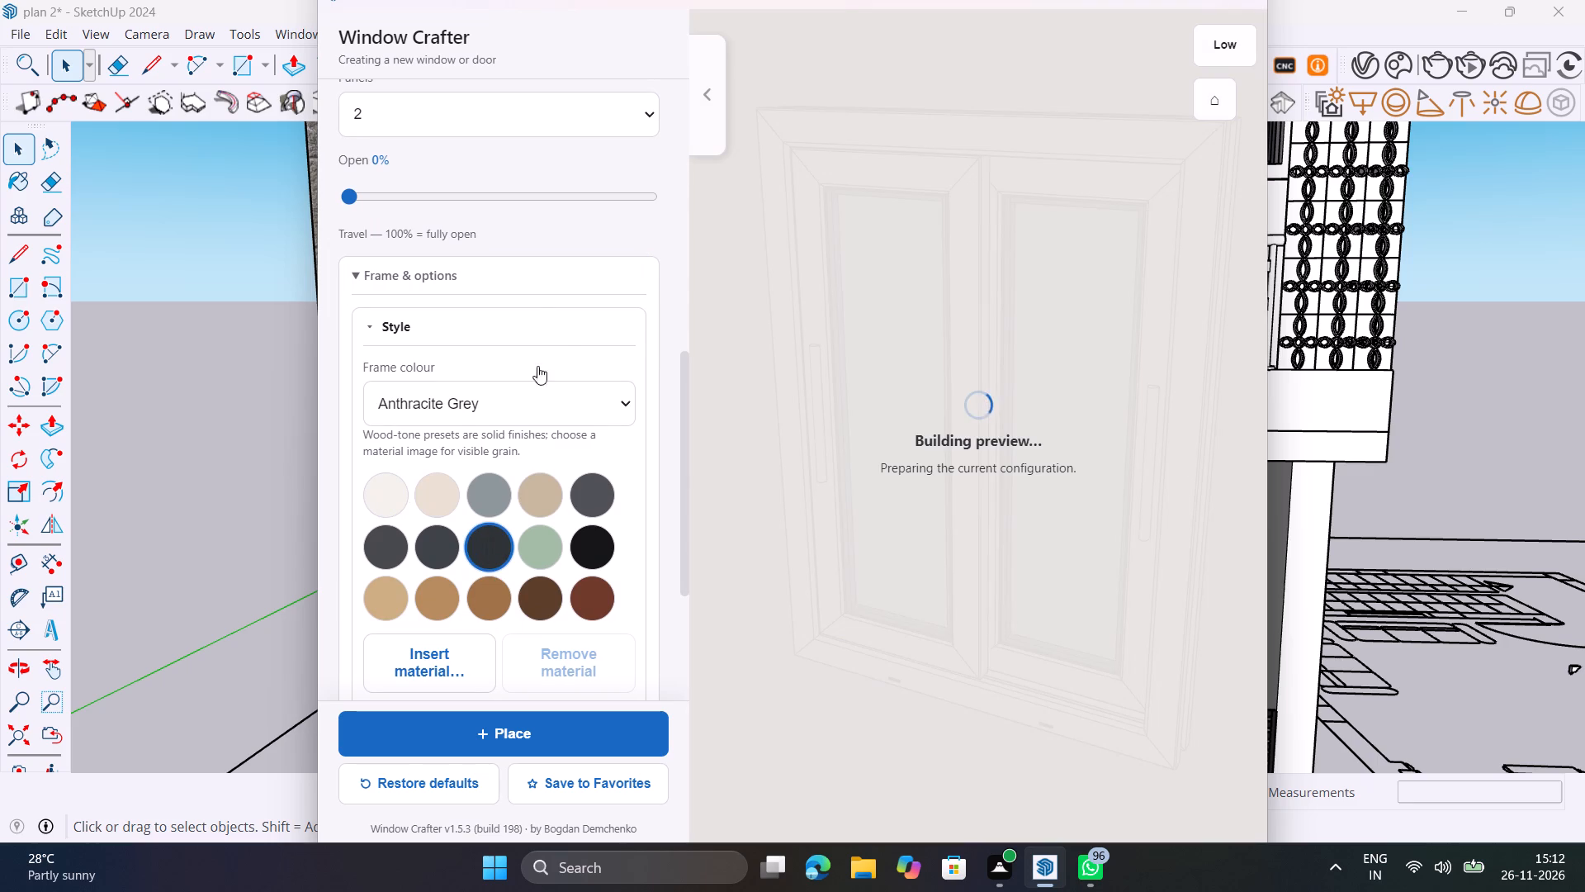
click(629, 400)
click(624, 397)
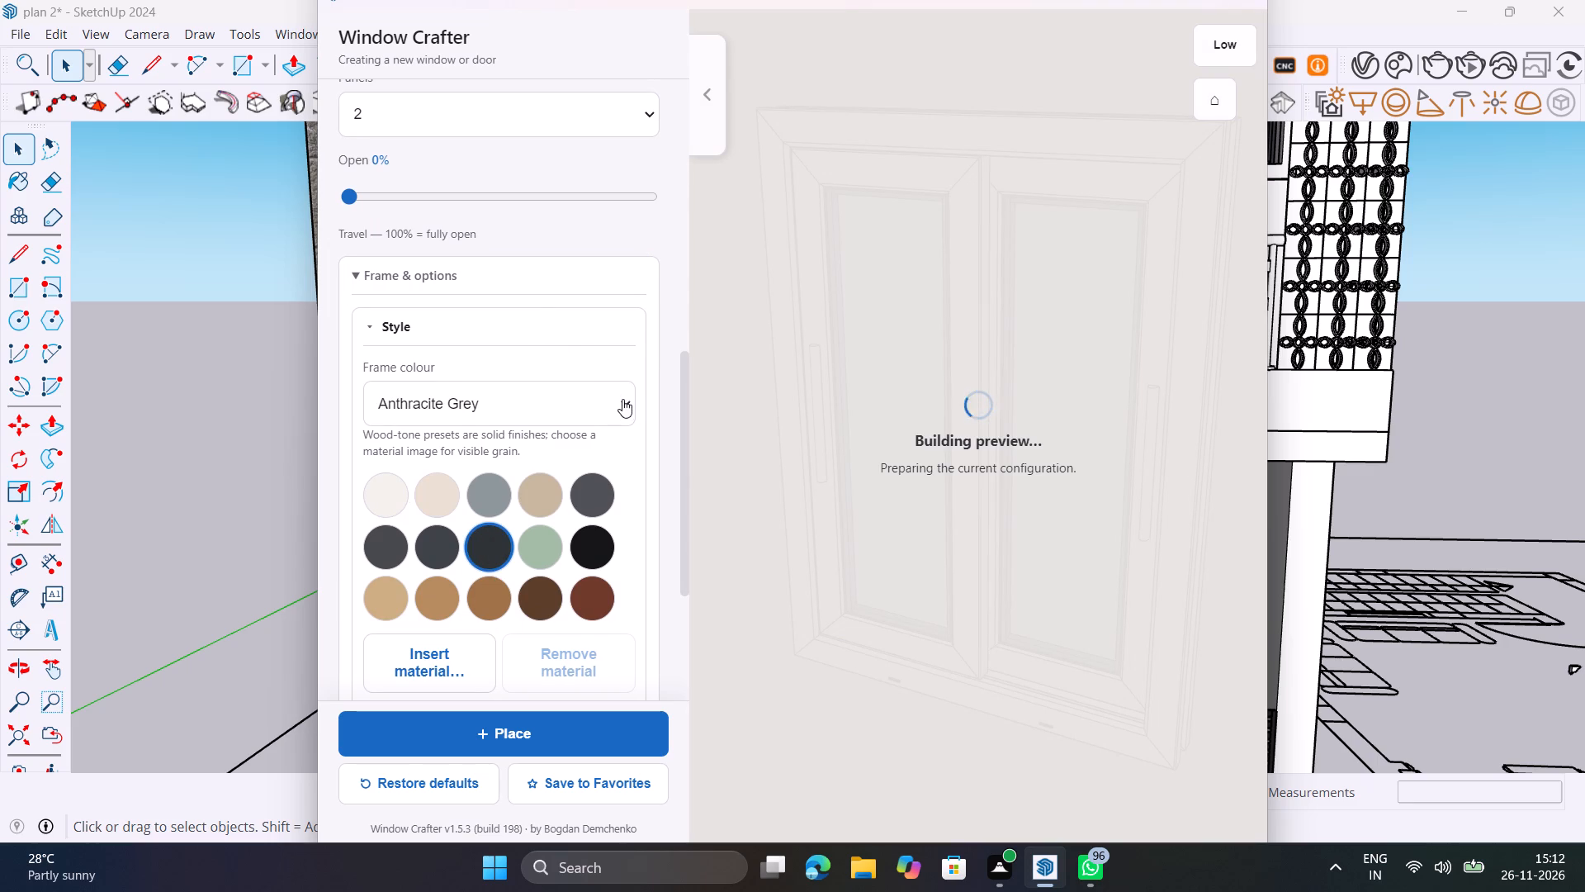
click(624, 402)
click(626, 404)
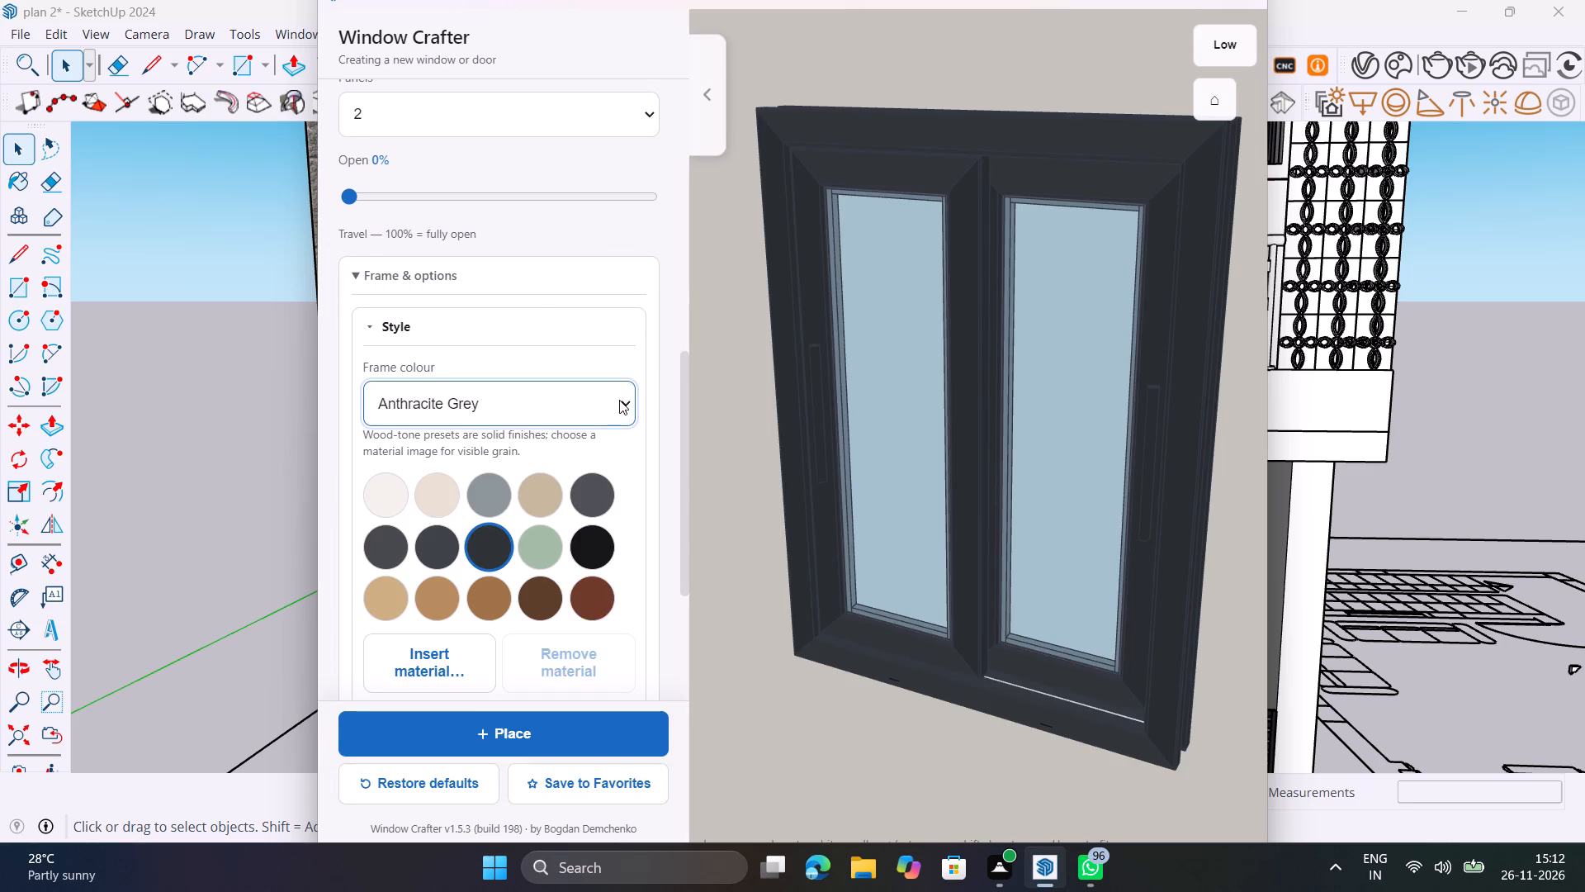
click(494, 325)
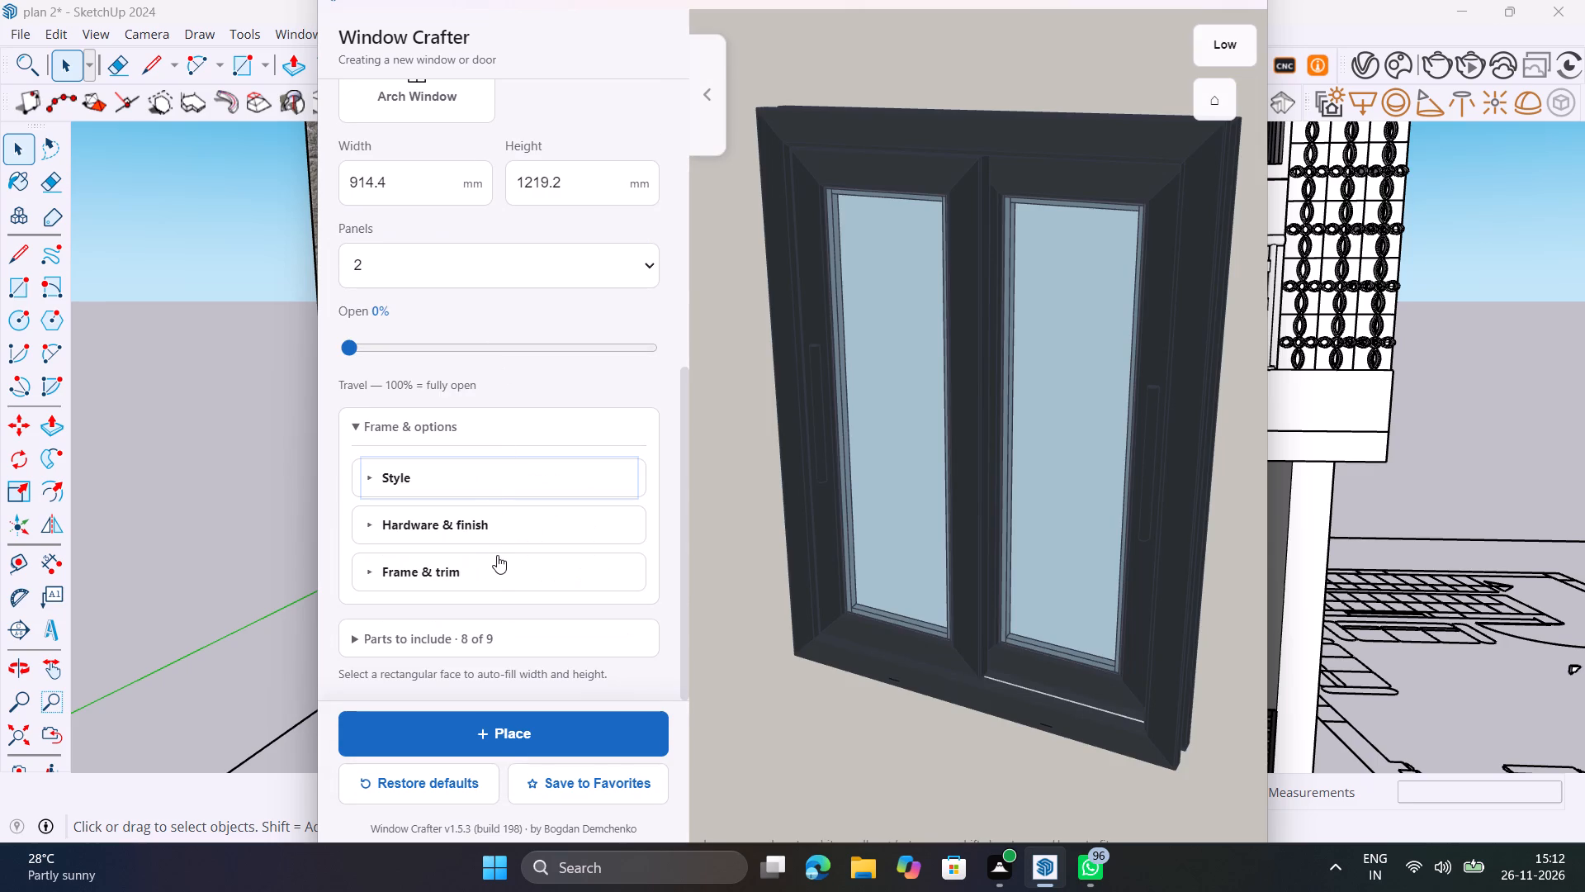
Set the sliding window's frame profile to Slim Steel.
click(501, 563)
click(622, 656)
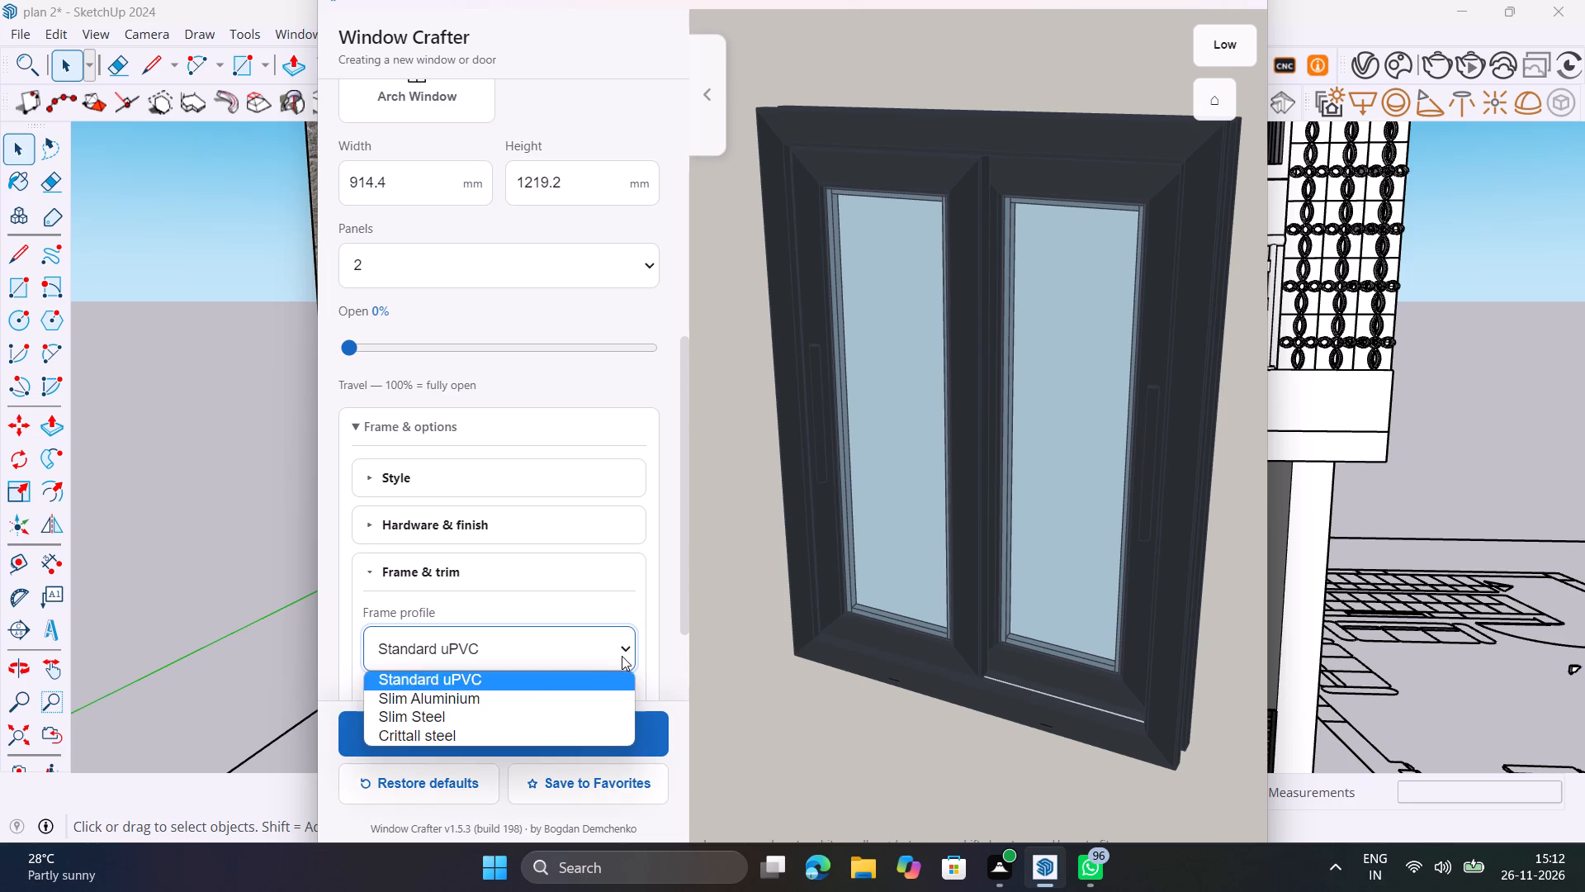
click(490, 720)
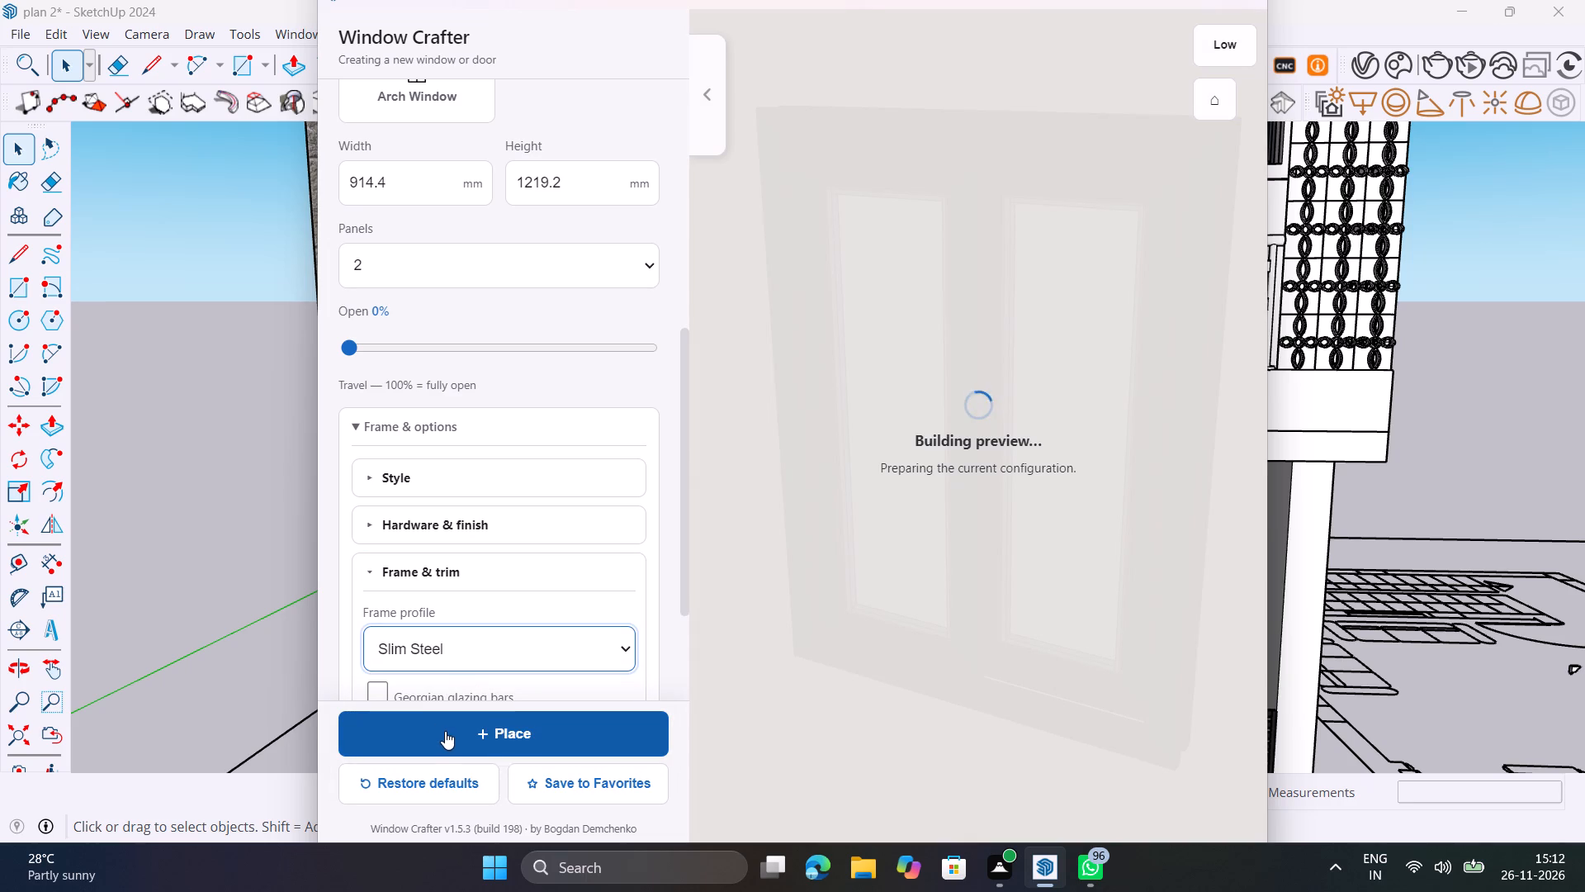
Place the configured sliding window on the ground in front of the house and close the Window Crafter window.
click(469, 731)
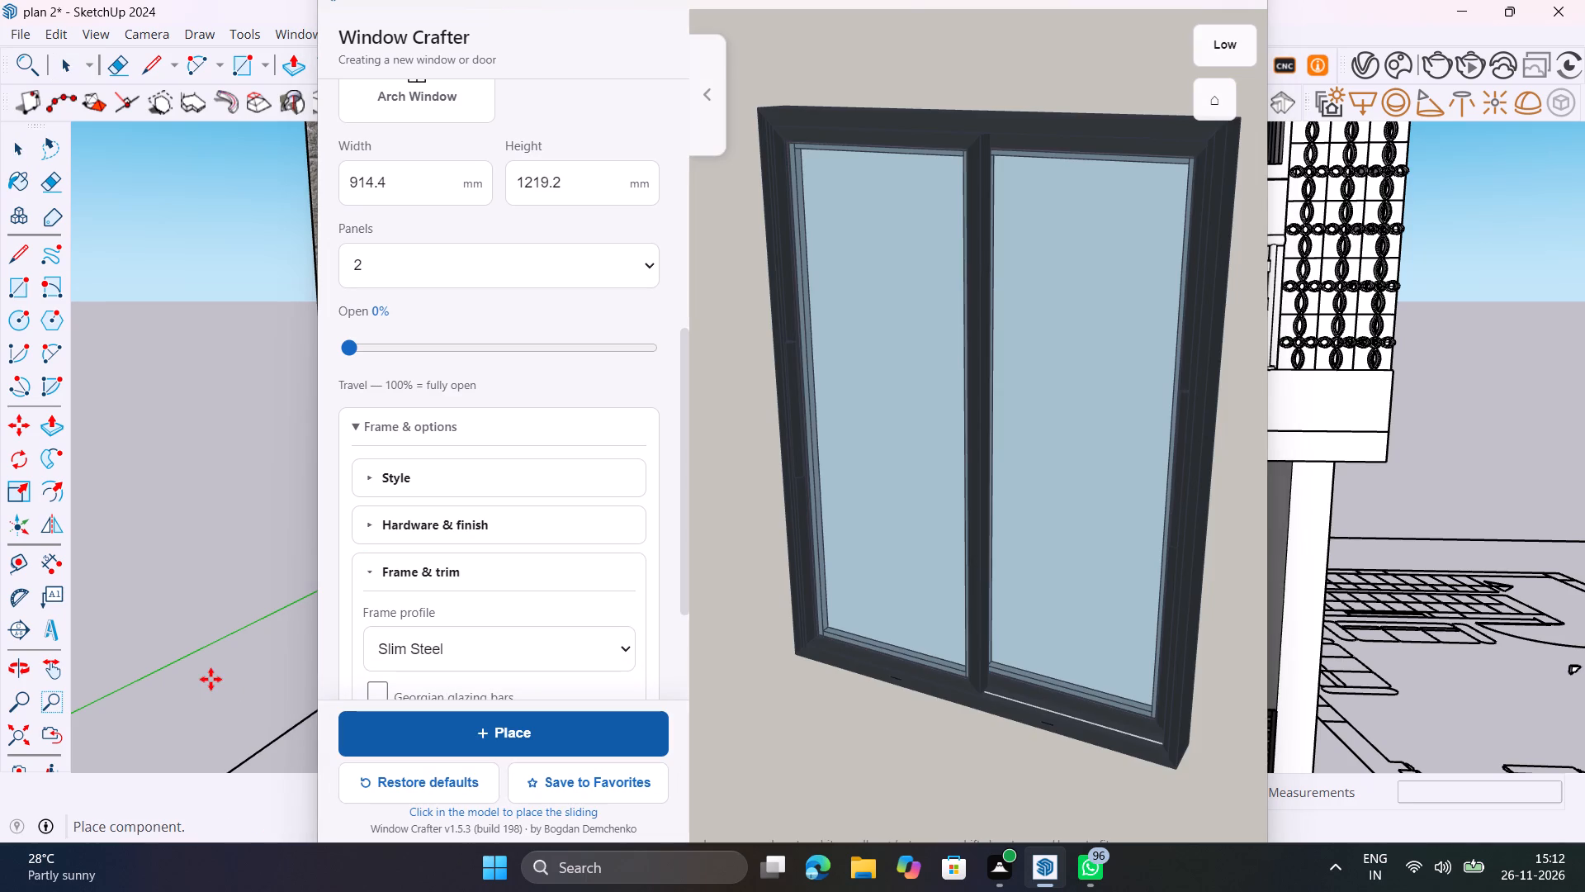
scroll(195, 549, down, 12)
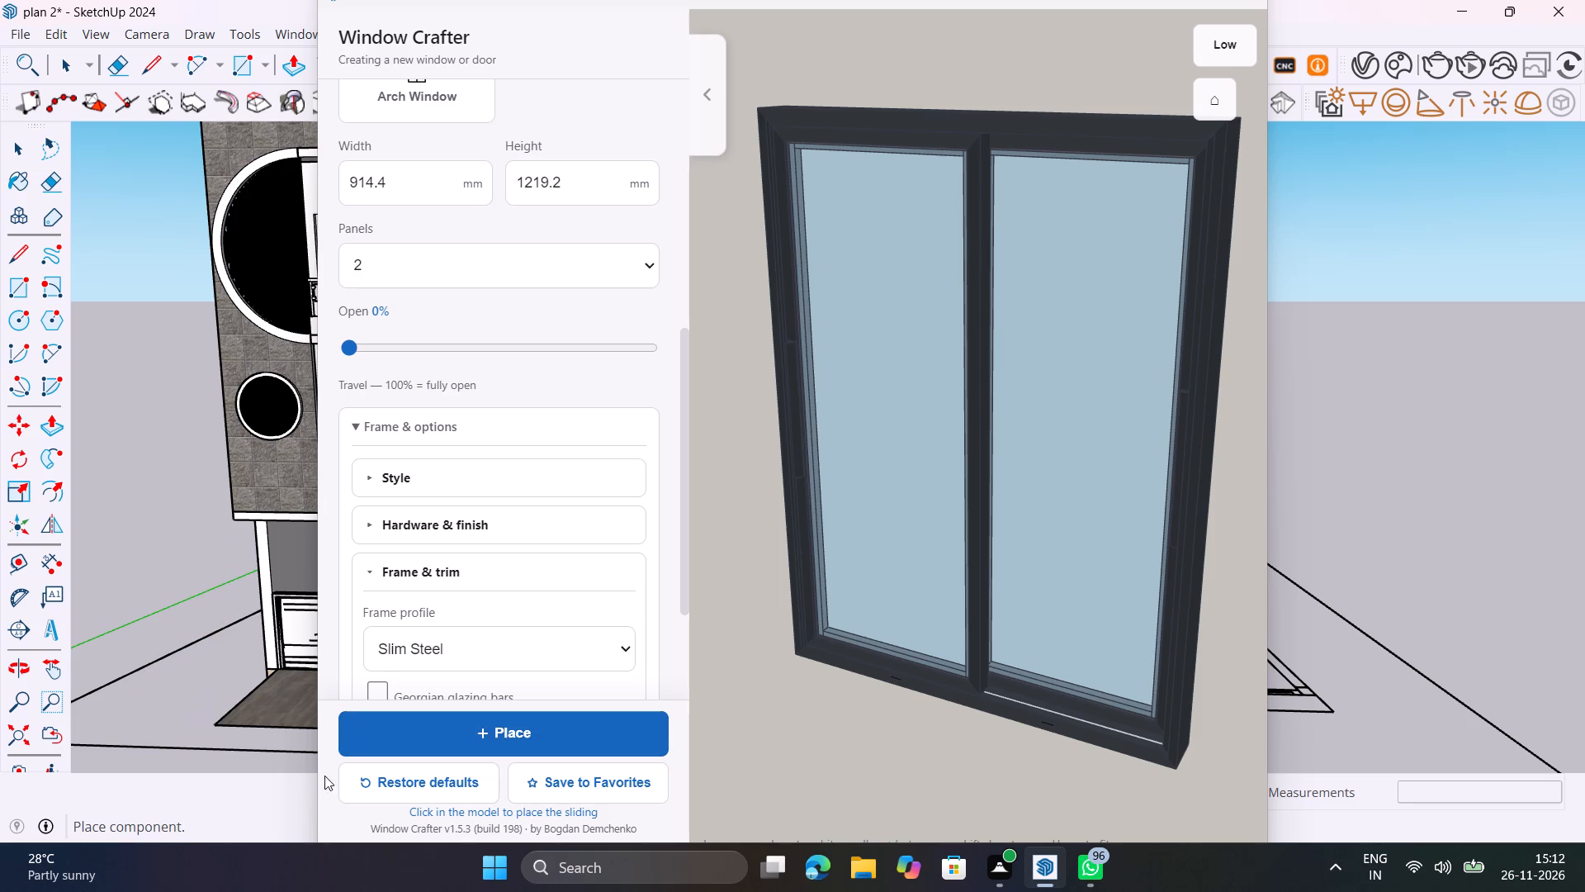
click(198, 745)
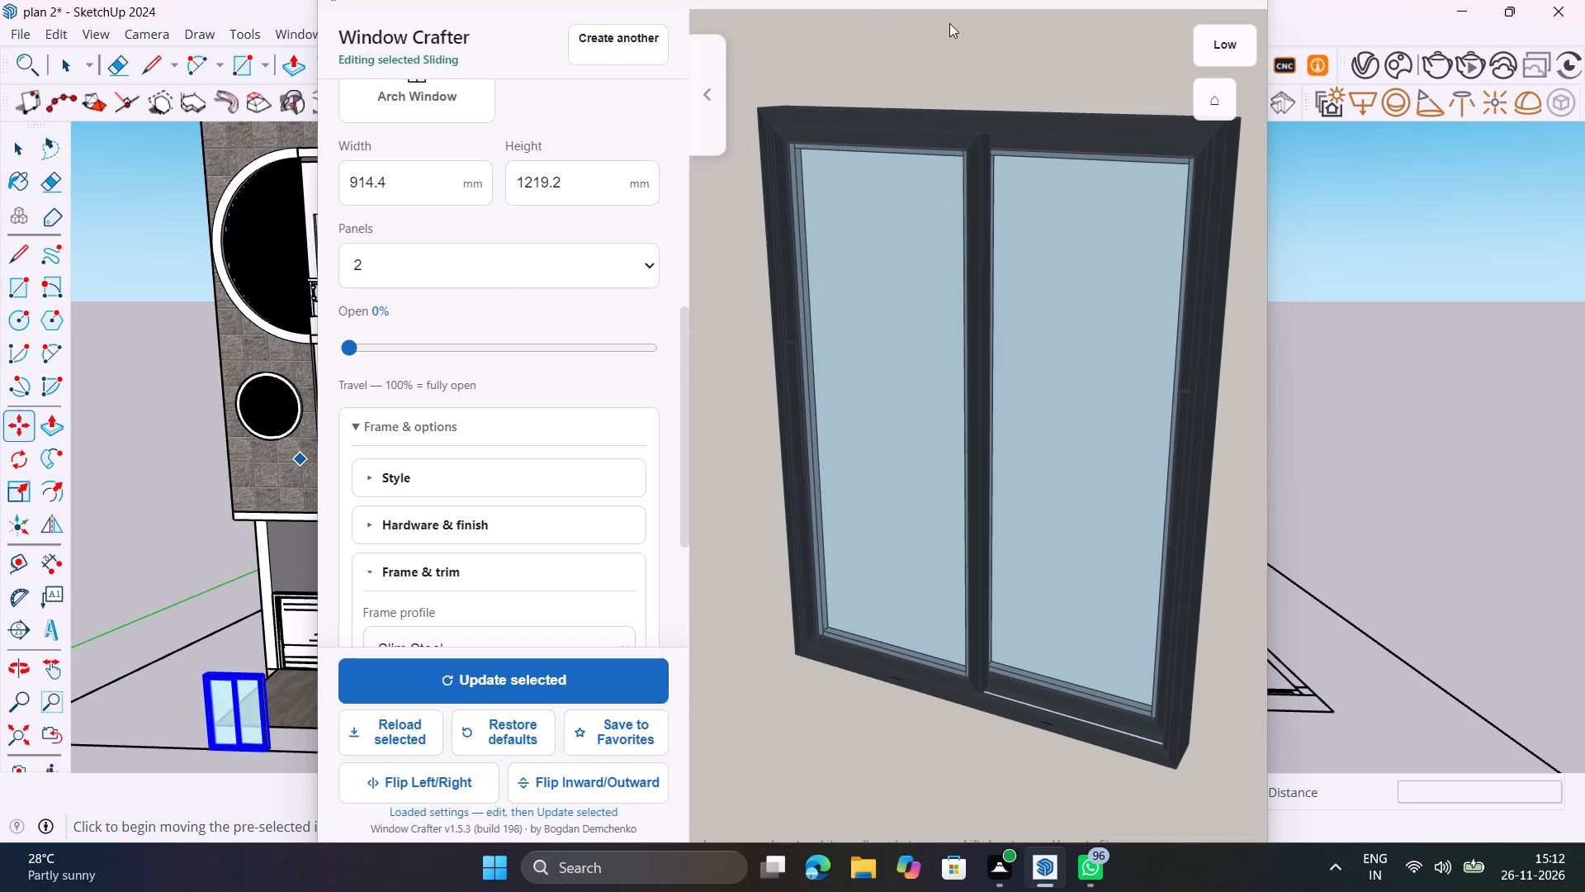
click(1241, 7)
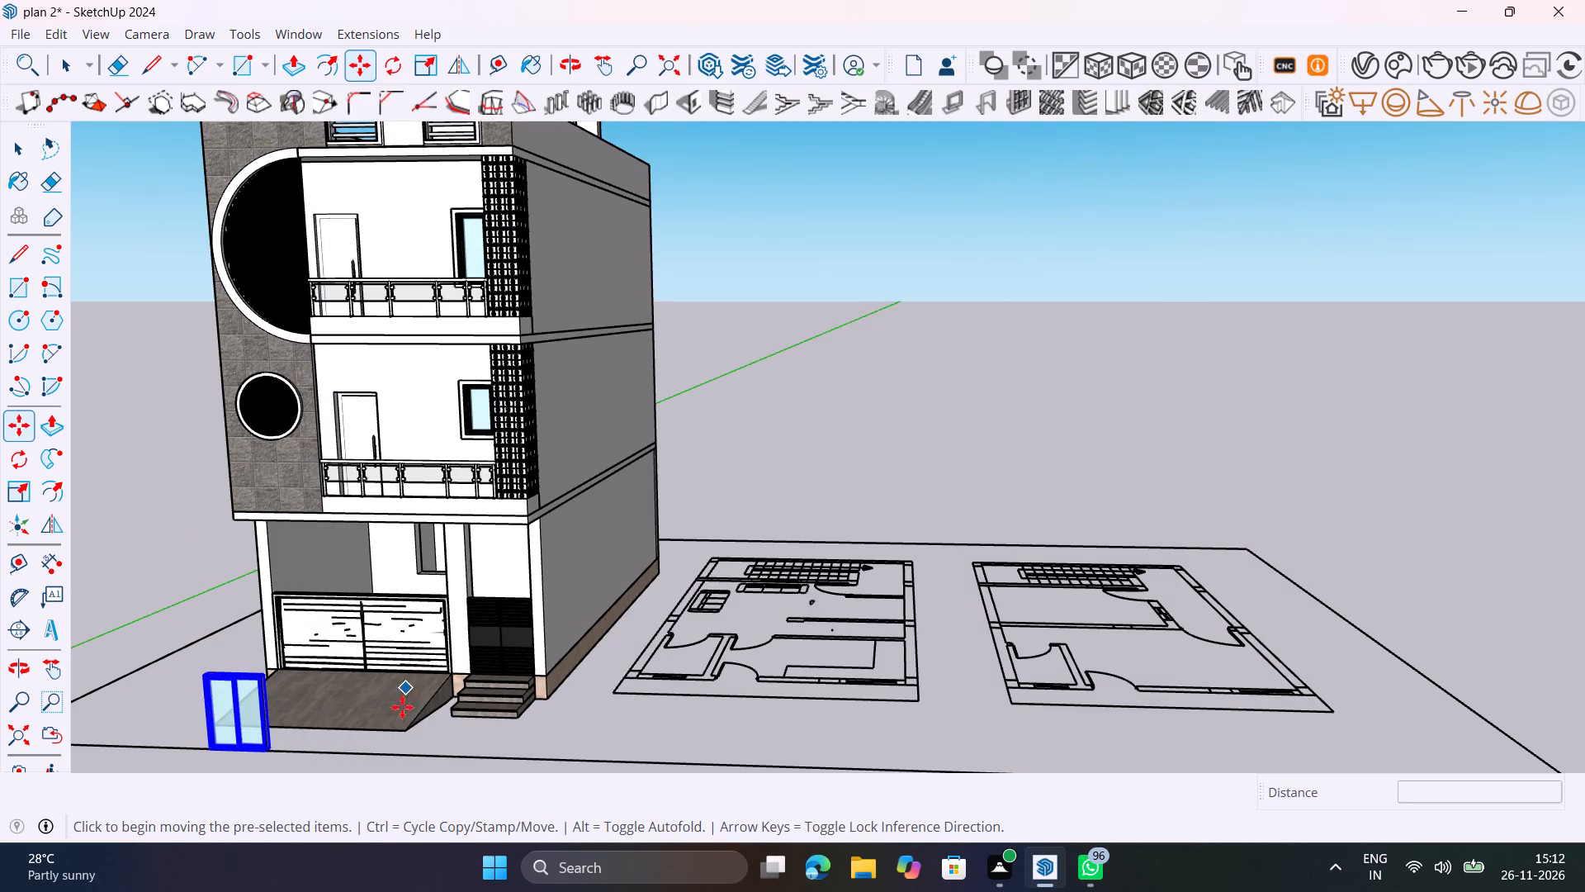
key(space)
Move the sliding window by its bottom corner into the opening in the ground-floor back wall above the garage gate.
shift+middle_drag(594, 636, 930, 524)
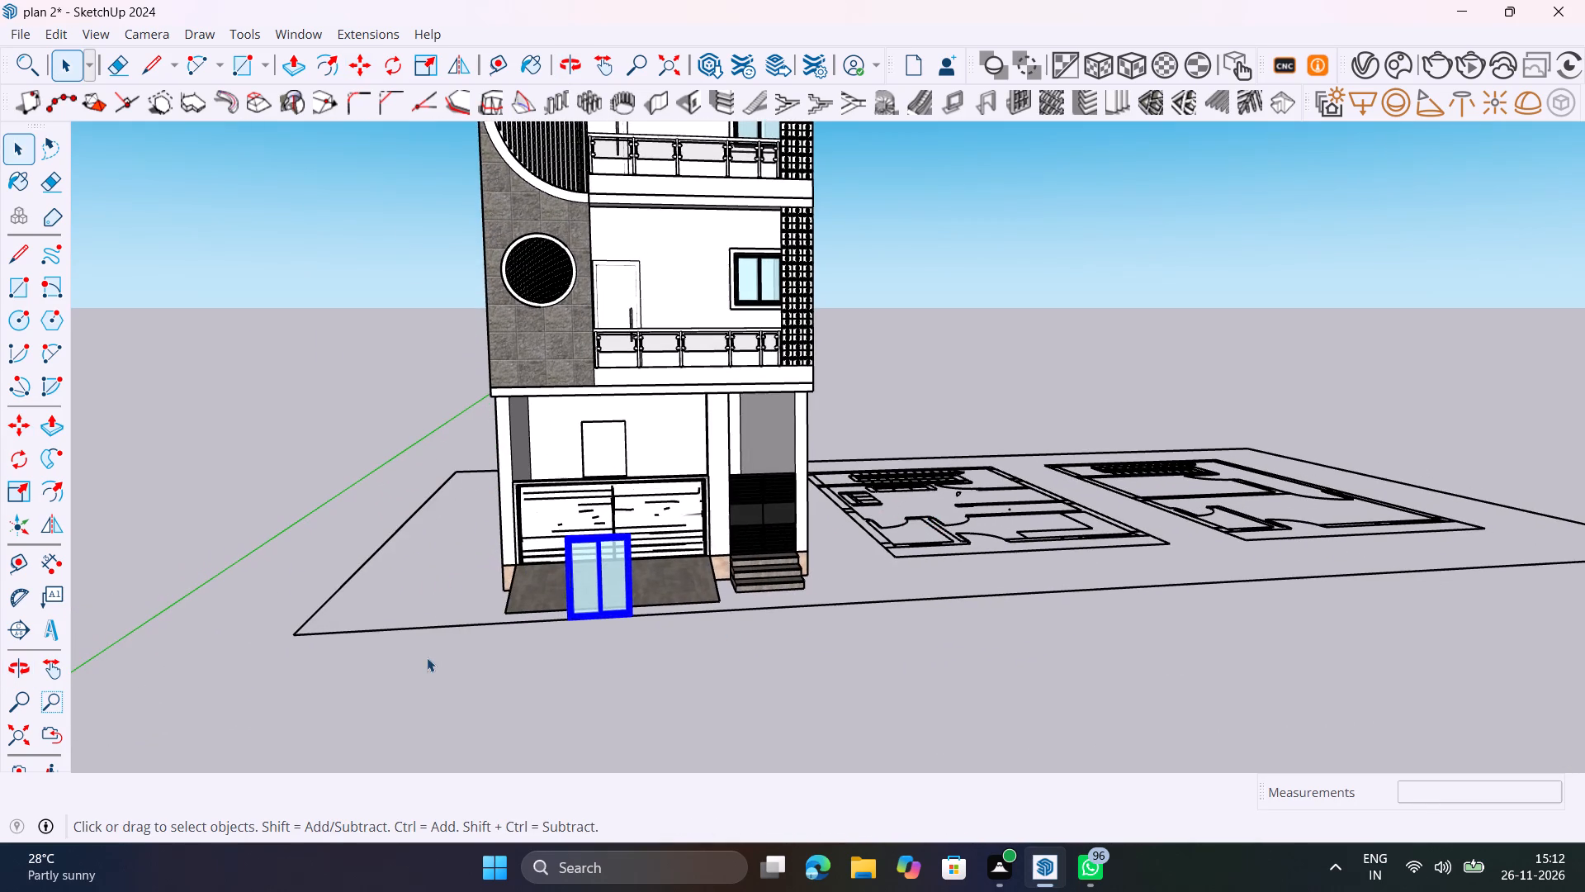
click(349, 572)
drag(302, 557, 311, 557)
drag(556, 626, 655, 698)
middle_drag(638, 681, 707, 759)
scroll(627, 630, up, 11)
click(615, 627)
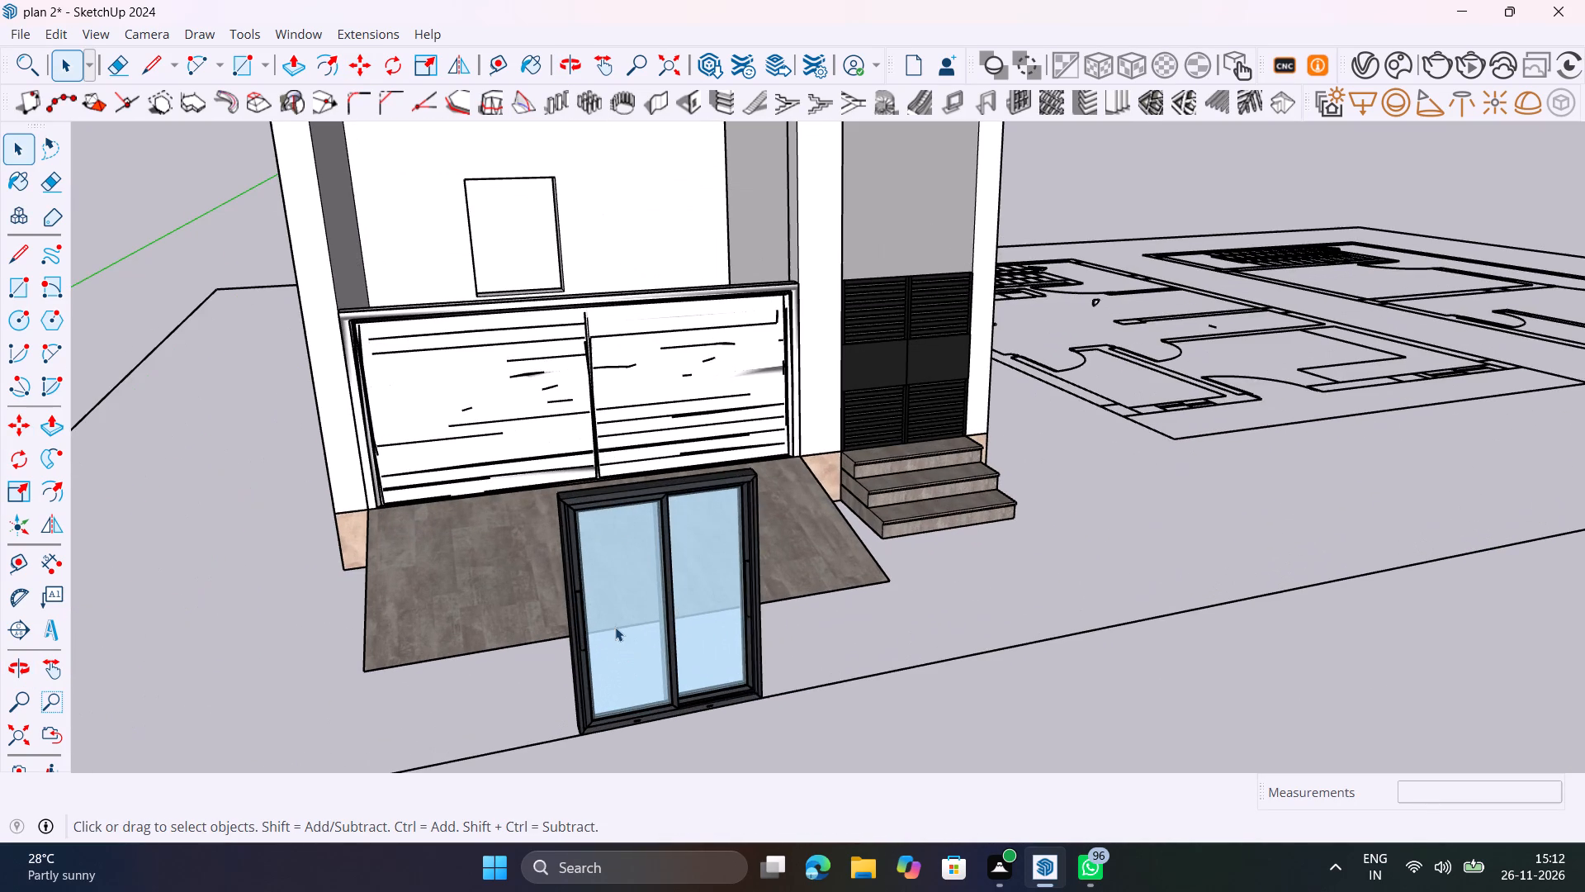
key(m)
middle_drag(547, 746, 738, 742)
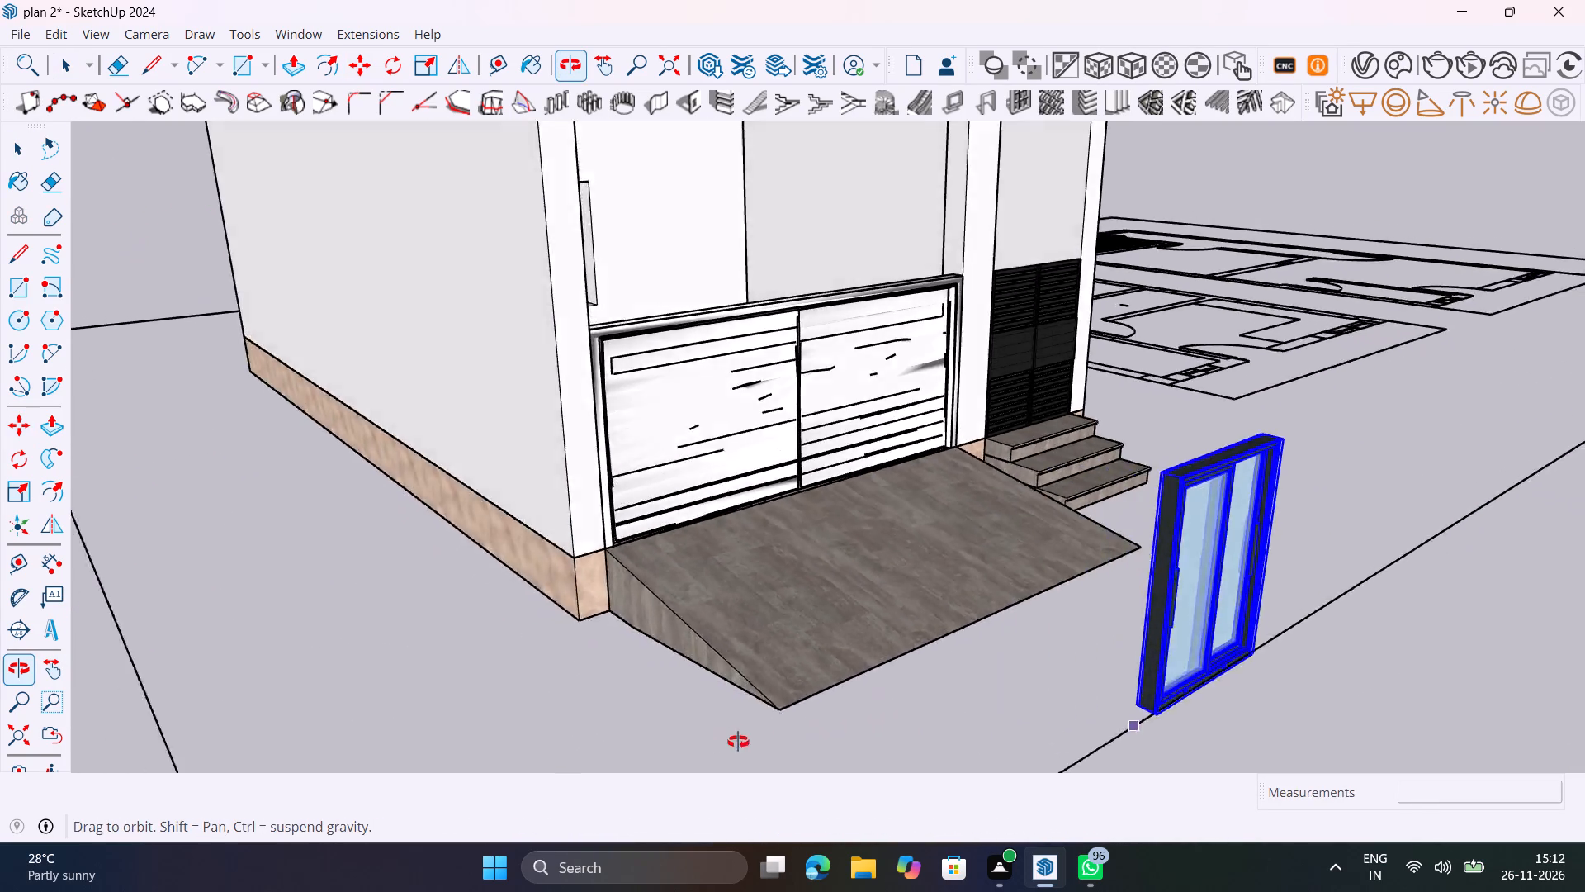
middle_drag(738, 742, 767, 734)
scroll(1421, 600, up, 12)
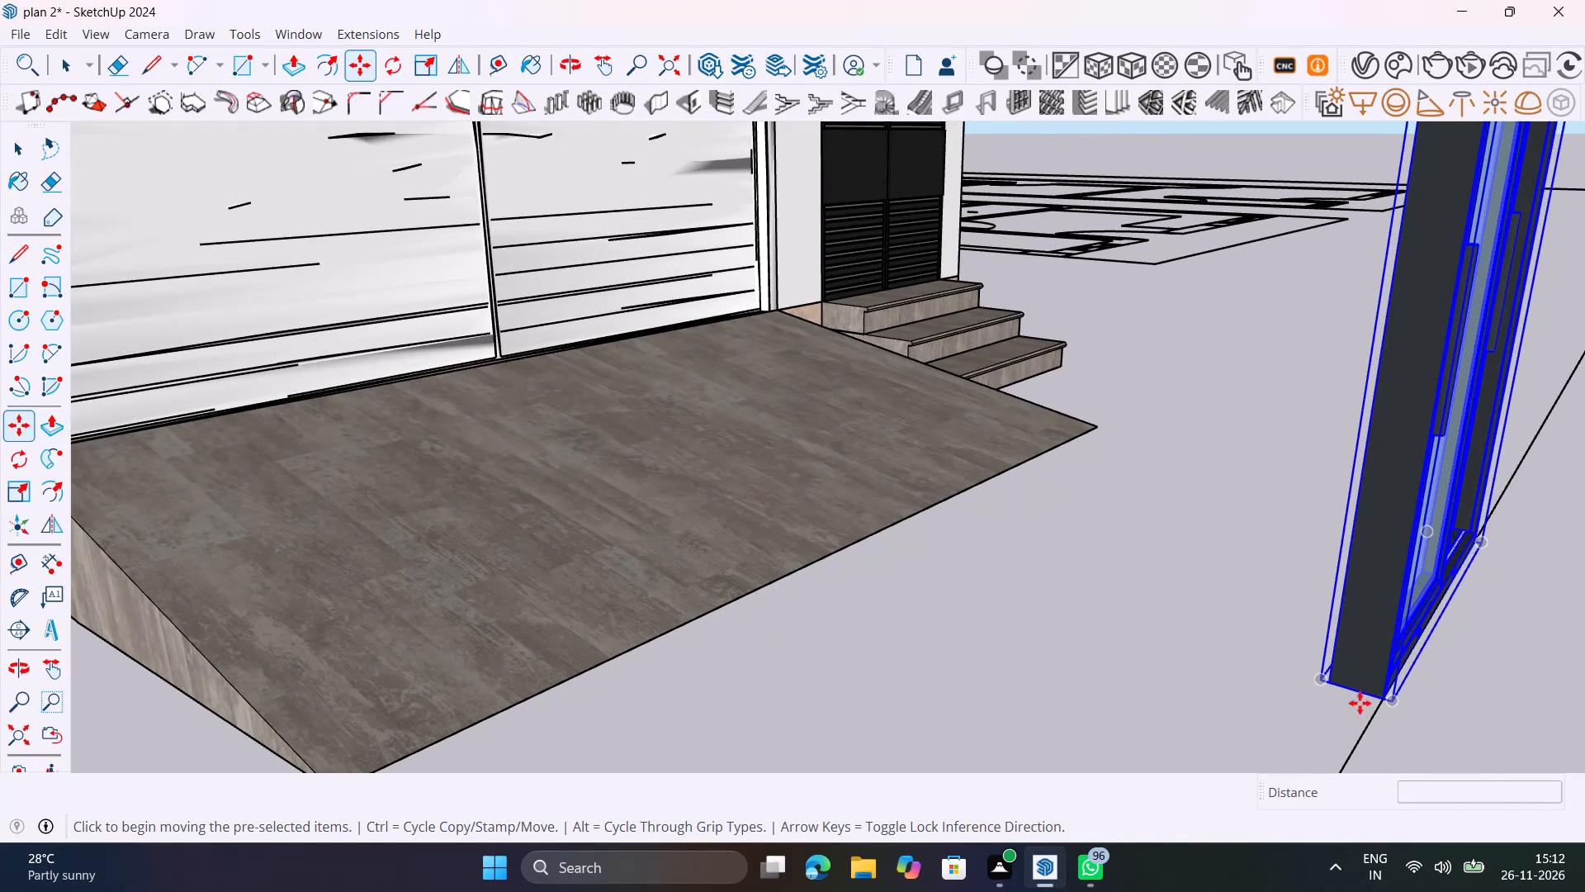
click(1354, 695)
scroll(757, 466, down, 11)
shift+middle_drag(759, 467, 786, 507)
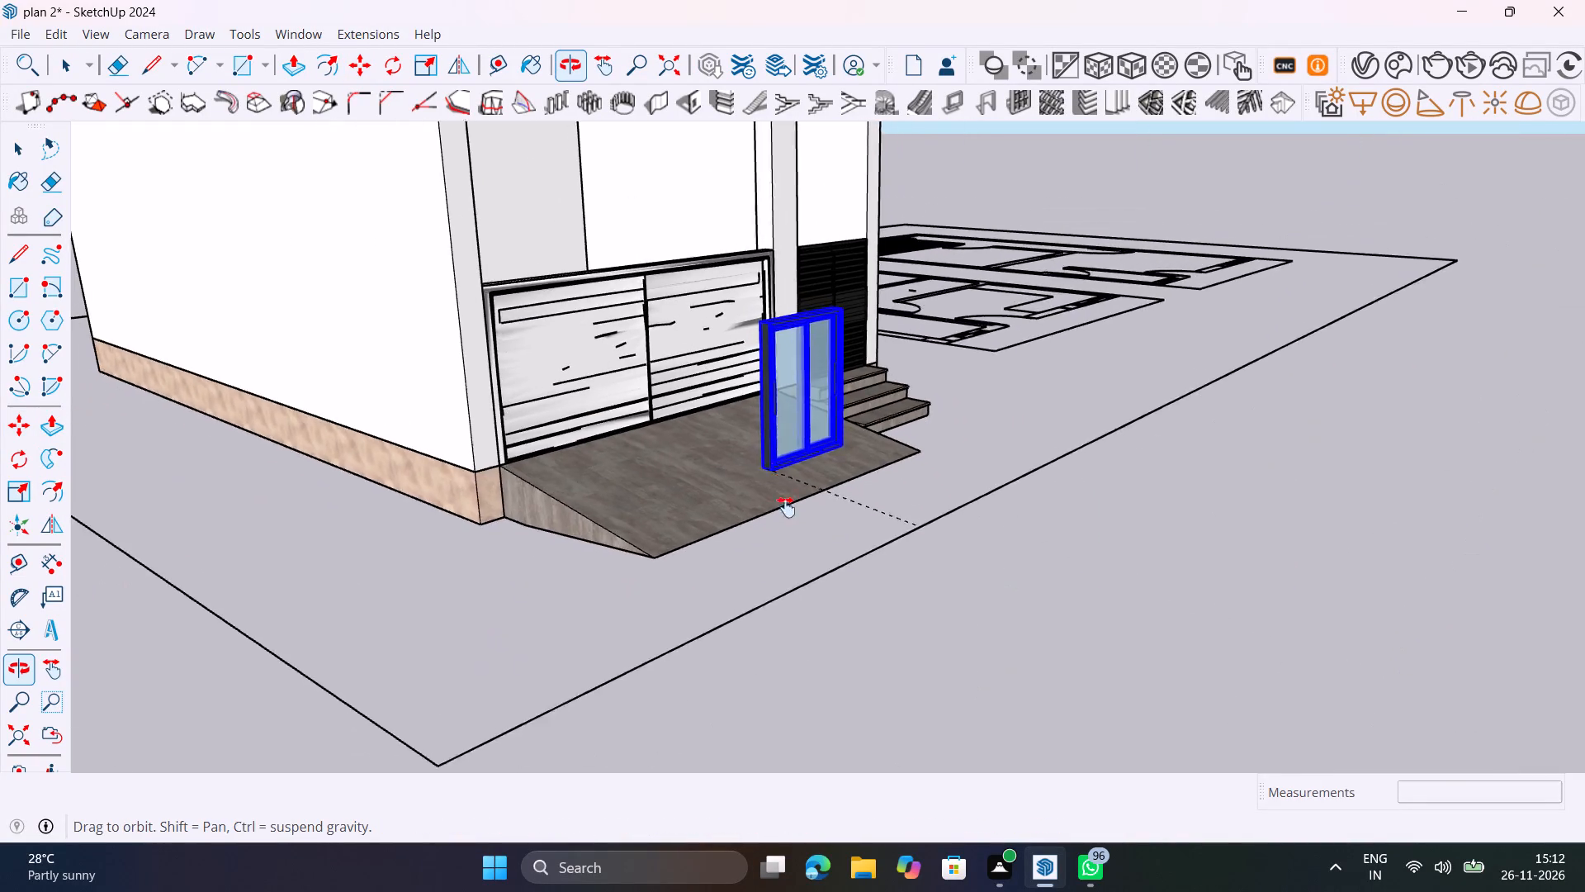
shift+middle_drag(786, 507, 645, 779)
scroll(558, 456, up, 11)
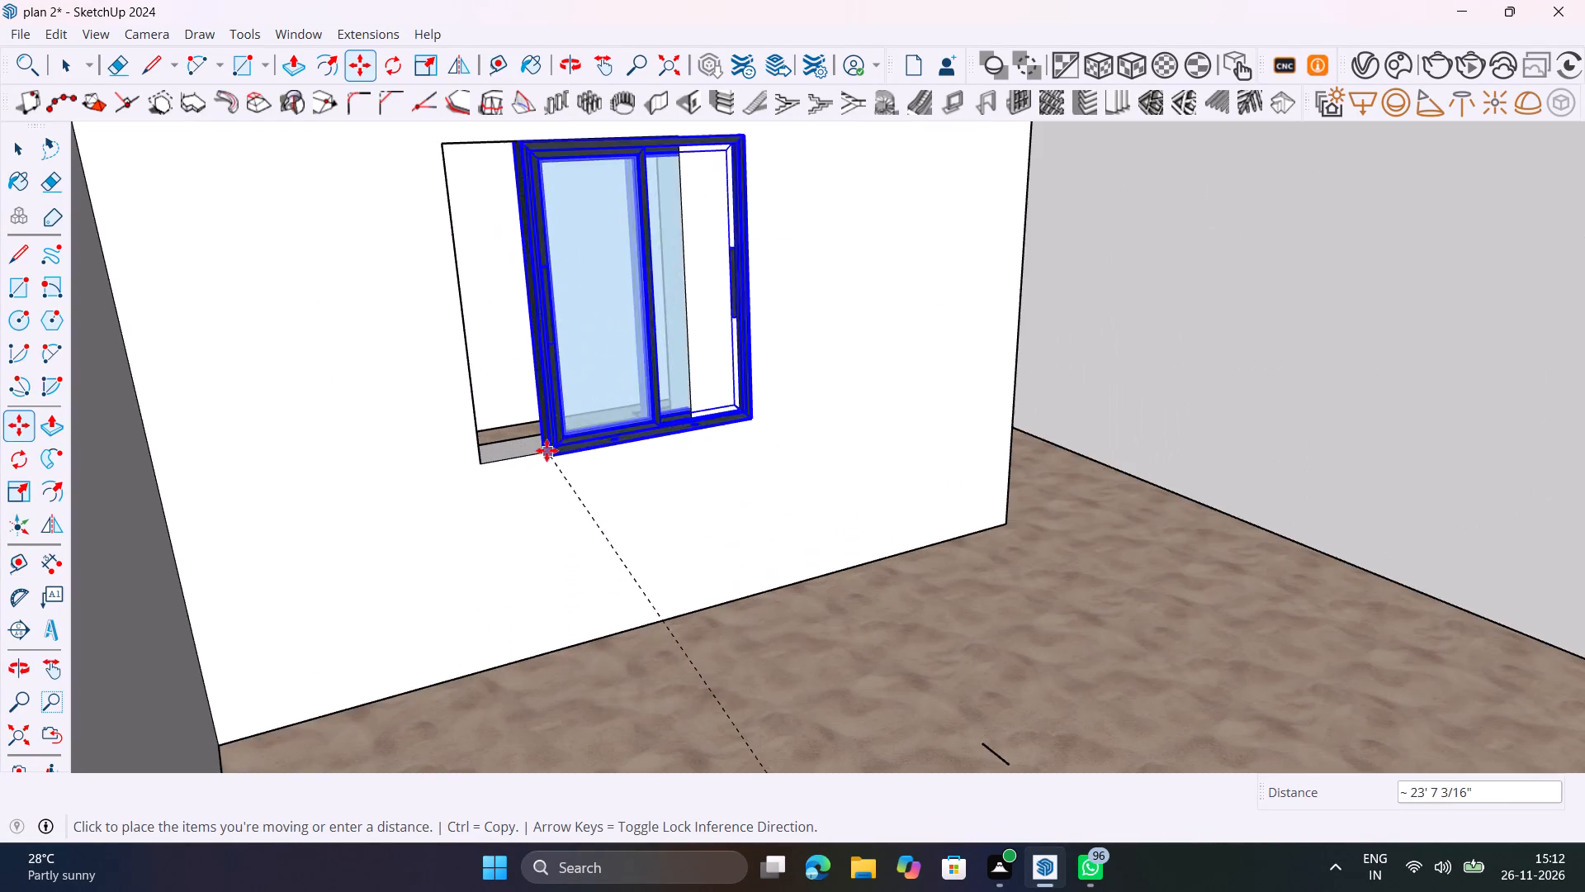
middle_drag(542, 472, 404, 509)
scroll(420, 427, up, 20)
scroll(420, 427, up, 1)
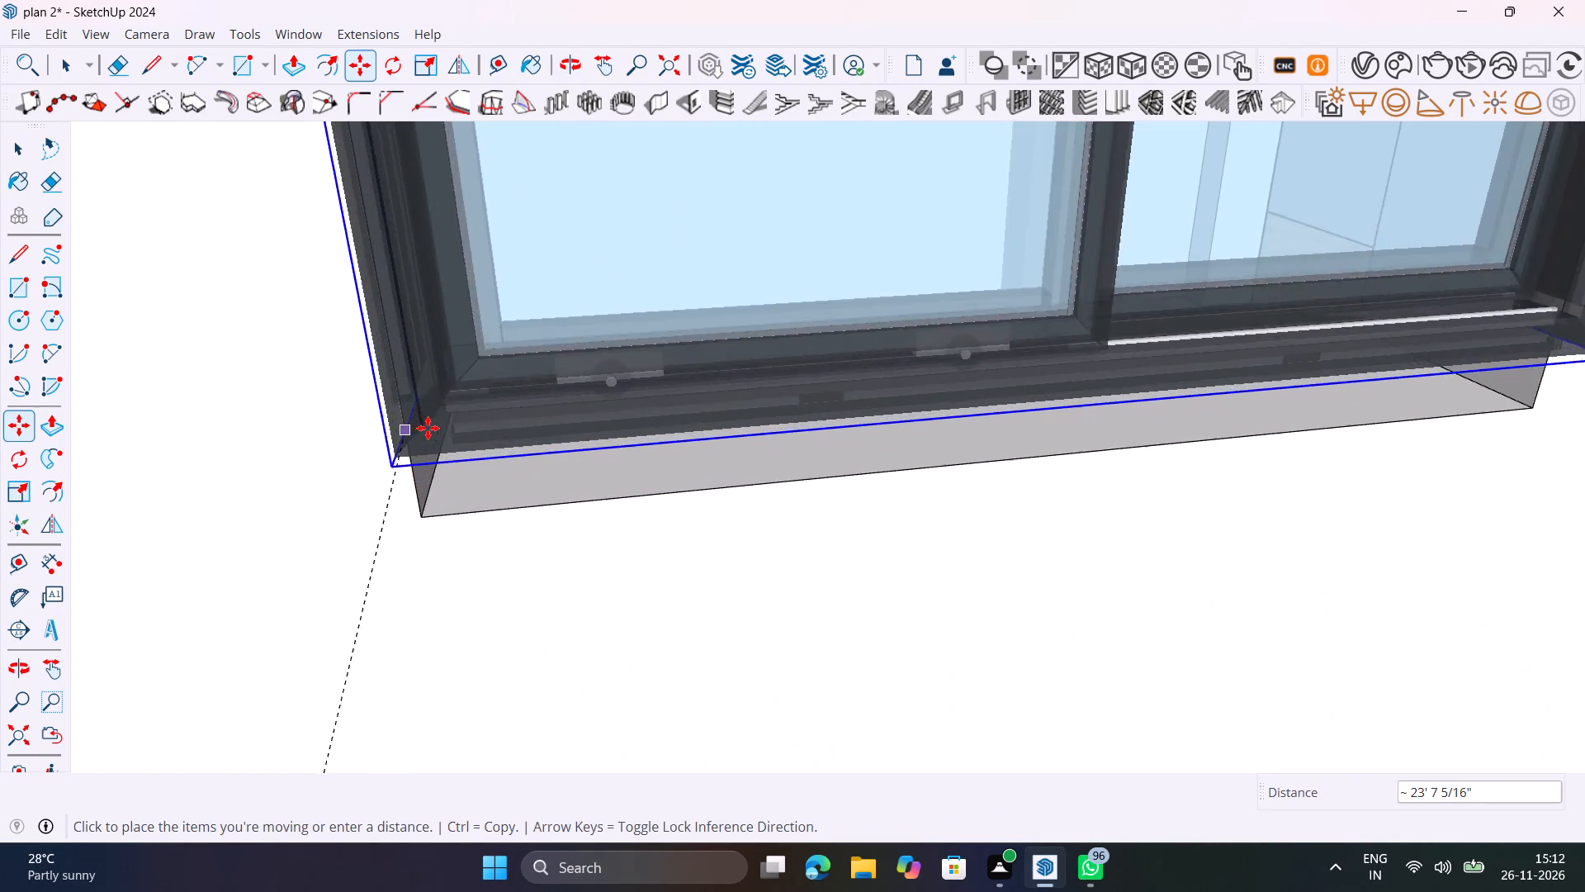
scroll(428, 428, up, 5)
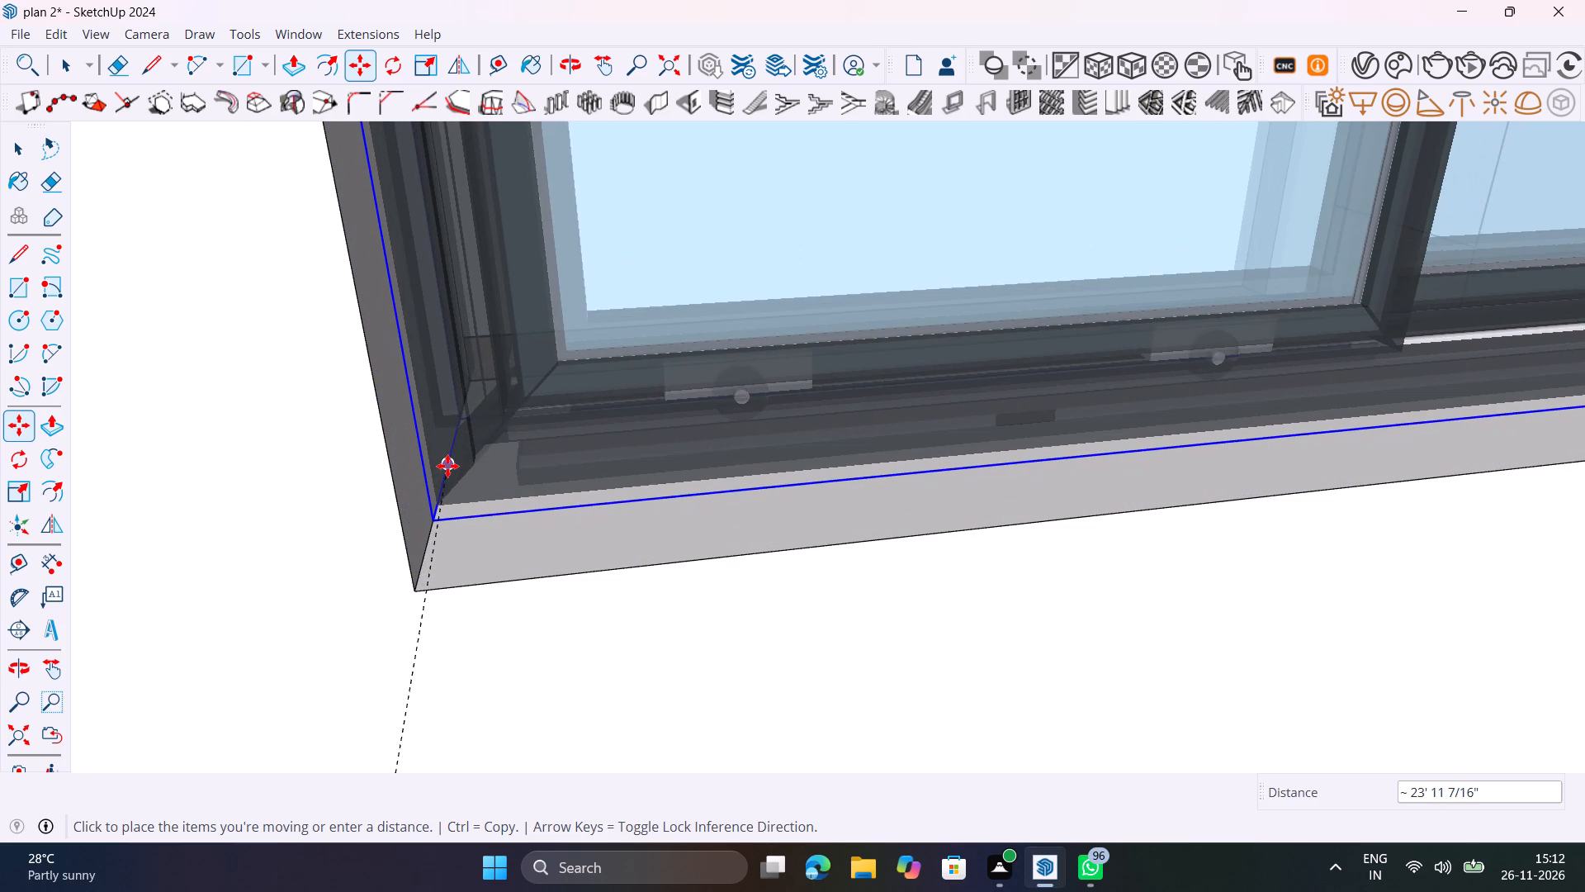
click(447, 466)
scroll(518, 470, down, 20)
scroll(518, 470, down, 11)
key(space)
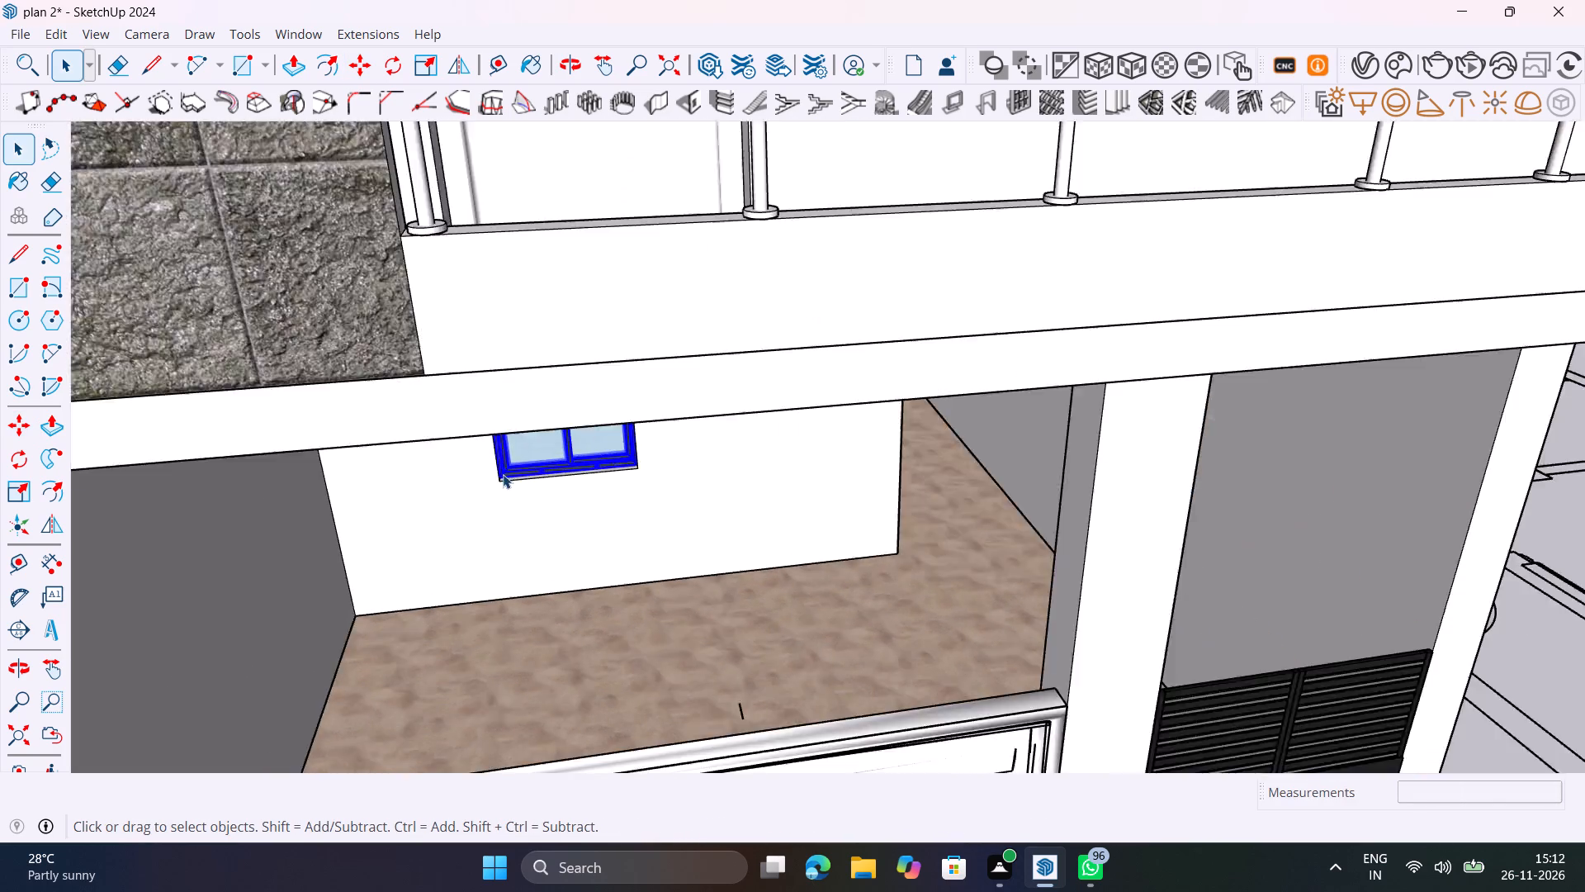
scroll(503, 474, down, 3)
click(159, 665)
middle_drag(340, 664, 335, 578)
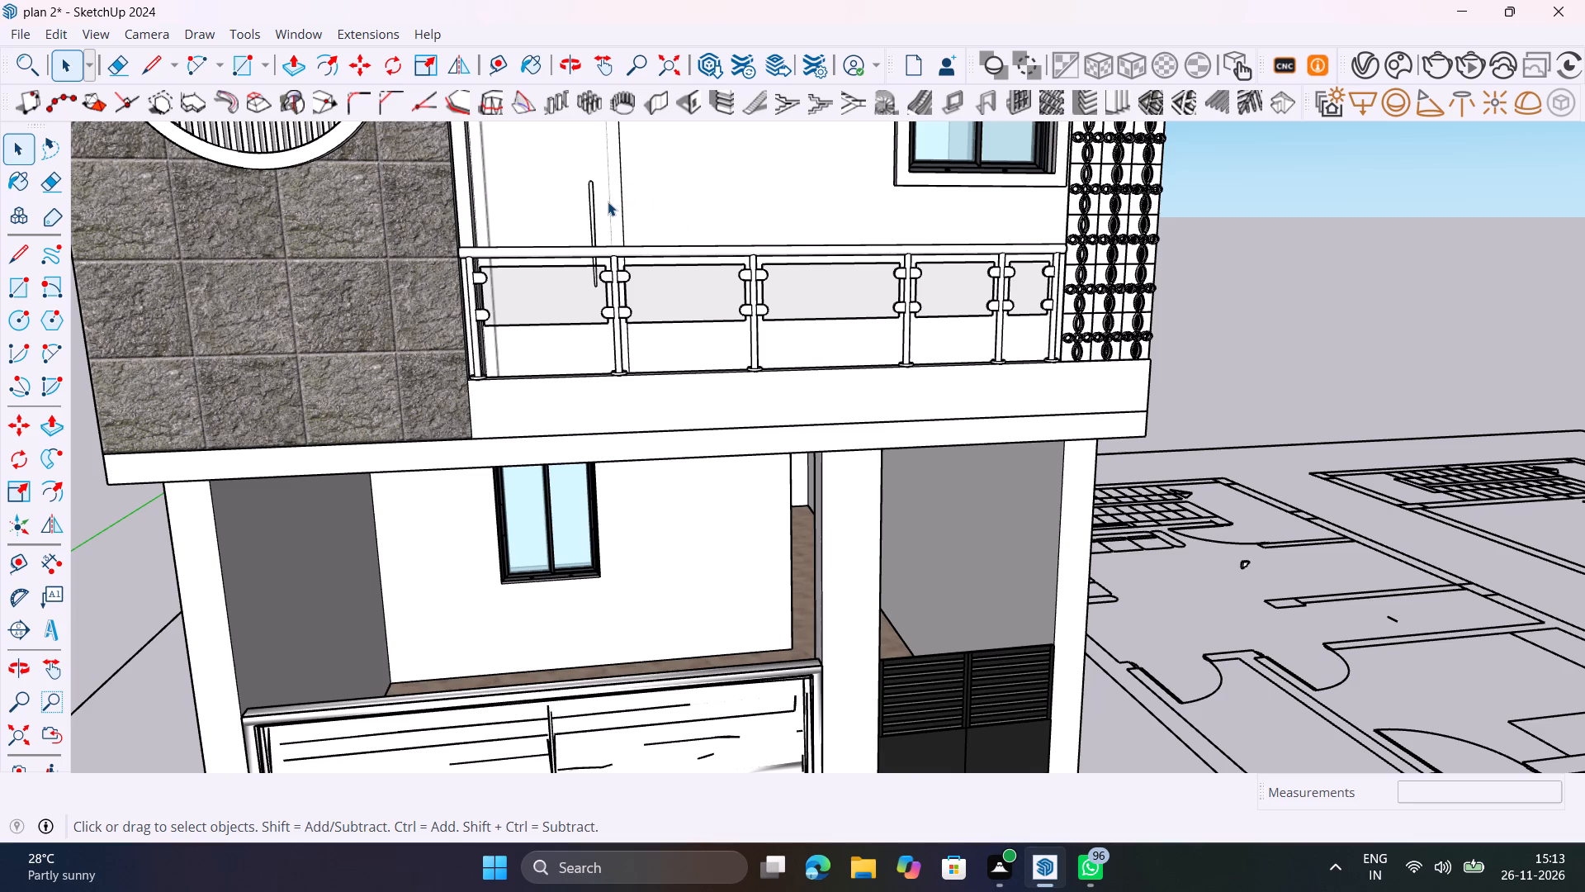
Delete the plain white panel covering the stone pier between the two railings of the roof parapet.
scroll(610, 206, down, 13)
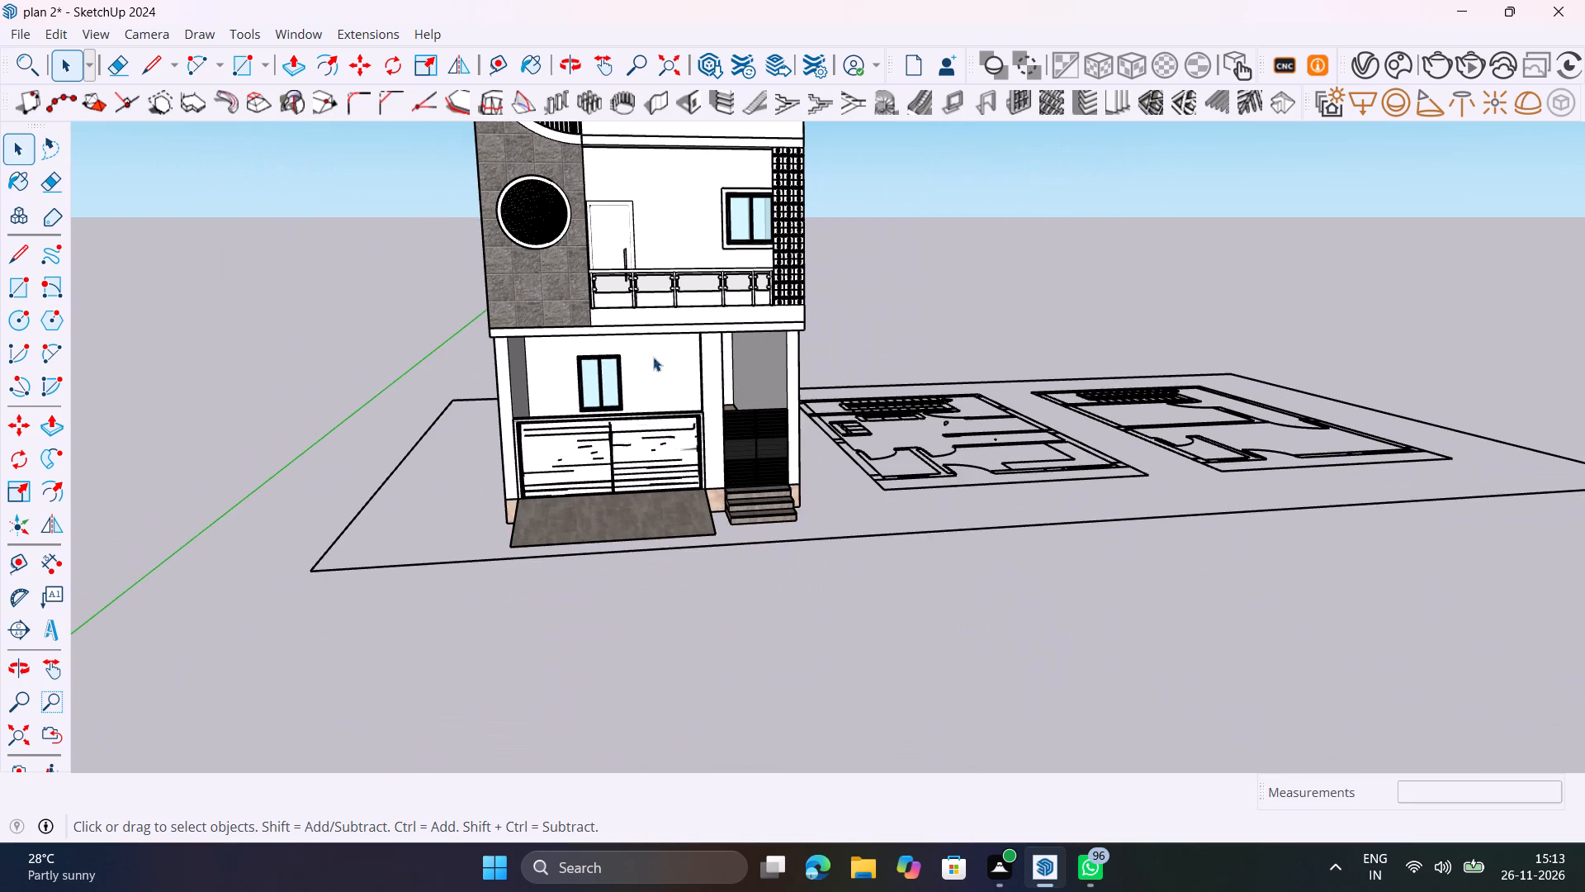
shift+middle_drag(669, 439, 655, 525)
scroll(664, 512, down, 3)
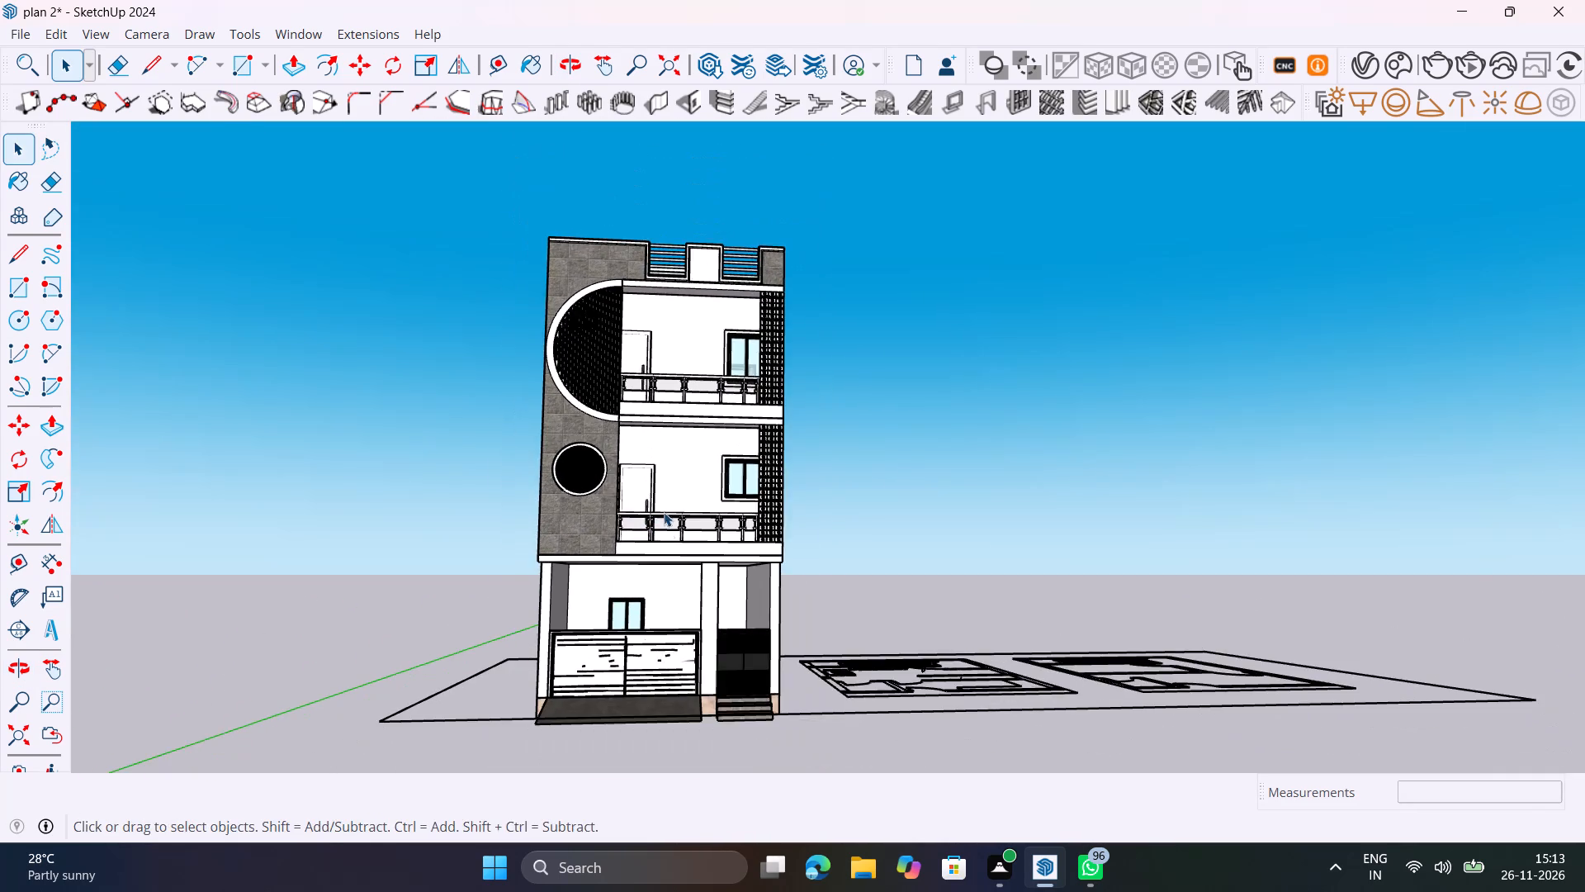
middle_drag(679, 562, 603, 612)
scroll(707, 253, up, 7)
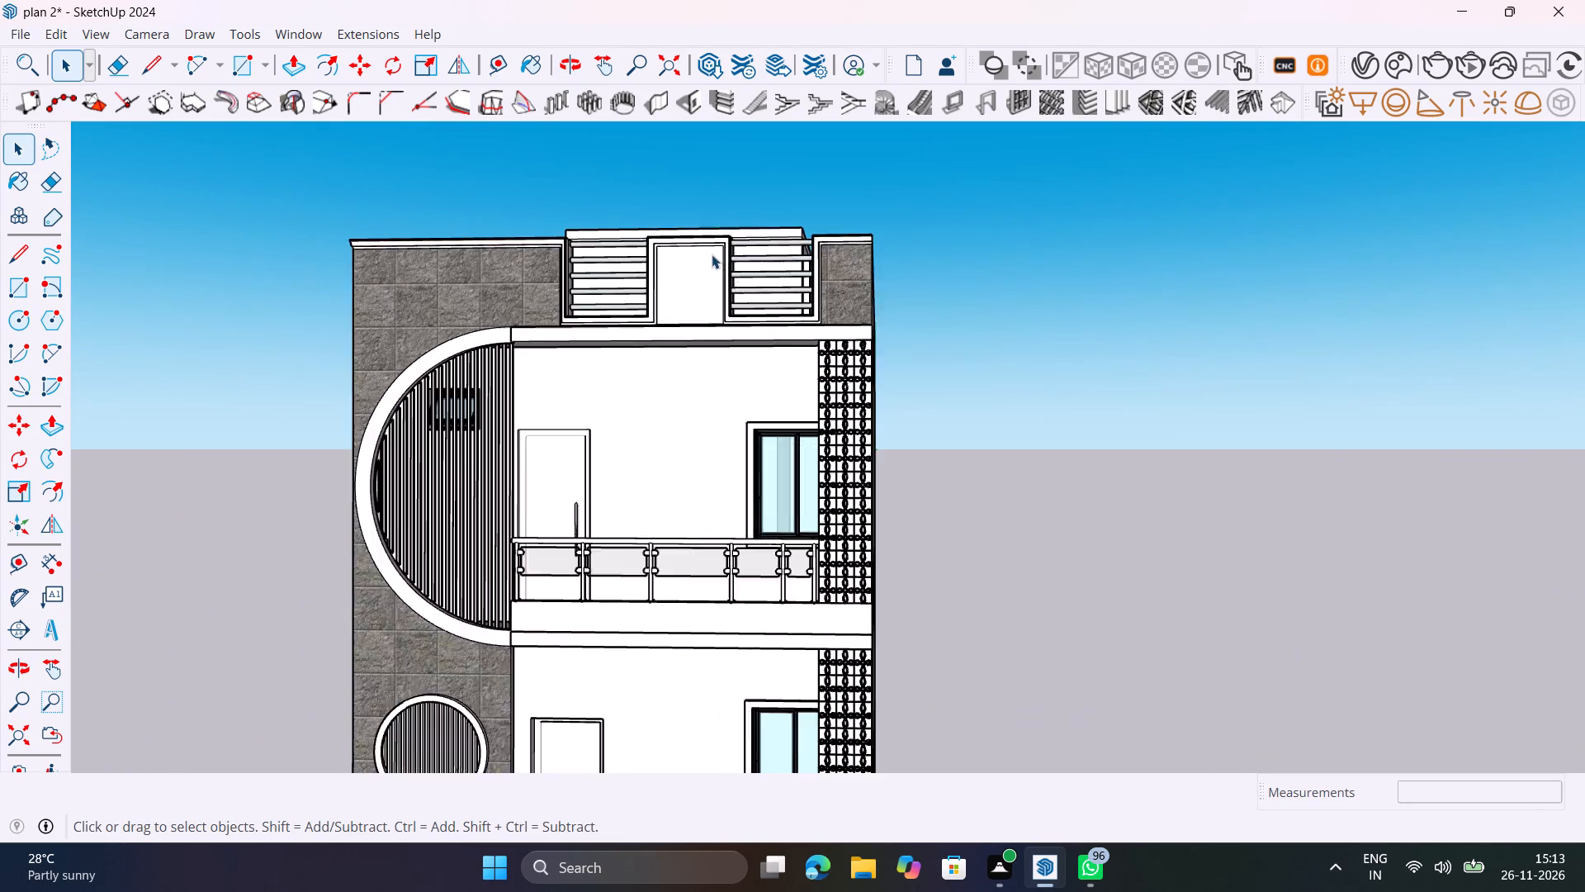
scroll(712, 254, up, 7)
click(678, 321)
key(Delete)
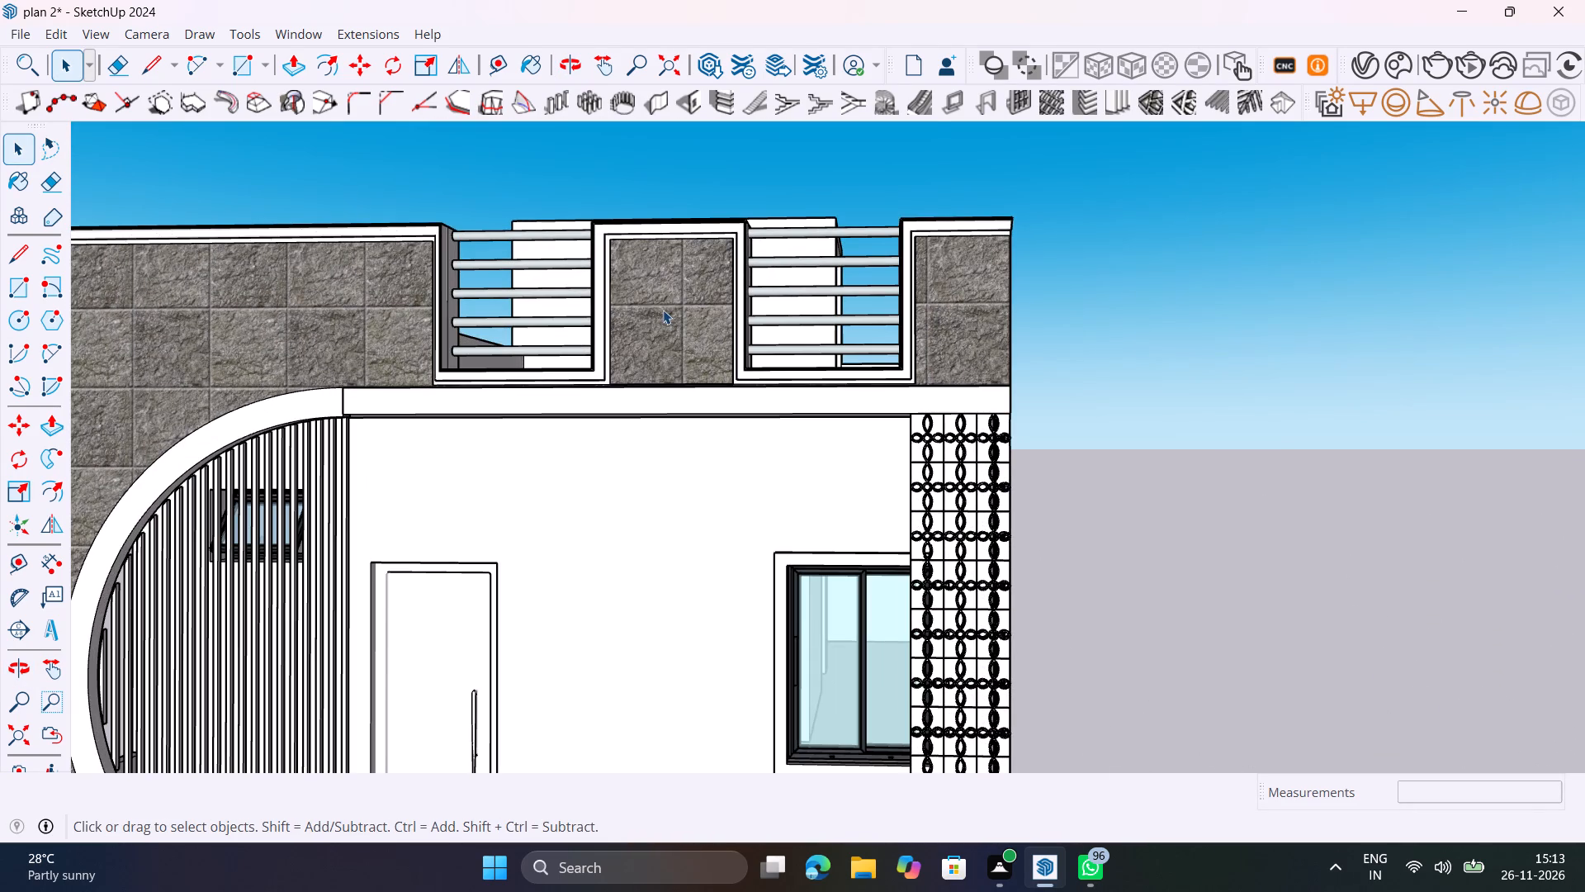
Save the house model.
scroll(667, 306, down, 14)
shift+scroll(693, 491, down, 1)
shift+middle_drag(702, 489, 775, 392)
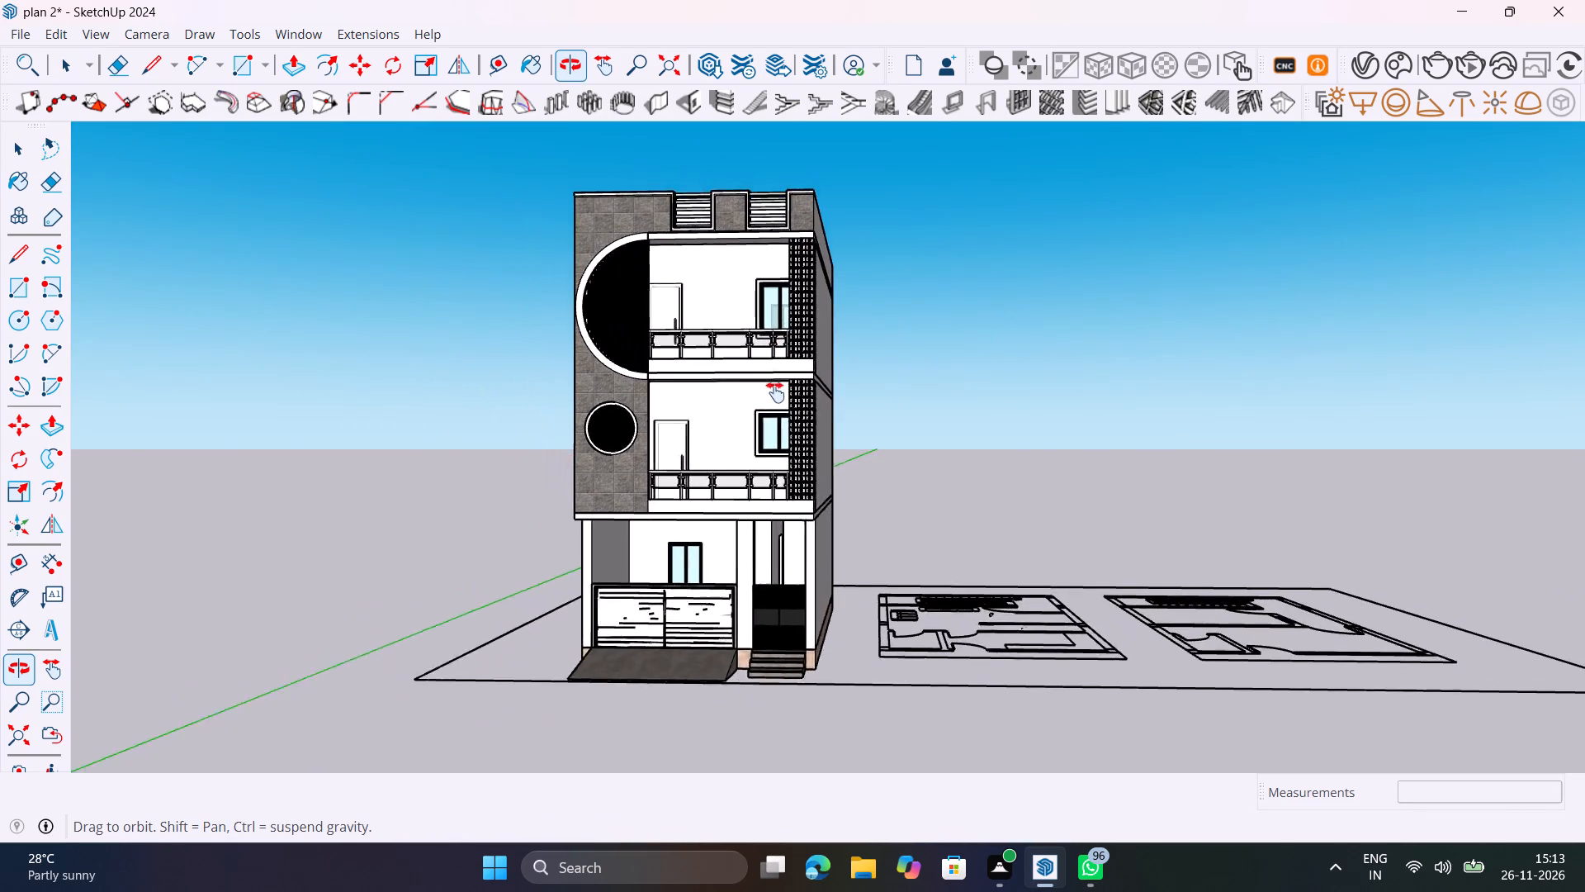
shift+middle_drag(775, 392, 796, 423)
middle_drag(756, 473, 792, 486)
key(ctrl+s)
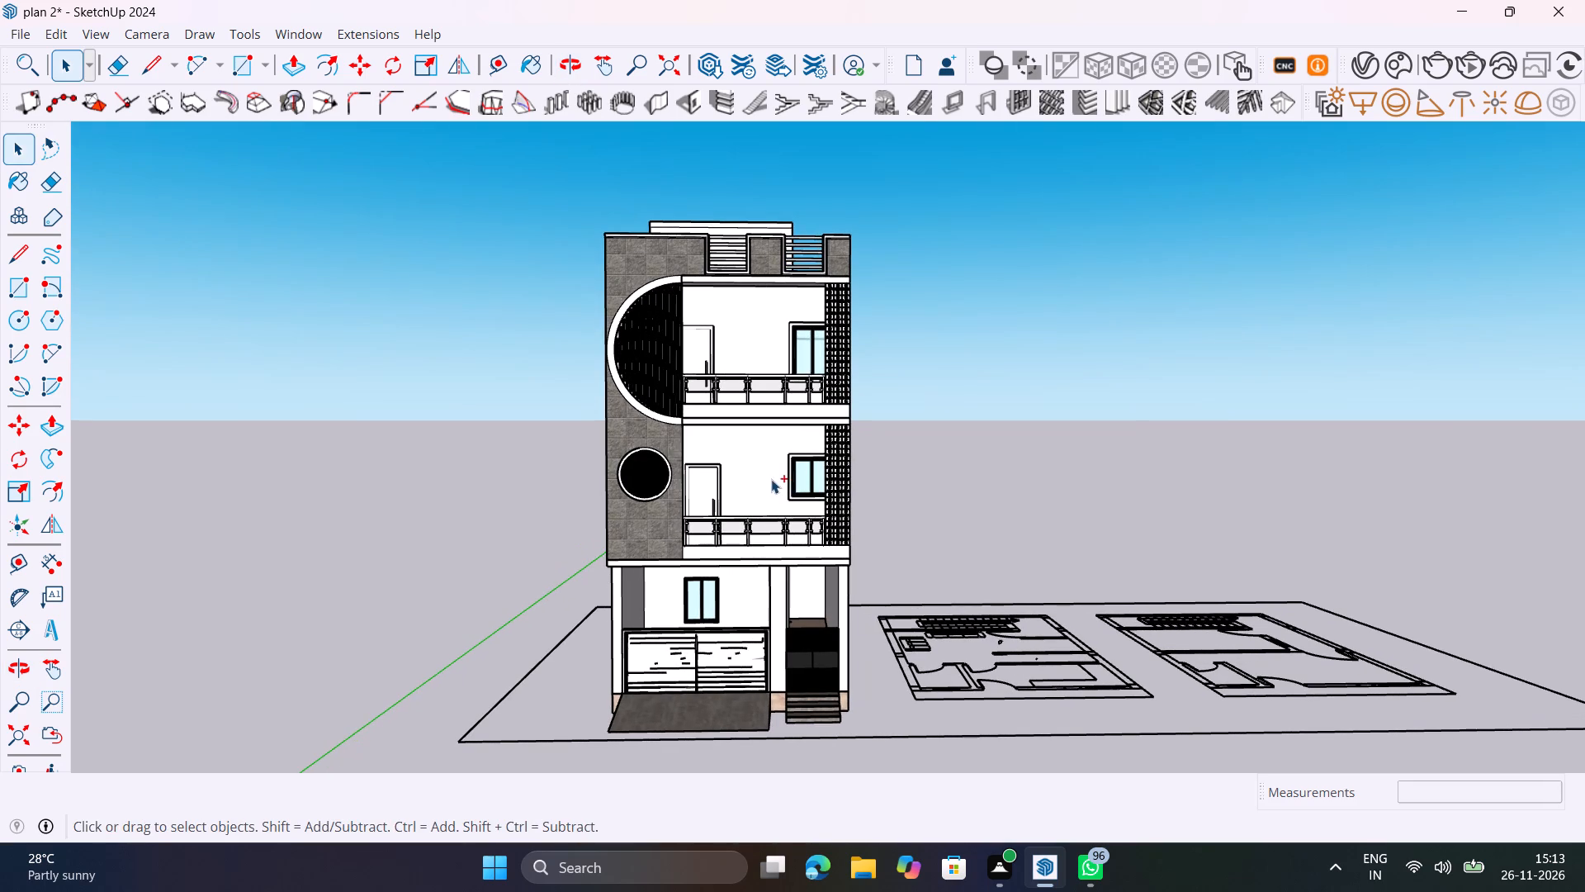
Review the V-Ray render and camera settings, and start a render of the house's front elevation.
scroll(773, 482, up, 1)
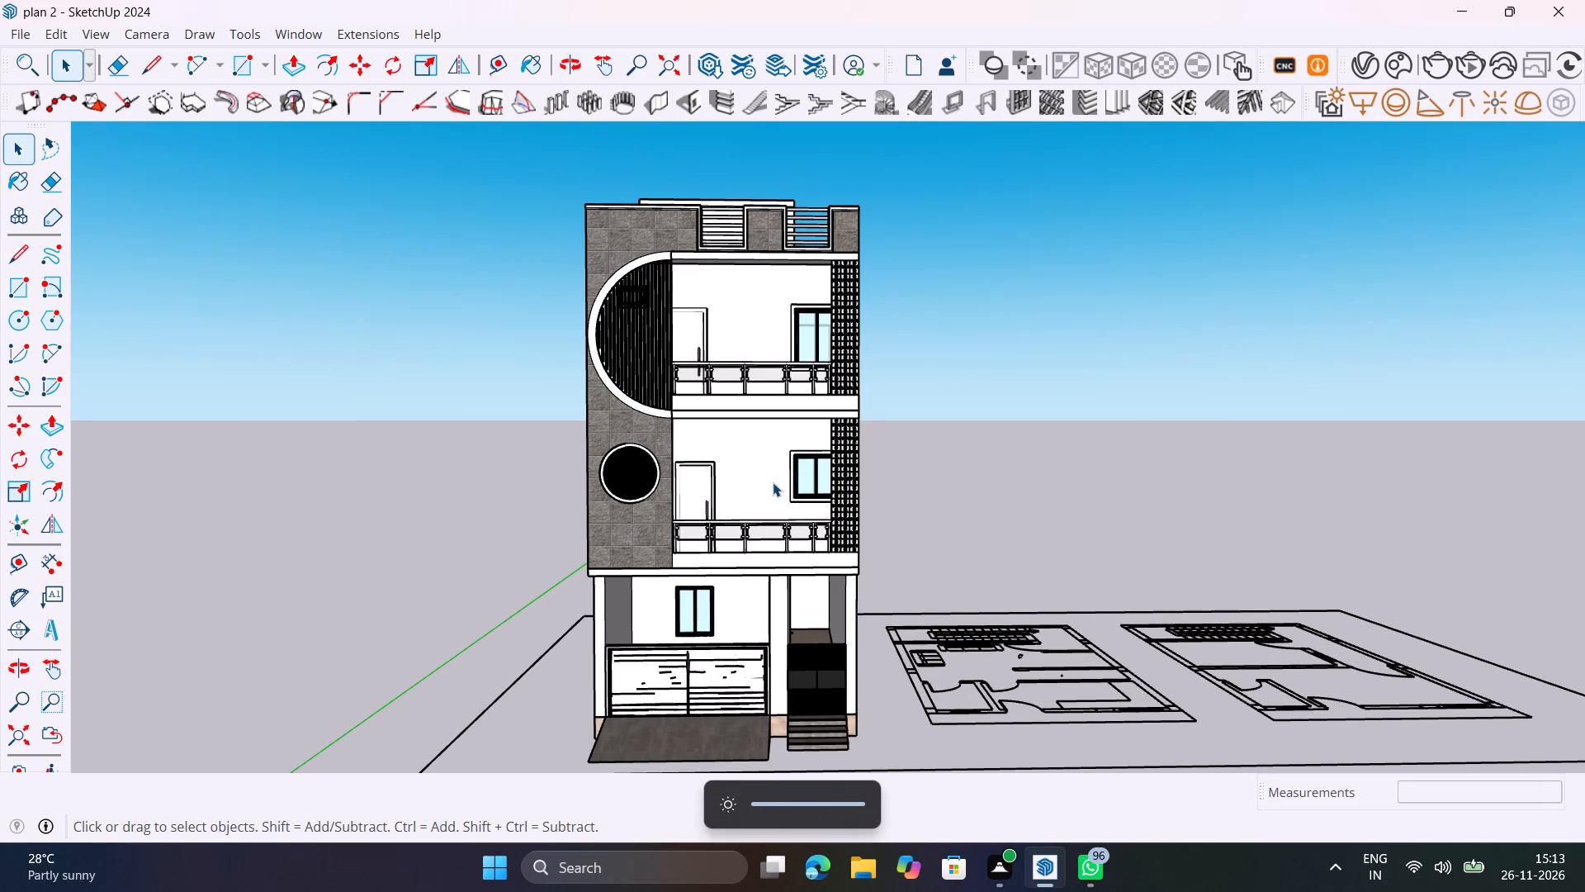
scroll(773, 482, up, 1)
middle_drag(764, 482, 762, 444)
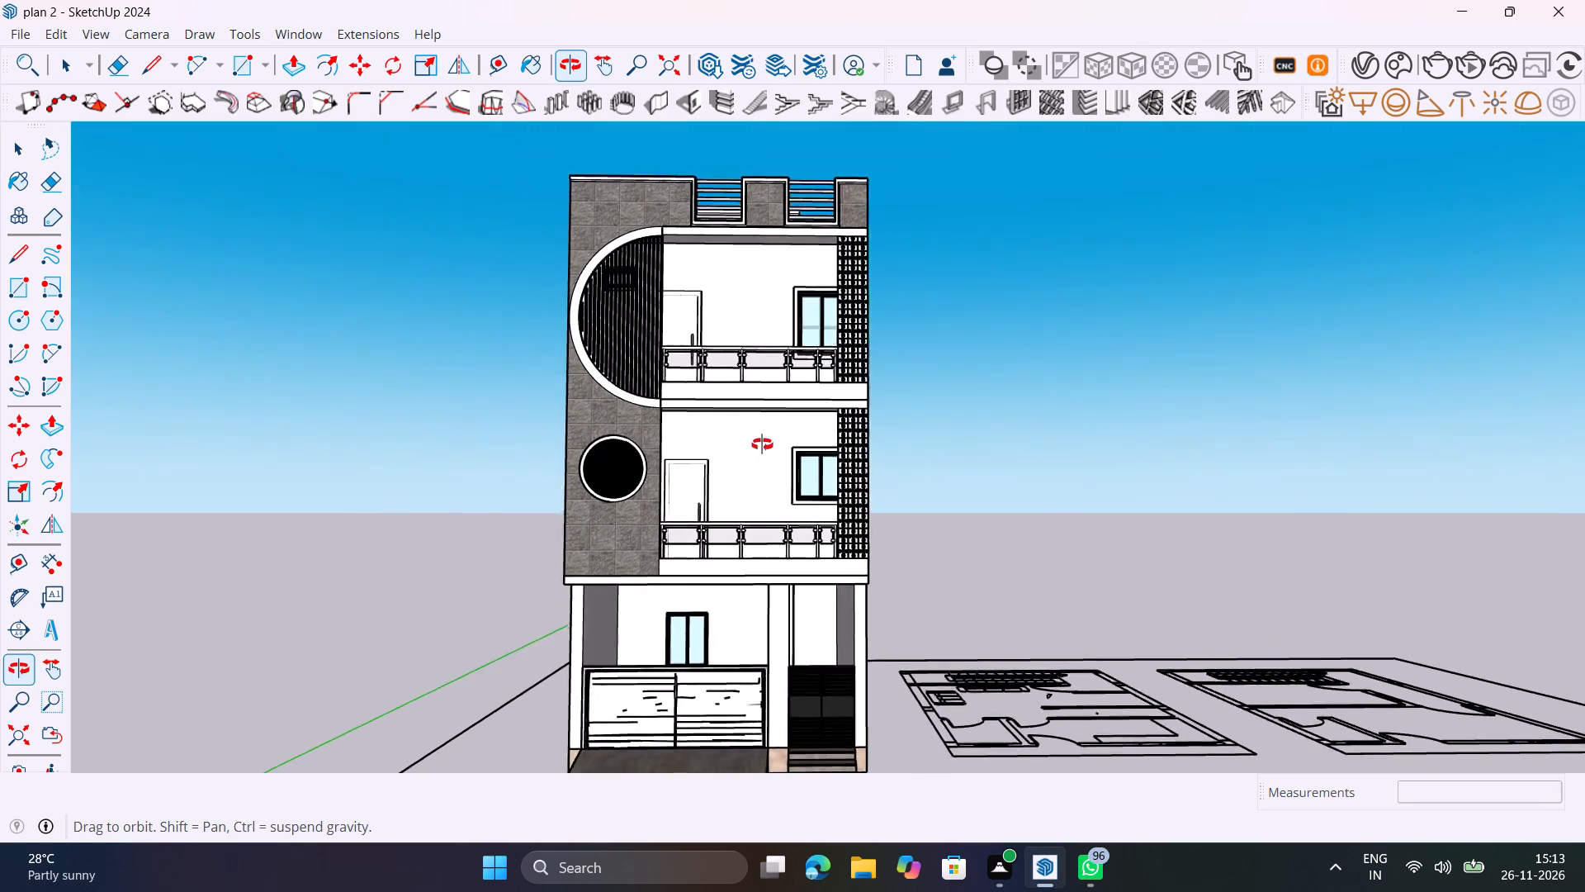
middle_drag(762, 444, 787, 524)
shift+middle_drag(785, 531, 776, 501)
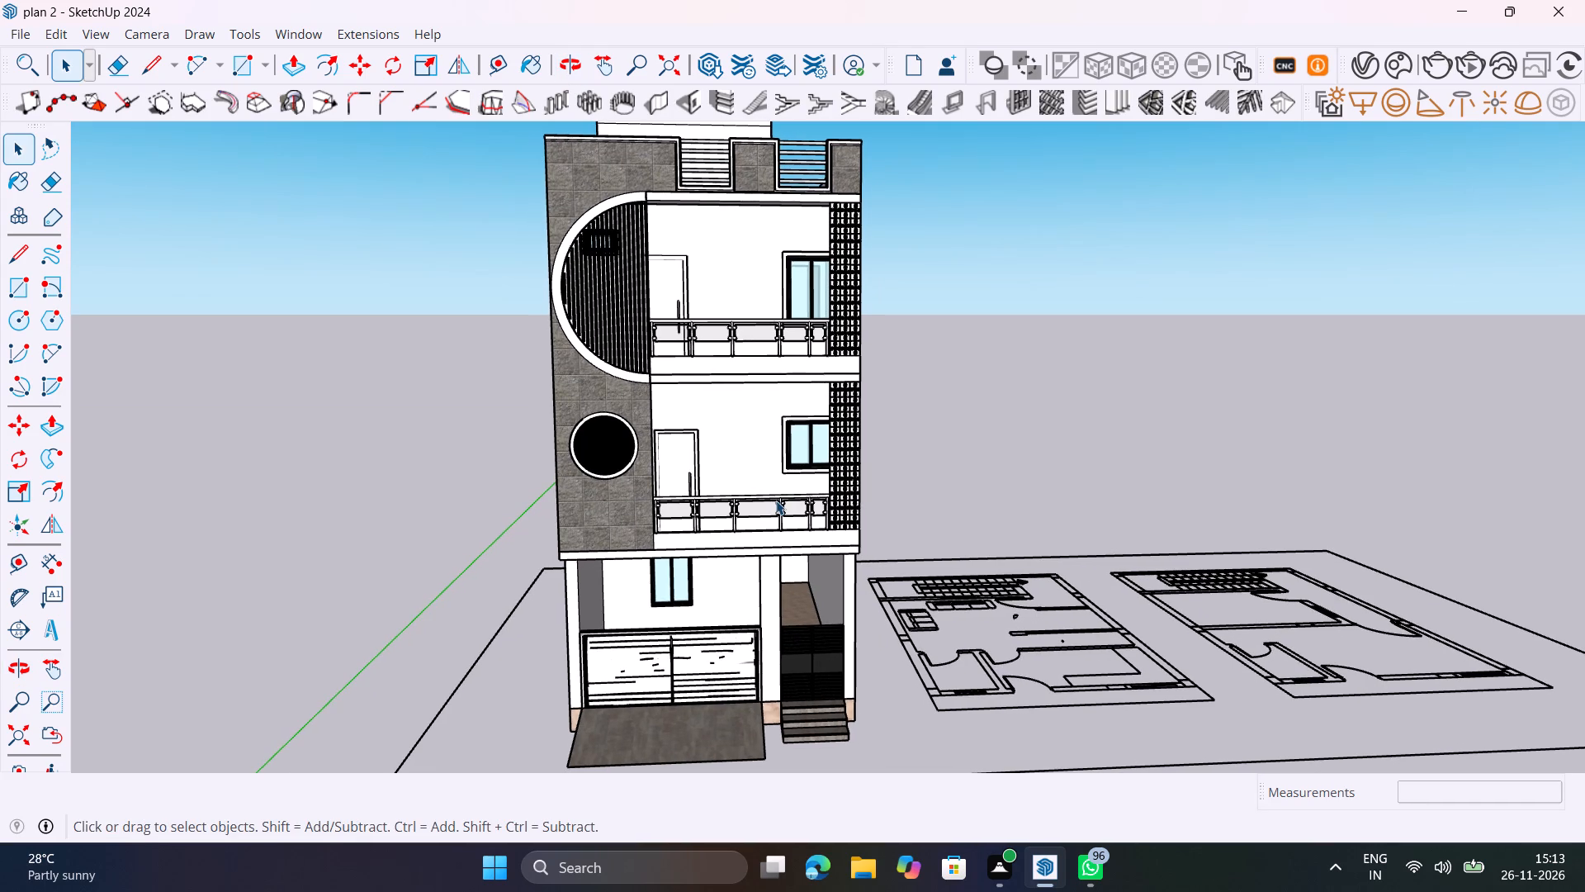
scroll(777, 501, down, 1)
middle_drag(774, 524, 746, 520)
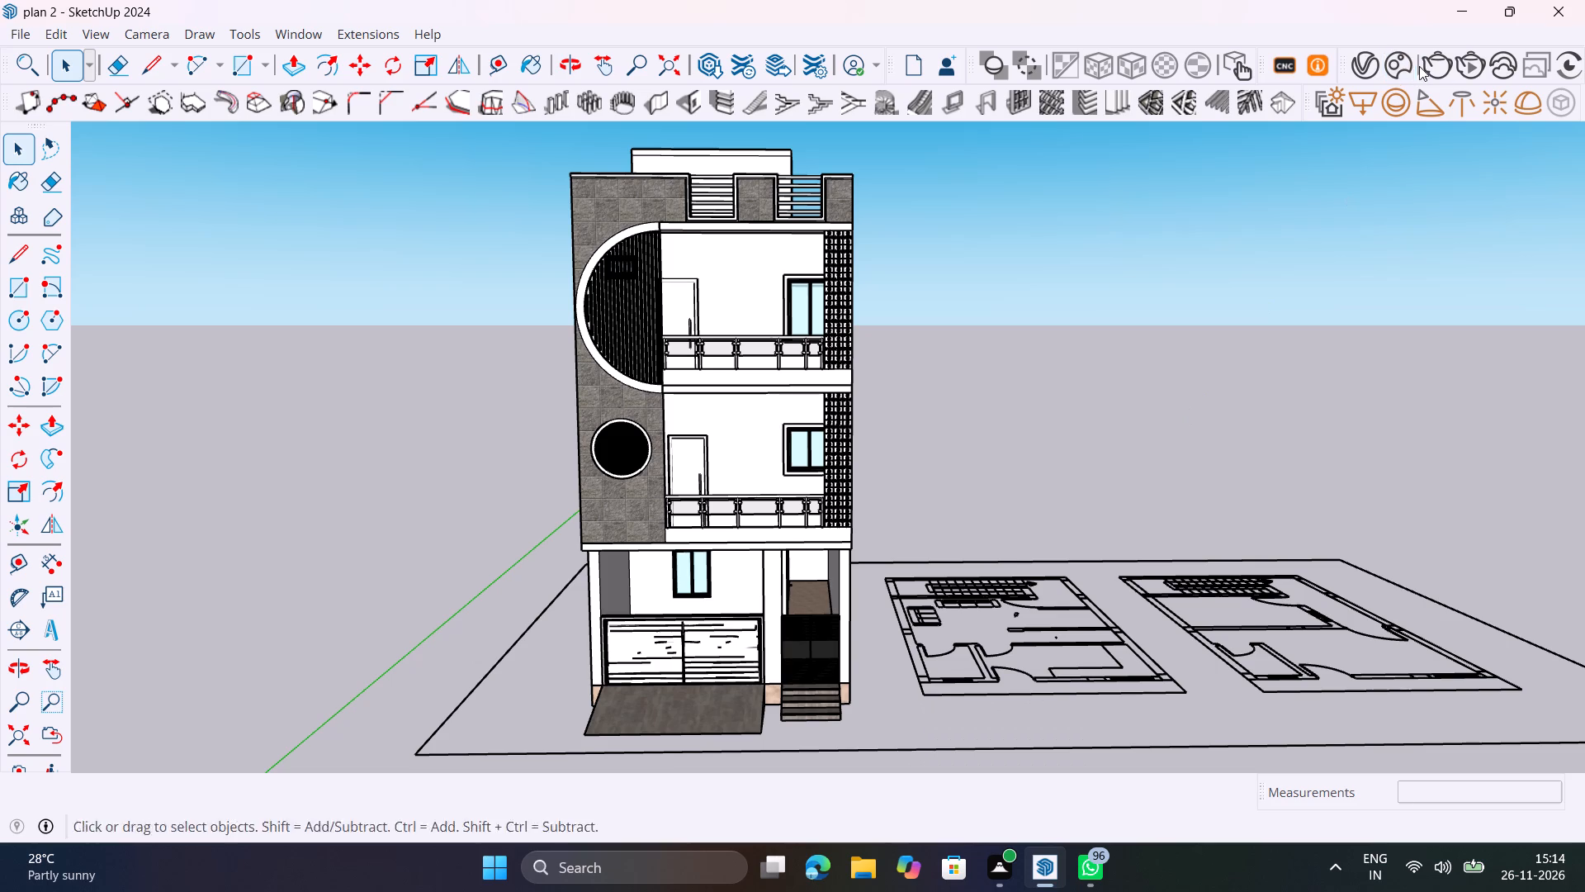
click(1362, 64)
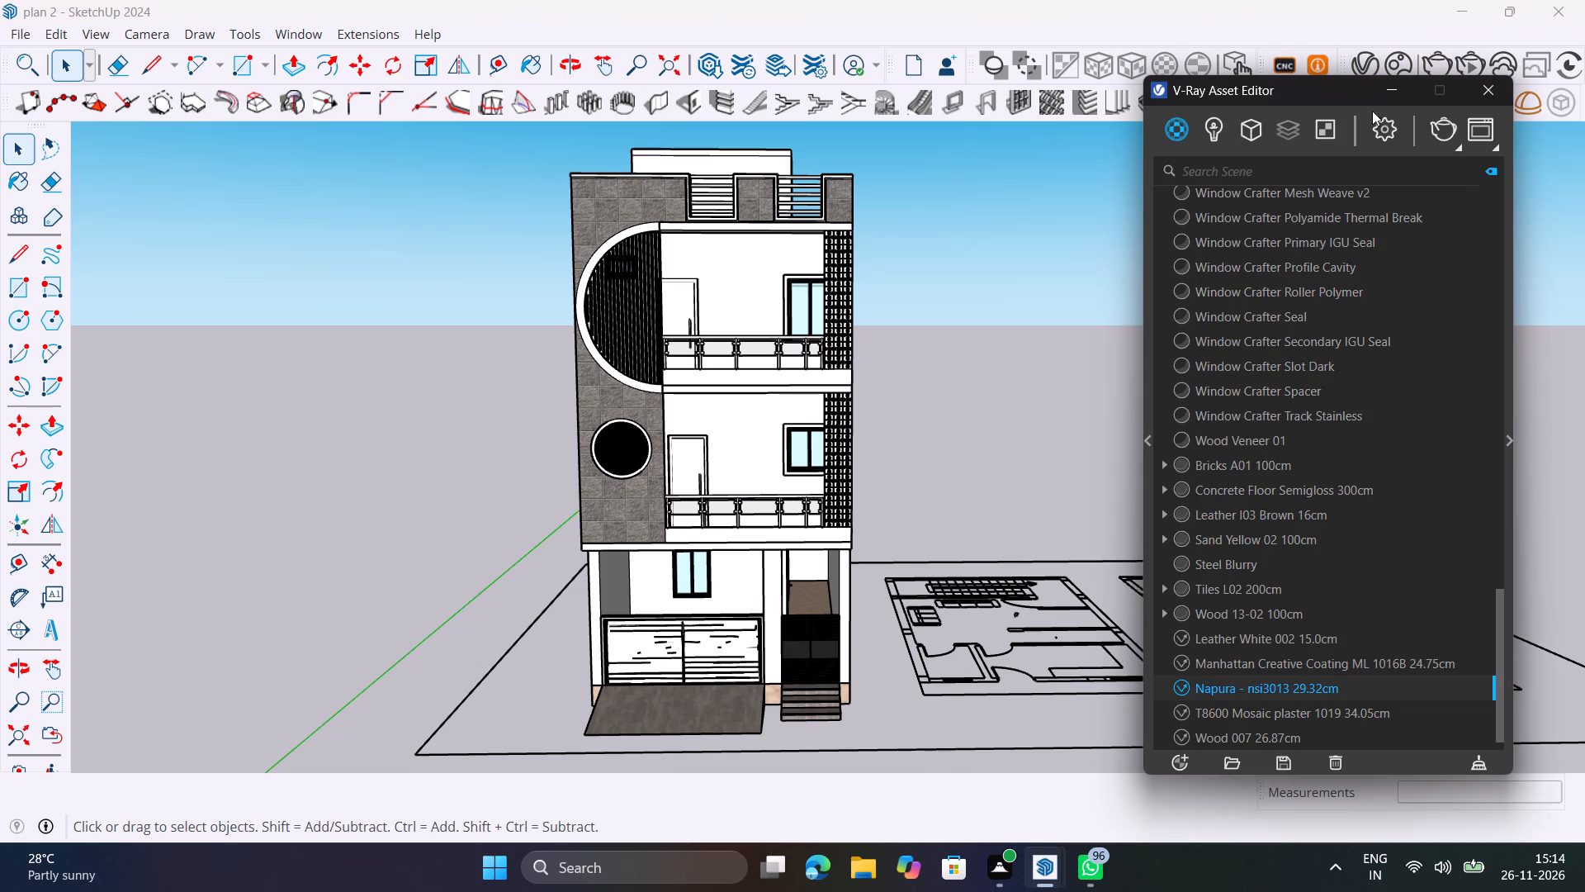
click(1383, 136)
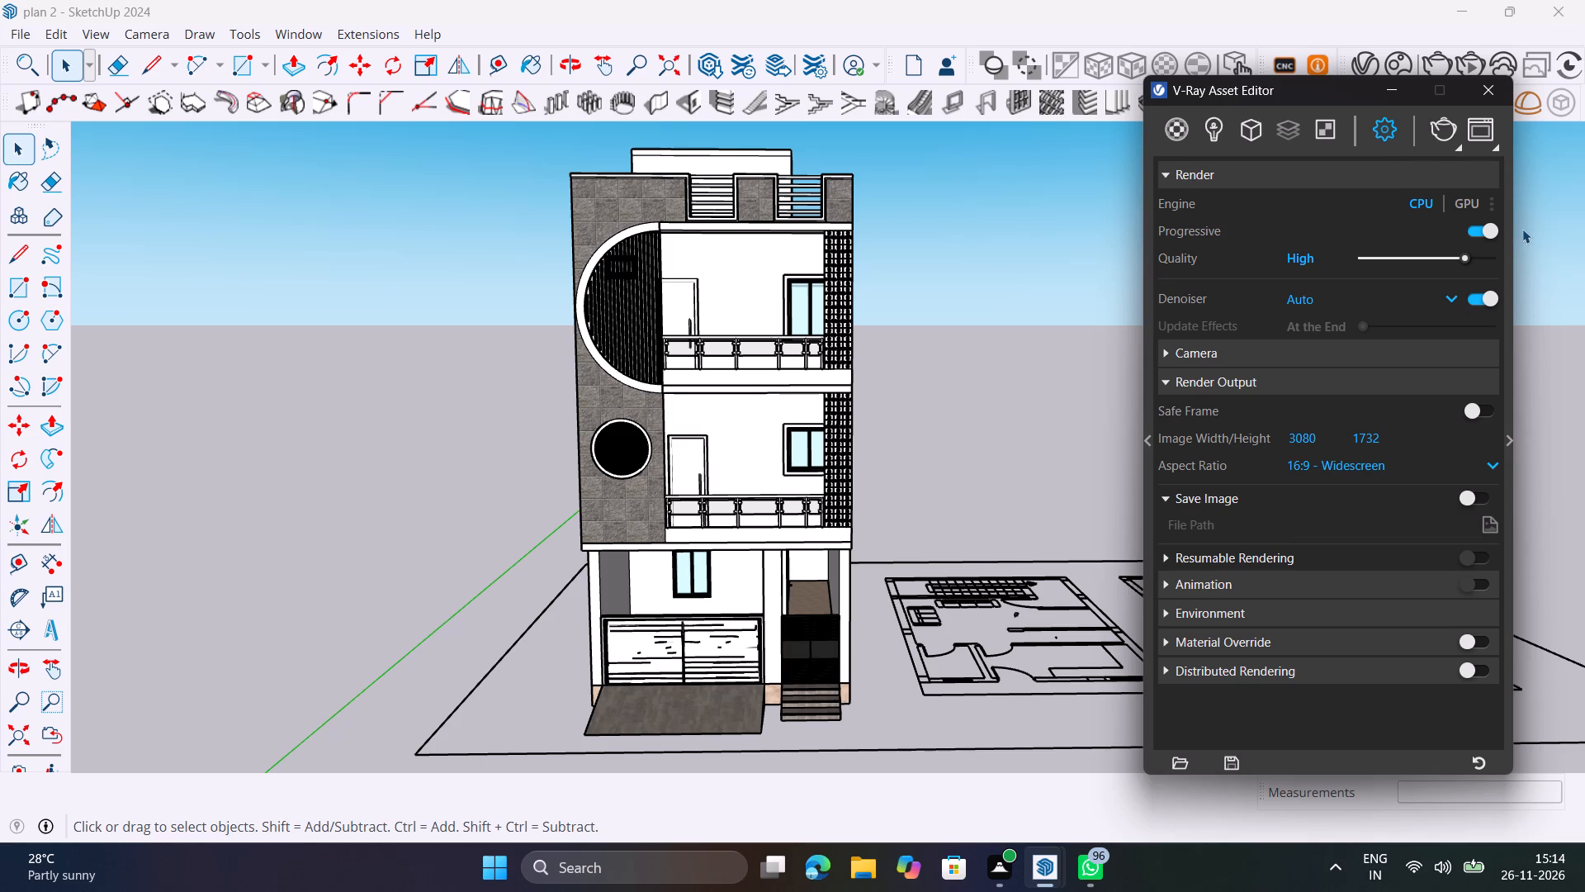
click(1296, 357)
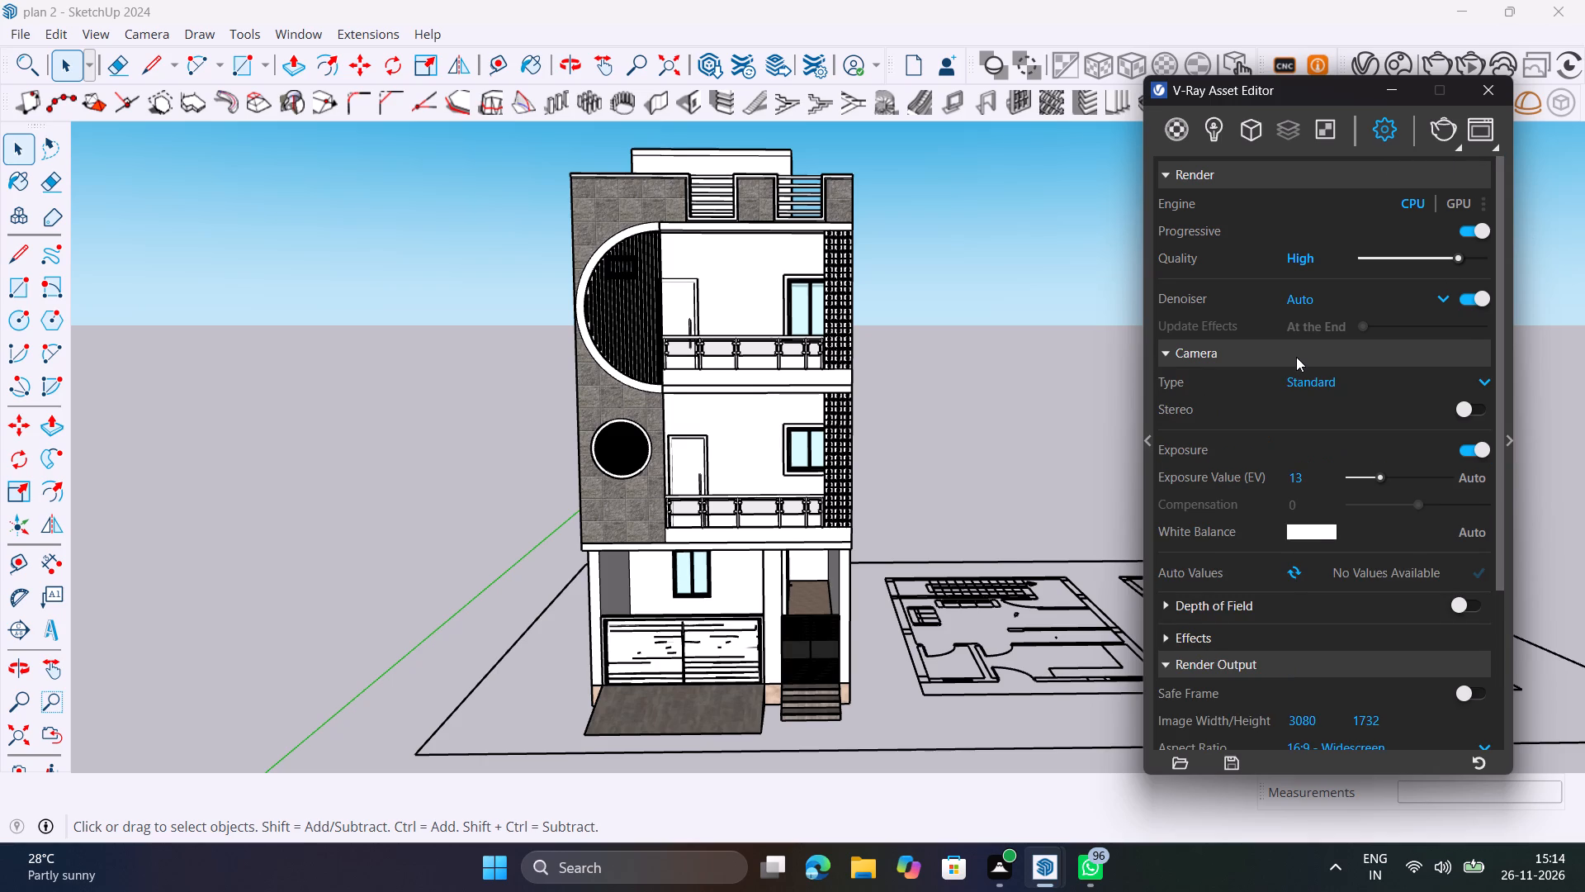
click(1296, 357)
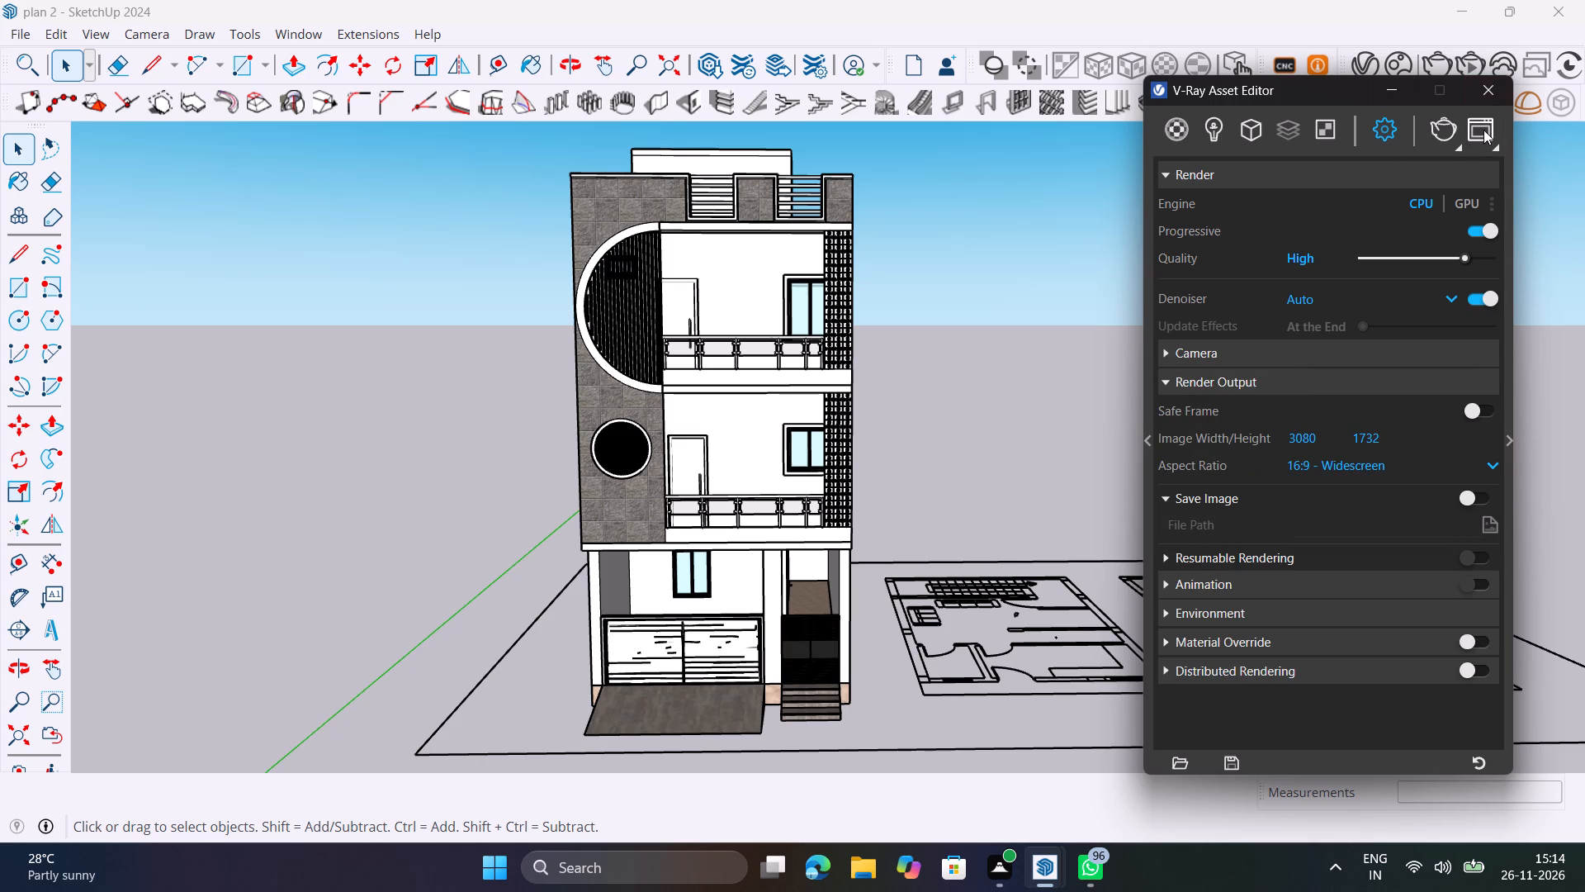
click(1483, 95)
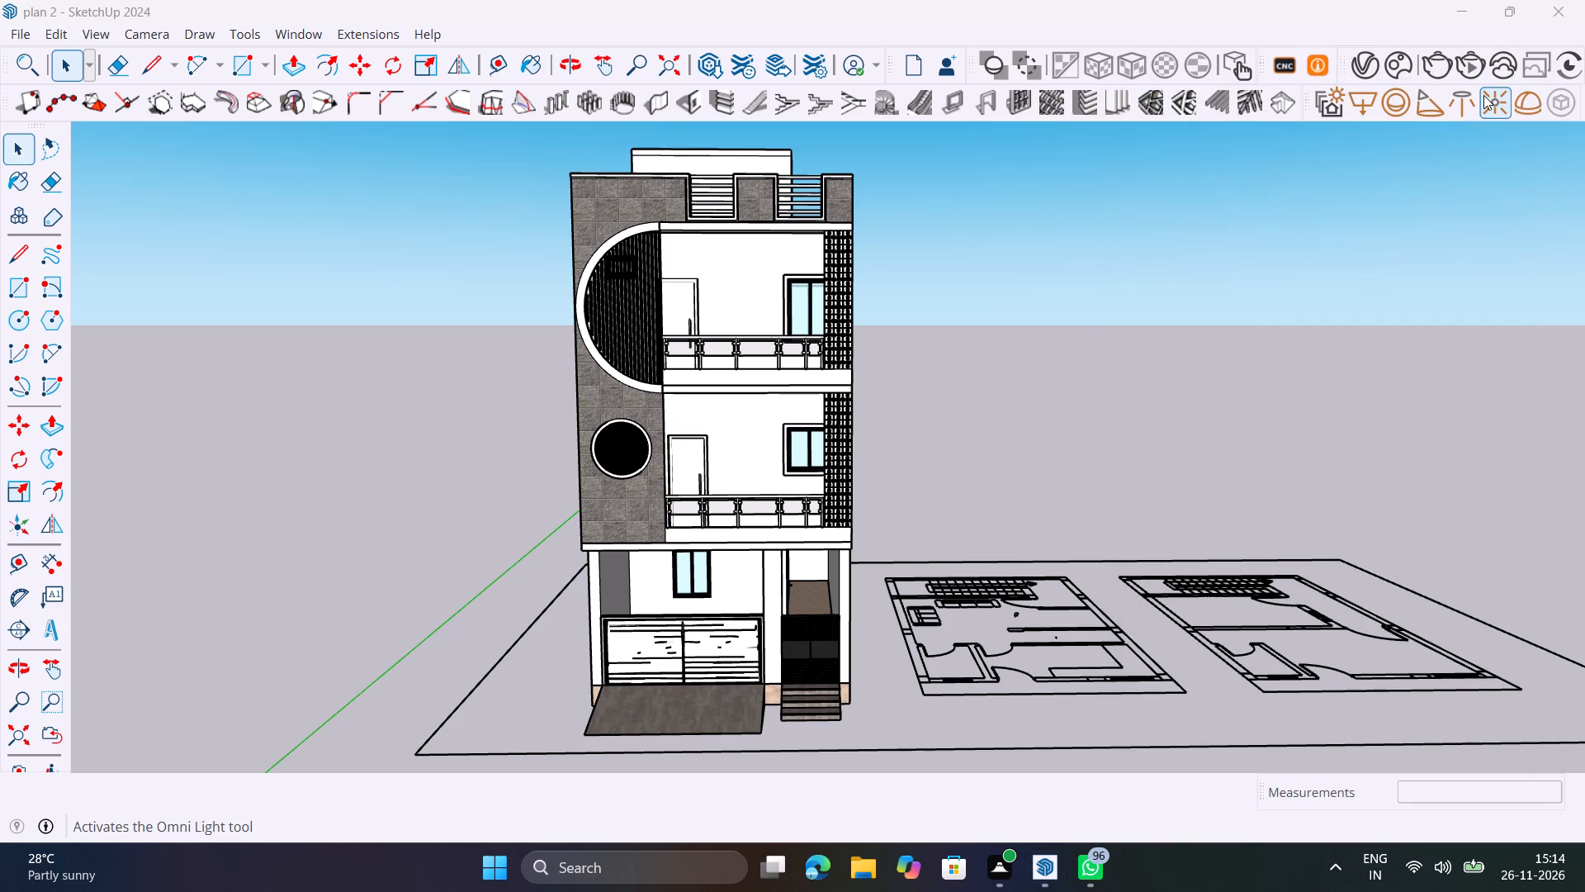
click(1442, 60)
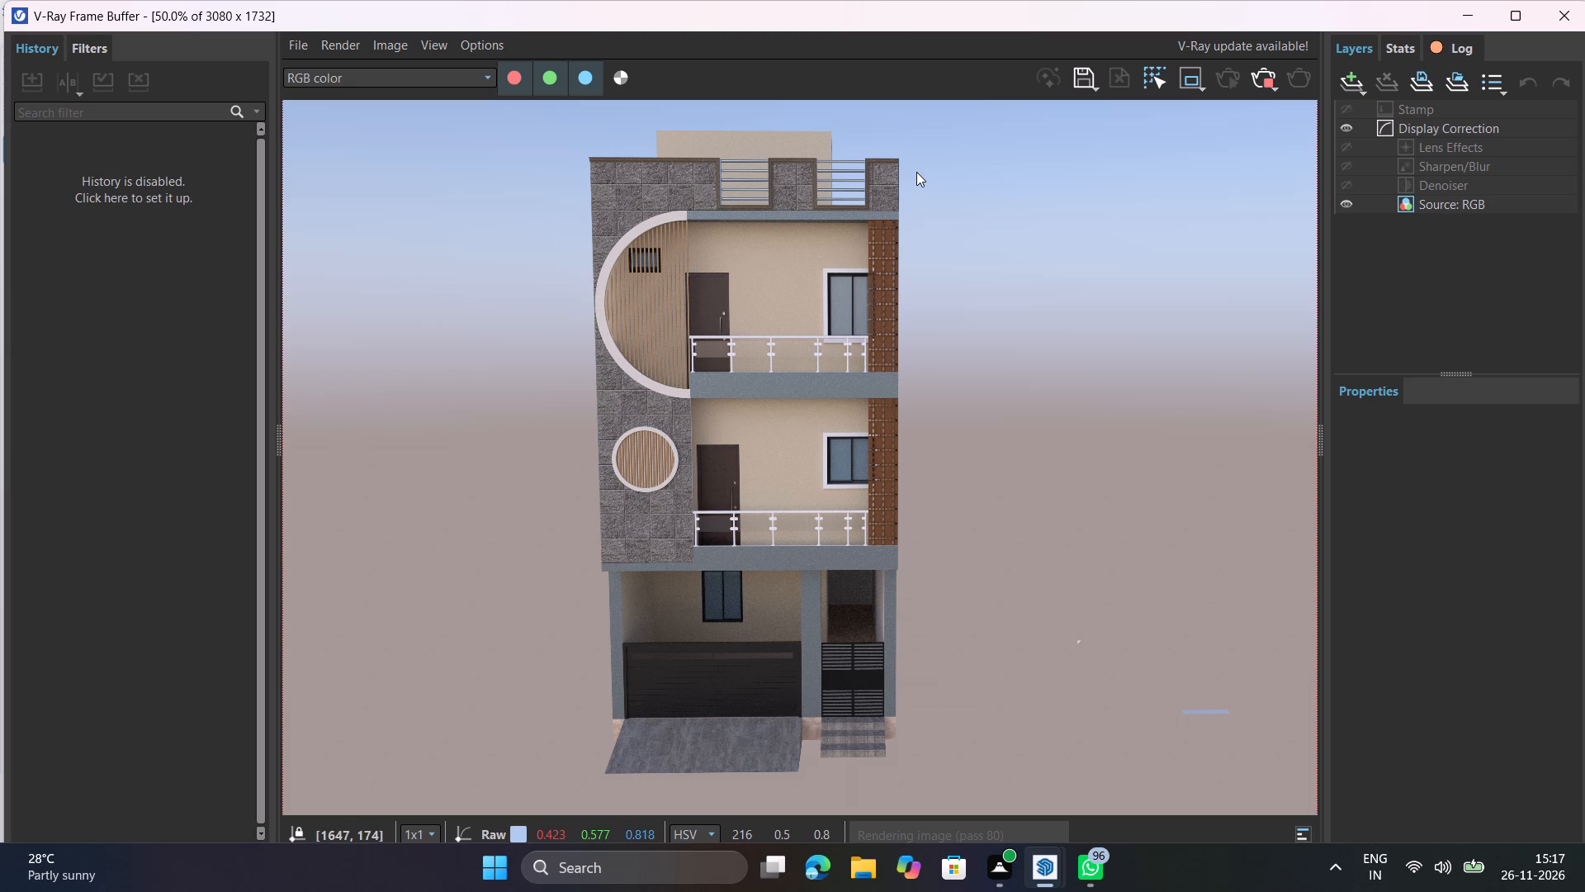
Examine the rendered front elevation in the V-Ray Frame Buffer, up close and as a whole image.
scroll(636, 93, down, 1)
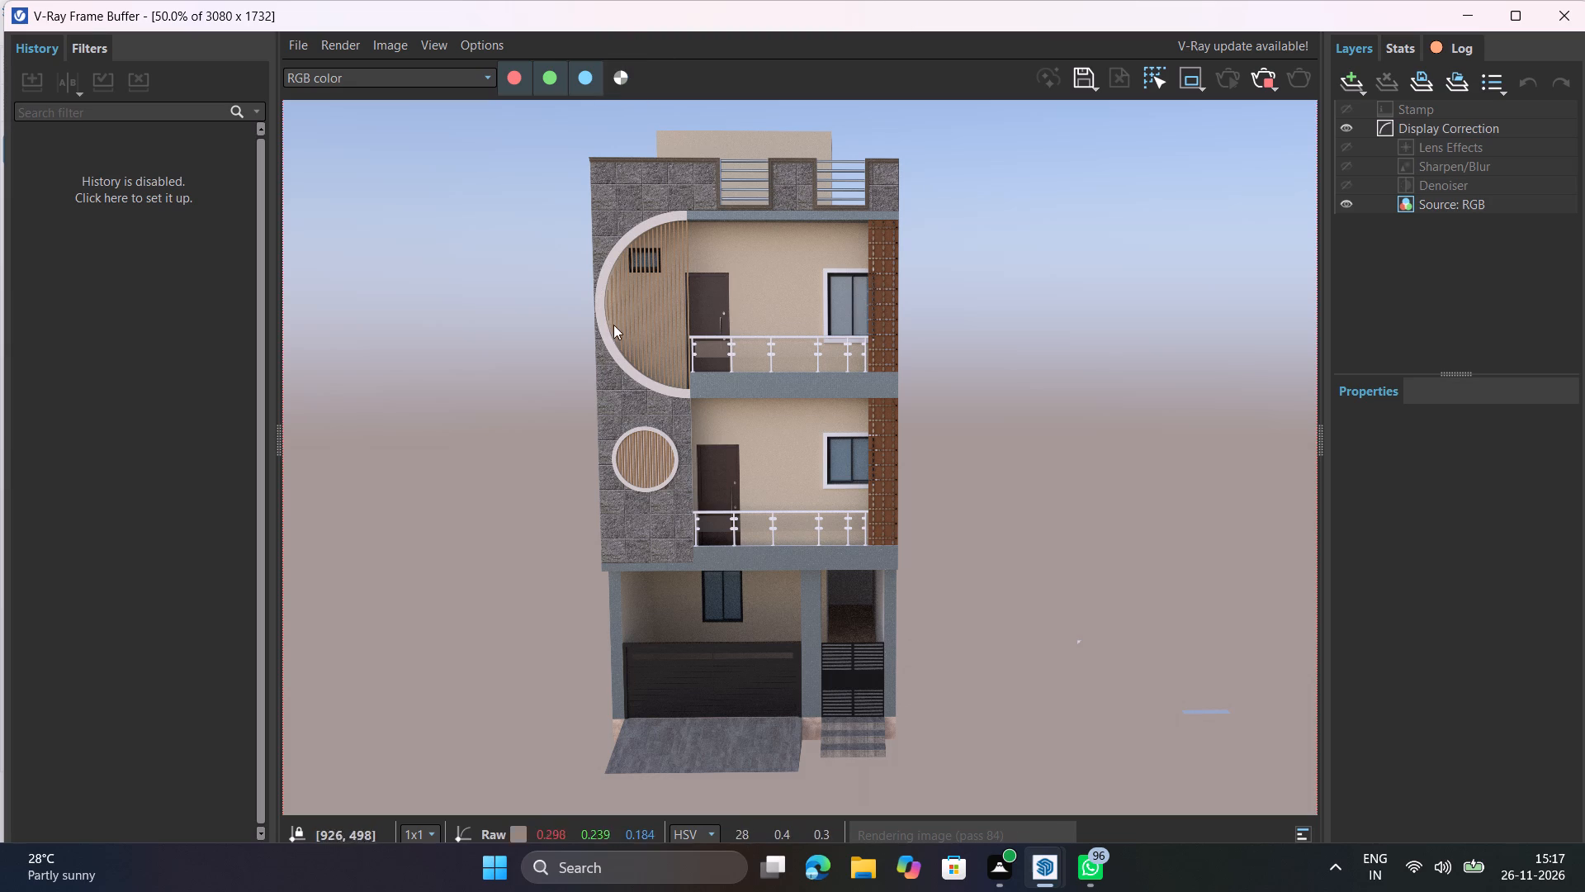
scroll(613, 326, down, 3)
scroll(624, 339, up, 3)
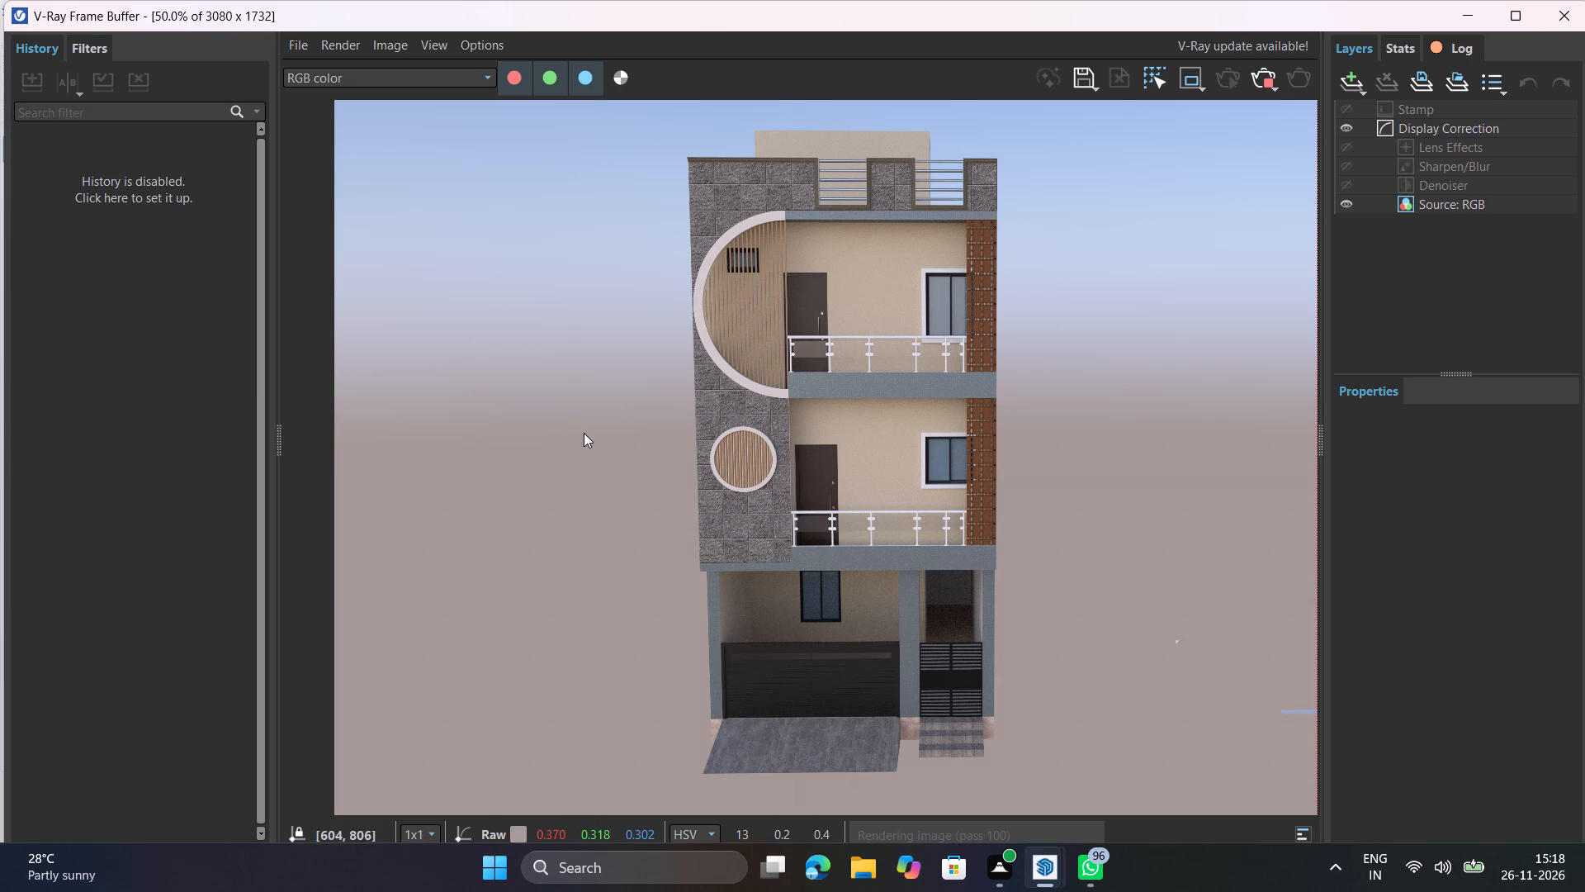
scroll(584, 433, down, 2)
scroll(584, 433, up, 2)
scroll(598, 439, down, 1)
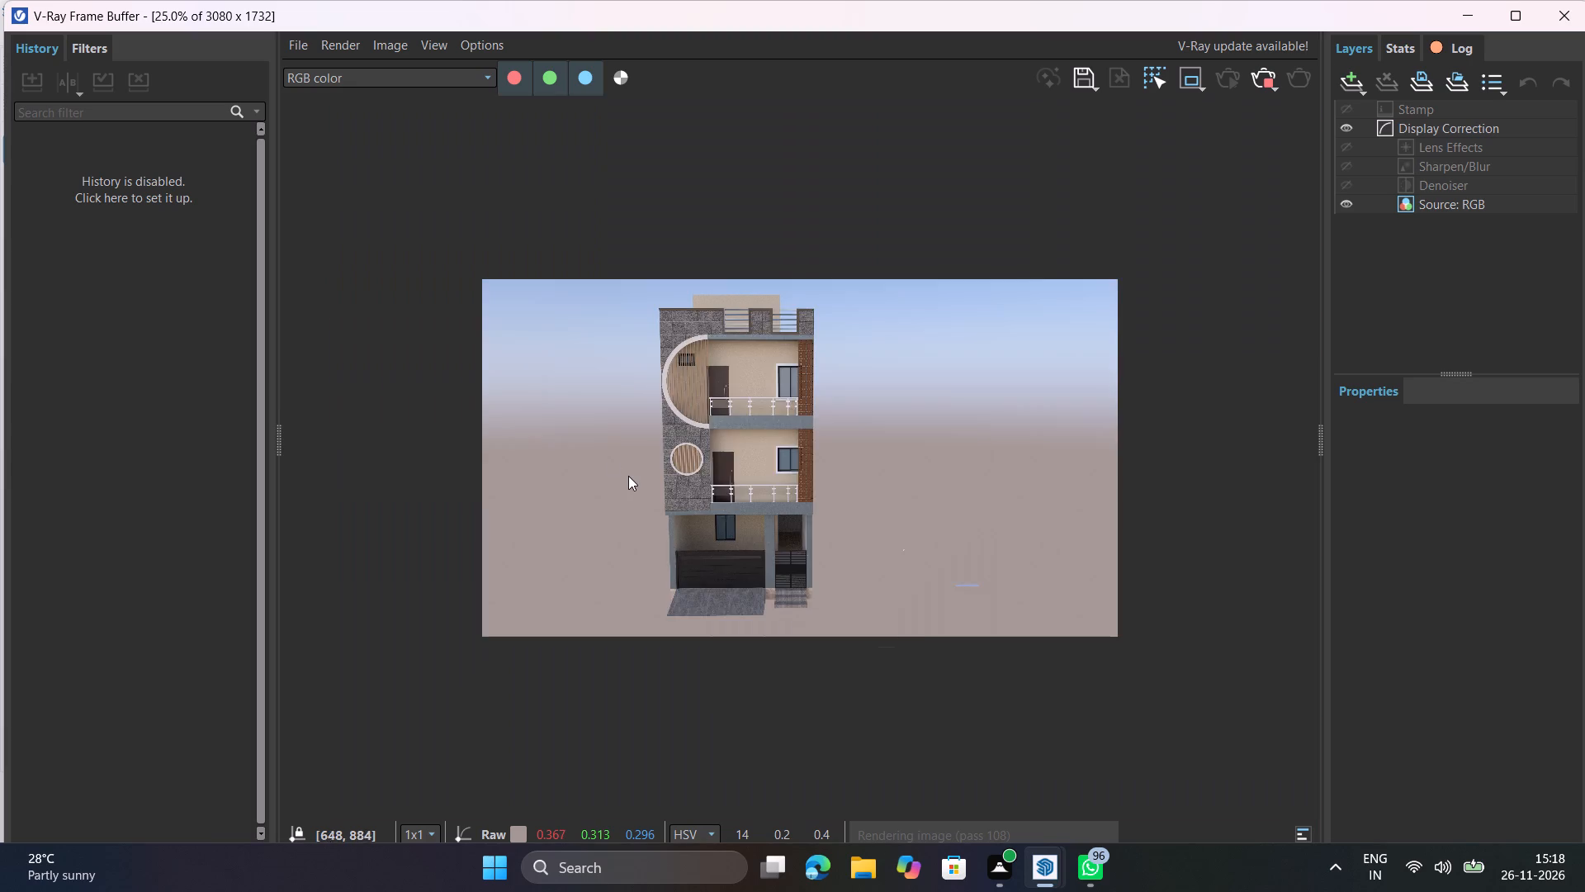
scroll(629, 477, up, 1)
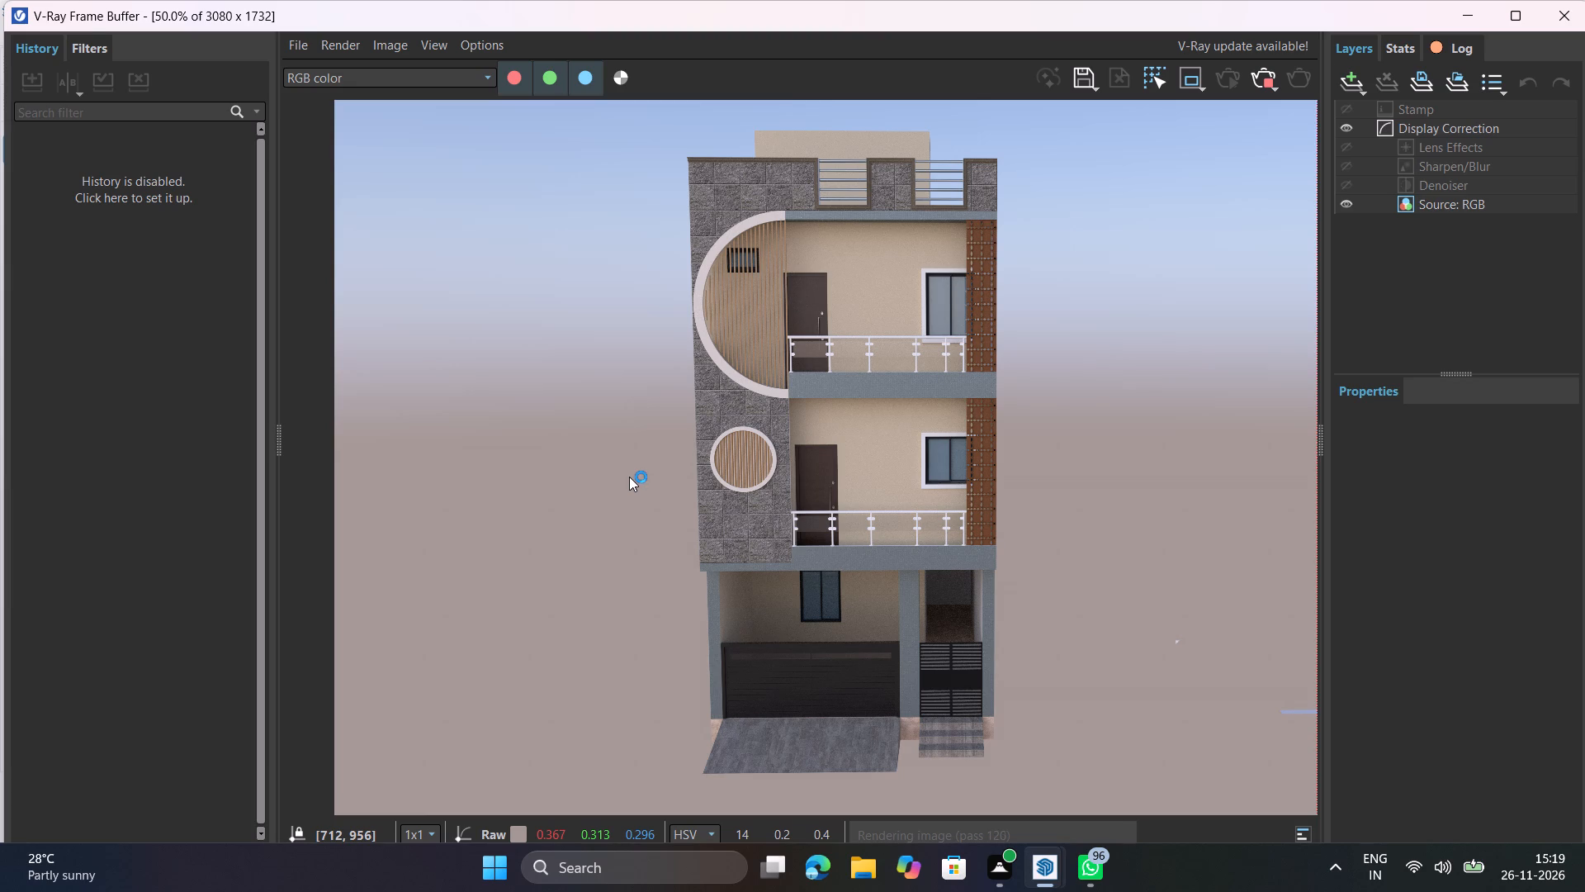
Inspect the front-elevation render while it refines, checking the stone wall, round wood-slat features, balconies, windows and the whole facade.
scroll(629, 477, down, 1)
scroll(629, 477, up, 2)
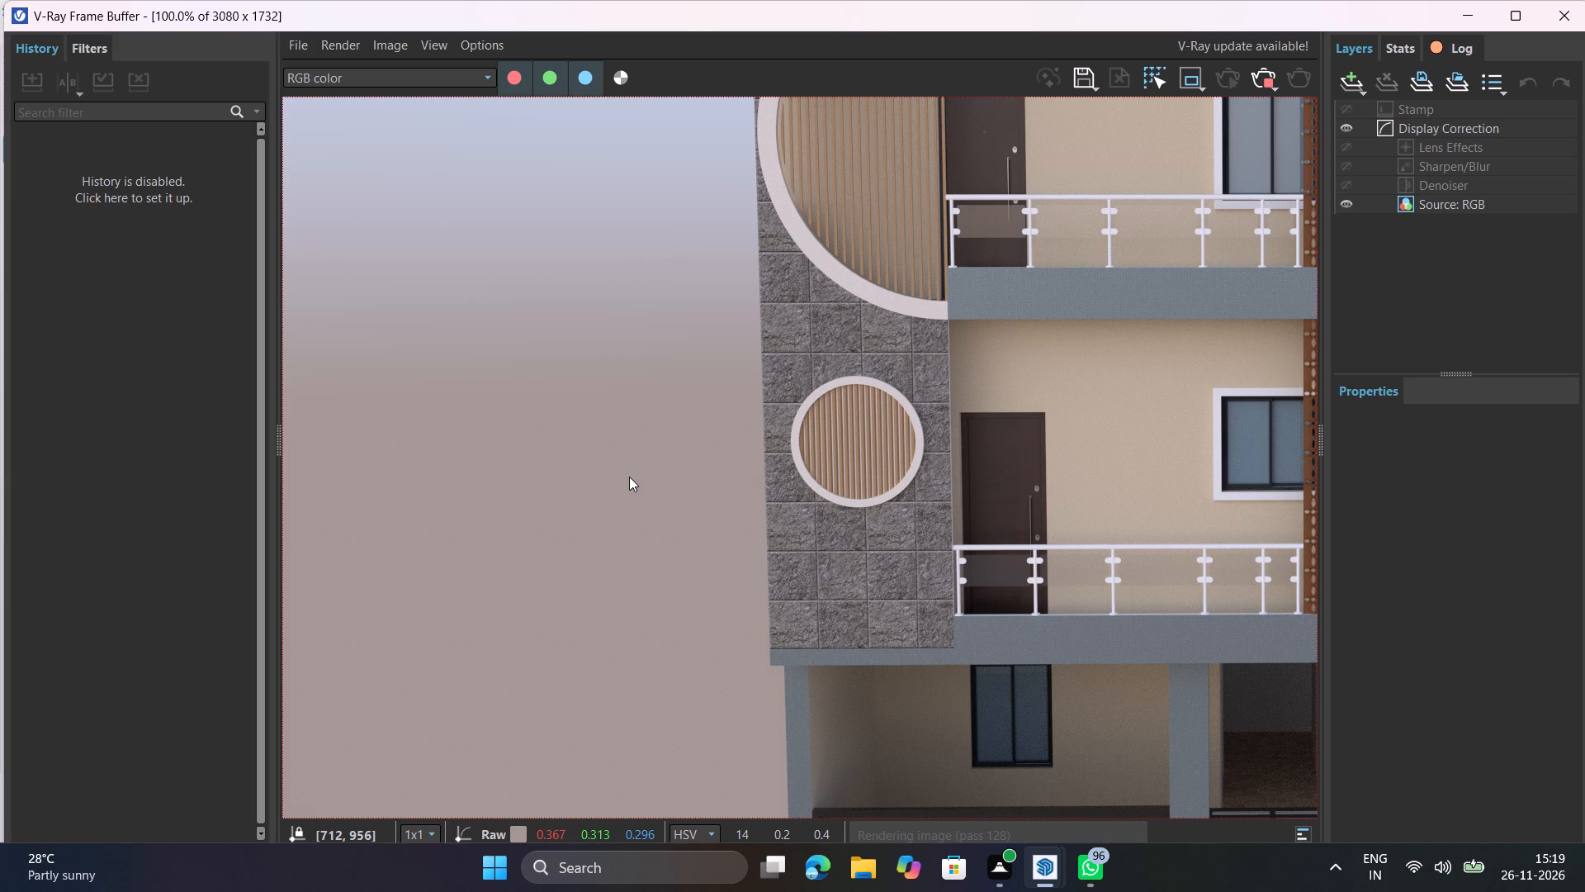
scroll(632, 463, down, 1)
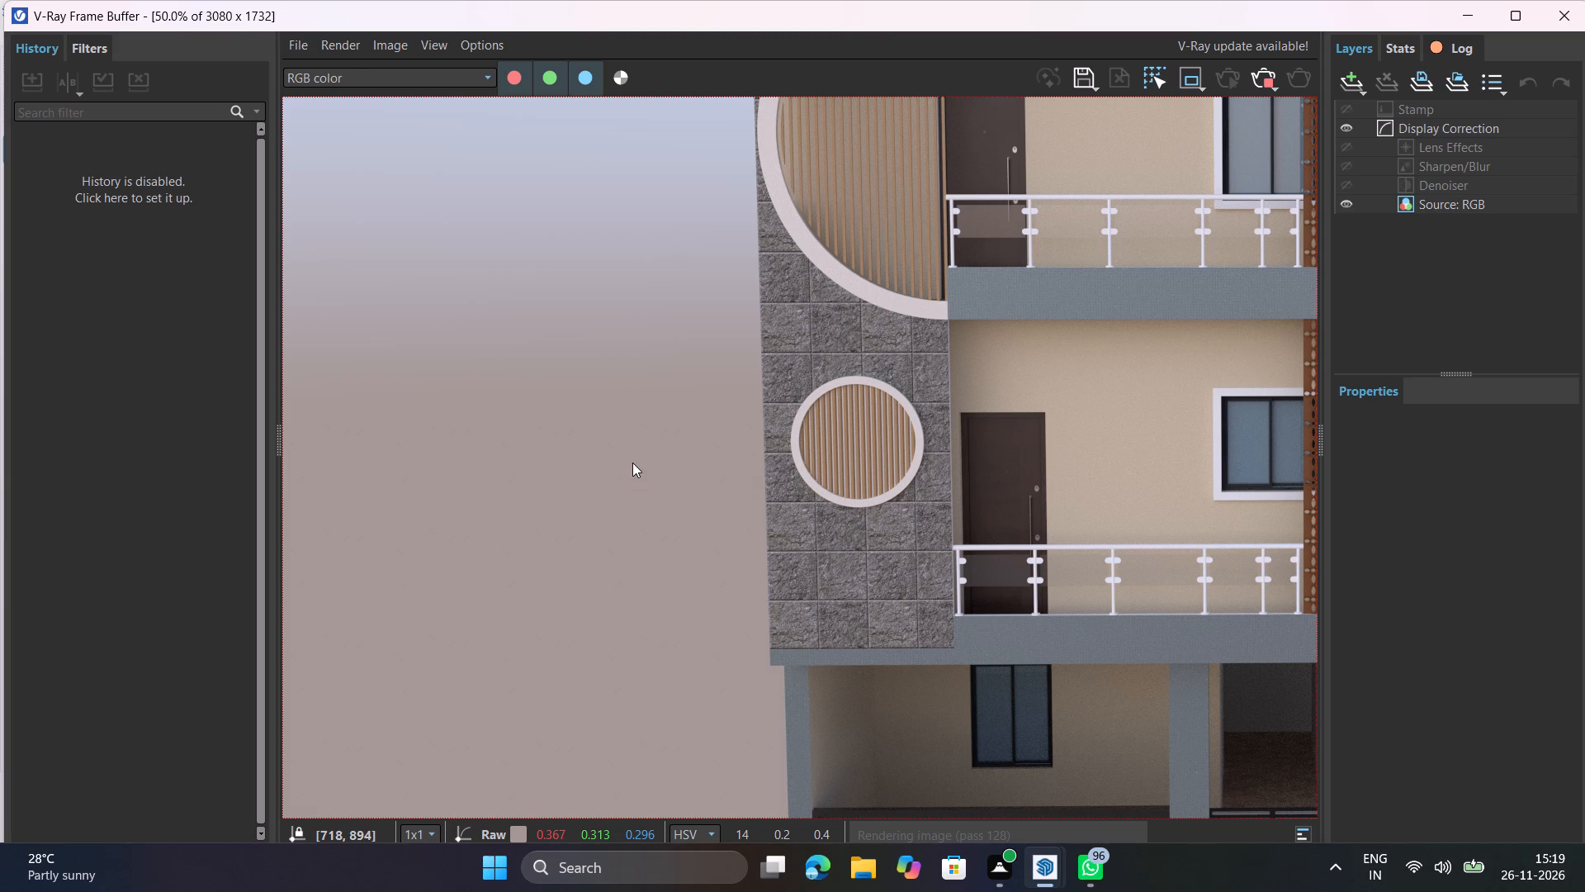
scroll(632, 463, down, 1)
scroll(632, 463, up, 3)
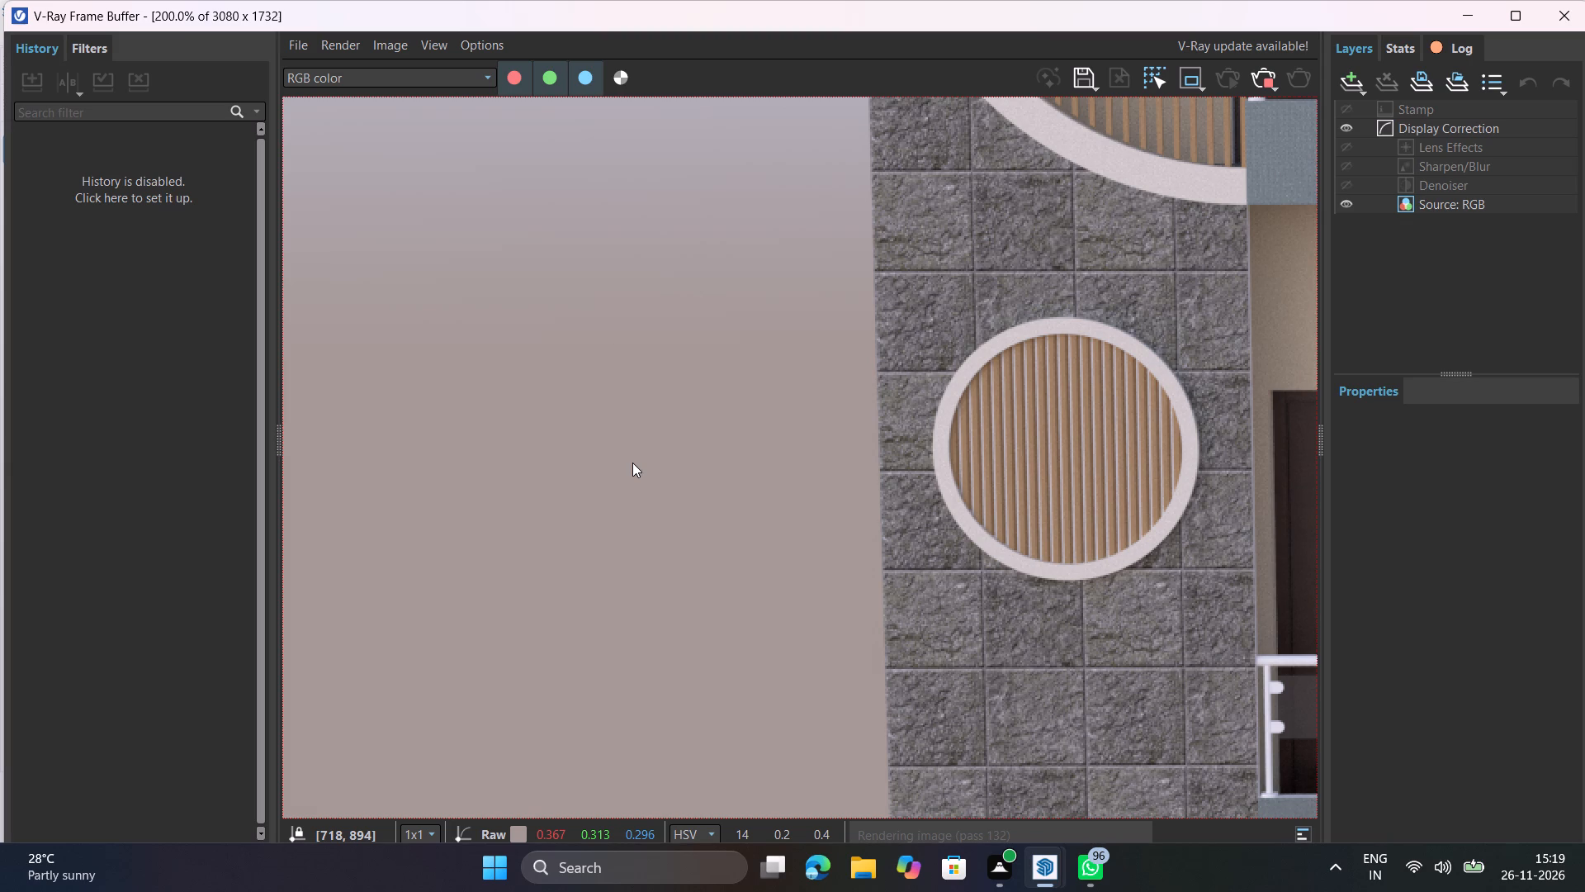
scroll(630, 460, down, 3)
scroll(631, 490, up, 3)
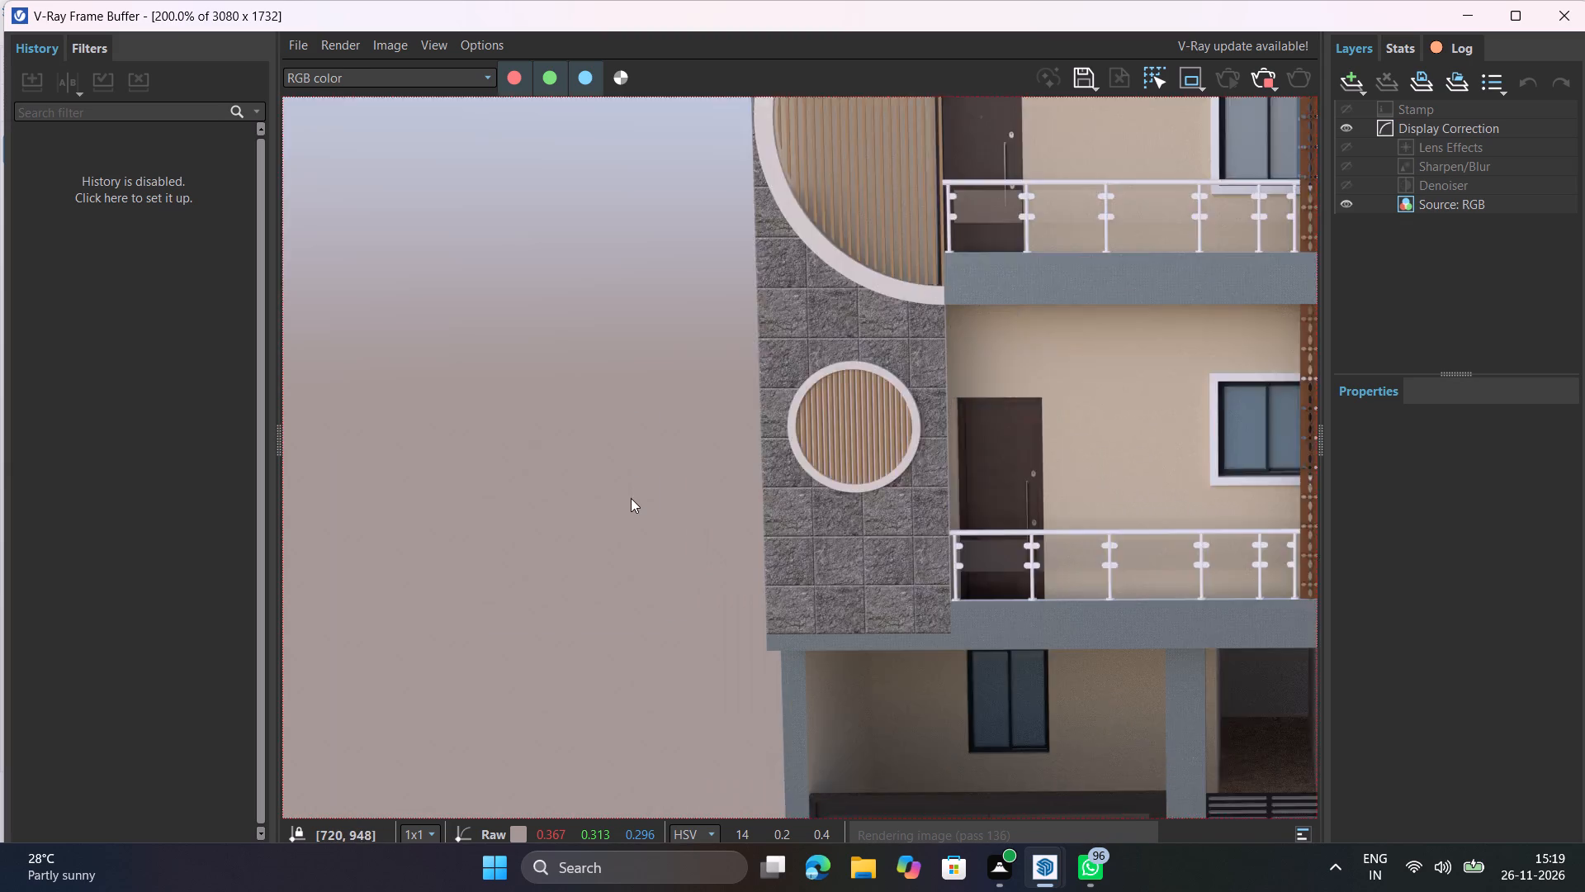
scroll(632, 498, down, 1)
middle_drag(632, 497, 497, 584)
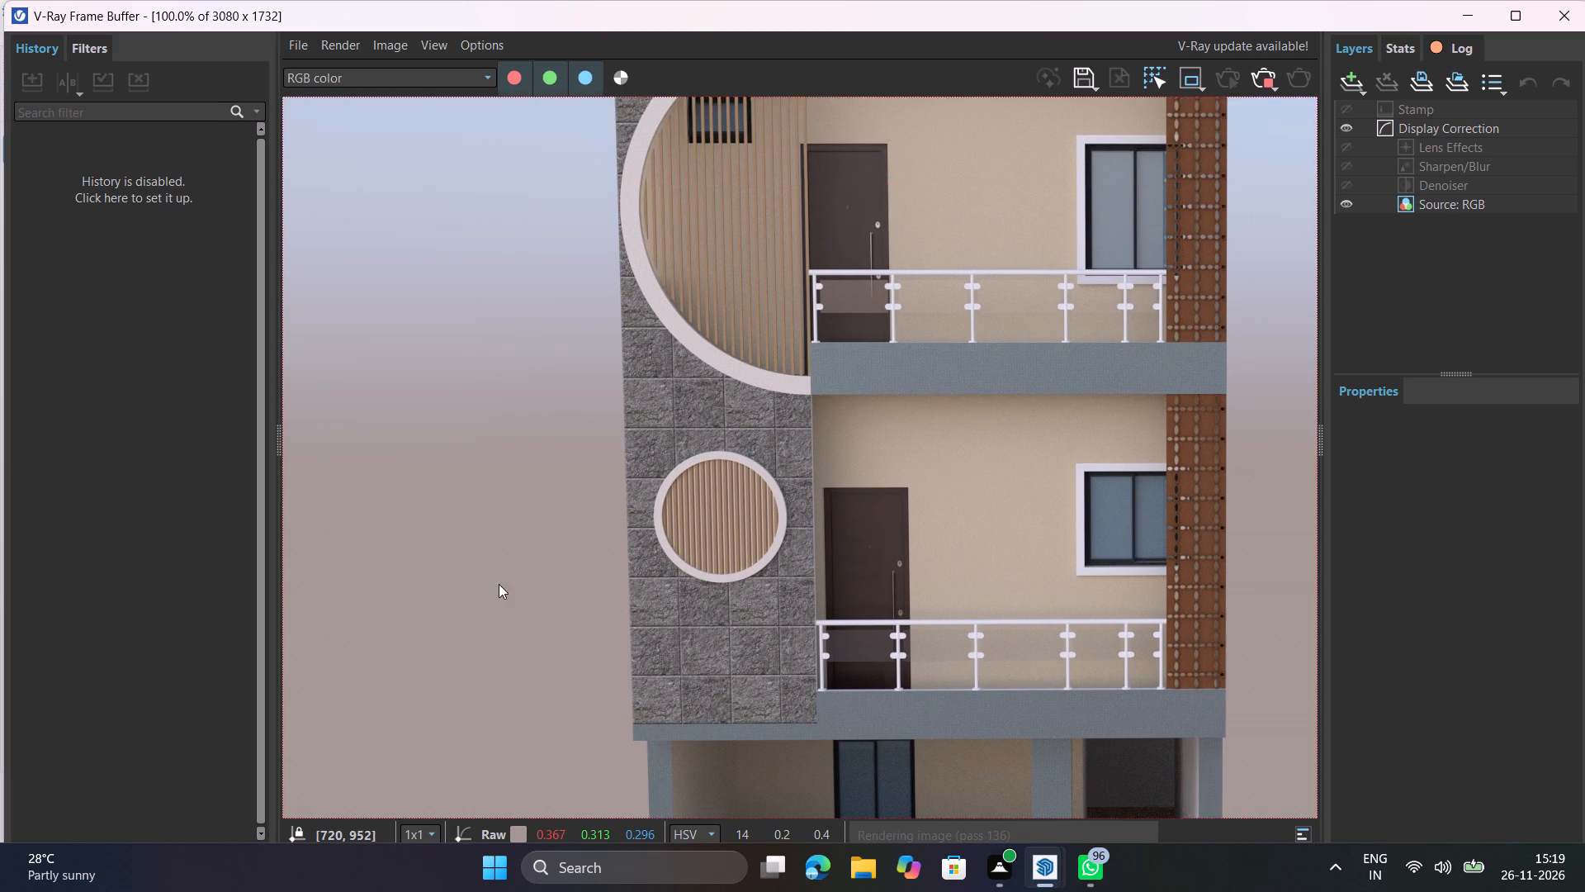
scroll(516, 576, down, 1)
scroll(924, 482, down, 1)
middle_drag(911, 497, 826, 545)
scroll(826, 545, up, 1)
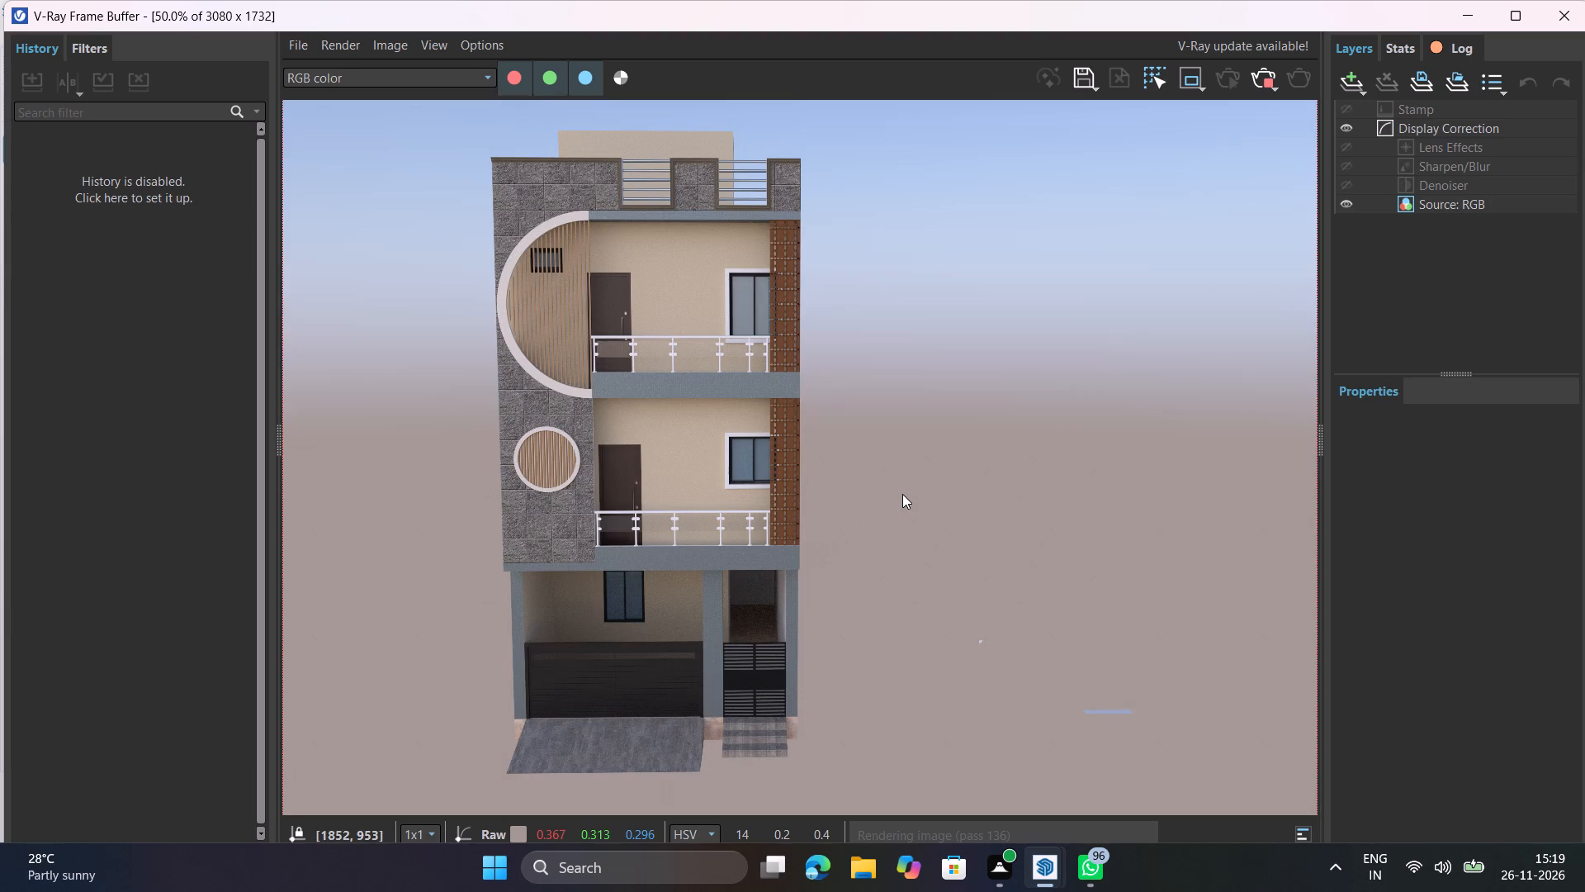
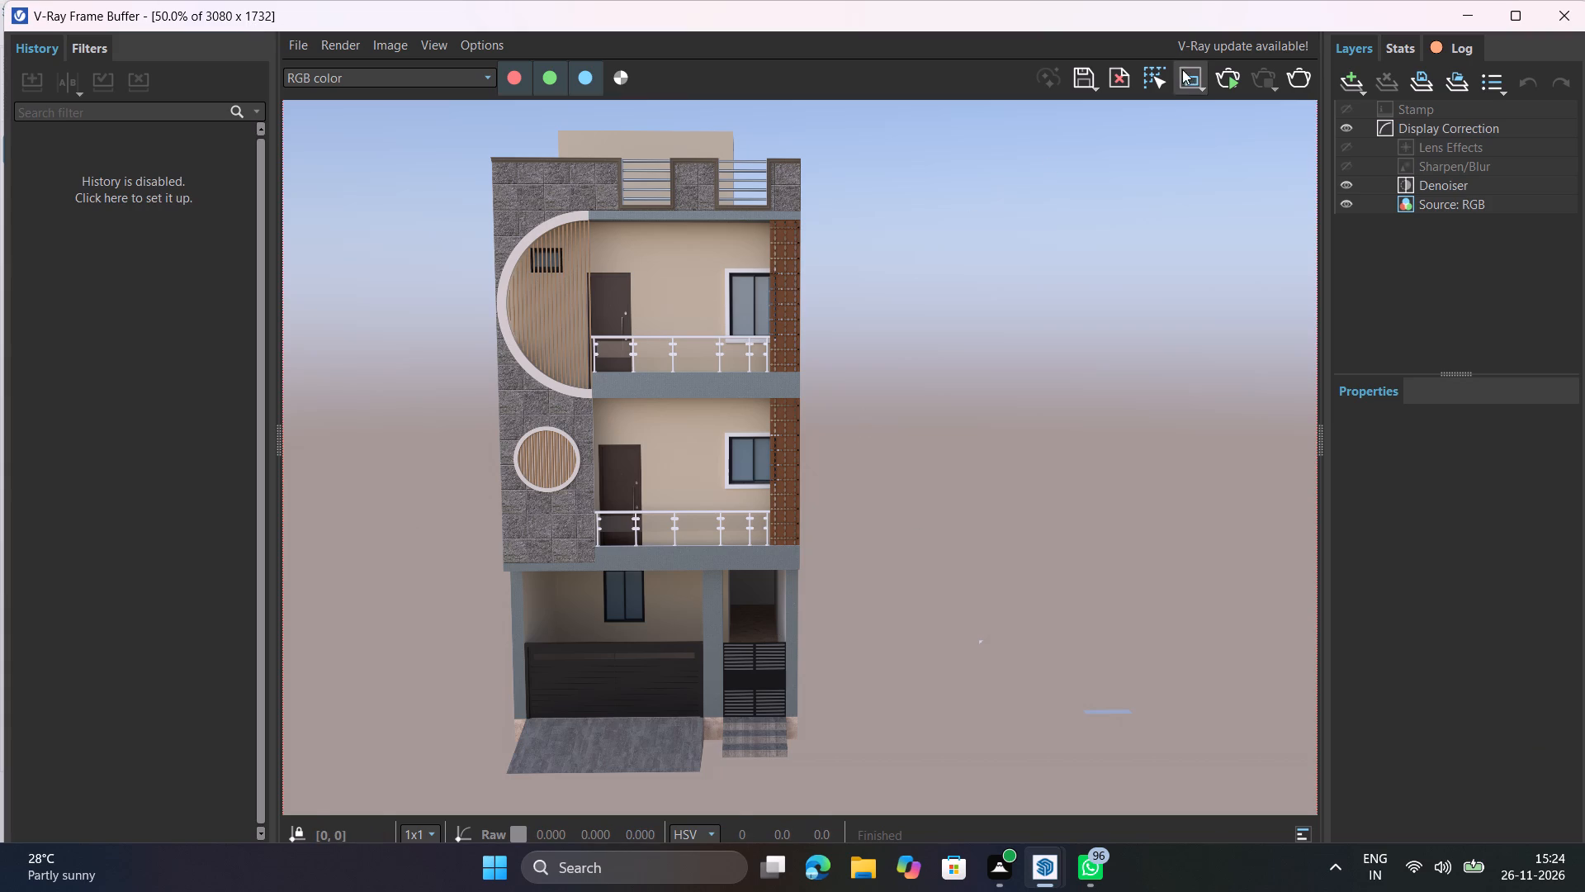
Start saving the finished front-elevation render, with the SketchUp folder inside 1.PROJECTS on Local Disk (D:) as its destination.
click(1078, 76)
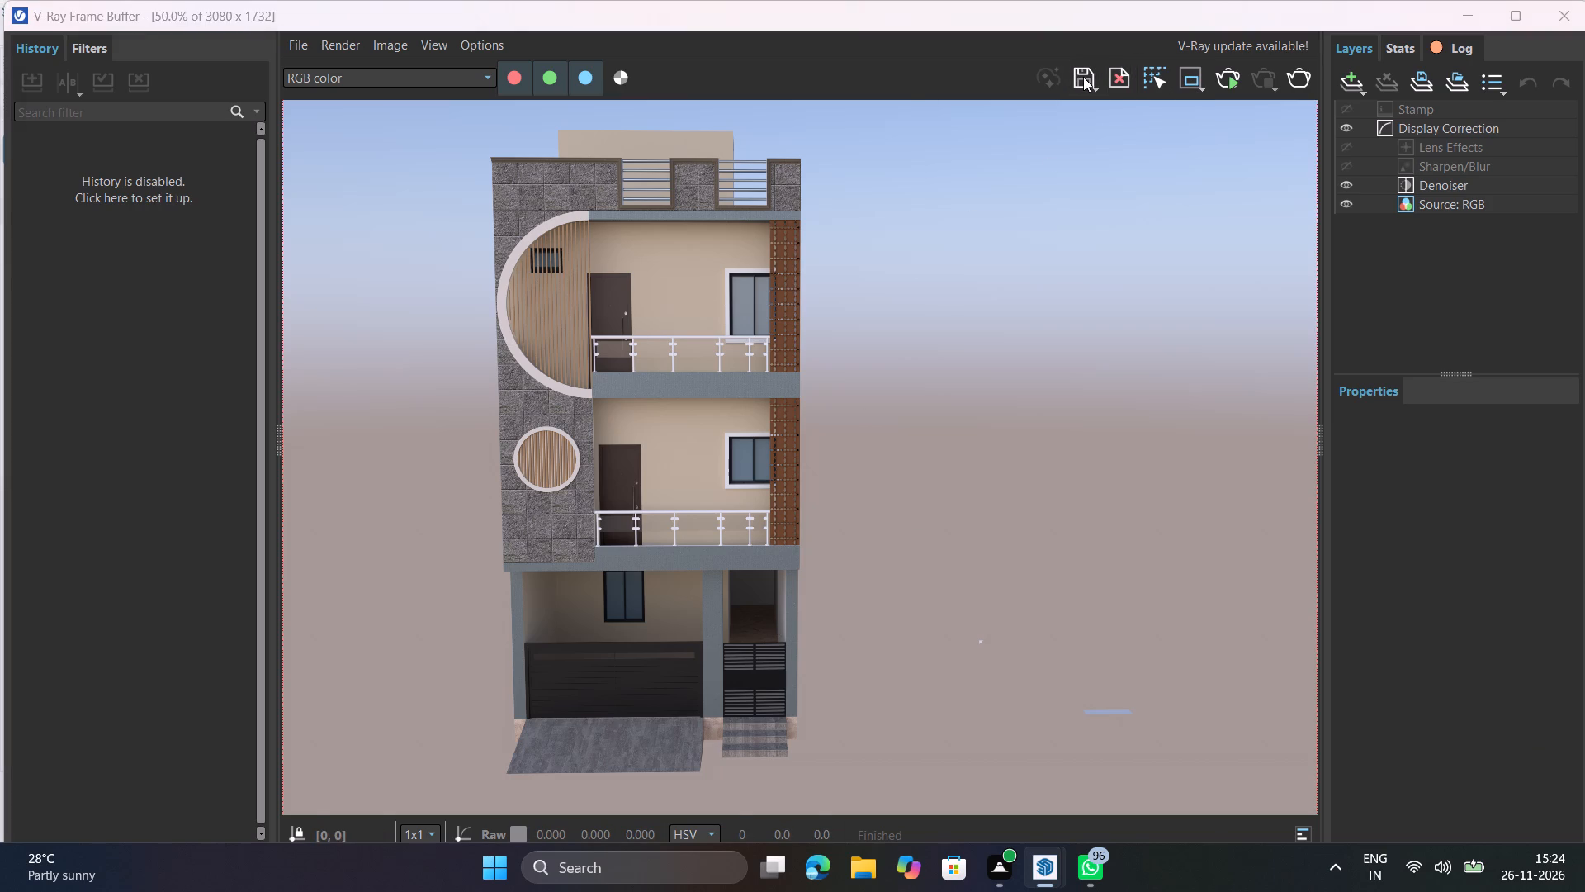
scroll(270, 311, down, 4)
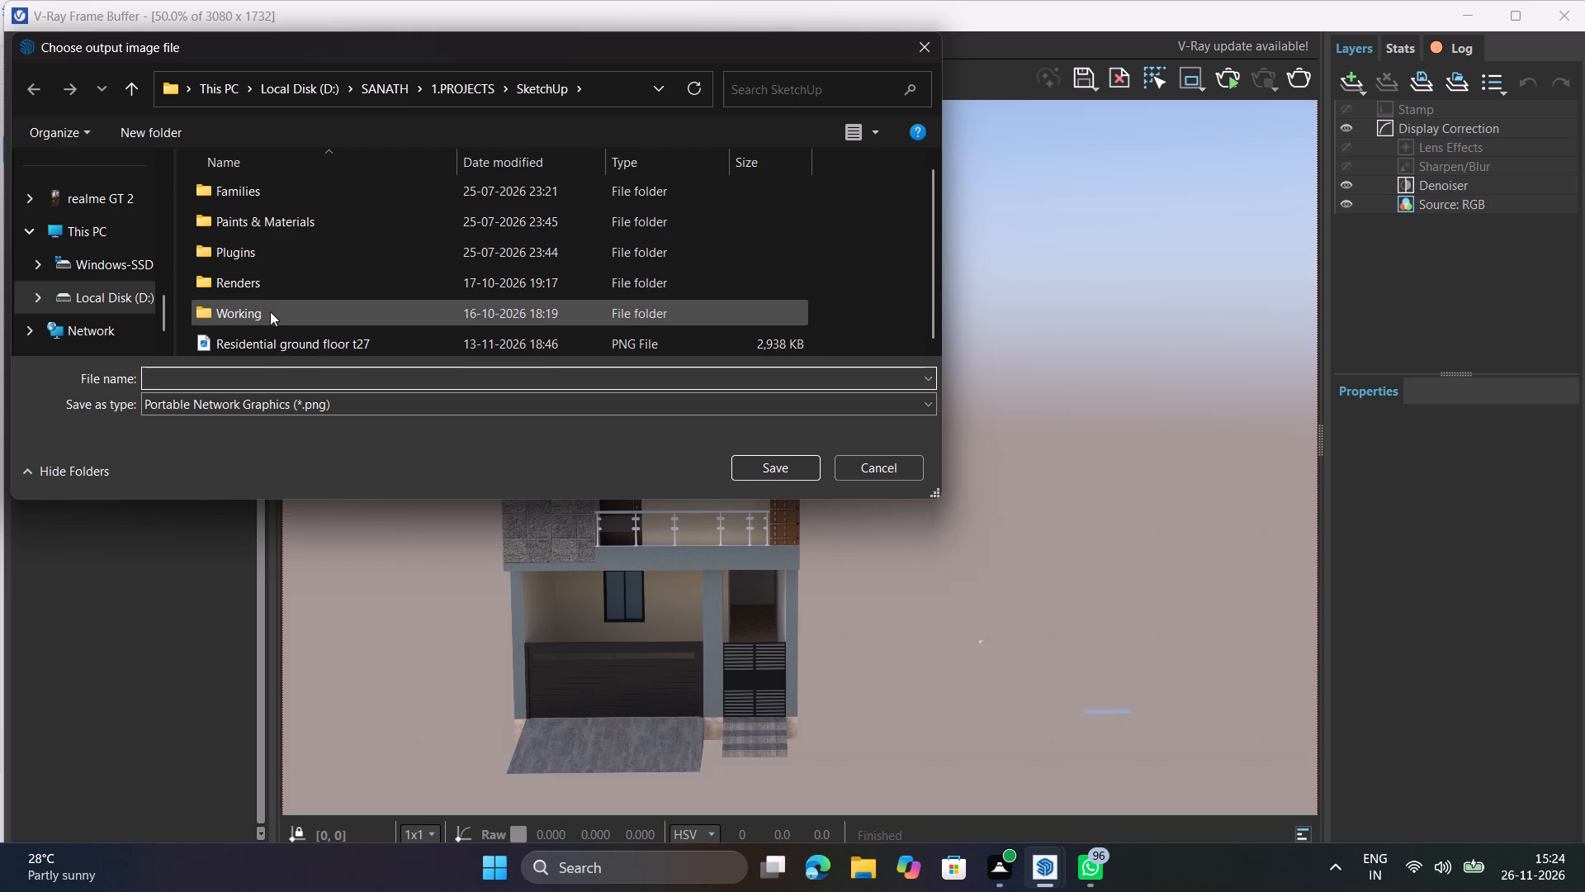
scroll(270, 311, up, 9)
scroll(269, 311, down, 15)
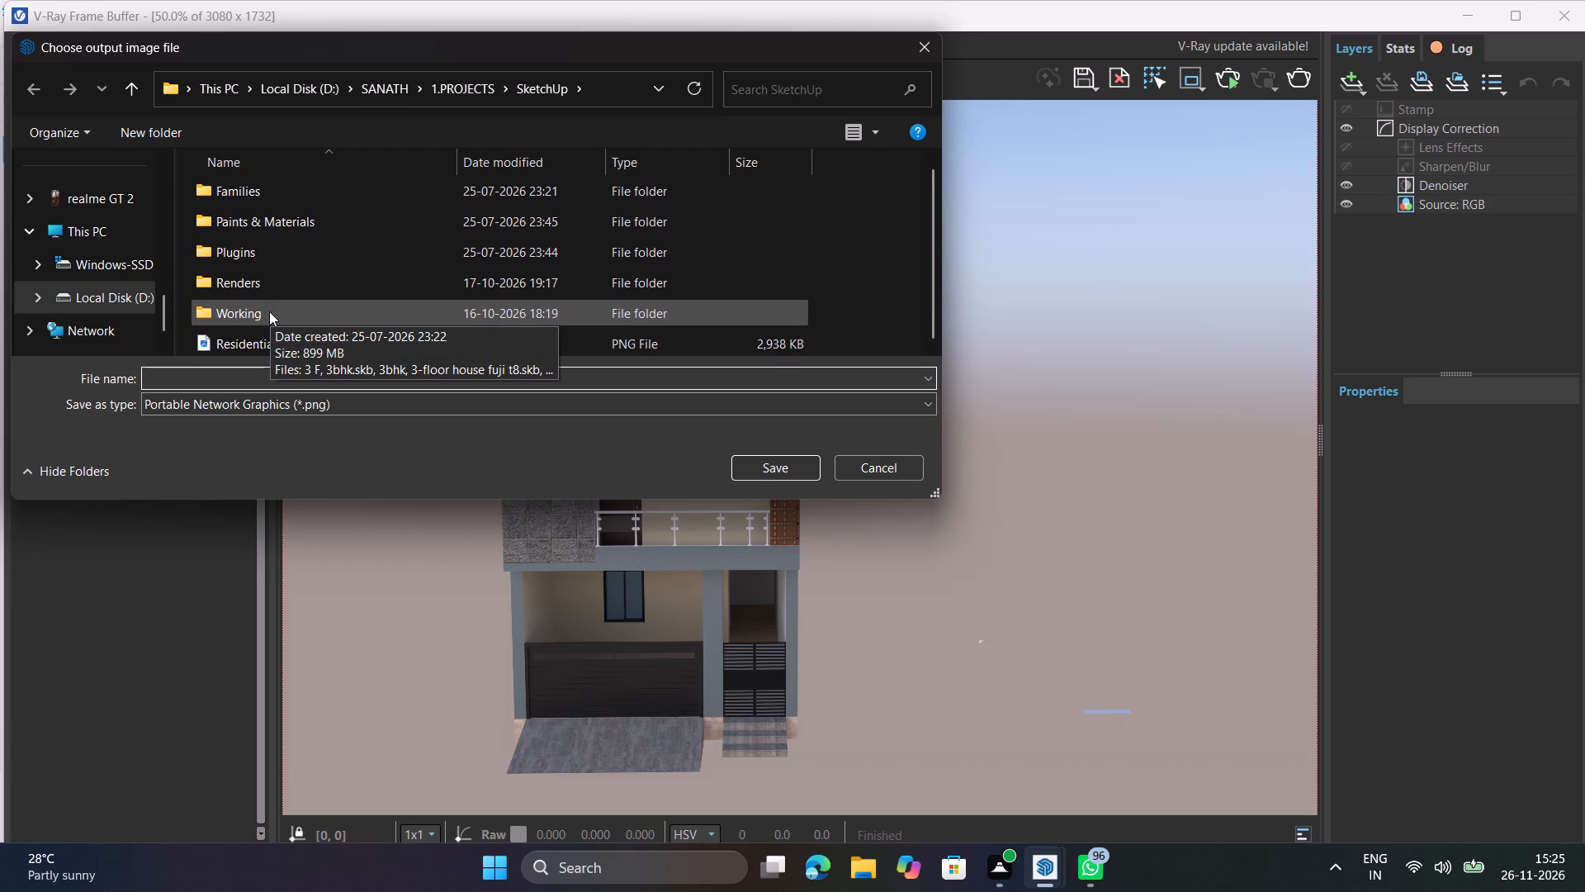
scroll(142, 268, down, 1)
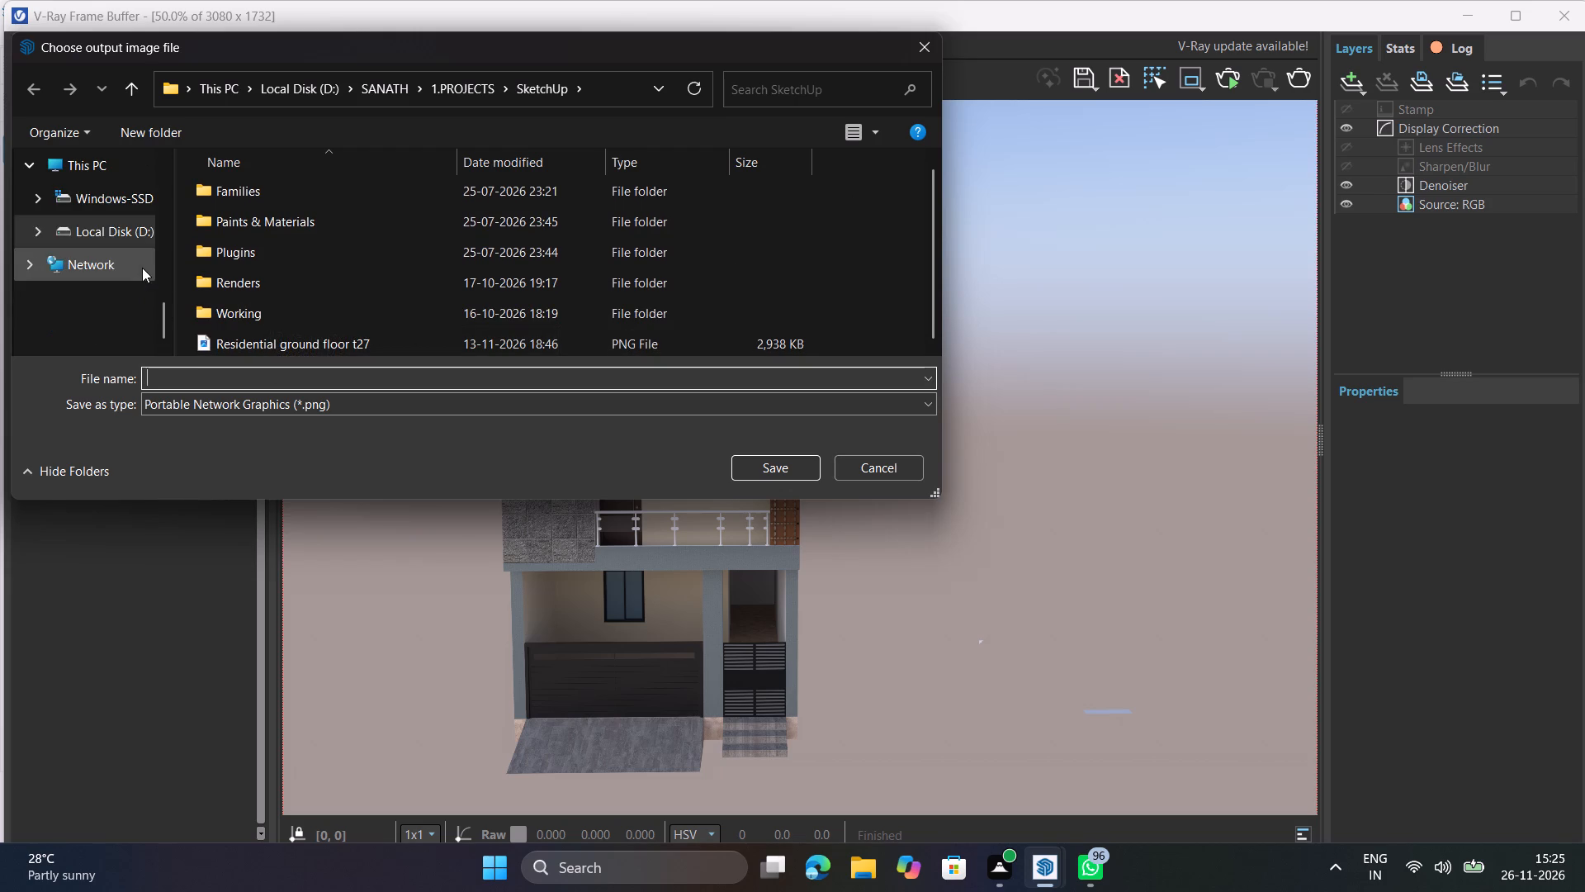
scroll(142, 268, up, 1)
click(143, 267)
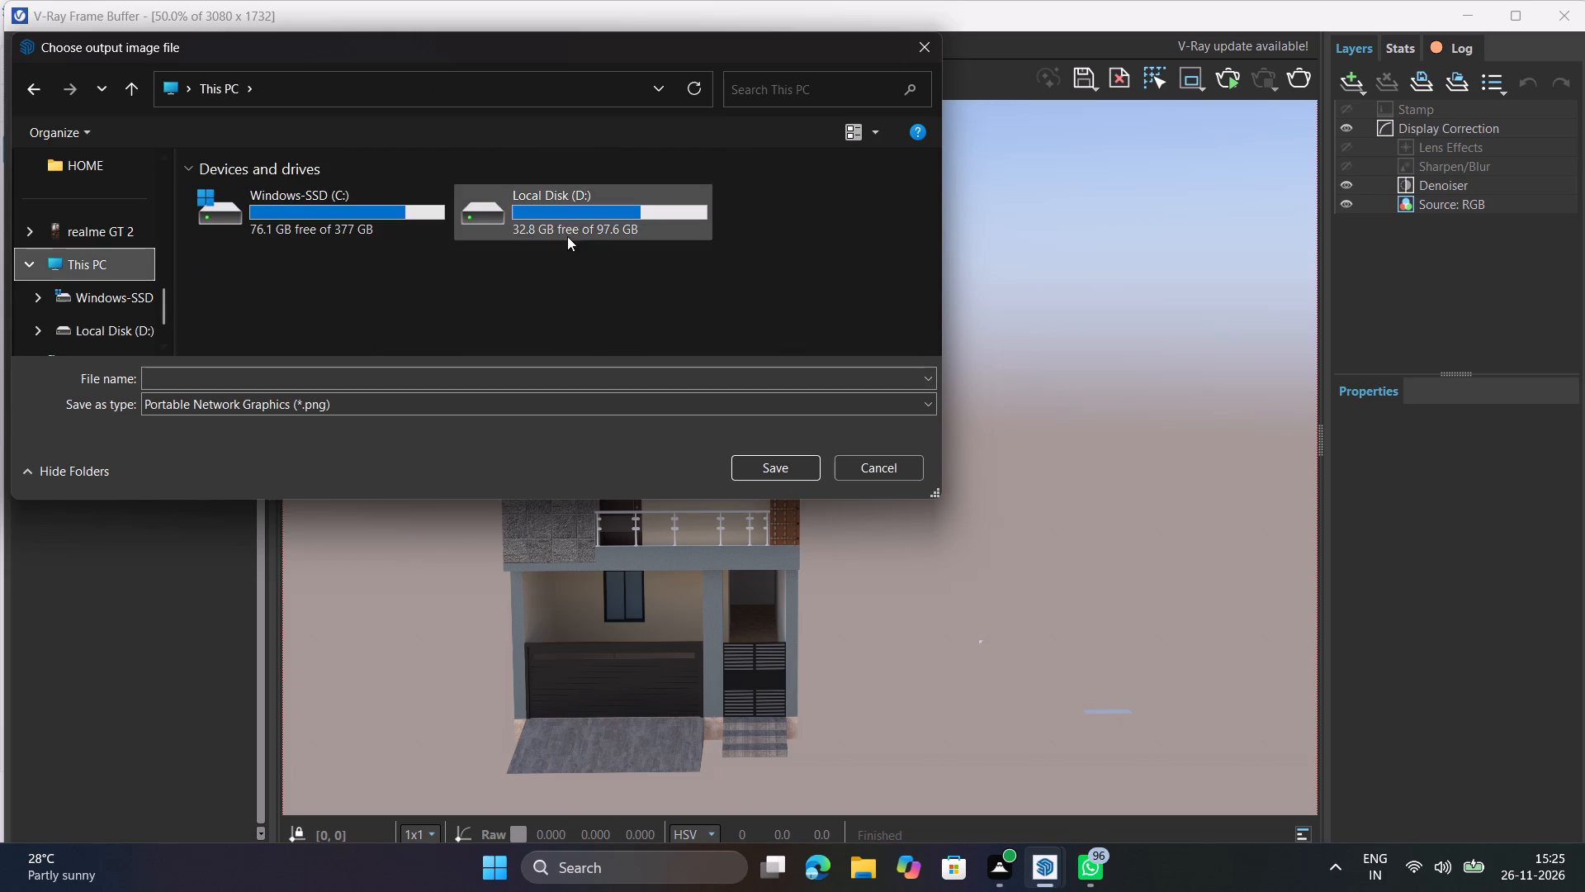
double_click(567, 230)
scroll(447, 297, down, 3)
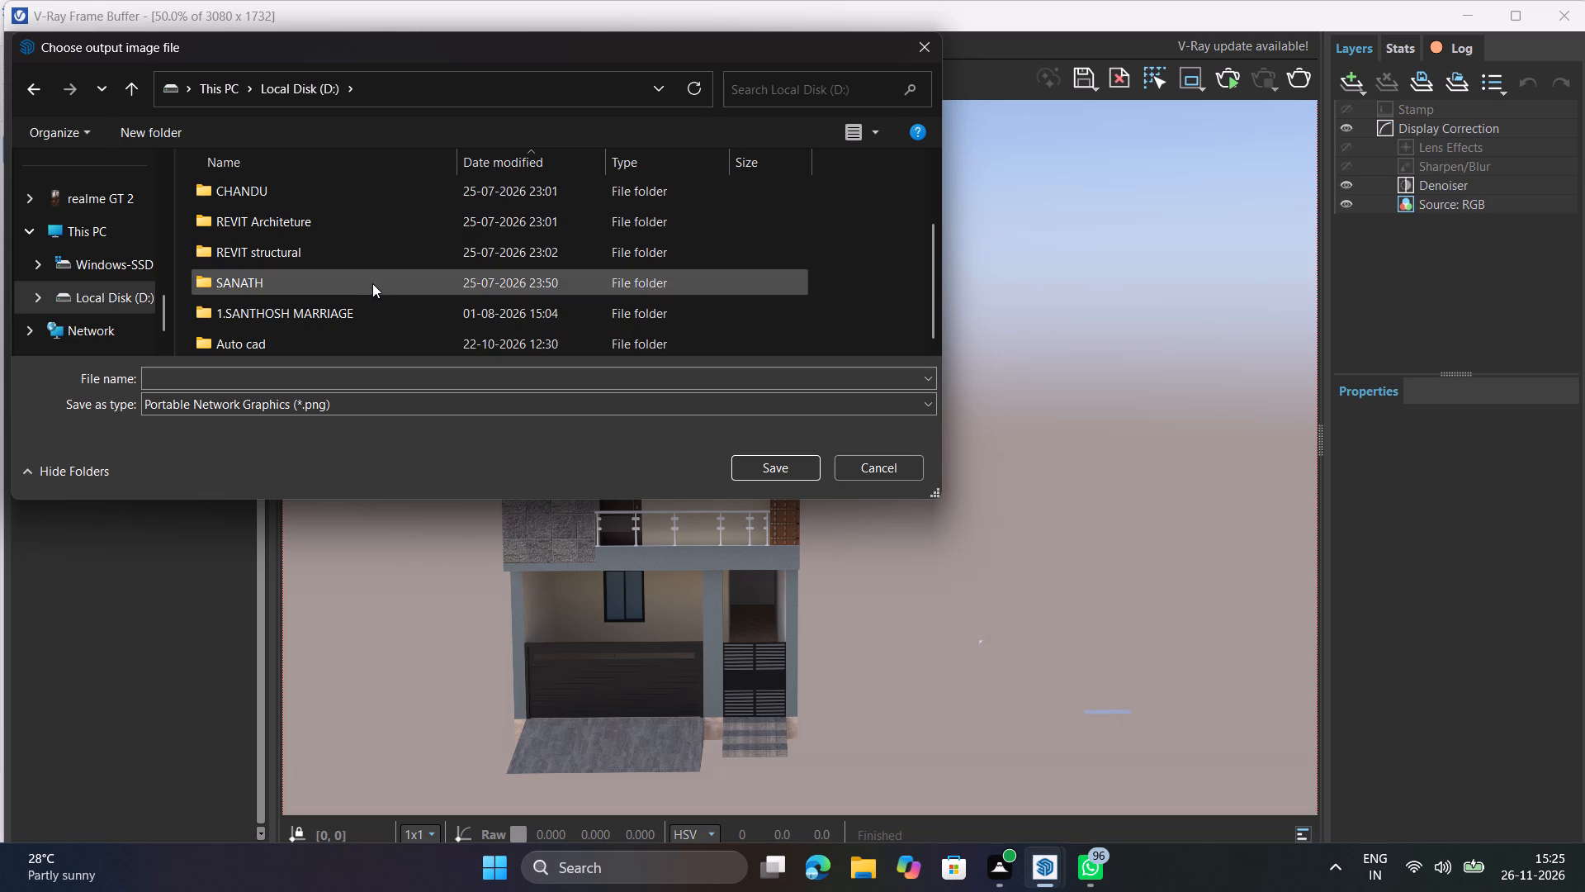
double_click(373, 283)
double_click(438, 217)
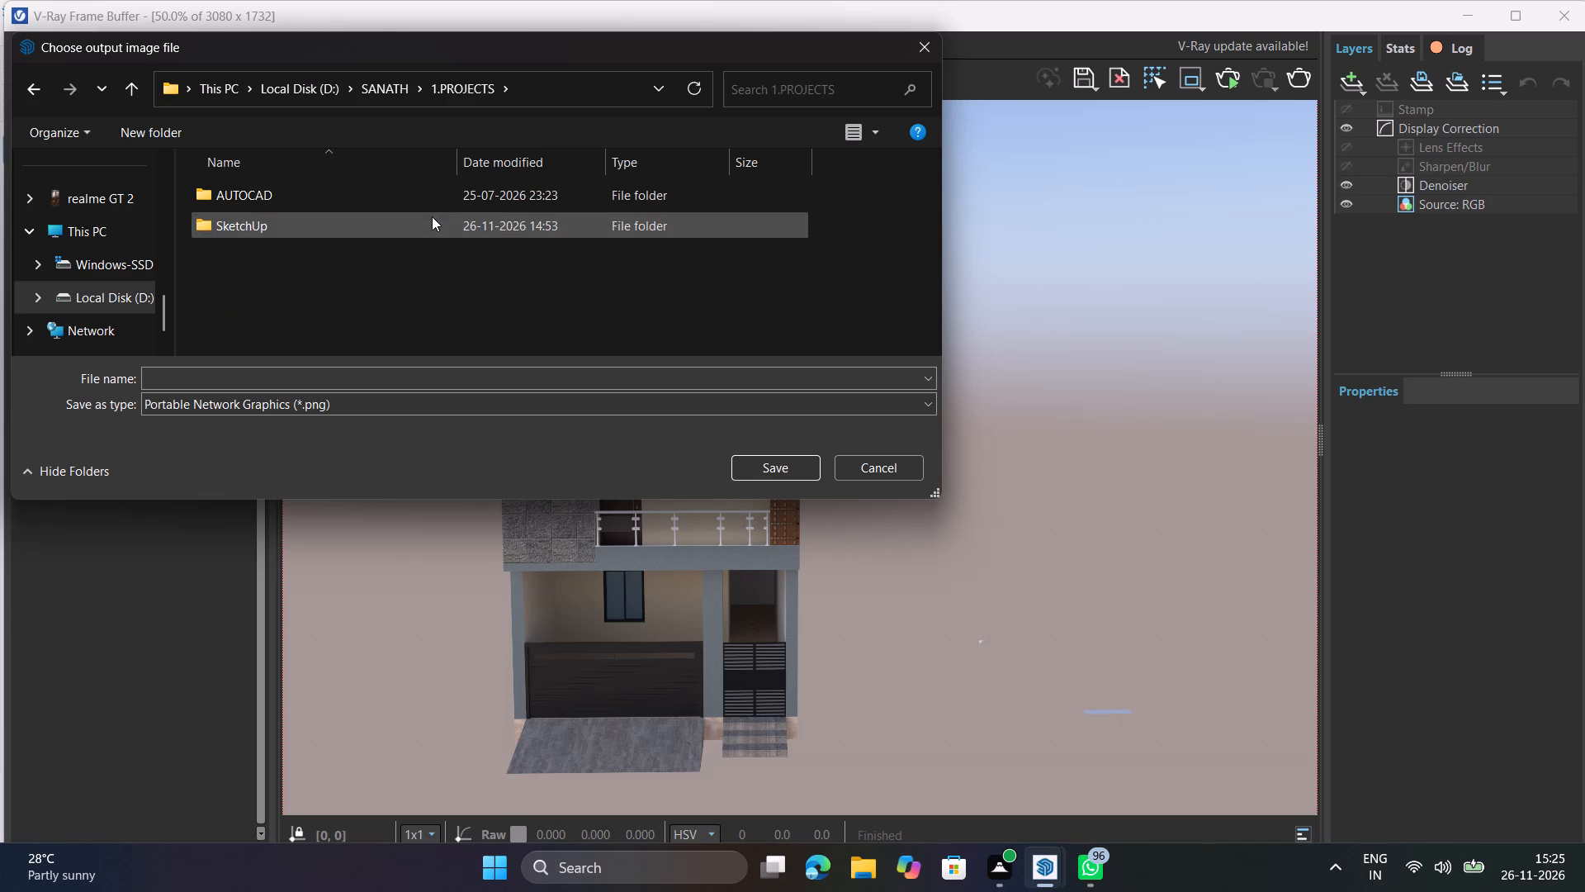
double_click(433, 234)
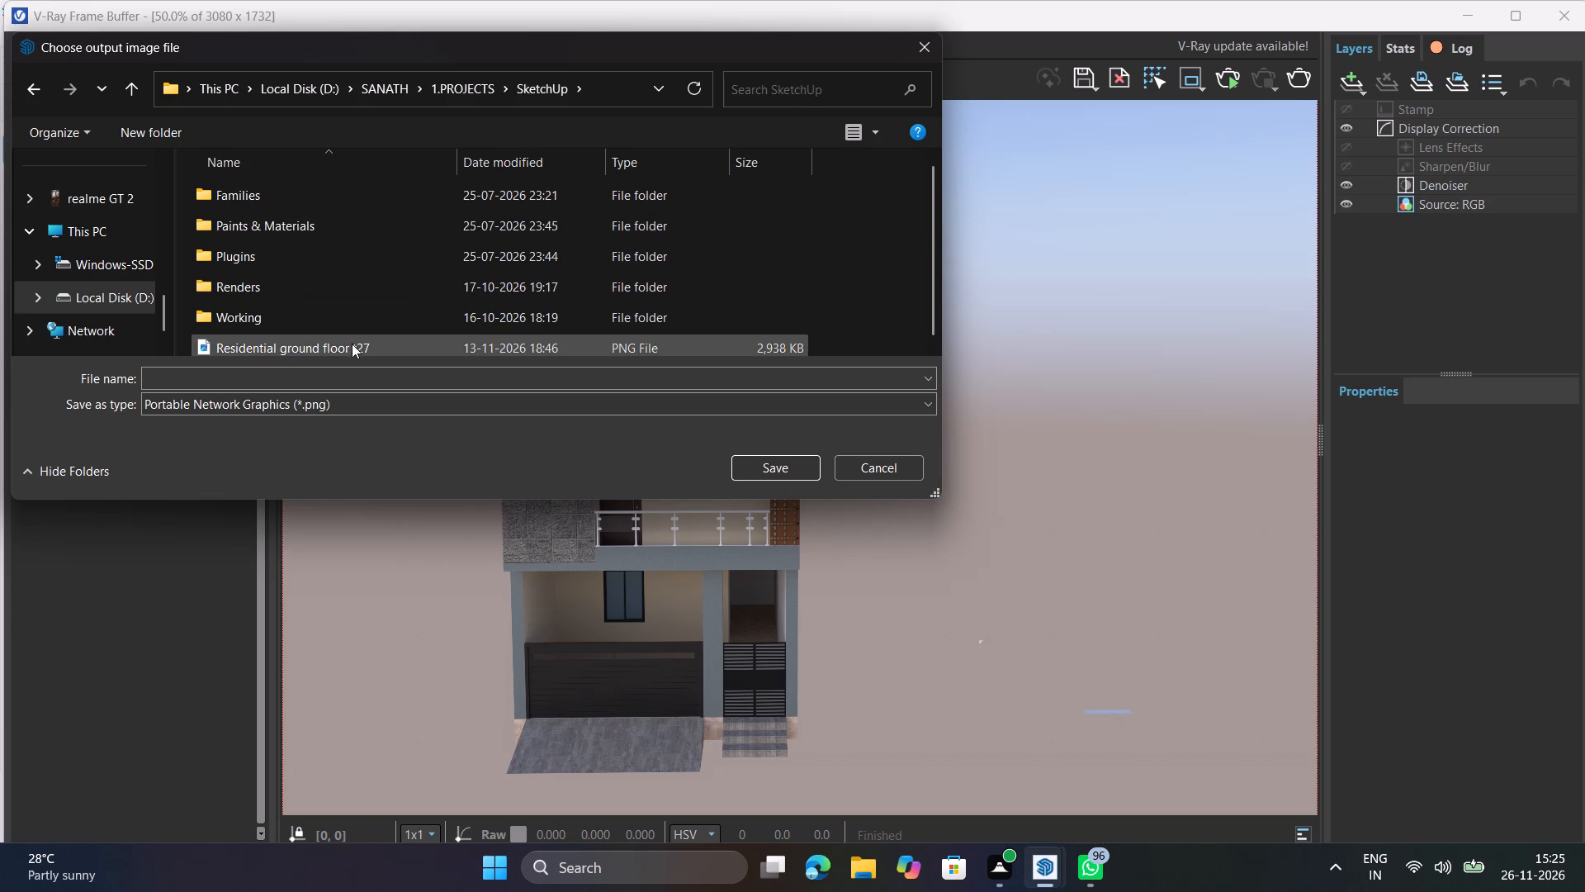
scroll(422, 334, down, 4)
scroll(422, 334, up, 3)
scroll(422, 334, down, 3)
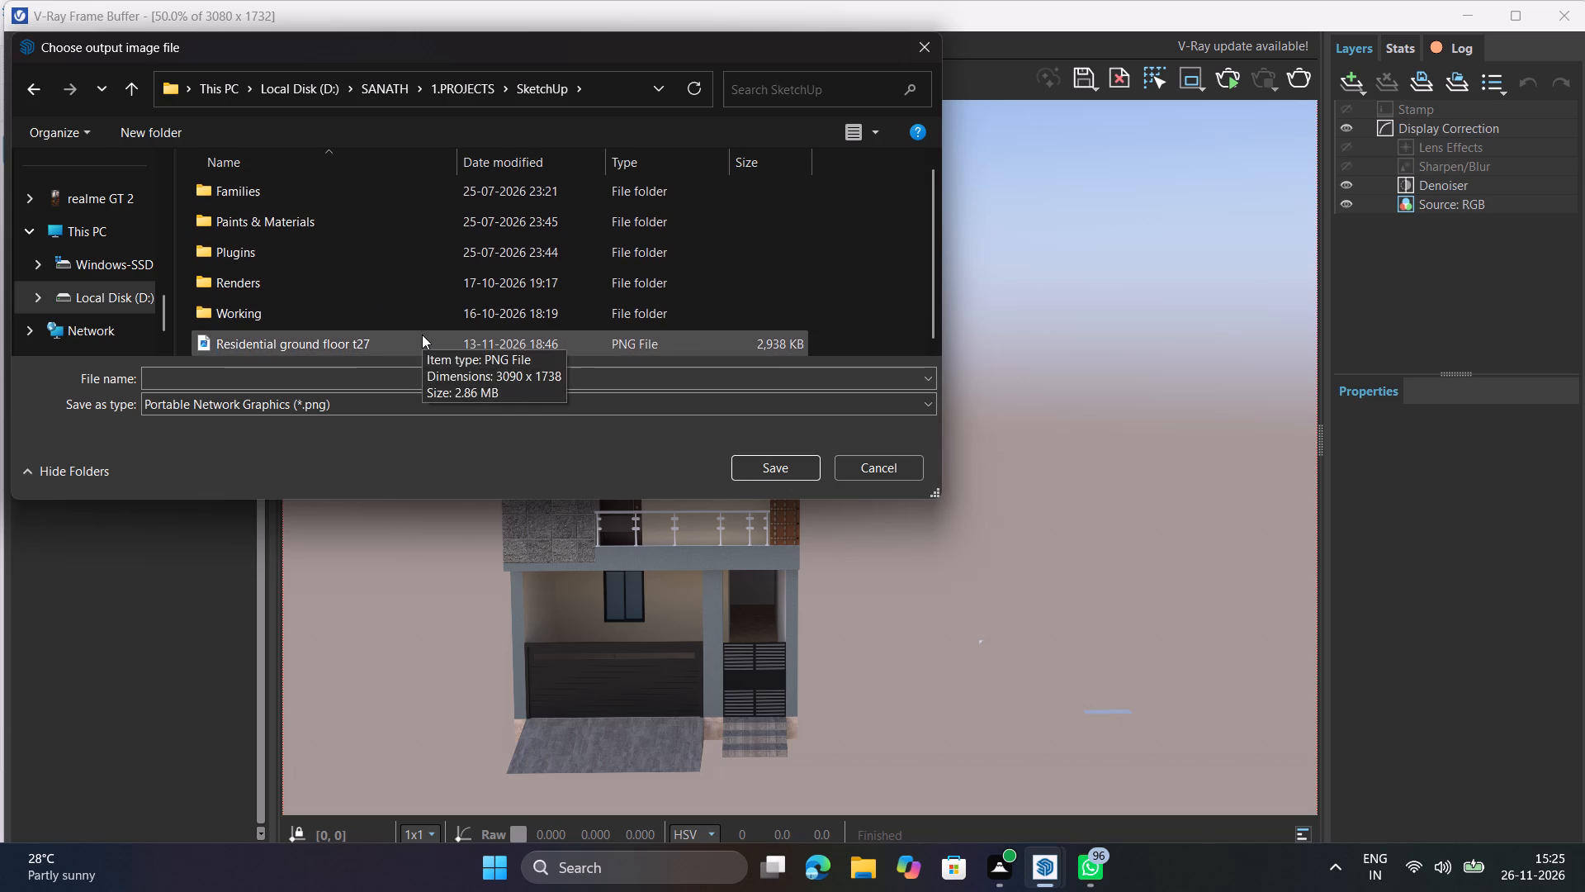
Name the render image FLOOR PLAN2, set its format to JPEG and save it.
click(335, 384)
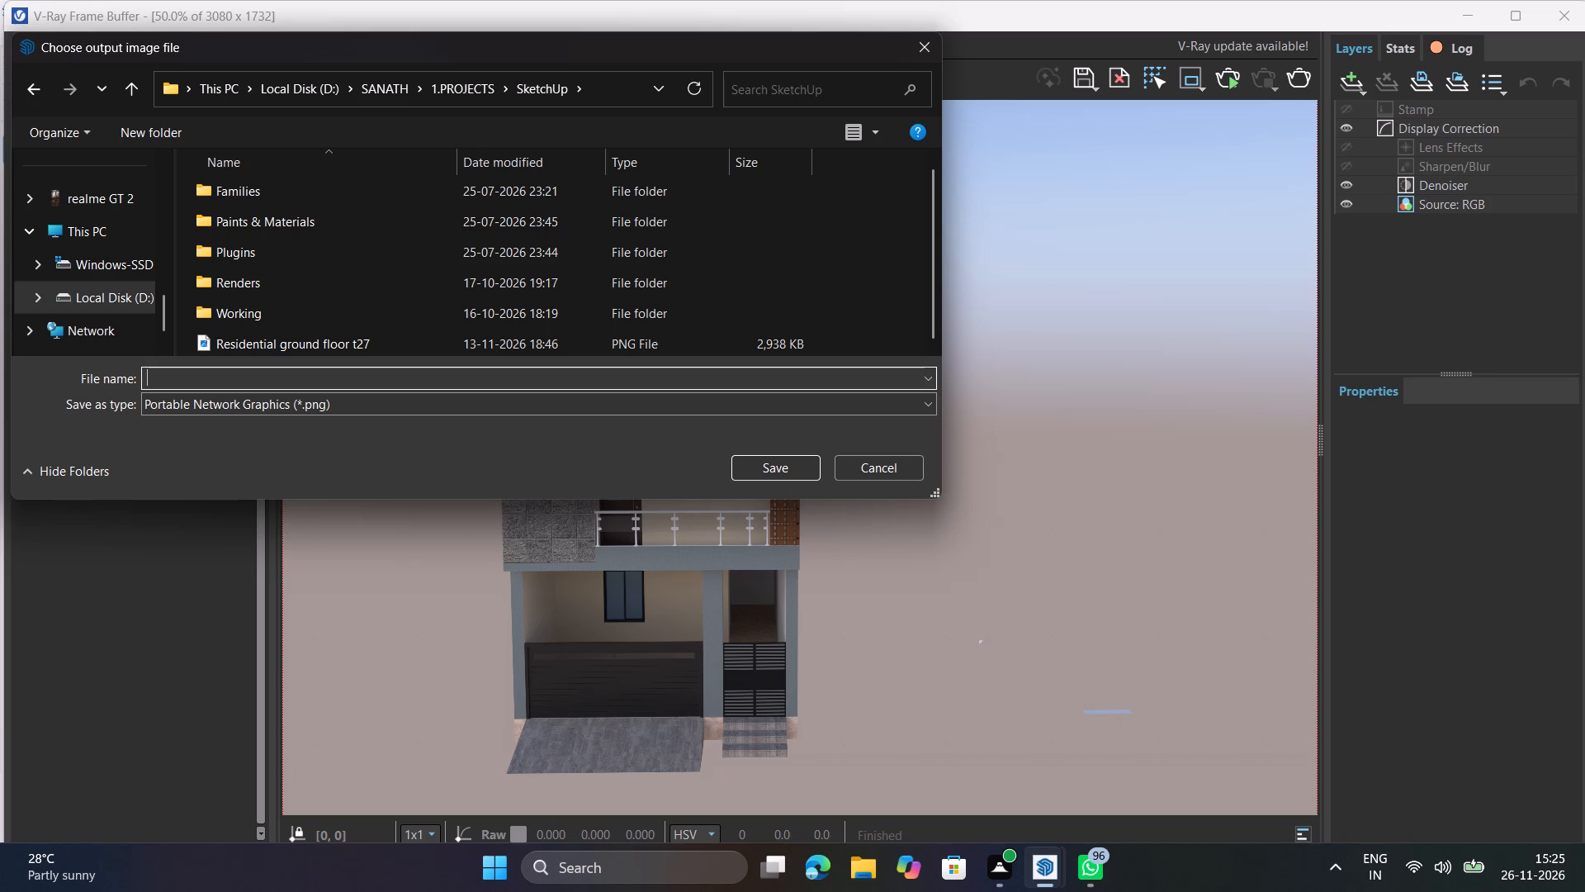
text(FLOOR PLAN 2)
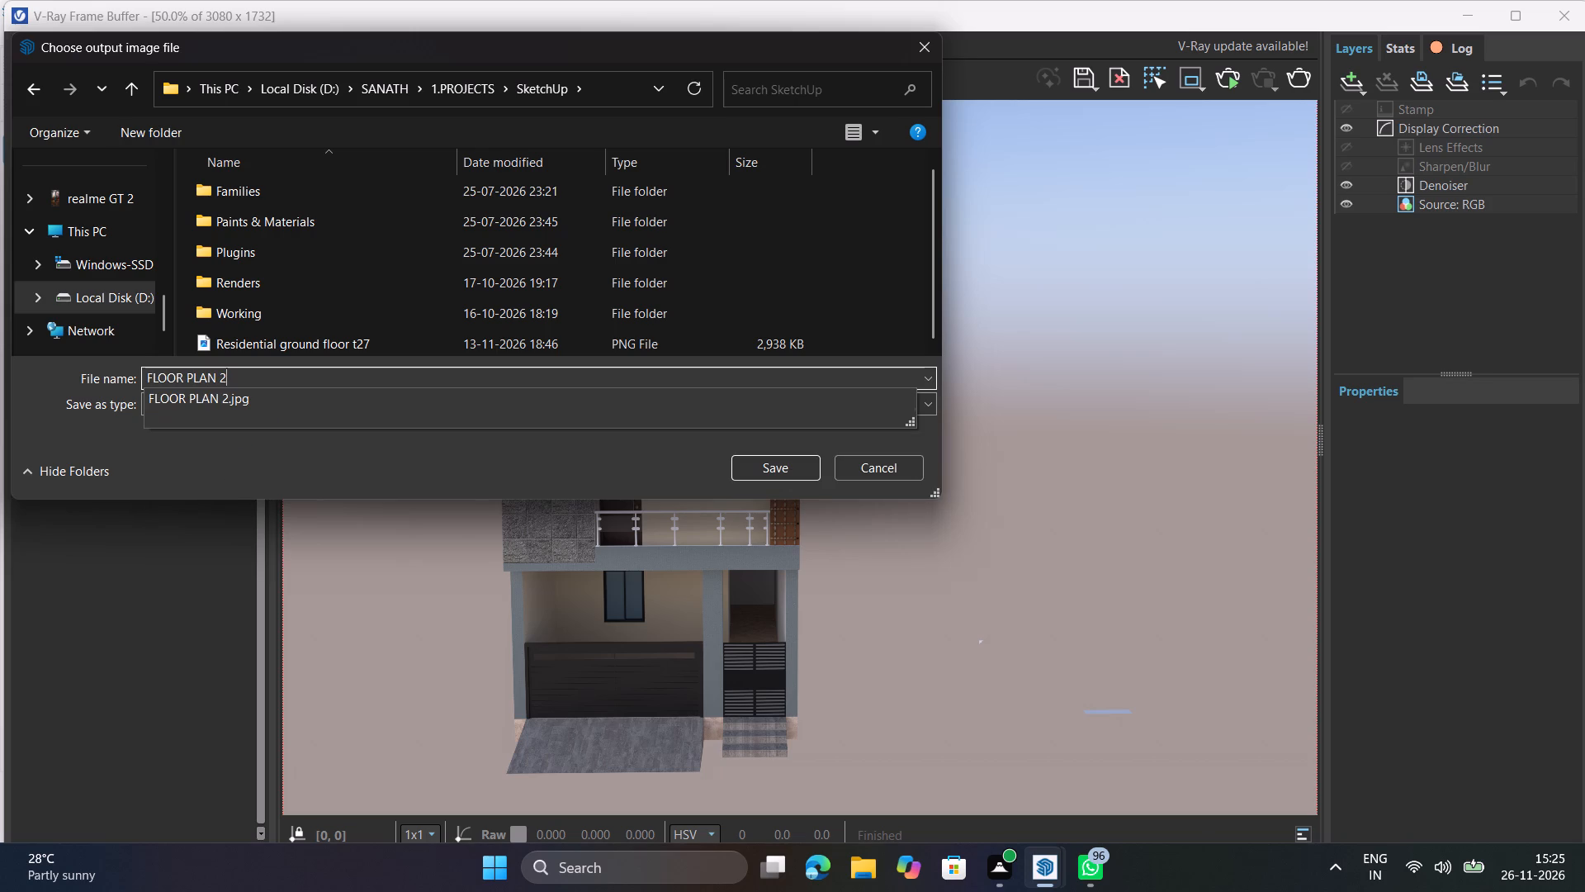
key(BackSpace)
key(BackSpace)
key(2)
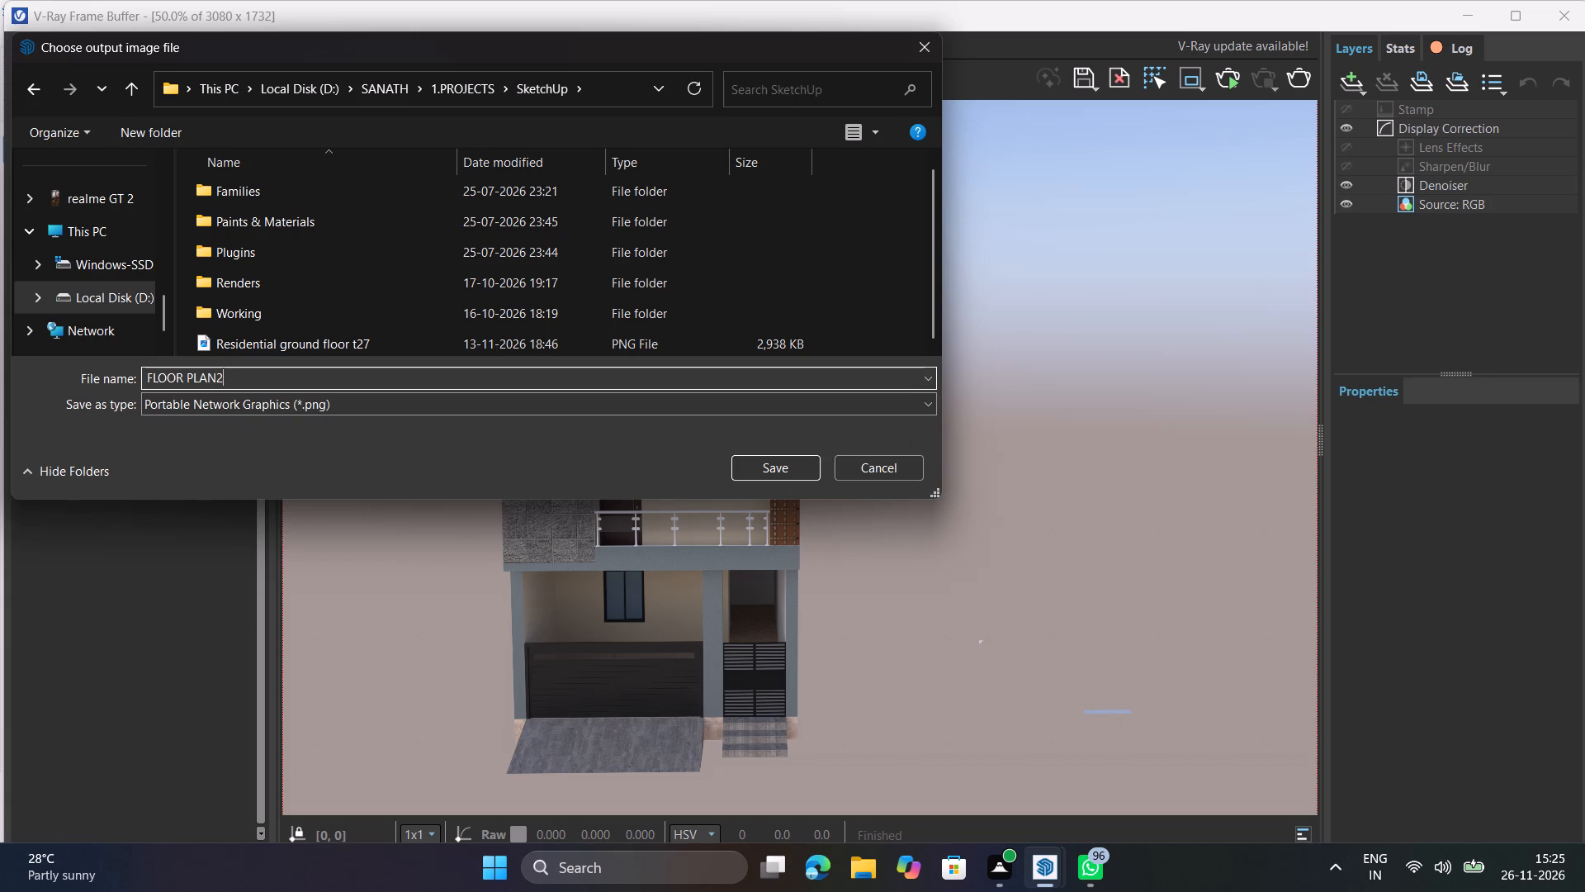
click(887, 406)
click(267, 509)
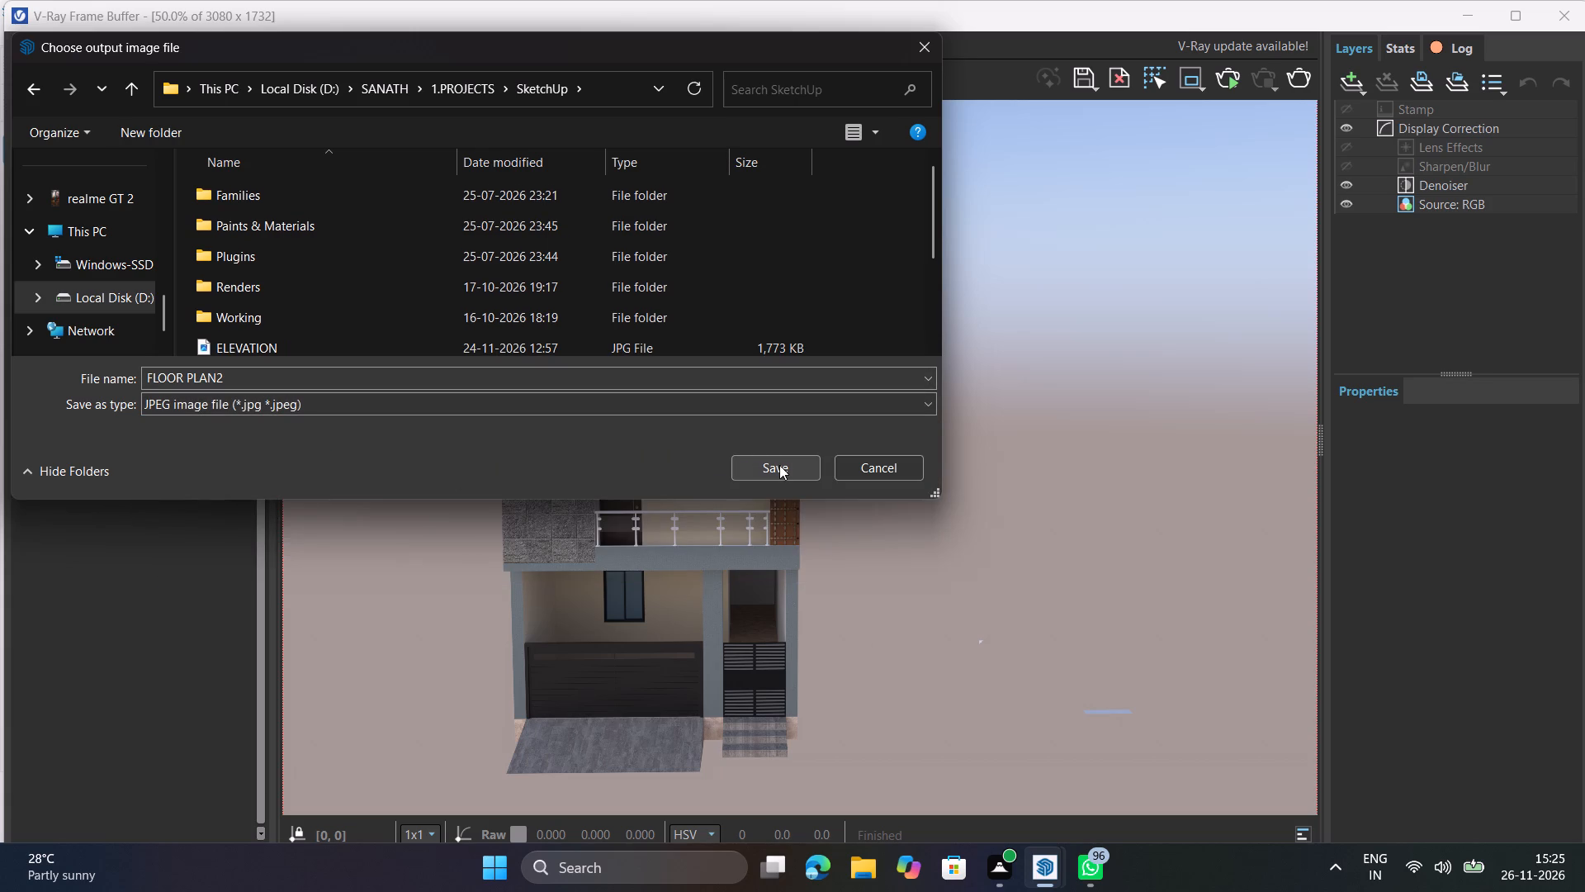
click(779, 465)
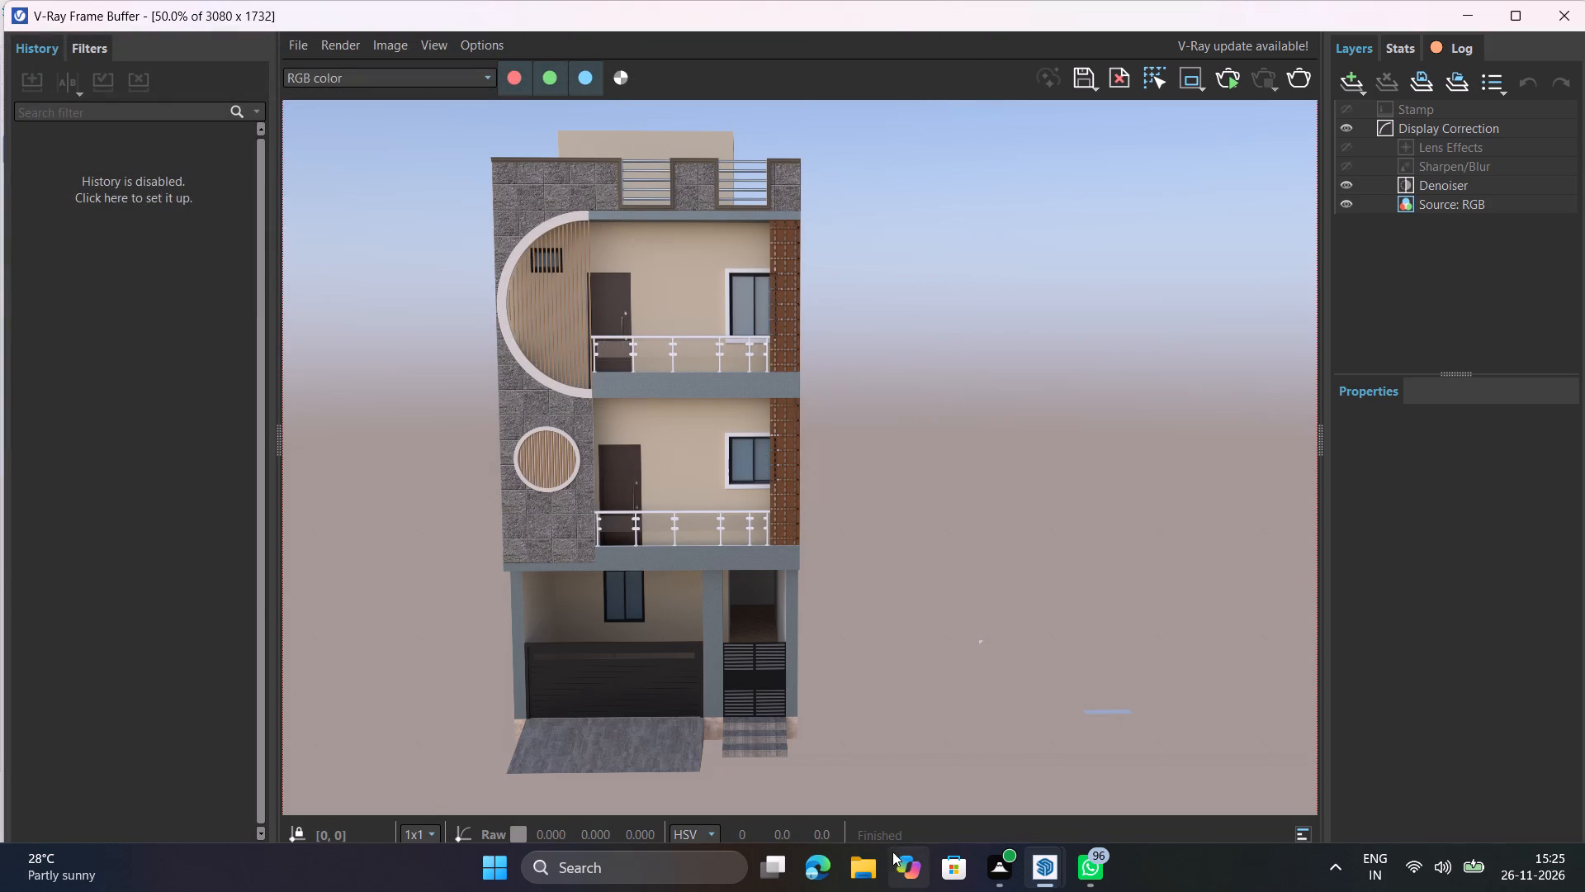
Switch to File Explorer, open the recently saved FLOOR PLAN2 image to check it, and close the viewer and File Explorer.
click(867, 867)
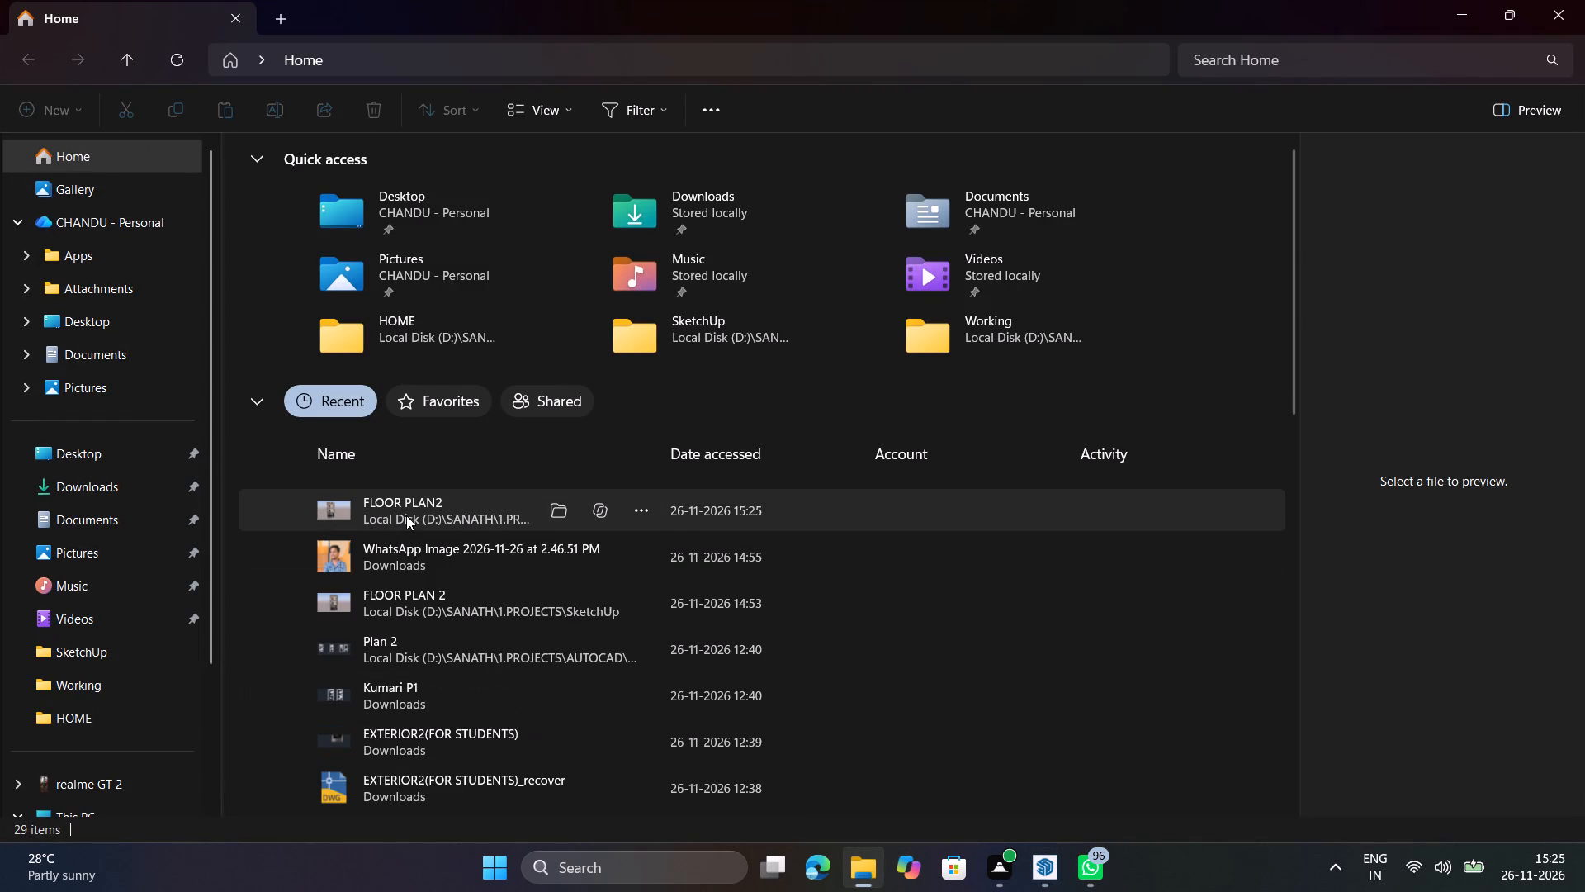
double_click(406, 515)
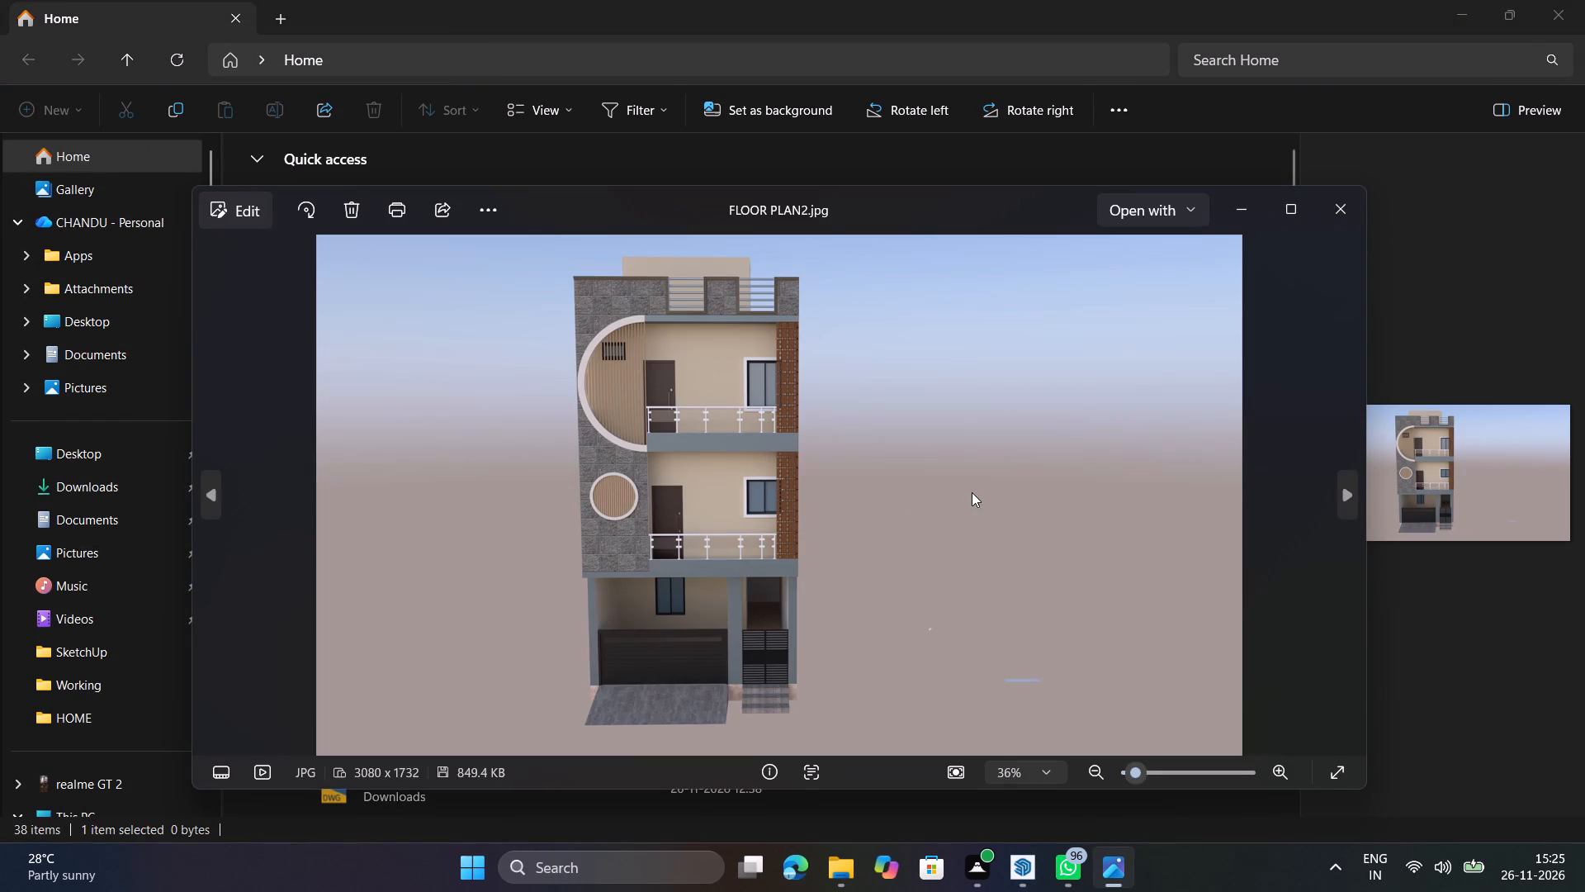
click(1349, 199)
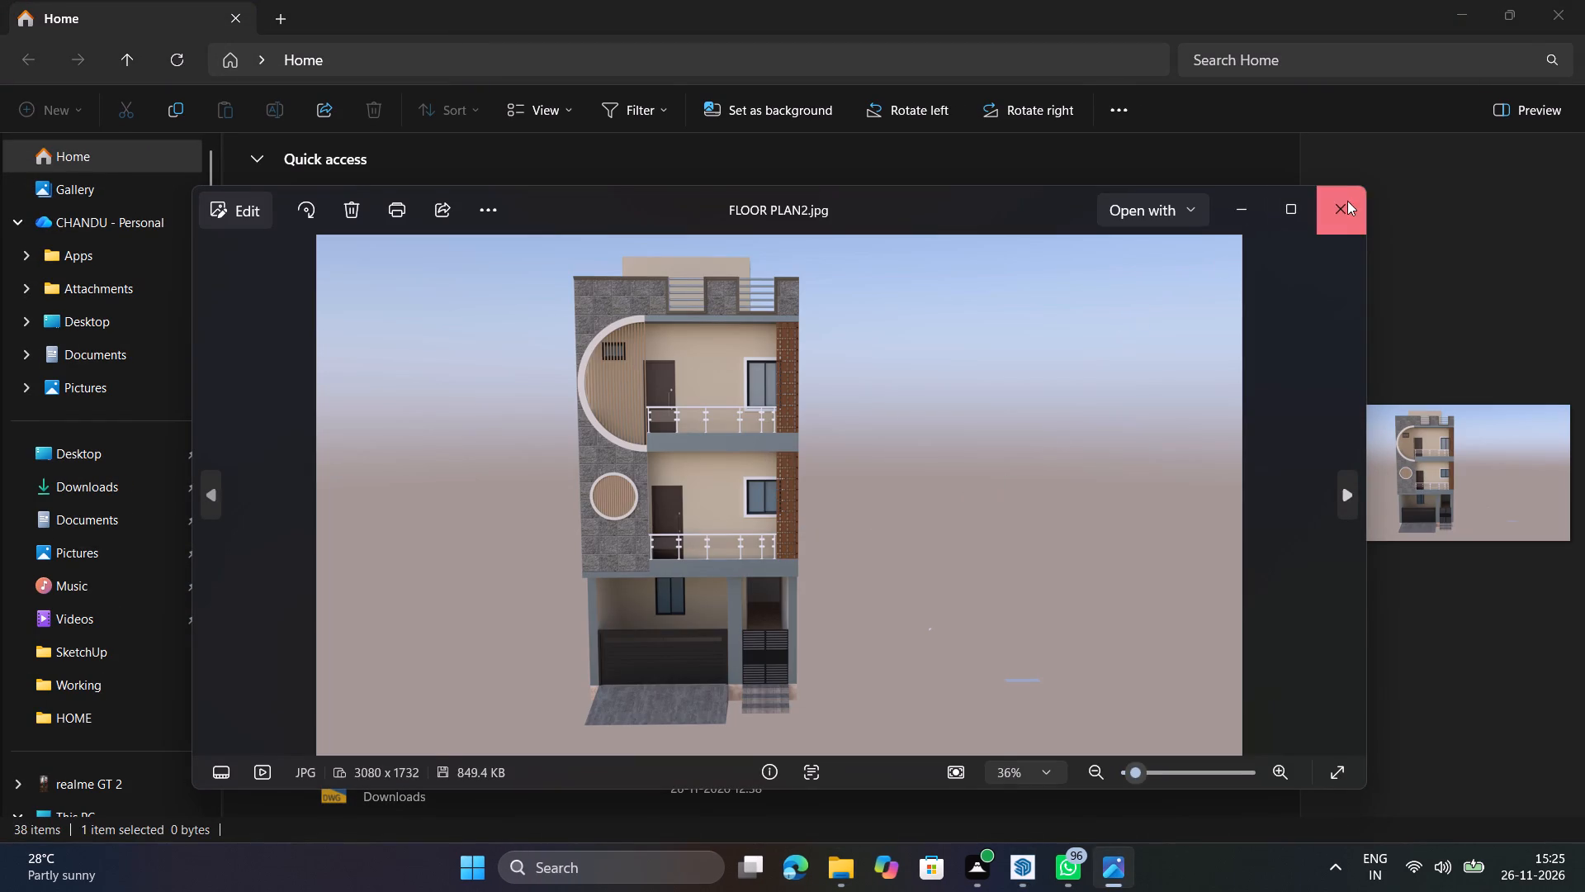
click(1570, 21)
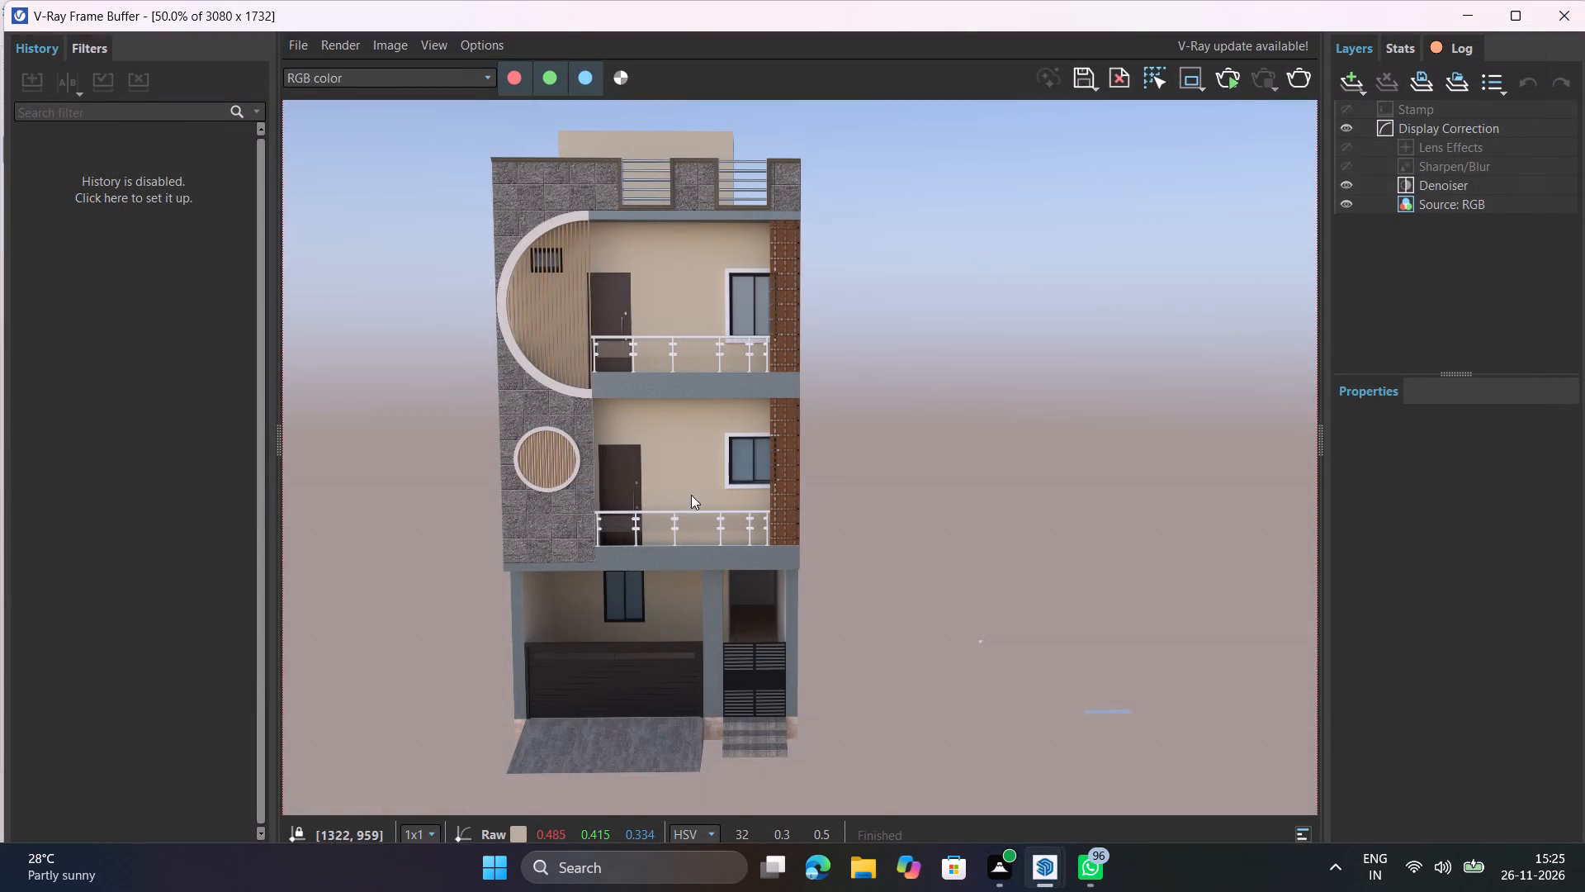
Close the V-Ray Frame Buffer and return to the house model.
scroll(707, 486, down, 3)
click(1222, 80)
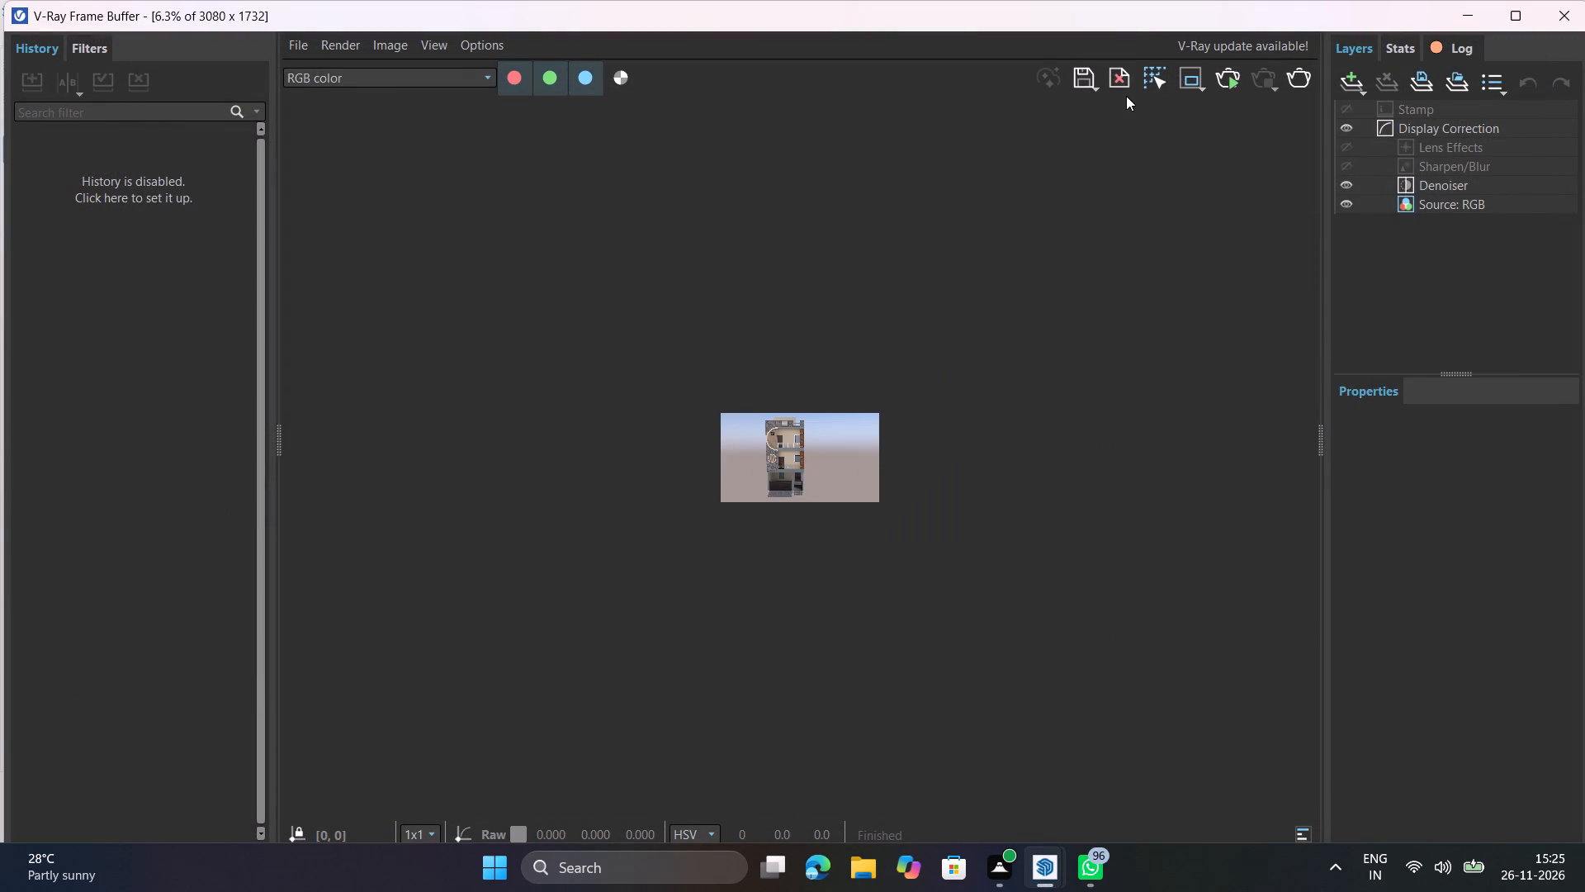
click(1564, 12)
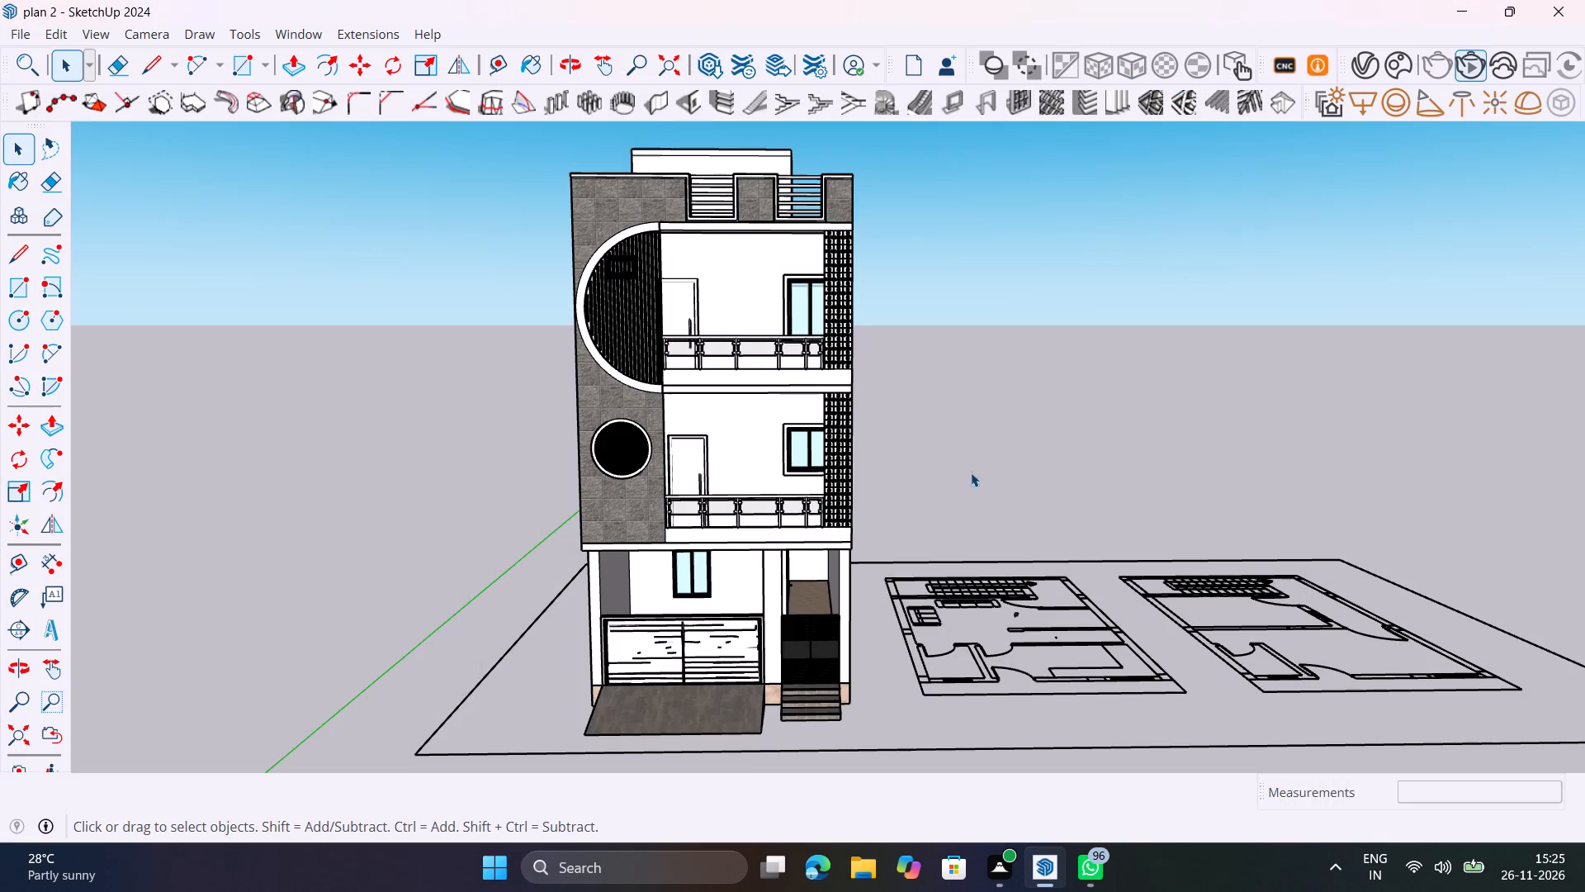
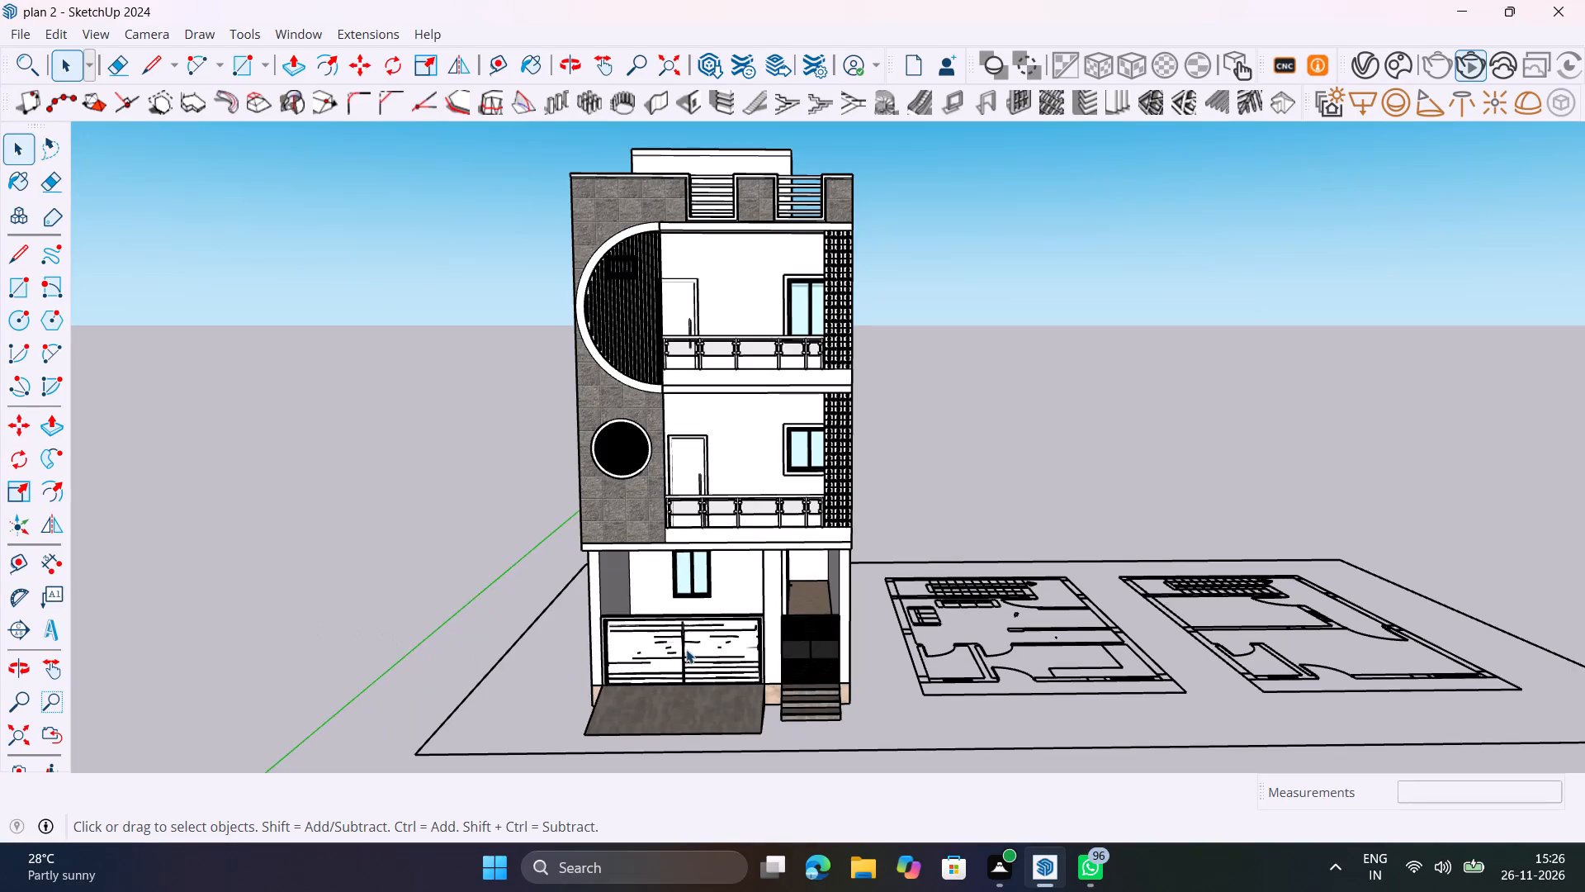
Examine the finished three-storey house from the front, the plain side wall beside the floor plans, and the roof.
scroll(686, 649, down, 3)
middle_drag(775, 673, 449, 682)
scroll(1031, 676, up, 5)
middle_drag(1029, 676, 785, 675)
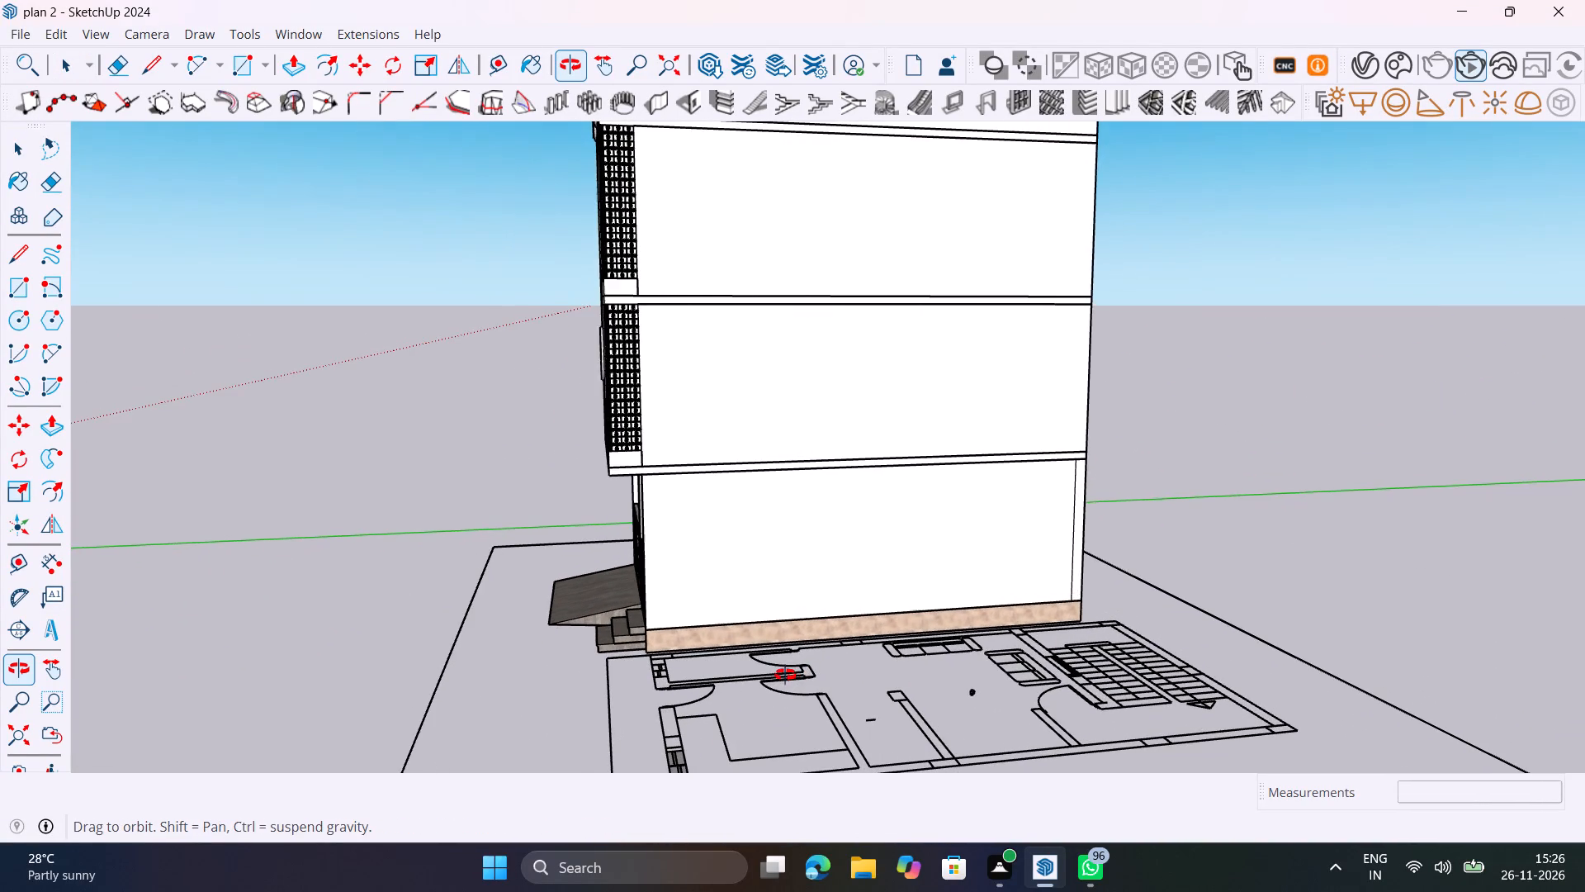
middle_drag(785, 675, 787, 675)
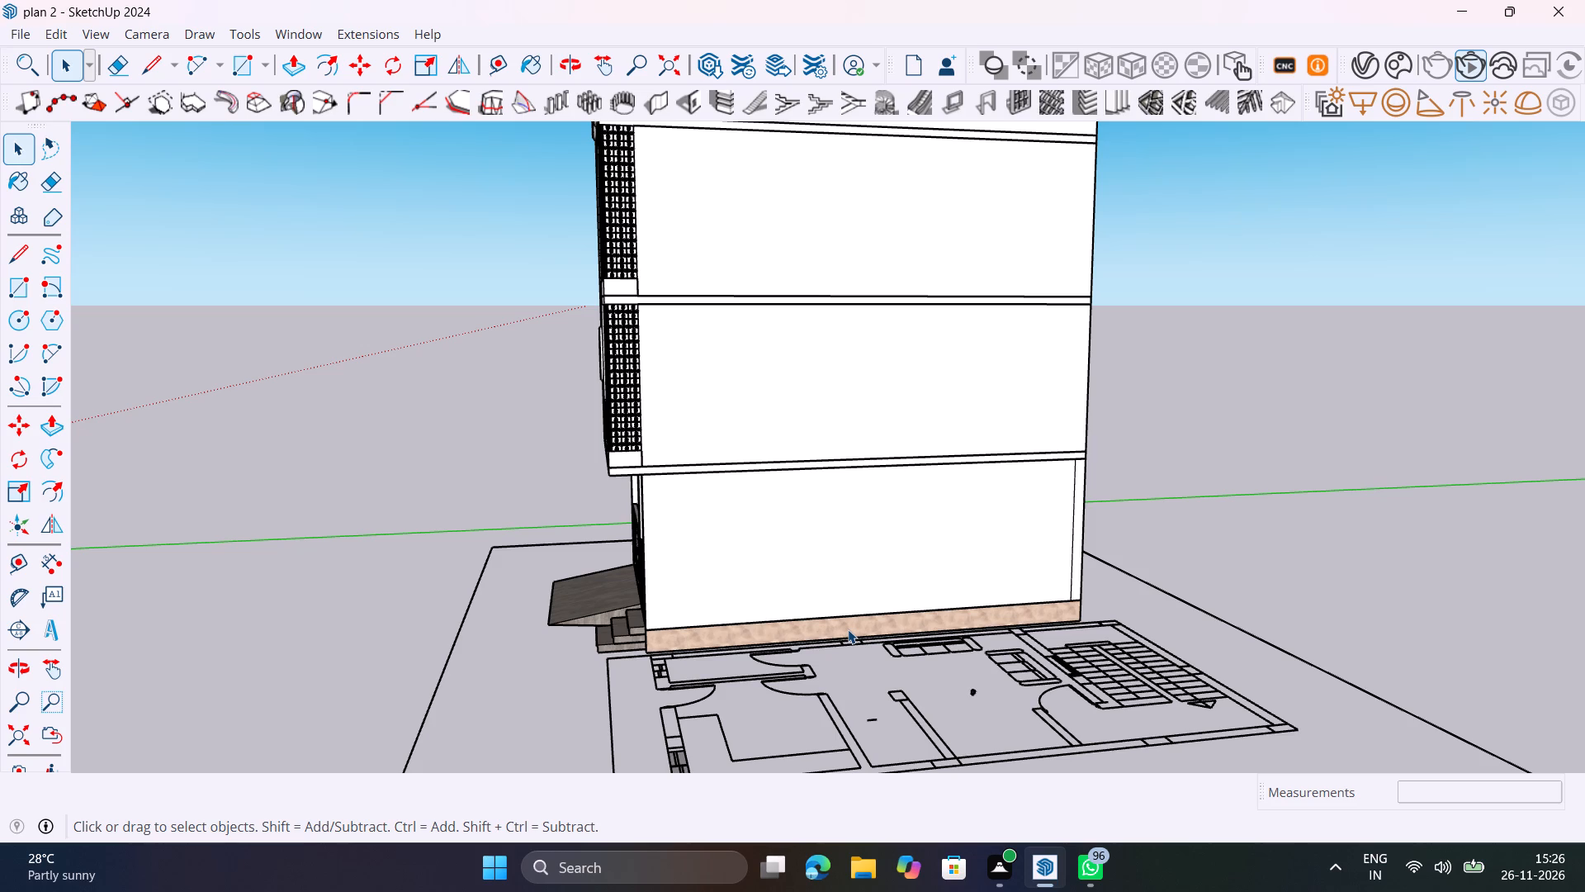
middle_drag(1148, 515, 1425, 598)
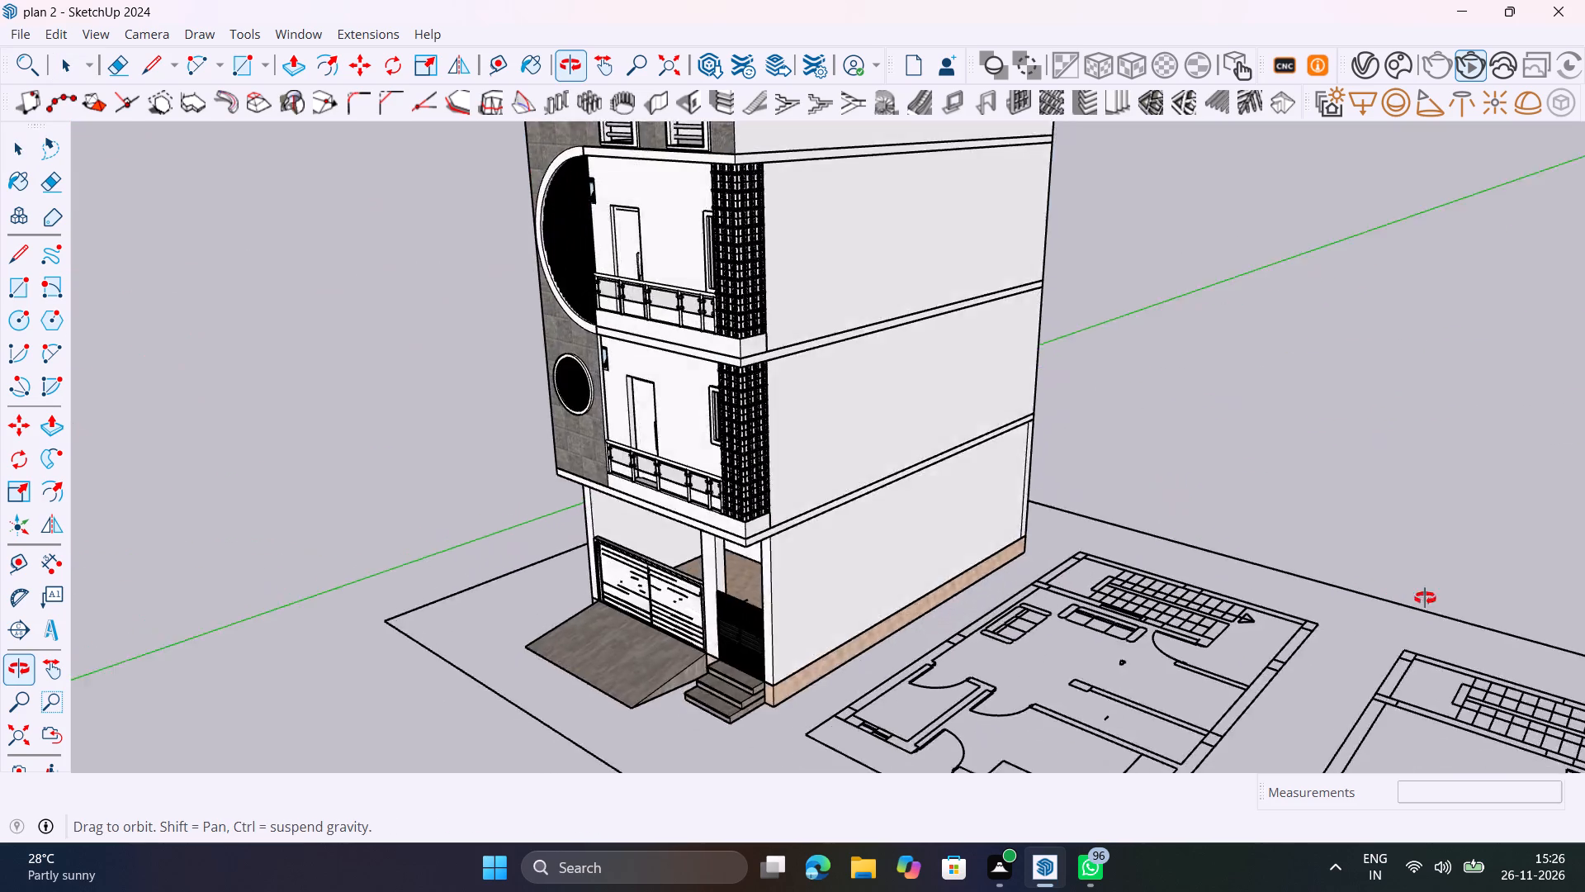
middle_drag(1425, 598, 1534, 596)
scroll(1292, 524, down, 3)
middle_drag(1148, 486, 1152, 502)
scroll(1152, 502, up, 1)
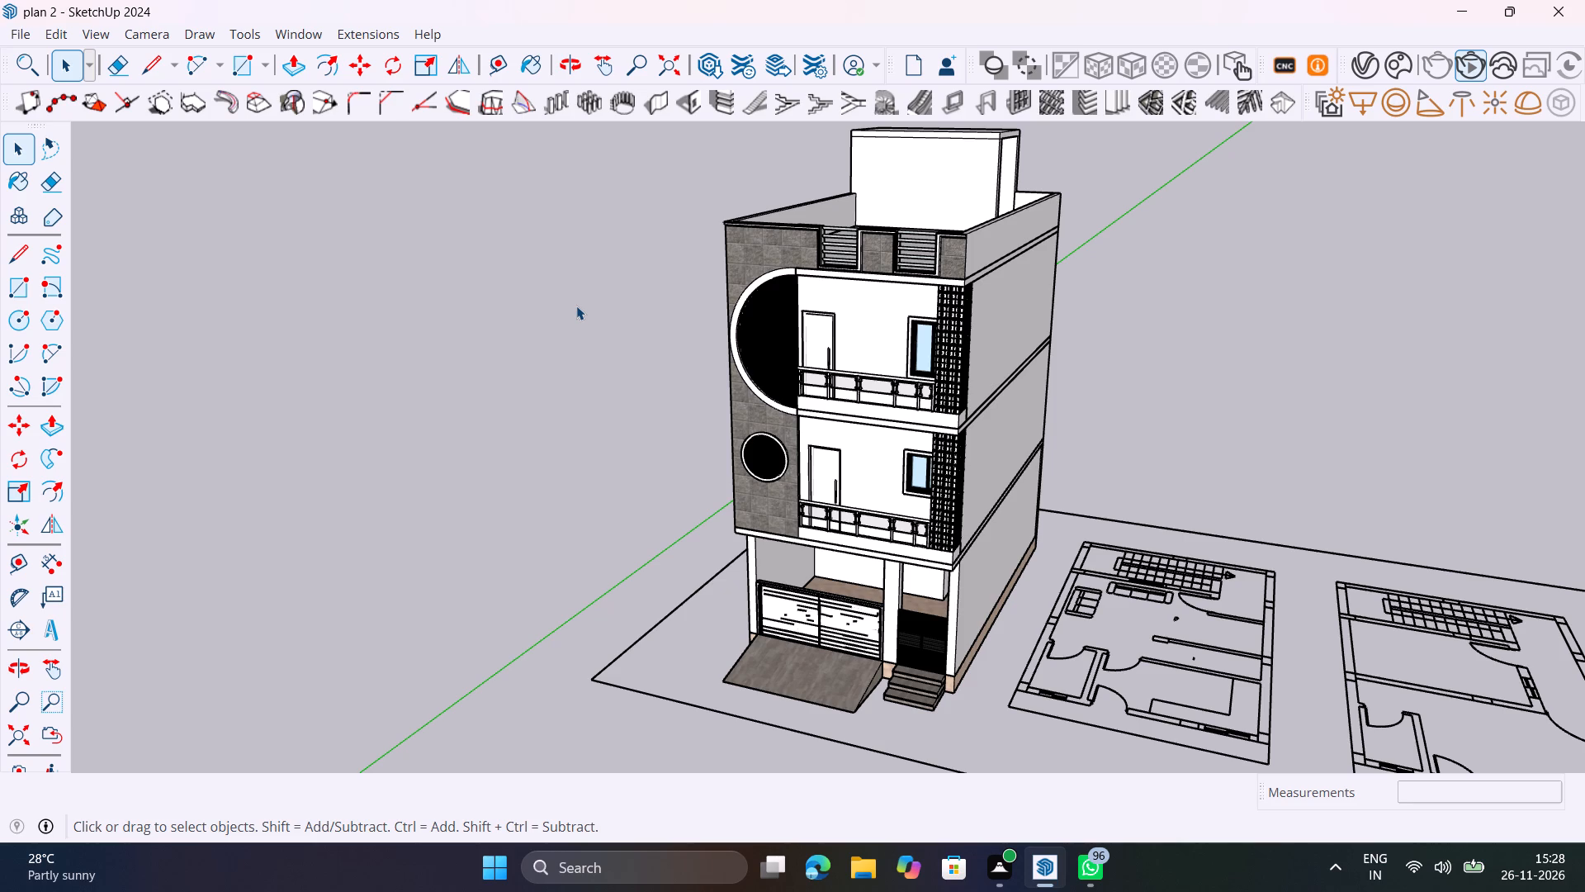
scroll(578, 243, right, 1)
Inspect the front facade's balcony windows, lattice screens and louvred round openings up close, and check the house from both sides.
scroll(875, 483, up, 8)
shift+middle_drag(940, 494, 707, 416)
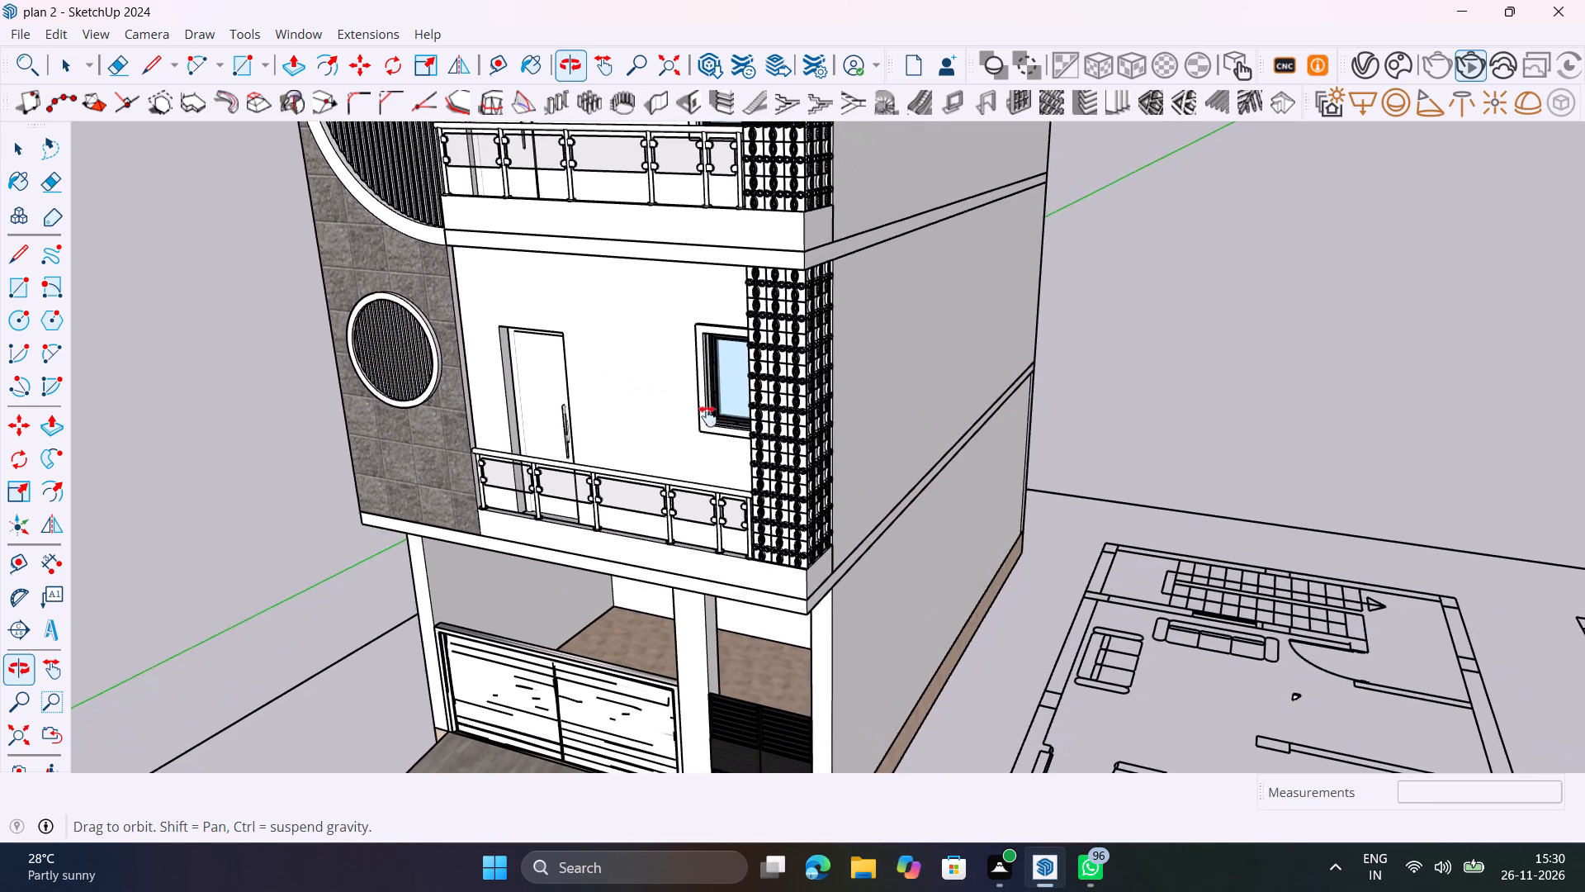
shift+middle_drag(707, 416, 927, 528)
scroll(799, 419, up, 8)
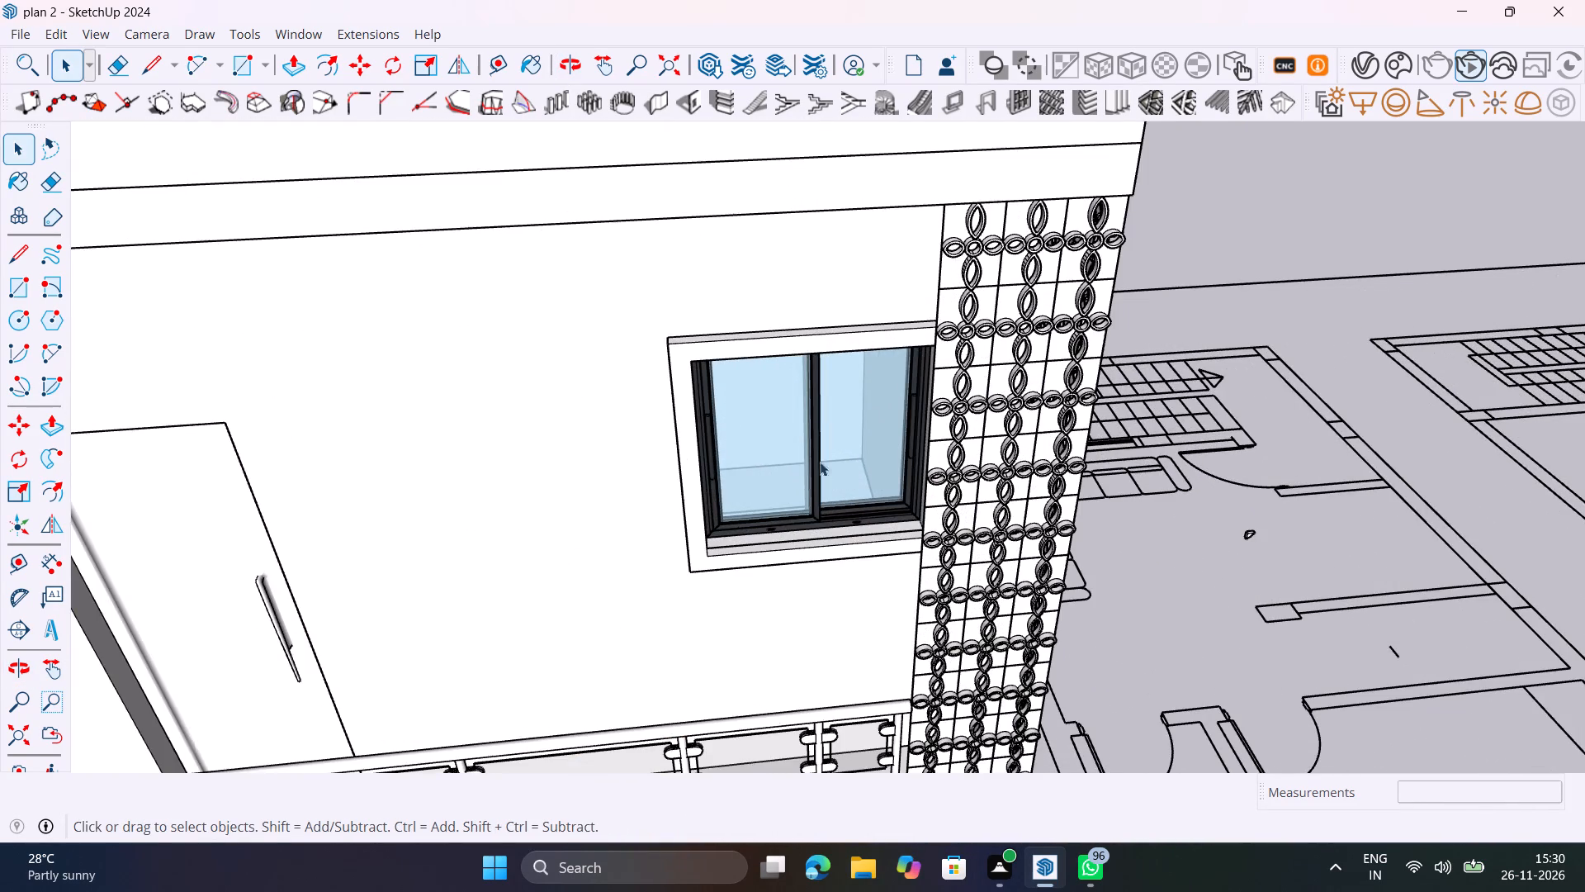
shift+middle_drag(832, 476, 602, 661)
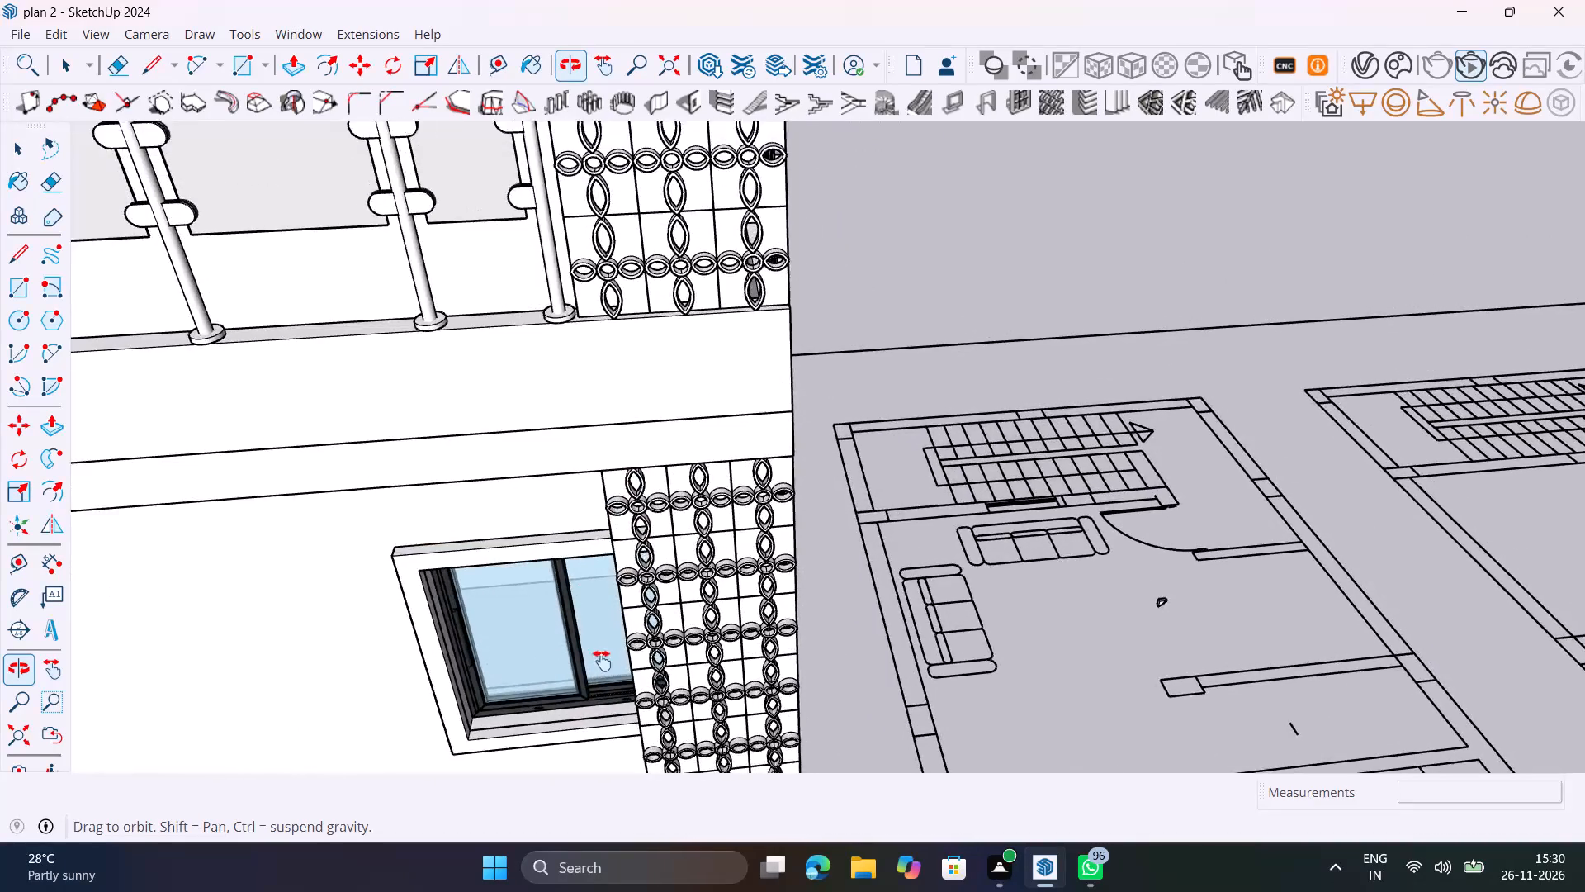
shift+middle_drag(602, 661, 1035, 602)
scroll(1039, 598, down, 8)
middle_drag(1029, 657, 1124, 551)
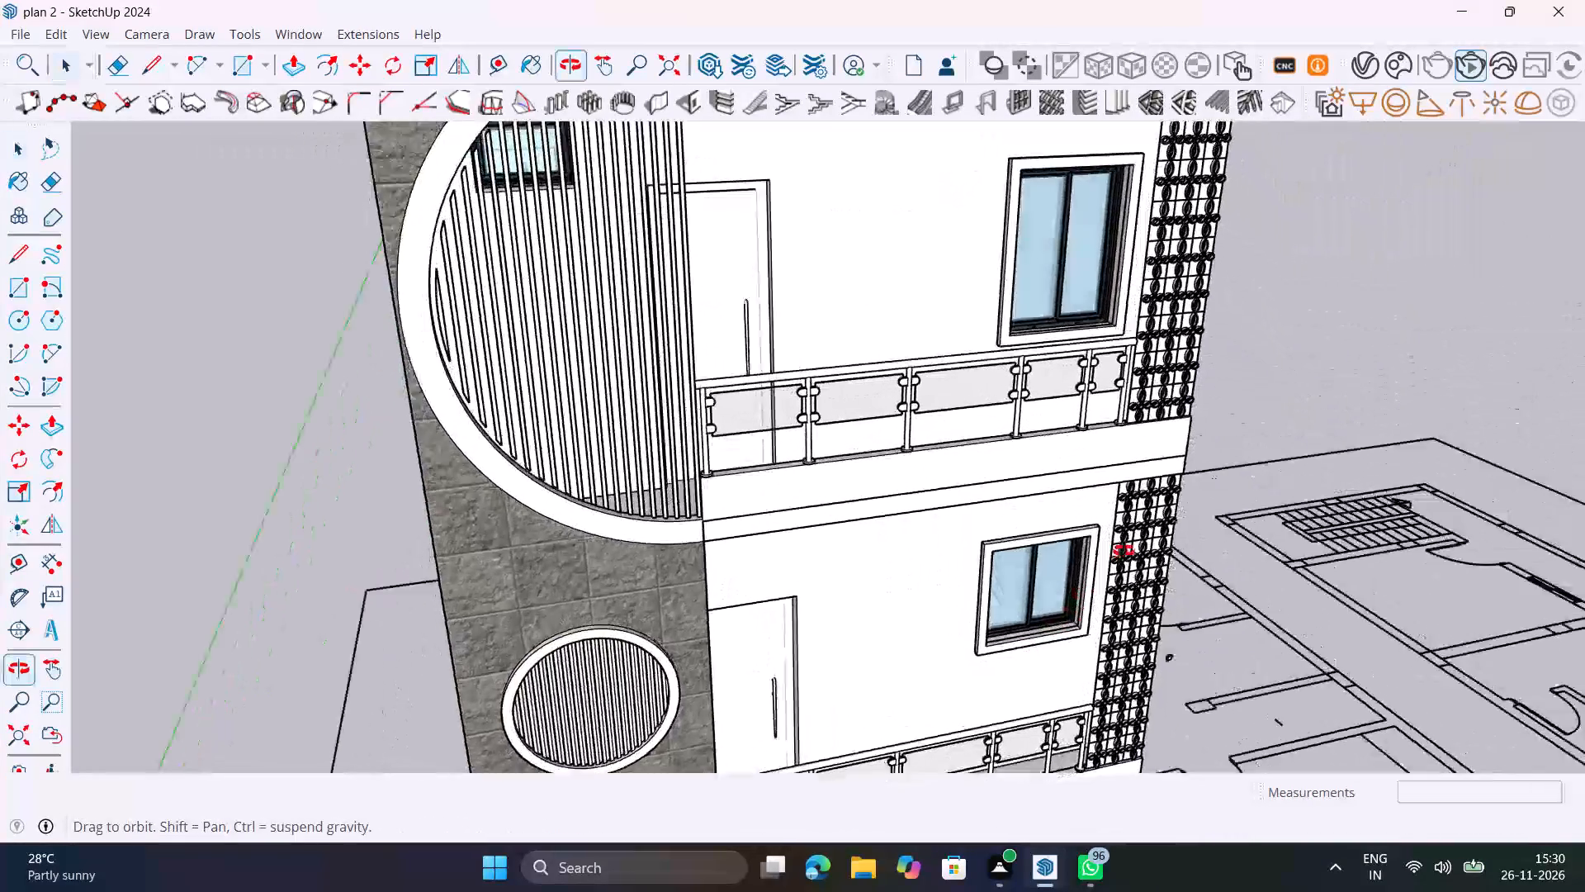
middle_drag(1124, 551, 1142, 539)
scroll(1144, 538, down, 11)
shift+middle_drag(1080, 604, 1109, 470)
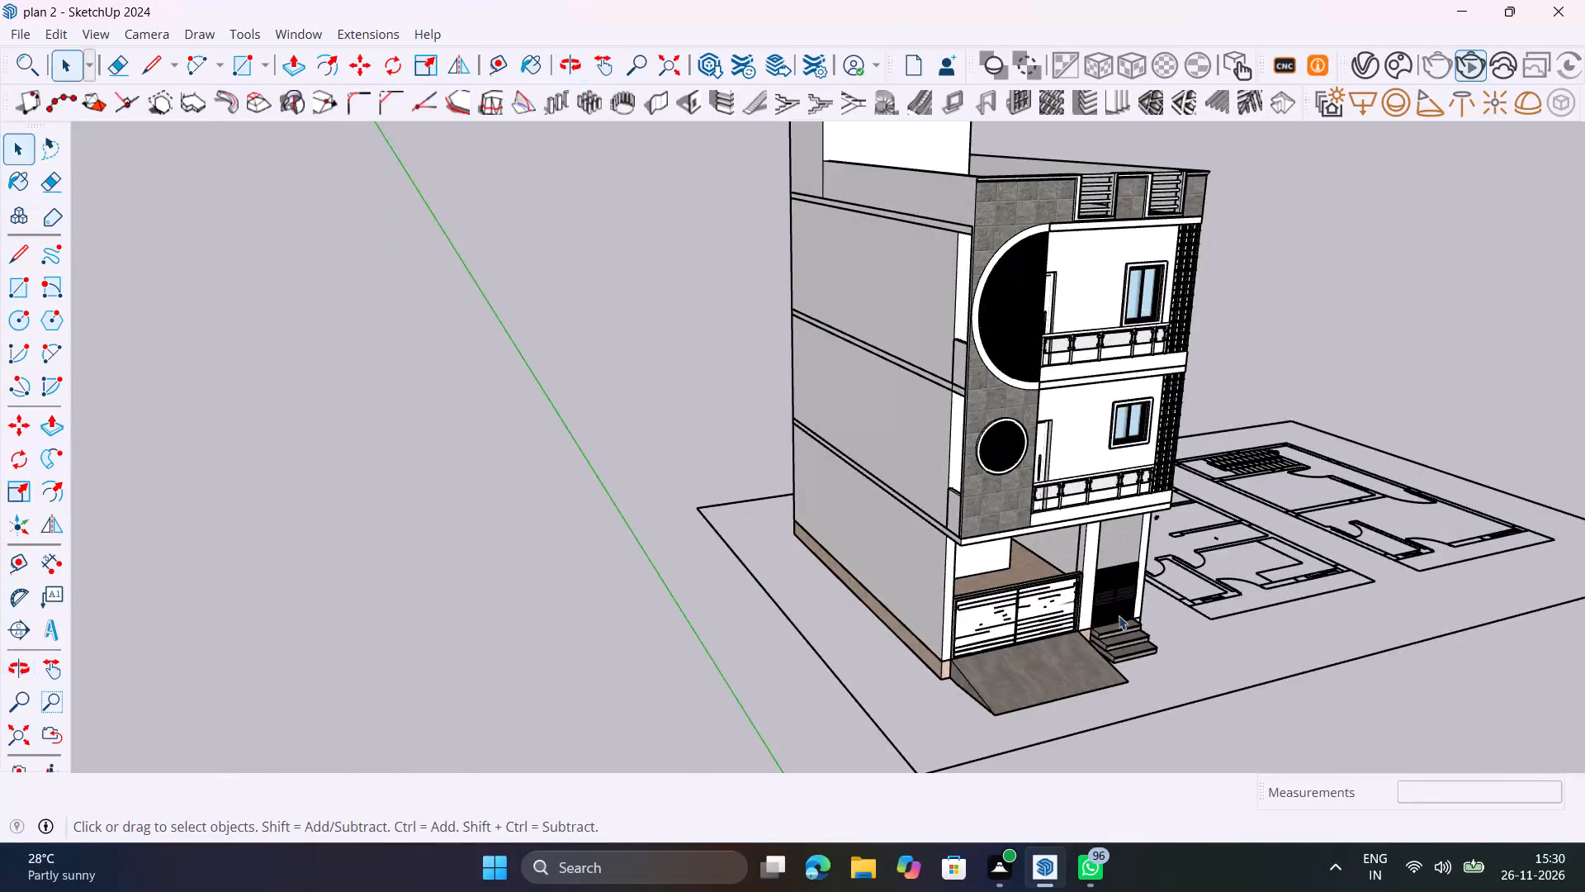
middle_drag(1114, 674, 460, 581)
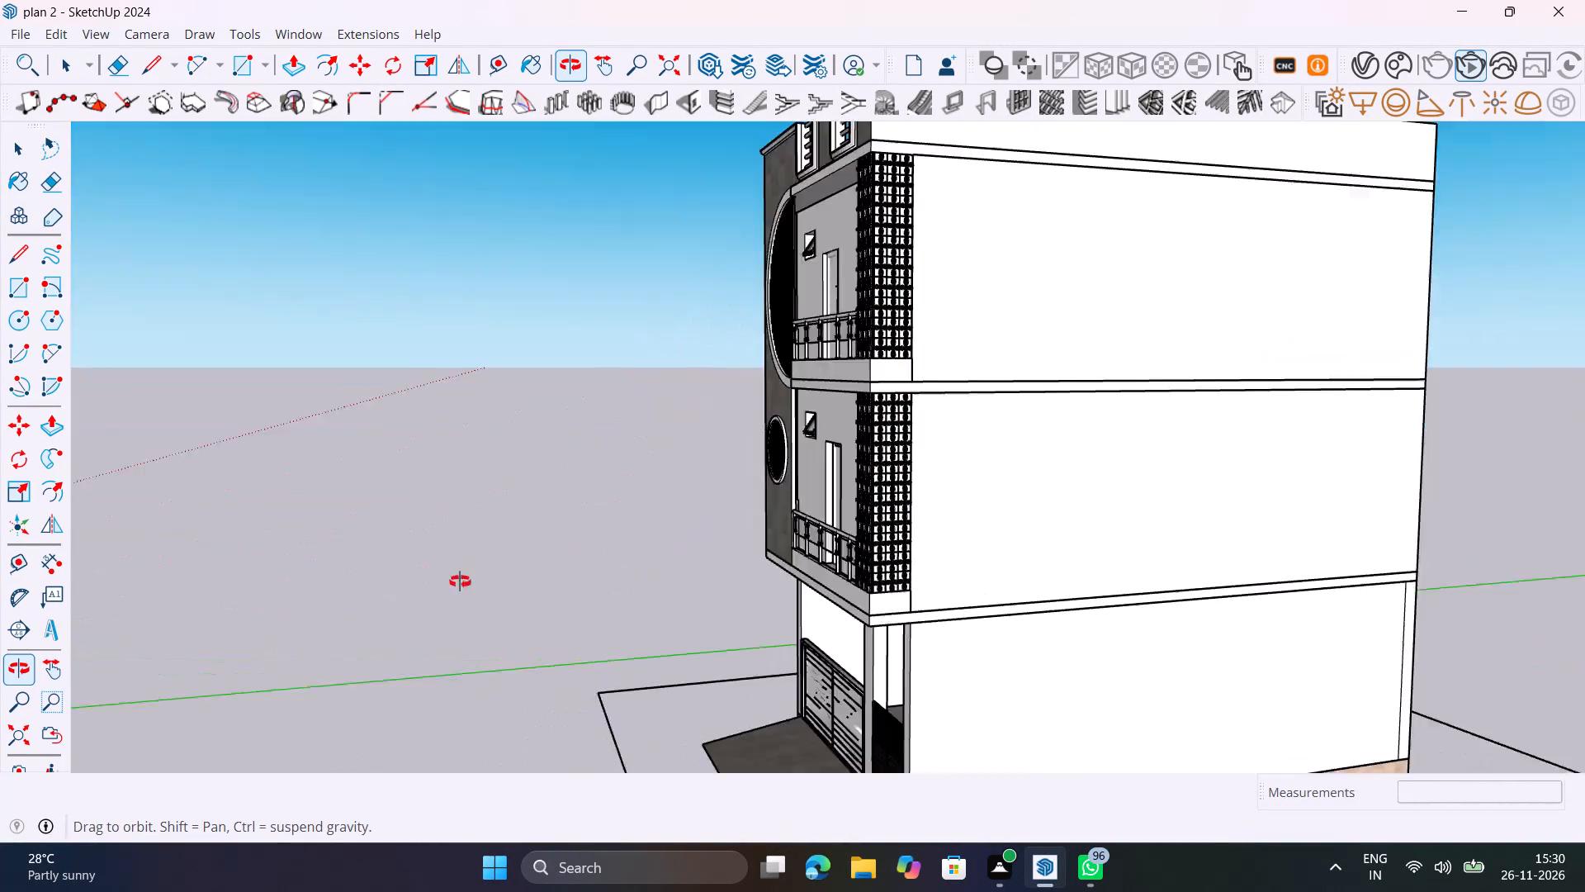
middle_drag(460, 581, 1264, 648)
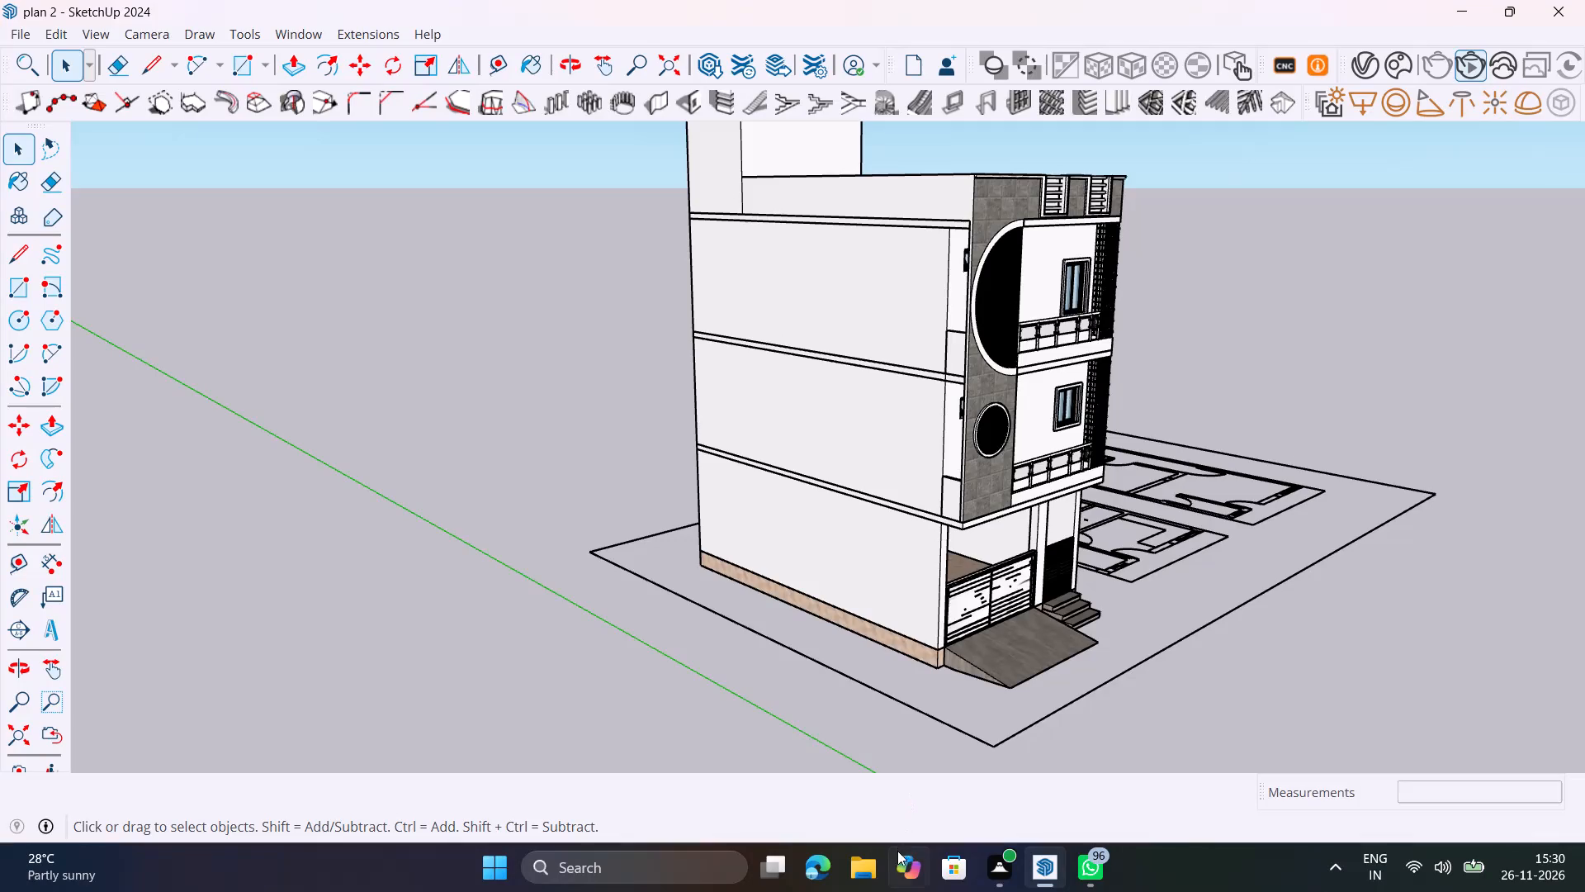
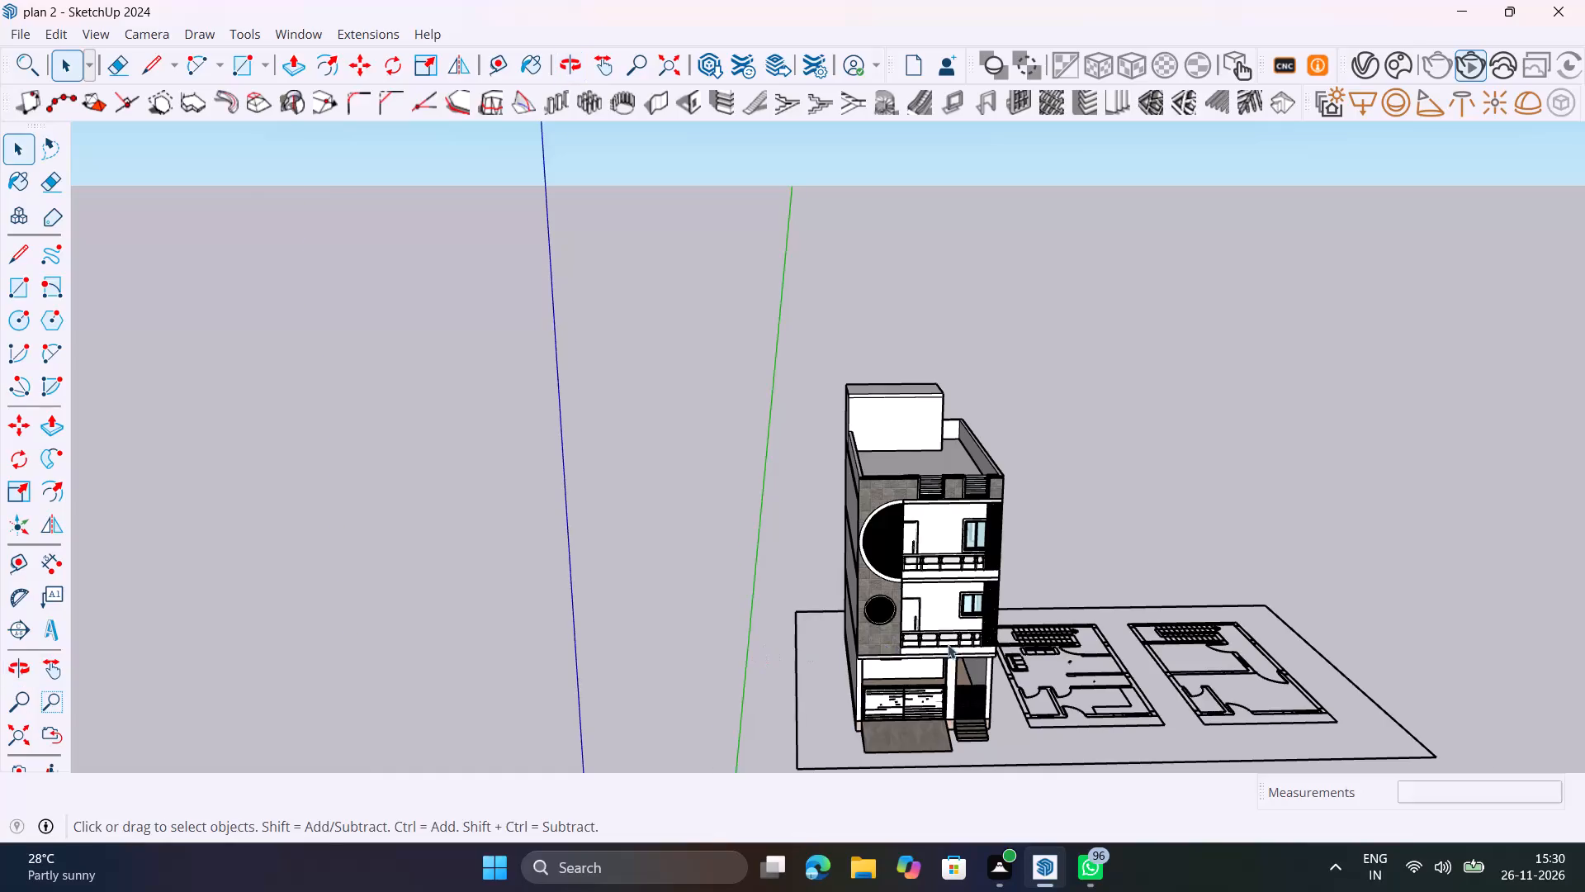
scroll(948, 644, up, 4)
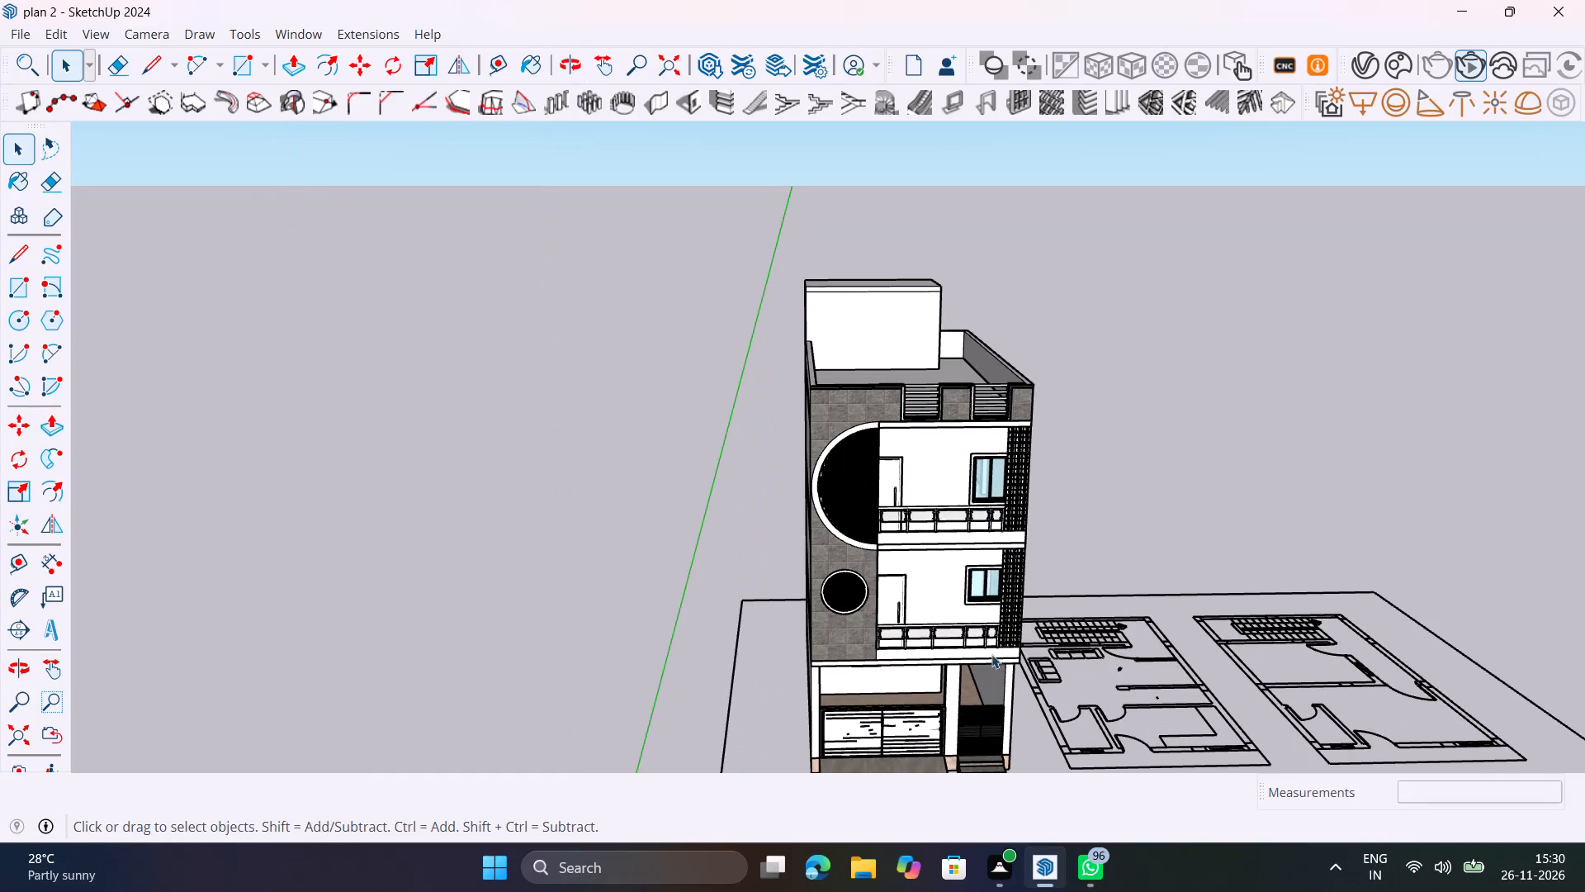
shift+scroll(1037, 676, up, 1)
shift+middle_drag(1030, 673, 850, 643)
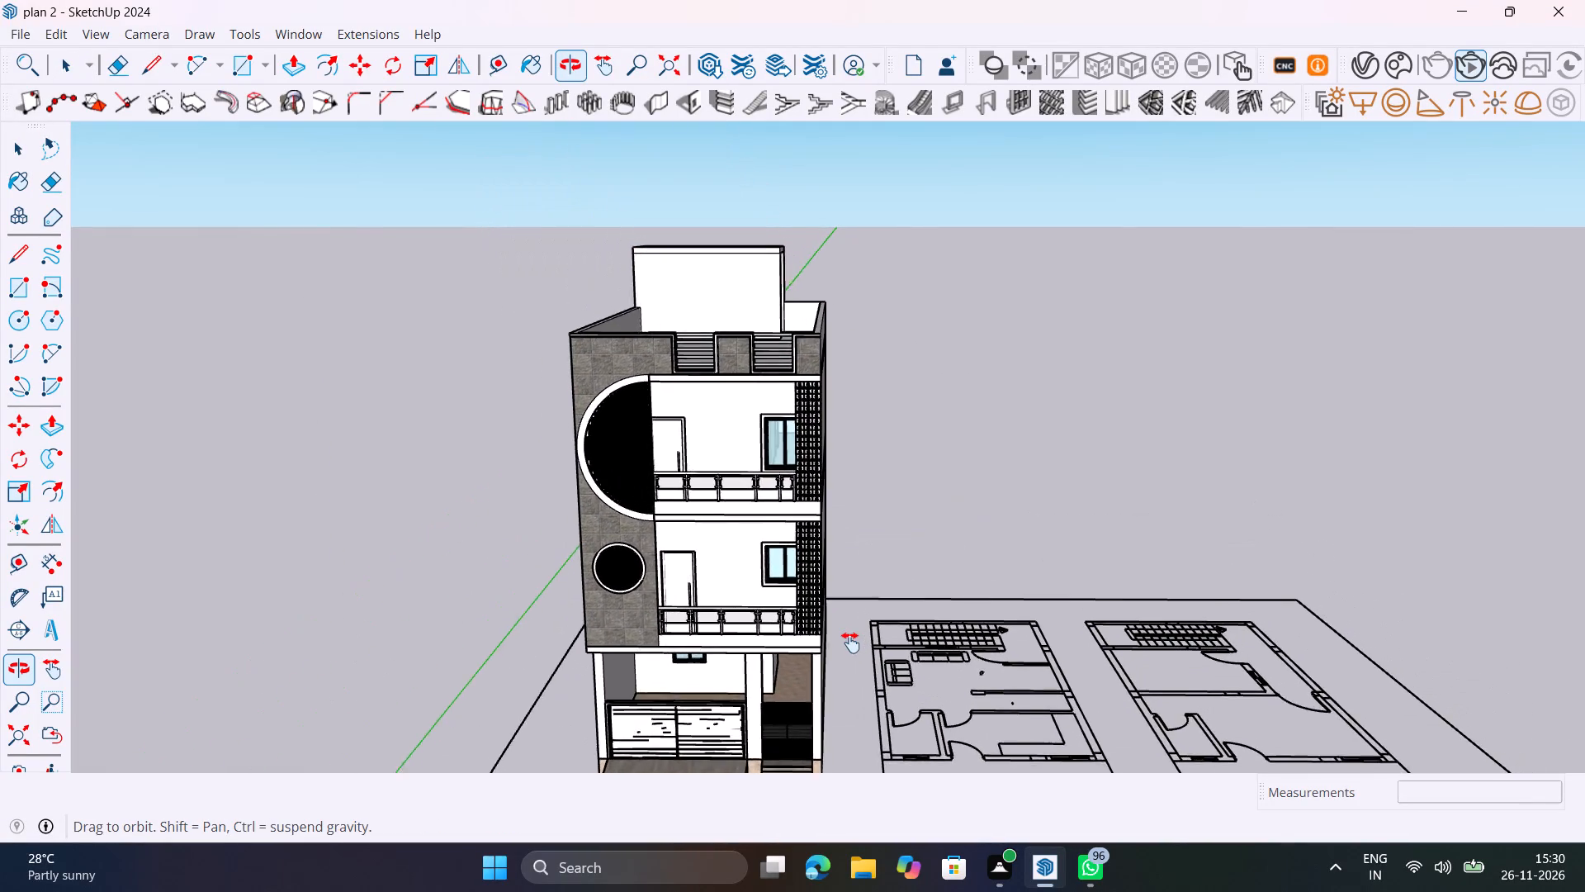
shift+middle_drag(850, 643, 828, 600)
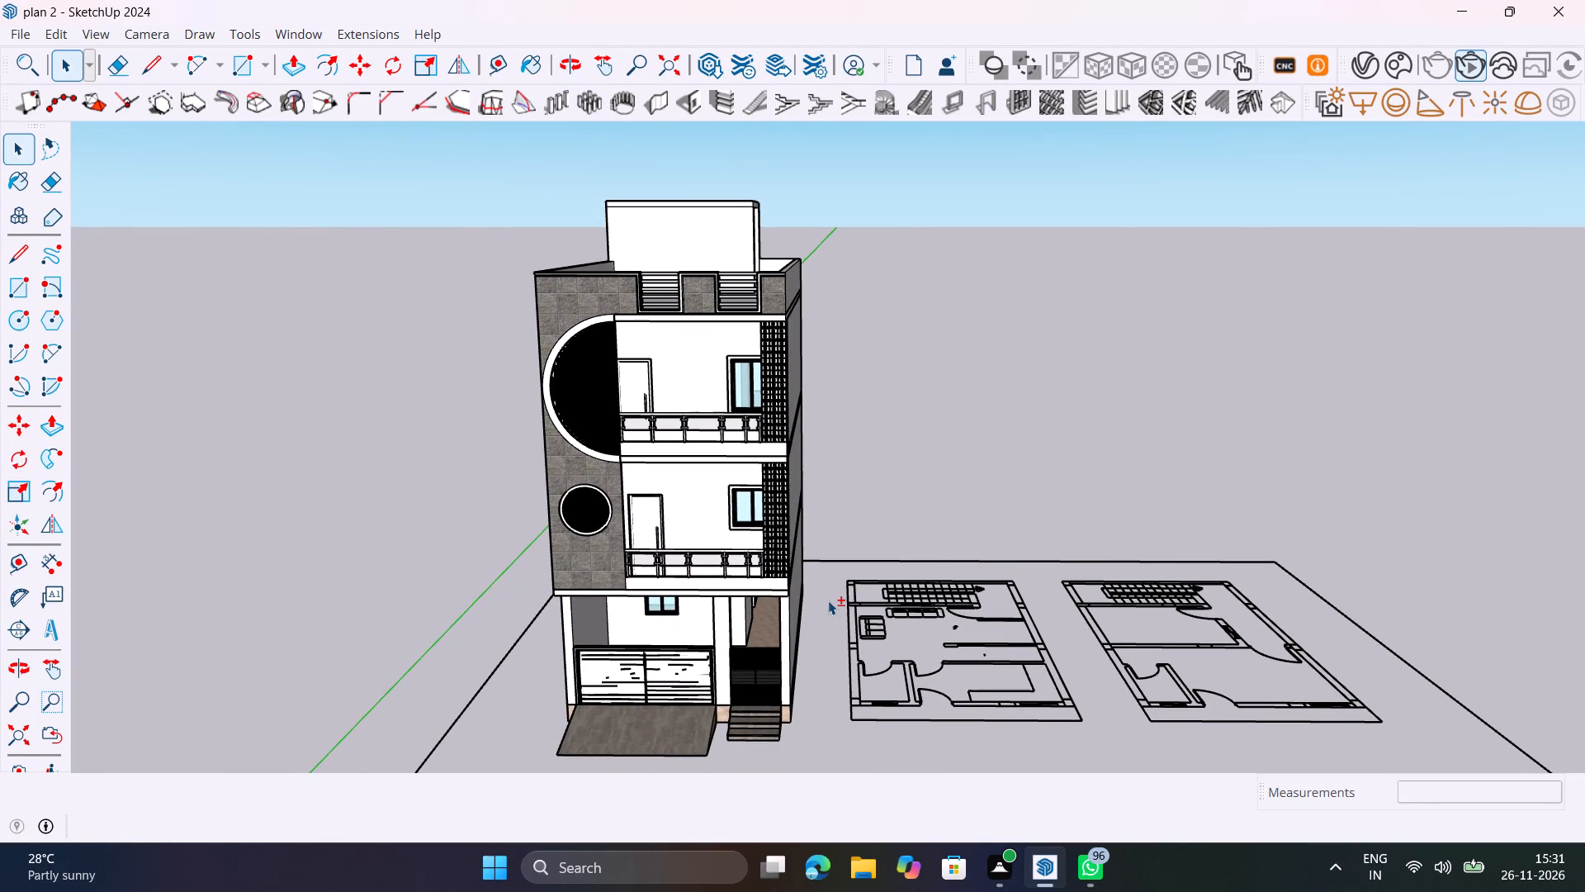
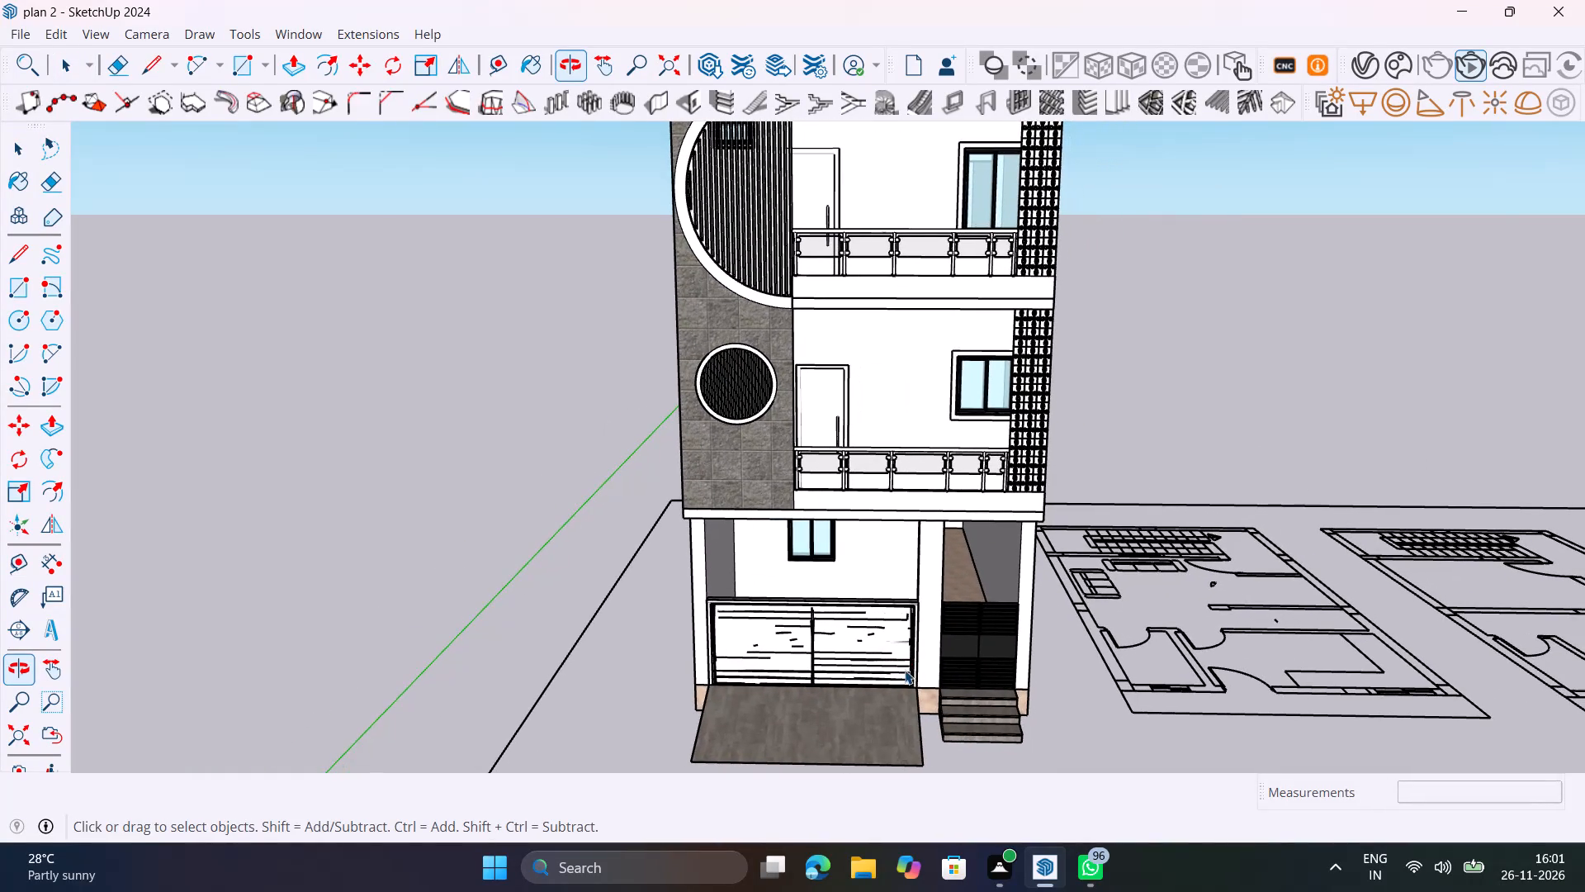
Examine the three-storey house from the front, the sides and above, including the roof terrace, parapet and upper balcony.
scroll(905, 665, down, 2)
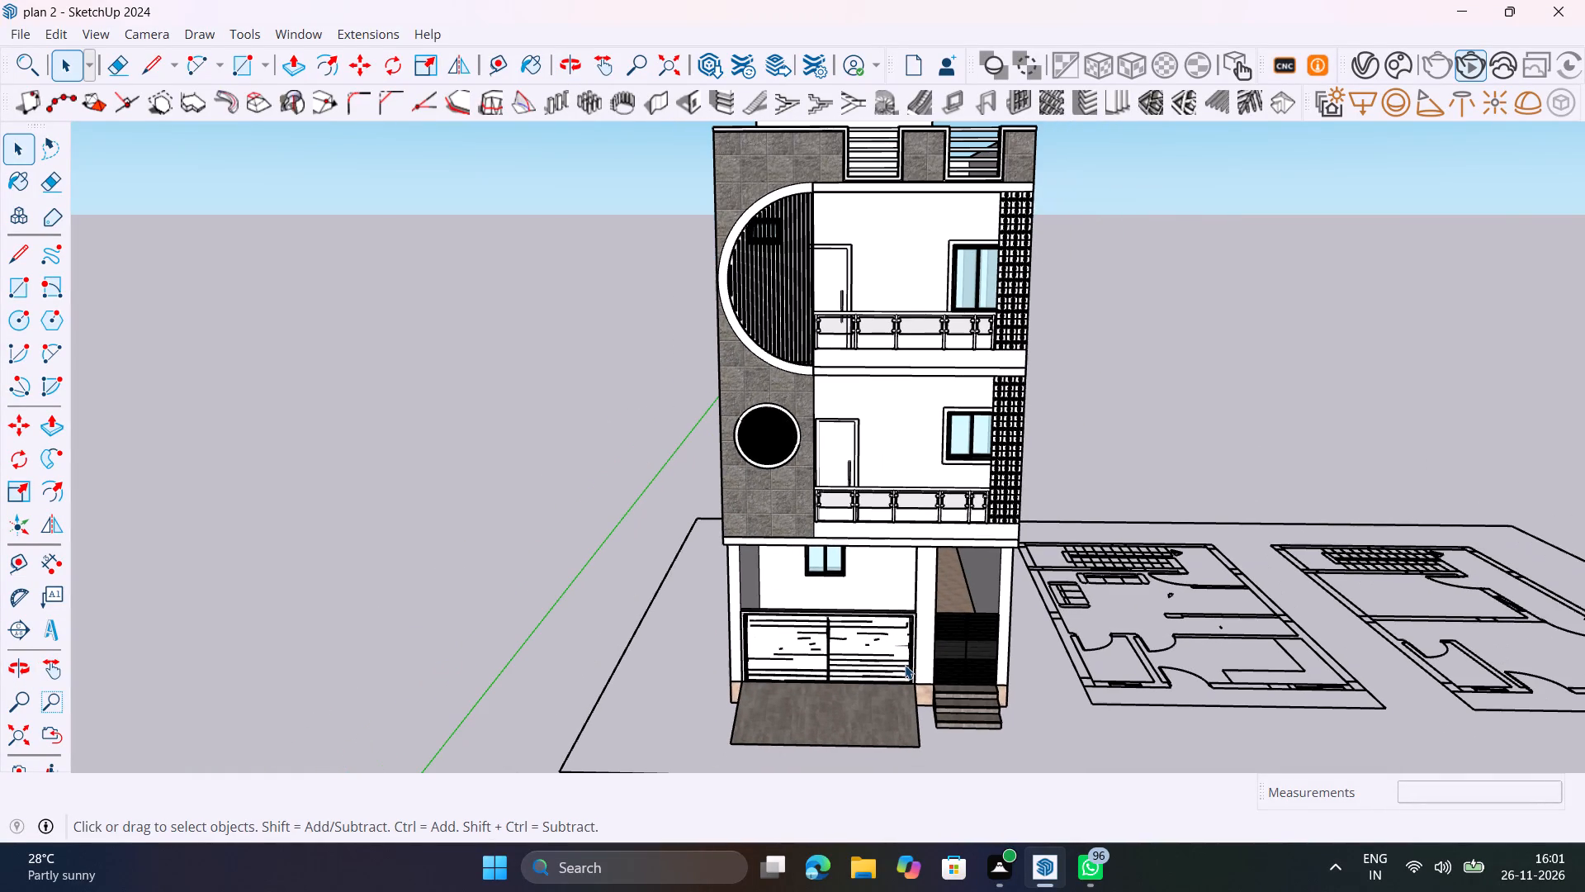
shift+middle_drag(908, 665, 859, 687)
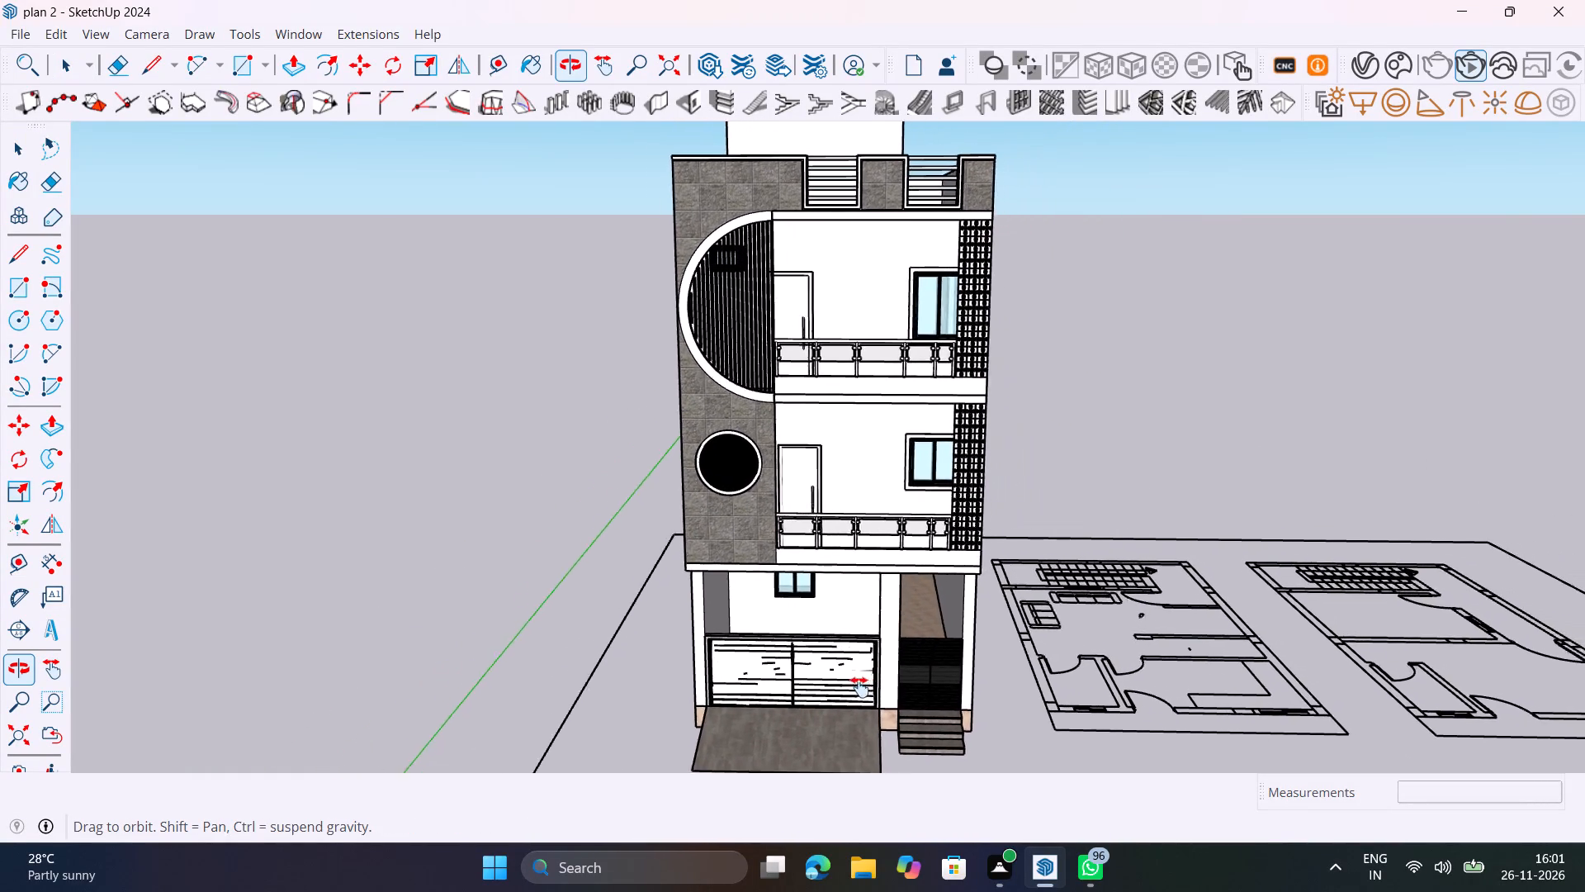
shift+middle_drag(859, 687, 1116, 647)
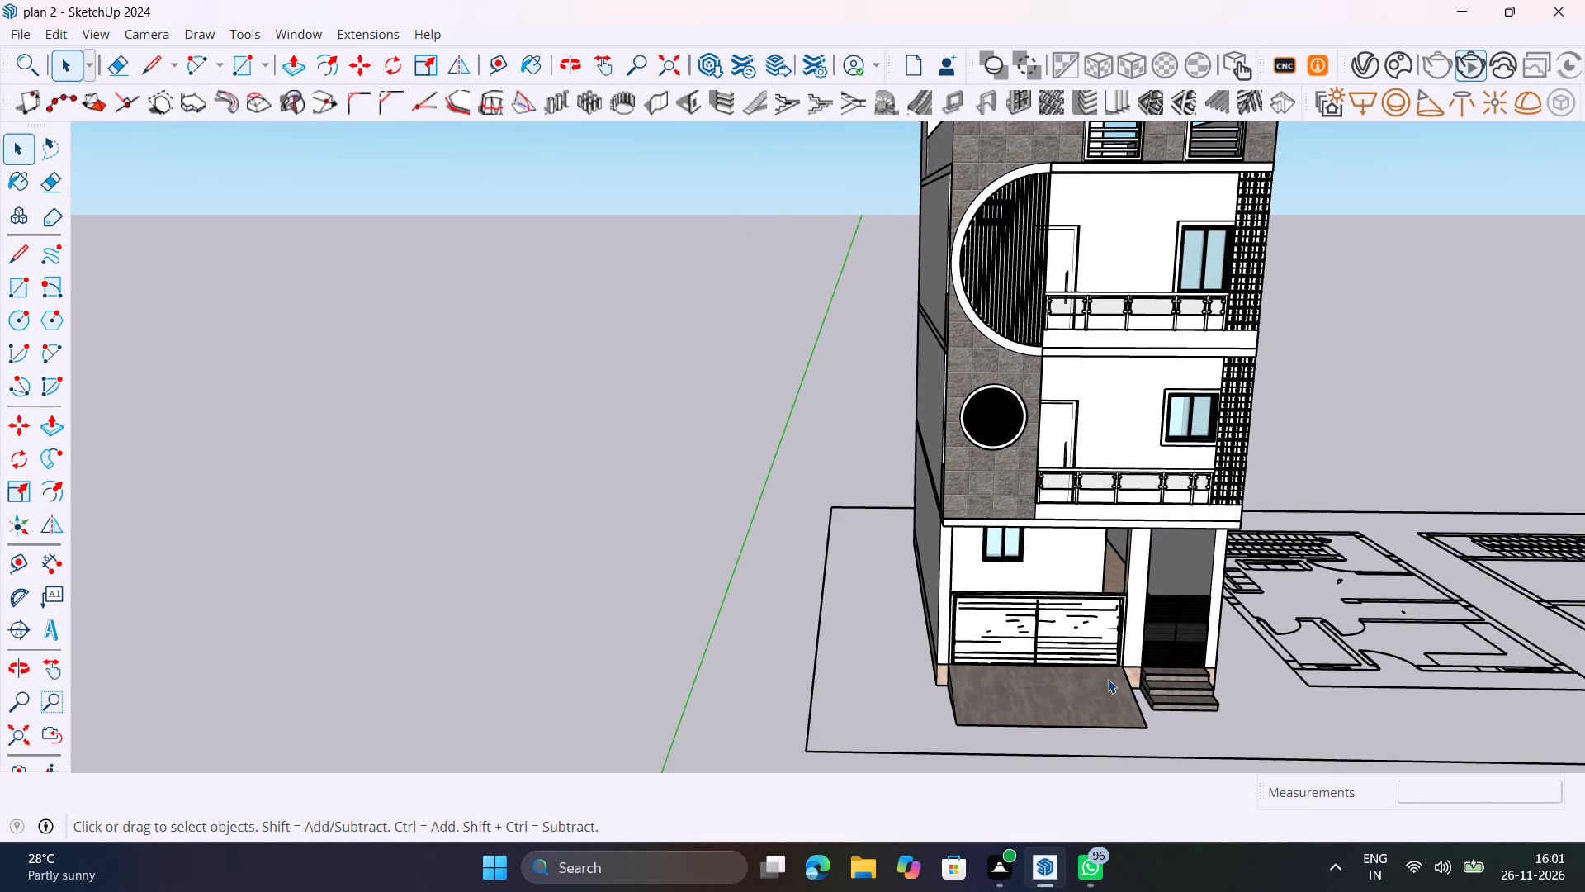
scroll(1108, 679, down, 7)
shift+middle_drag(1105, 678, 824, 708)
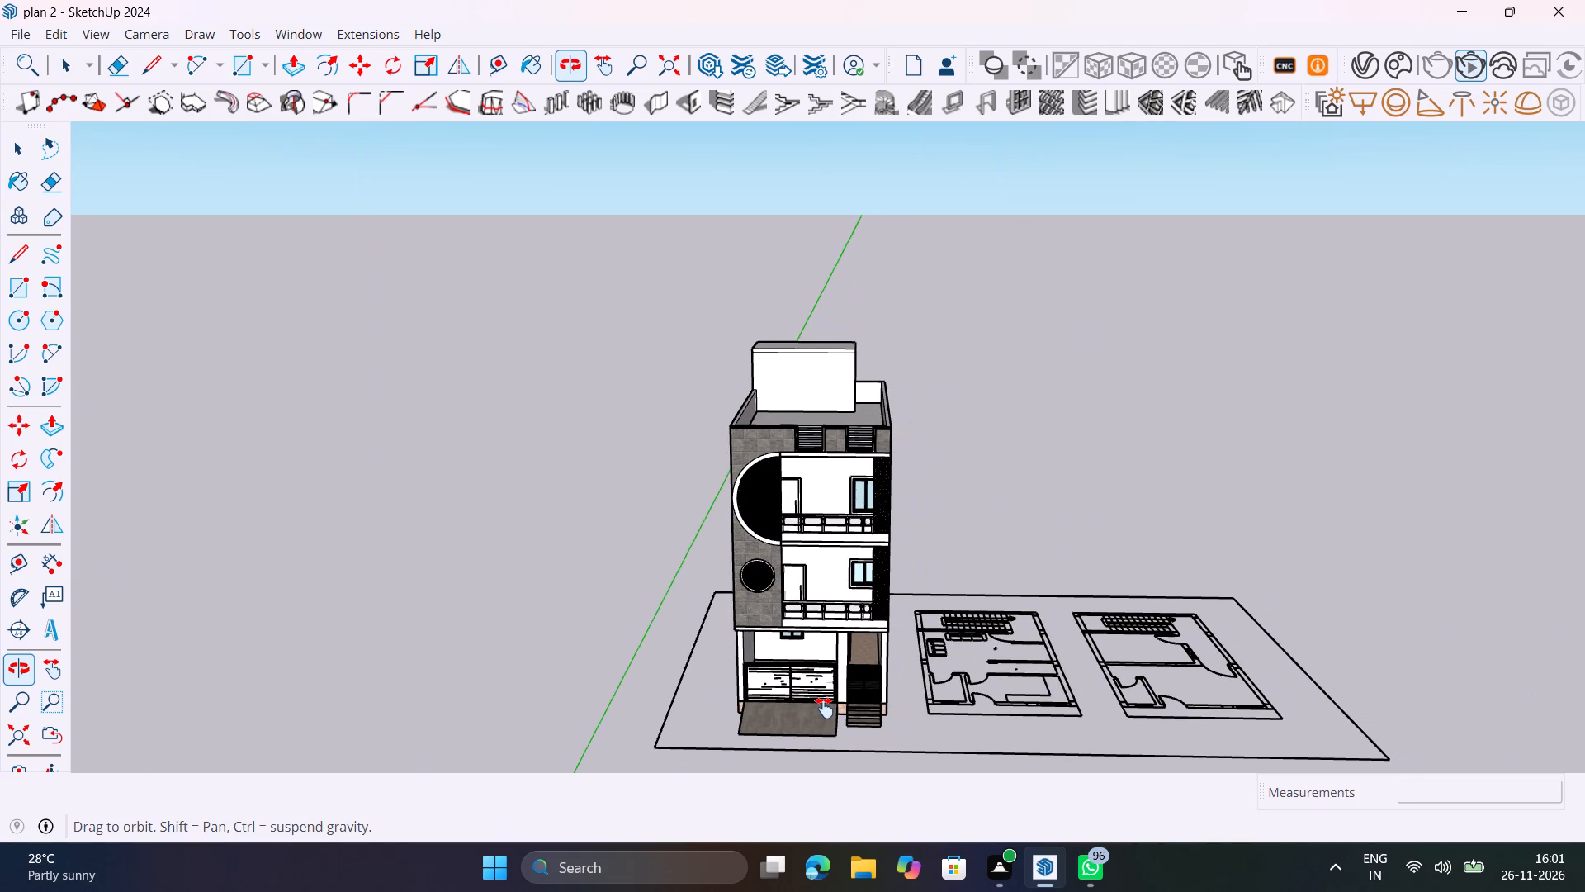
shift+middle_drag(824, 708, 821, 708)
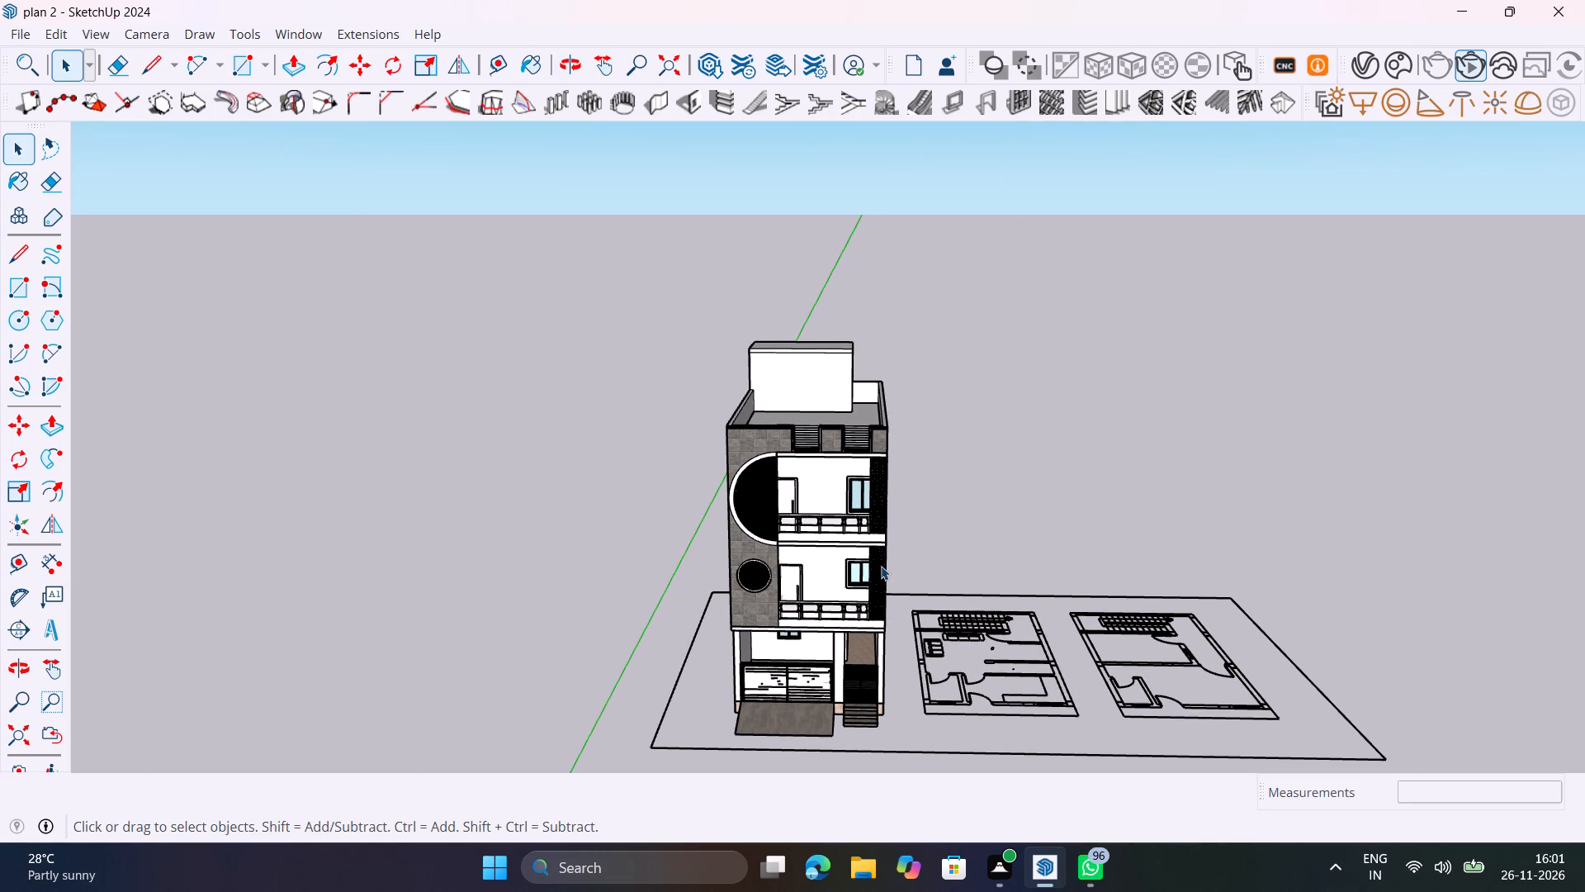
middle_drag(886, 567, 863, 702)
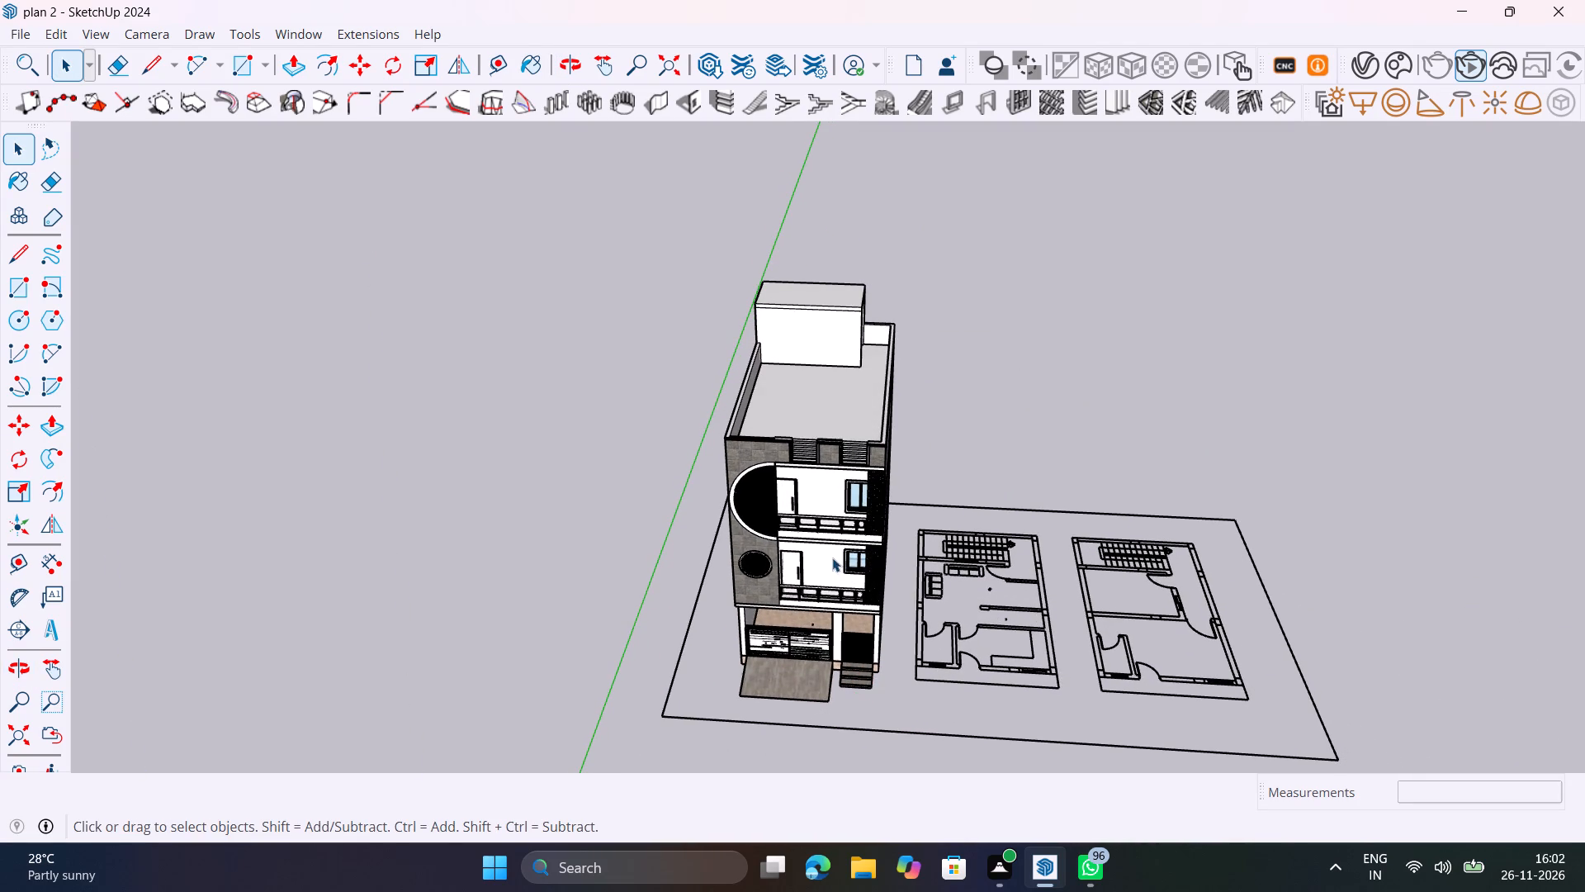
scroll(831, 557, up, 10)
shift+middle_drag(826, 540, 950, 823)
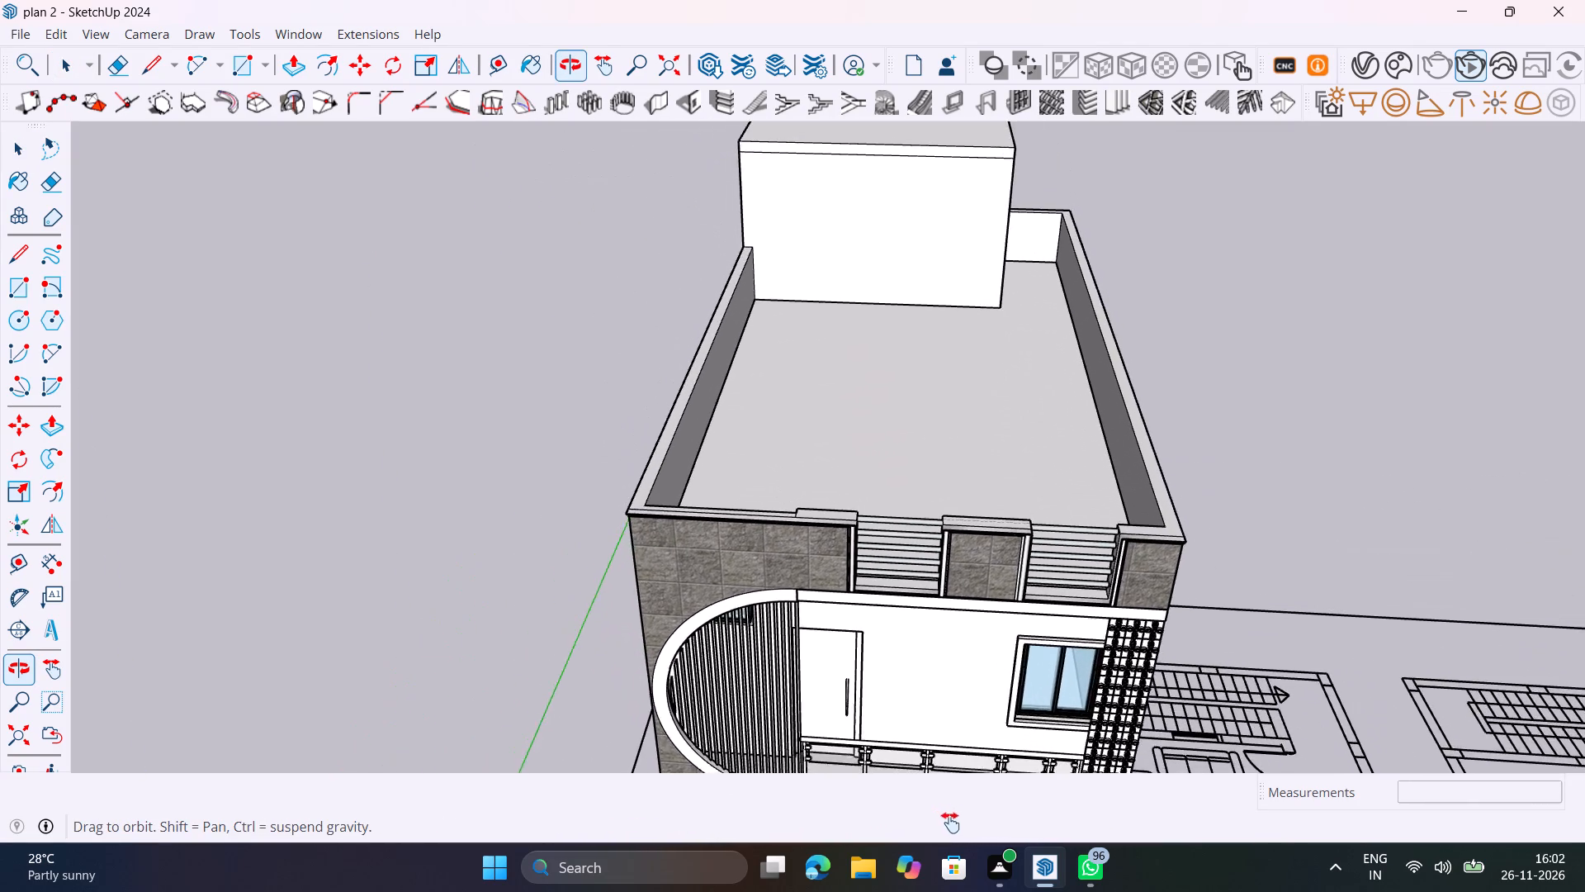
shift+middle_drag(950, 823, 970, 858)
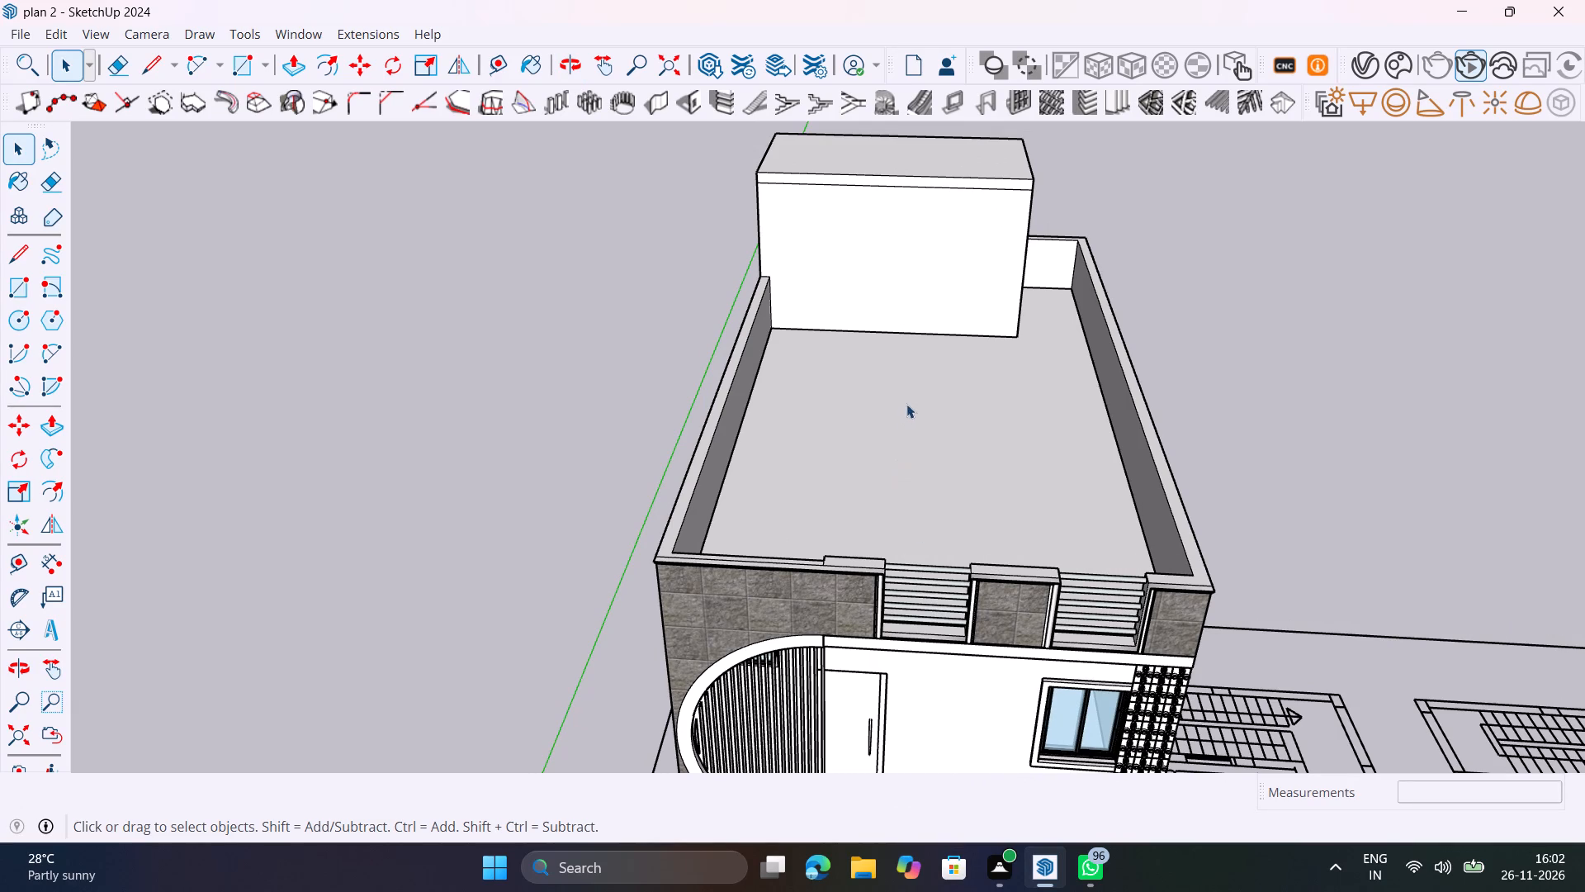
middle_drag(1068, 292, 401, 220)
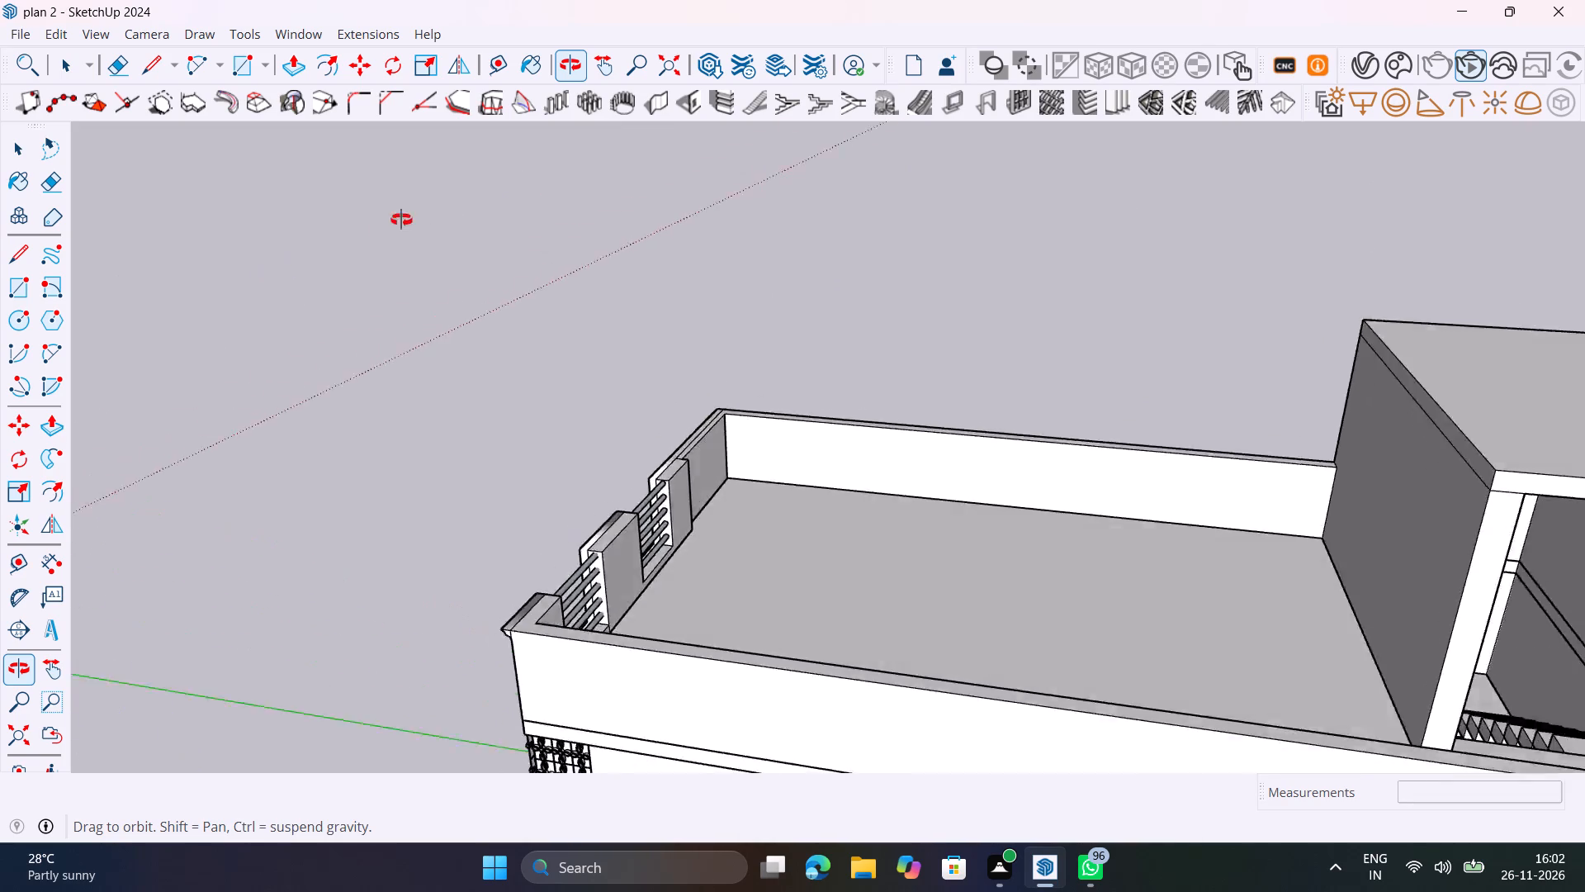
middle_drag(401, 220, 1433, 315)
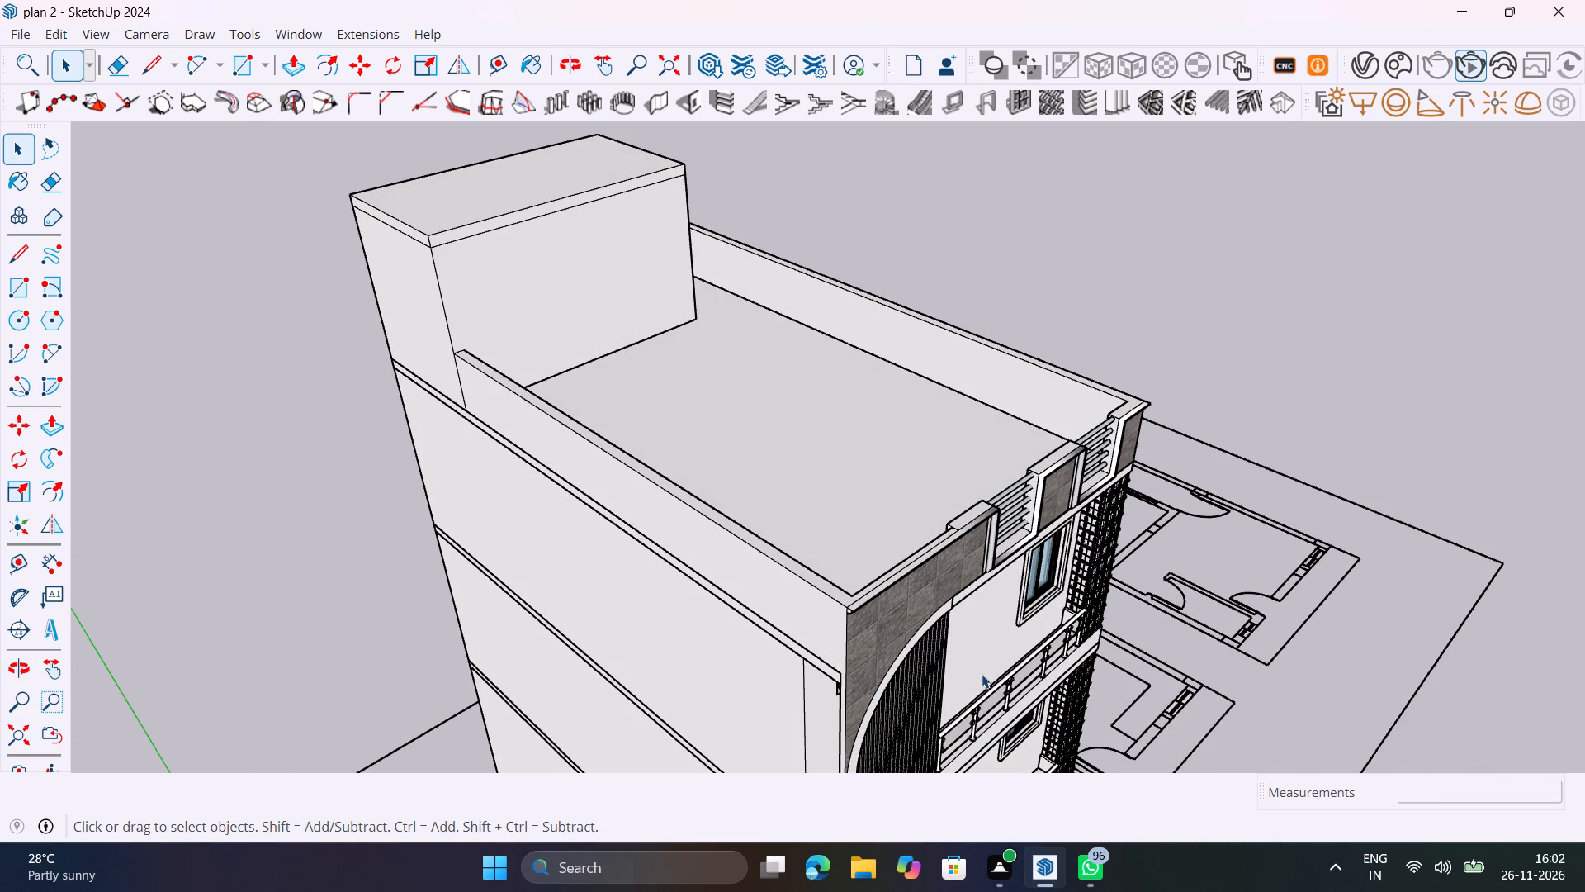
scroll(1013, 594, up, 6)
shift+middle_drag(1000, 591, 796, 493)
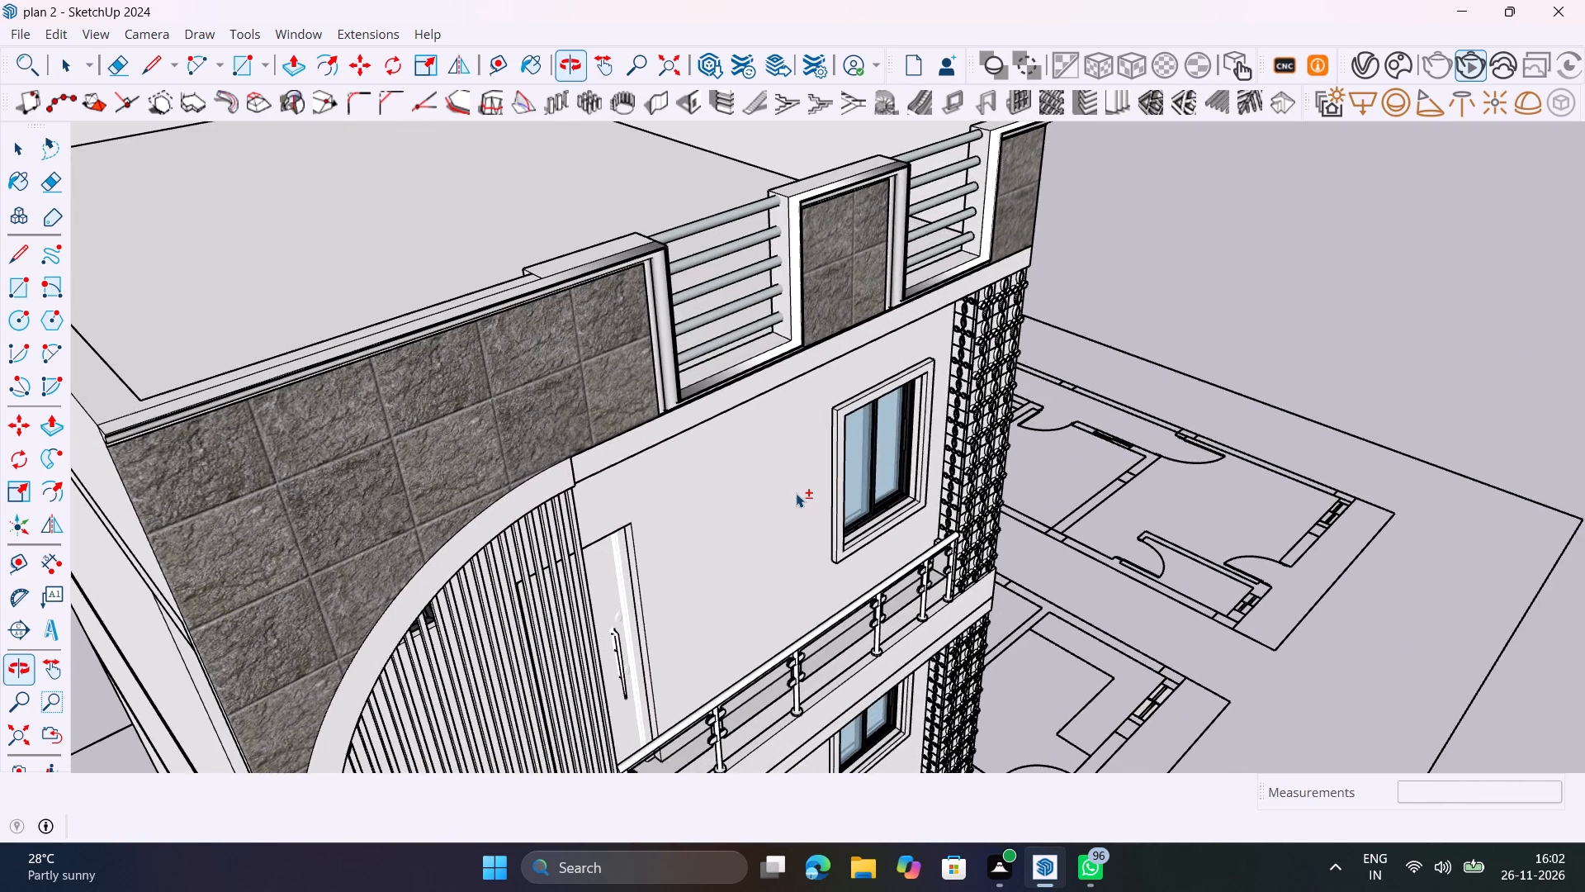
middle_drag(795, 493, 591, 431)
scroll(740, 458, down, 20)
scroll(740, 458, down, 1)
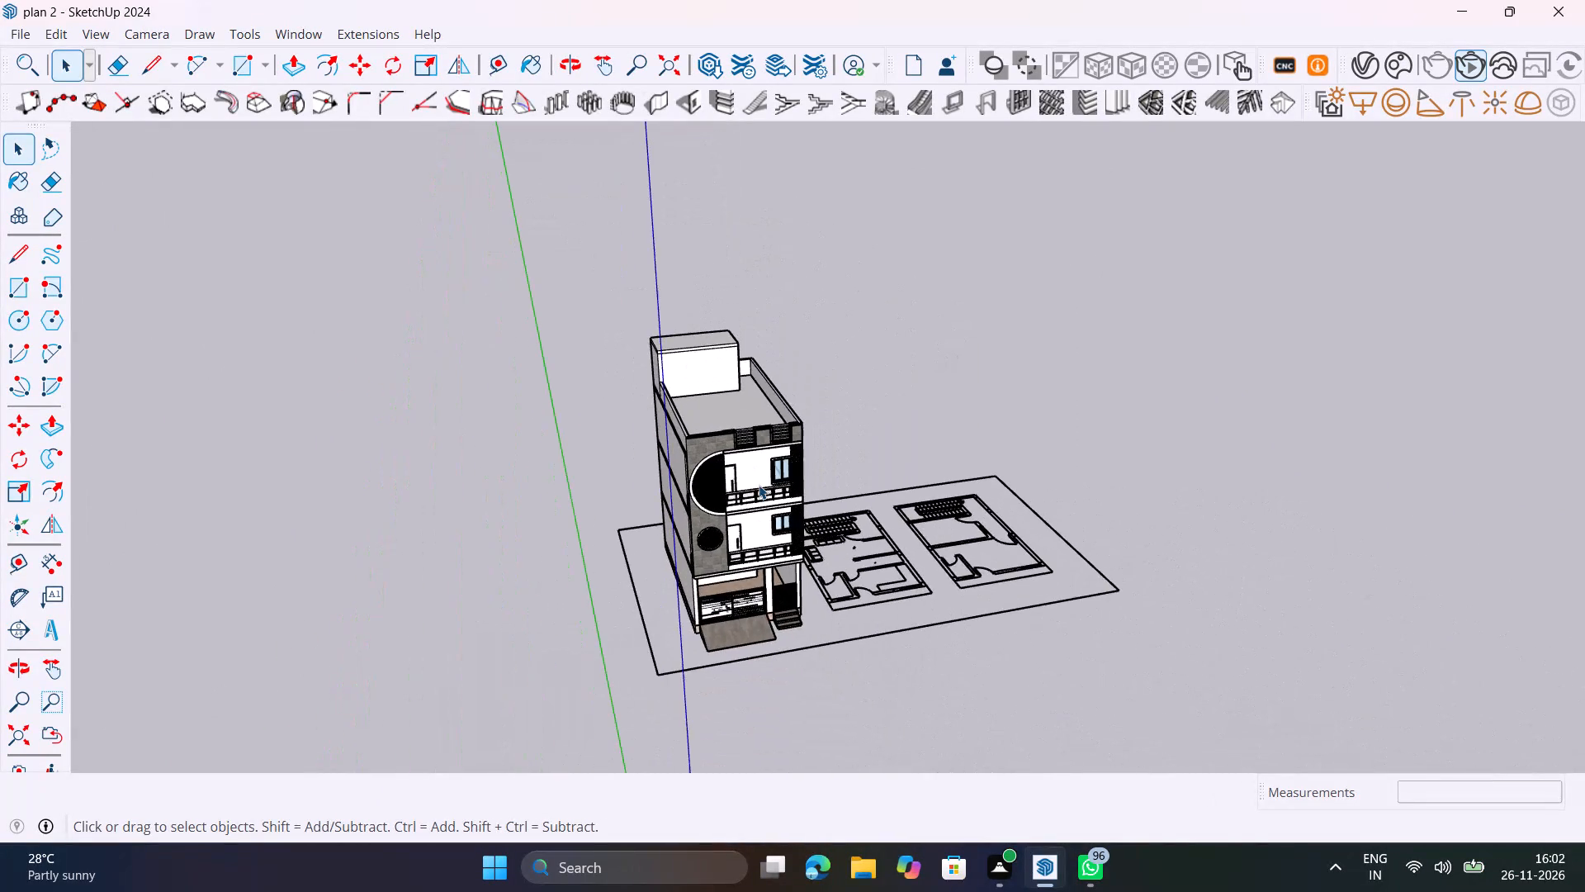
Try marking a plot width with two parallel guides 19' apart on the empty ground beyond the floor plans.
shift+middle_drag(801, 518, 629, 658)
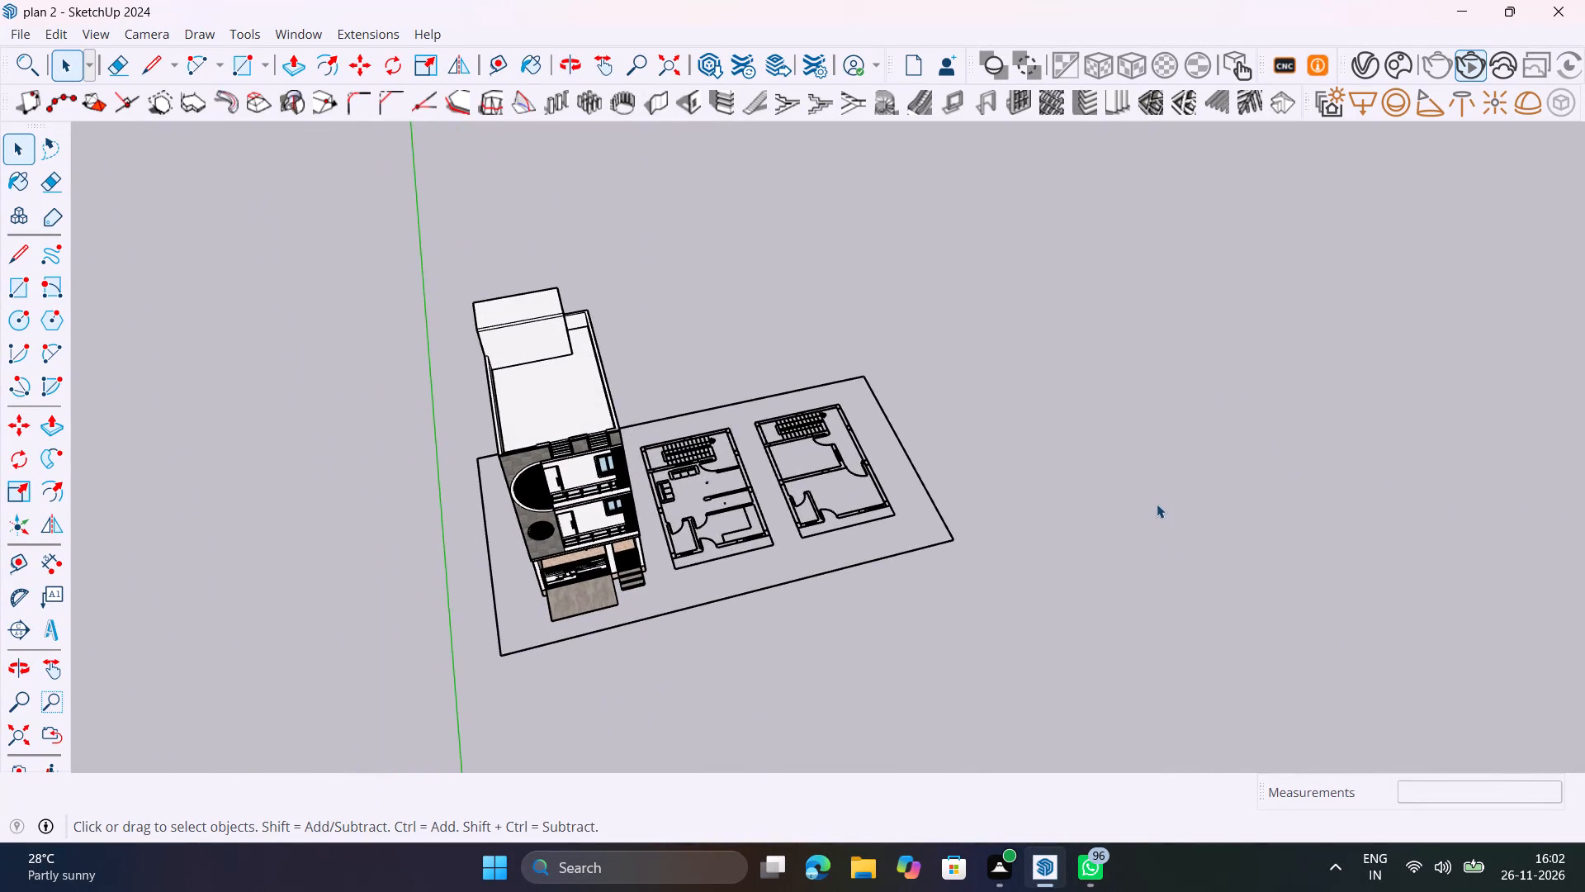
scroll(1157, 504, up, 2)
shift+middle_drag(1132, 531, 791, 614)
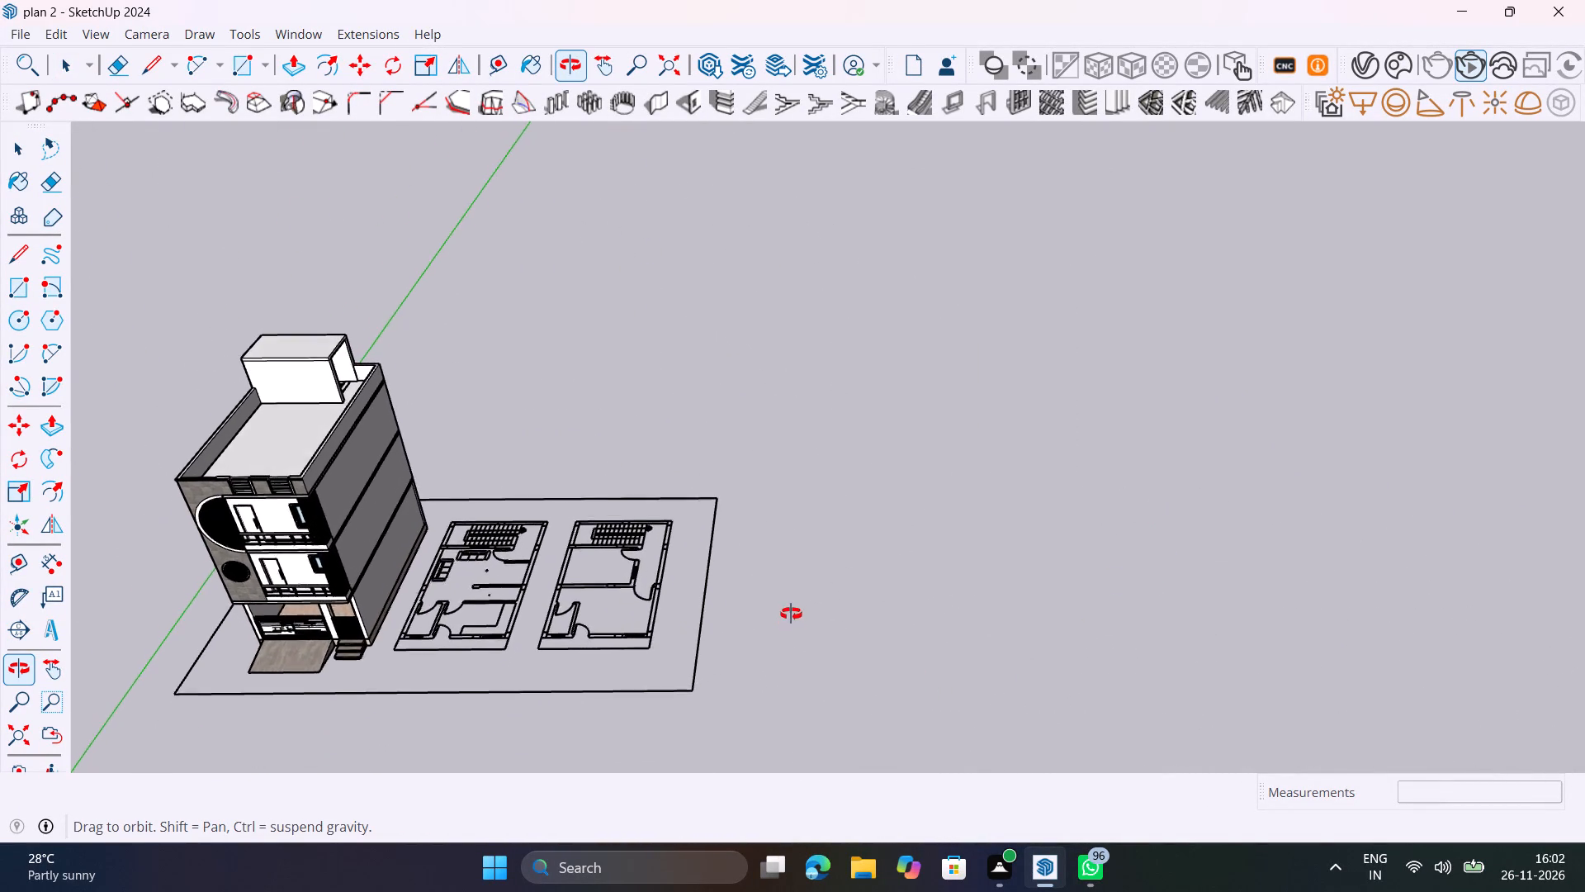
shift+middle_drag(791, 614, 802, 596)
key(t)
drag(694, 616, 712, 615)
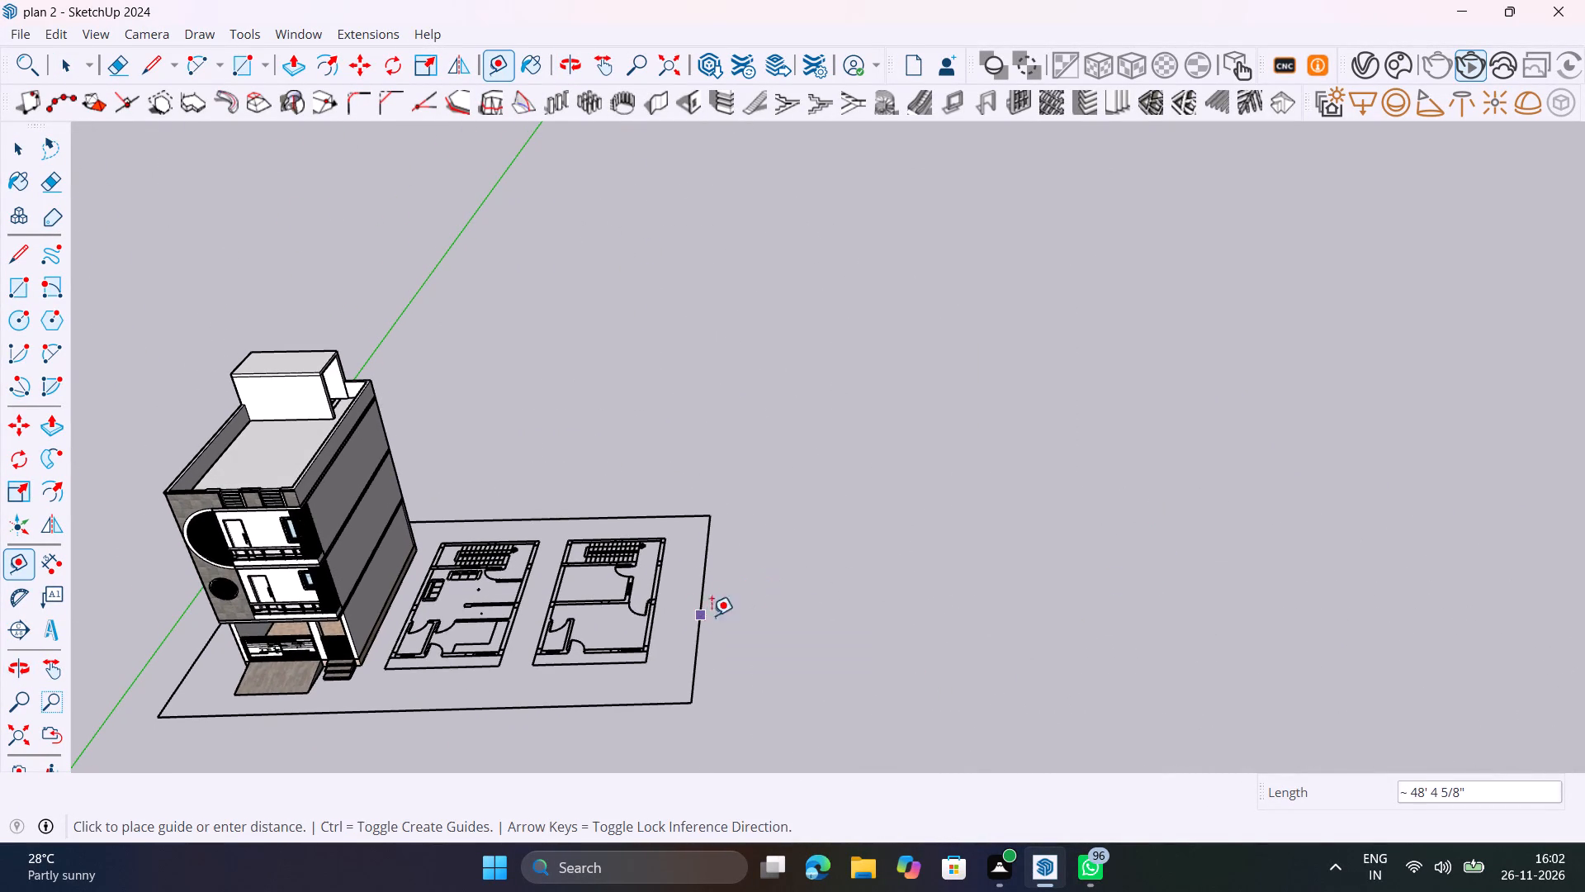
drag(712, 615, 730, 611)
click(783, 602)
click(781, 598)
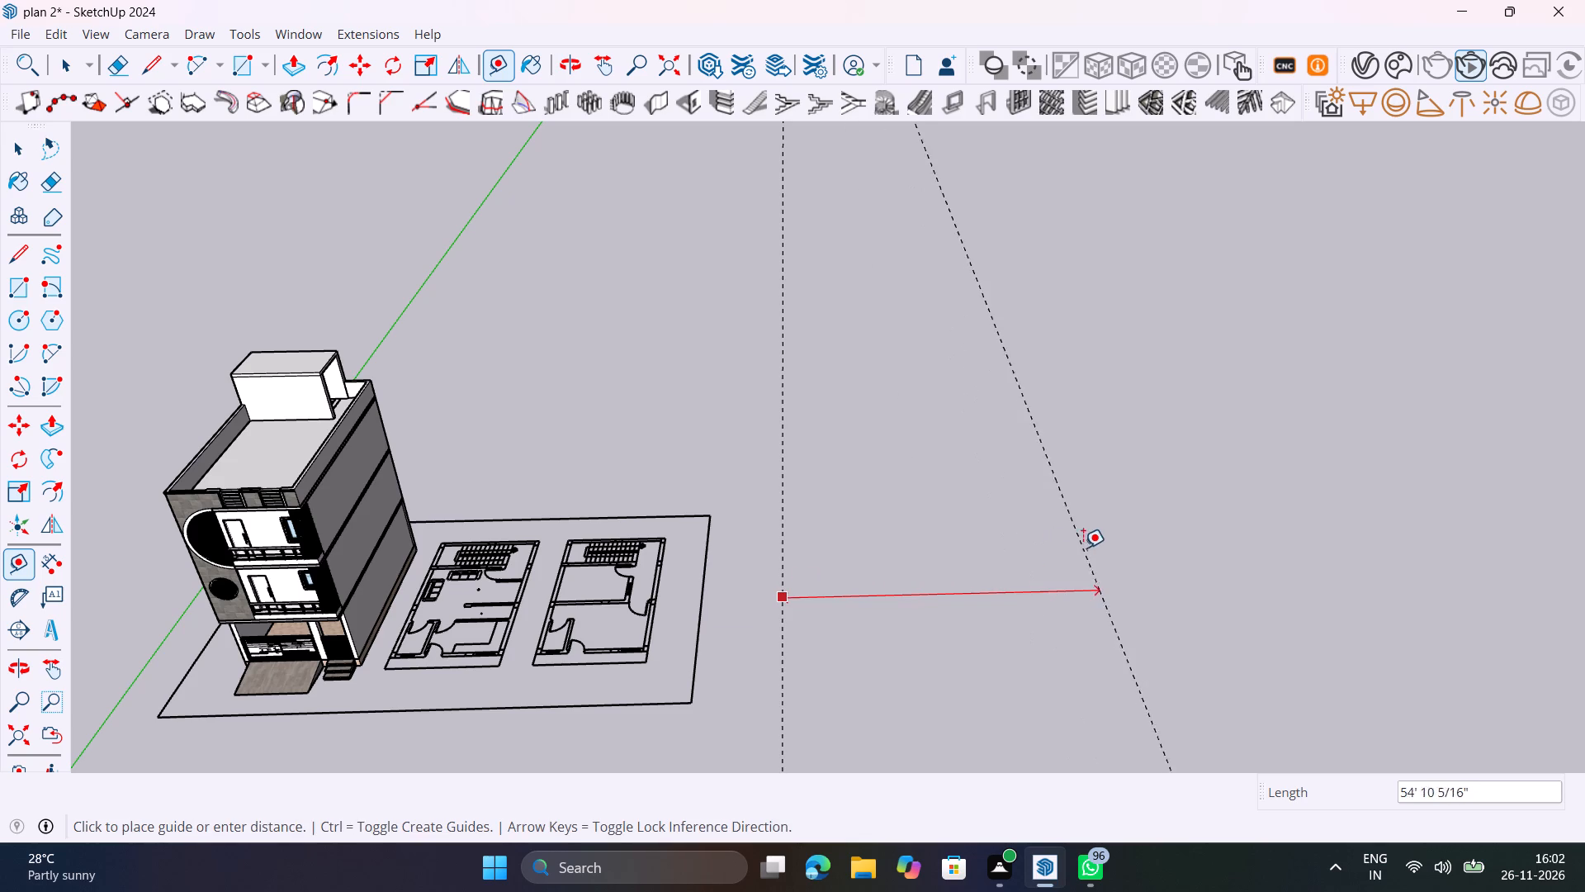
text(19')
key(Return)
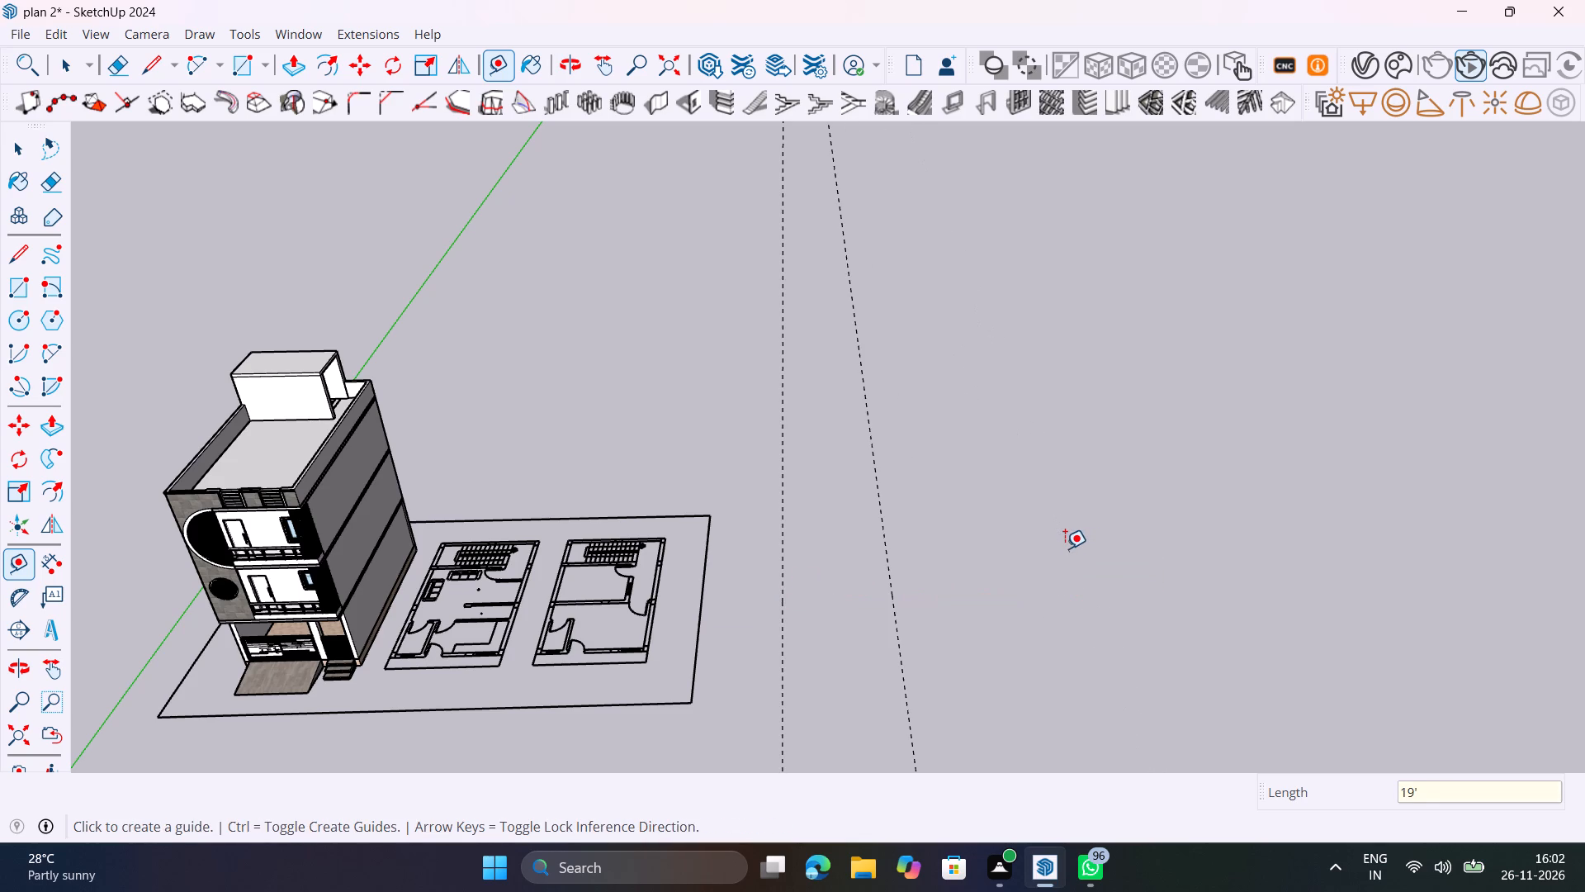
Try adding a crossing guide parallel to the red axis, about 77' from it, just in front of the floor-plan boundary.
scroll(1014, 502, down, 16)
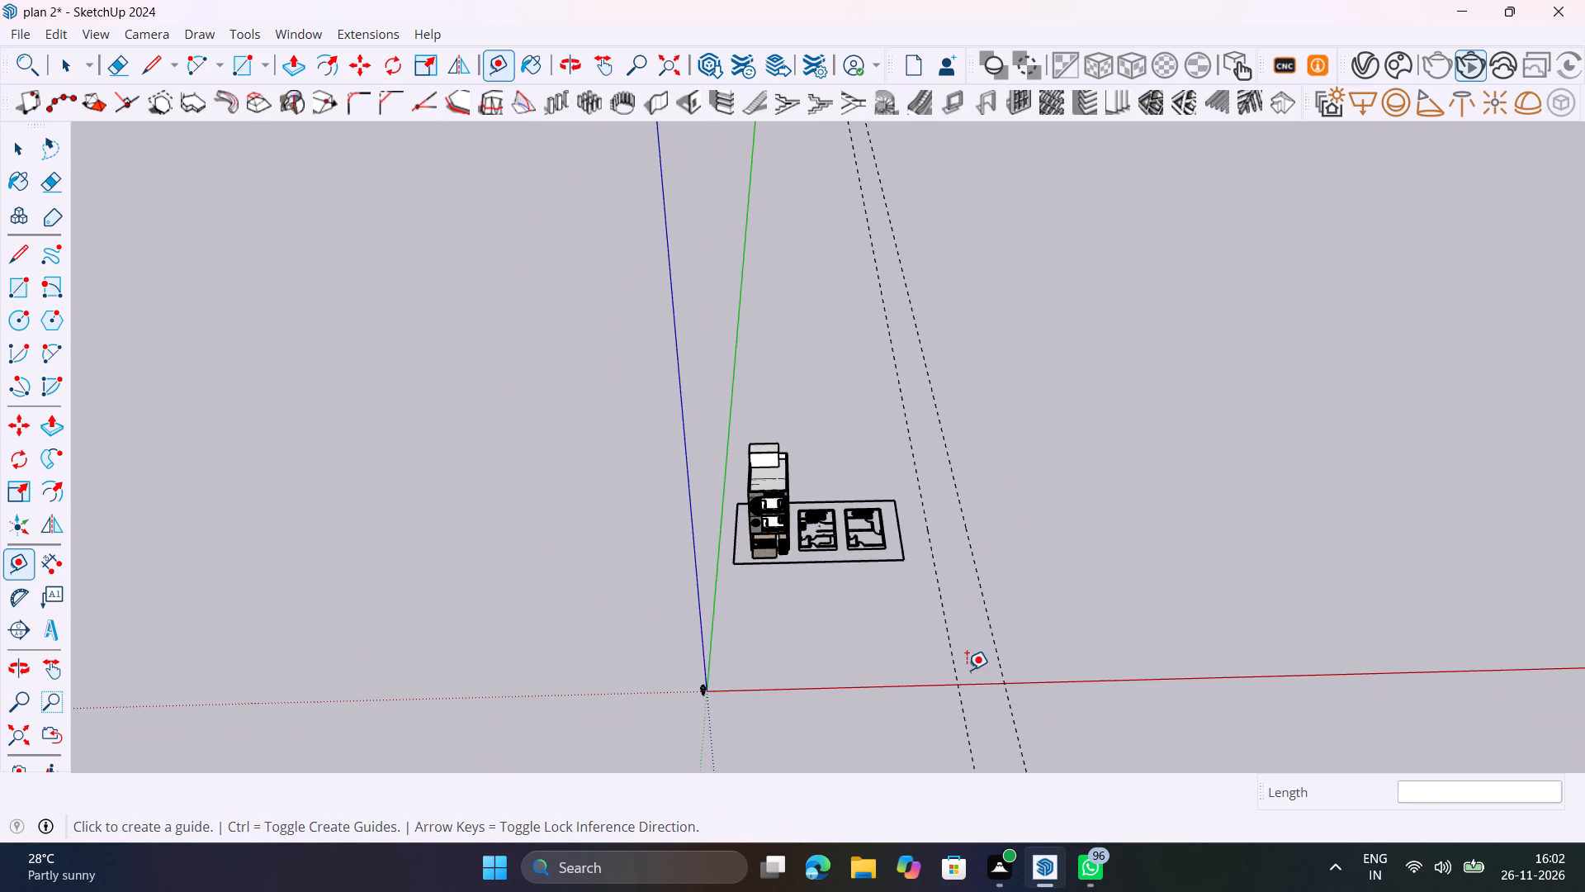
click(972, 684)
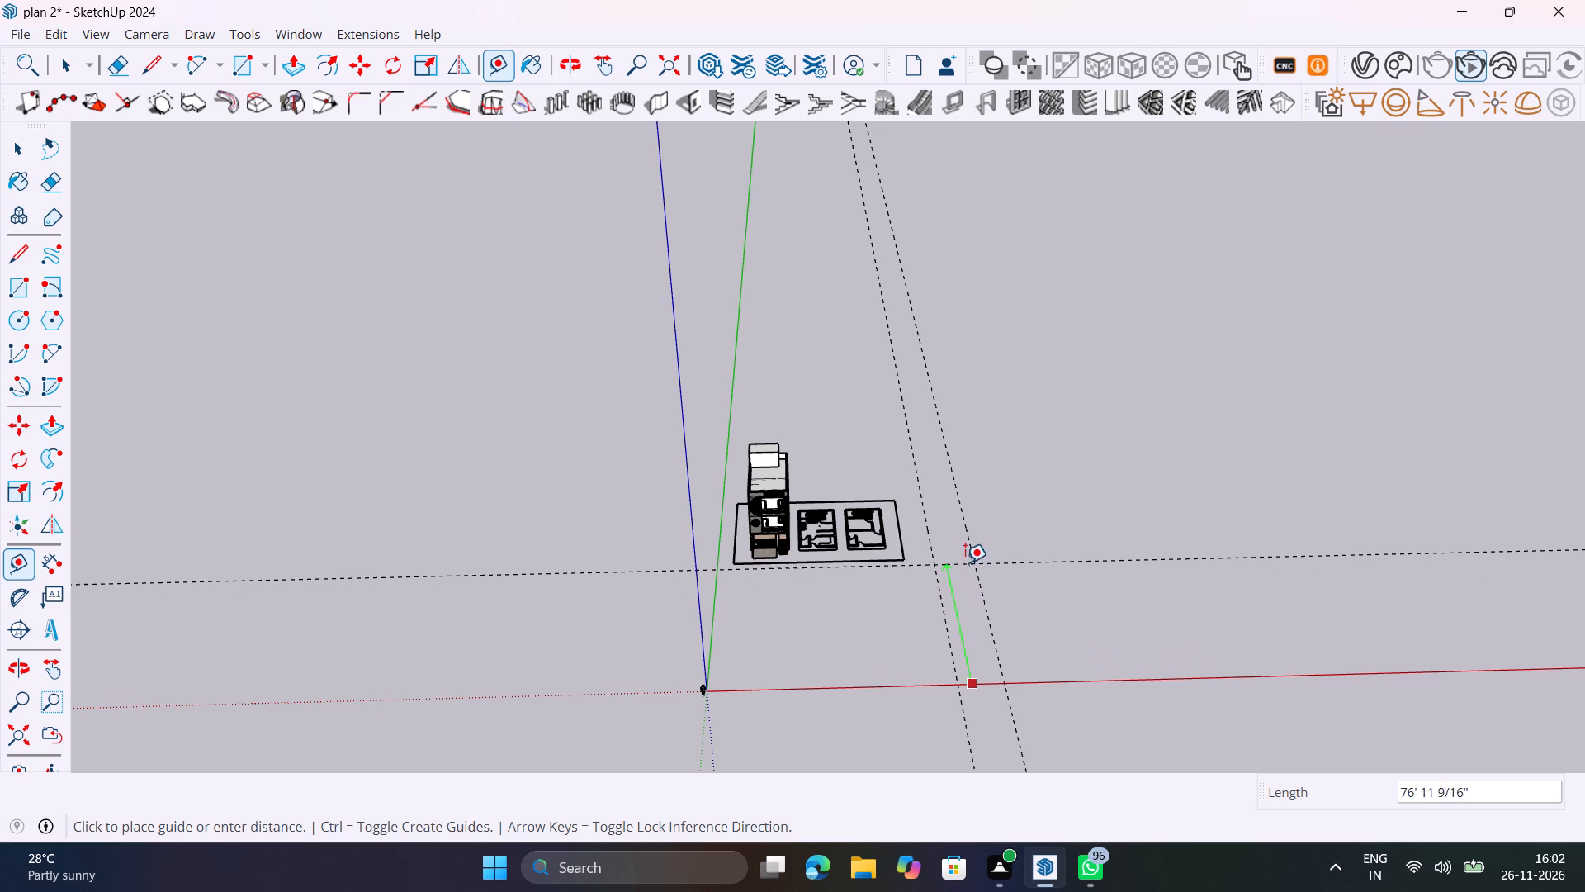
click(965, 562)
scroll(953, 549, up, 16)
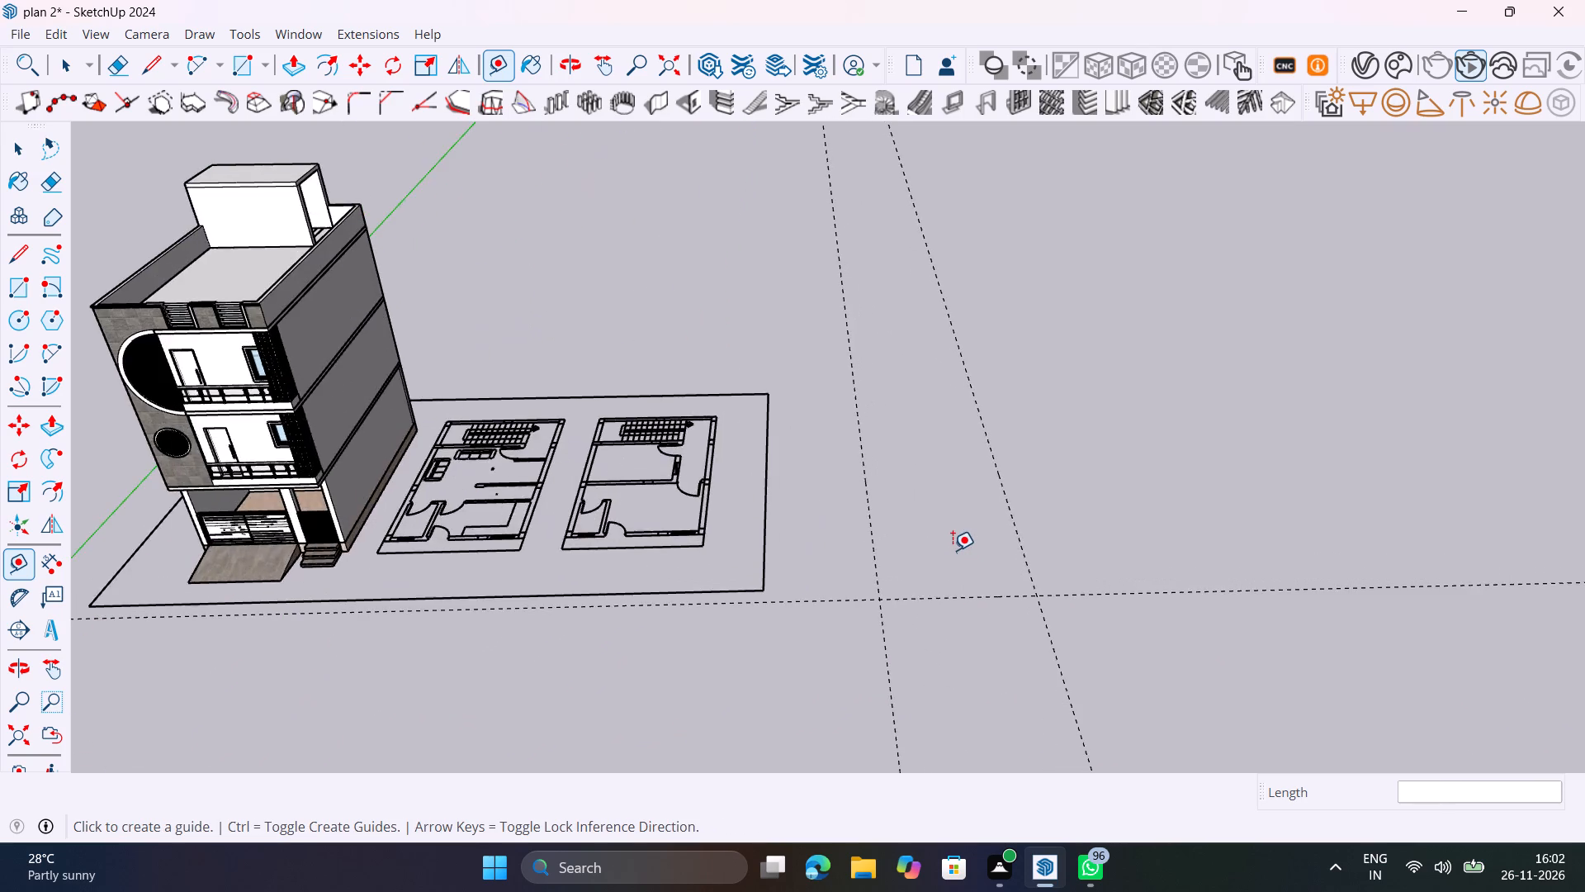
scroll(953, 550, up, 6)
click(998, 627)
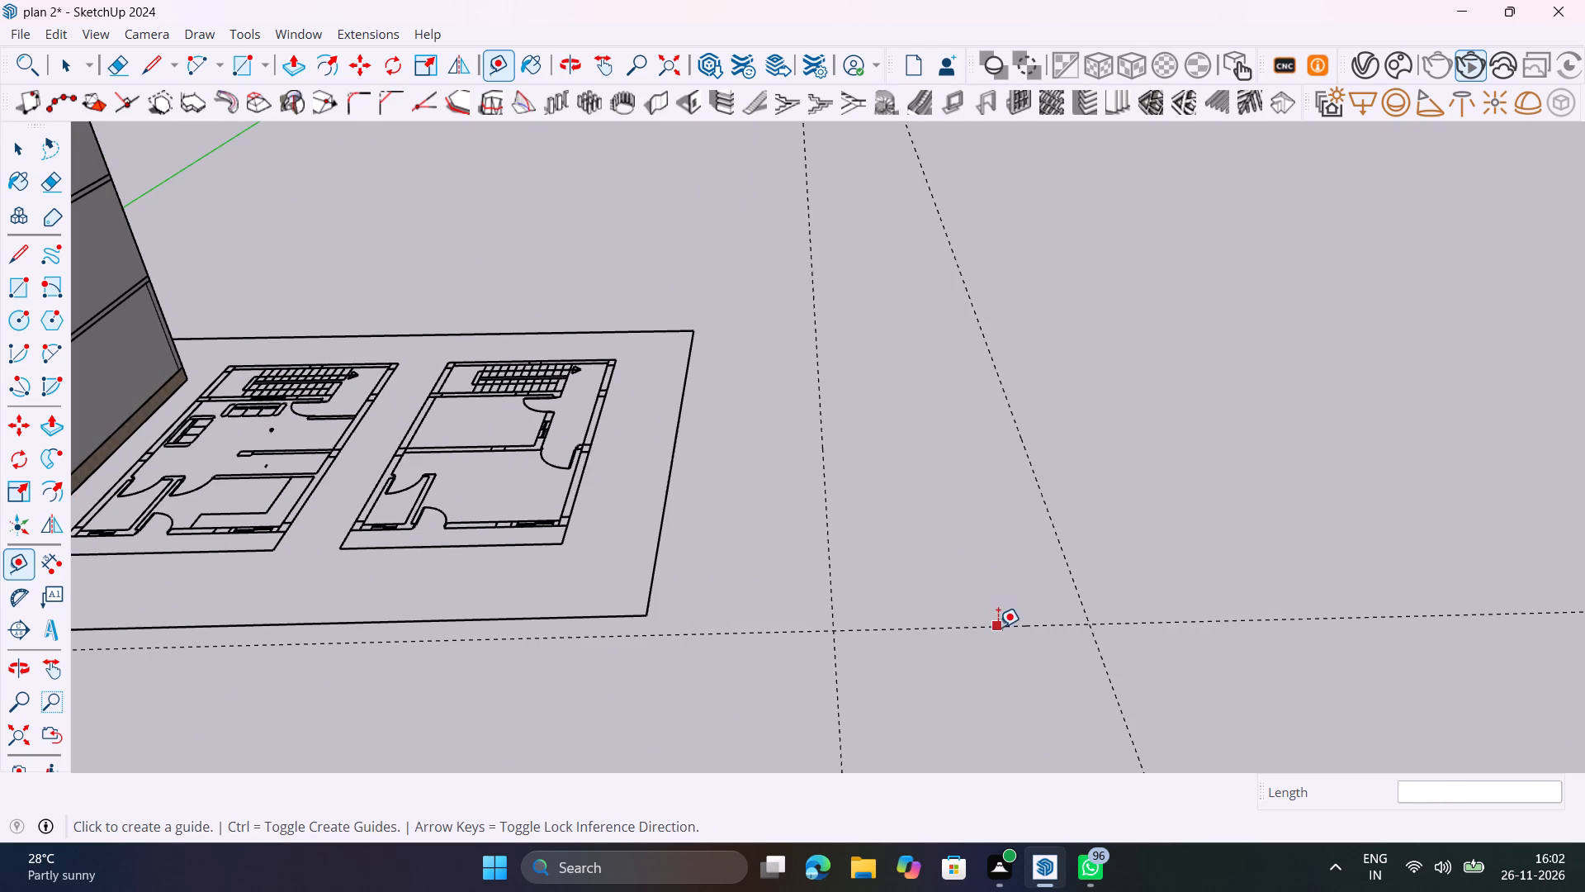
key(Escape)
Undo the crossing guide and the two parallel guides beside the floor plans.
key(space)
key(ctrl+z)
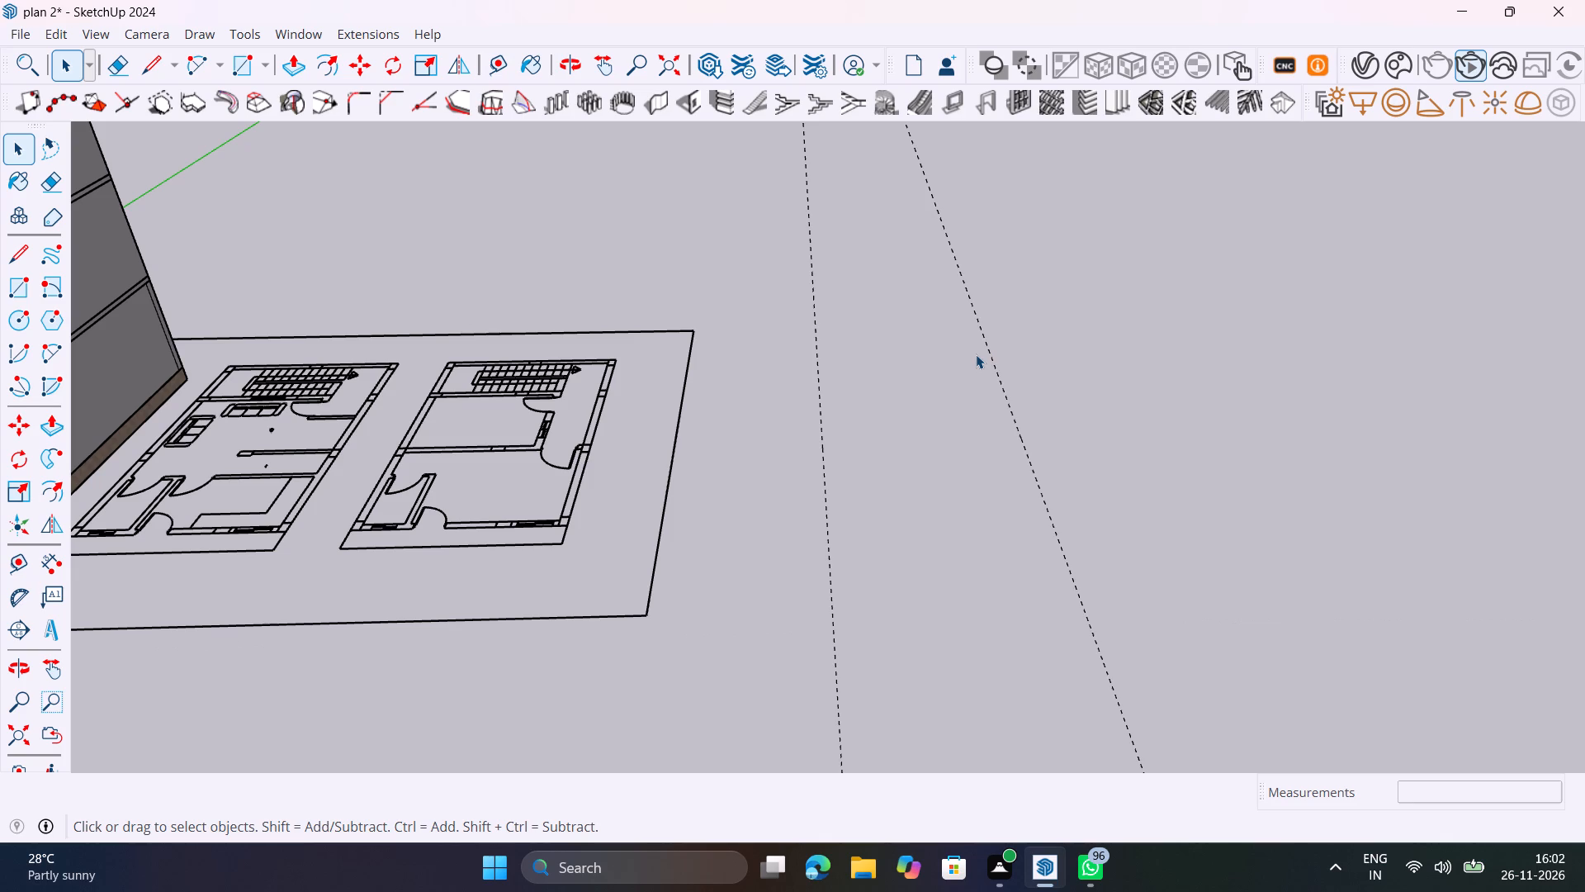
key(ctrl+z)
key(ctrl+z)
Draw a 19' by 50' rectangle on the empty ground beside the floor plans.
key(r)
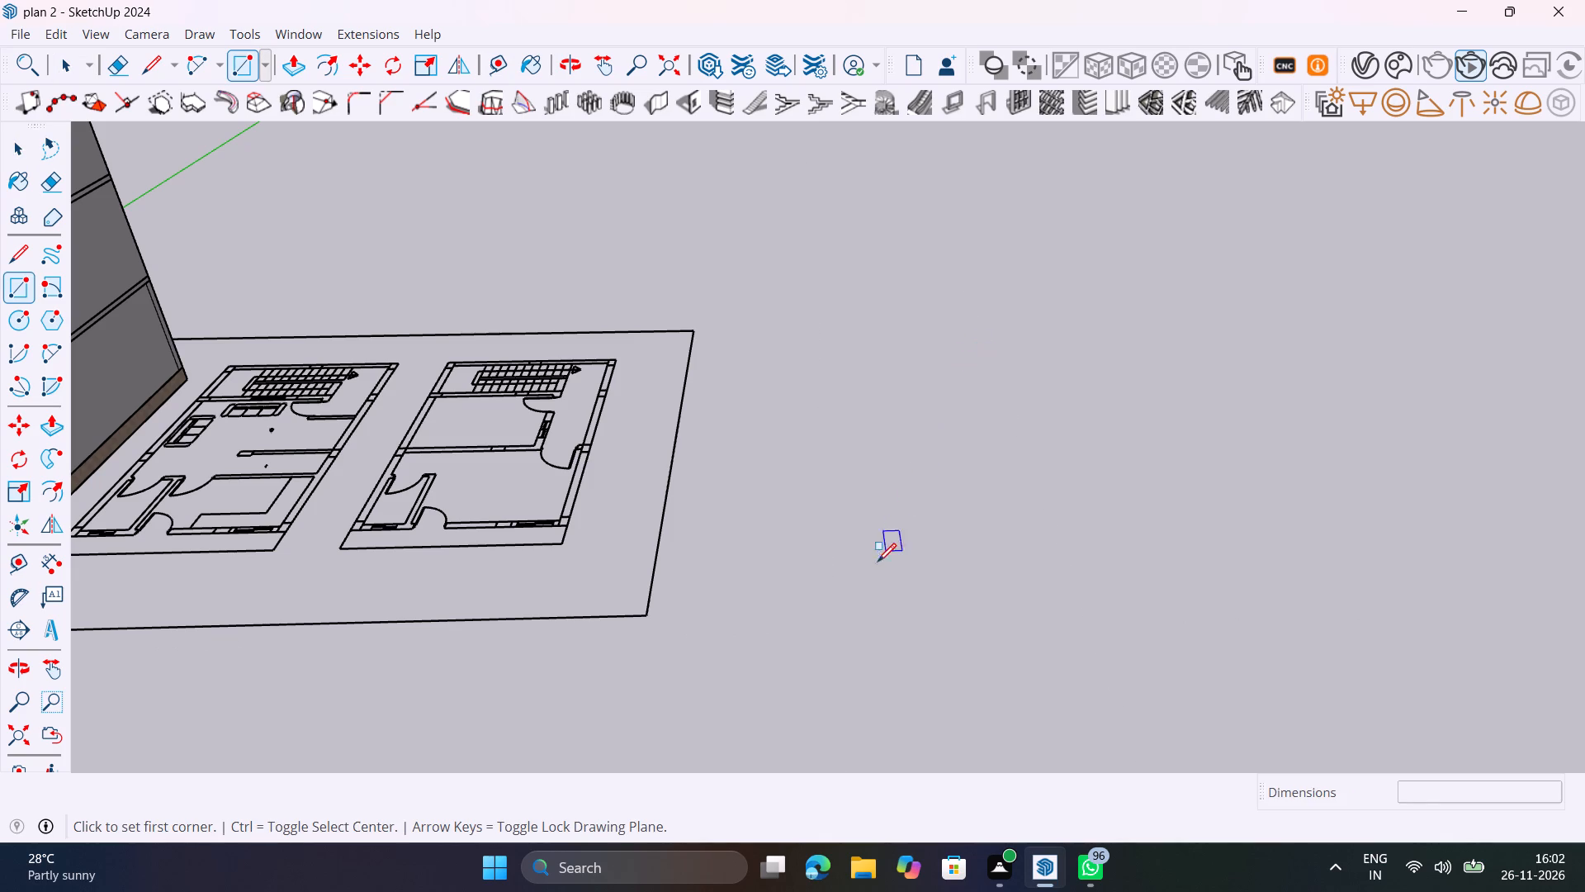
click(868, 585)
text(19)
key(apostrophe)
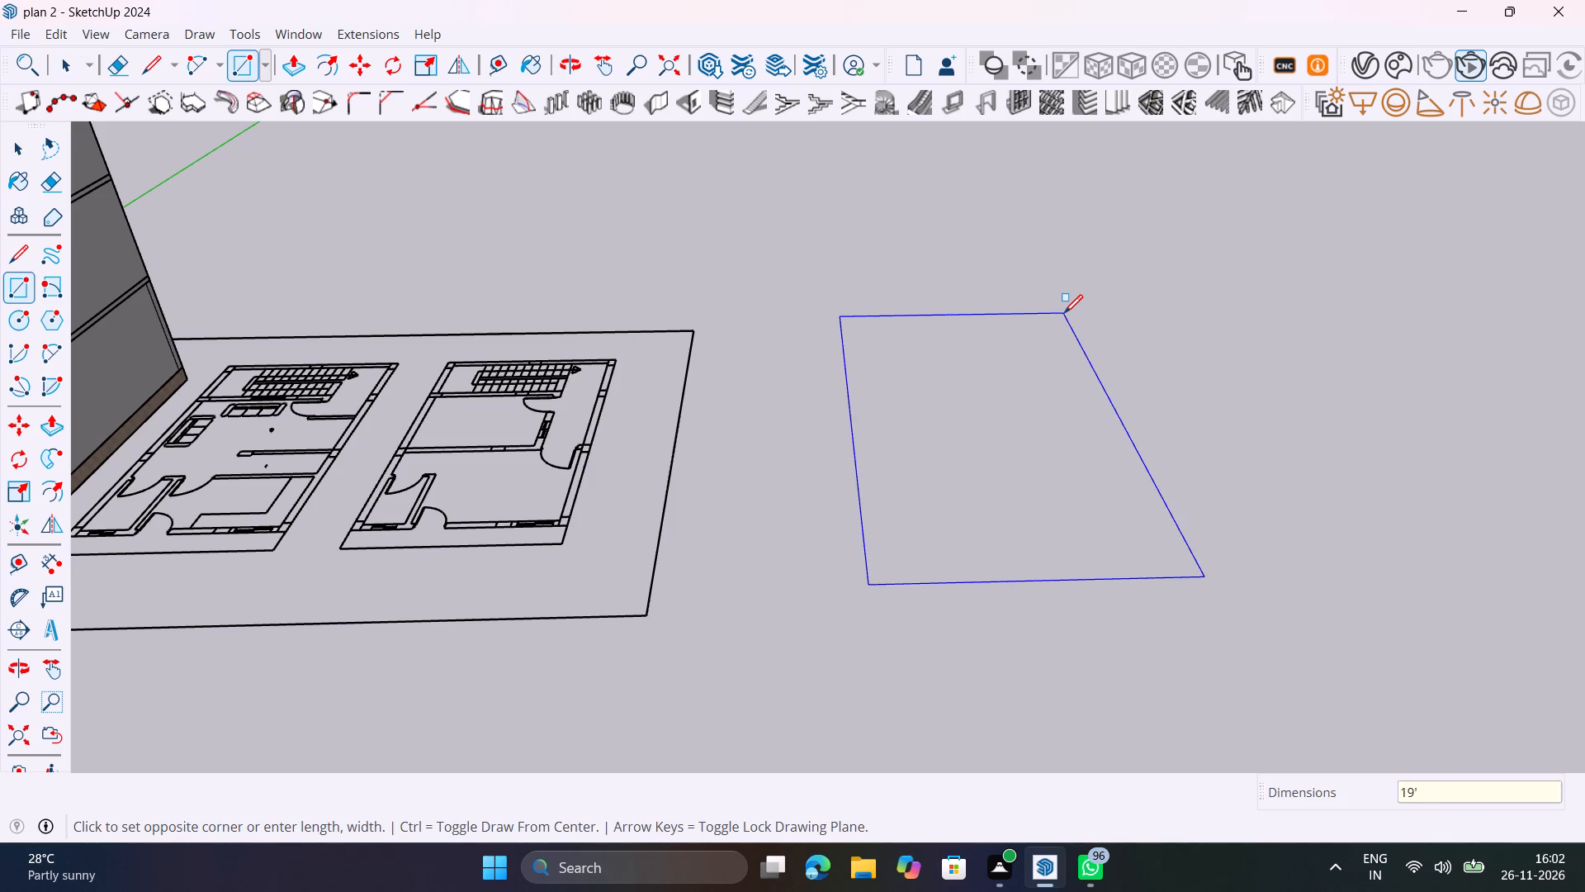
key(comma)
text(50')
key(Return)
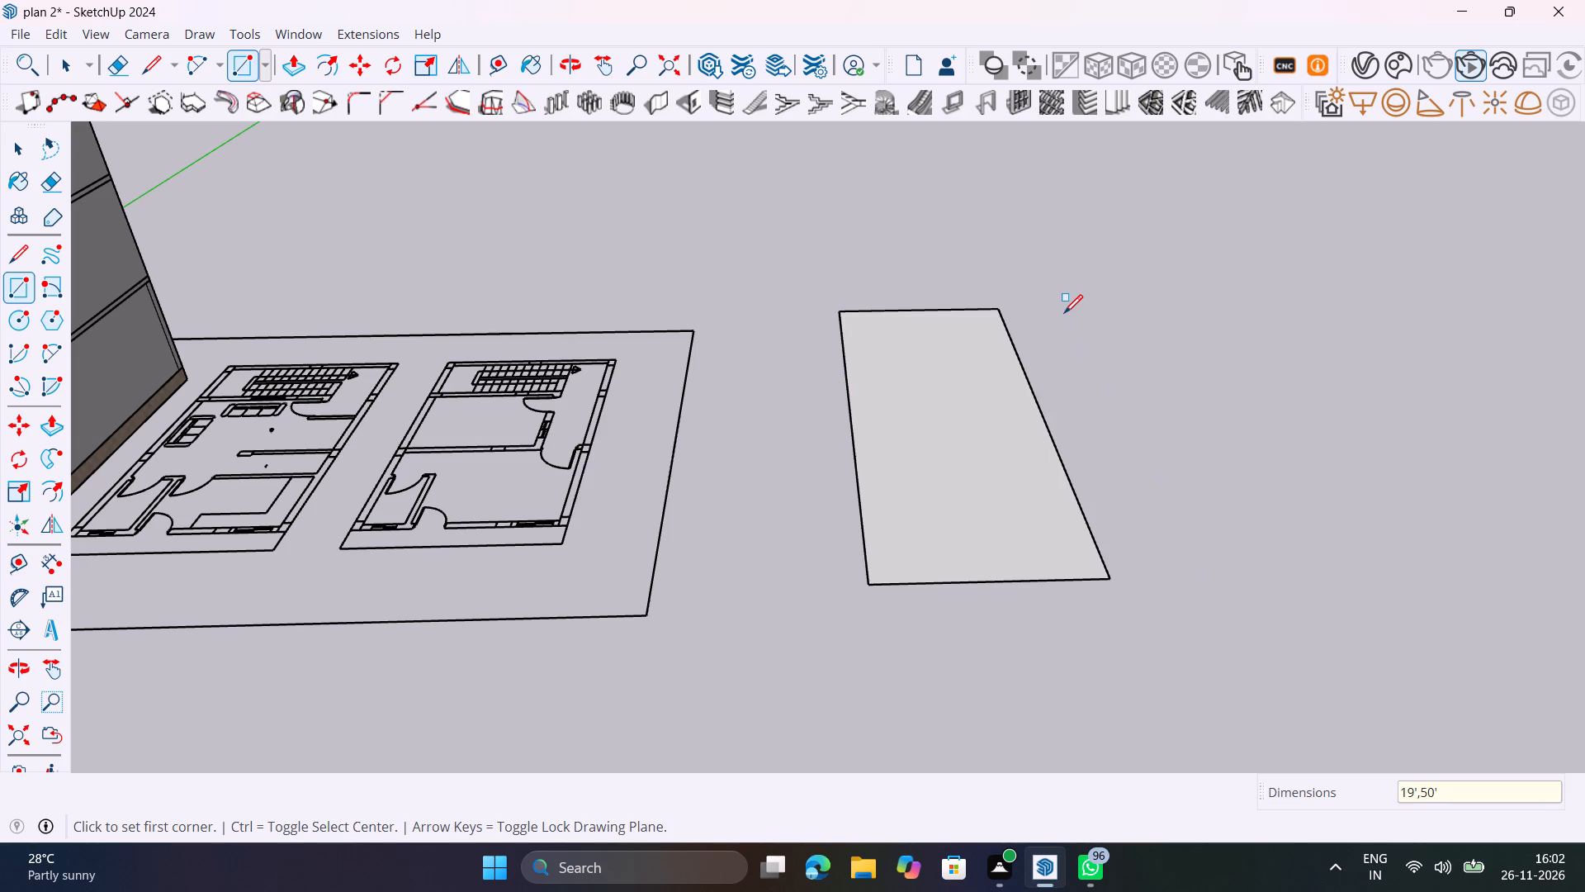
key(space)
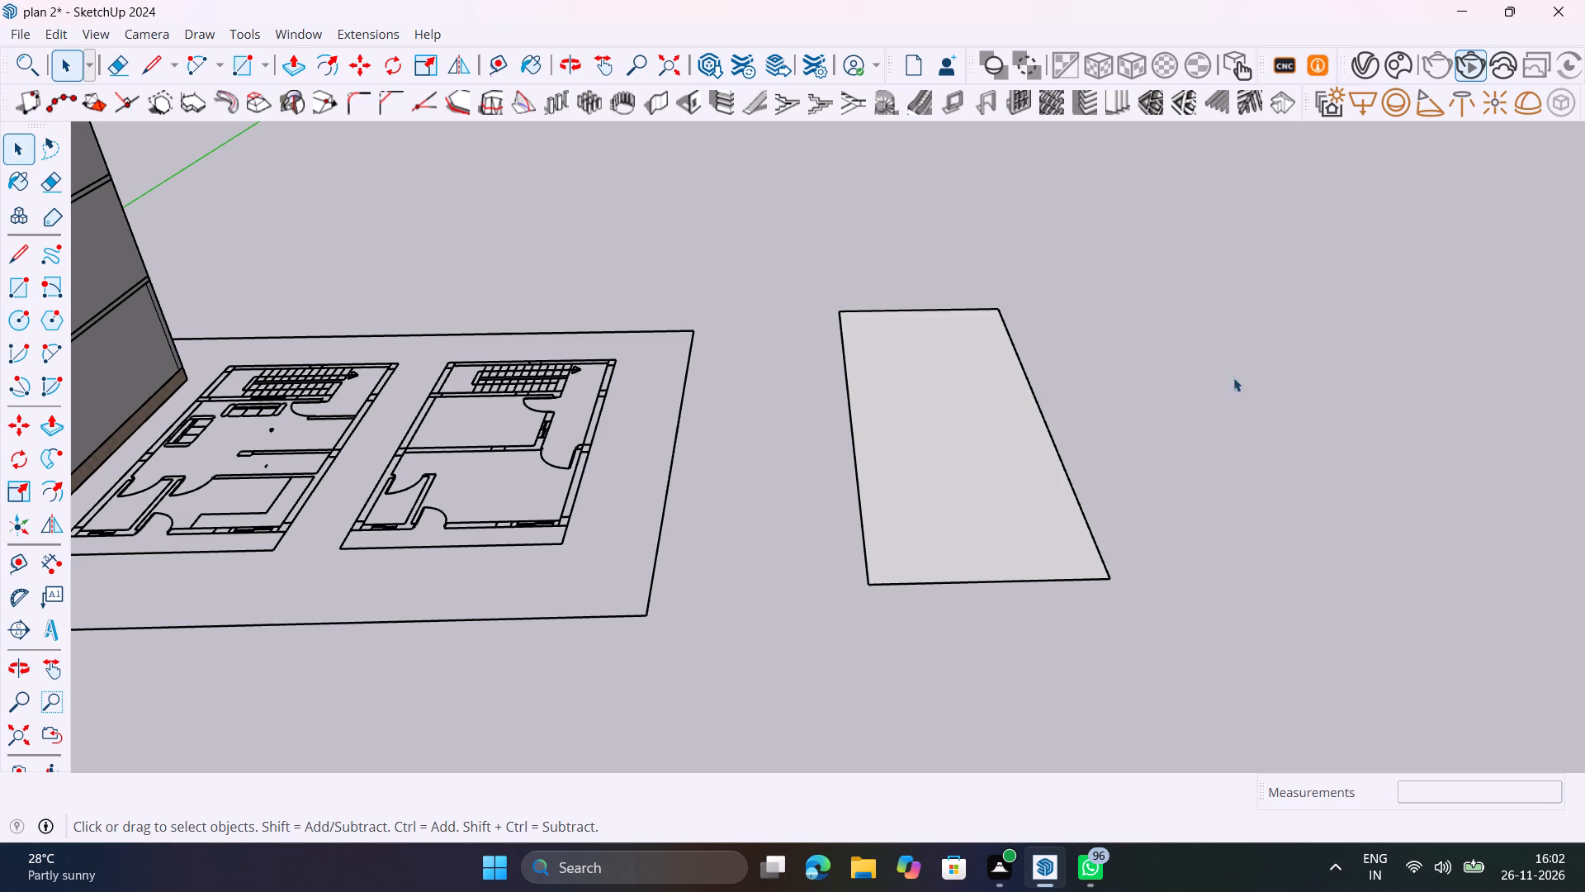
Push/Pull the new rectangle upward 6" to form a base slab.
click(983, 501)
key(p)
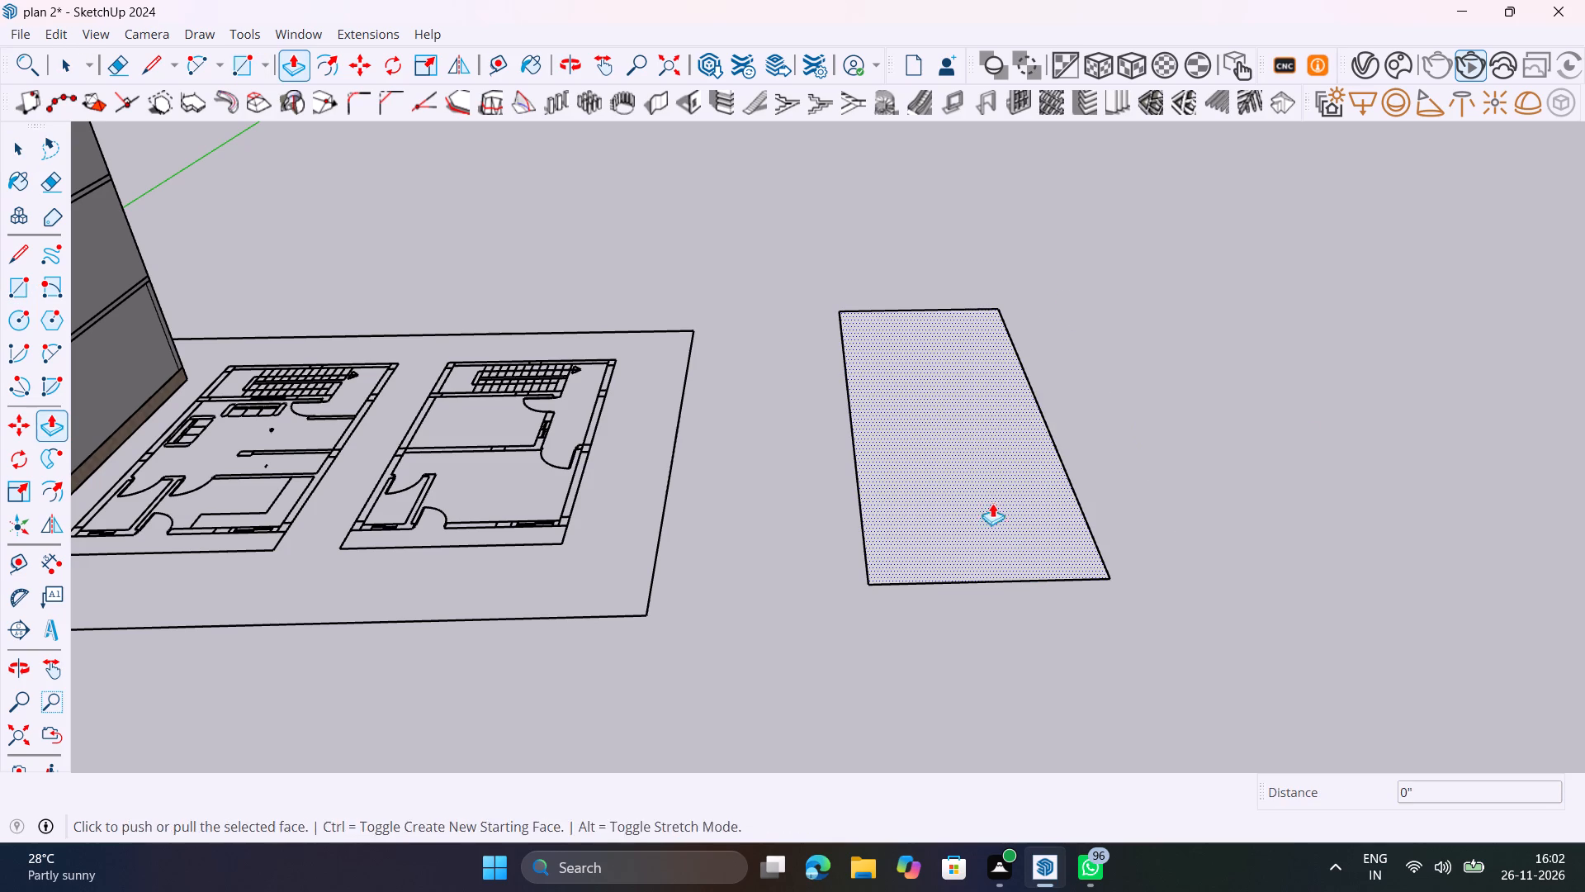
click(996, 504)
click(999, 623)
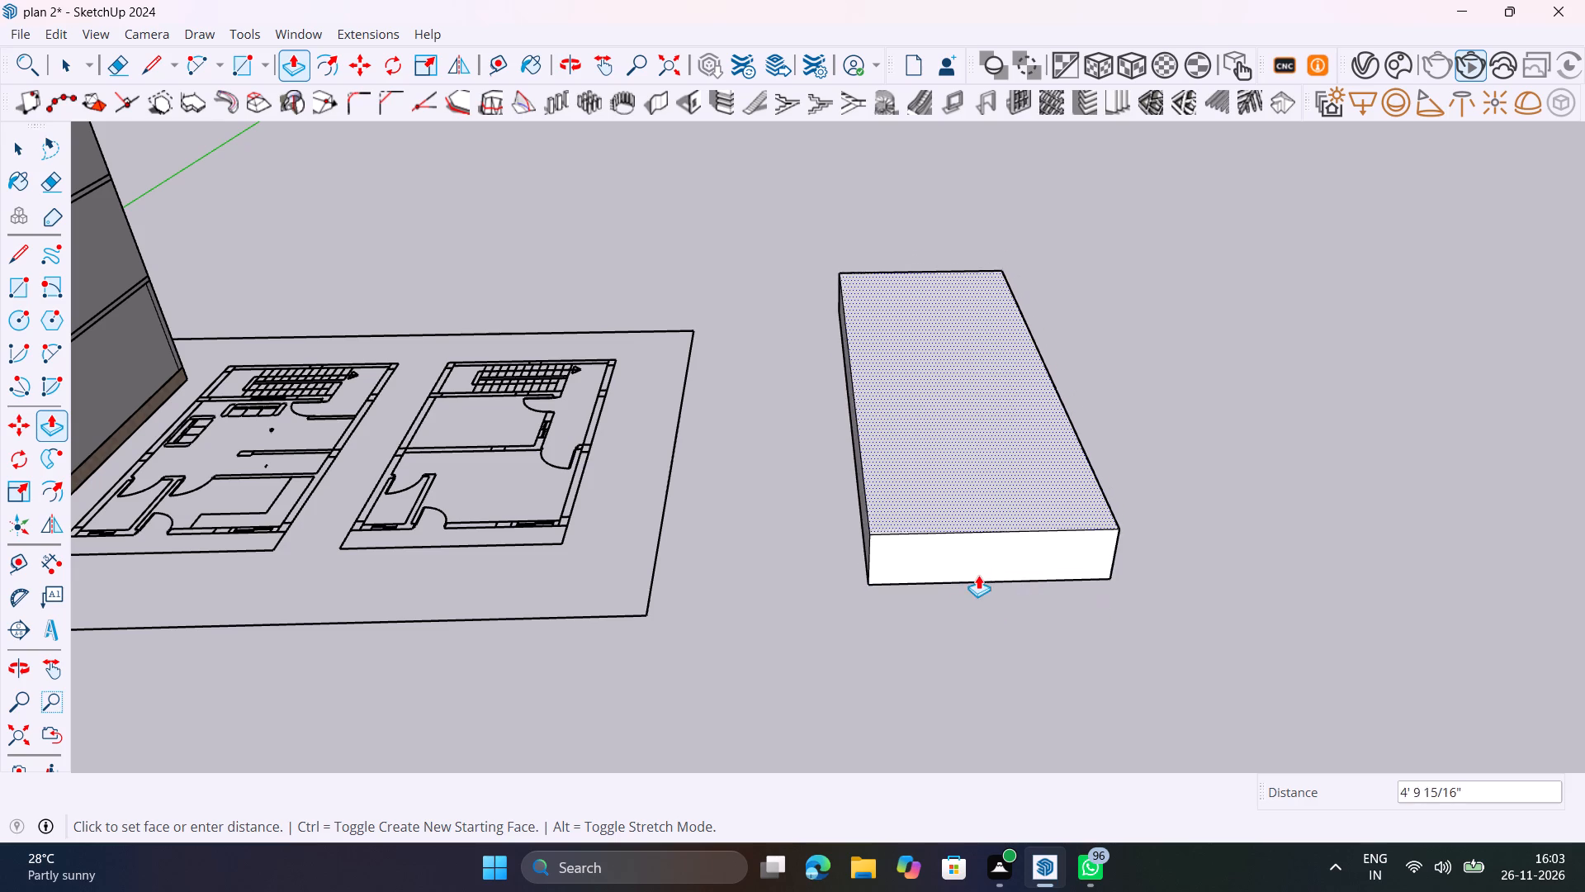
scroll(971, 585, up, 5)
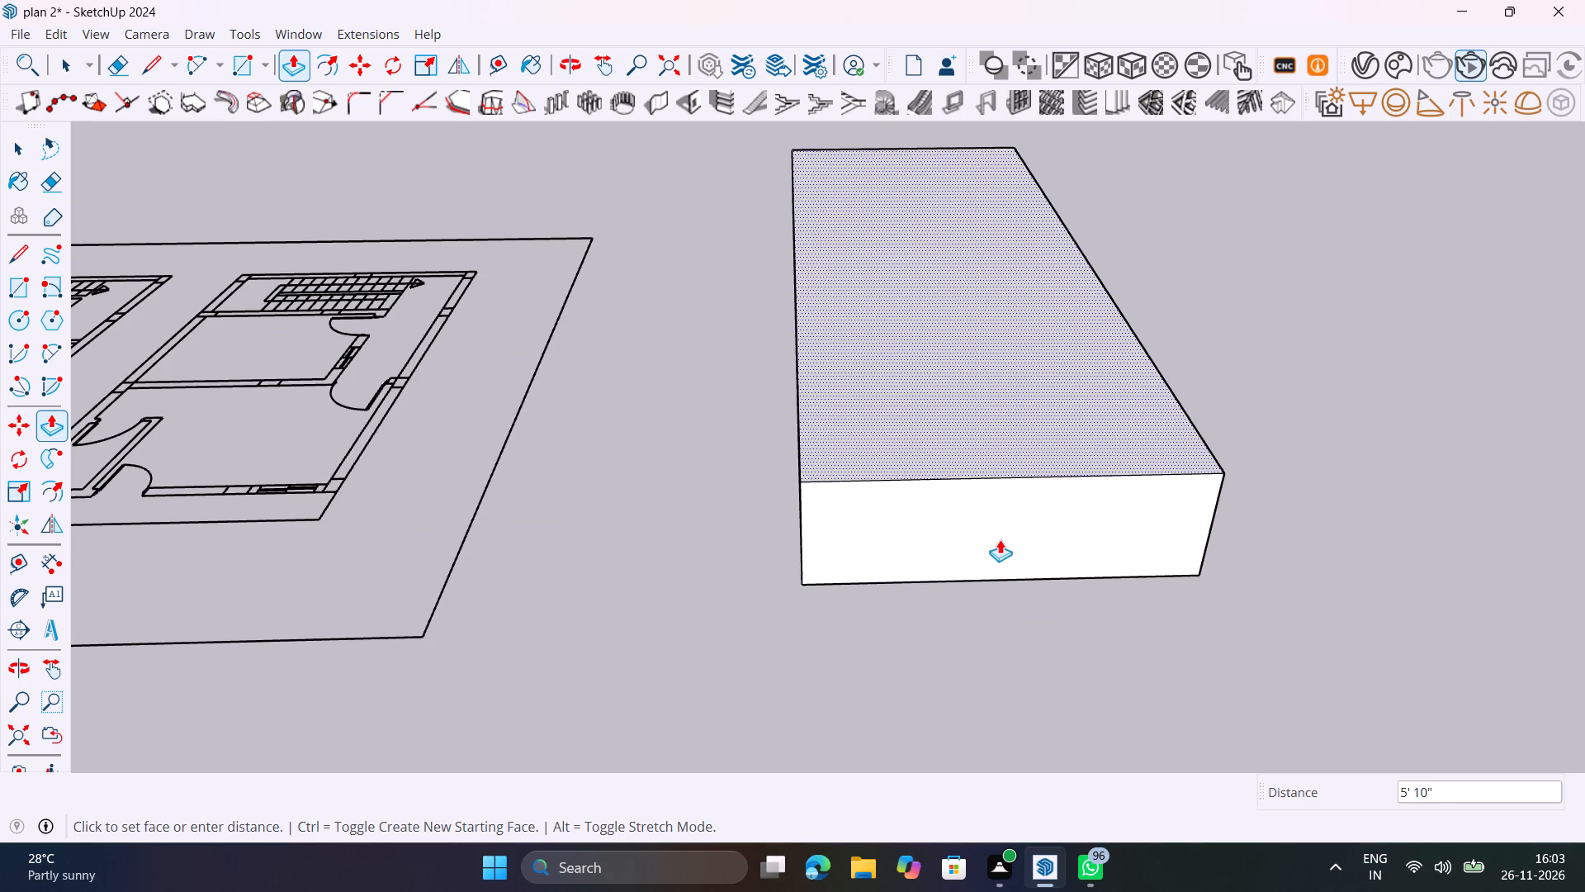
text(6")
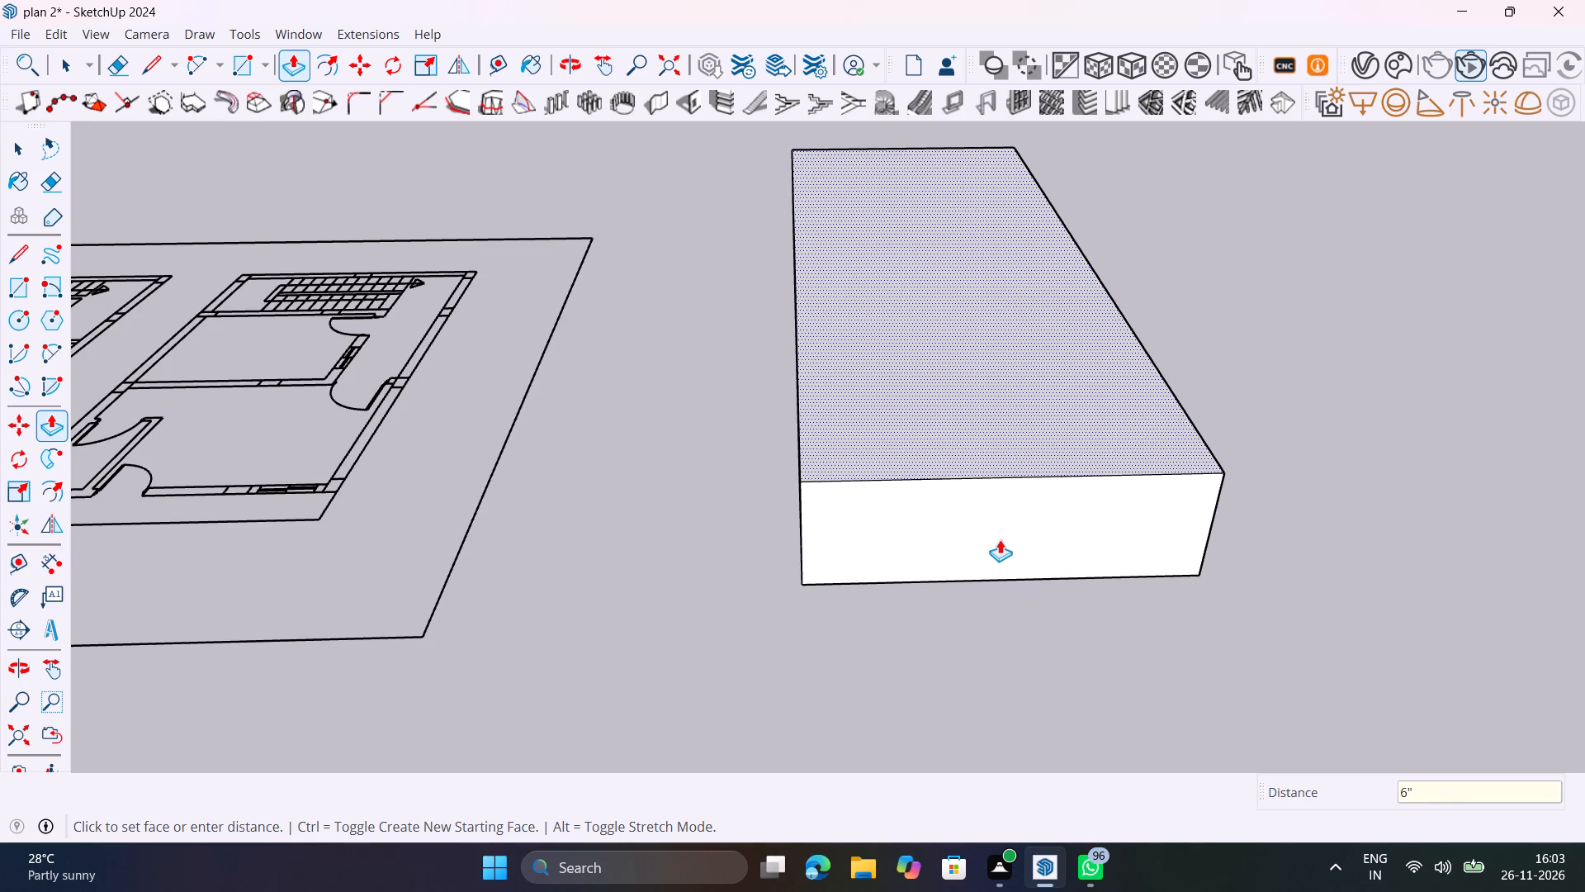
key(Return)
key(space)
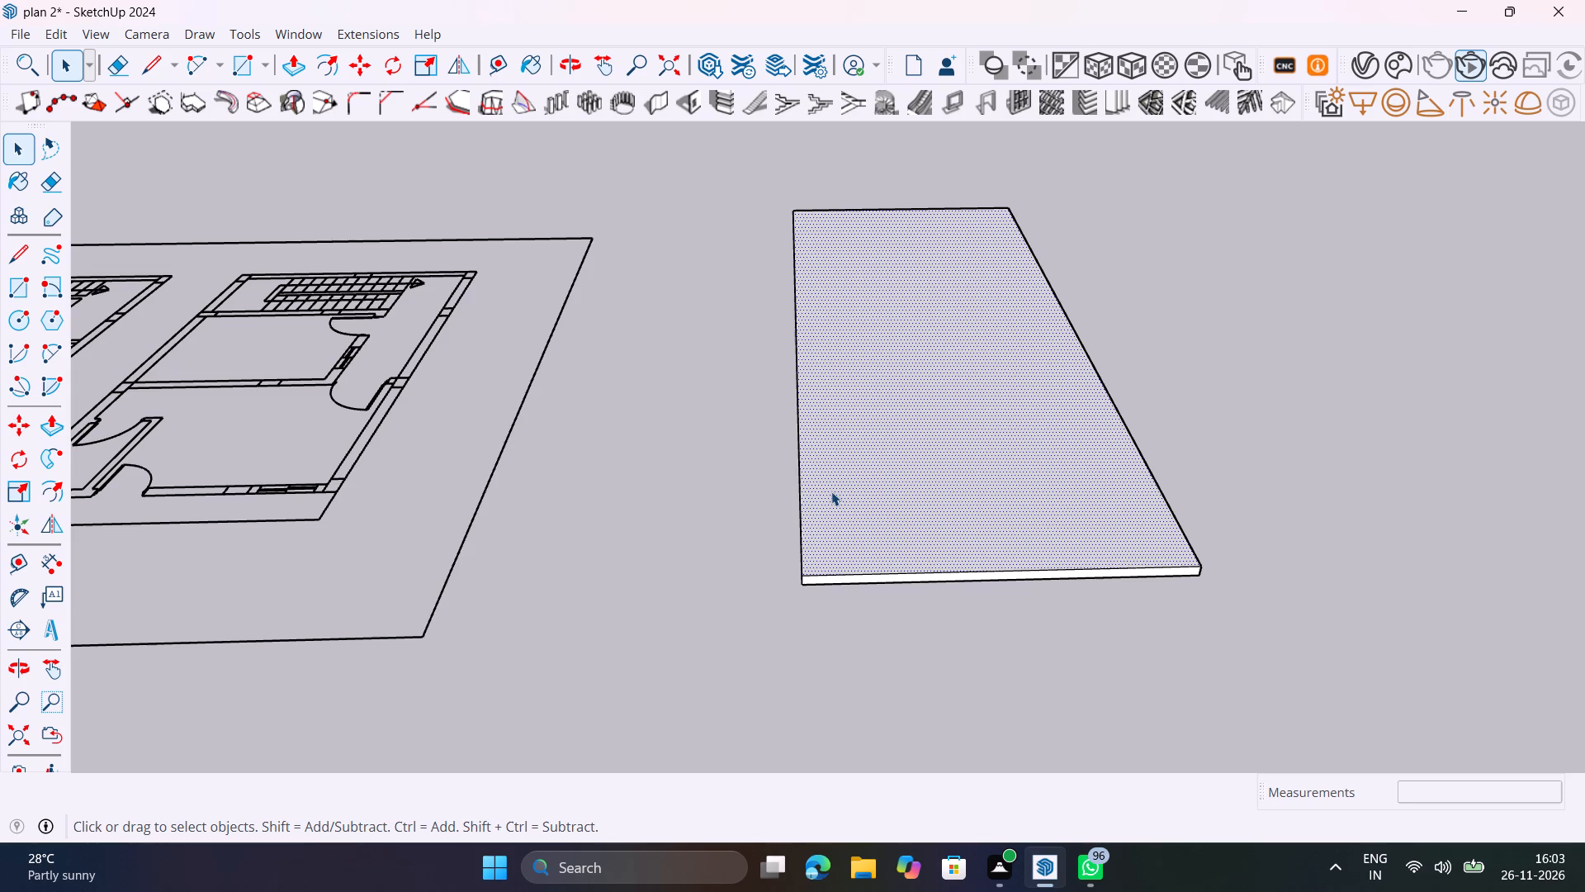
Select all connected faces and edges of the base slab and make them a group.
key(Escape)
double_click(883, 468)
triple_click(889, 469)
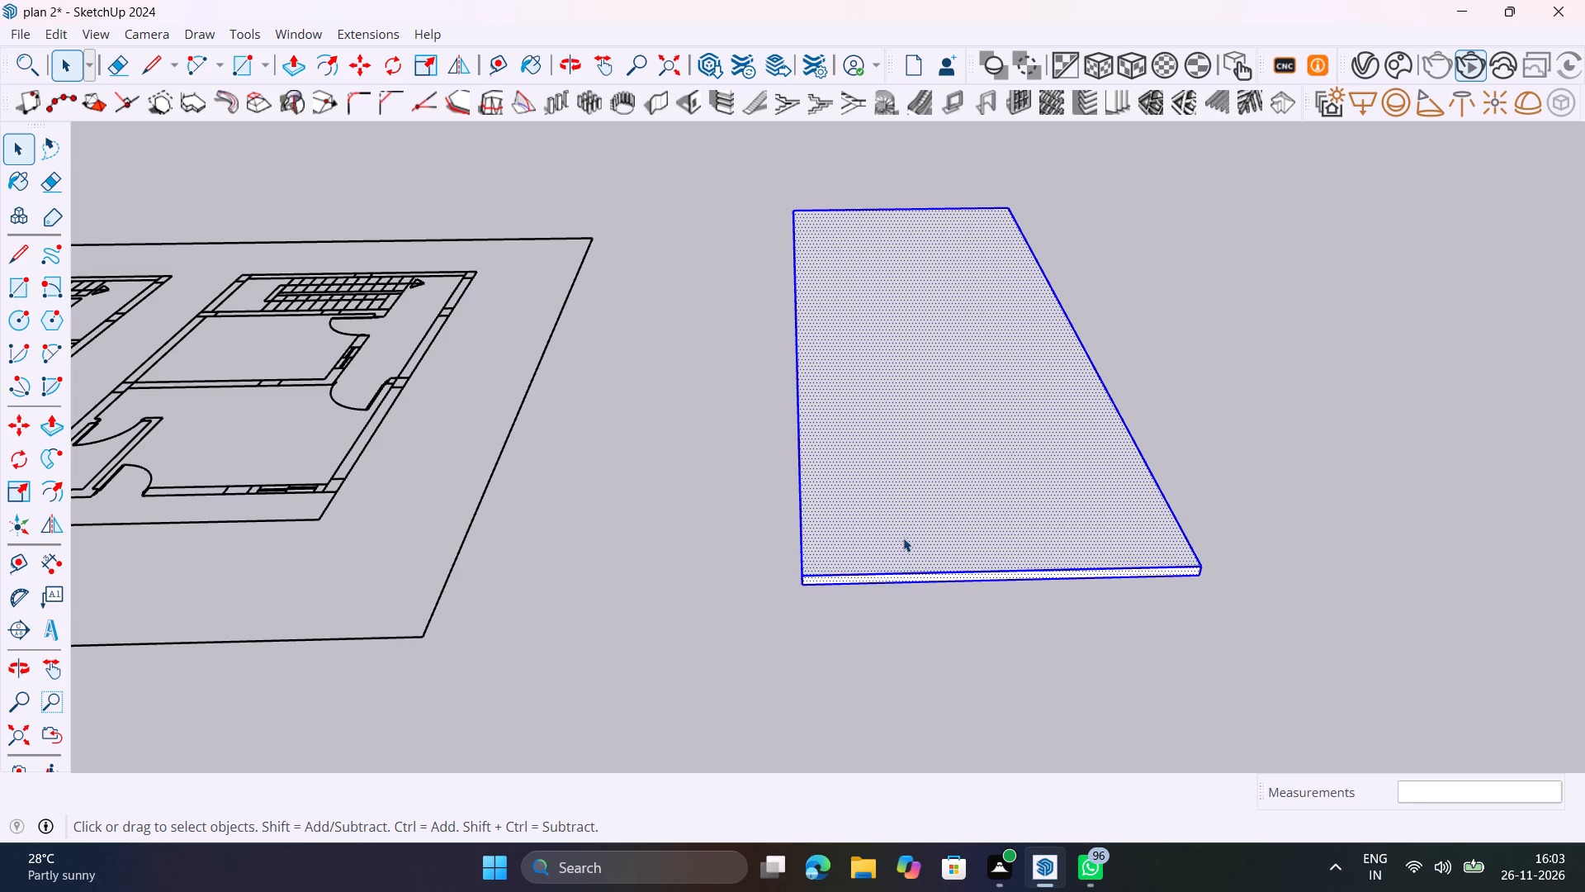
right_click(900, 538)
click(1031, 185)
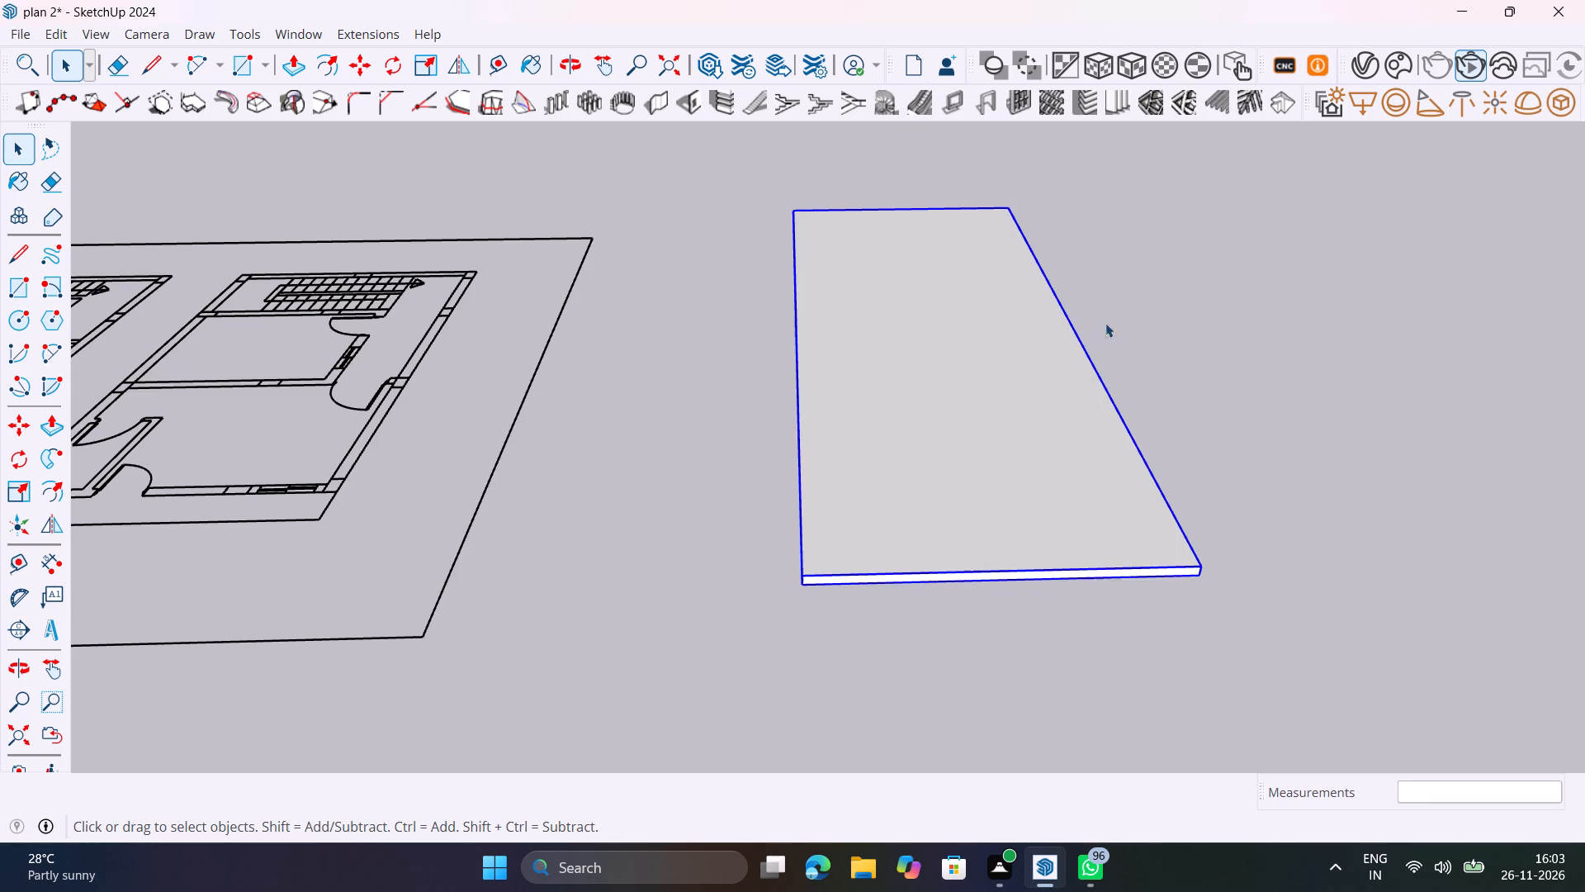
Place guides 4.5" inside the base slab's rear short edge and inside both of its long edges.
drag(1119, 325, 1128, 325)
scroll(1116, 326, down, 8)
shift+scroll(1091, 335, down, 1)
shift+middle_drag(1094, 340, 1048, 542)
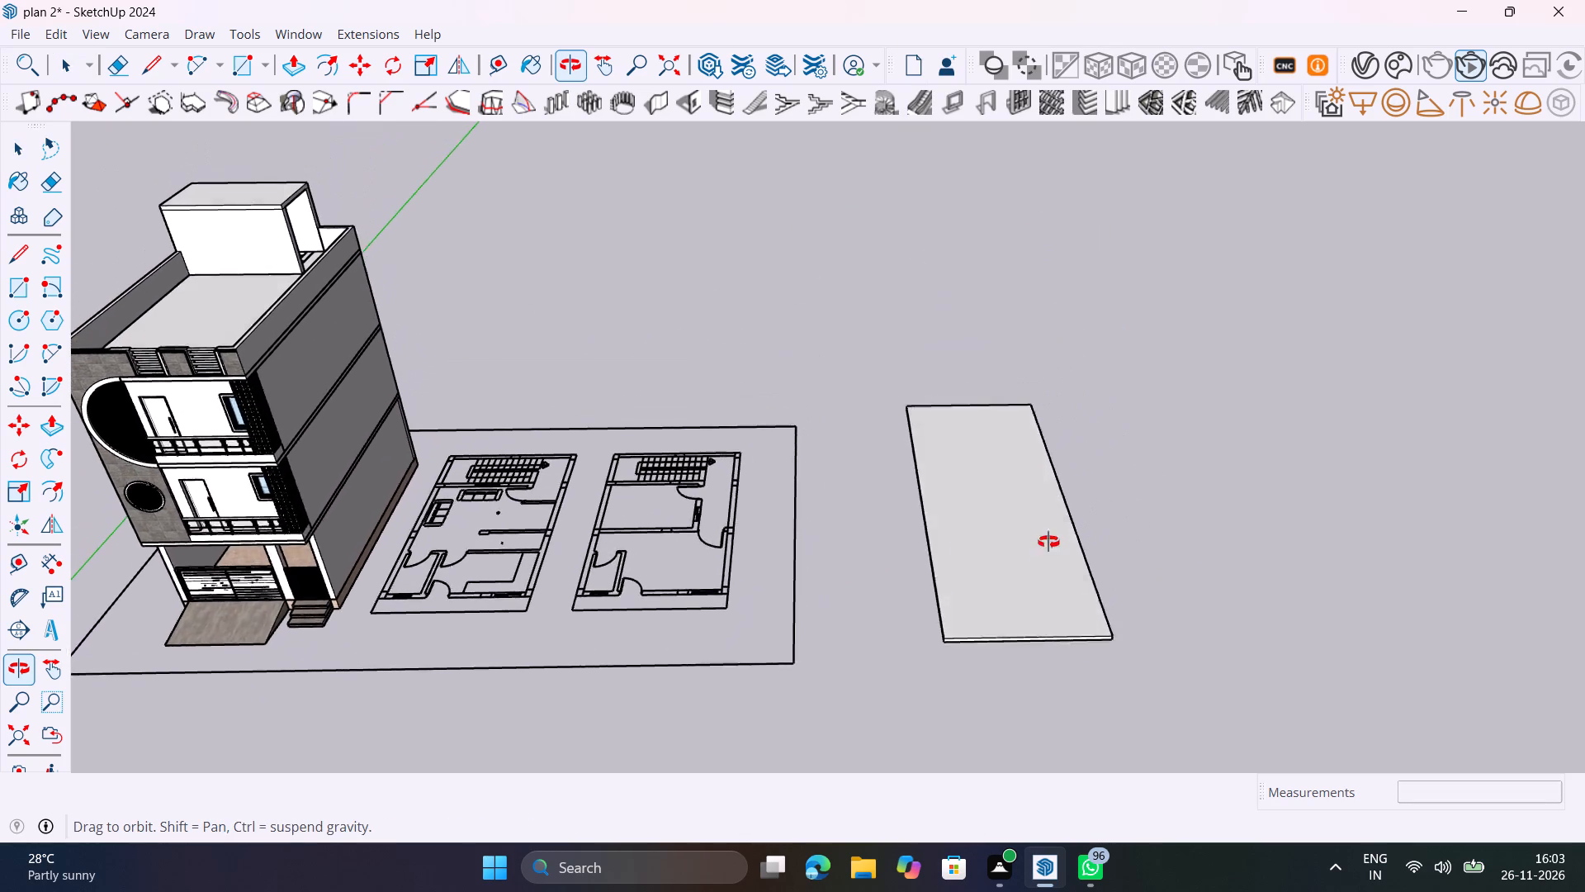
shift+middle_drag(1048, 542, 1034, 590)
scroll(1018, 353, up, 16)
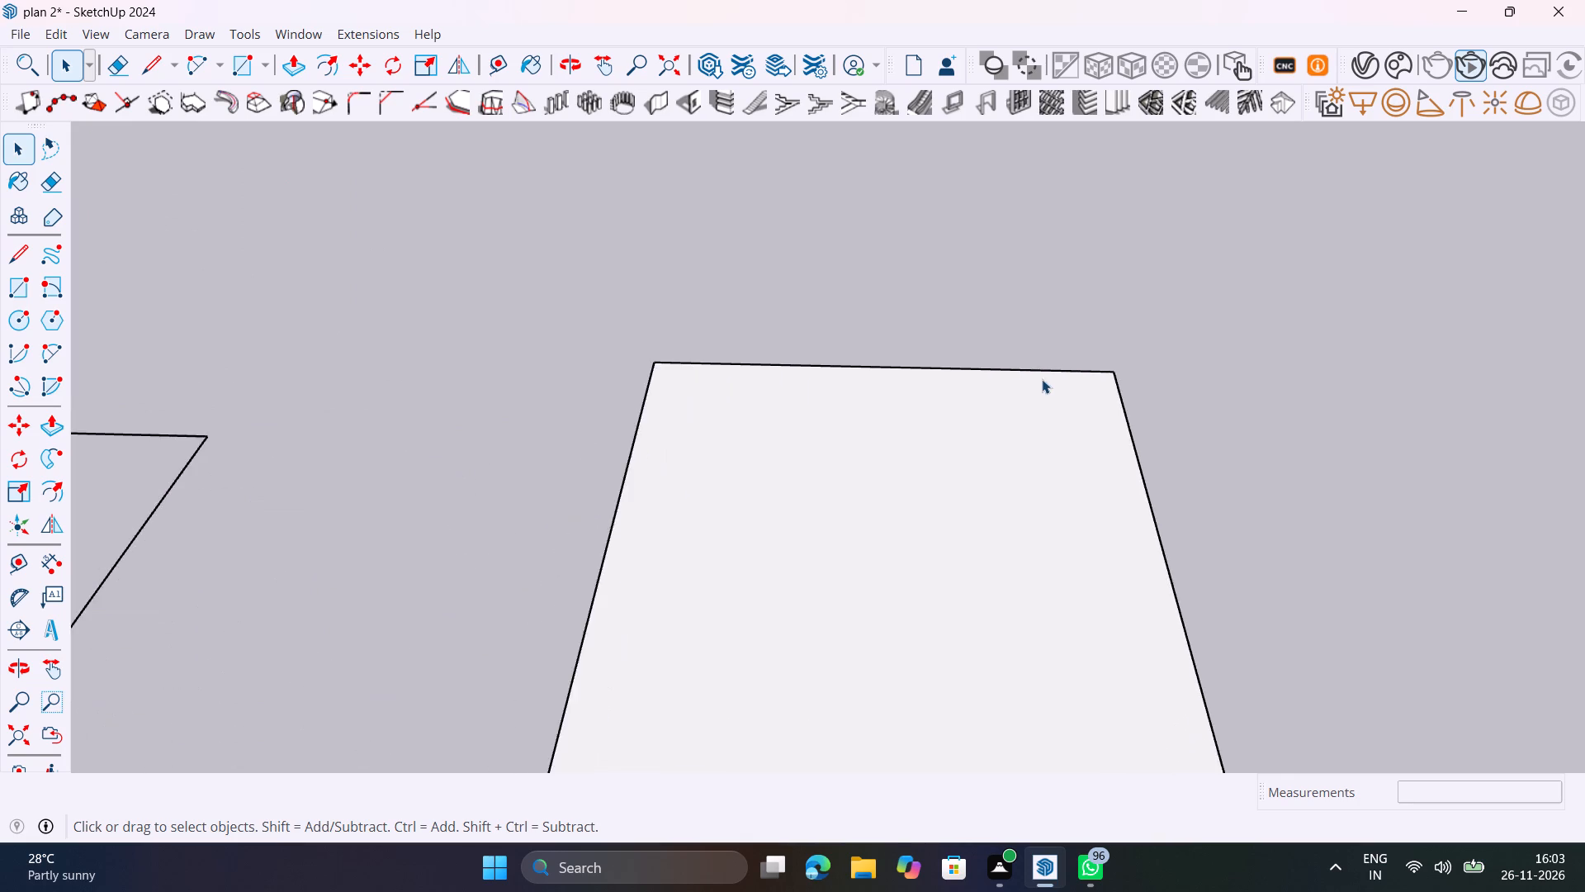
scroll(1042, 379, up, 5)
key(t)
click(1036, 366)
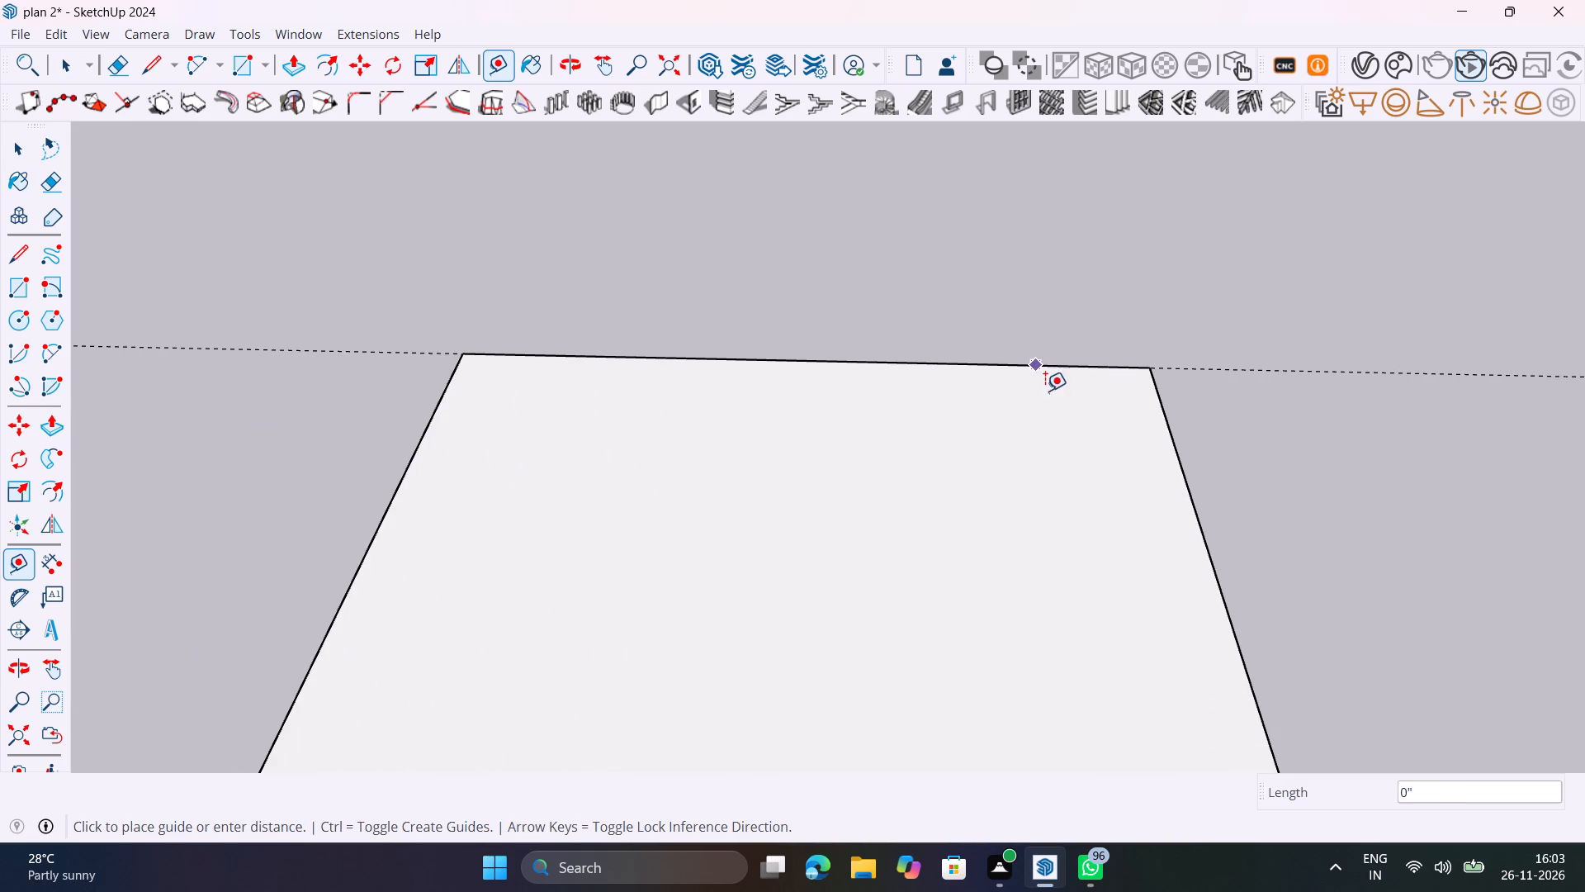
text(4.5")
key(Return)
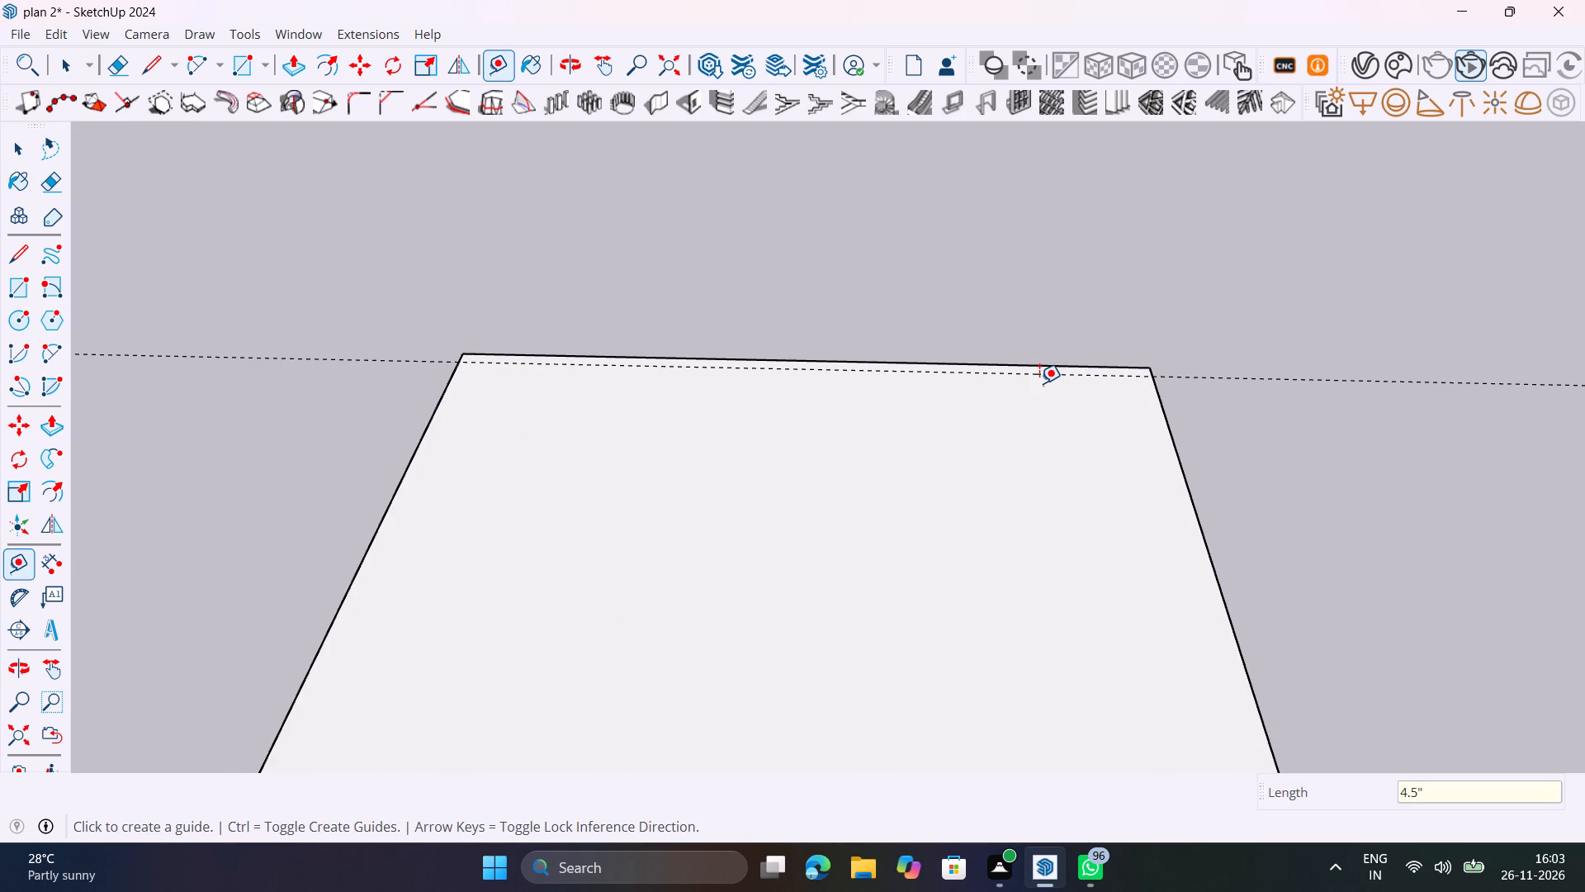
click(1165, 425)
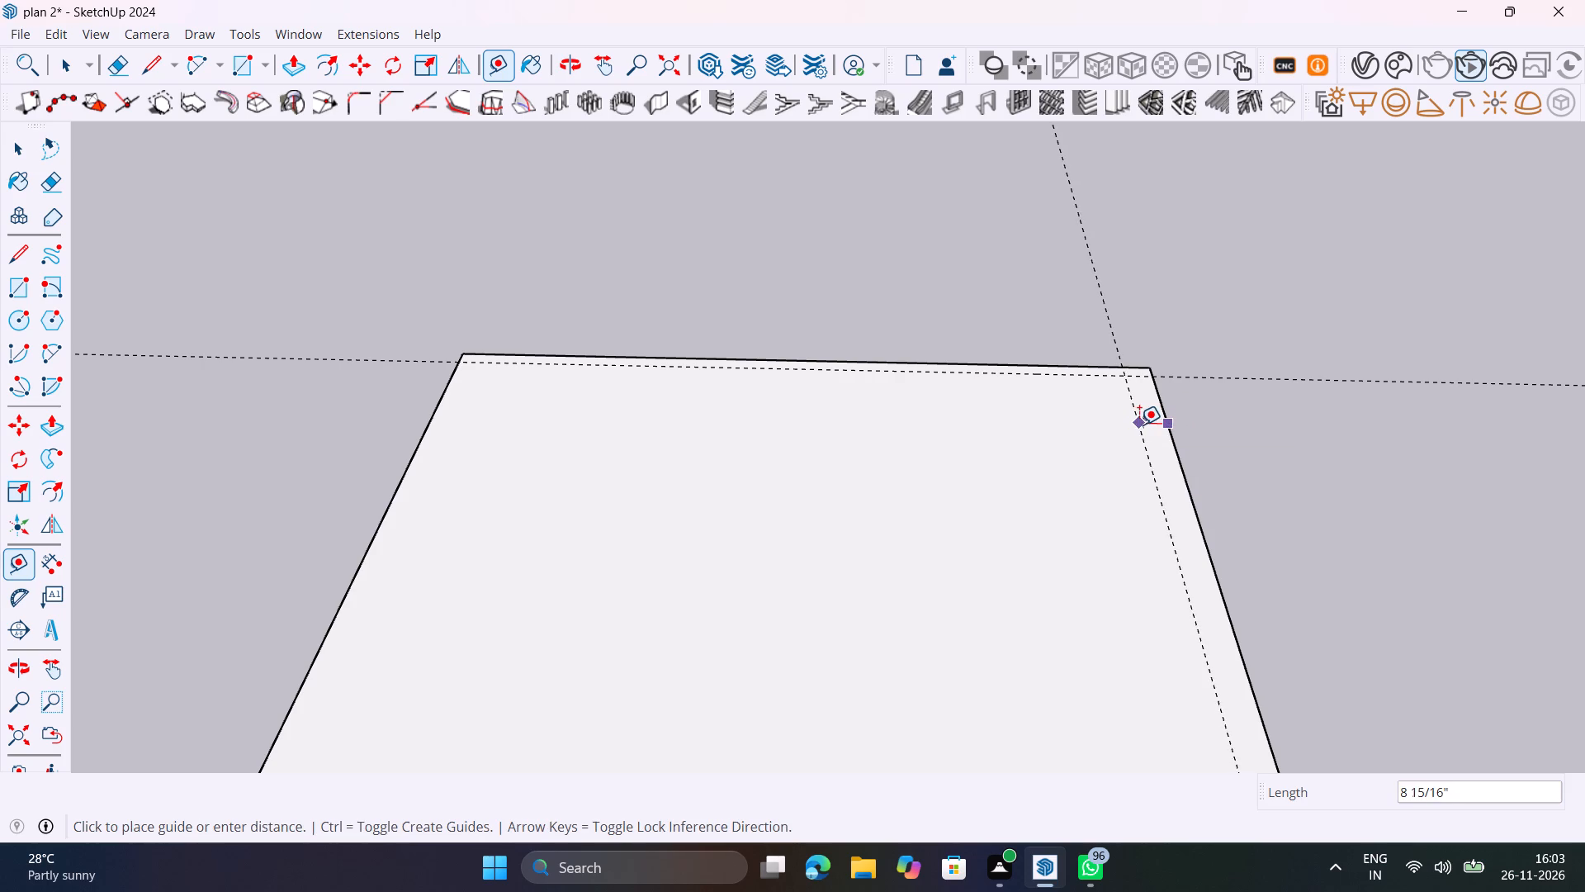
text(4.5")
key(Return)
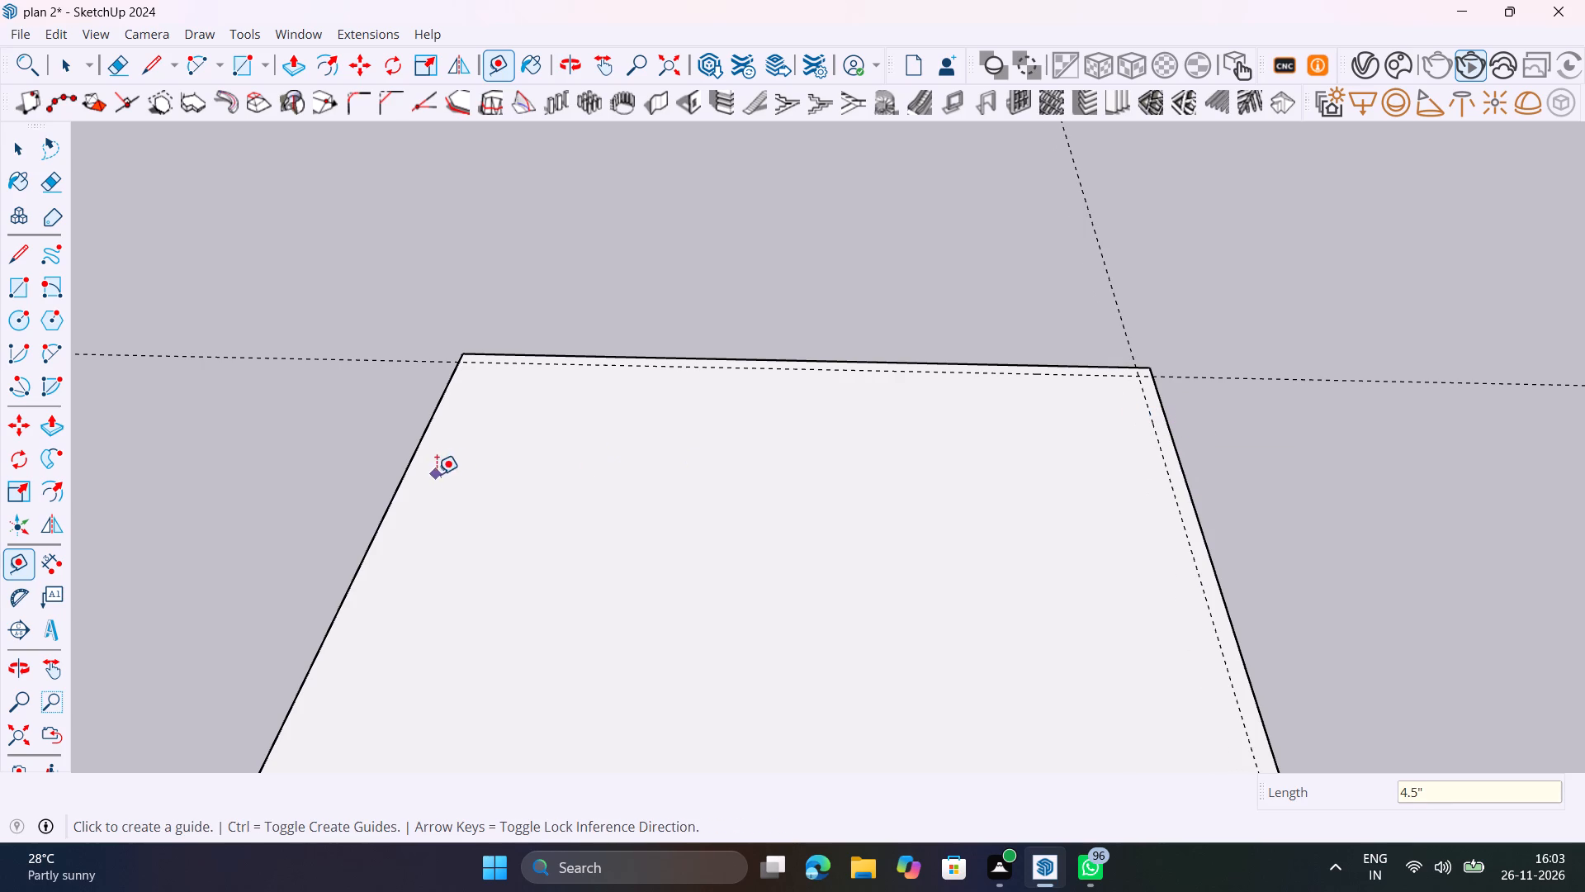
click(418, 439)
text(4.5")
key(Return)
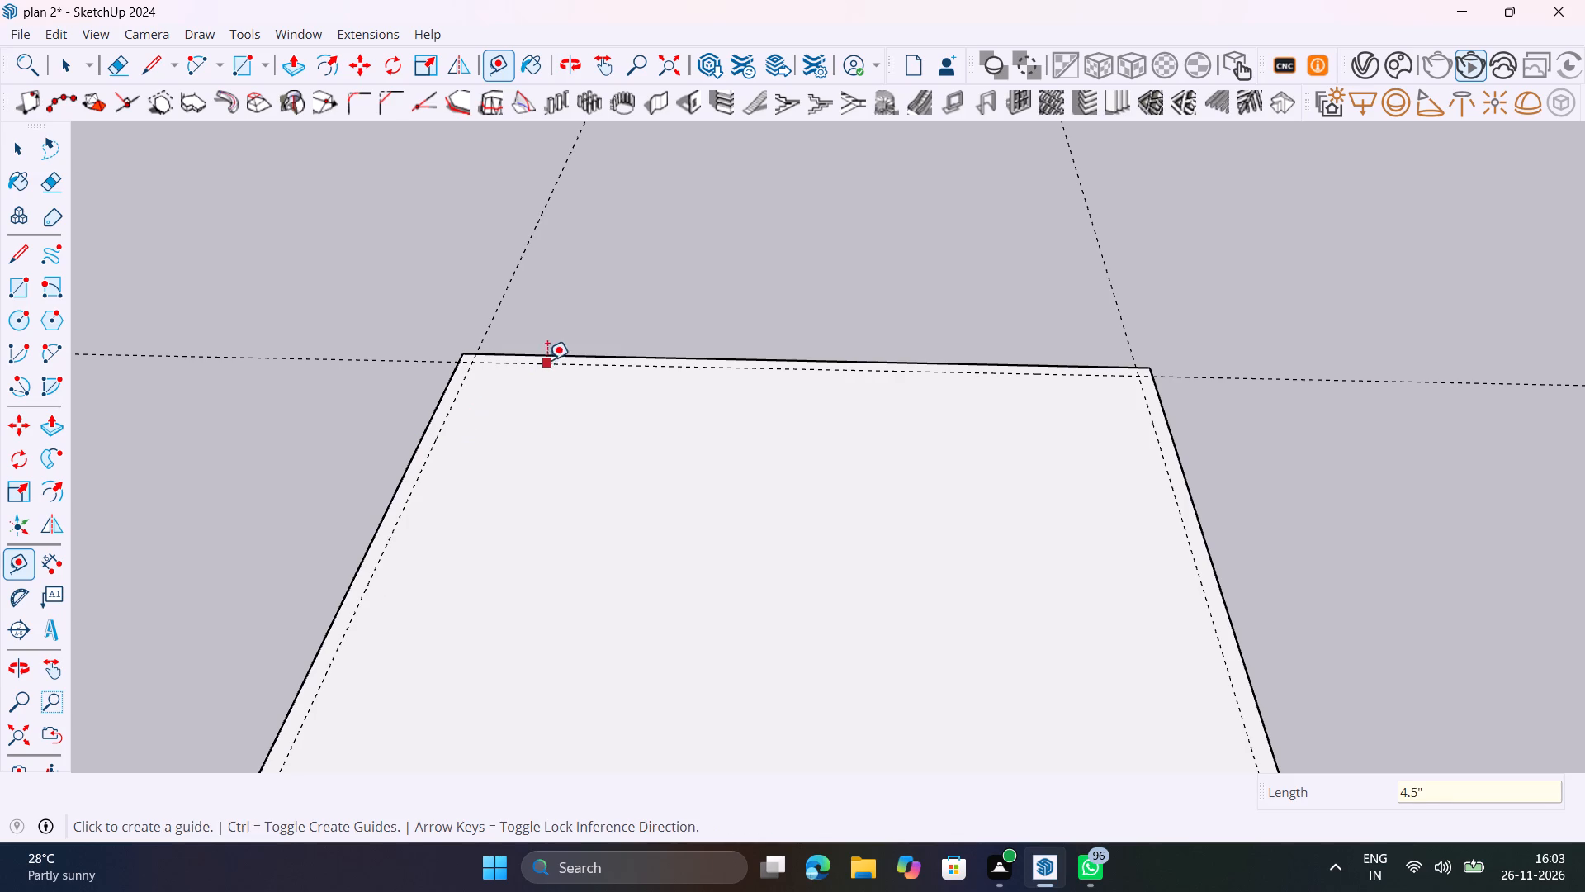
Add guides 3' inward from the slab's rear guide and 9" beyond that, plus one 6" inward from the guide on the side away from the plans.
click(571, 367)
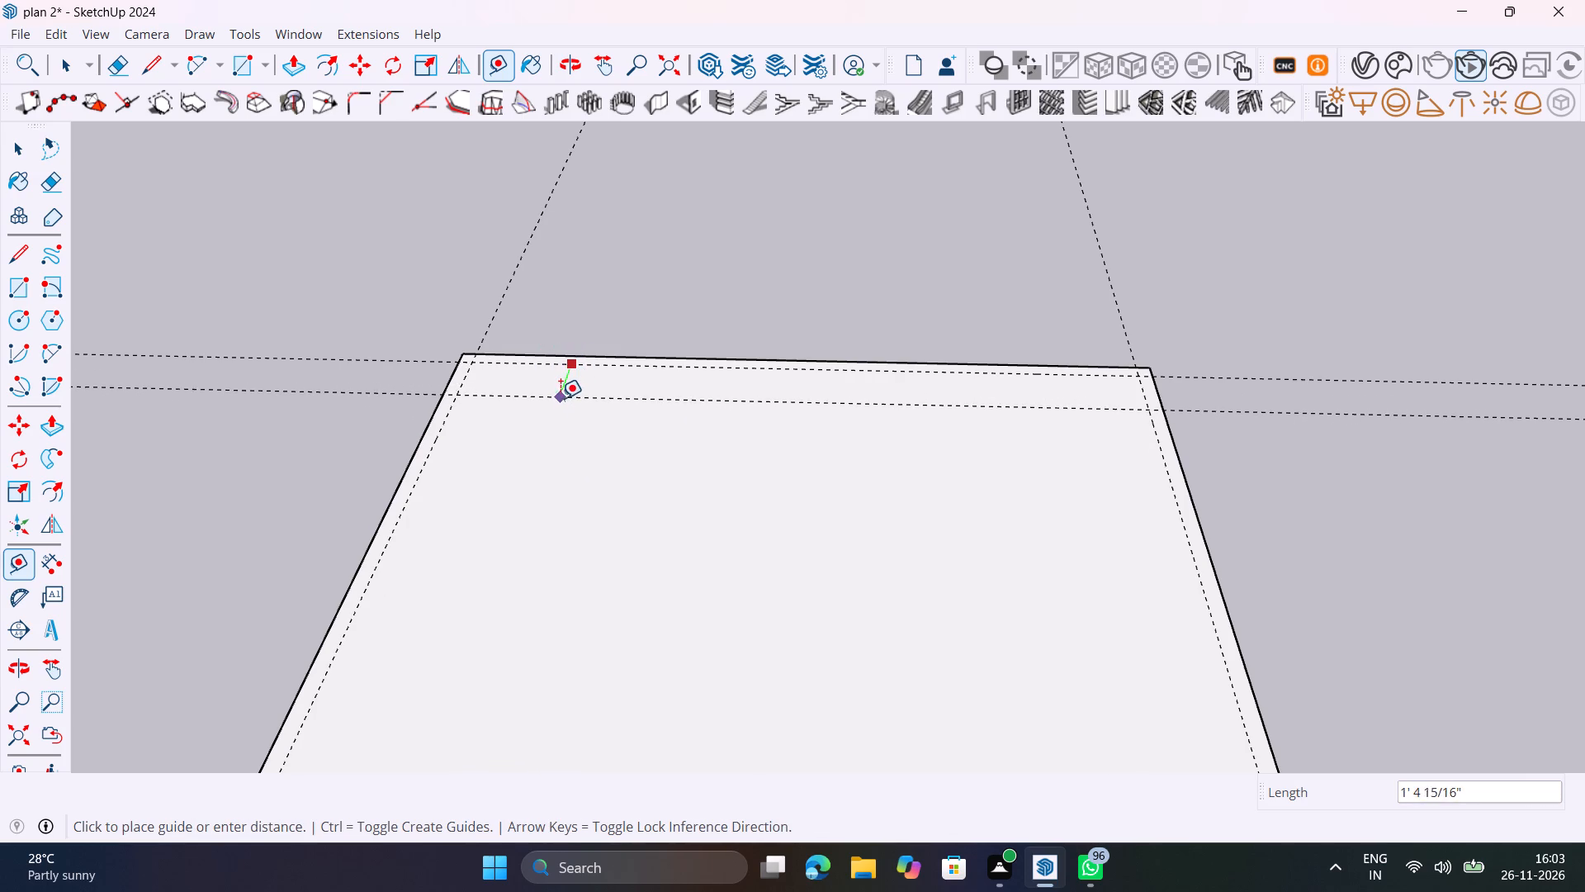
text(3')
key(Return)
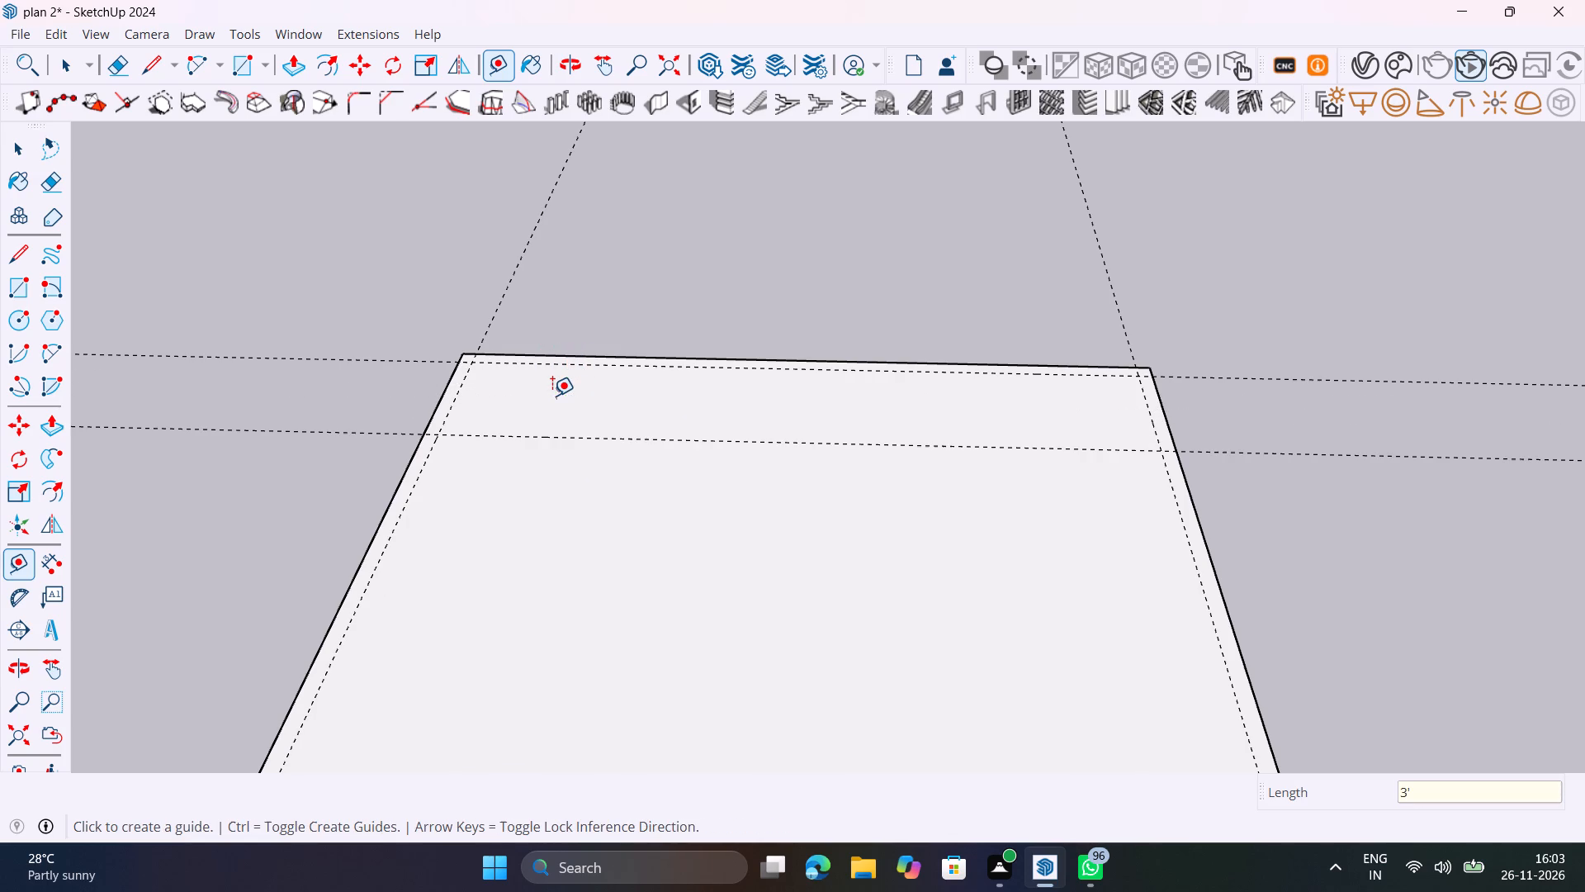
click(1184, 534)
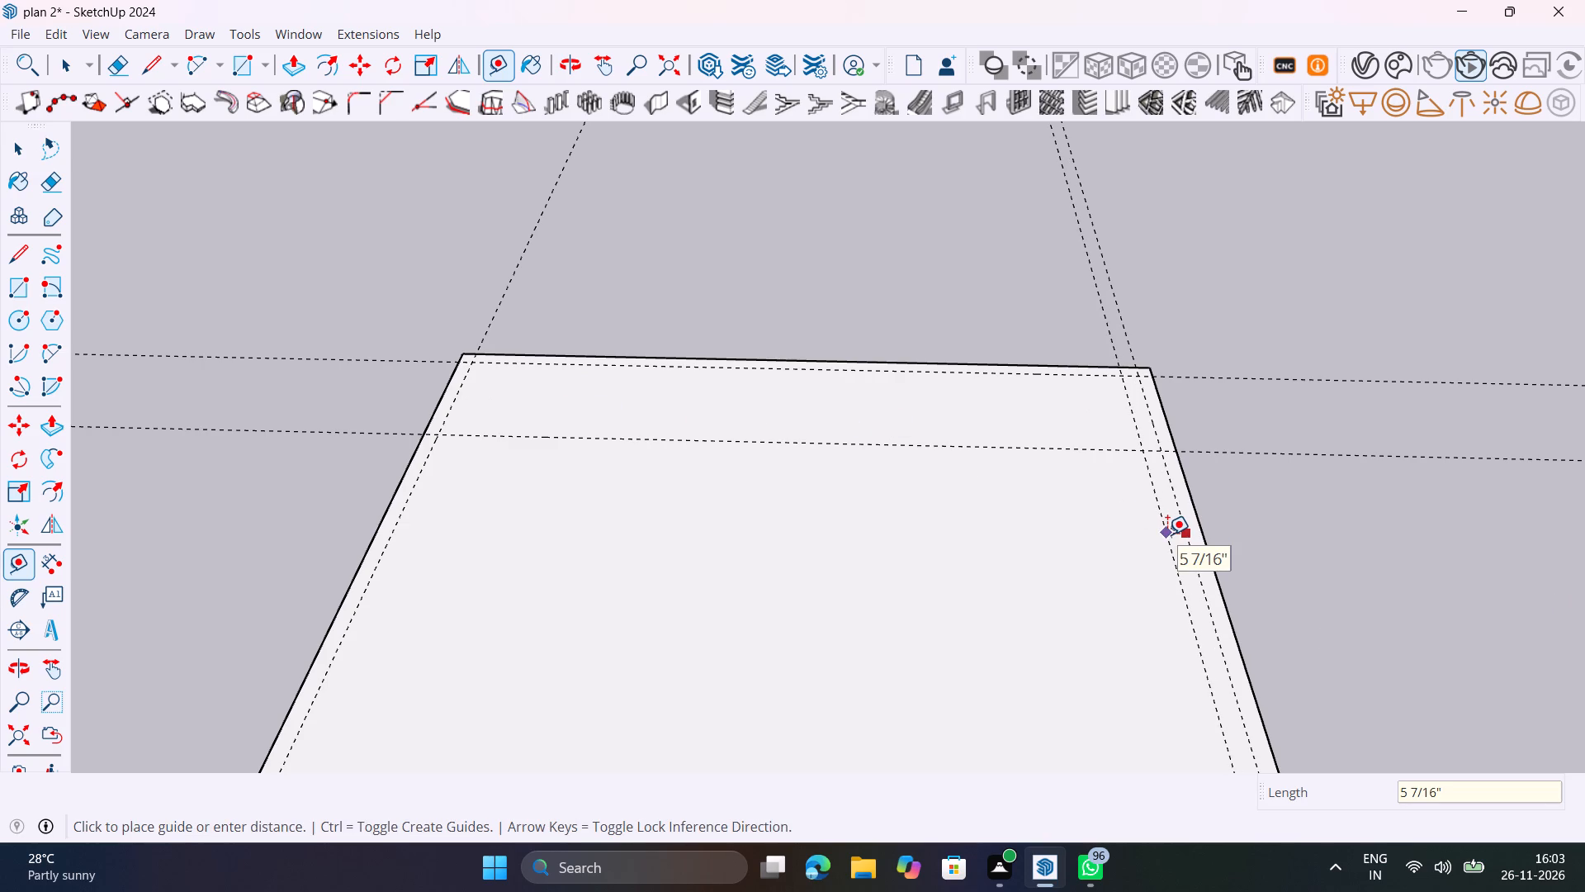
text(6")
key(Return)
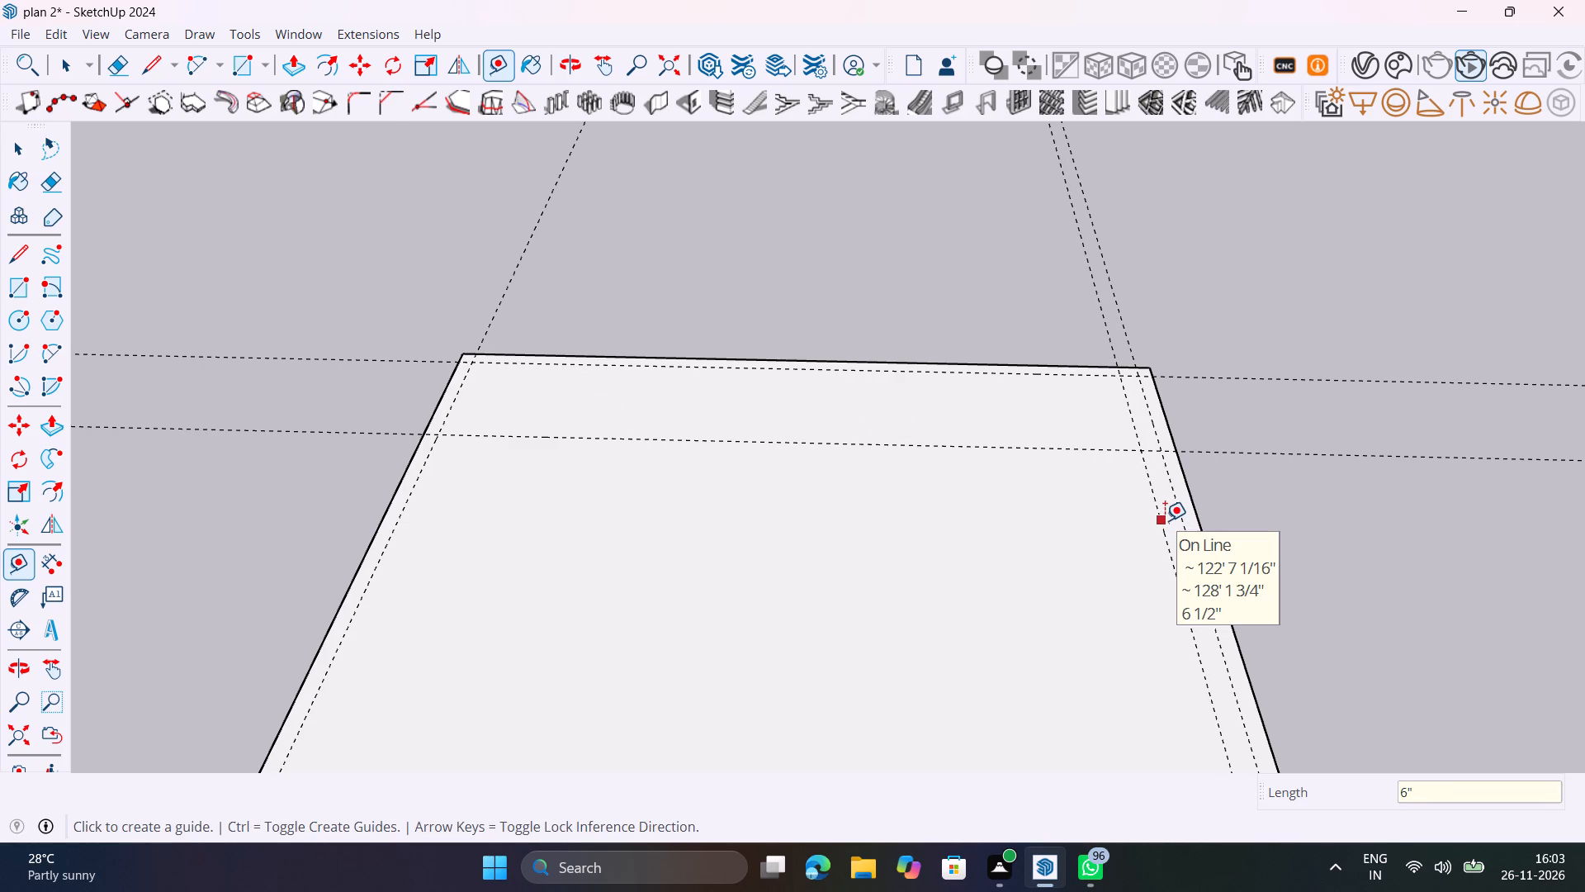
click(1010, 451)
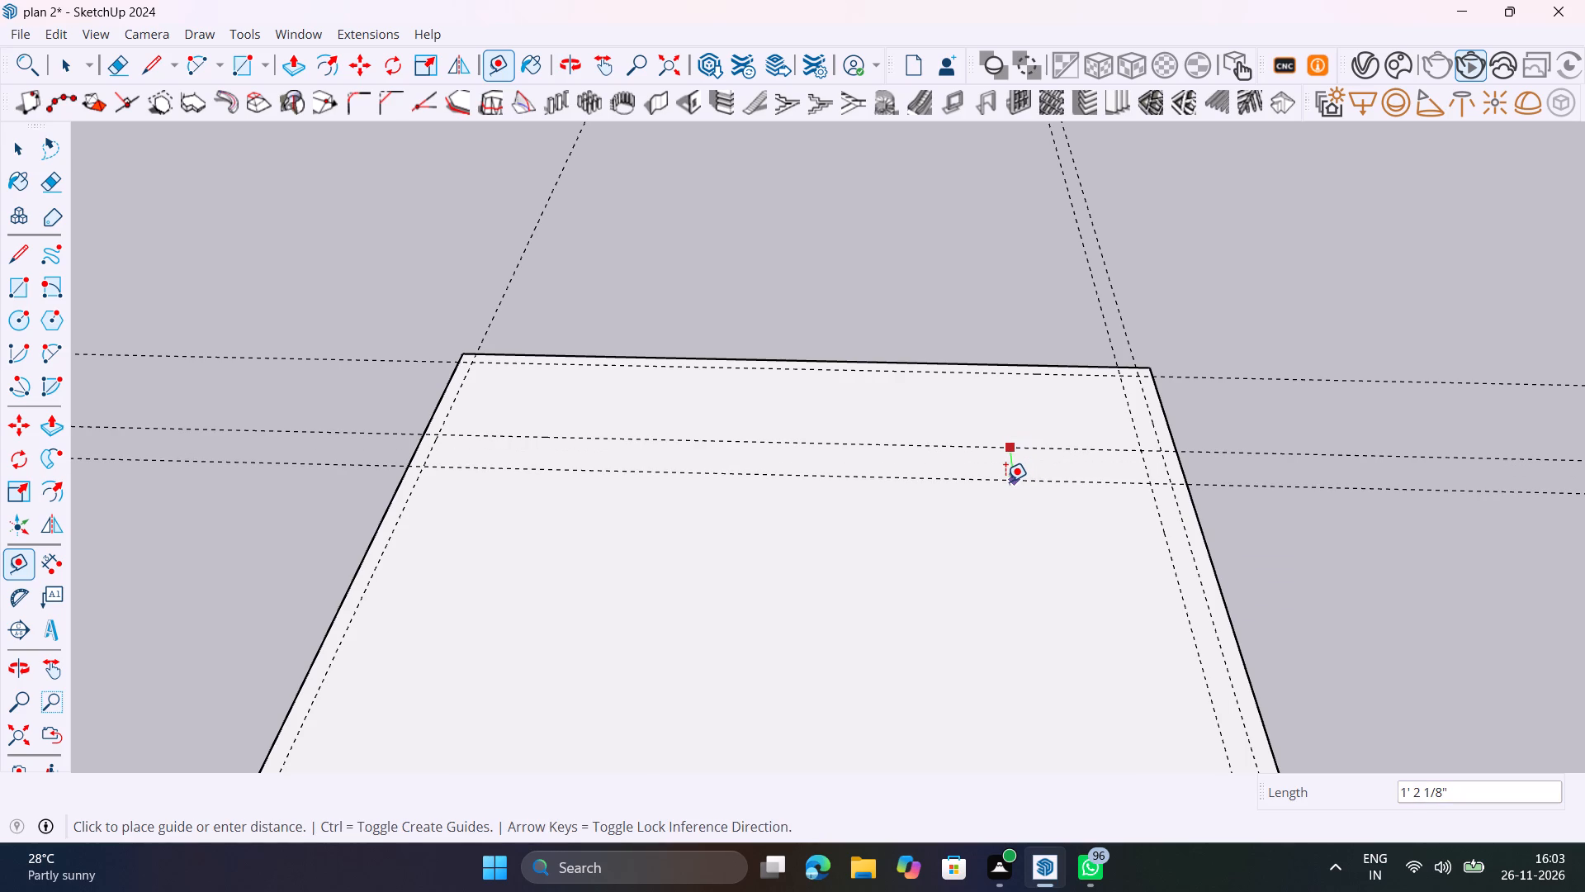
text(9")
key(Return)
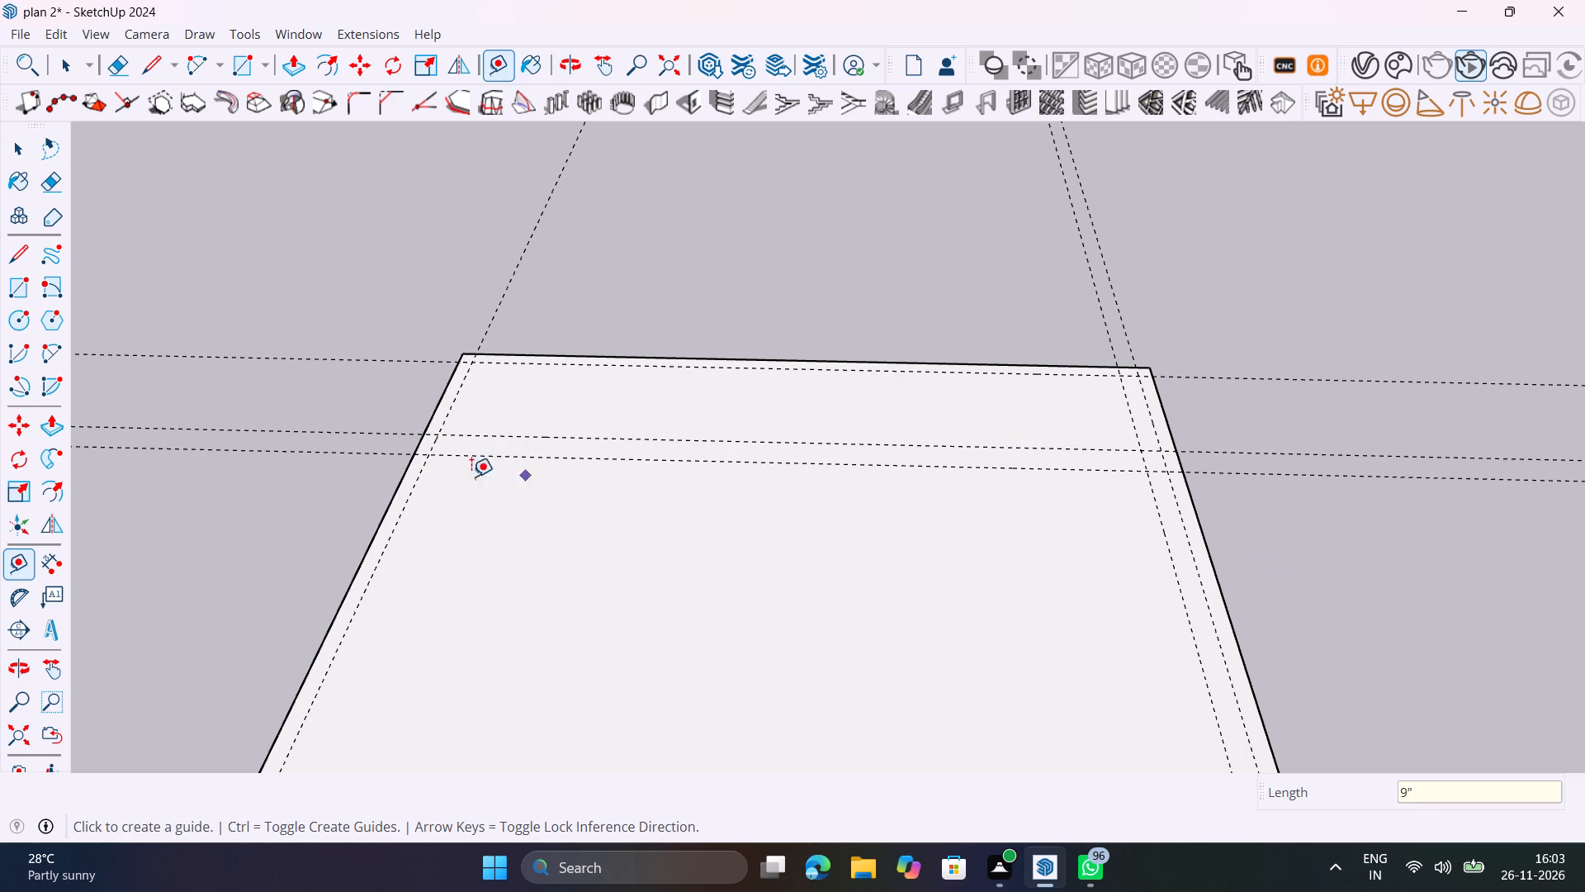
Add guides 2' inward from the plan-side long guide and 9" beyond that, plus one 9" inward from the opposite side's 6" offset guide.
drag(405, 508, 438, 506)
text(2')
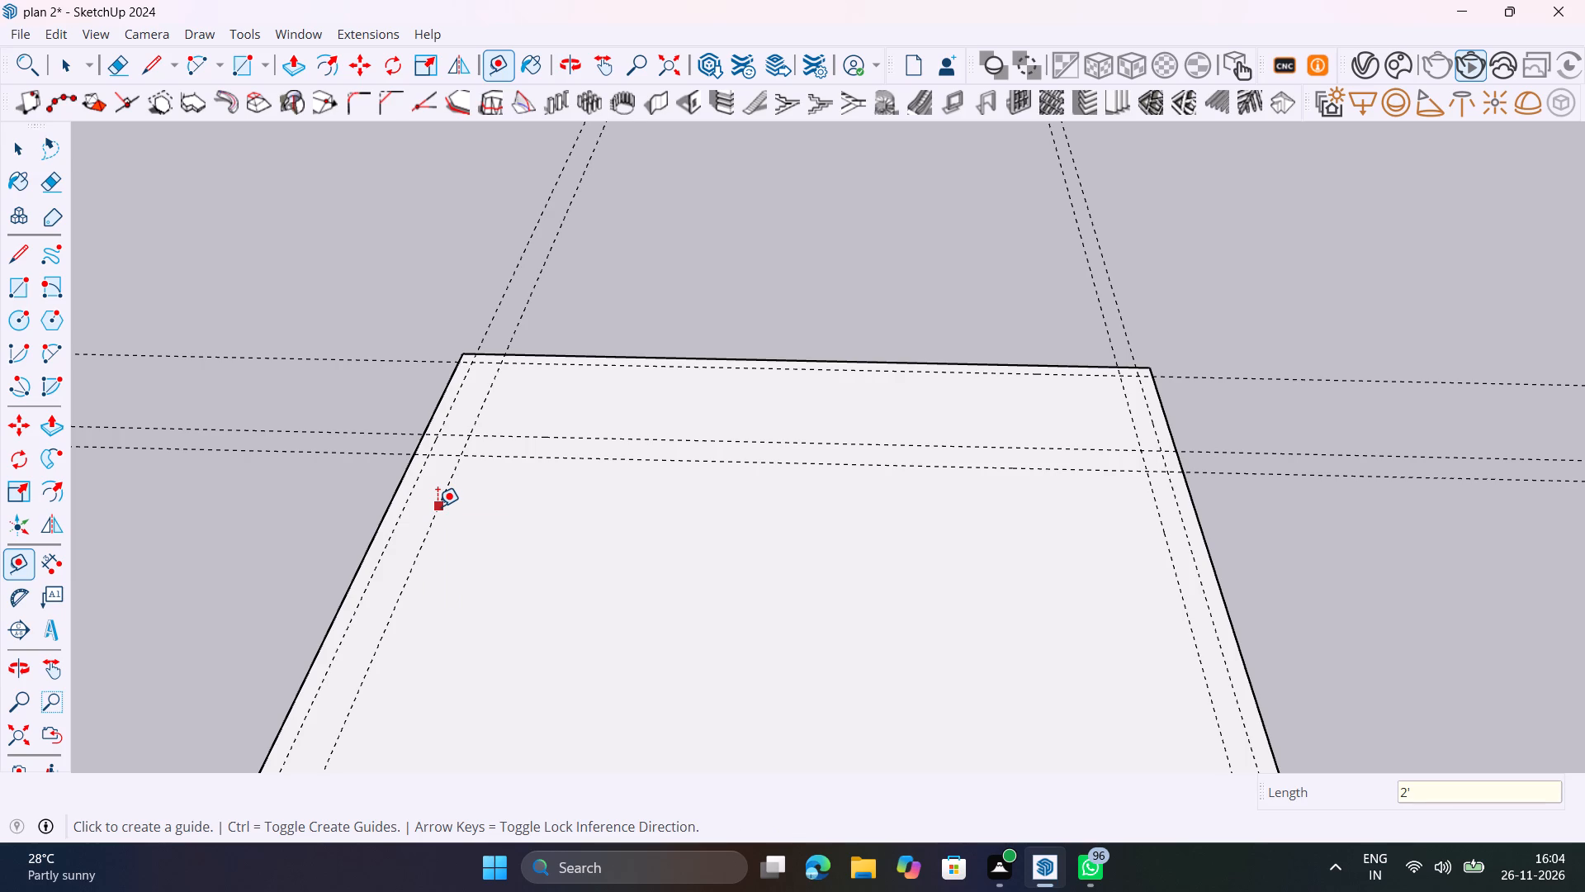
key(Return)
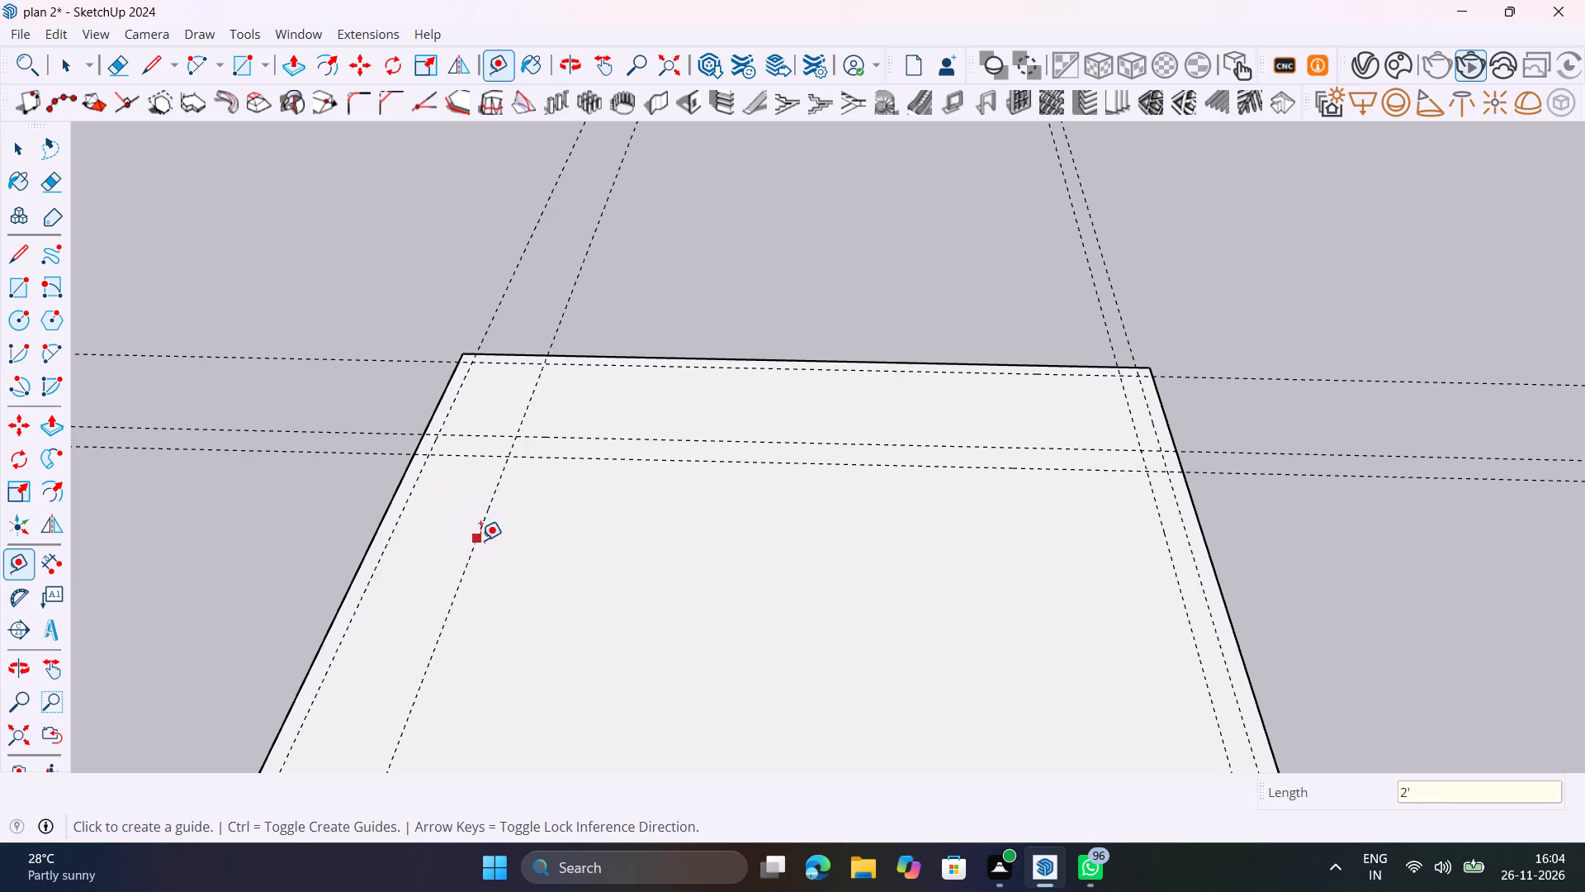
click(480, 540)
text(9")
key(Return)
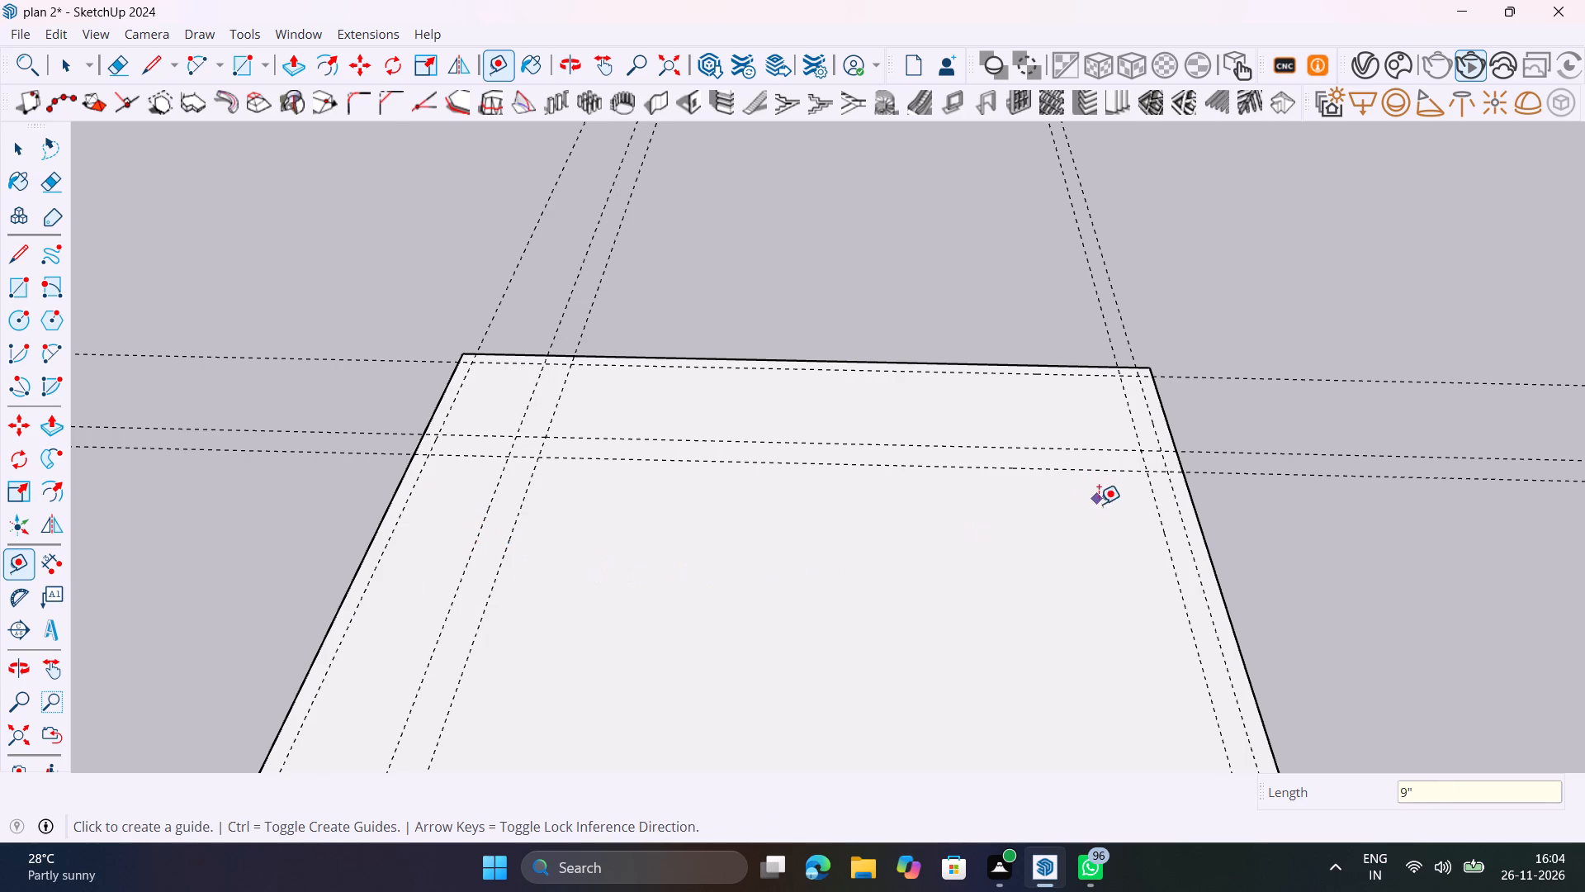
click(1172, 545)
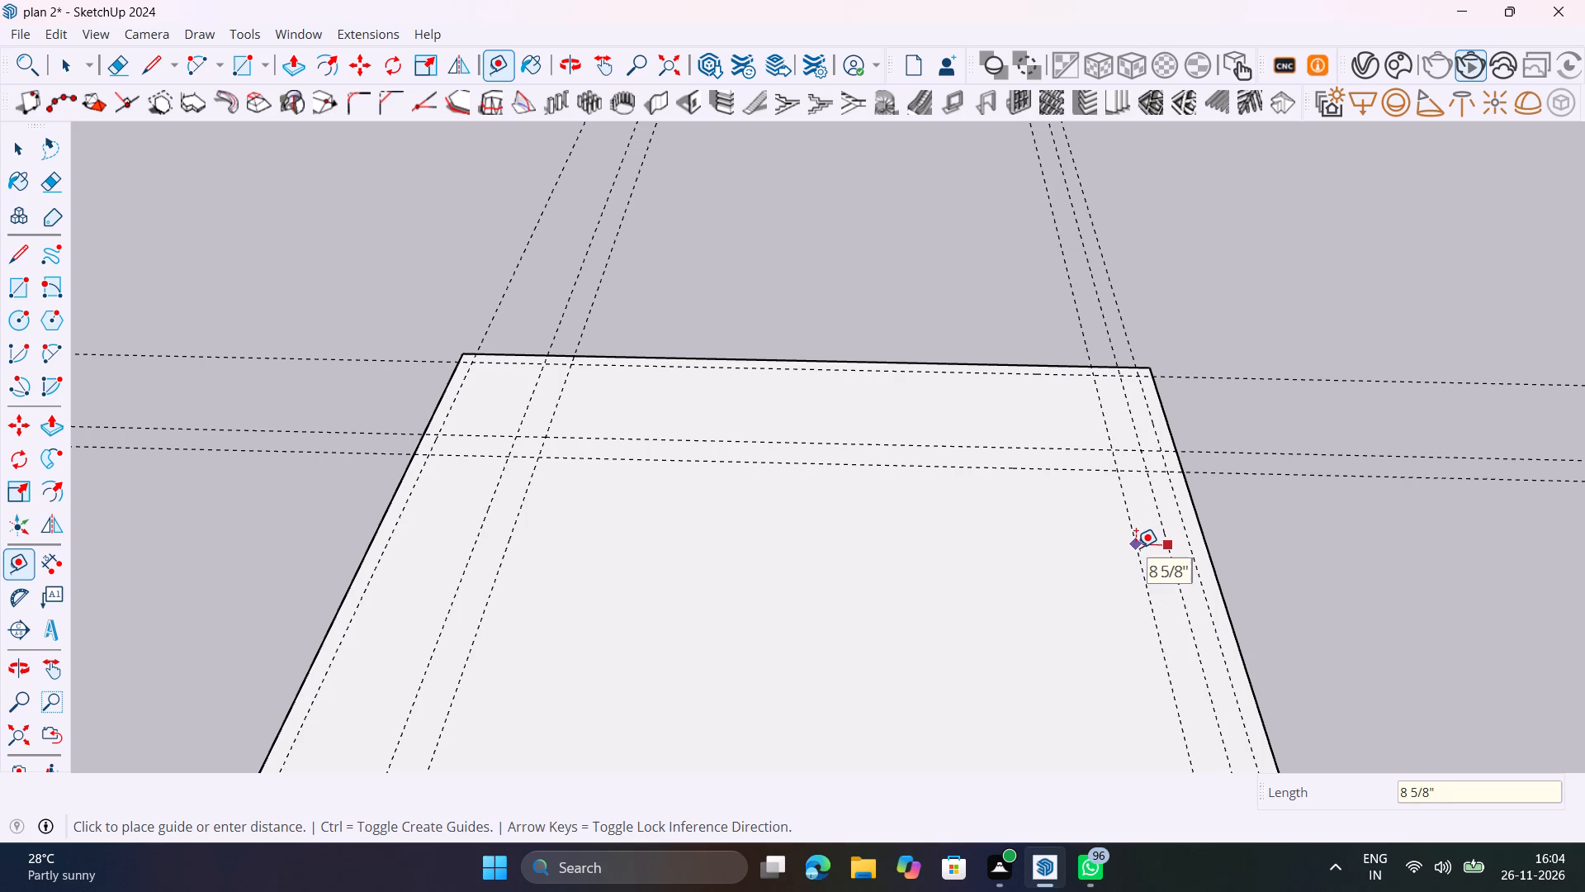
text(9")
key(Return)
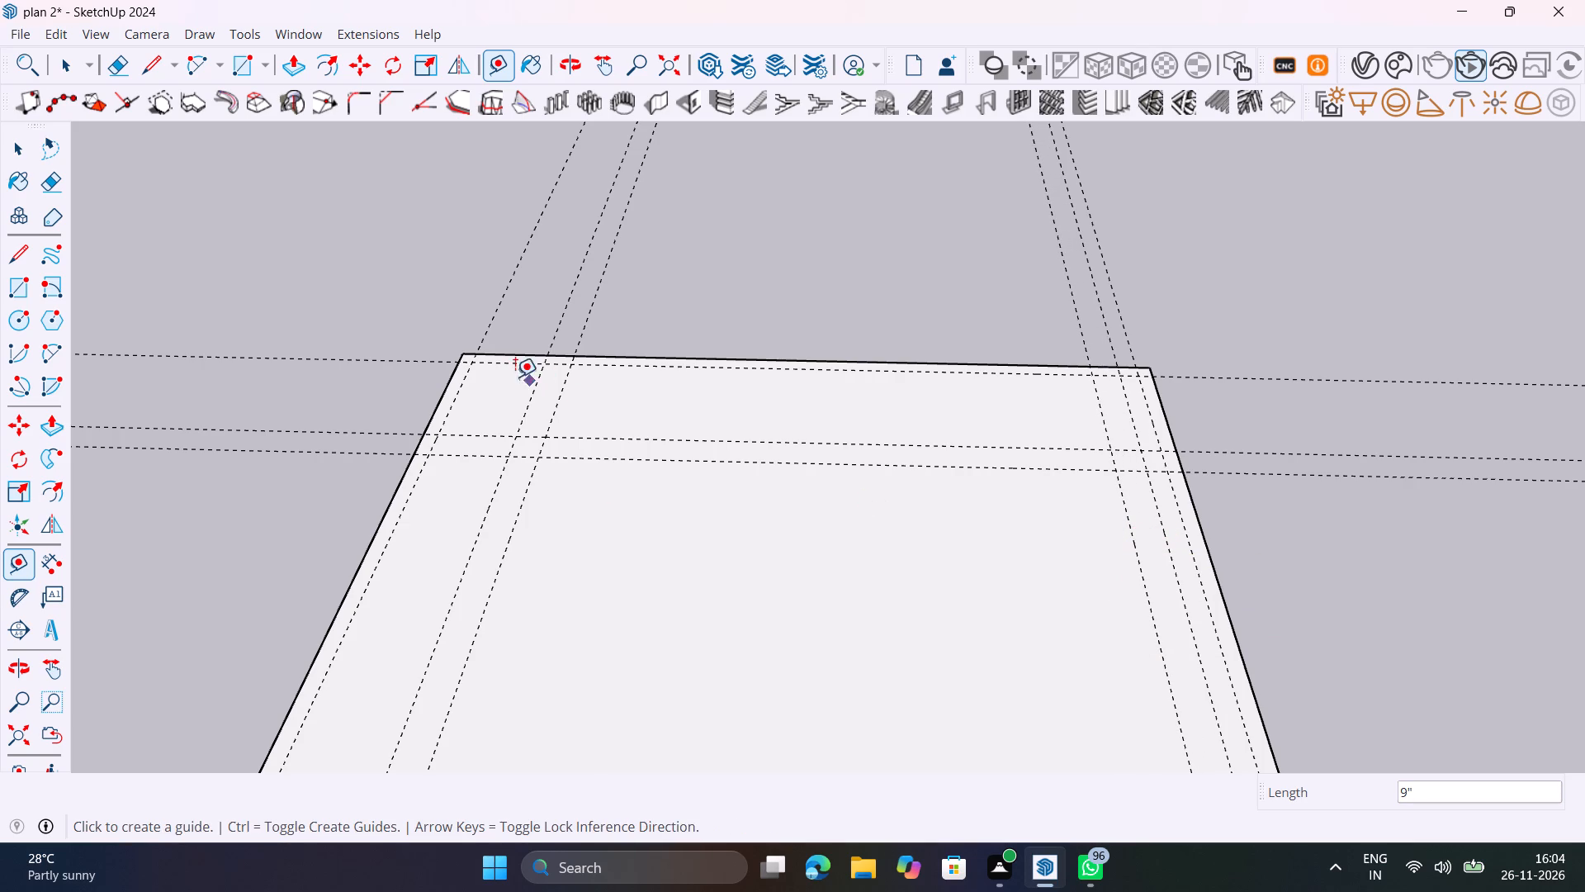
Draw a 4.5" by 19' rectangle along the slab's rear edge, between the edge and its first guide.
scroll(467, 367, up, 4)
key(space)
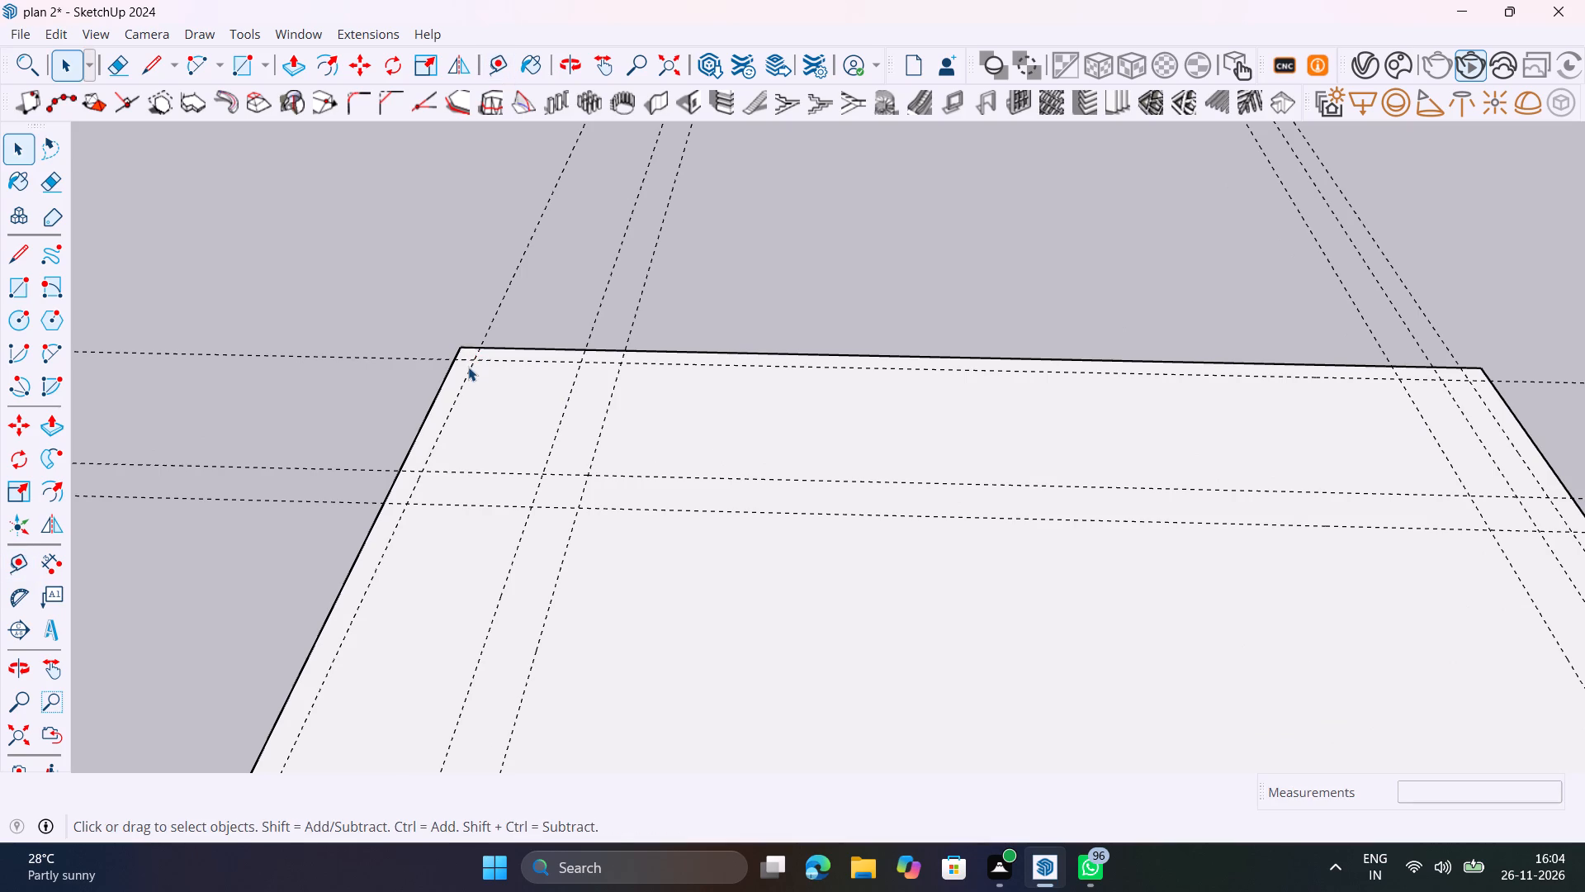
text(R)
click(452, 363)
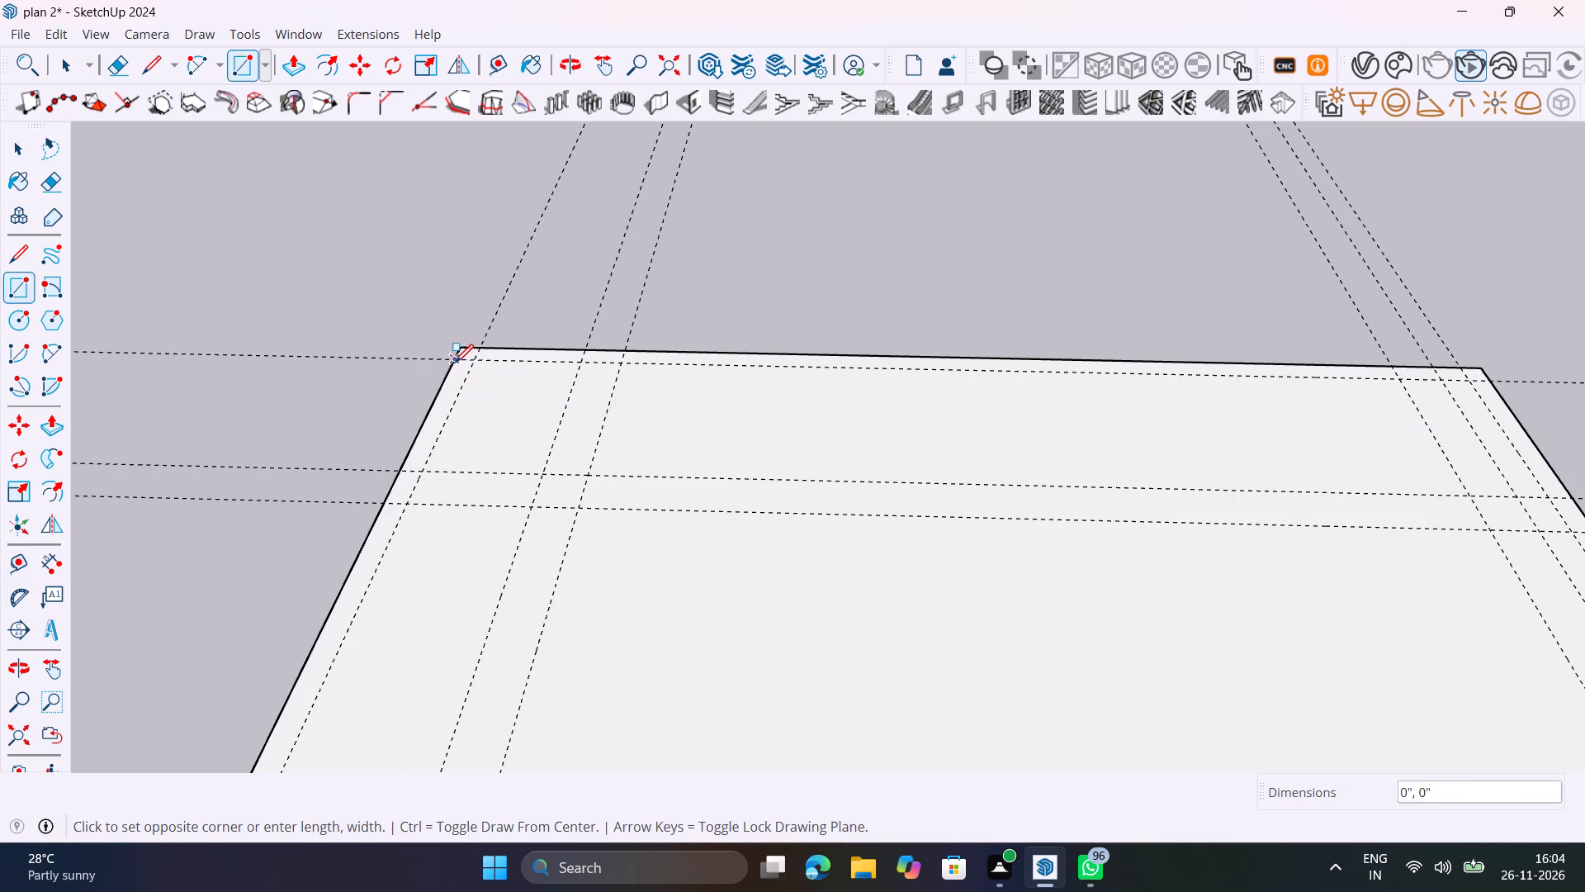
click(1474, 365)
key(space)
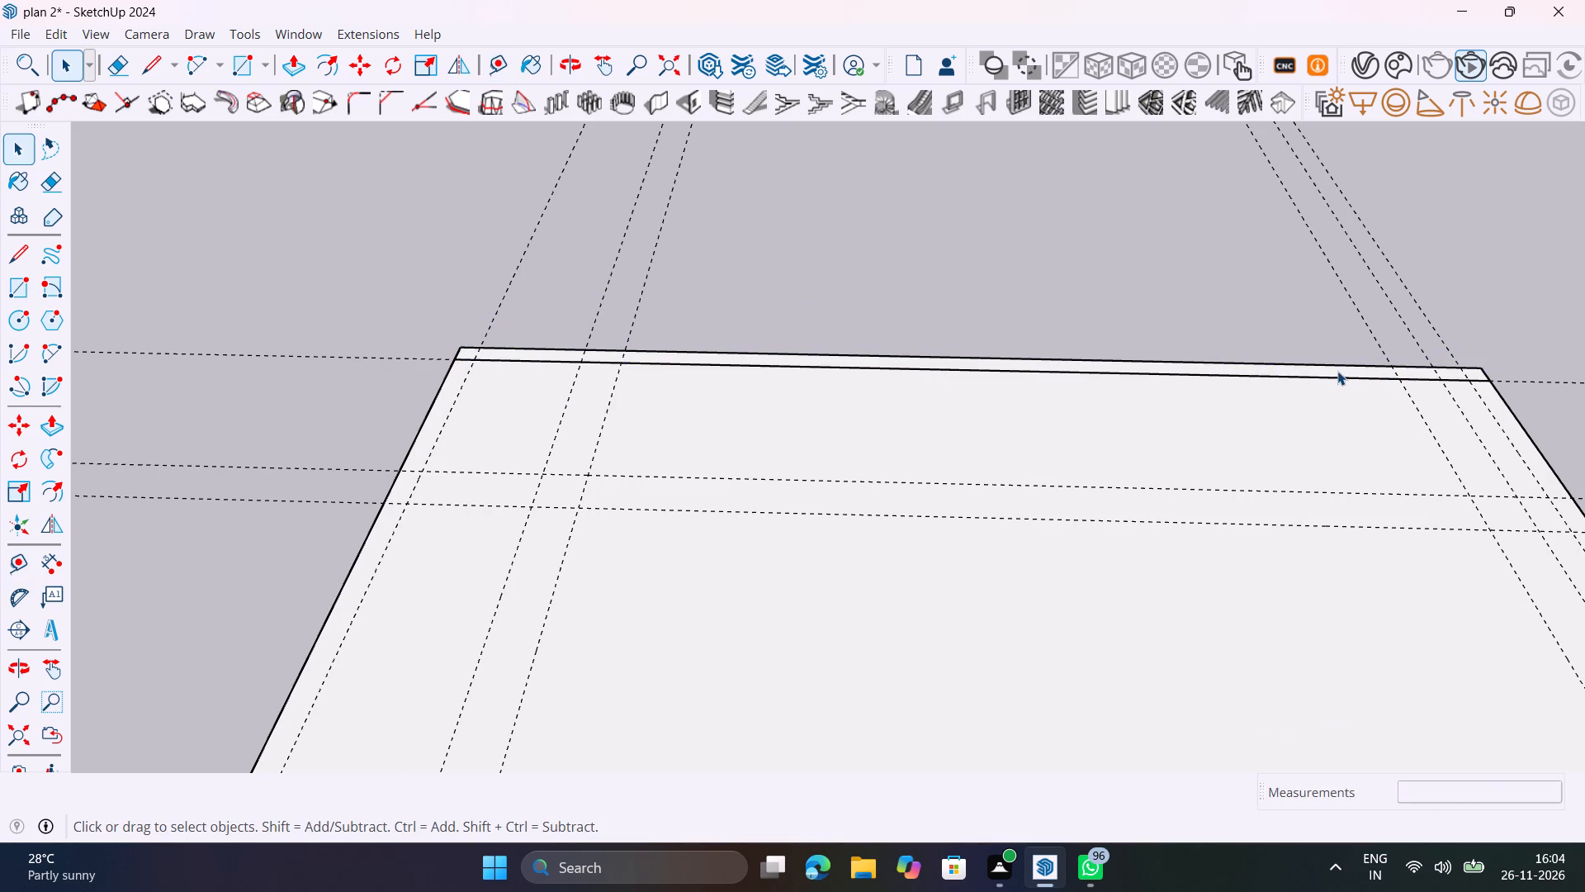
scroll(1337, 368, down, 5)
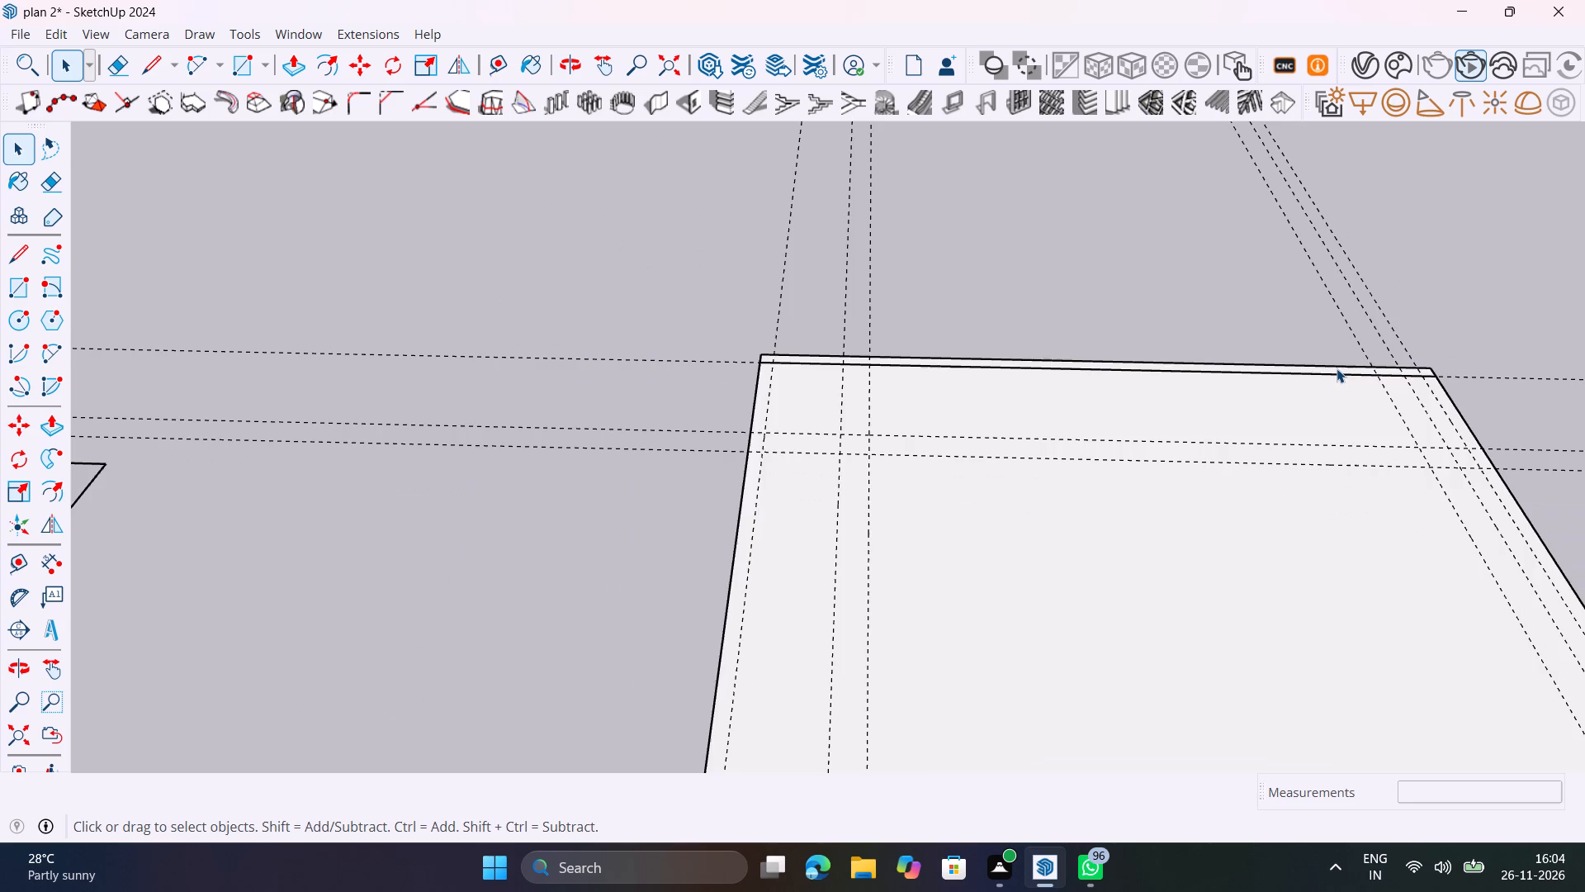
scroll(1337, 368, down, 5)
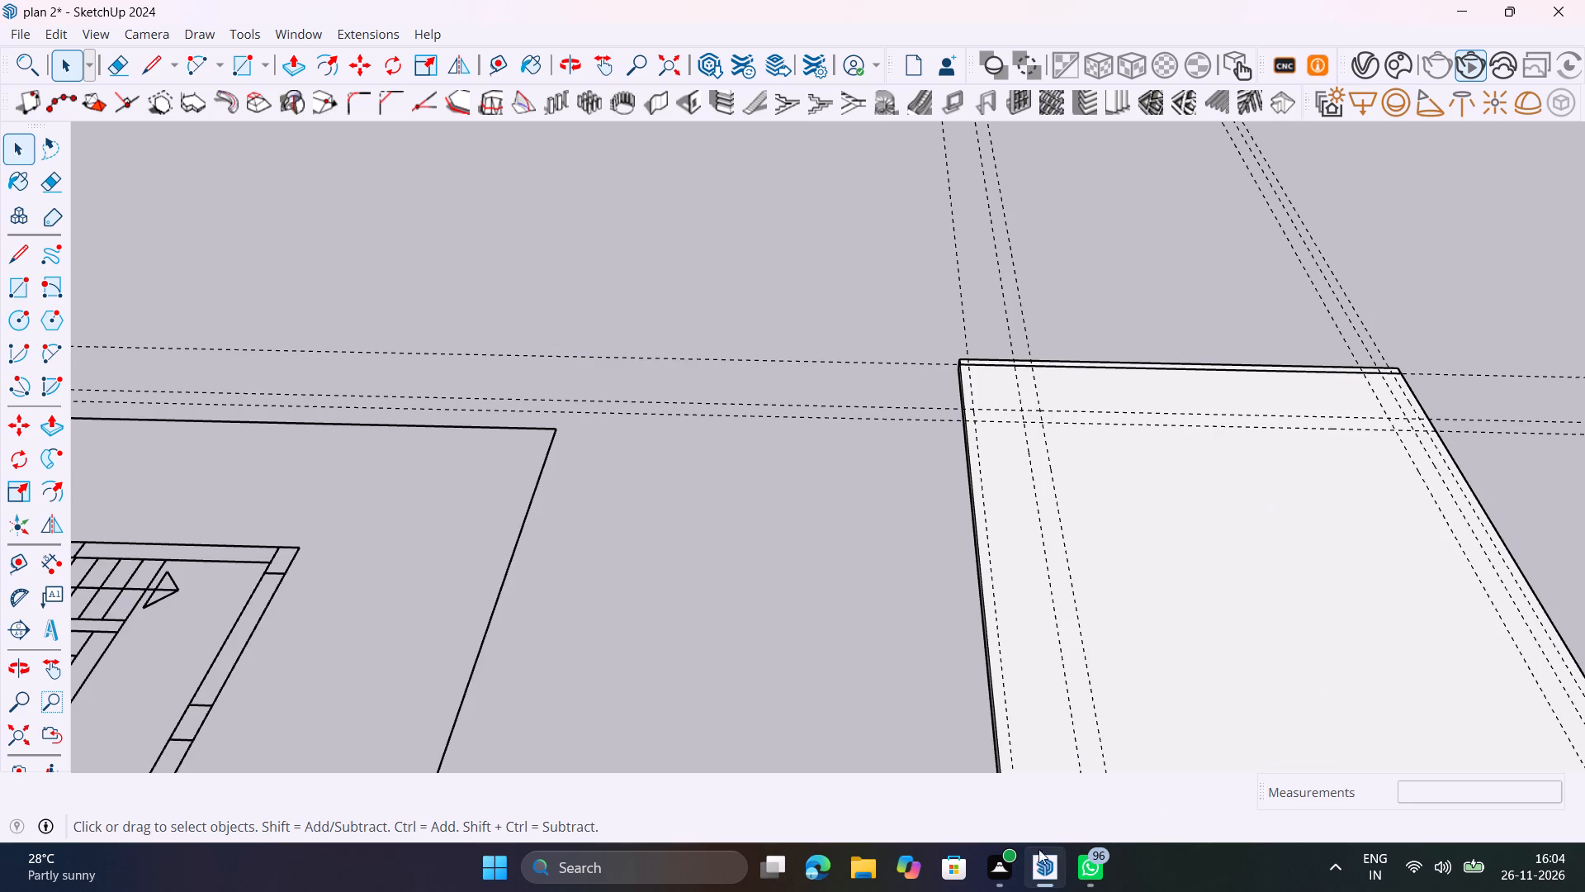
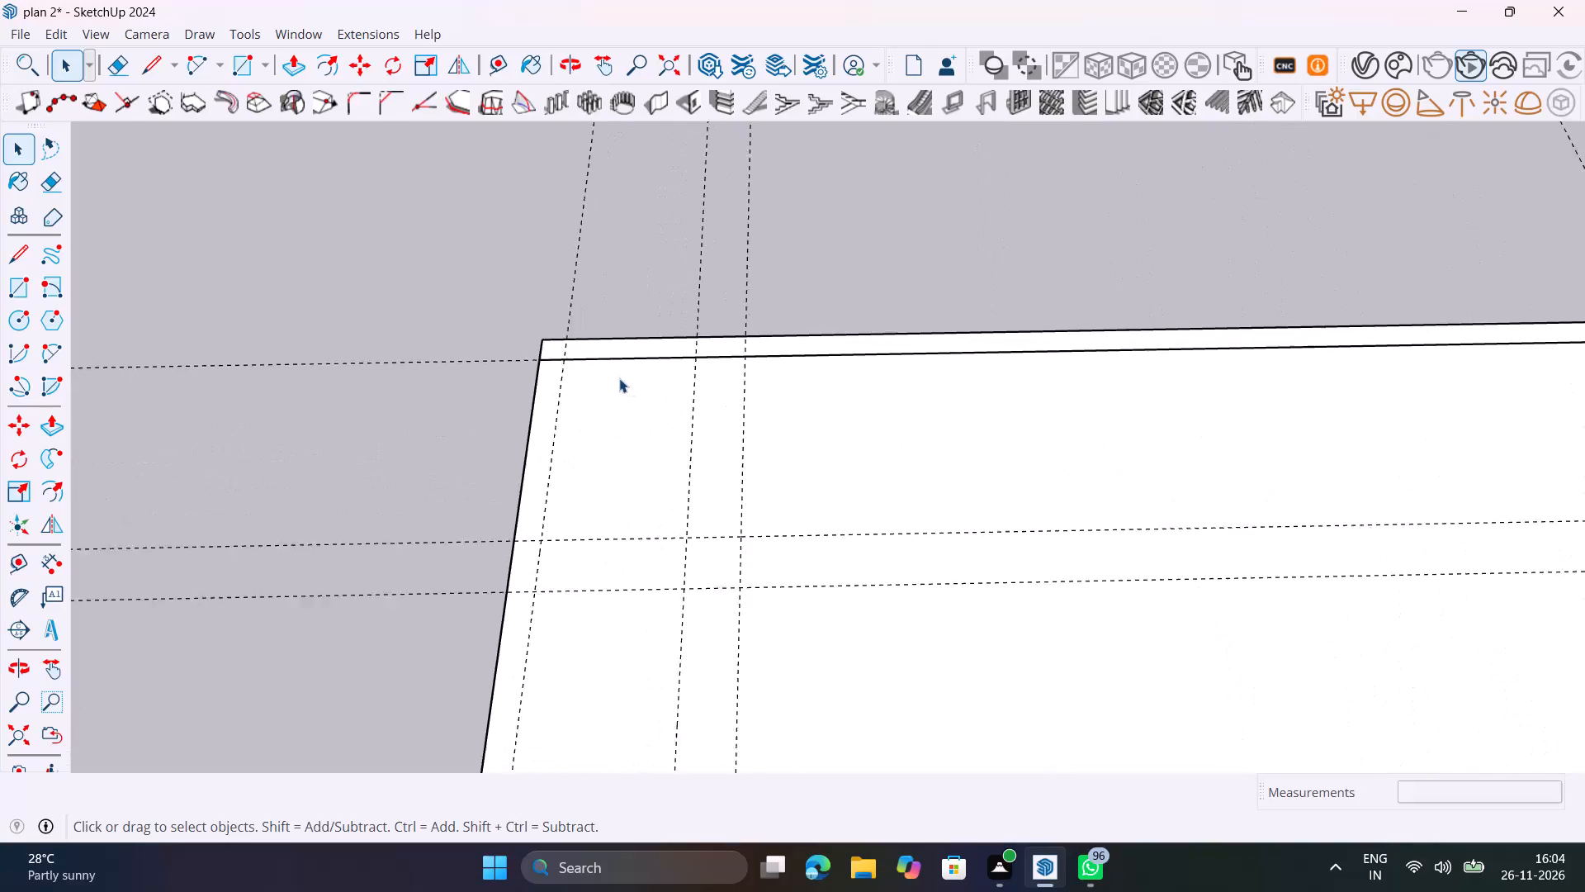
Draw a 4.5" by 49' 7.5" rectangle along the slab's plan-side long edge, from the rear strip to the front edge.
key(r)
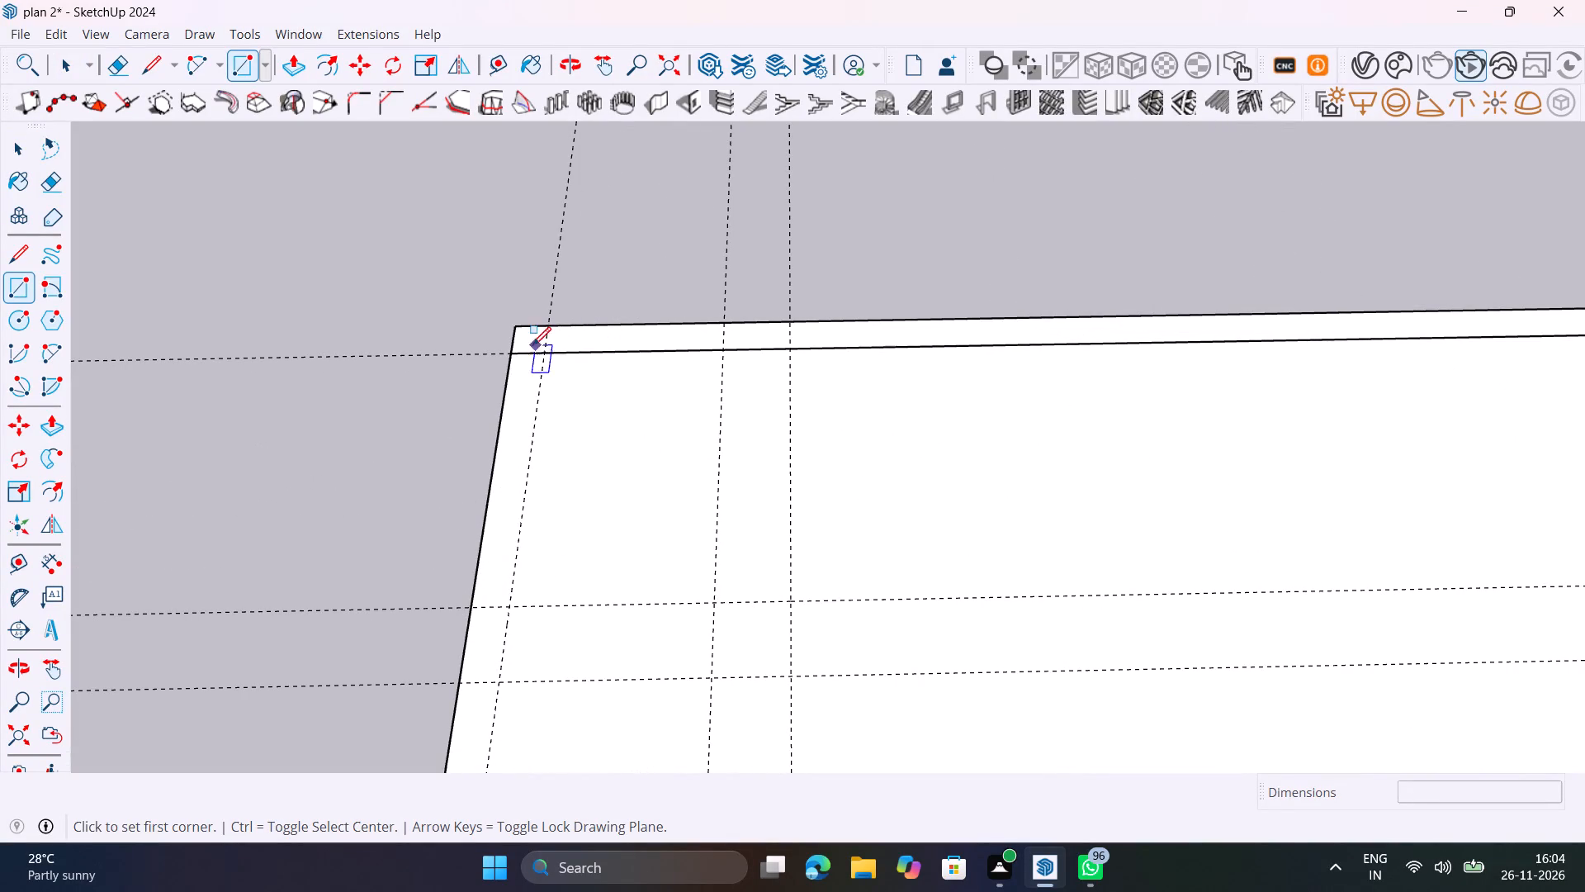
click(546, 356)
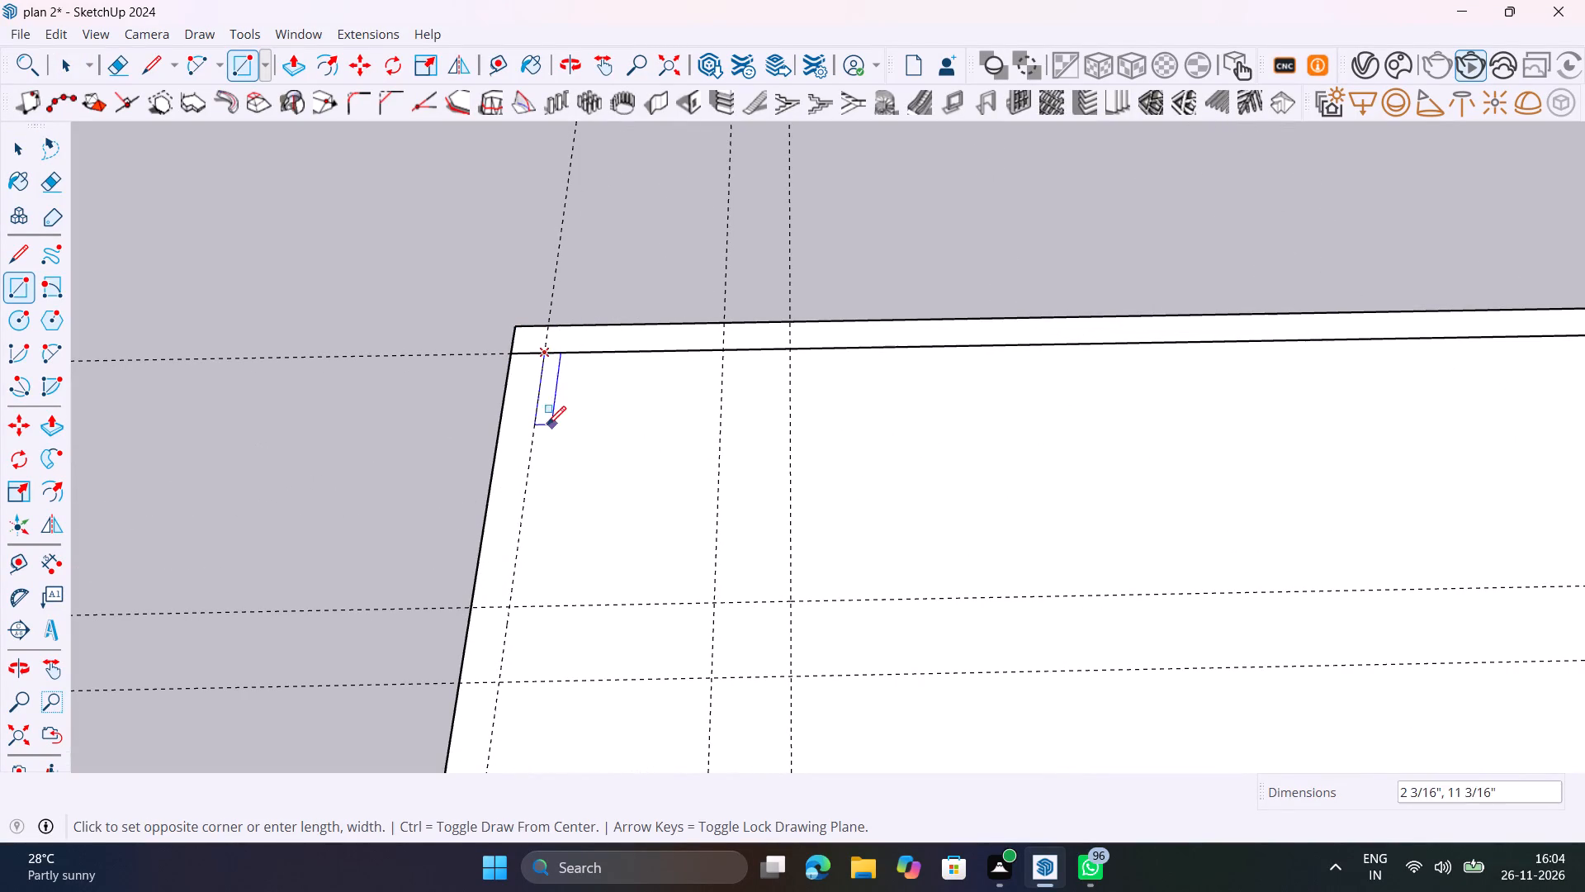
scroll(546, 425, down, 7)
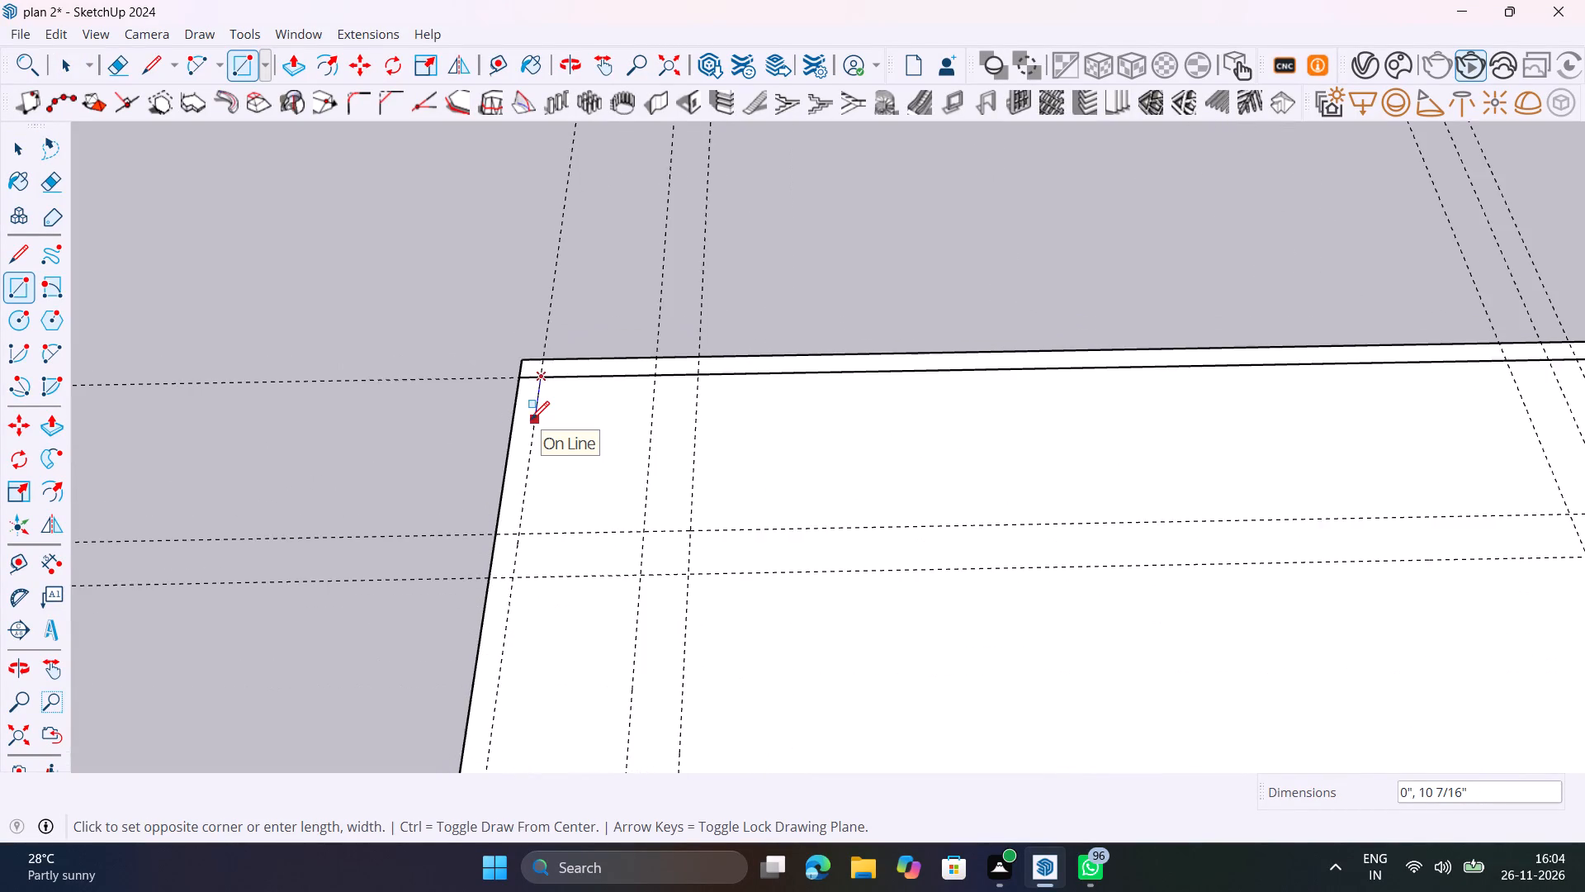
scroll(531, 420, down, 15)
shift+middle_drag(534, 461, 783, 99)
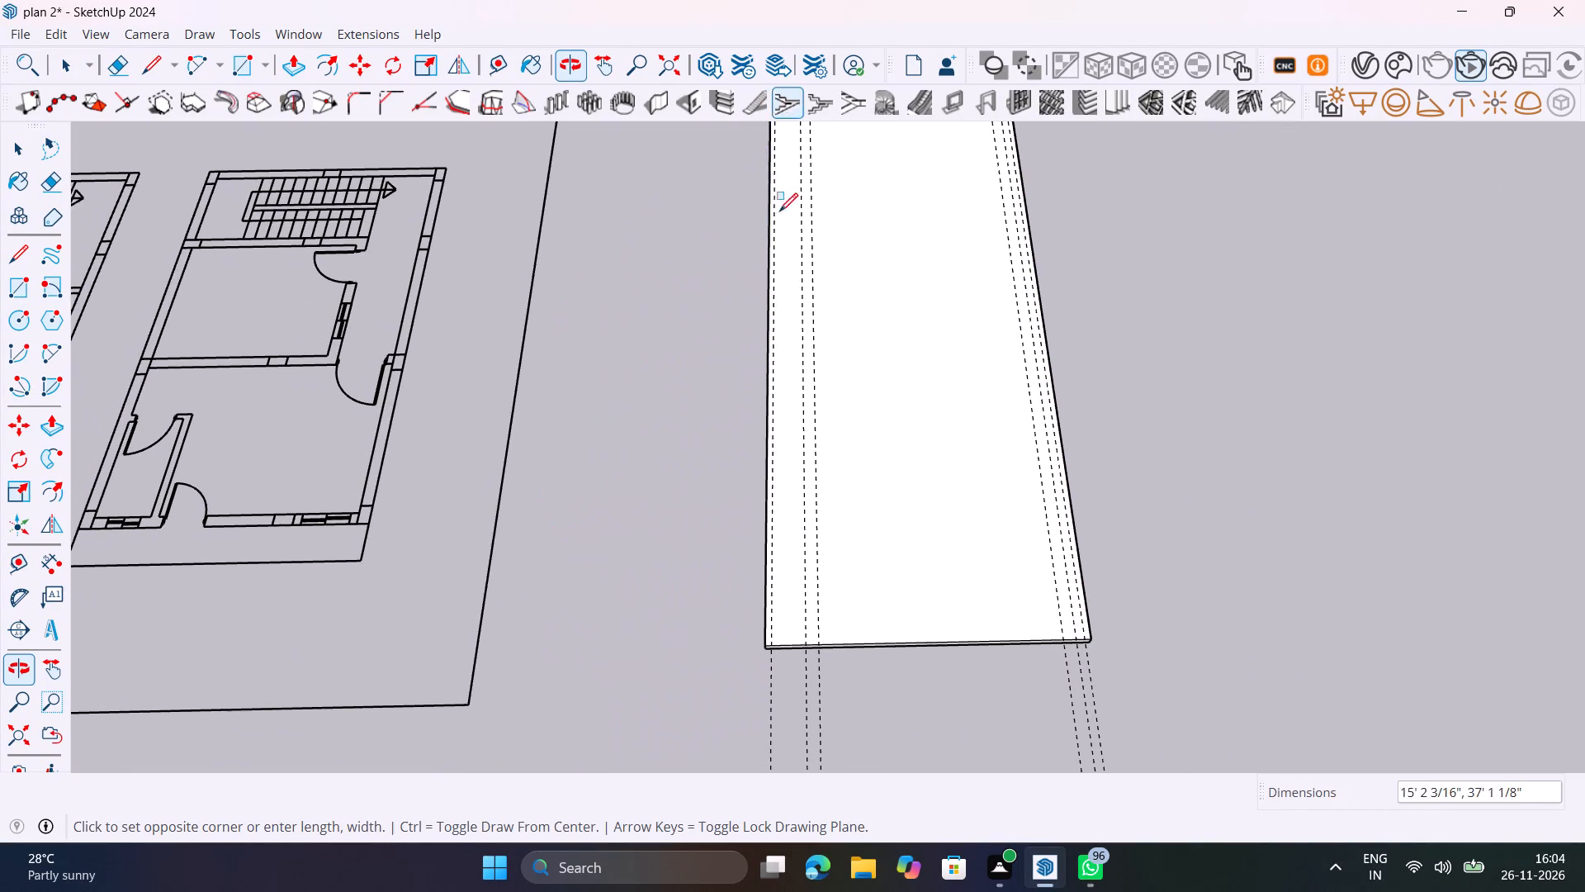
scroll(745, 658, up, 11)
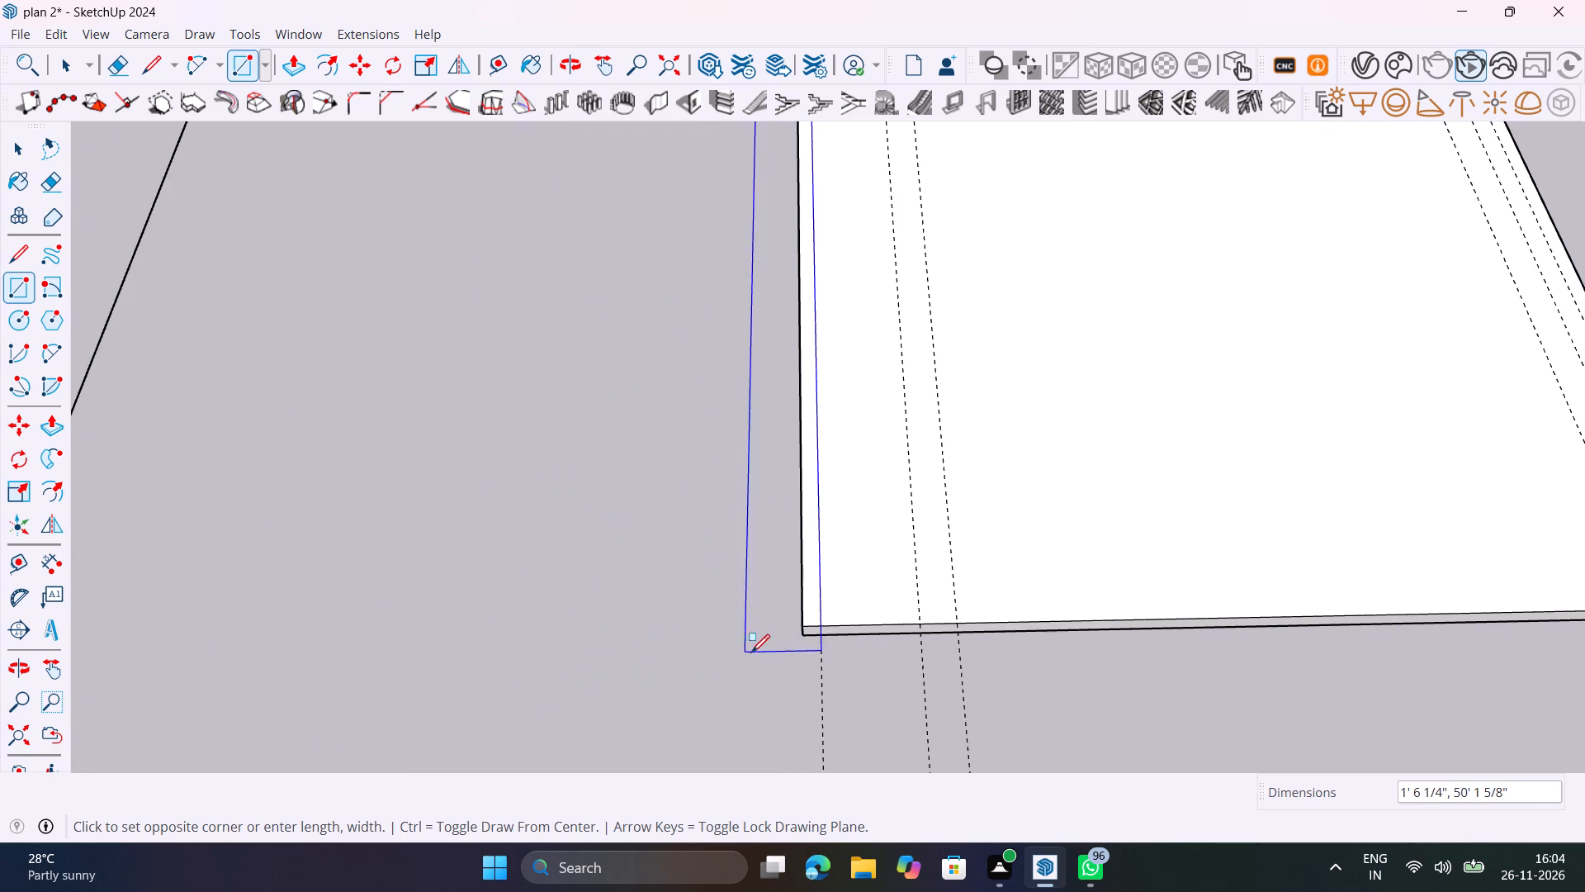
click(802, 625)
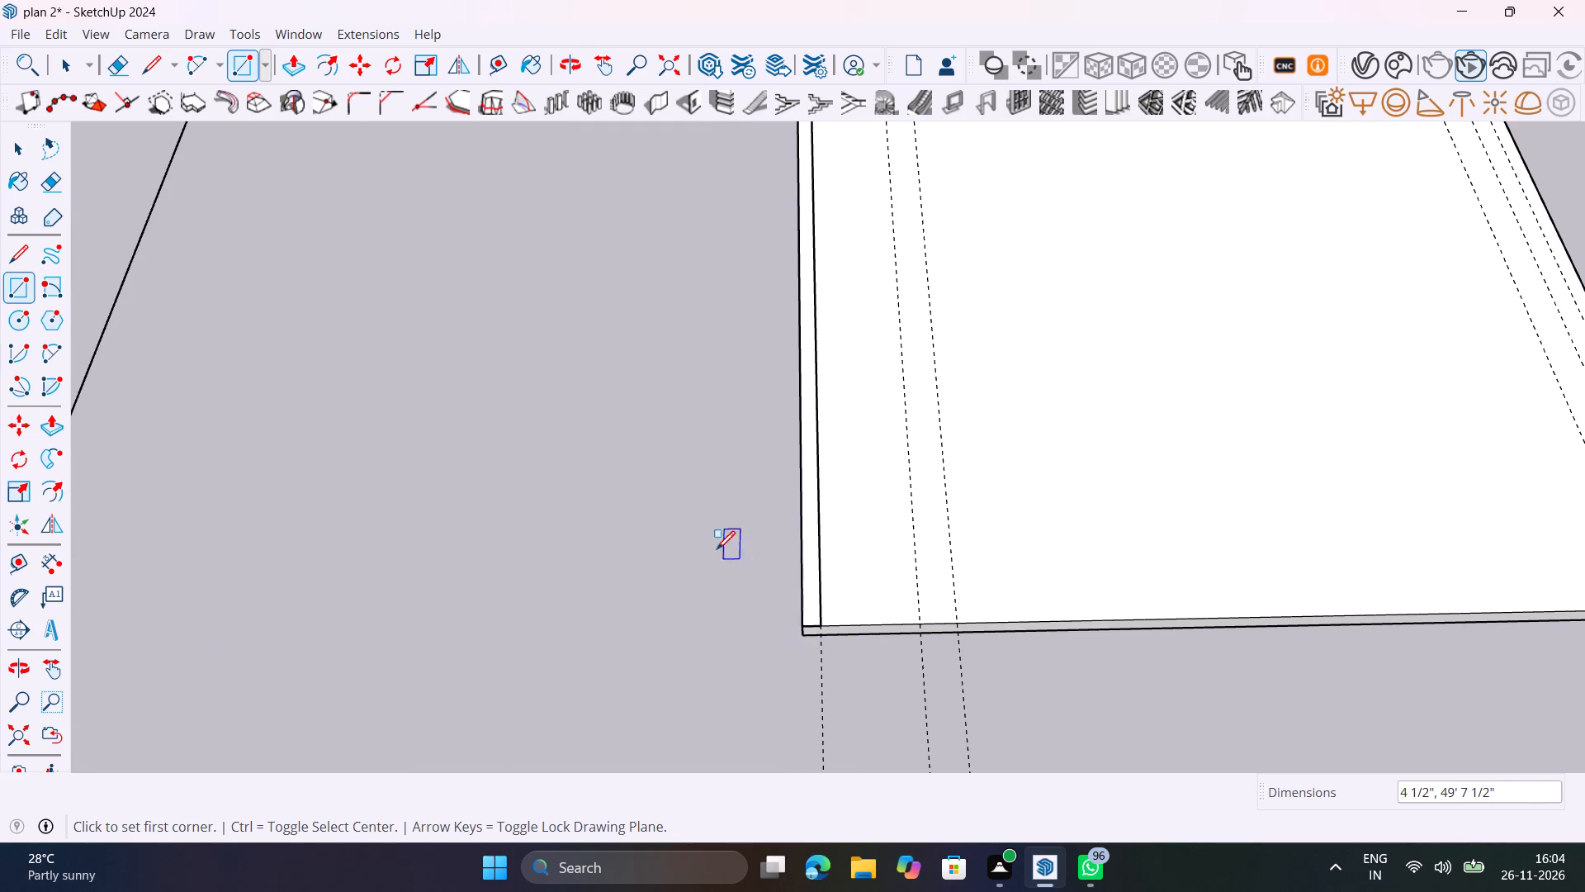
Draw a matching 4.5" by 49' 7.5" rectangle along the slab's opposite long edge, from the rear strip to the front corner.
scroll(715, 547, down, 18)
shift+middle_drag(807, 486, 858, 781)
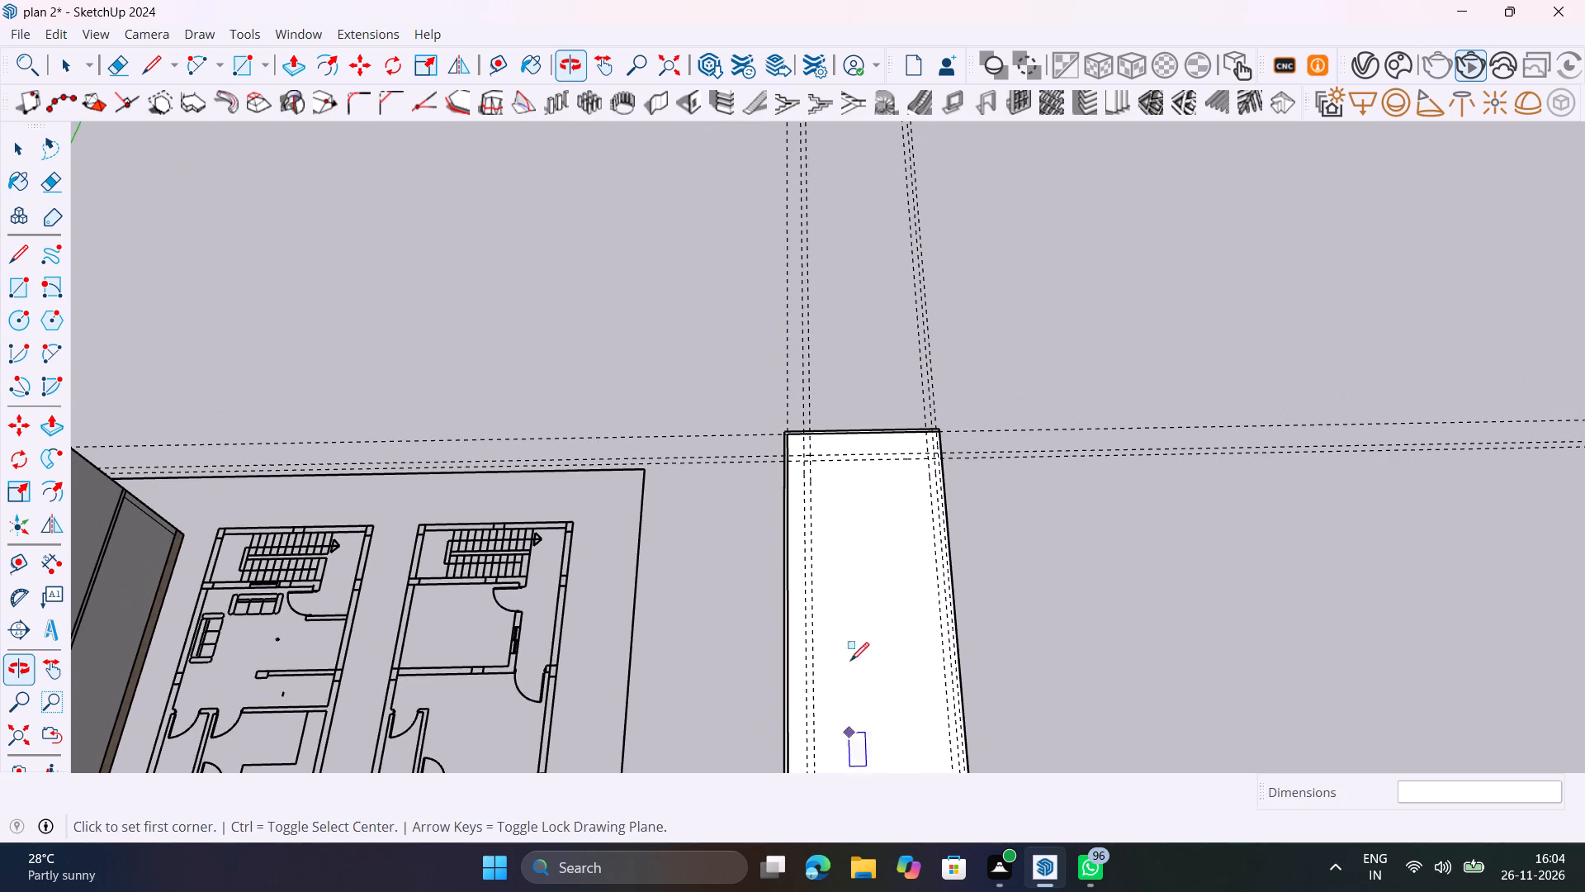
scroll(924, 448, up, 18)
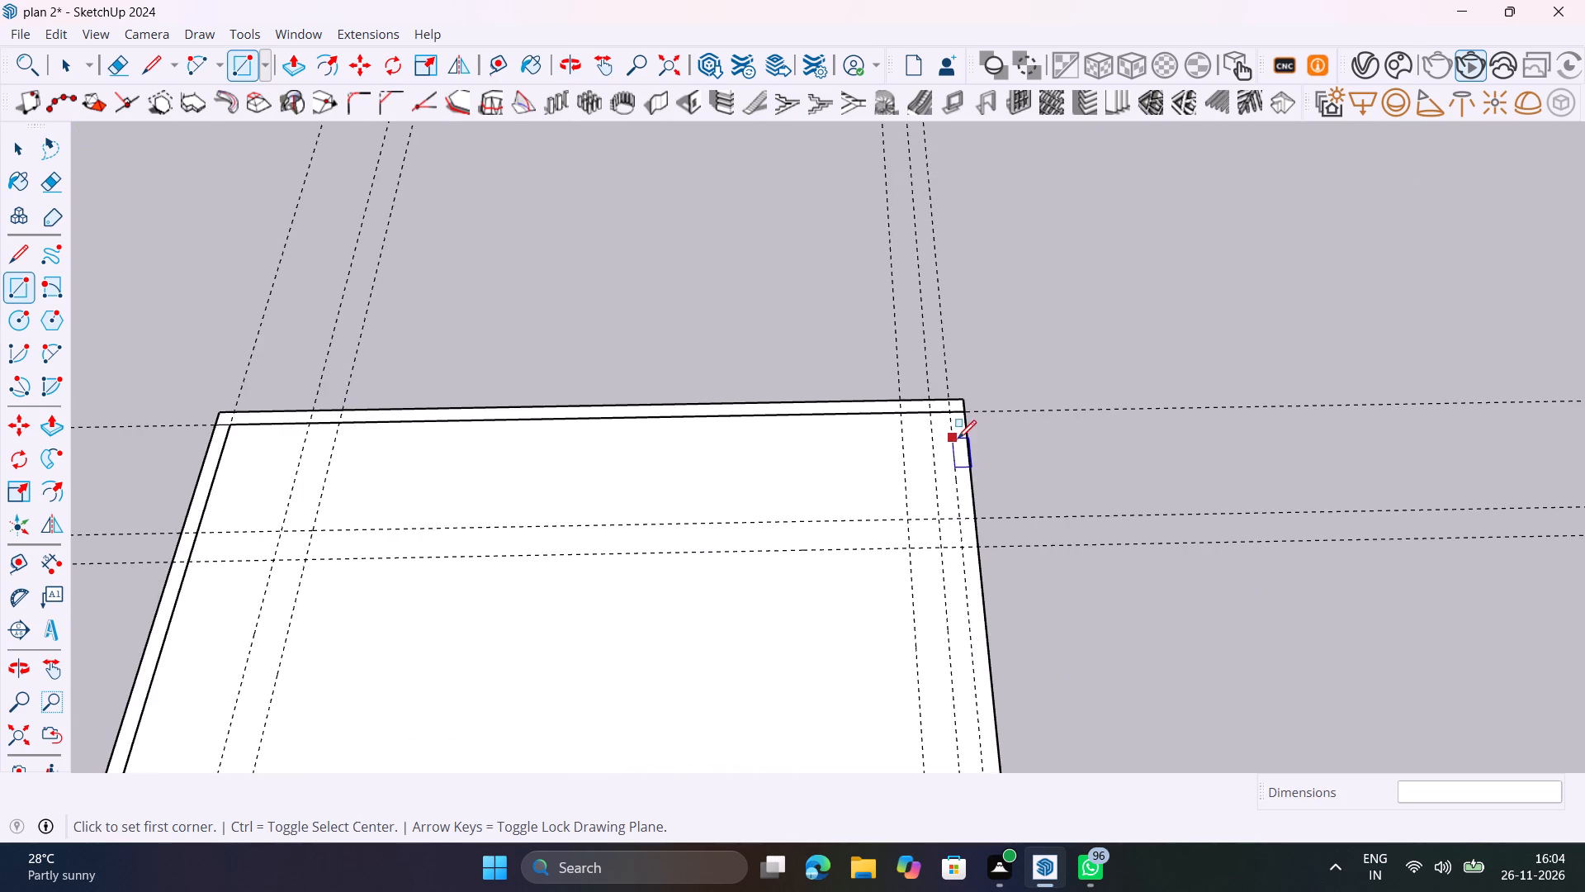
scroll(957, 435, up, 10)
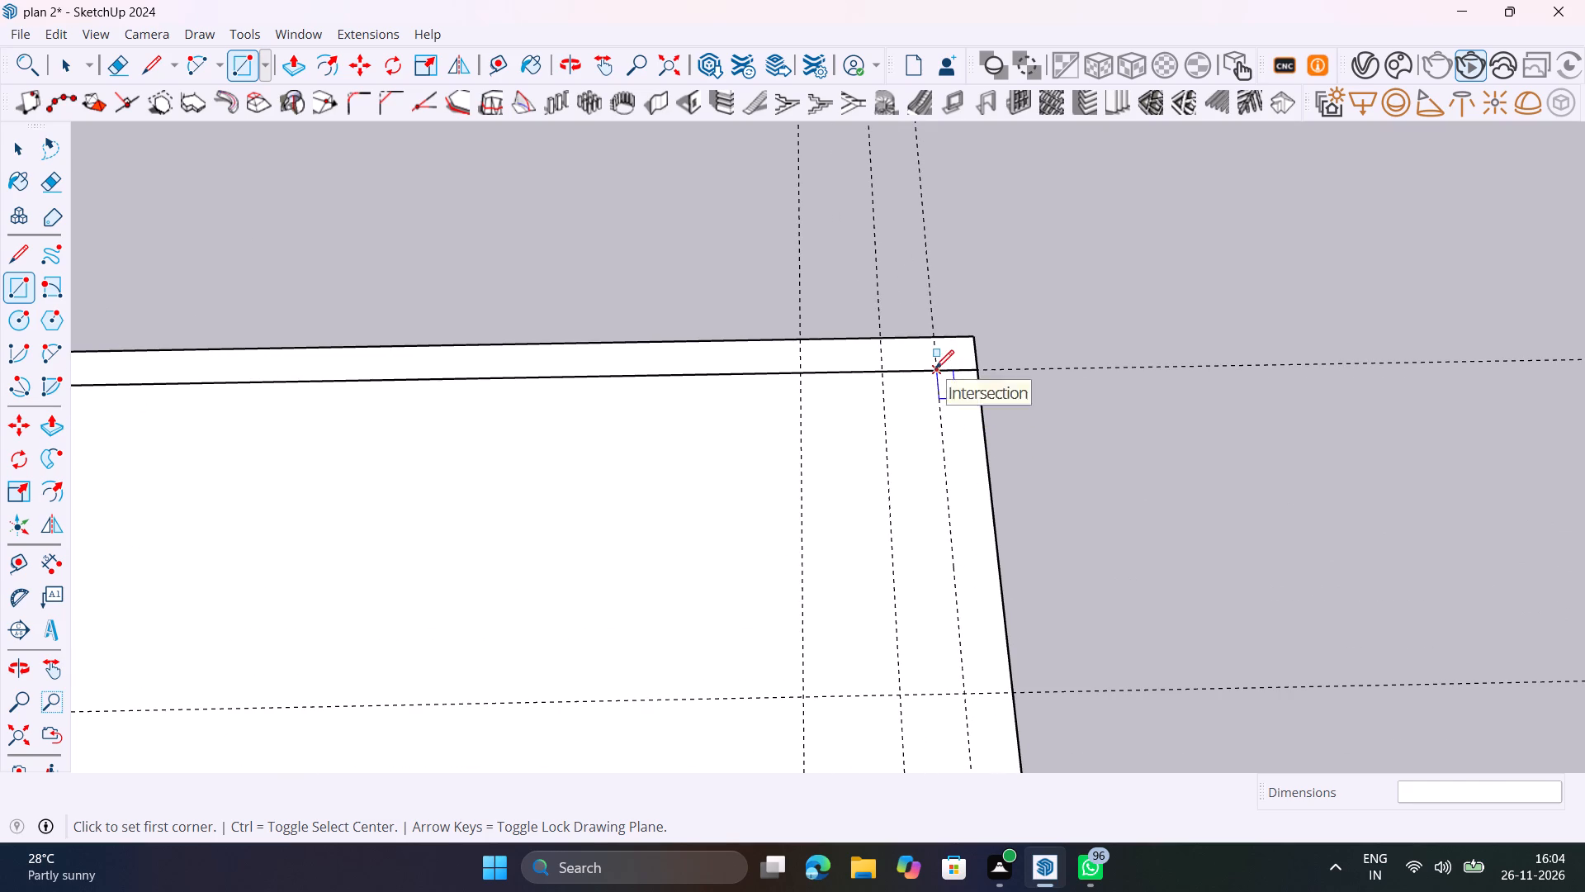
click(935, 368)
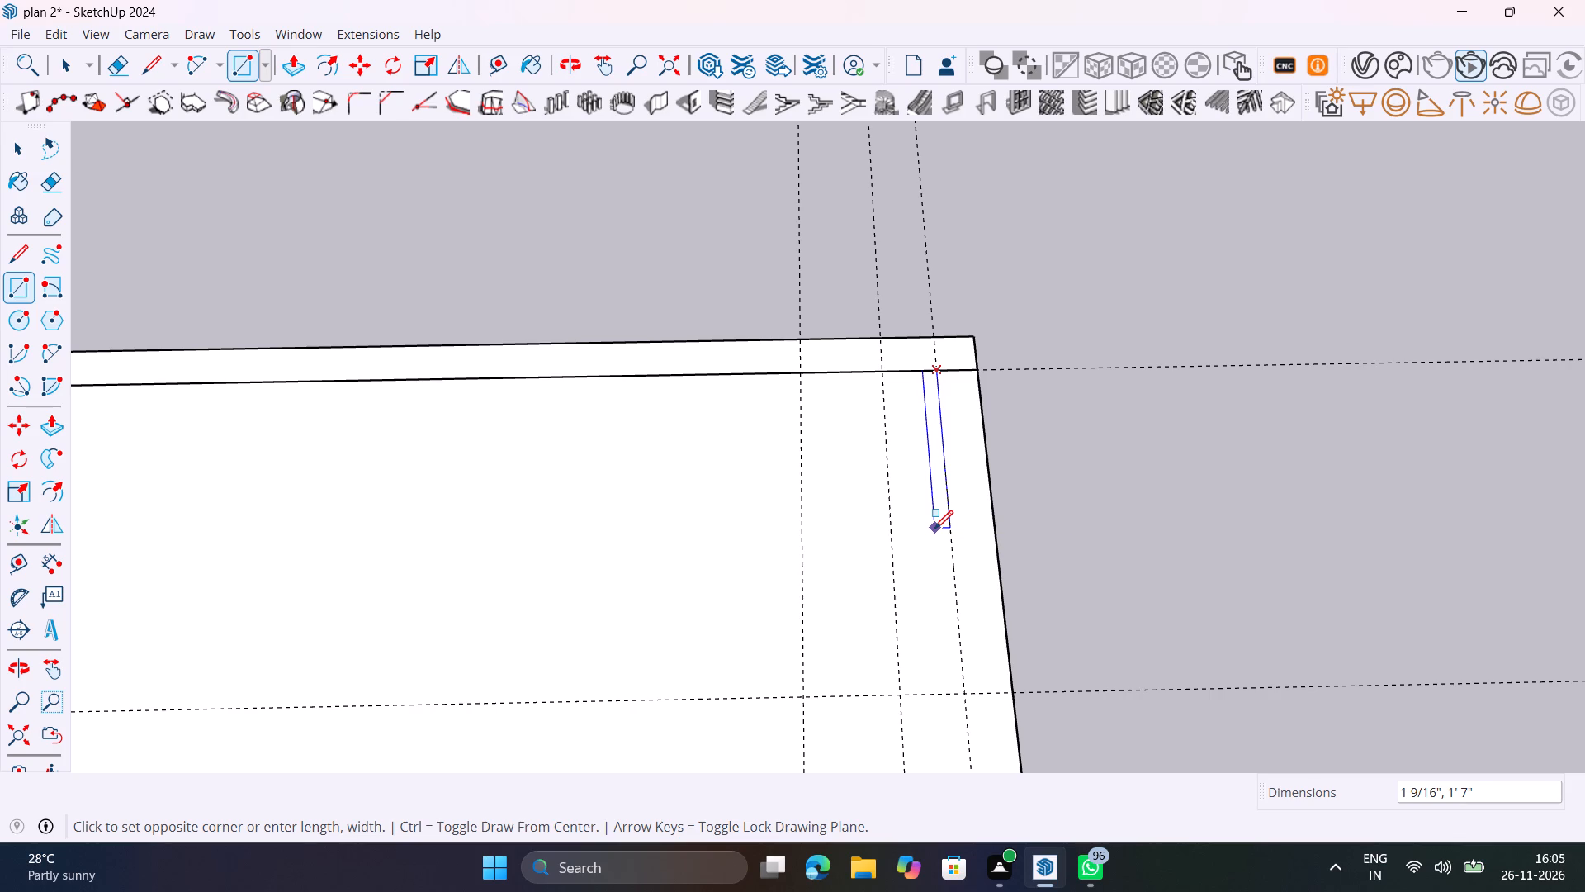
scroll(1011, 521, down, 16)
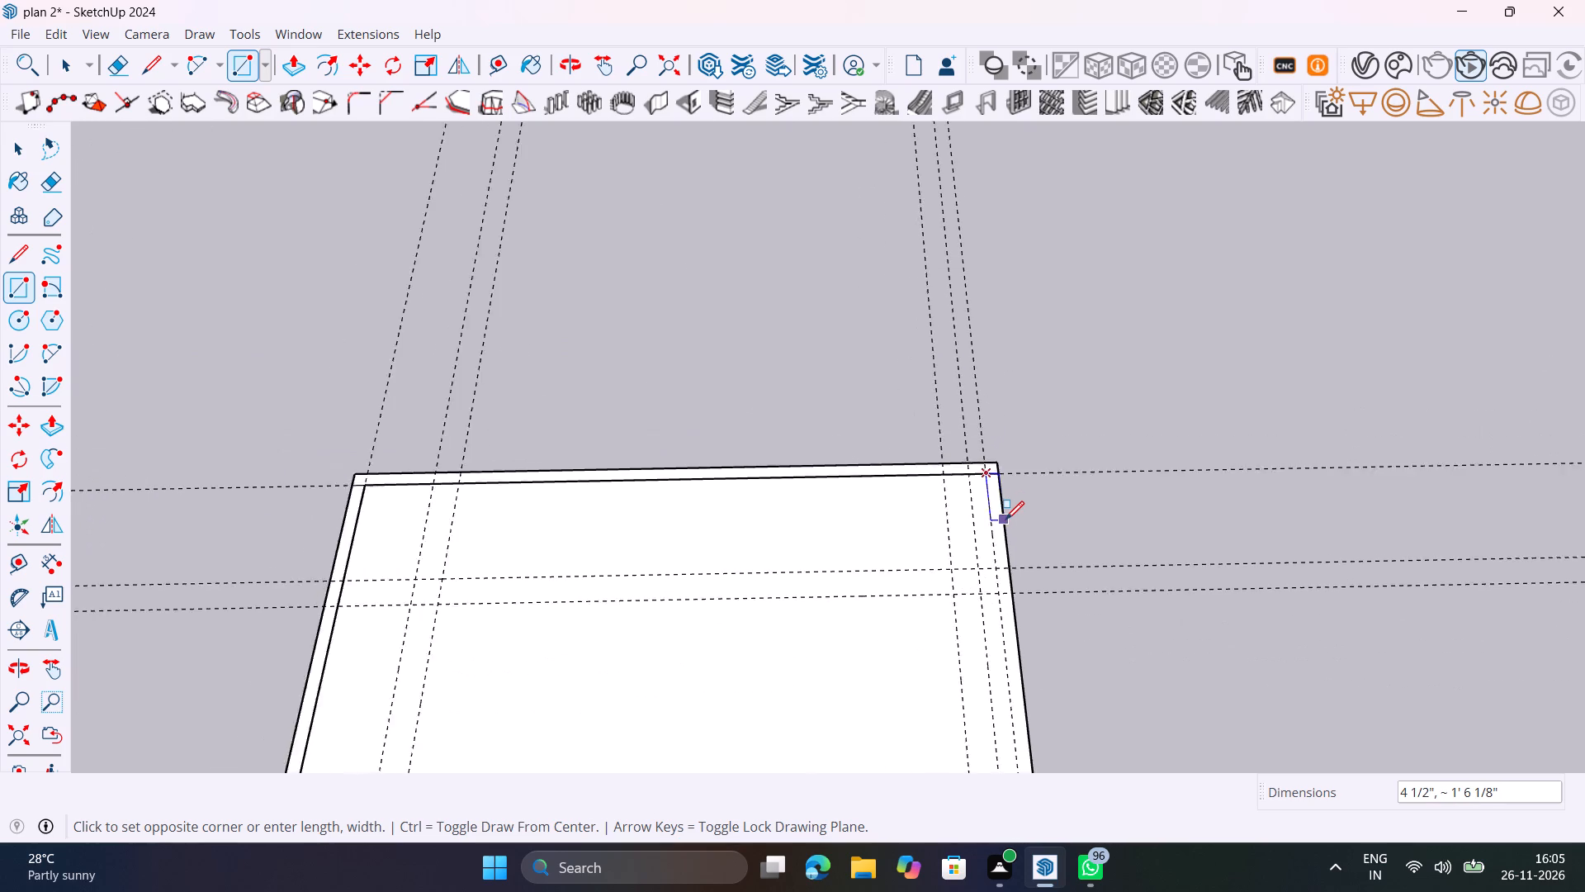
scroll(1005, 520, down, 8)
shift+middle_drag(987, 575, 997, 187)
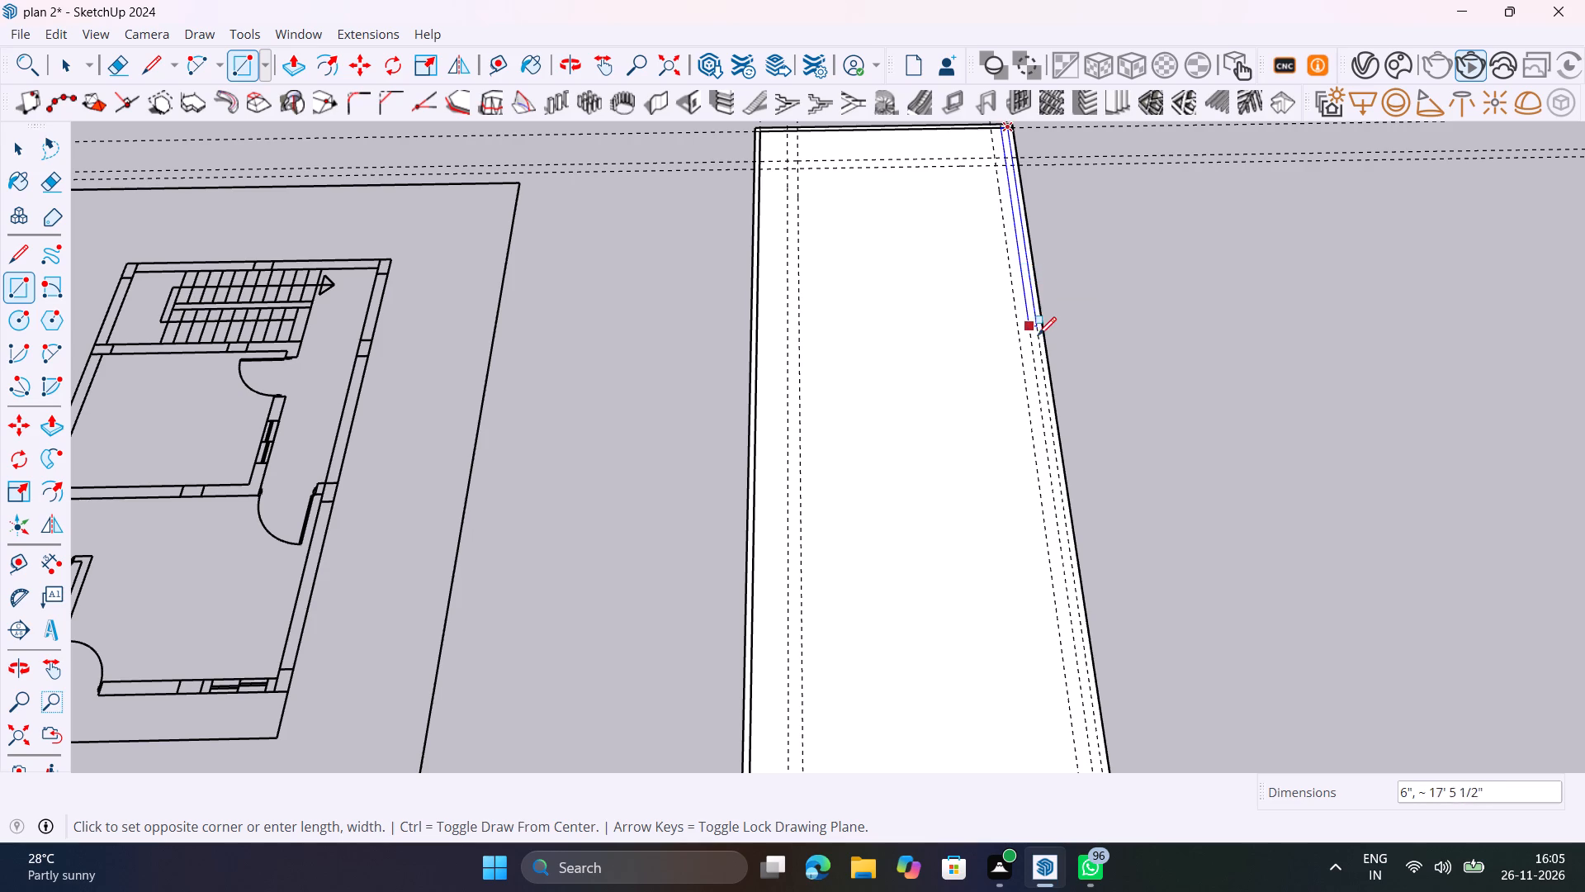
scroll(1038, 335, down, 18)
scroll(1069, 416, up, 5)
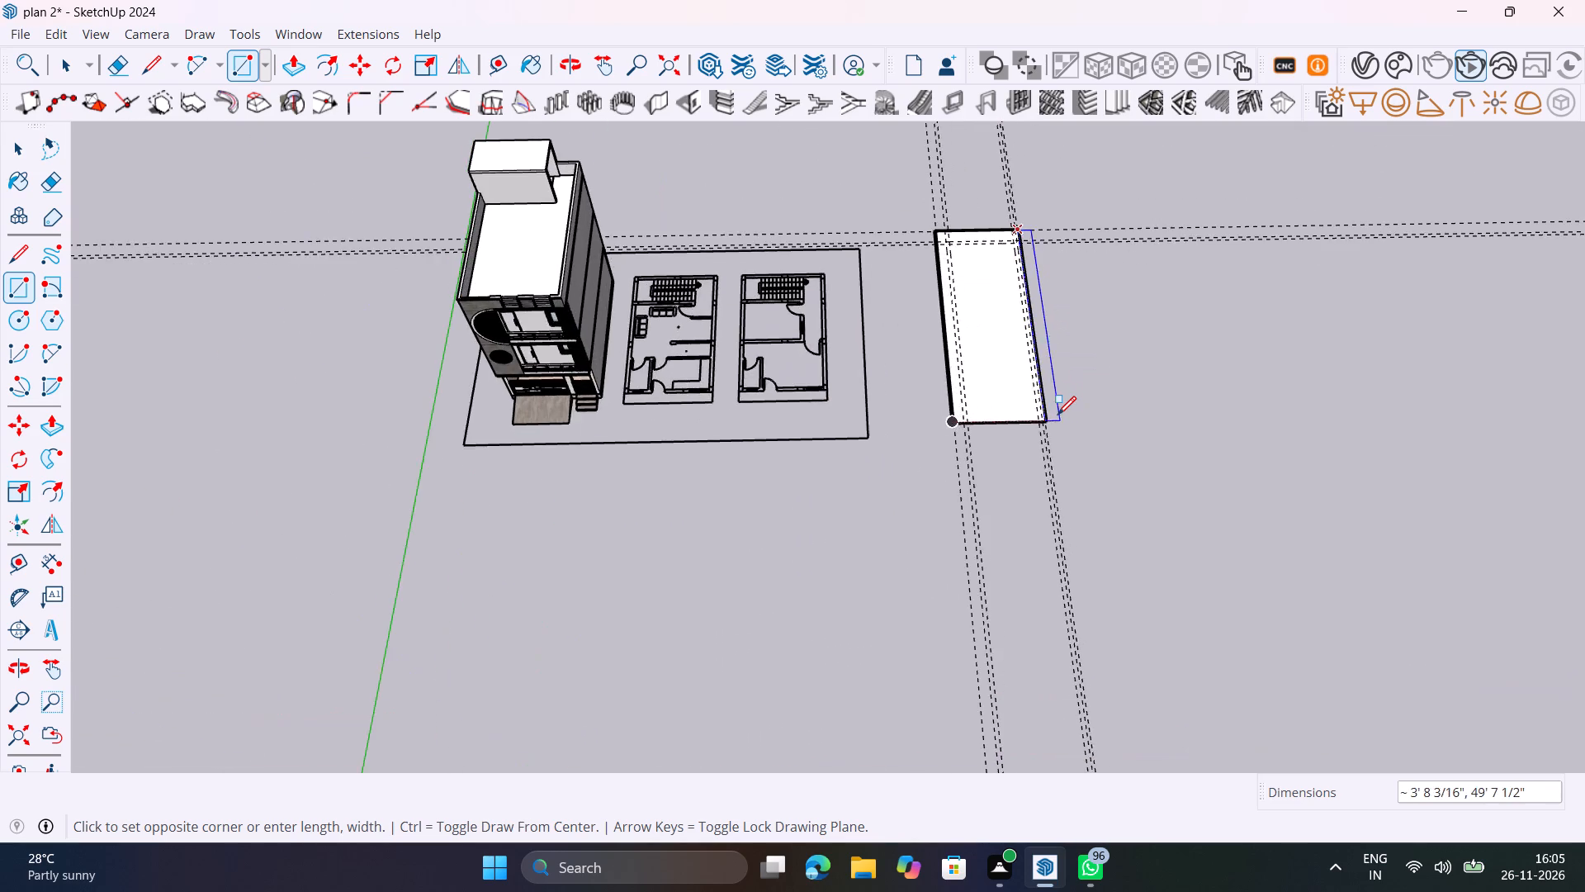
scroll(1051, 413, up, 20)
scroll(1051, 413, up, 9)
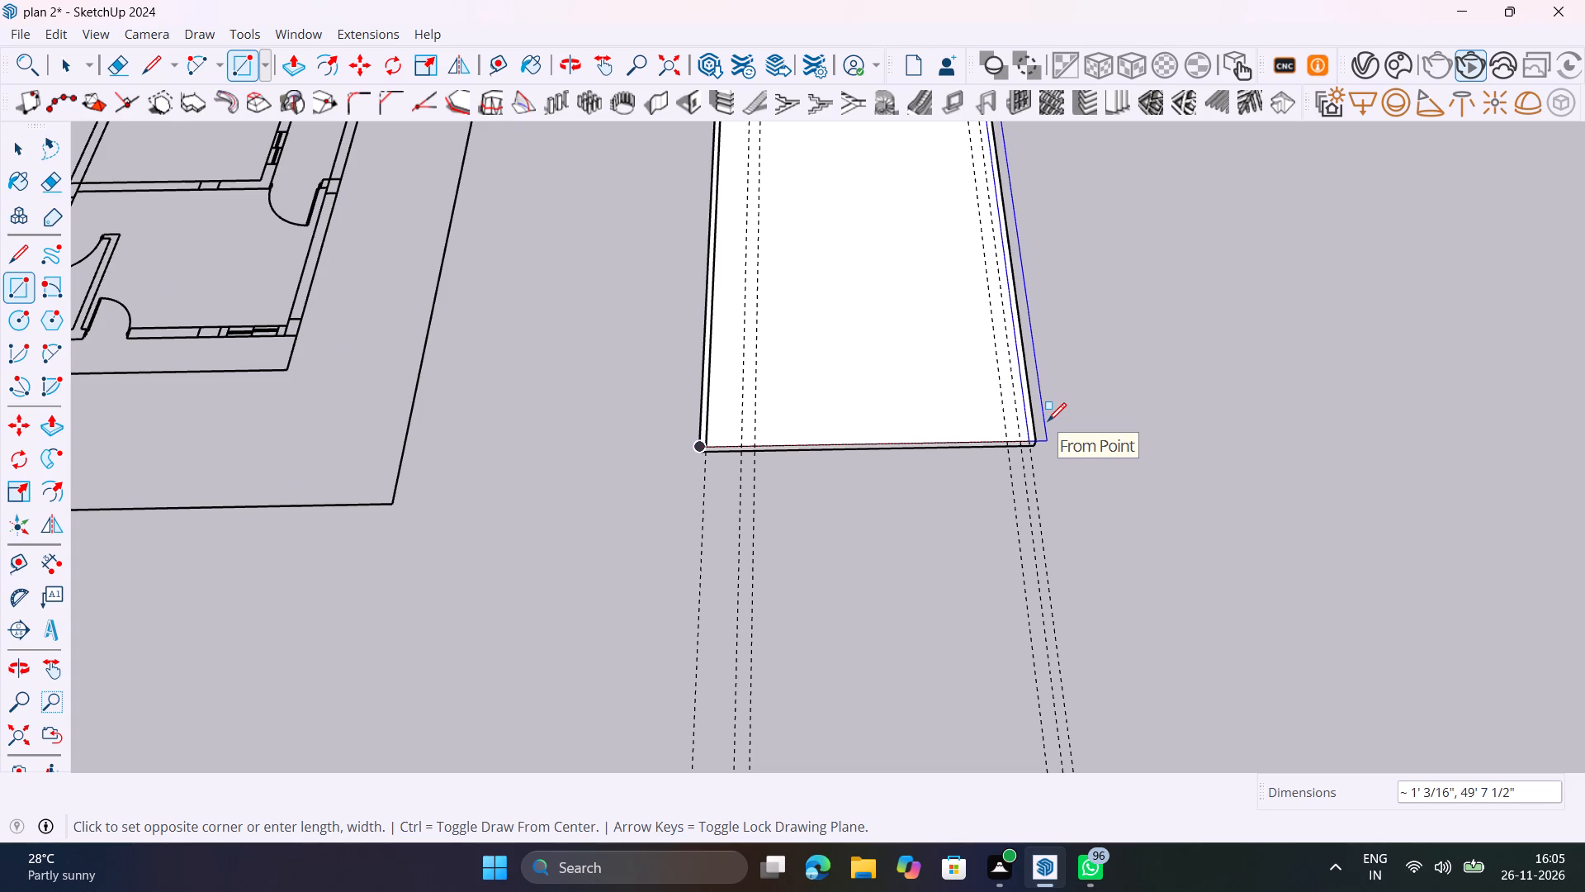
scroll(1048, 421, up, 13)
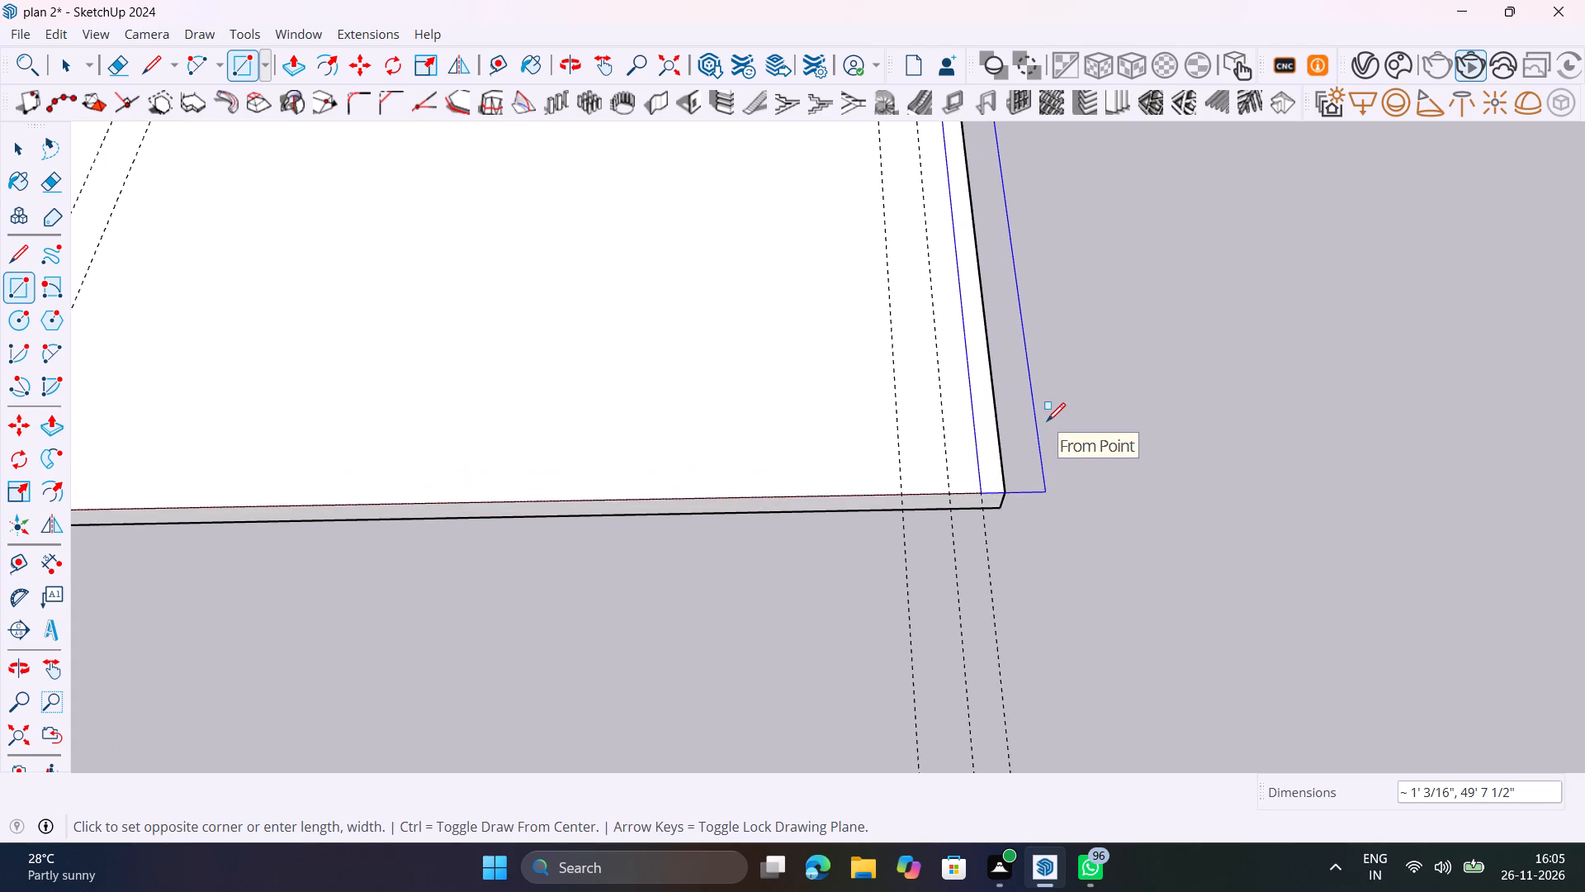
scroll(981, 418, up, 15)
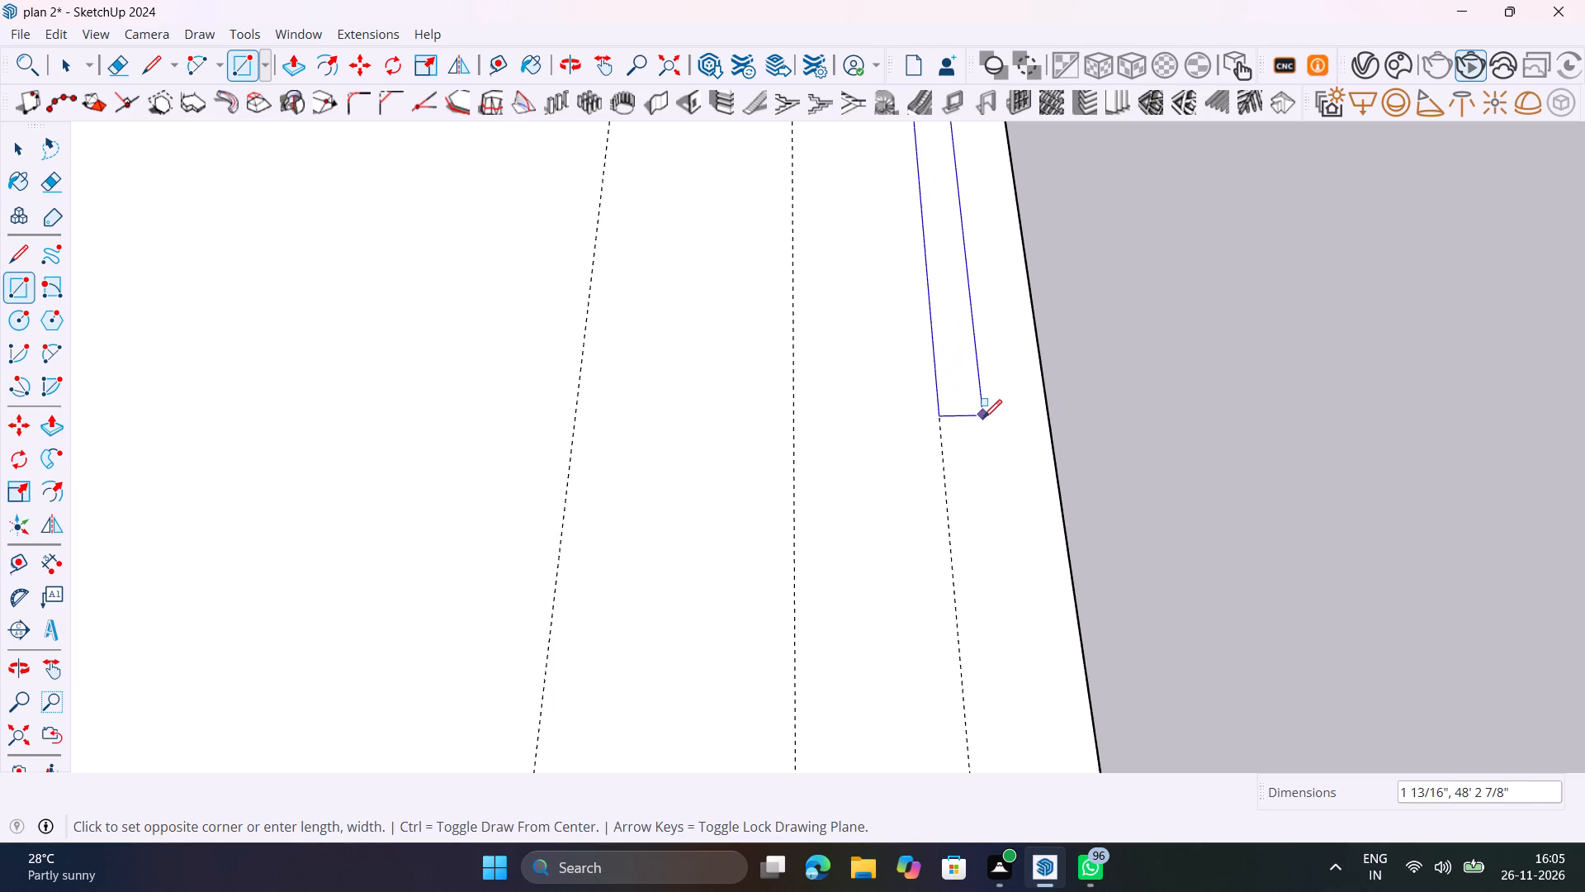
scroll(985, 423, down, 8)
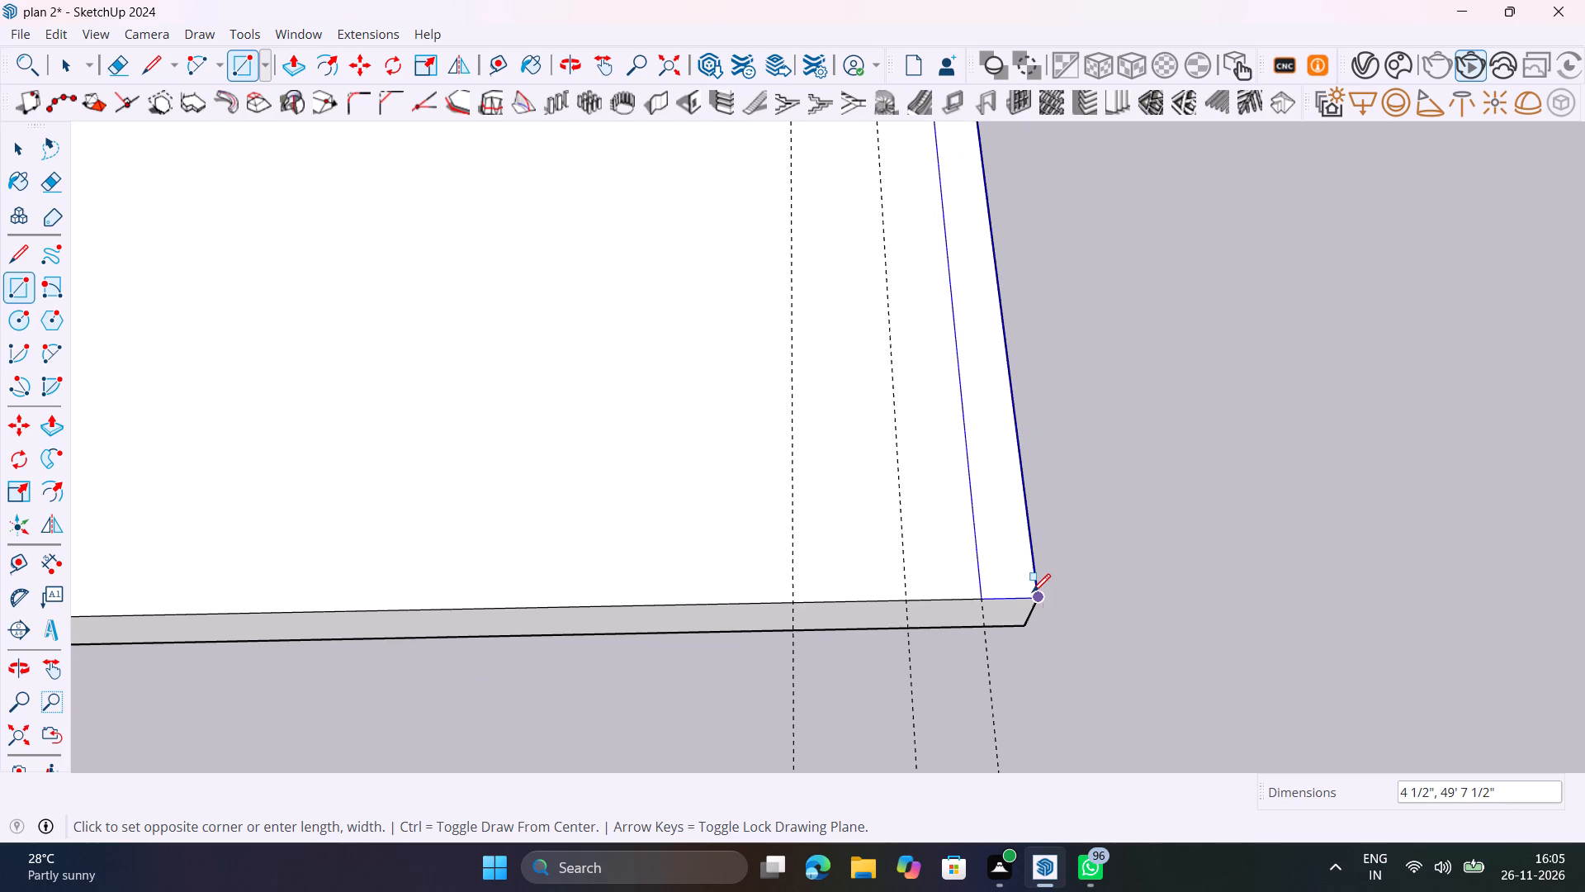
click(1032, 595)
scroll(1034, 596, down, 15)
key(space)
Erase the dividing lines at both rear corners so the three strips form one continuous U-shaped wall outline.
scroll(1003, 591, down, 7)
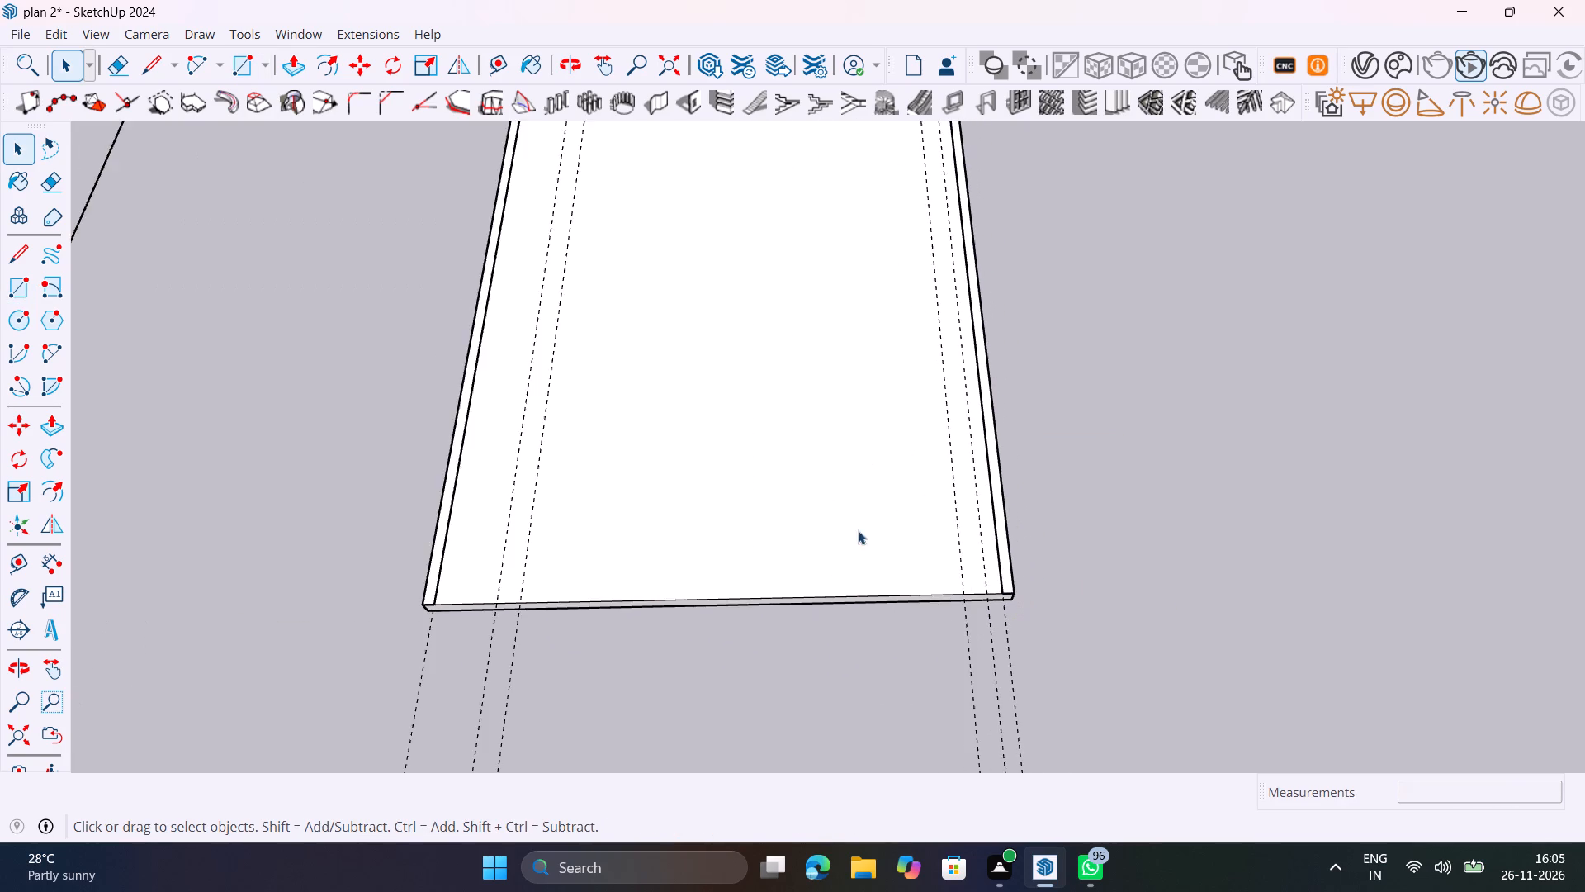
scroll(887, 465, down, 3)
shift+middle_drag(901, 361, 1003, 890)
shift+scroll(1007, 891, up, 1)
scroll(982, 248, up, 3)
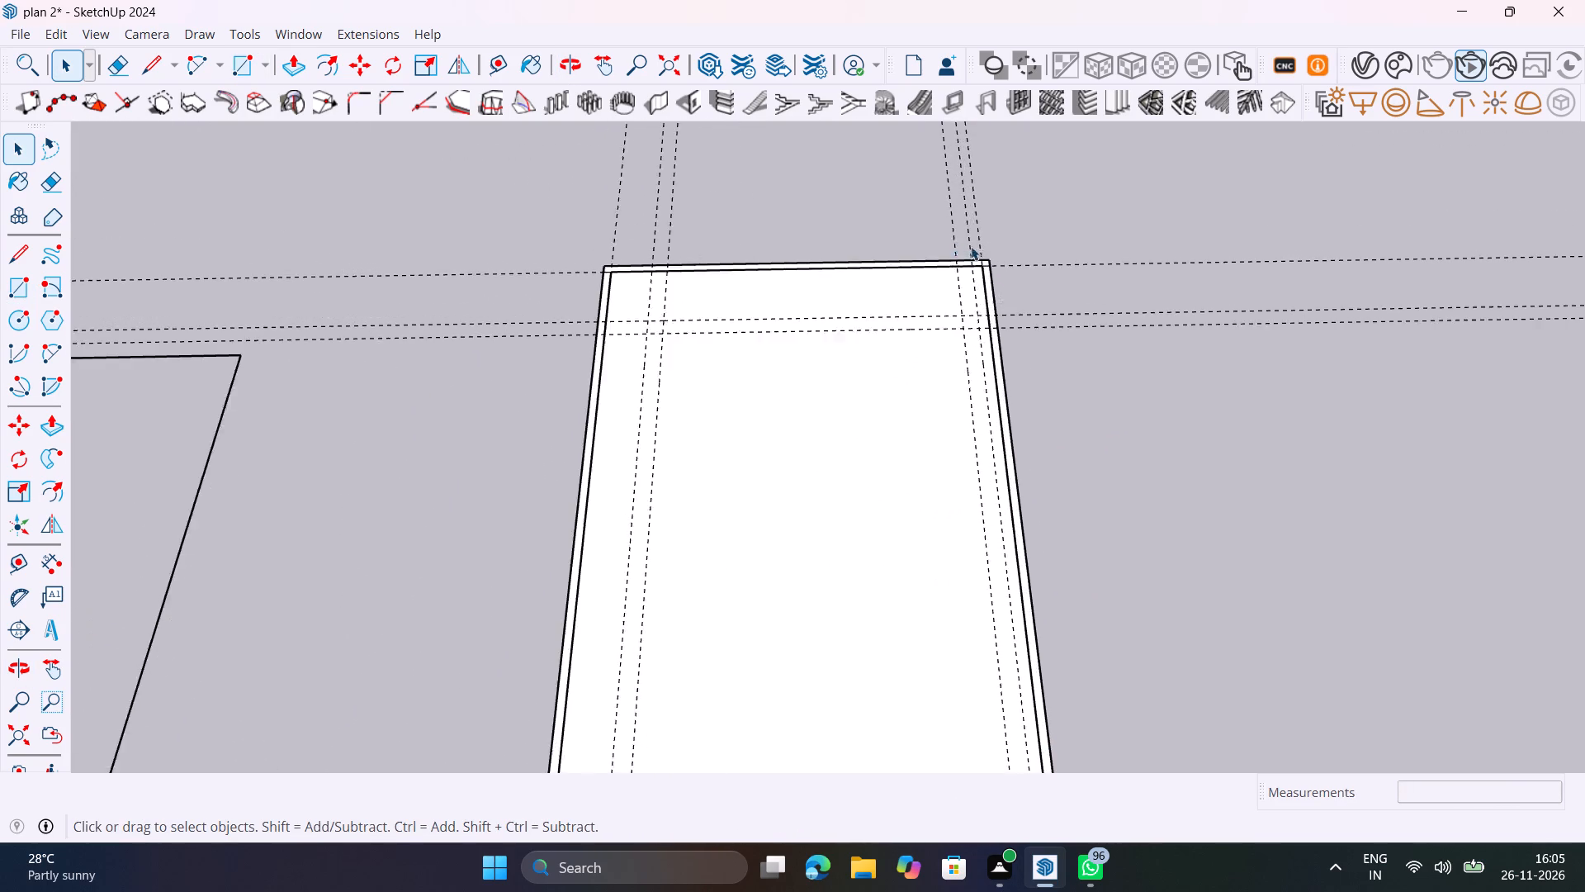
scroll(971, 246, up, 18)
scroll(1004, 308, up, 4)
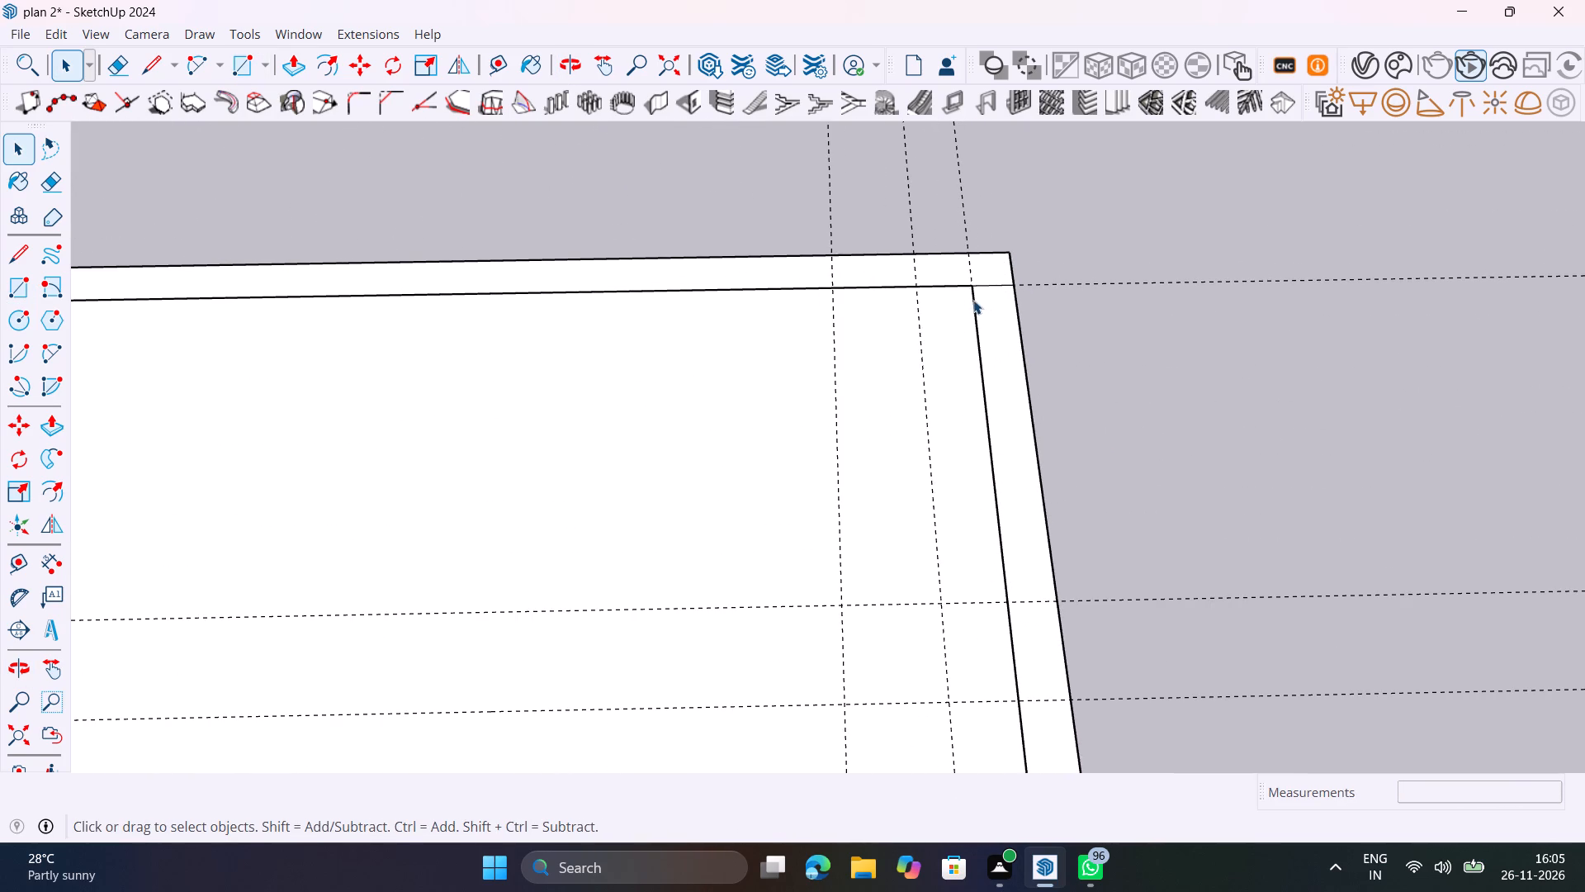
key(e)
drag(984, 282, 994, 287)
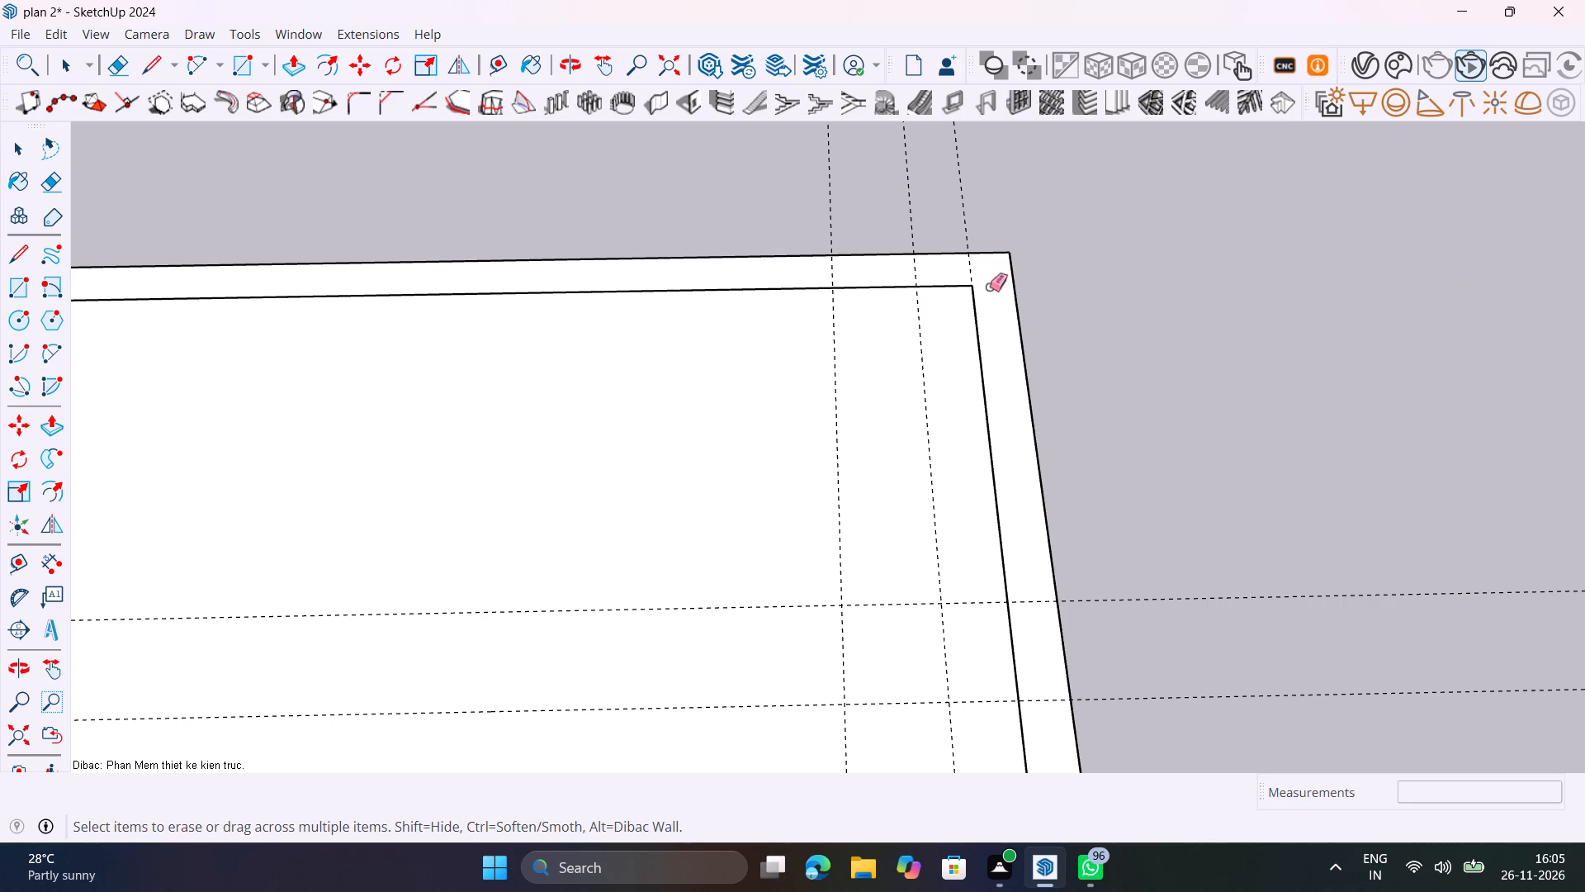
scroll(988, 287, down, 20)
scroll(988, 287, down, 1)
scroll(620, 283, up, 5)
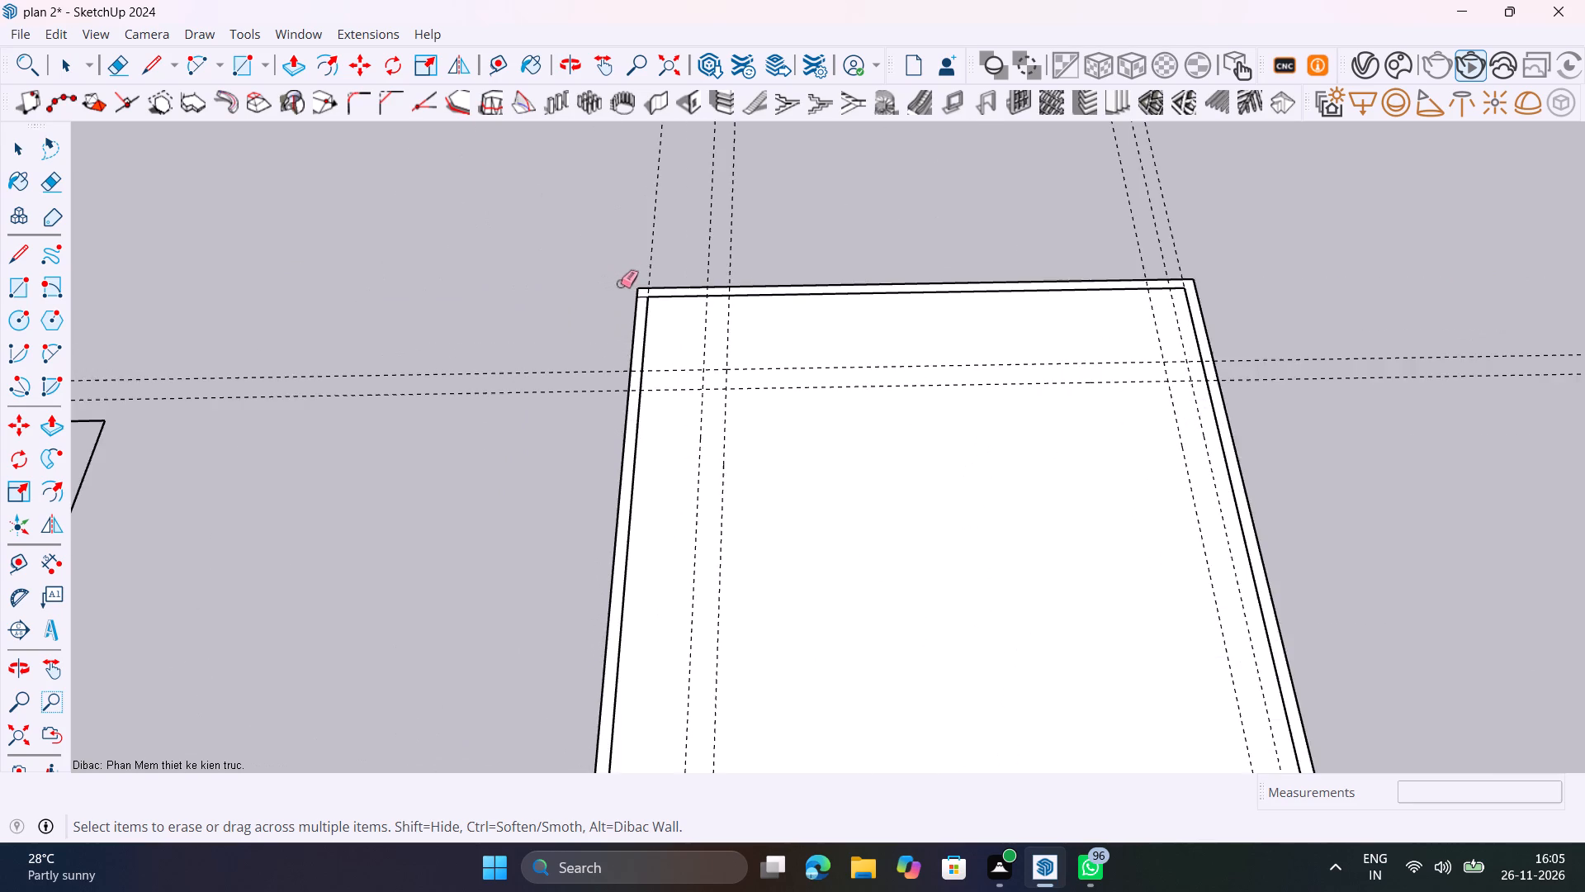
scroll(620, 283, up, 14)
drag(680, 315, 682, 346)
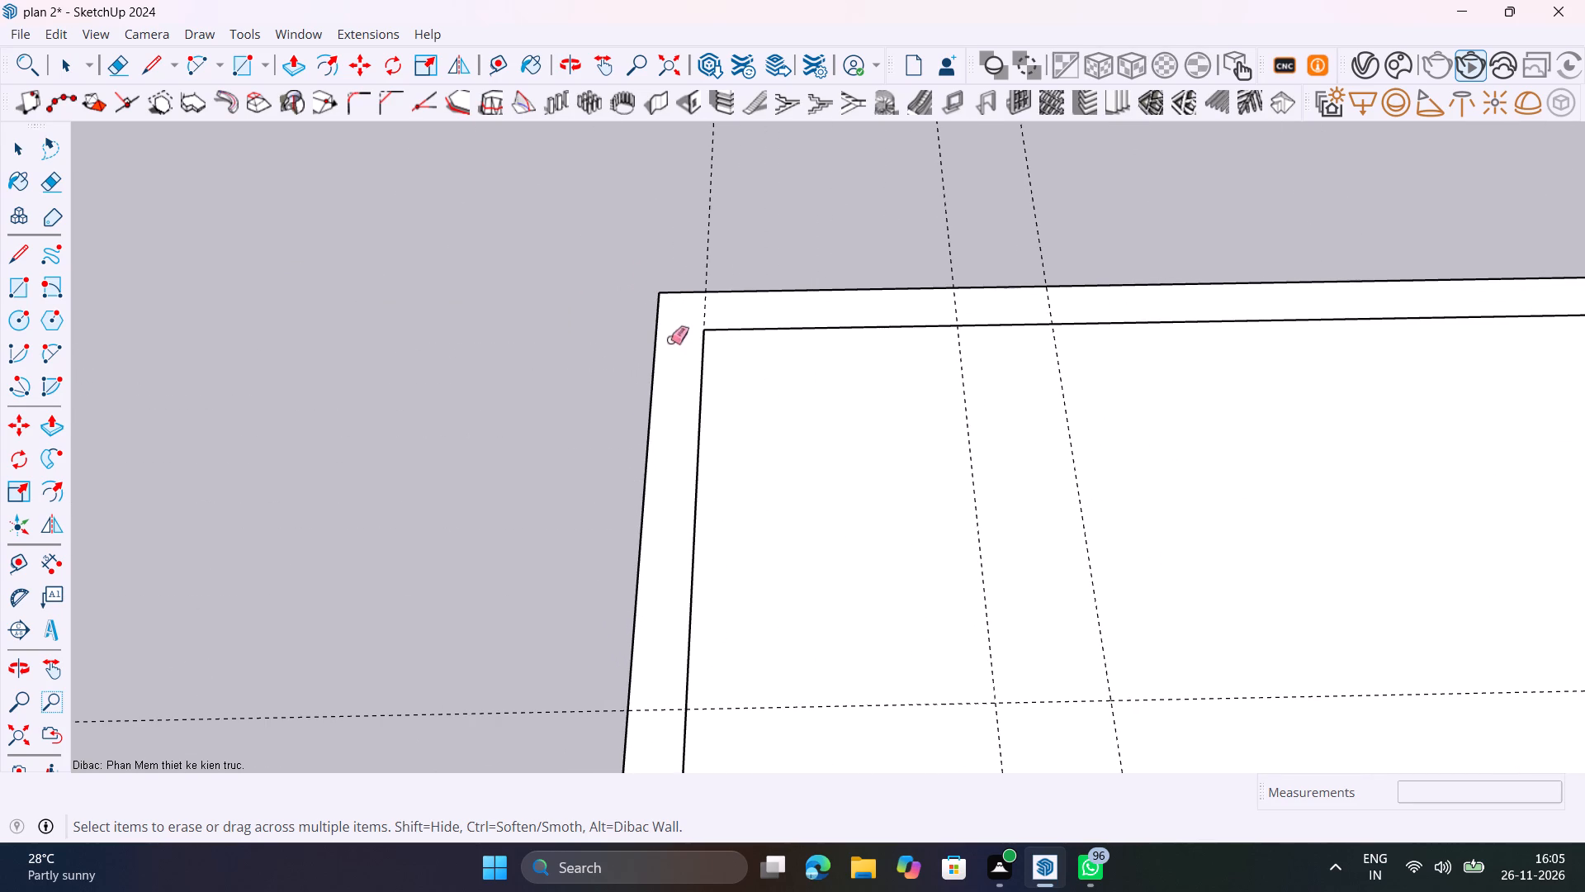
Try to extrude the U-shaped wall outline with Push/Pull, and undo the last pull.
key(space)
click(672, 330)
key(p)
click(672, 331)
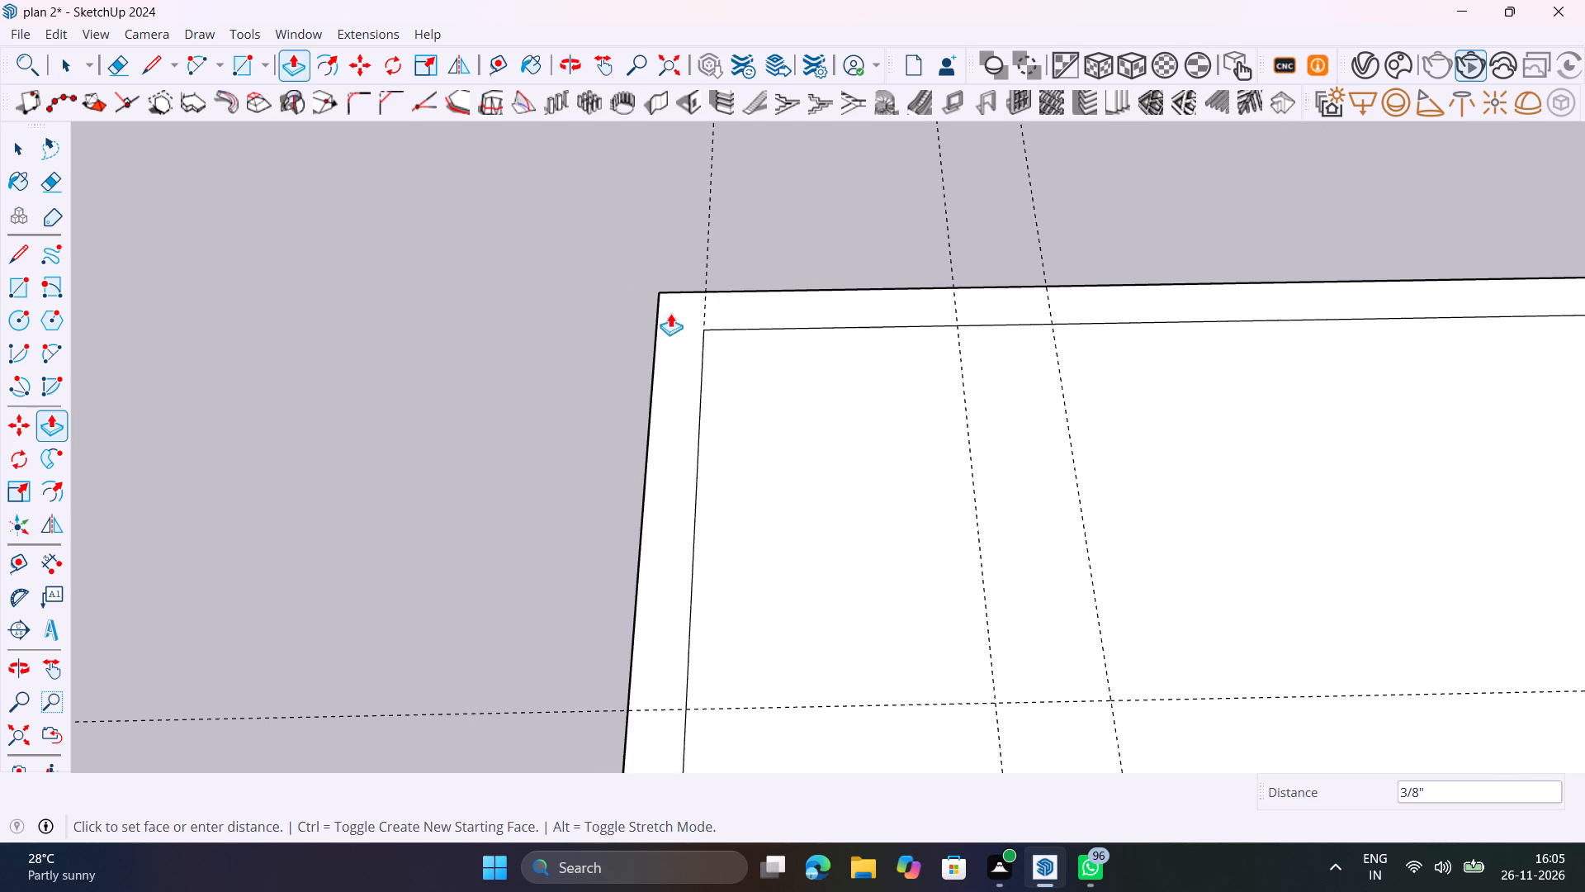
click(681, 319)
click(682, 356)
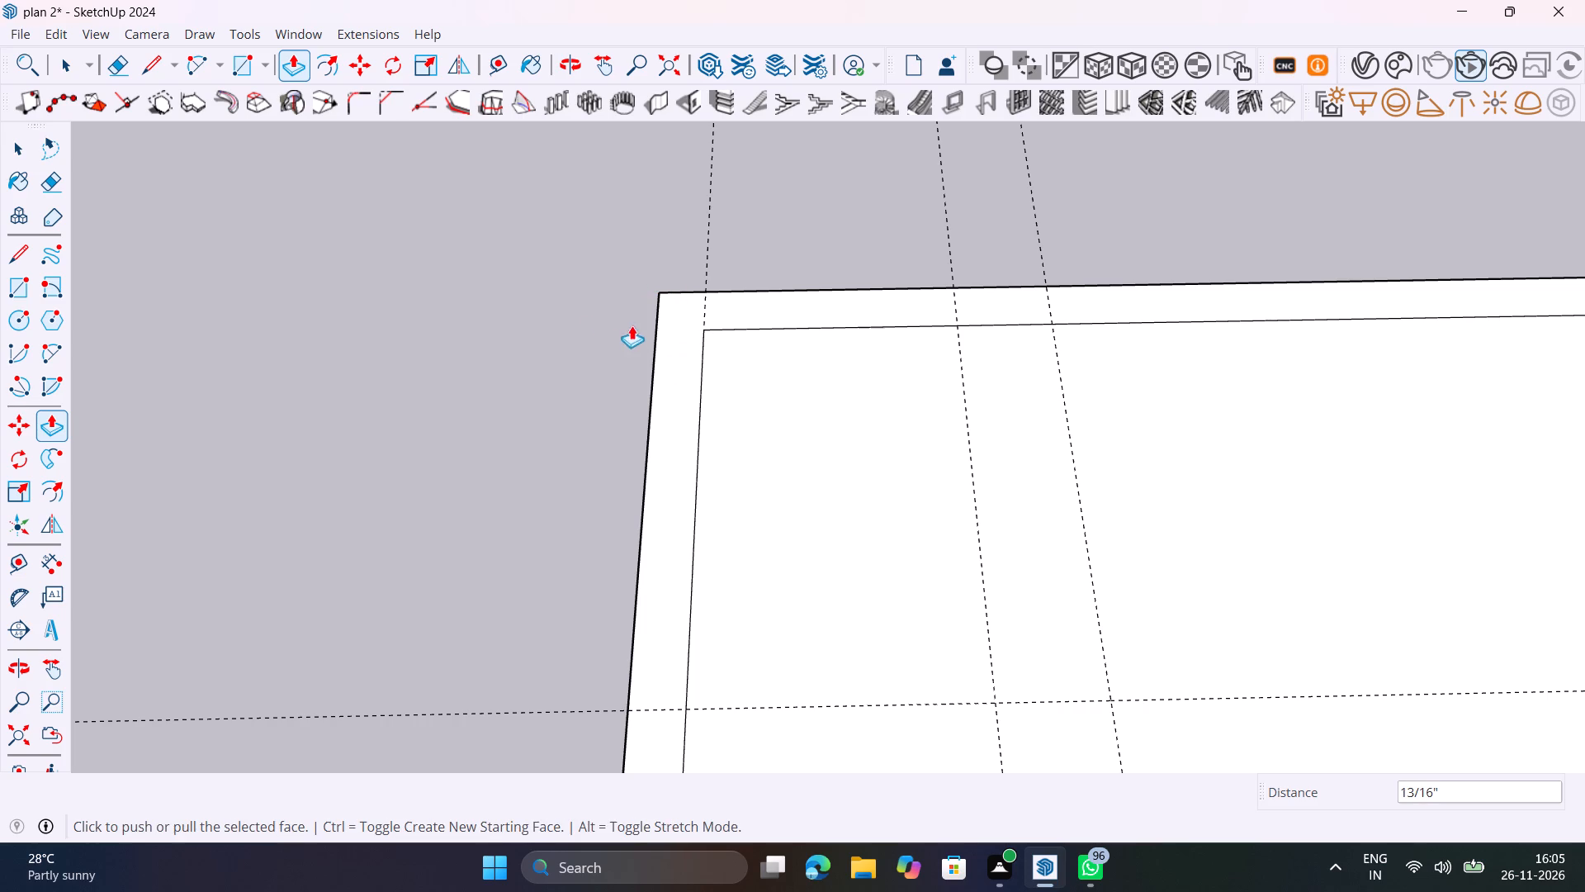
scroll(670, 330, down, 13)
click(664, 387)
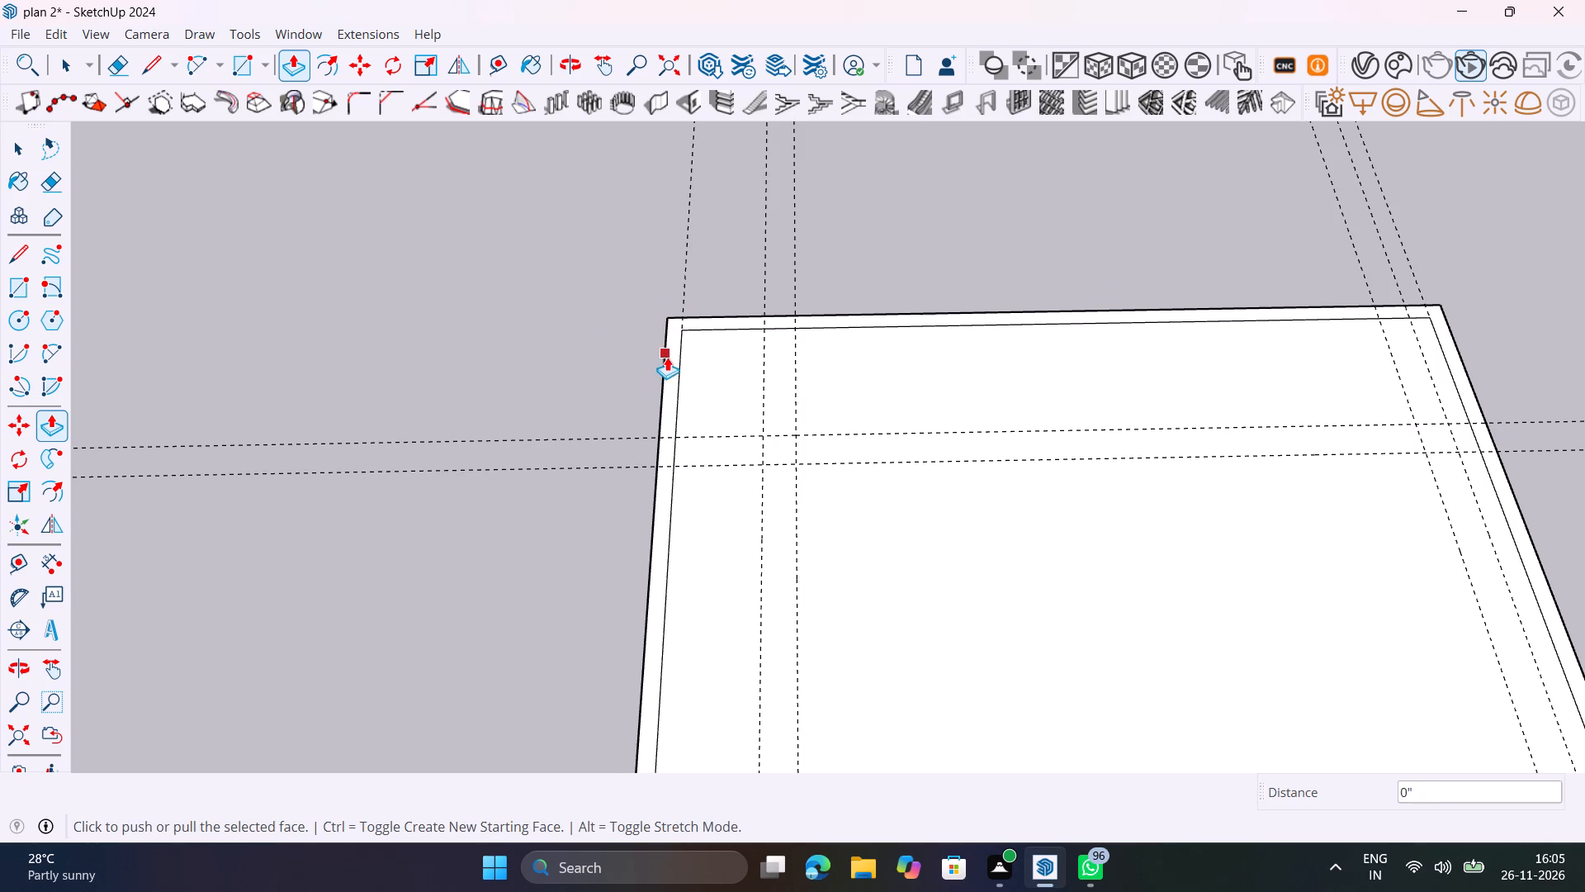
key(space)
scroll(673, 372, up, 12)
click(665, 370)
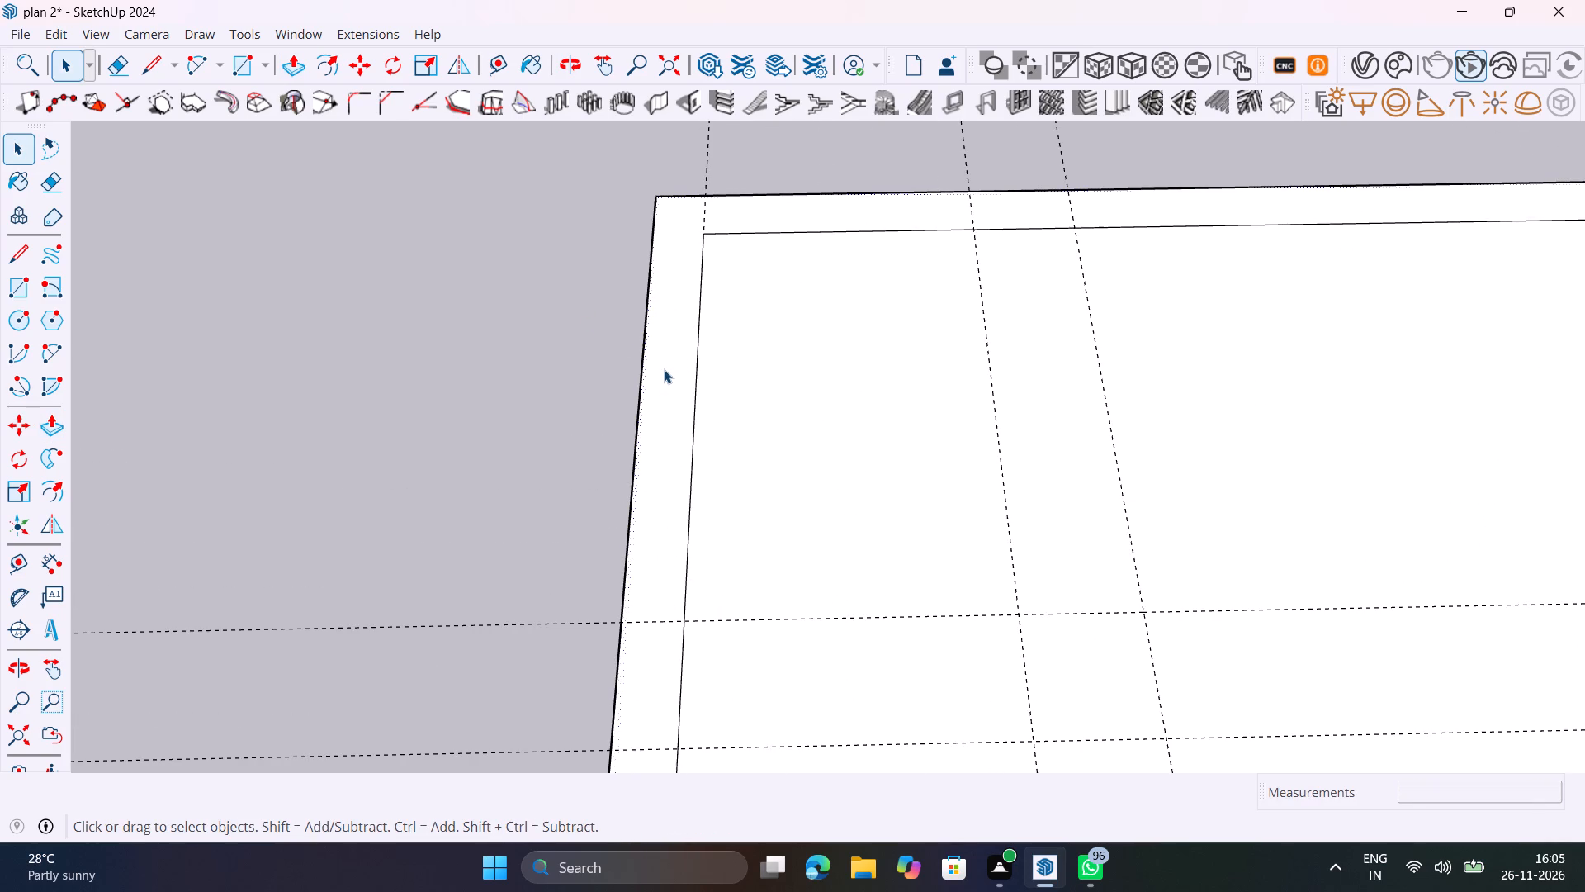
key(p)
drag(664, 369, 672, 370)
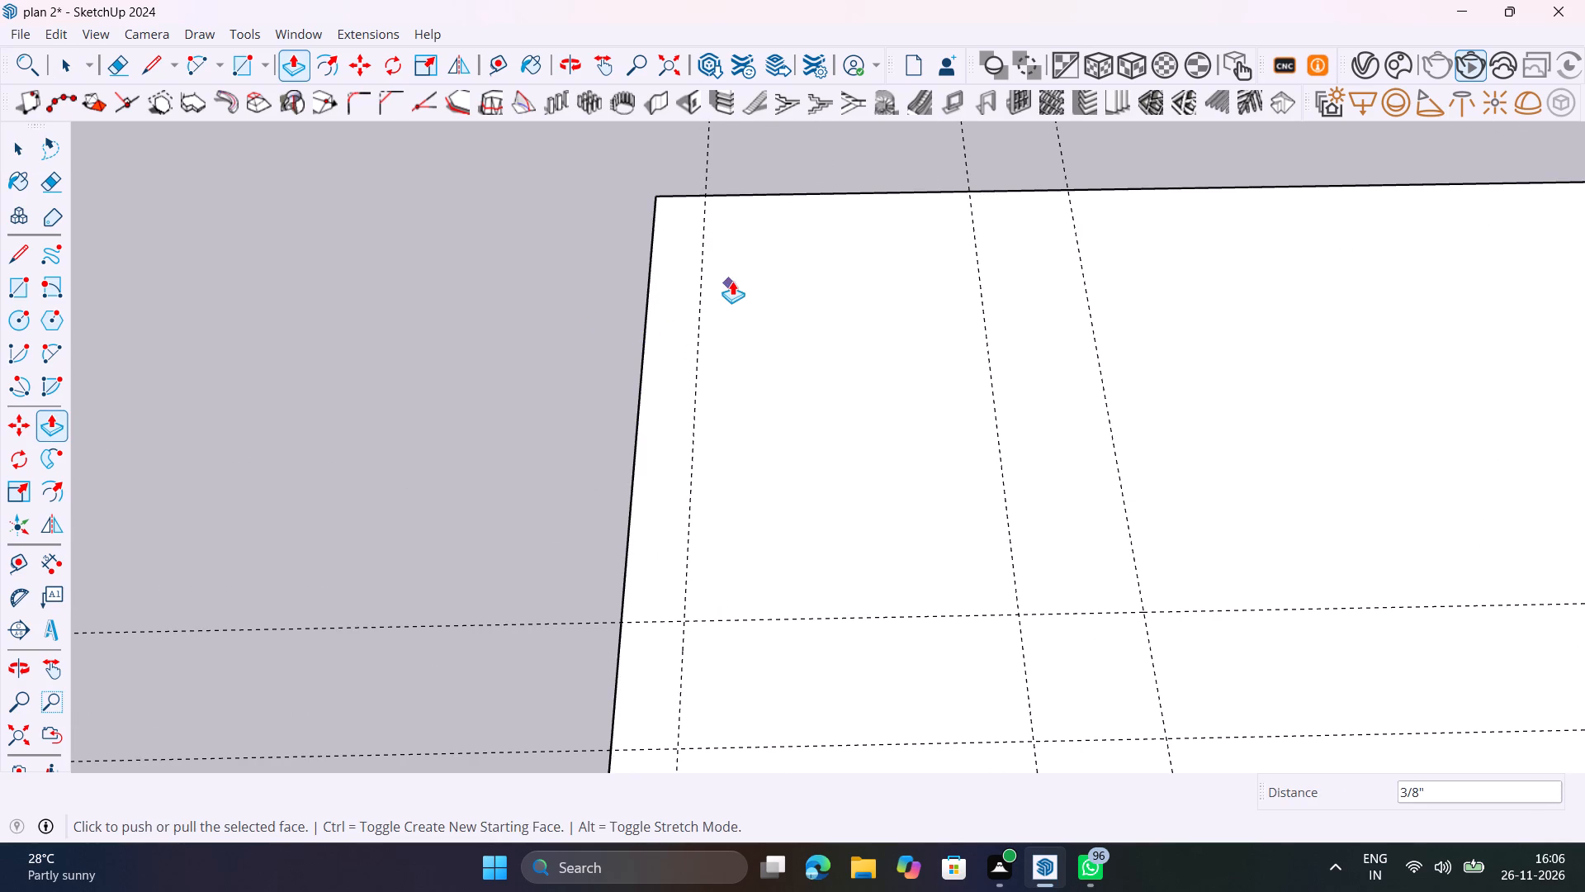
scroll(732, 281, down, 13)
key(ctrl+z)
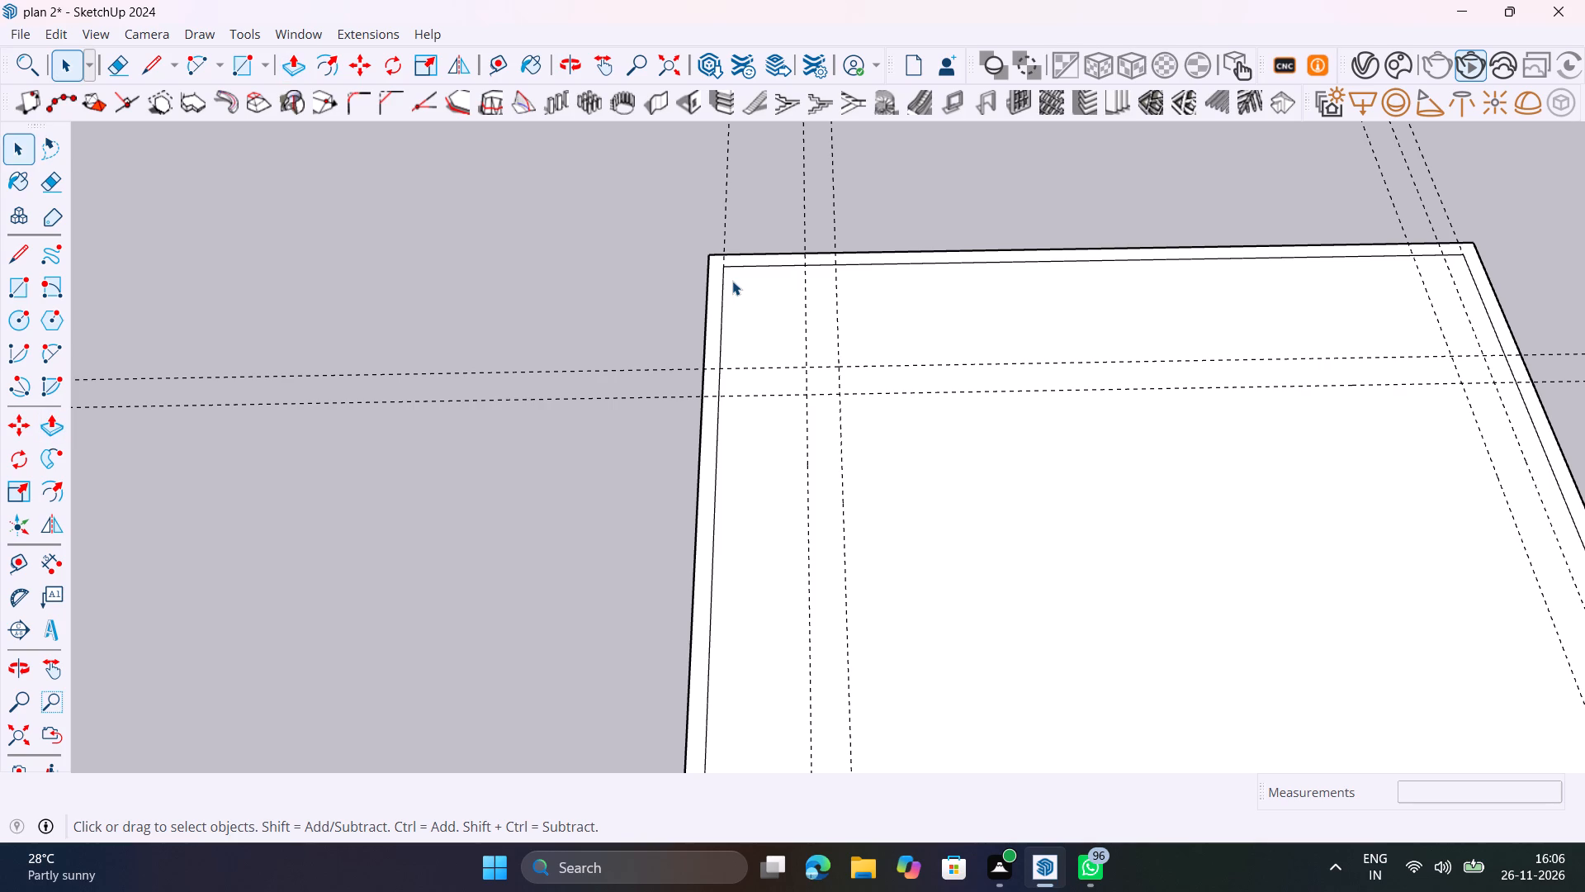
Extrude the U-shaped wall outline upward 5' to form the rear and side walls.
scroll(726, 344, up, 9)
click(698, 274)
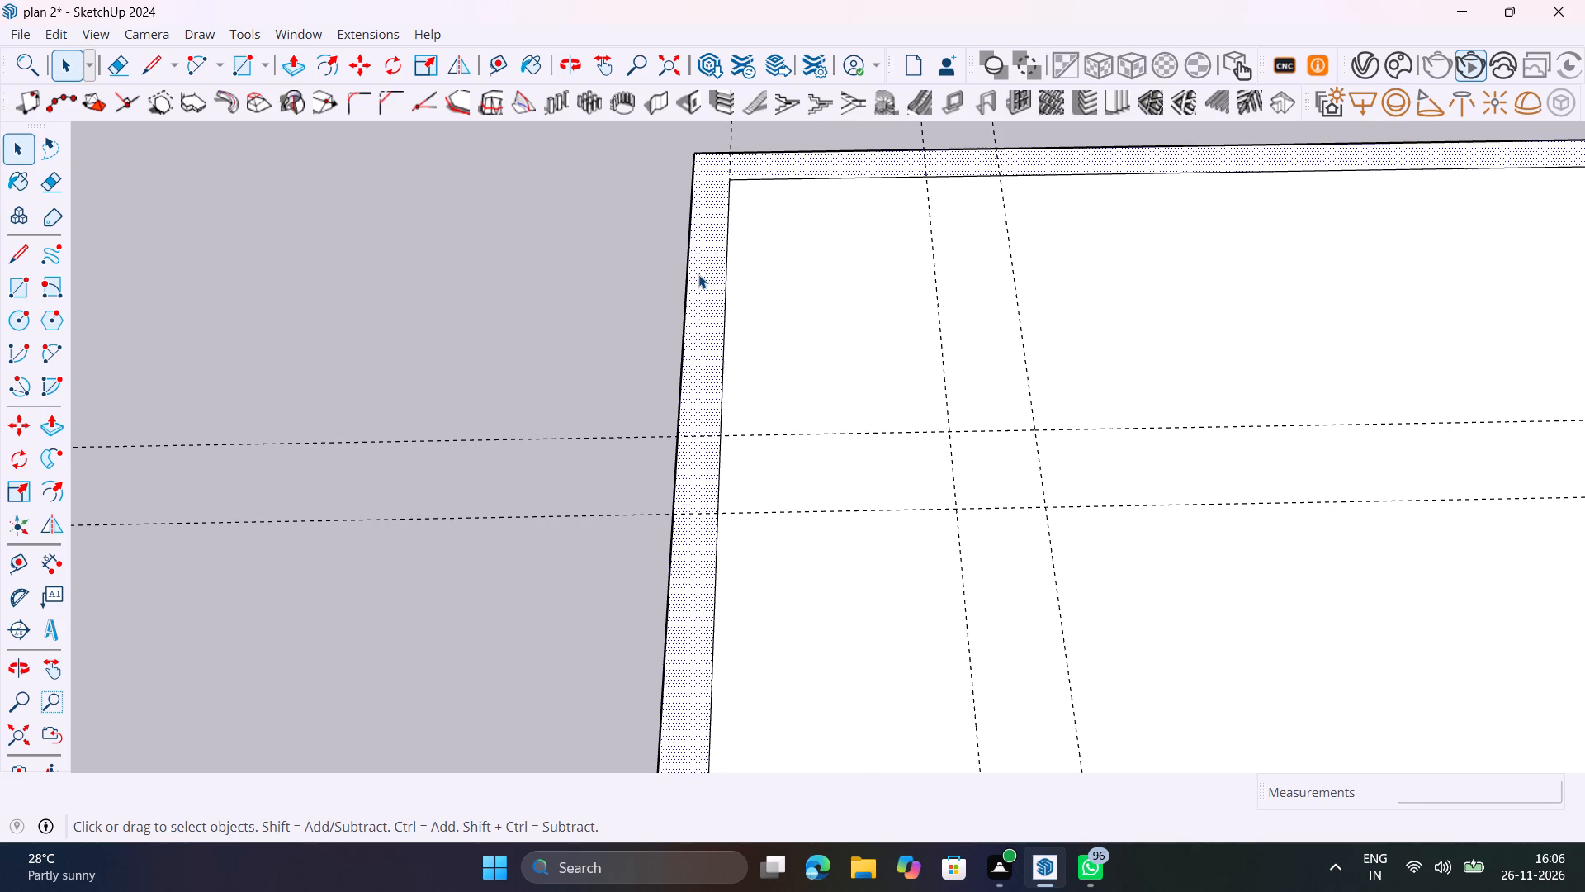
key(p)
click(698, 274)
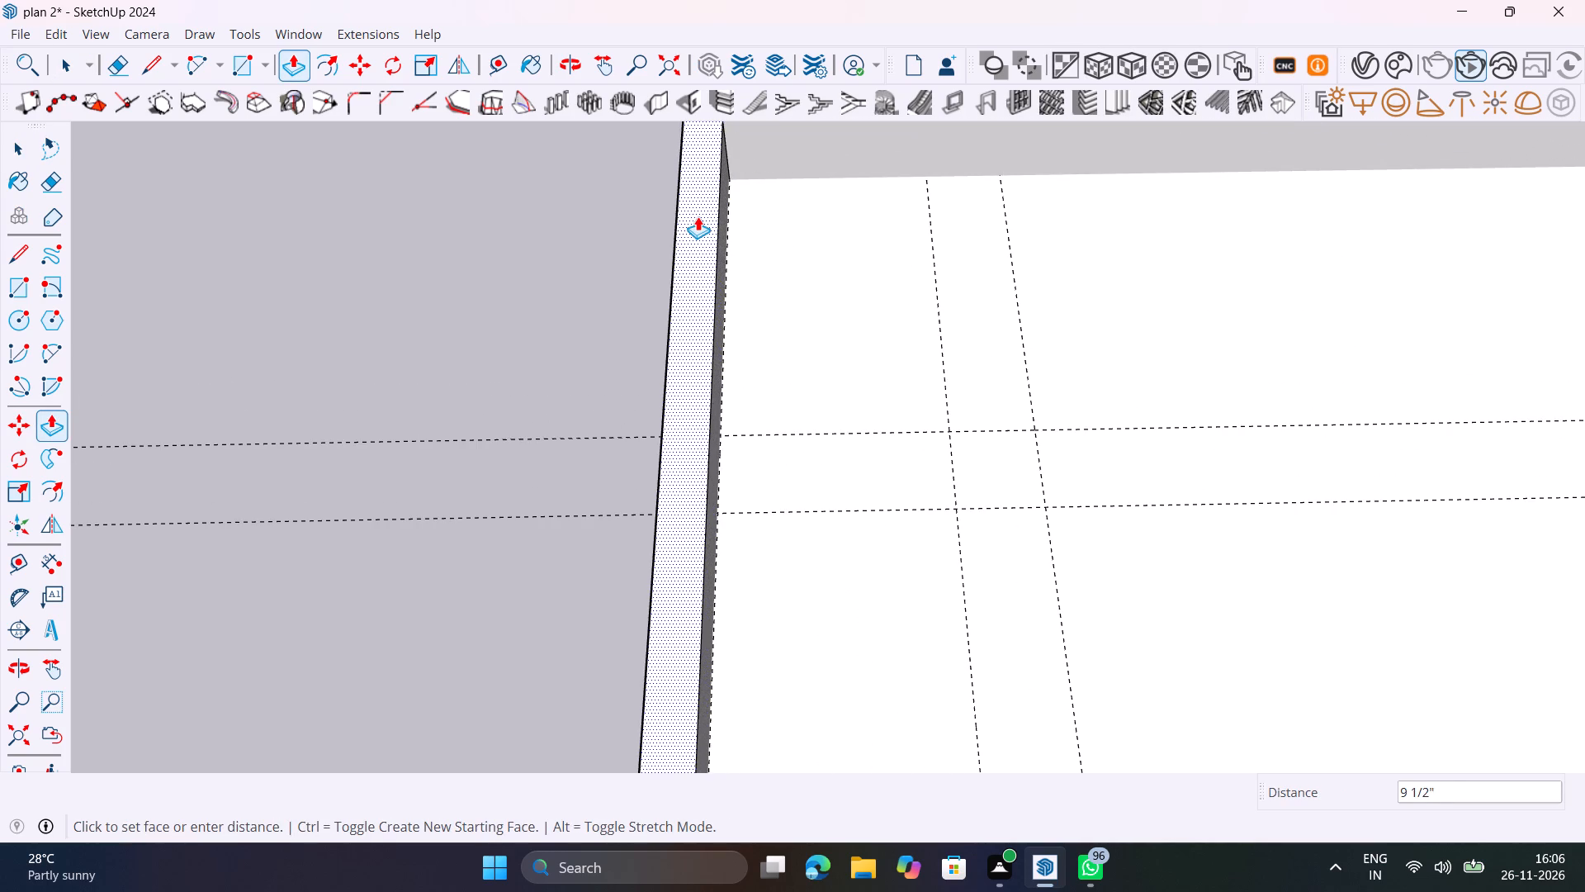
text(5')
key(Return)
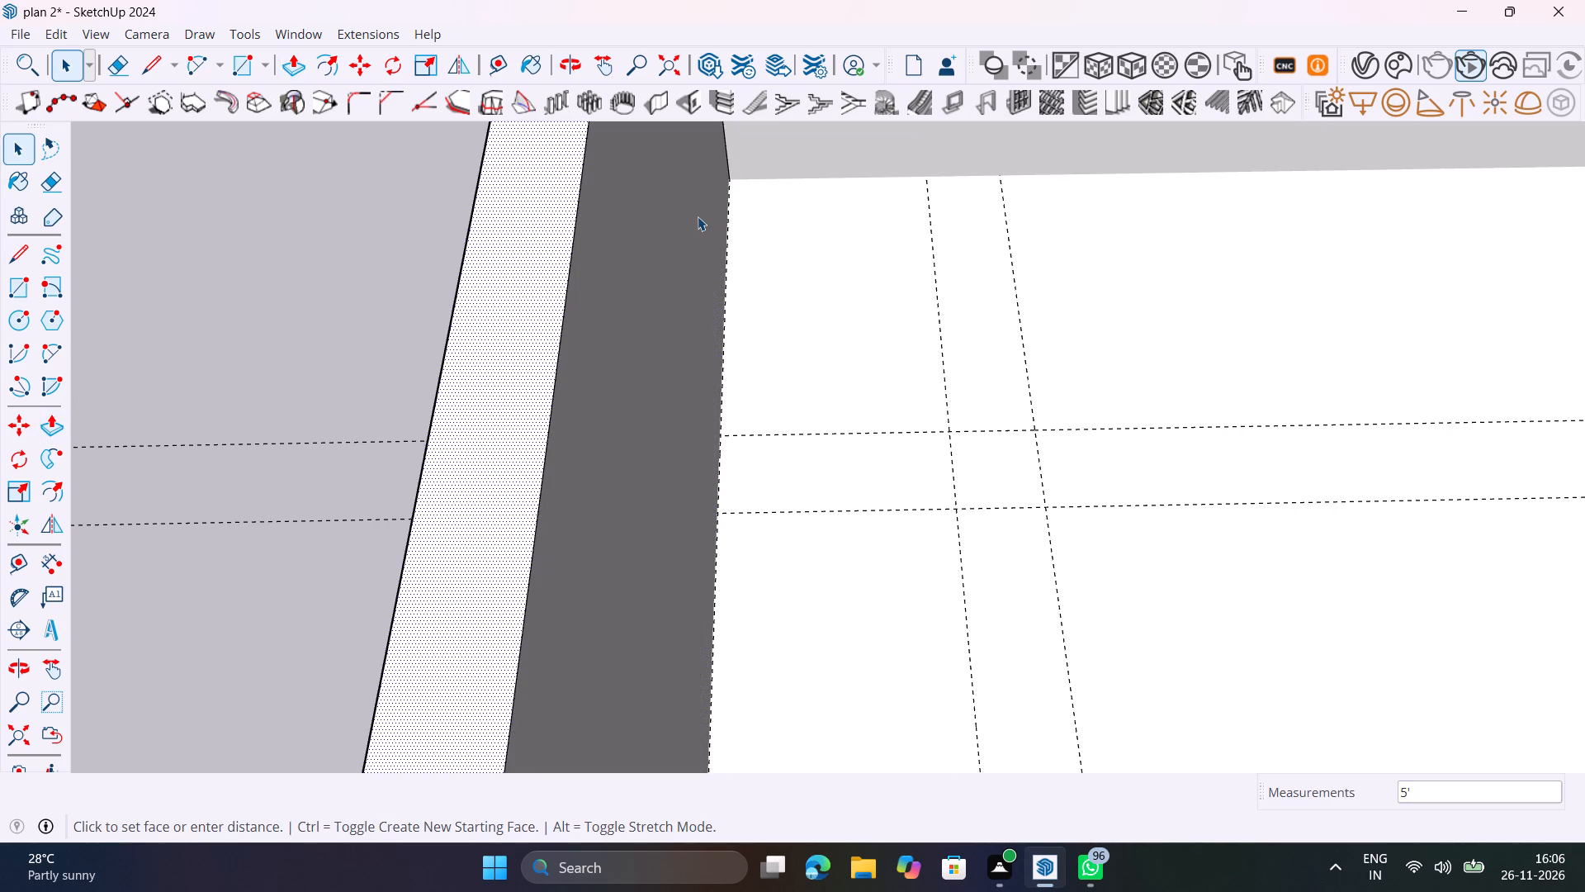
key(space)
scroll(698, 216, down, 9)
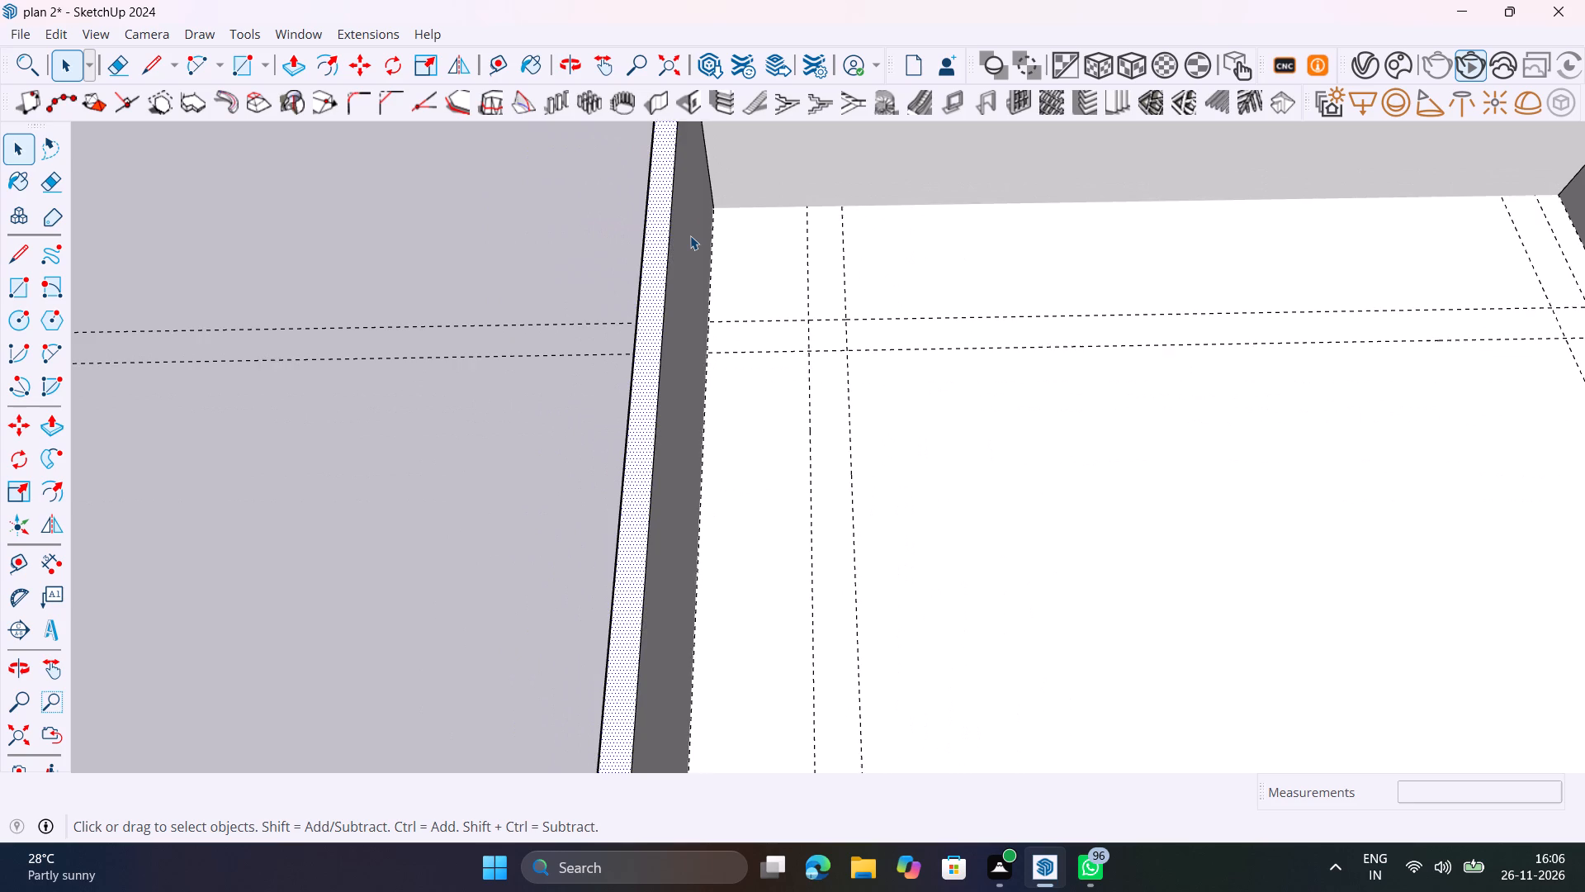
scroll(690, 235, down, 20)
scroll(690, 235, down, 7)
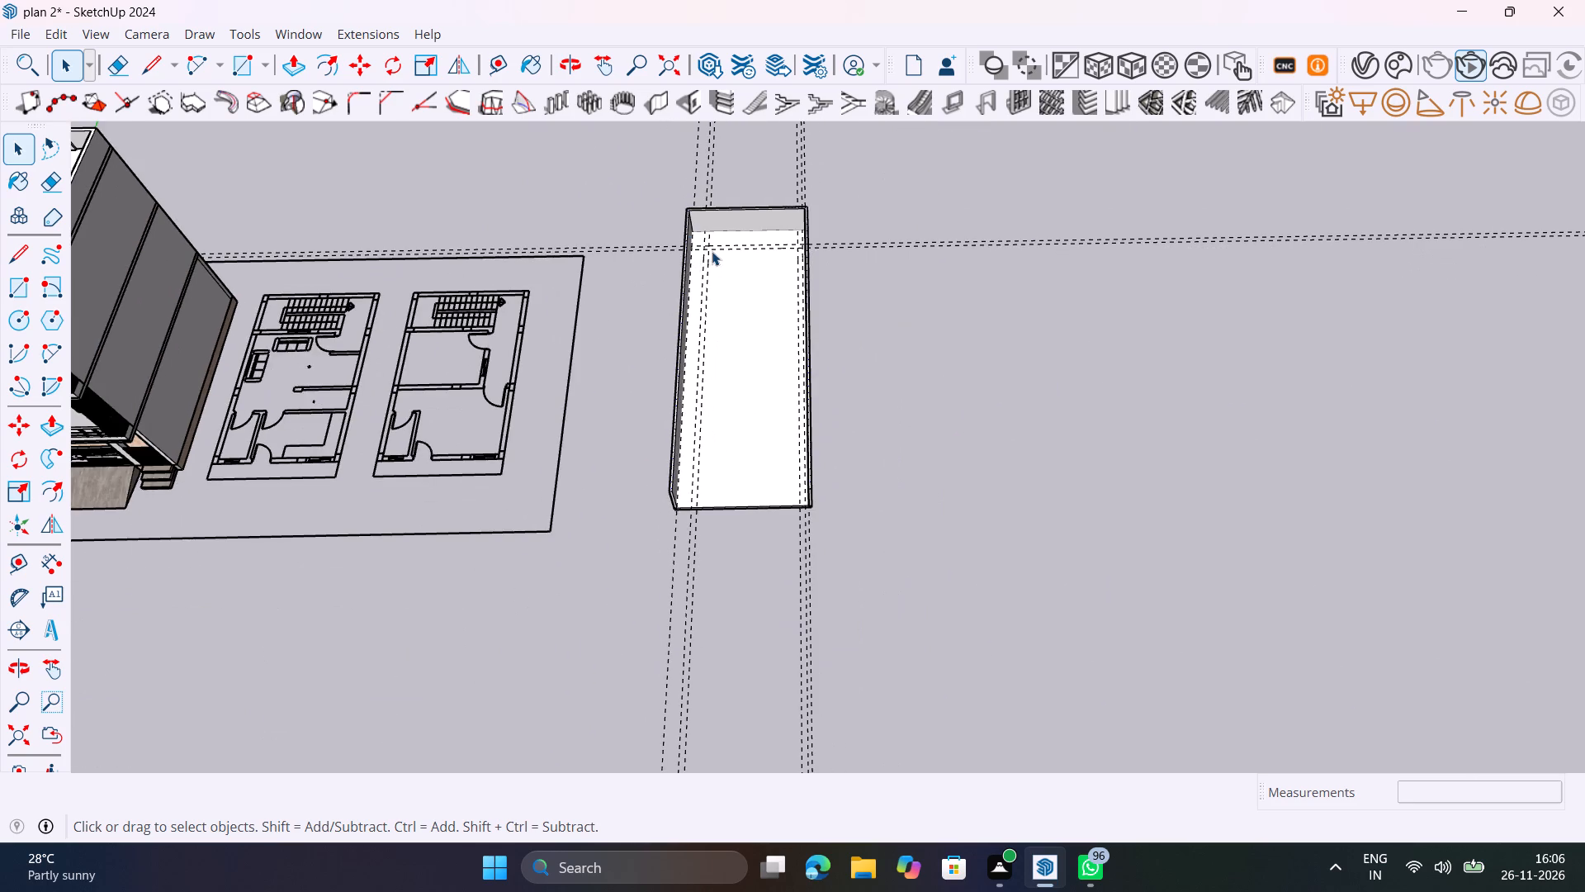
scroll(712, 251, up, 18)
shift+middle_drag(700, 249, 712, 264)
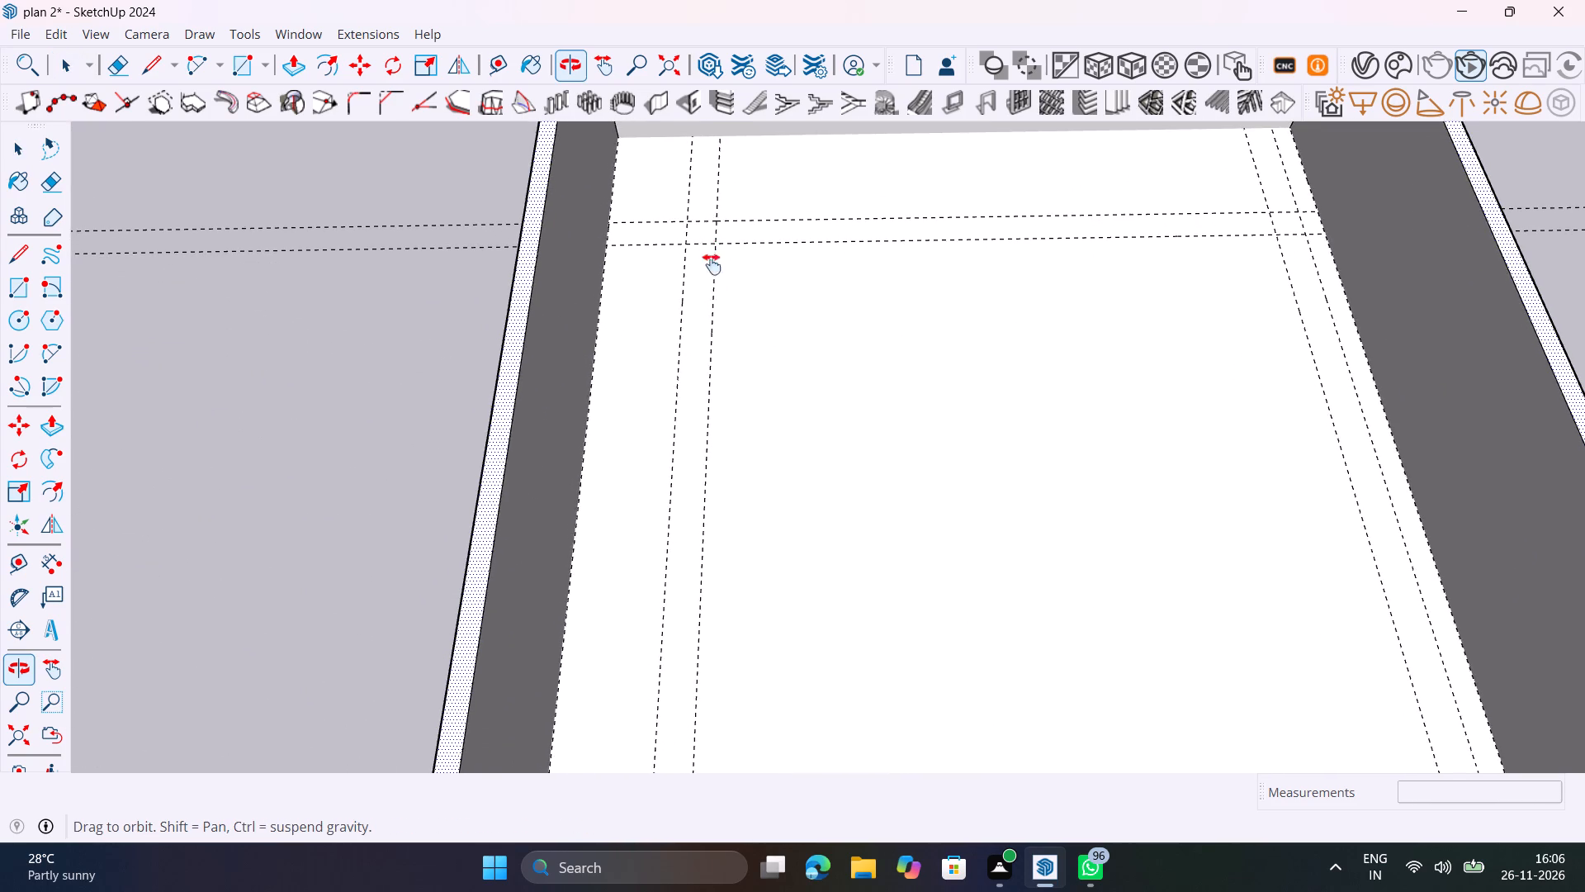
Draw a 15' 9" by 9" rectangle between the crossing guides near the rear of the slab for the inner rear wall.
shift+middle_drag(712, 264, 717, 491)
key(r)
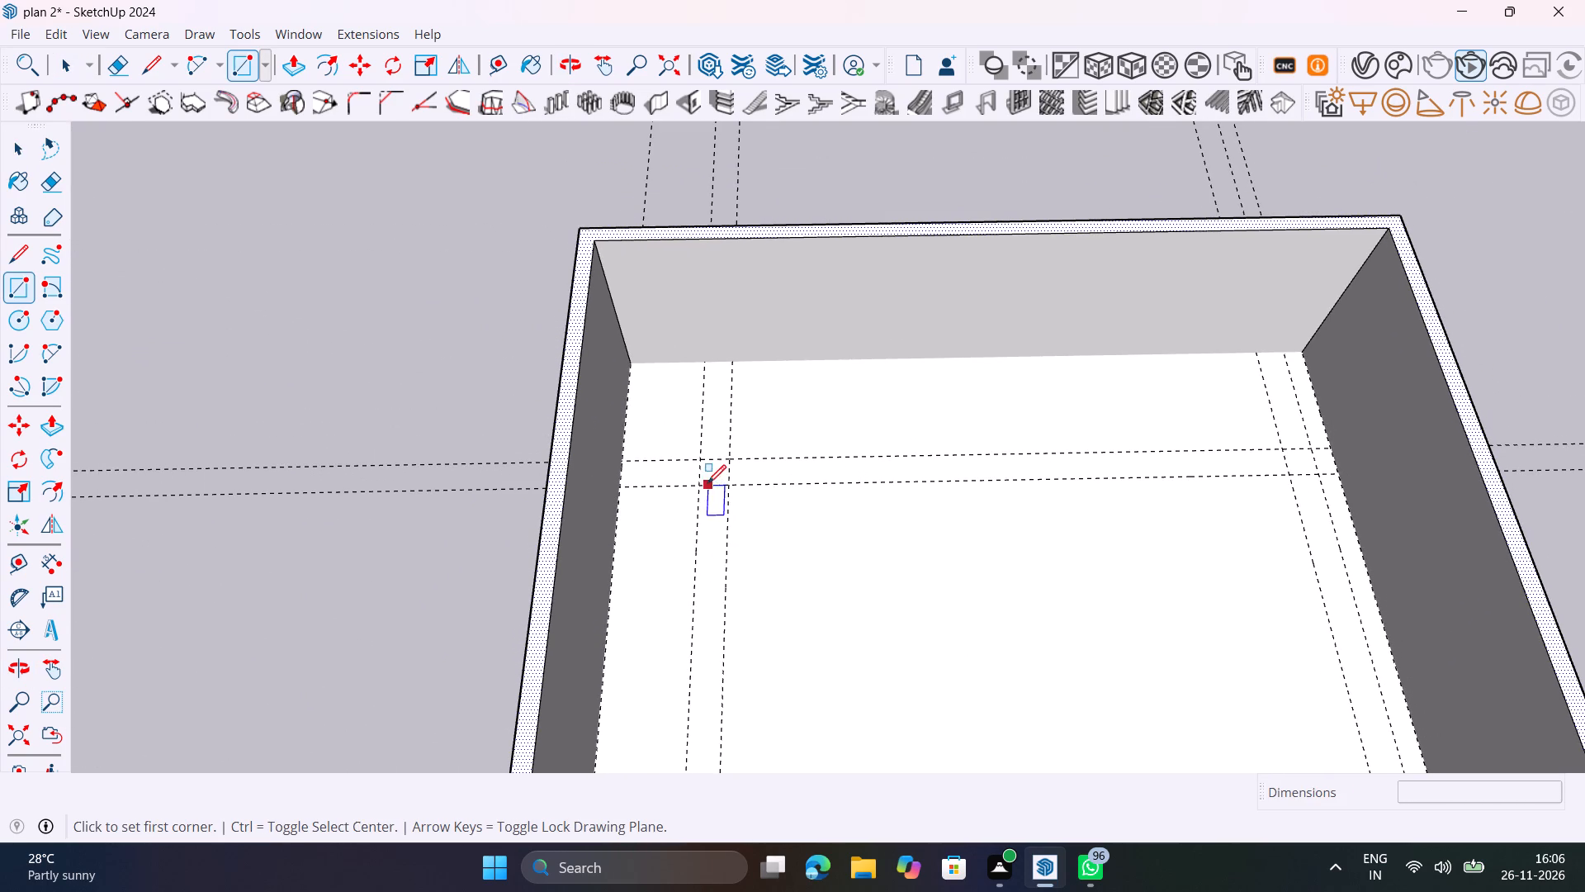
click(695, 460)
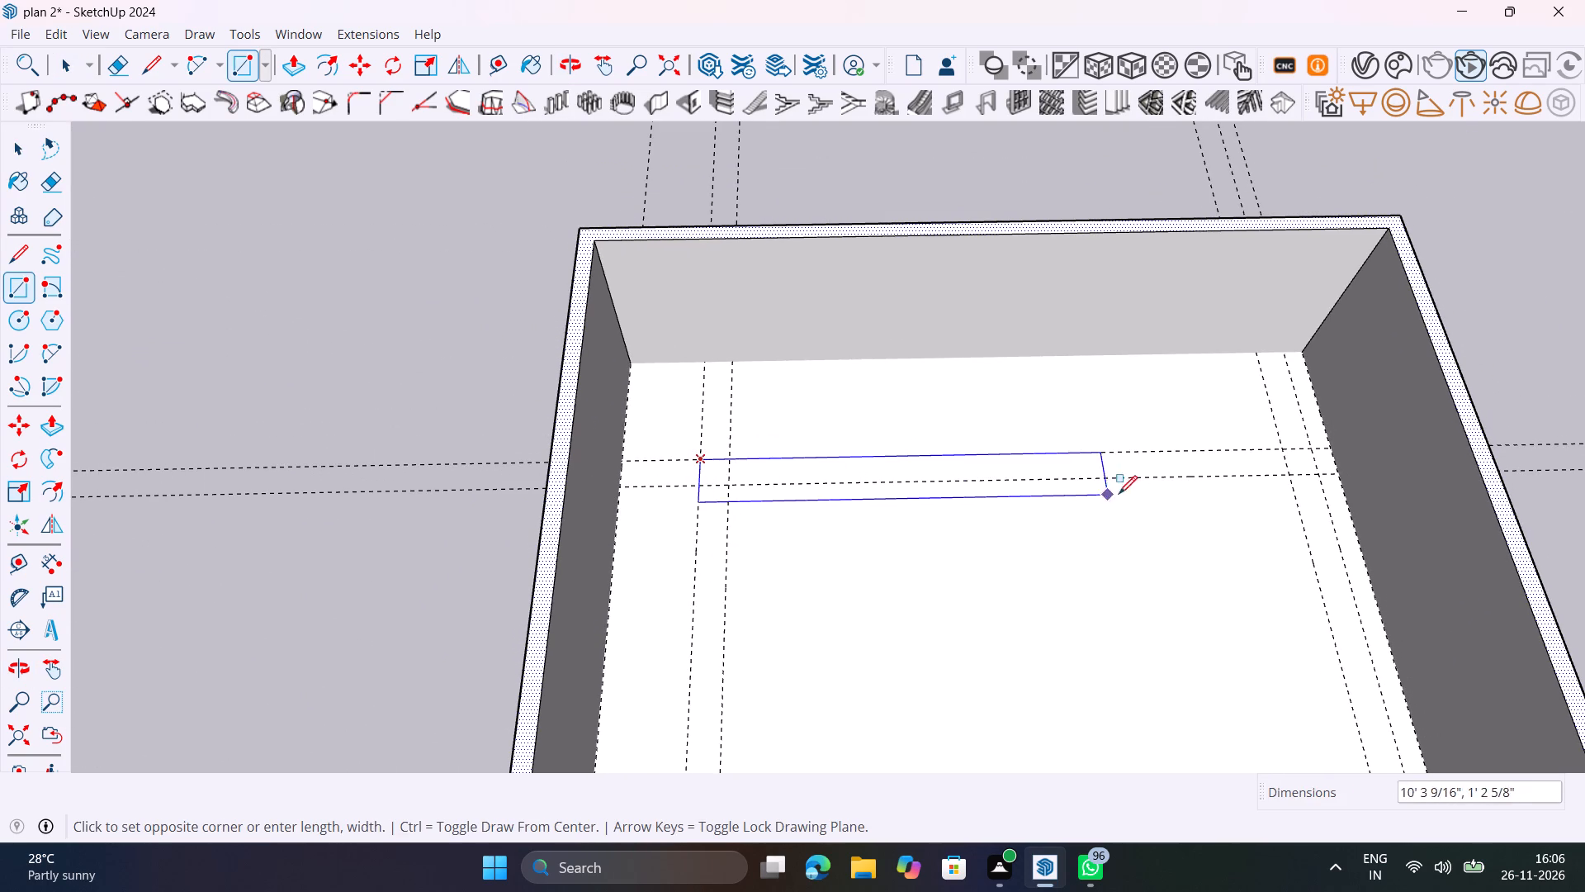
click(1317, 478)
key(space)
Extrude the inner rear wall strip upward 10'.
click(1182, 468)
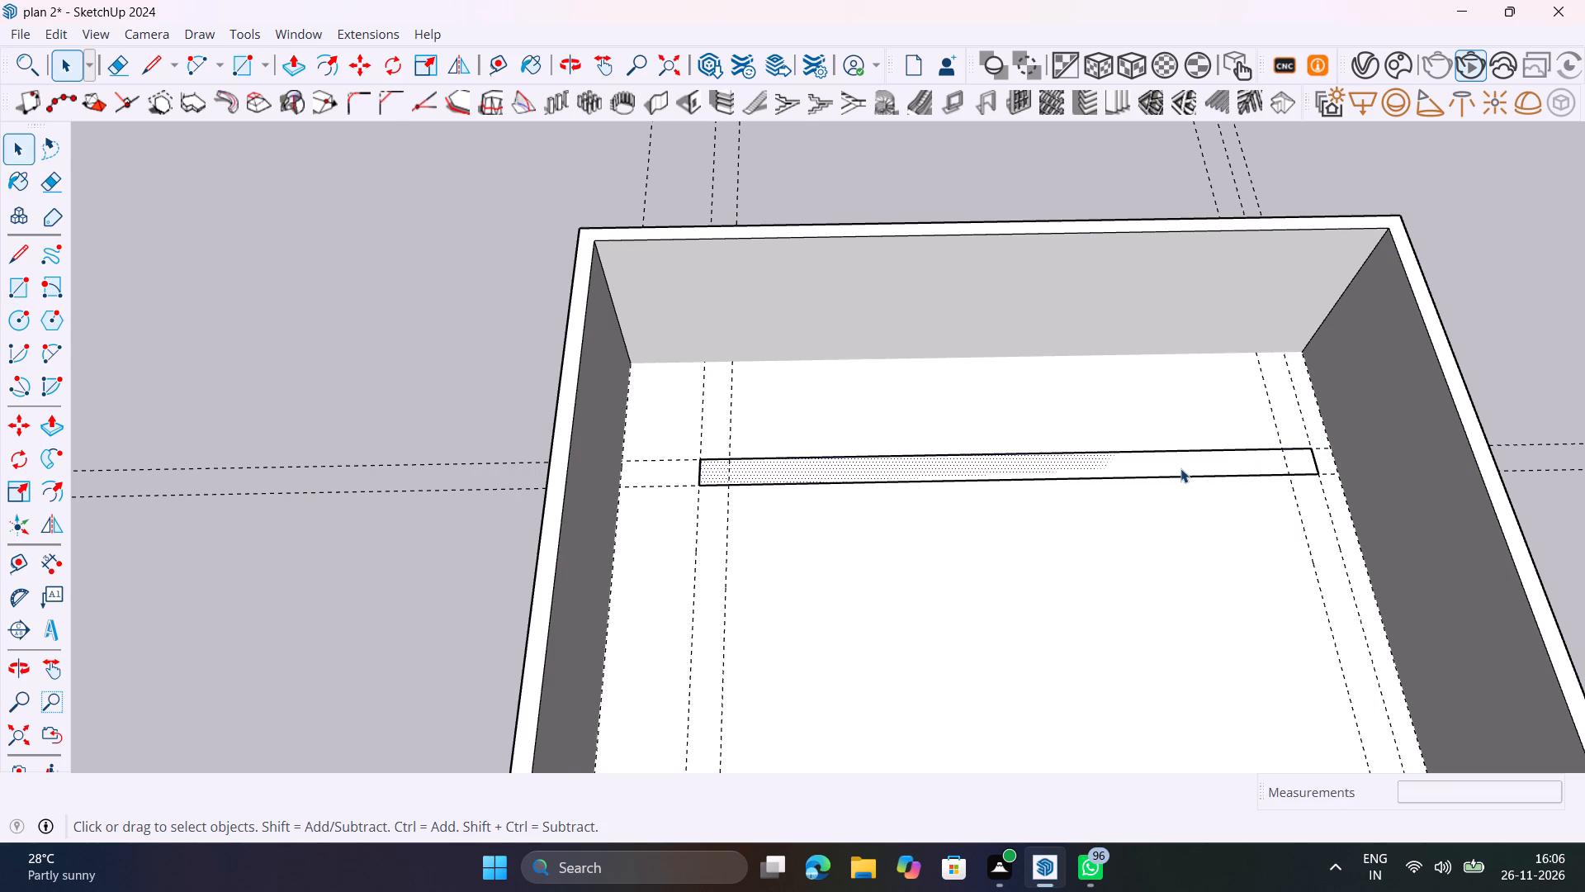
key(p)
double_click(1180, 468)
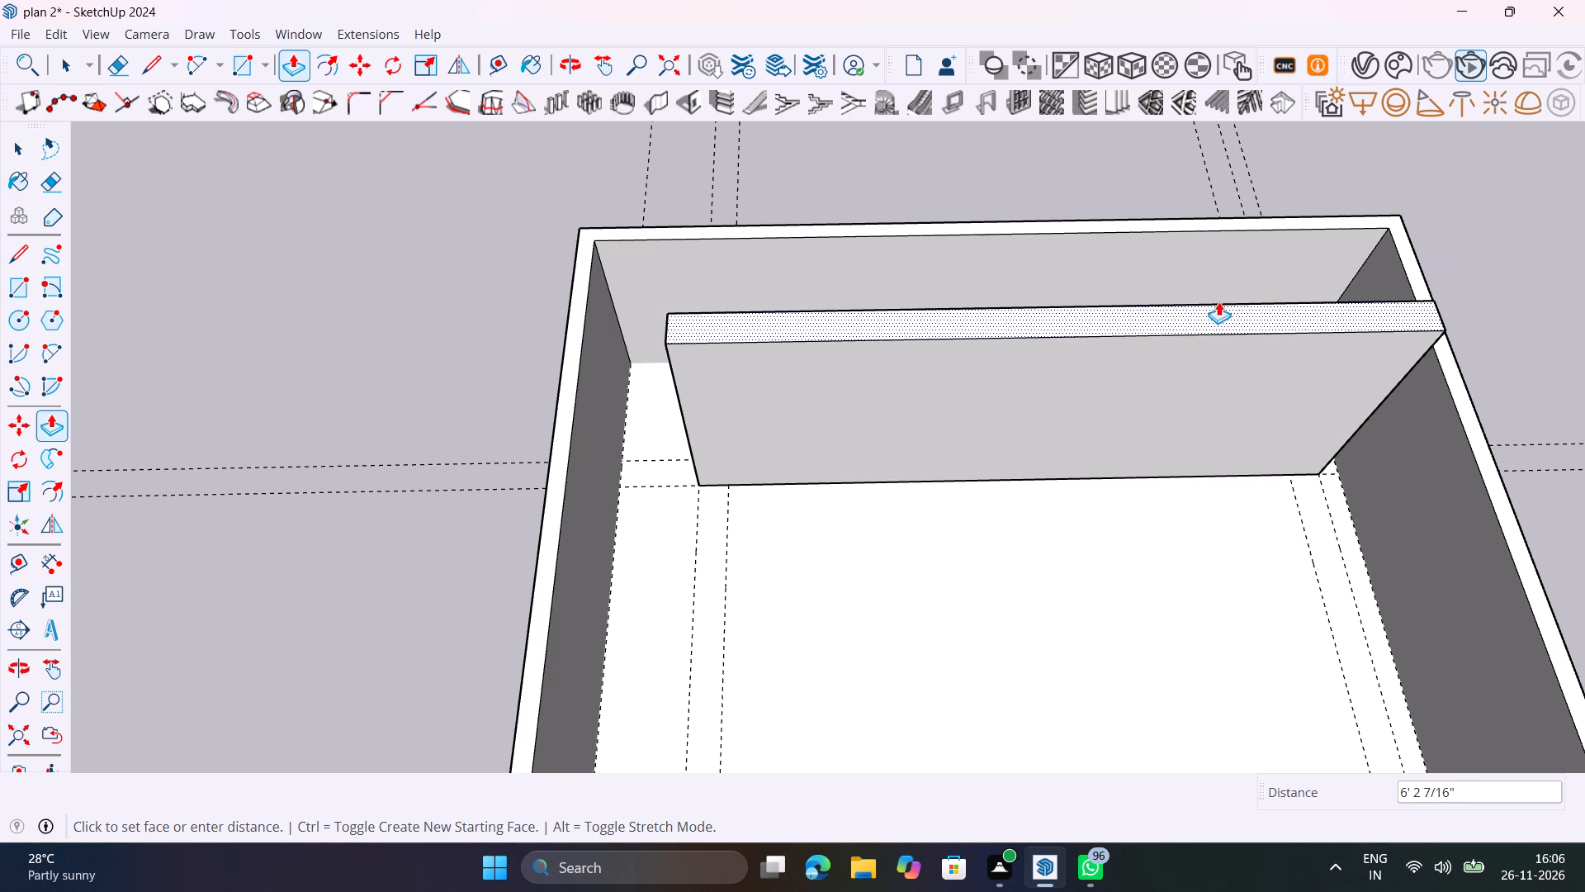
text(10')
key(Return)
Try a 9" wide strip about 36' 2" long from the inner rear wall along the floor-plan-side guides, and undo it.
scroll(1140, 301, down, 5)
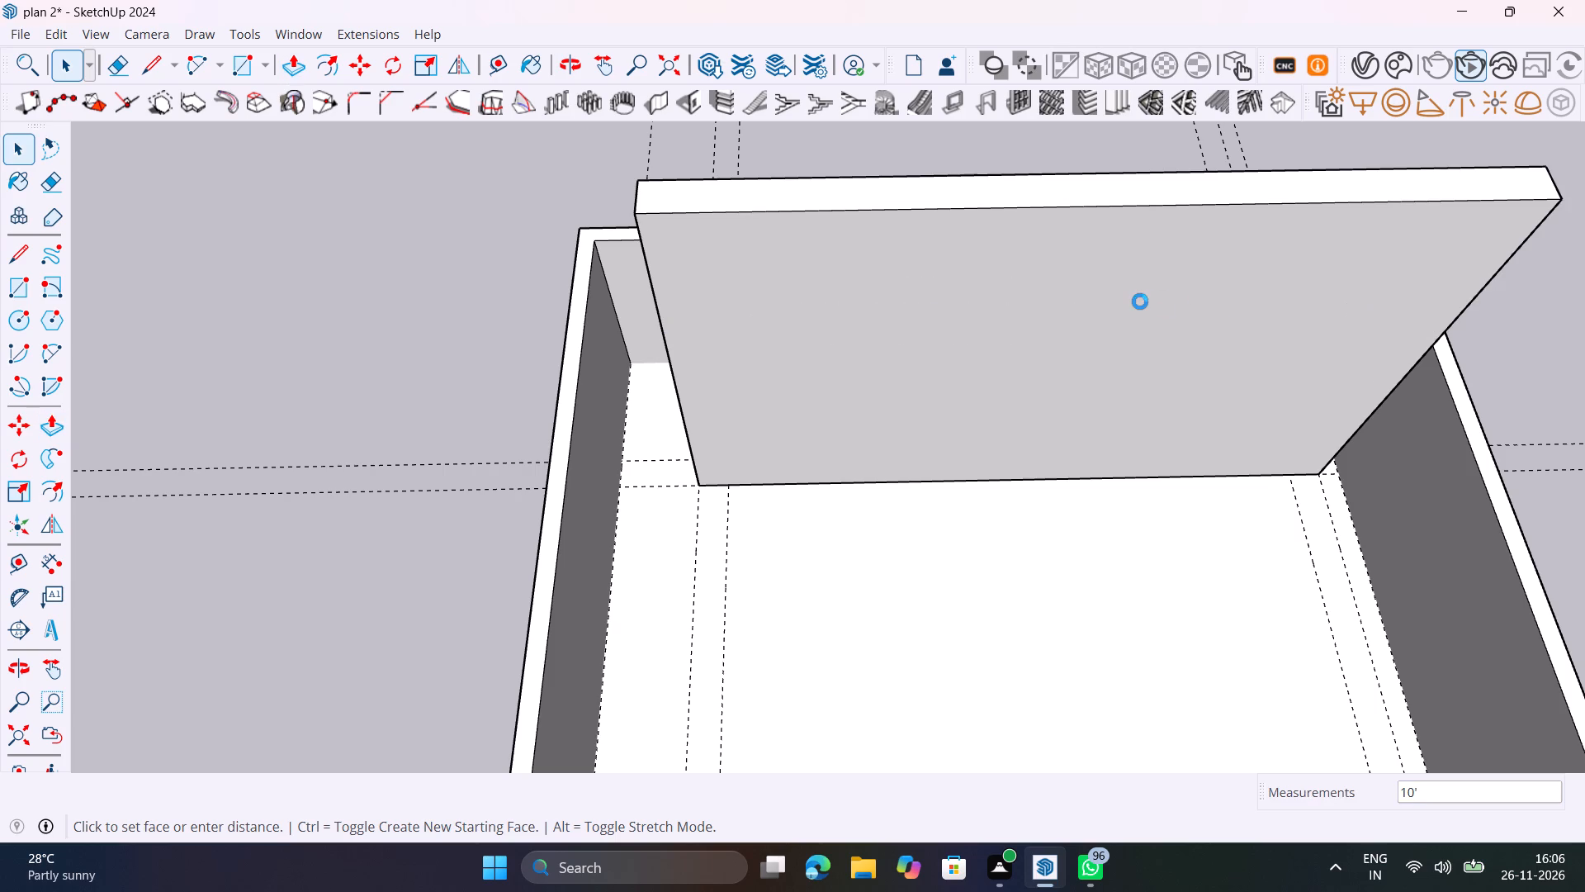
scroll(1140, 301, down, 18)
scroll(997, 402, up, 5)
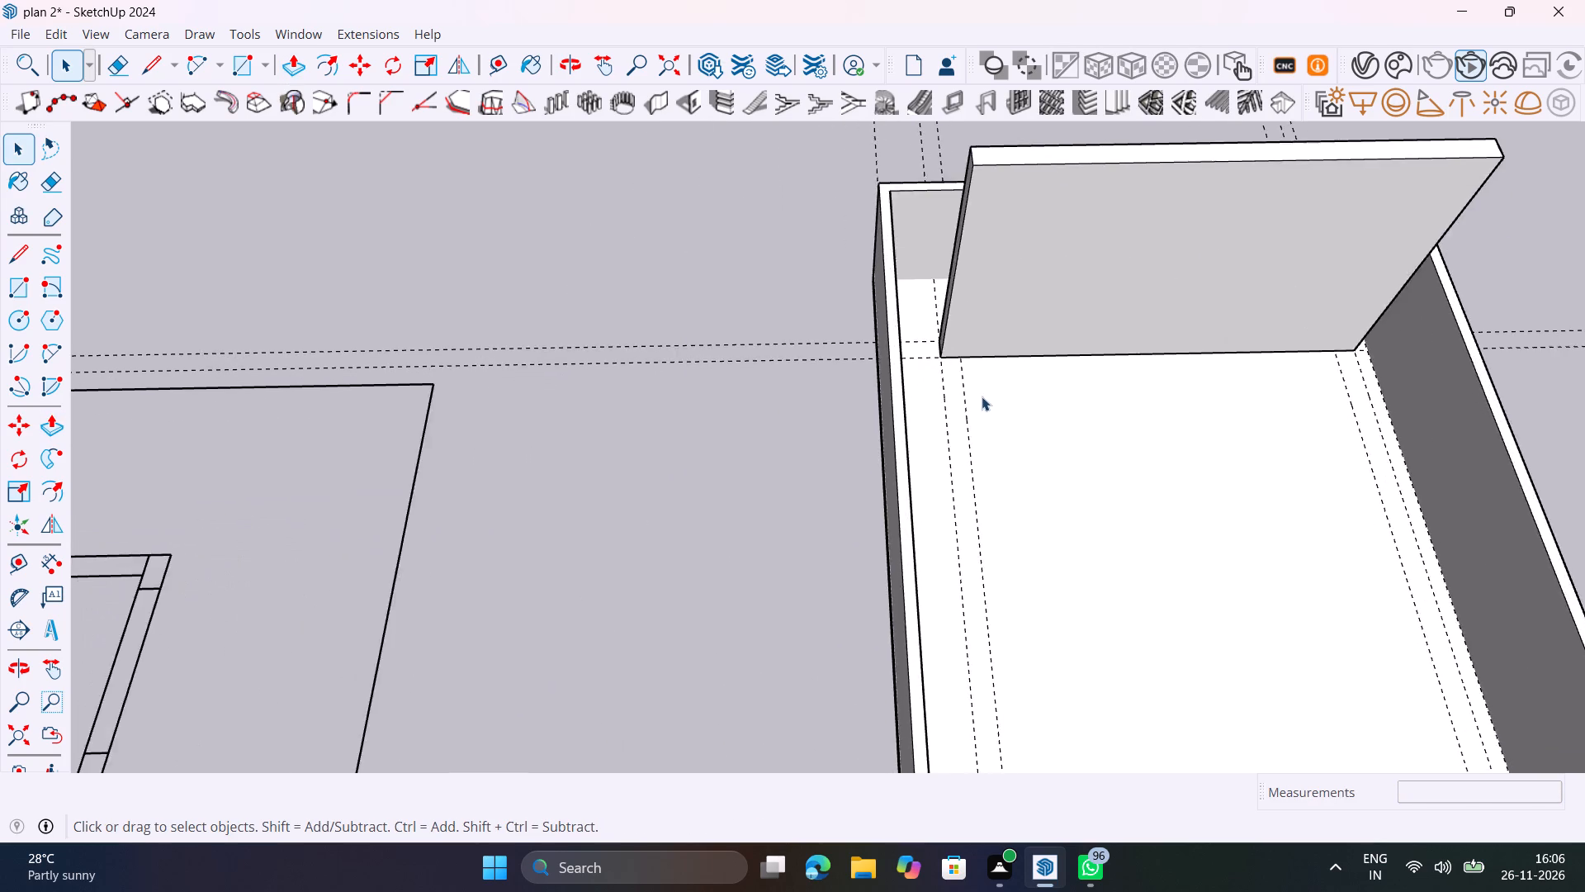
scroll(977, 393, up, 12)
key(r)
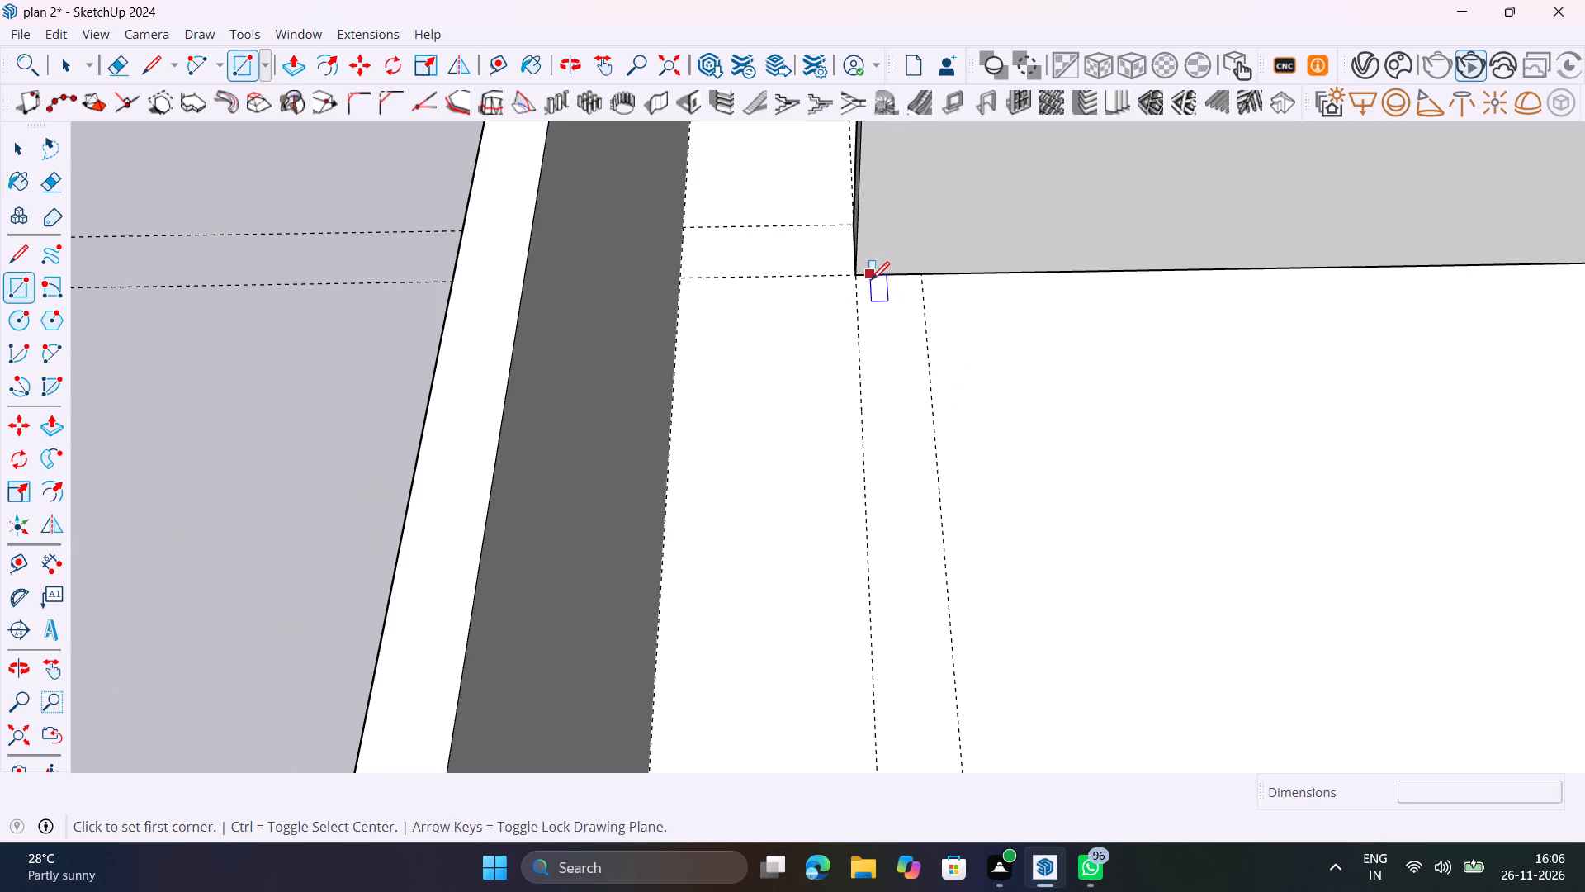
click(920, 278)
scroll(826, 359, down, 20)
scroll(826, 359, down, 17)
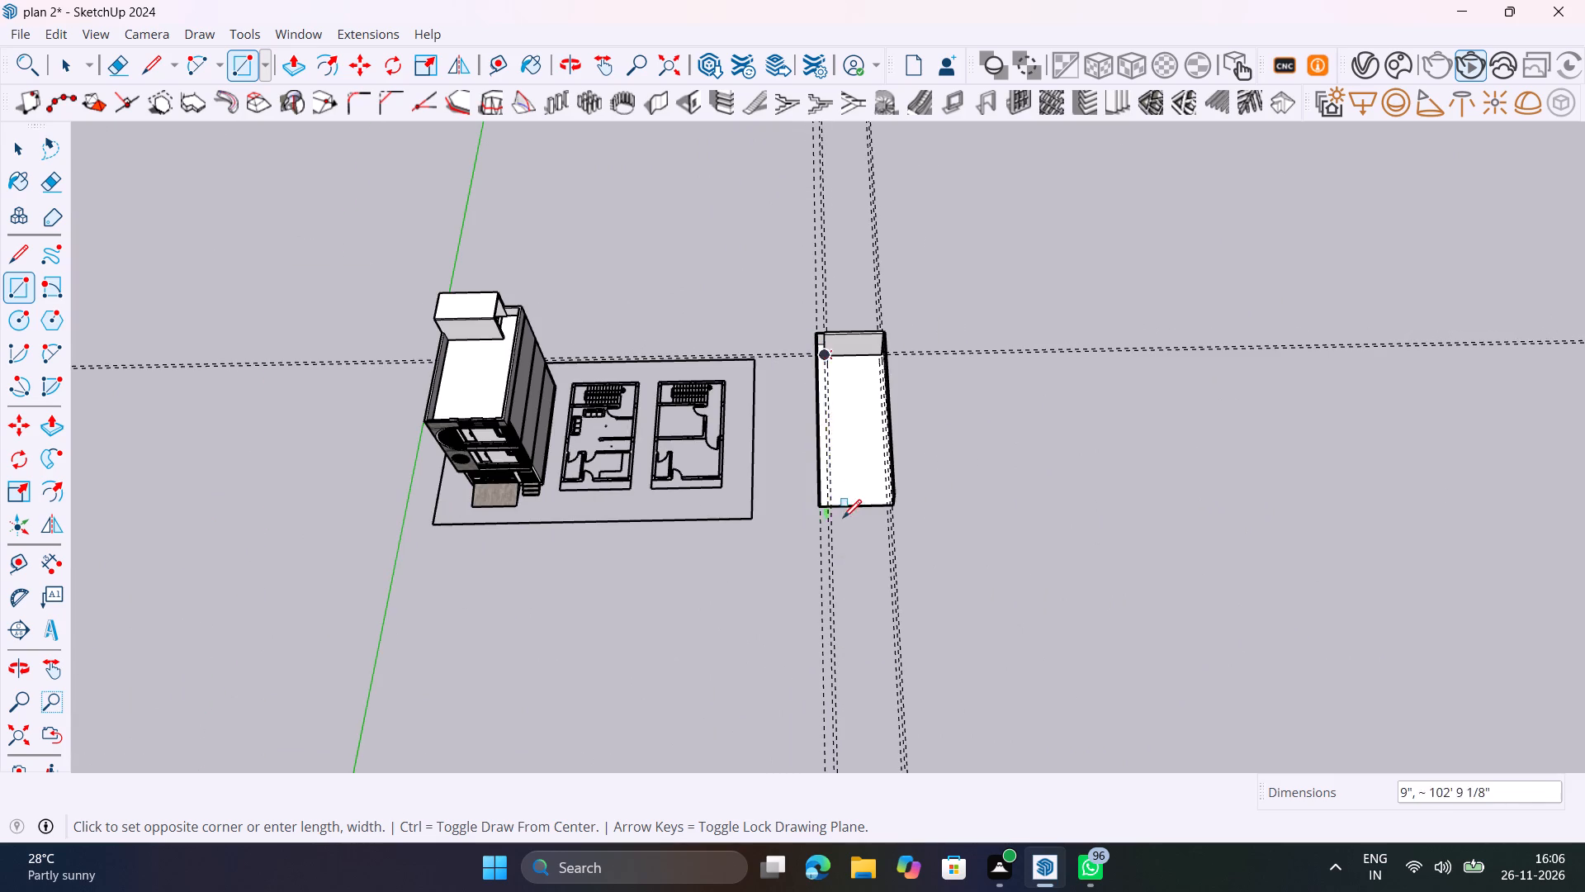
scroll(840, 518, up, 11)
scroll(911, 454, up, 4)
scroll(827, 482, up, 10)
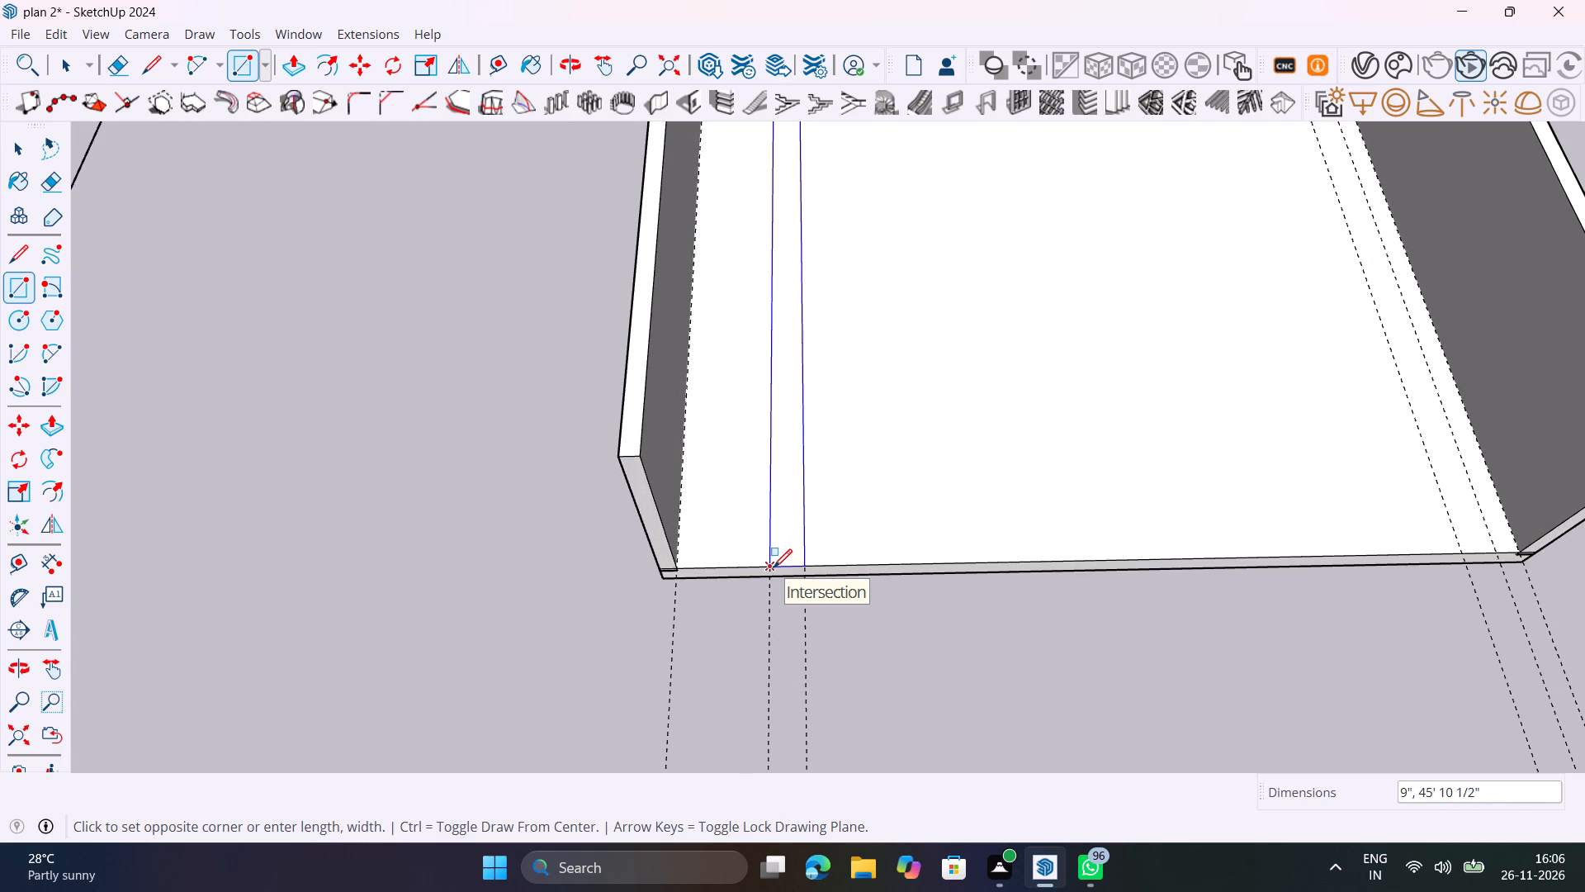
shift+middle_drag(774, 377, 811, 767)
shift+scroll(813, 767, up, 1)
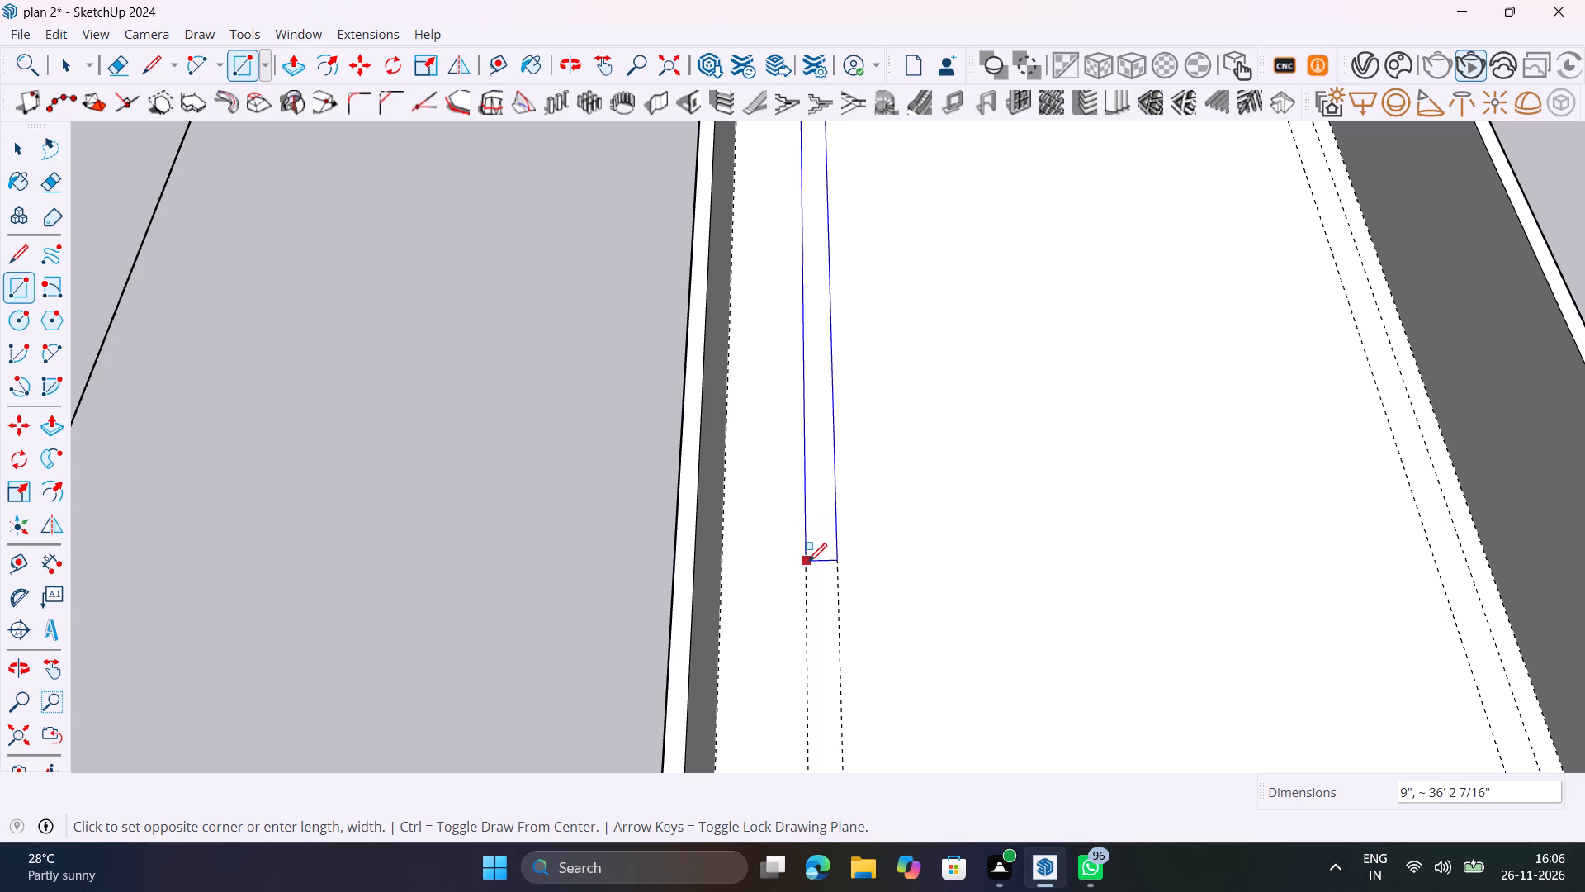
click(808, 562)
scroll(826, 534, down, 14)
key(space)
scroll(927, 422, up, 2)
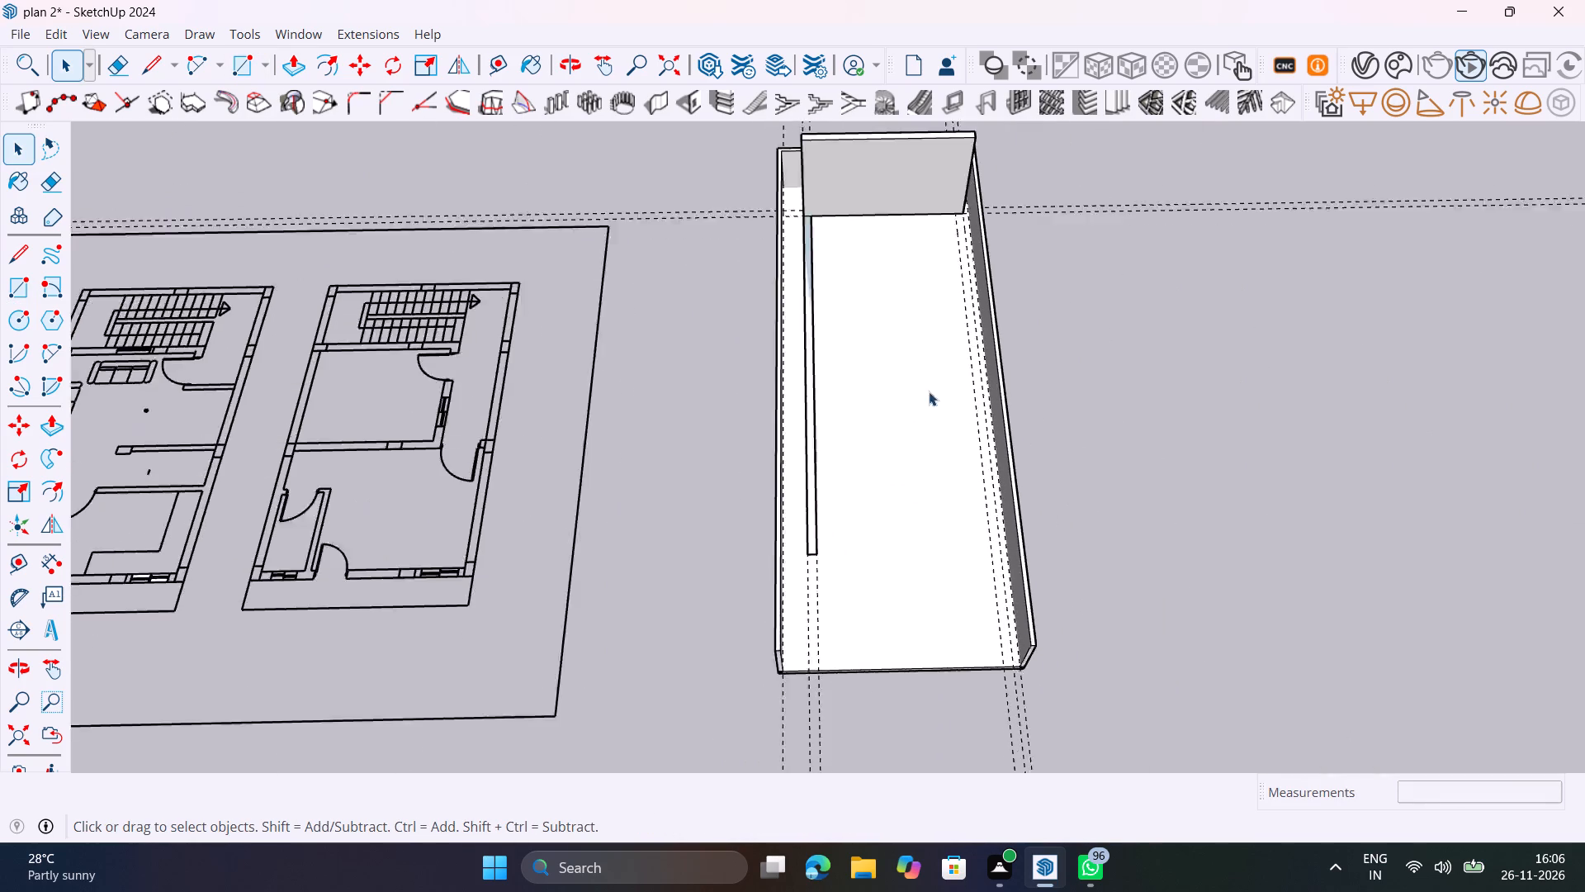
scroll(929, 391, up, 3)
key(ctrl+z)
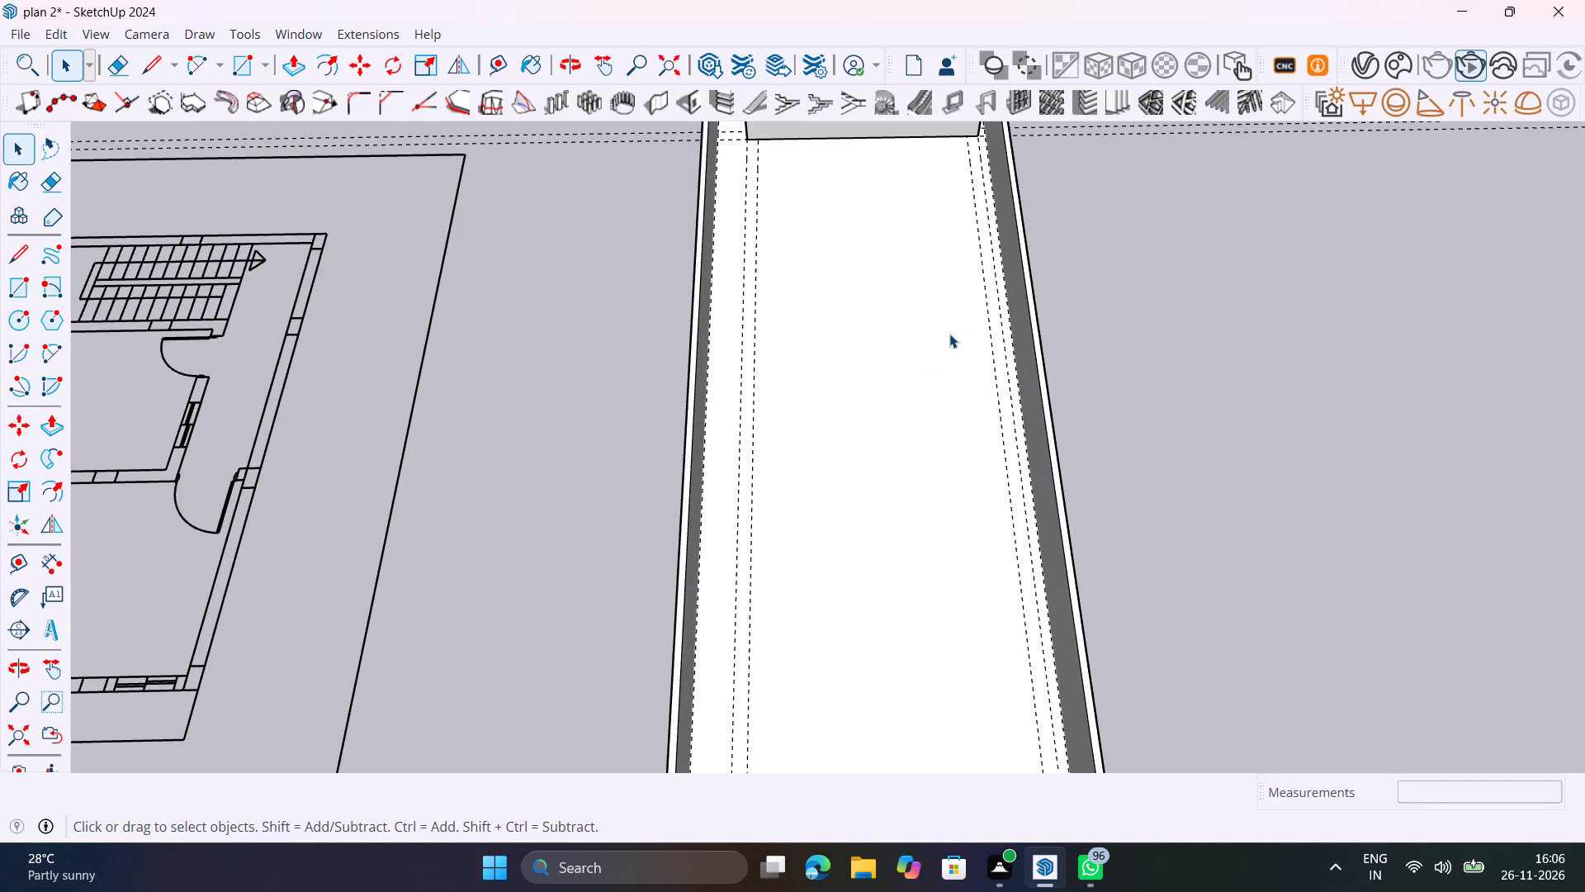
Place a guide 5' inside the slab's front edge and a second guide 9" farther inward from it.
scroll(949, 334, down, 5)
key(t)
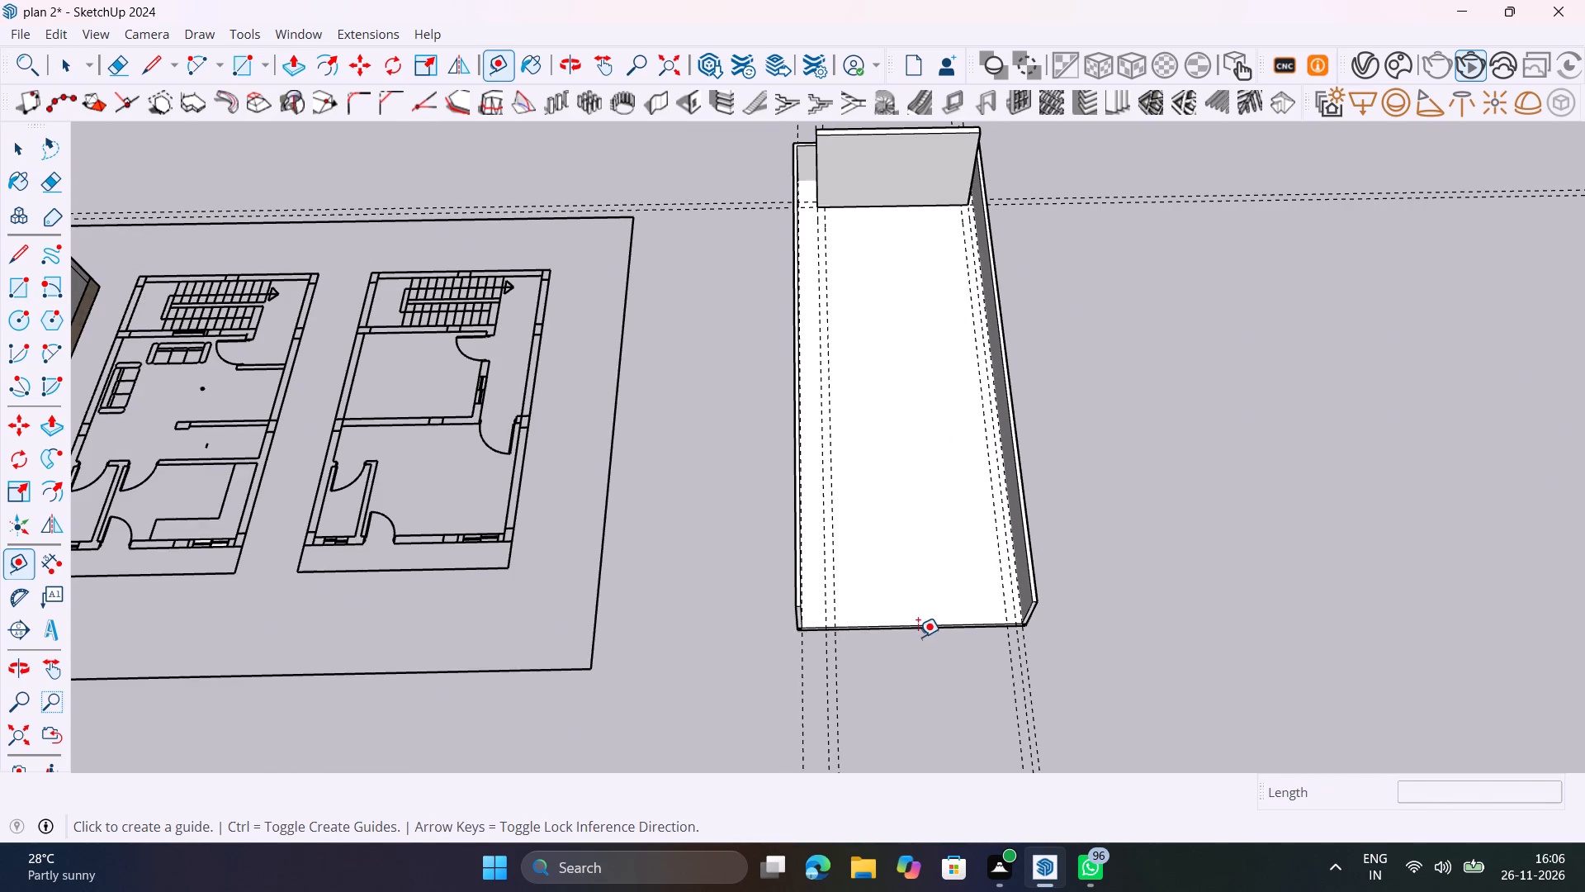
click(919, 624)
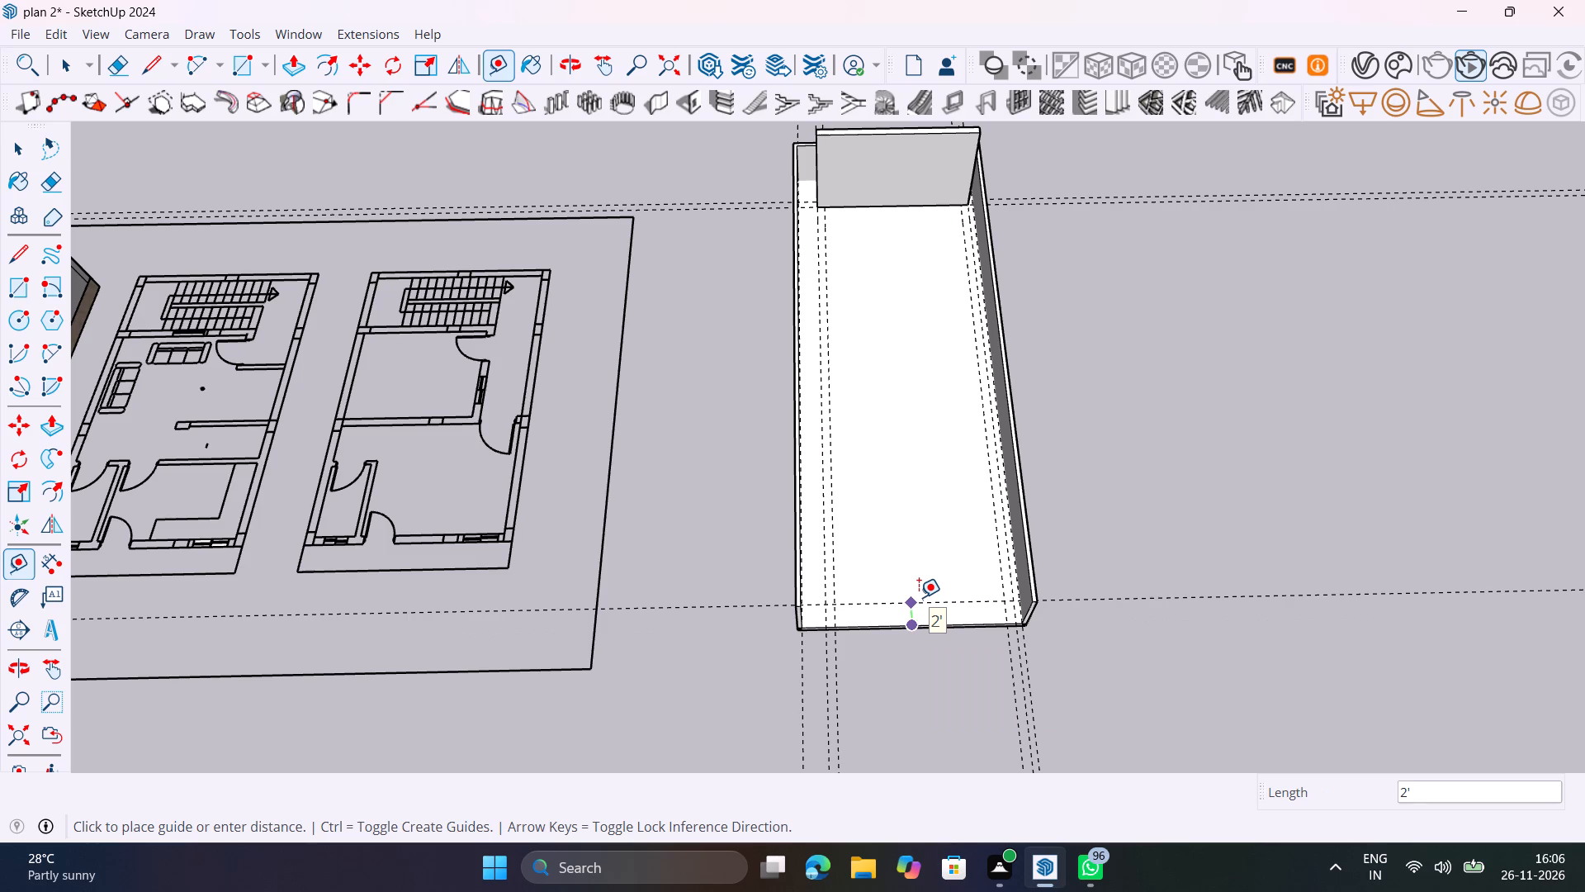
text(5')
key(Return)
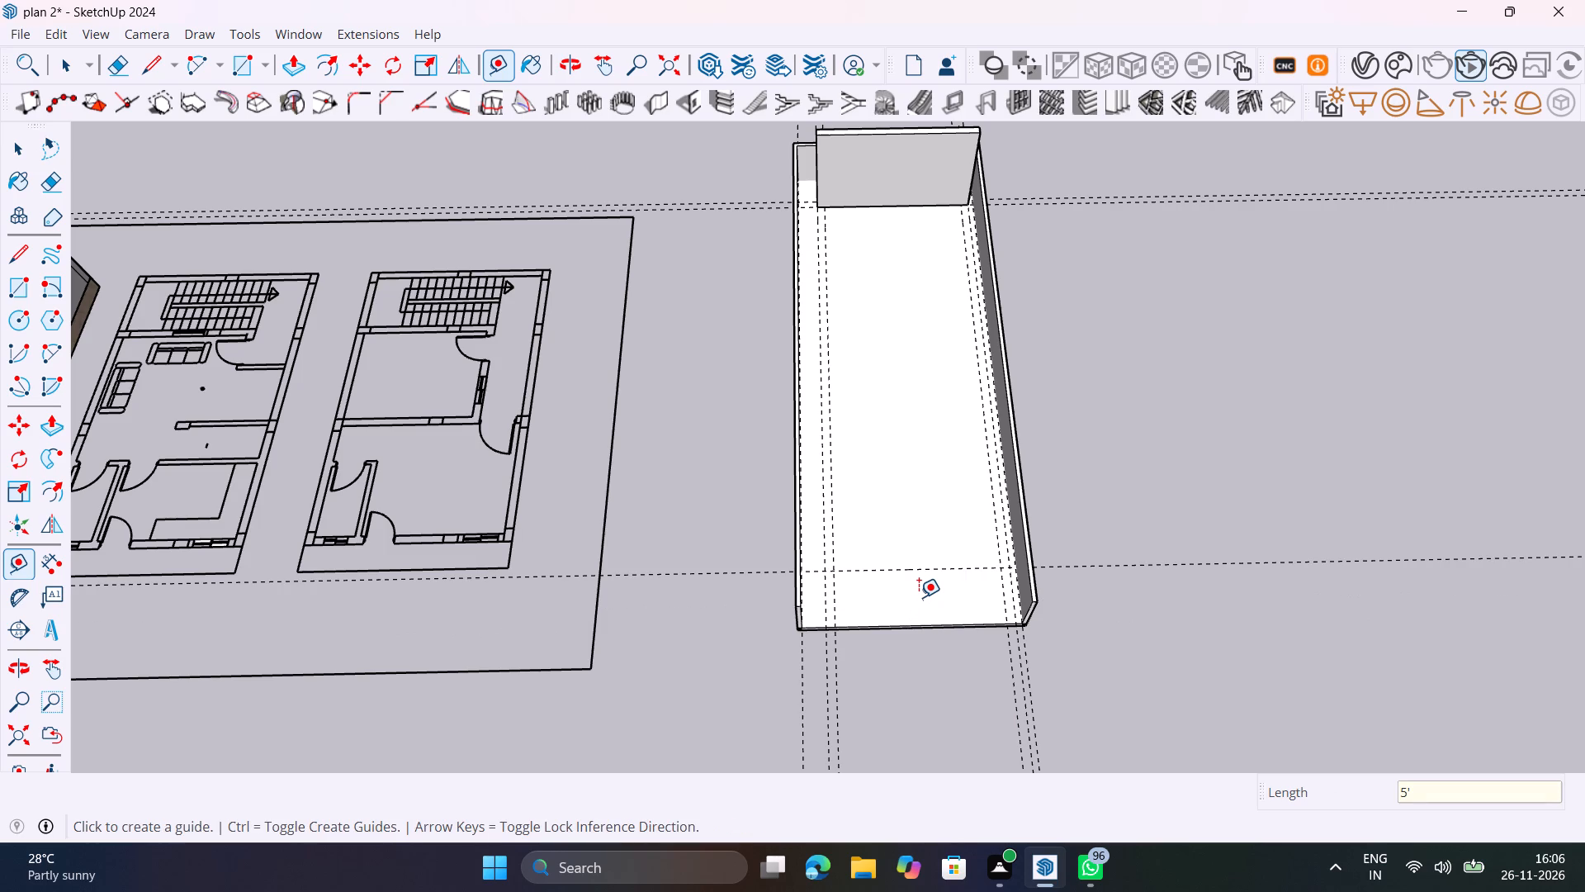
scroll(921, 597, up, 5)
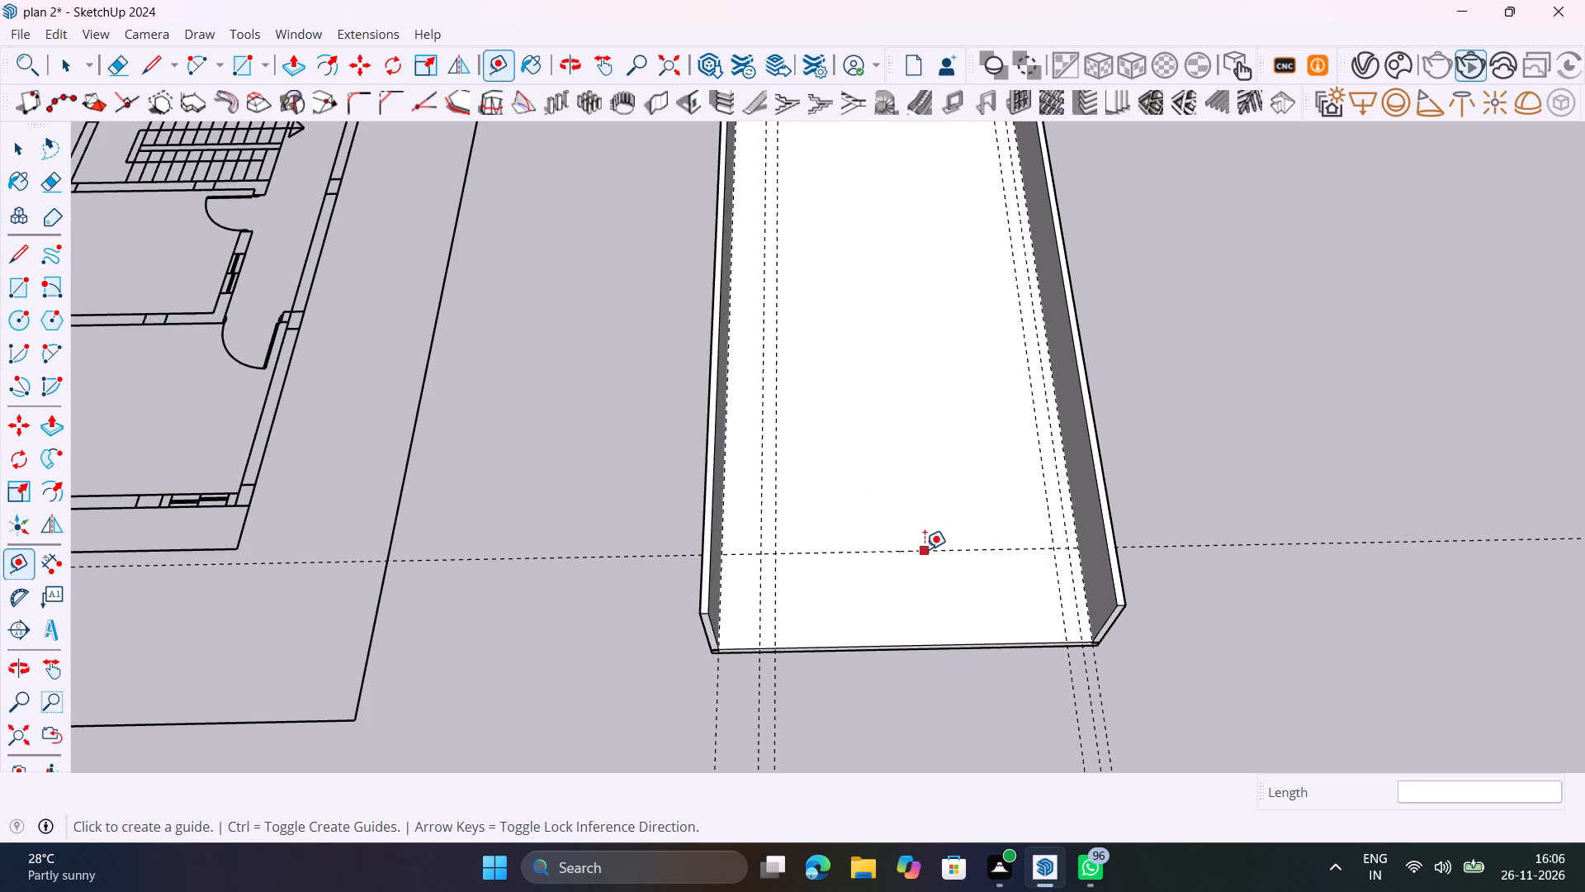
click(925, 550)
text(9")
key(Return)
scroll(914, 524, down, 5)
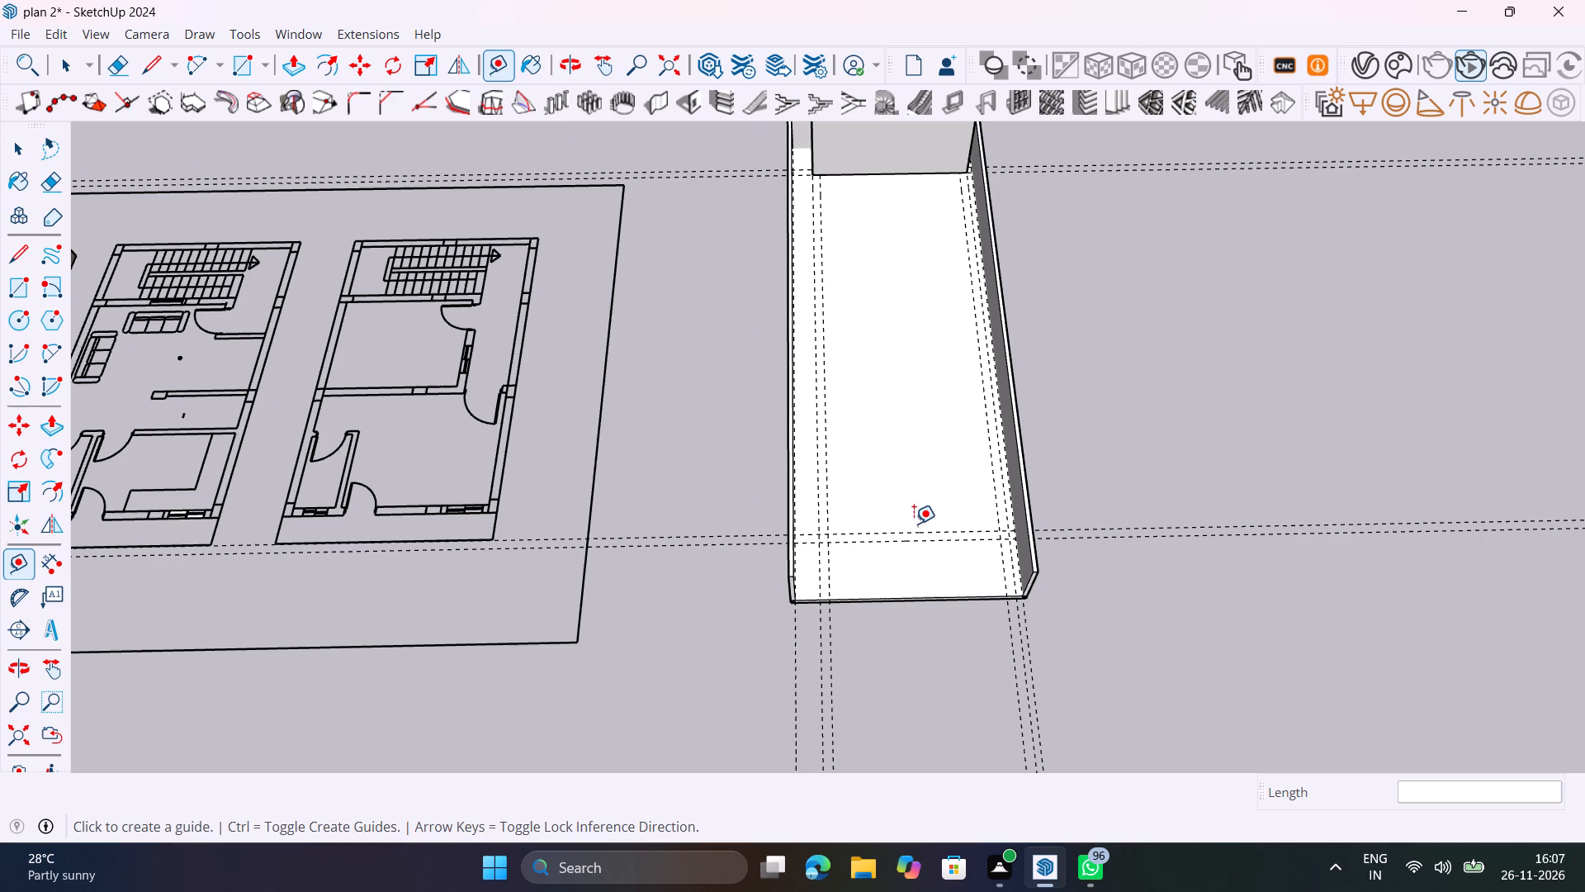
Draw a 9" by 40' 10 1/2" rectangle along the floor-plan-side guides, from the inner rear wall to the 5' front guide.
shift+middle_drag(989, 714, 1022, 827)
key(space)
scroll(867, 233, up, 4)
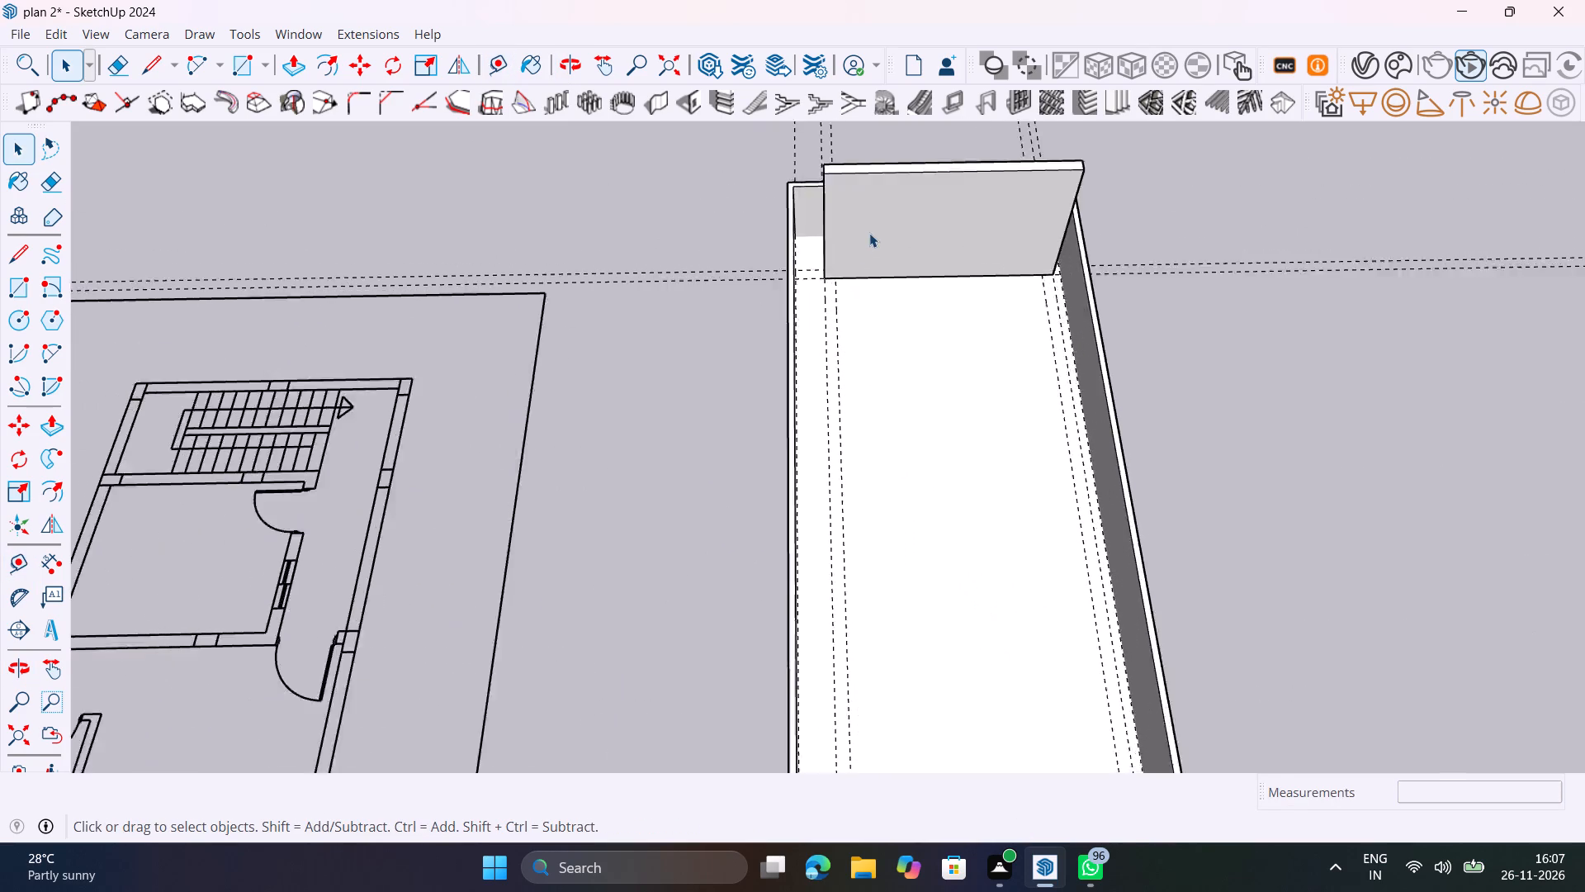
scroll(869, 233, up, 10)
scroll(845, 297, up, 5)
key(r)
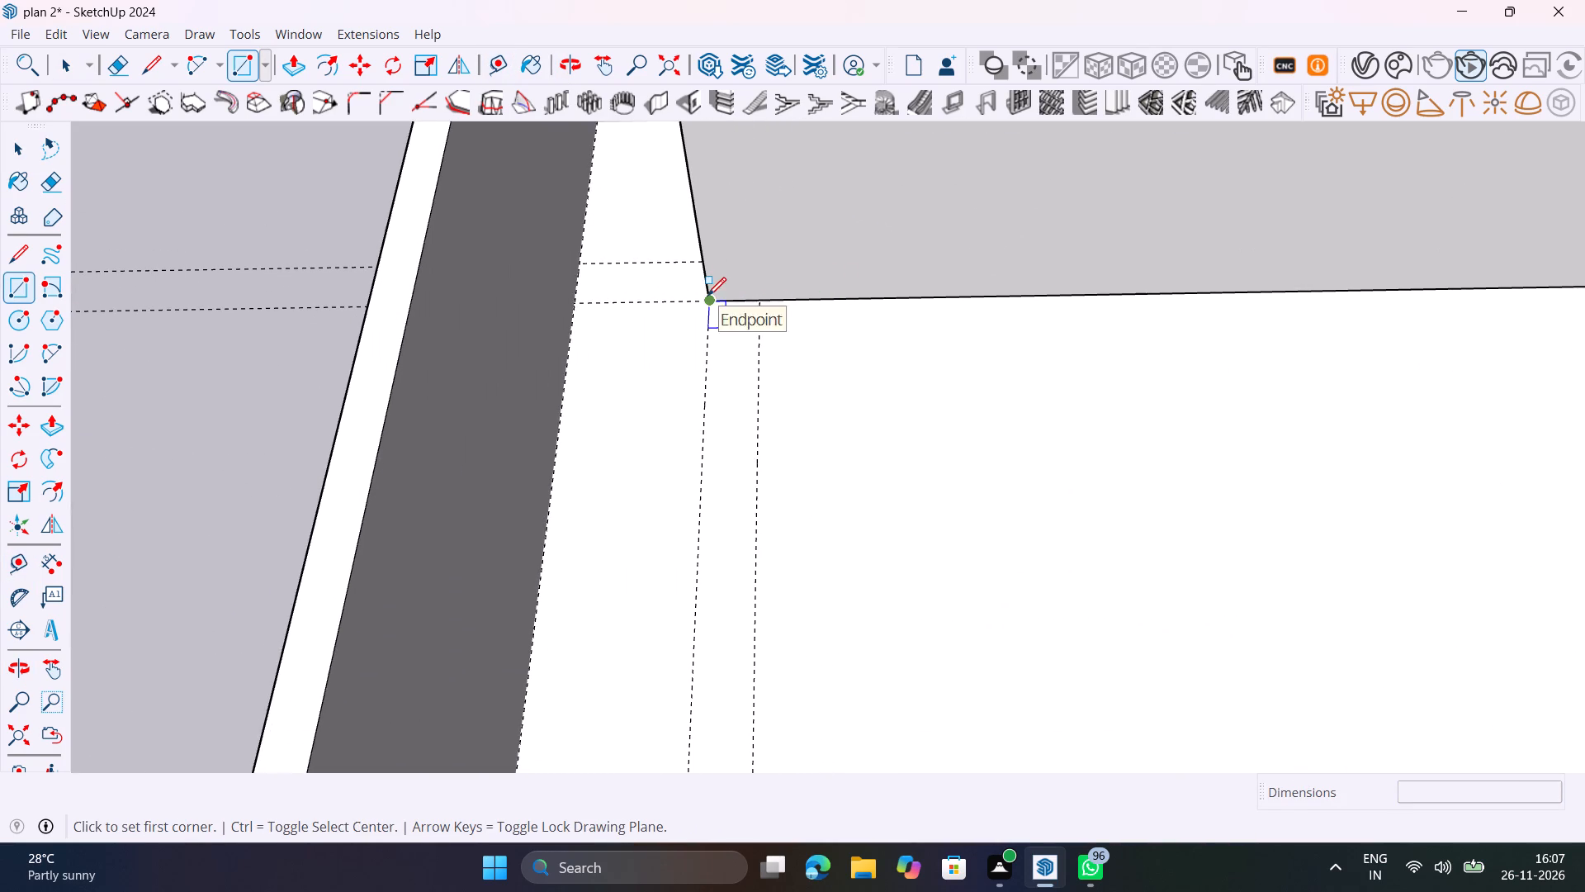
click(758, 301)
scroll(662, 391, down, 15)
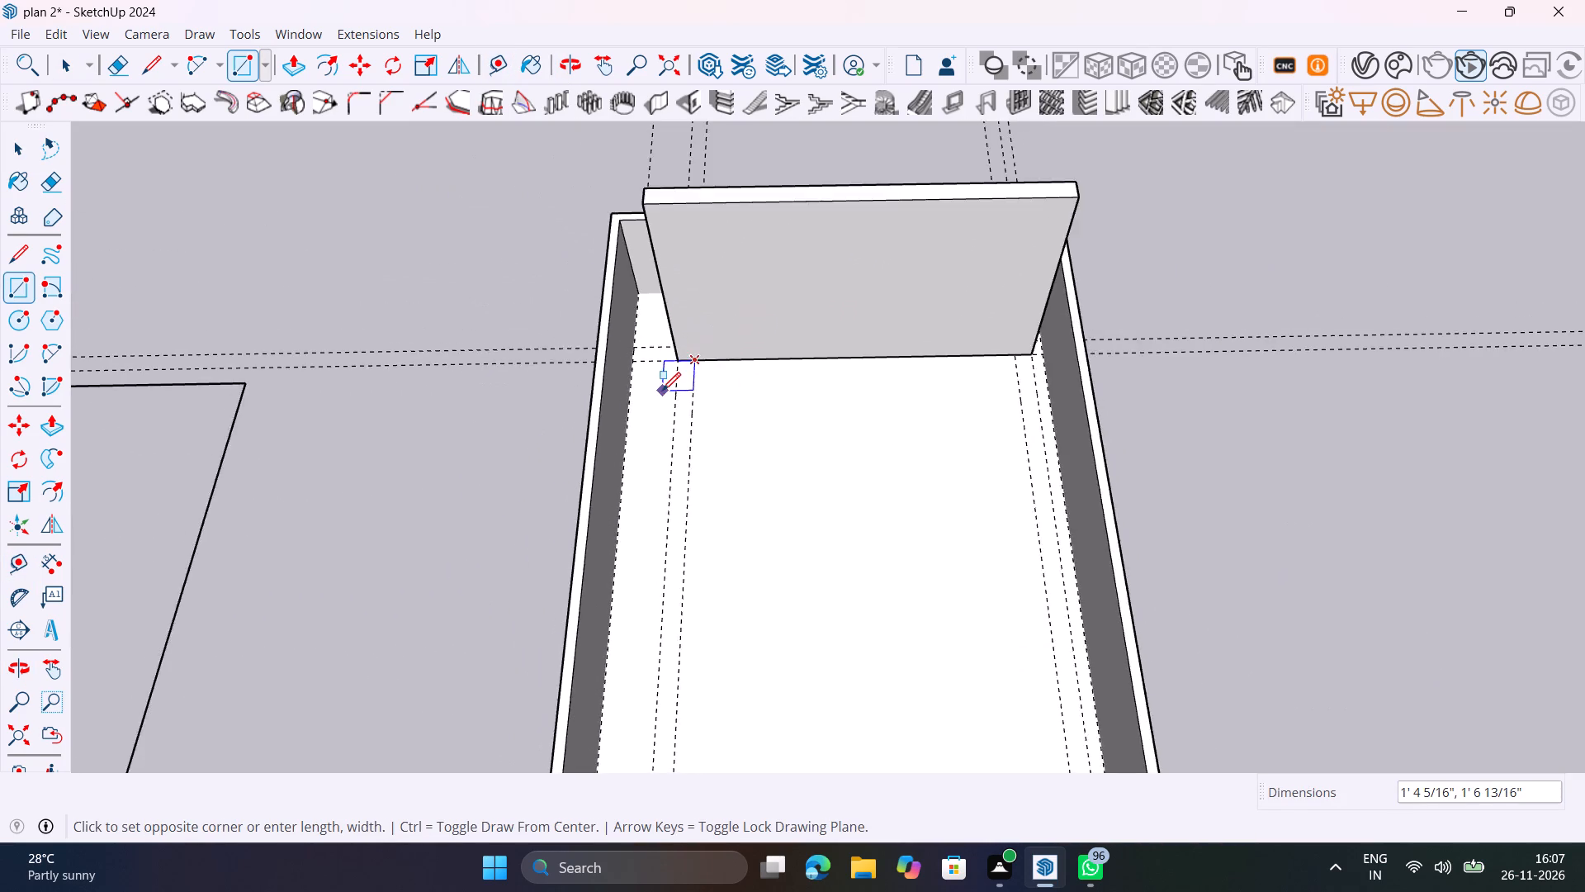
scroll(662, 391, down, 16)
scroll(643, 600, up, 13)
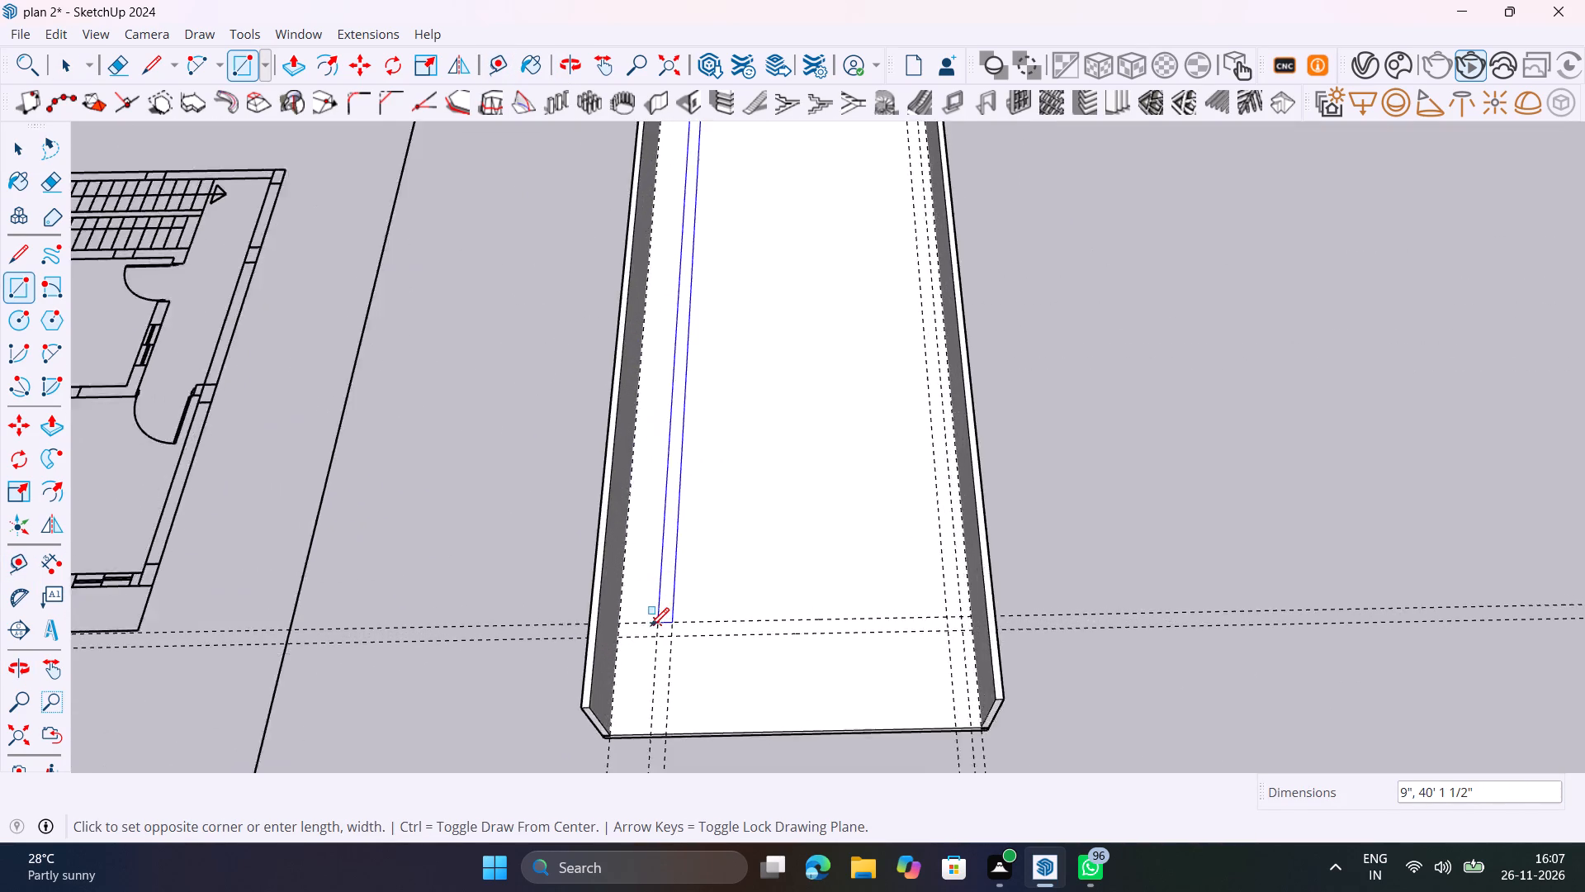
scroll(651, 626, up, 10)
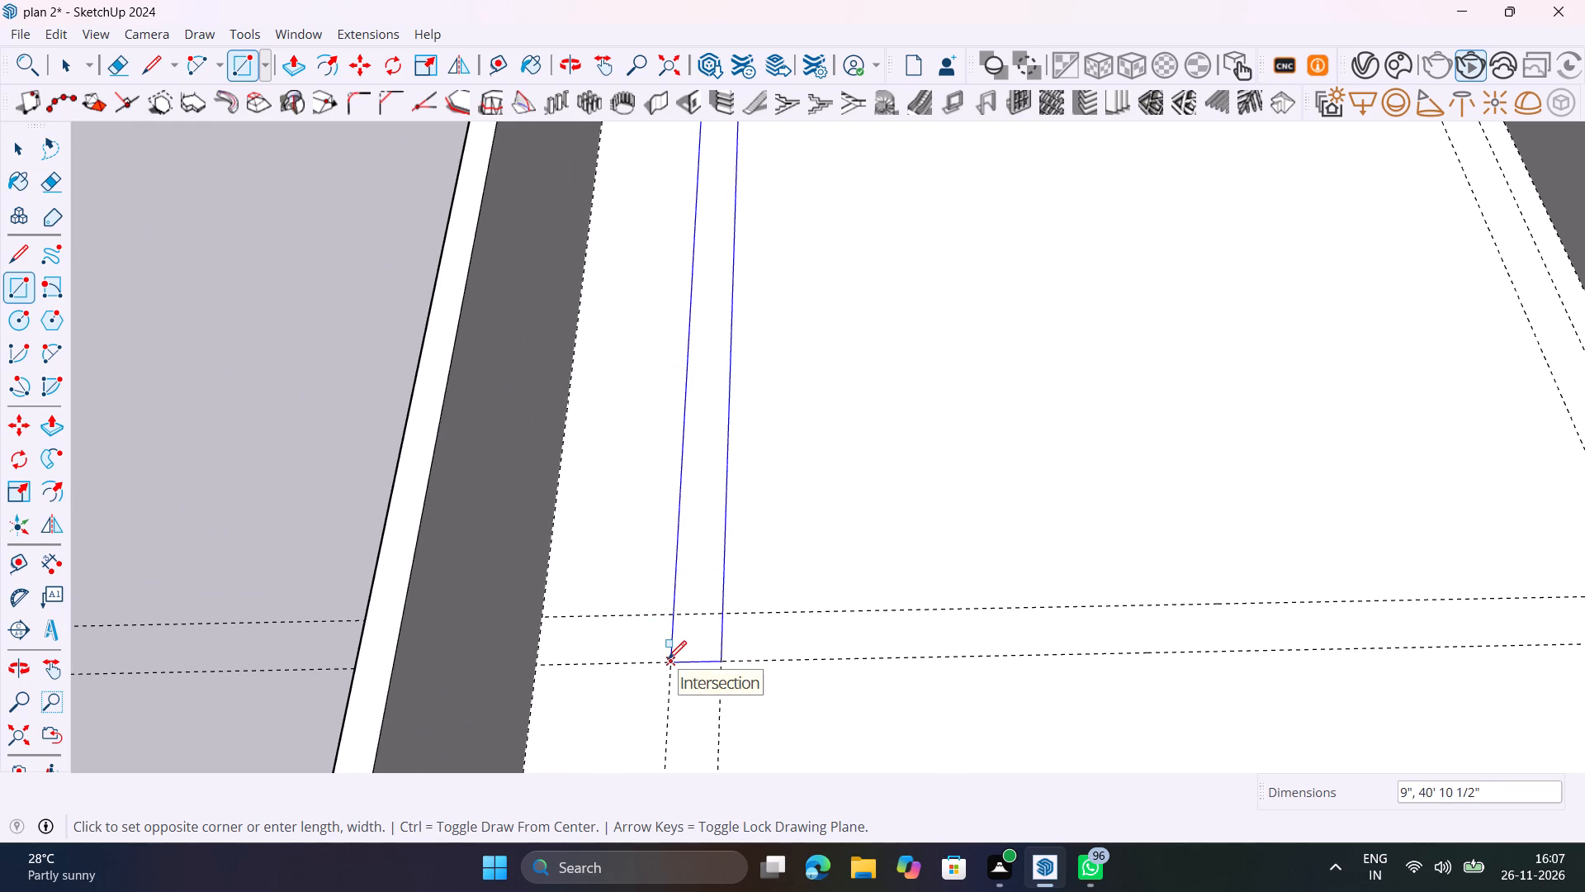
click(668, 659)
Draw a matching 9" by 40' 10 1/2" rectangle along the opposite long-side guides, from the inner rear wall to the 5' front guide.
scroll(666, 658, down, 20)
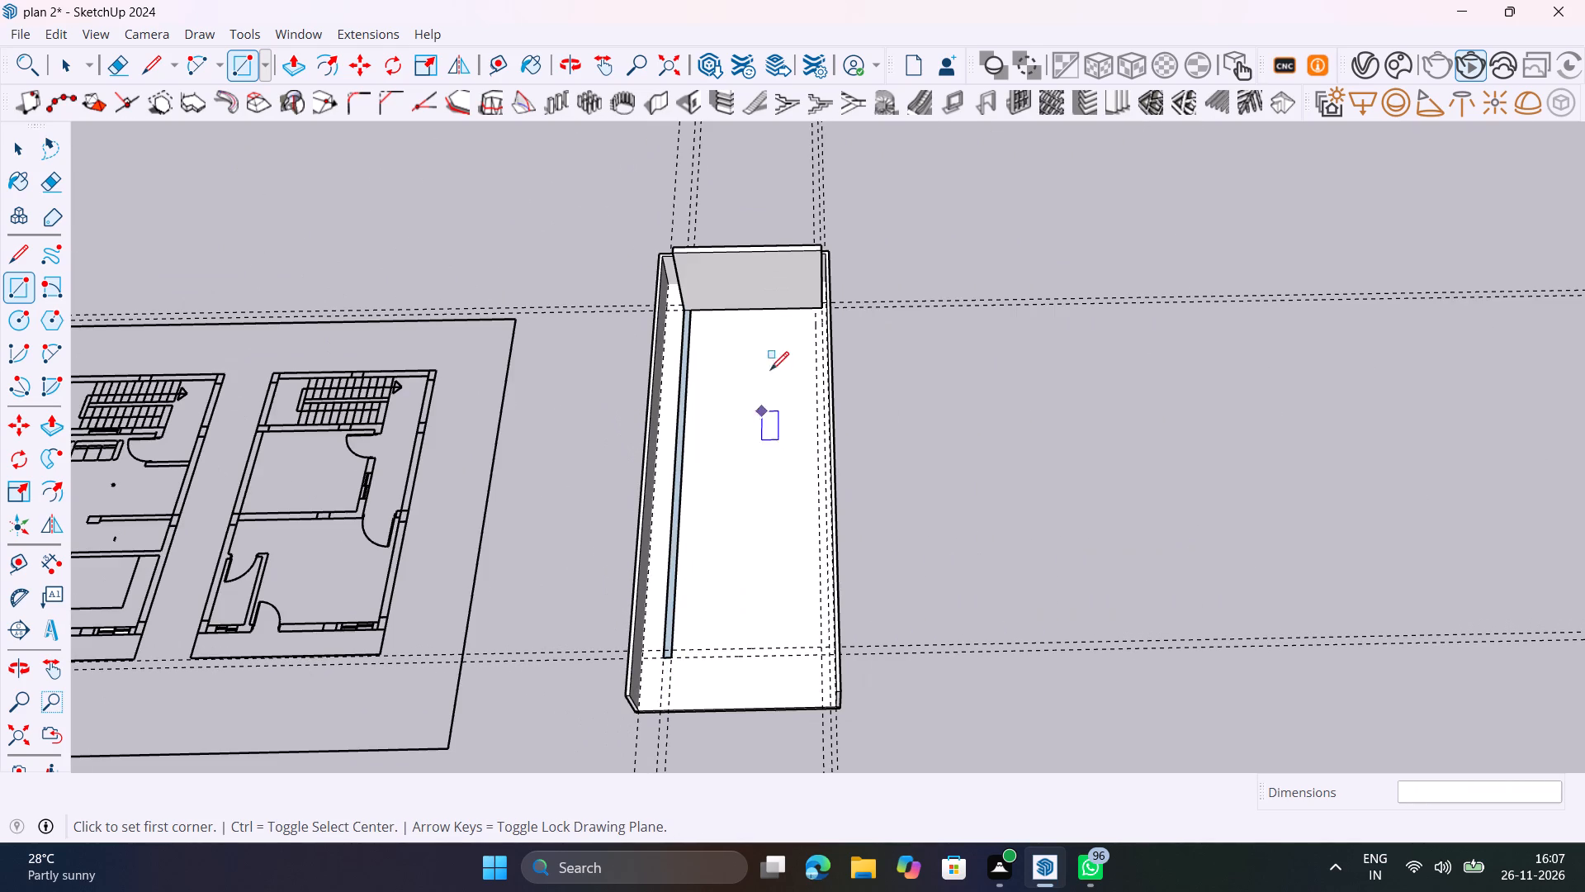
scroll(820, 306, up, 20)
scroll(820, 306, up, 4)
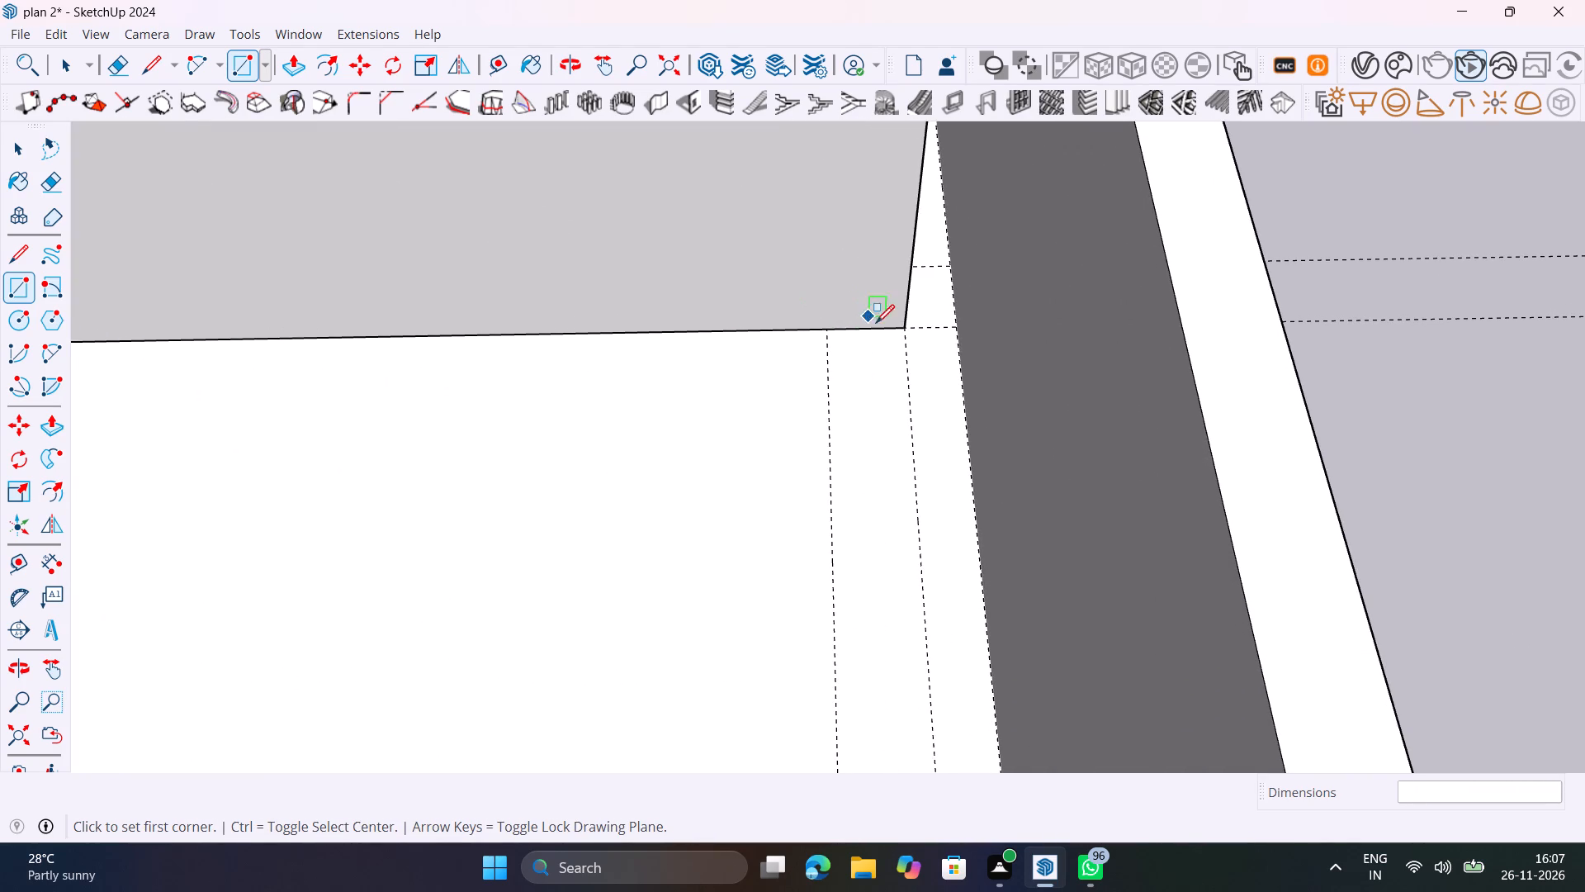
click(830, 330)
scroll(887, 414, down, 5)
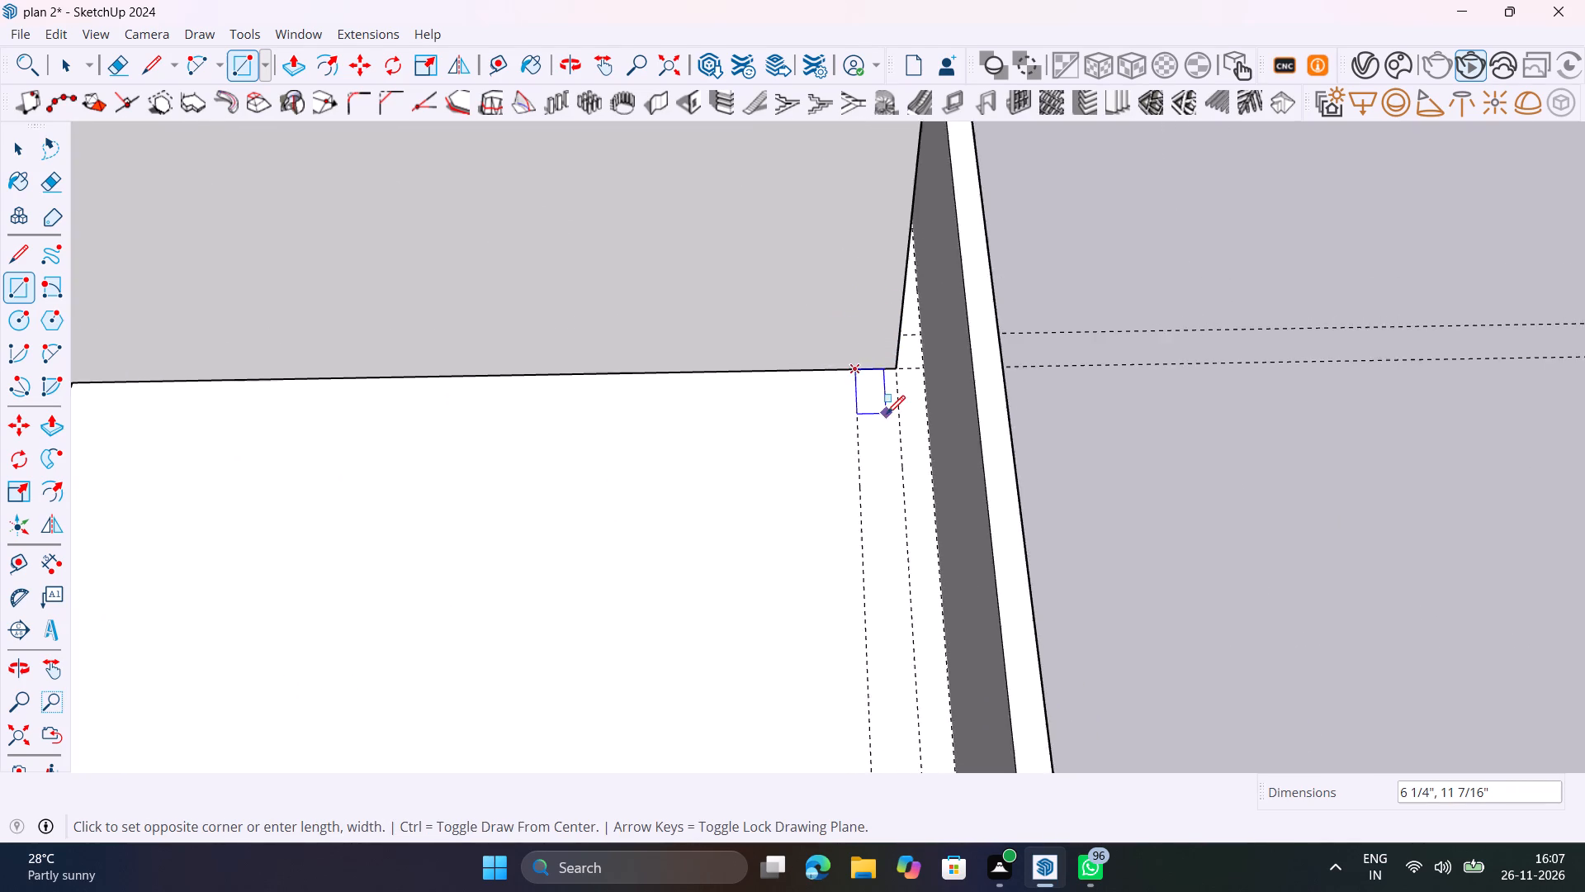
scroll(887, 414, down, 20)
scroll(887, 414, down, 19)
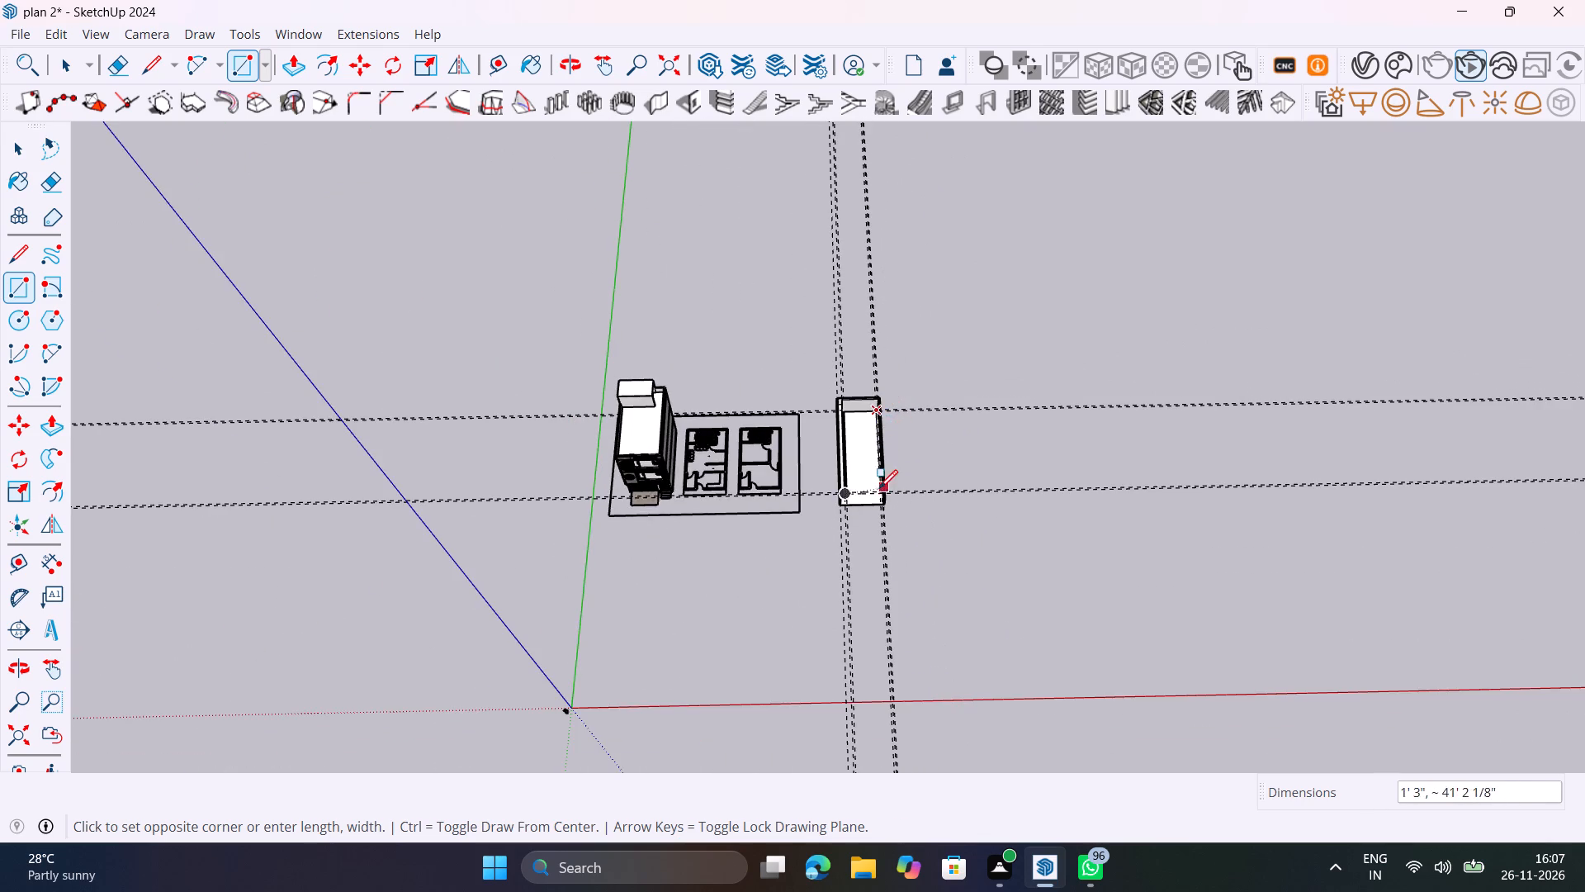
scroll(879, 489, up, 18)
scroll(909, 523, up, 8)
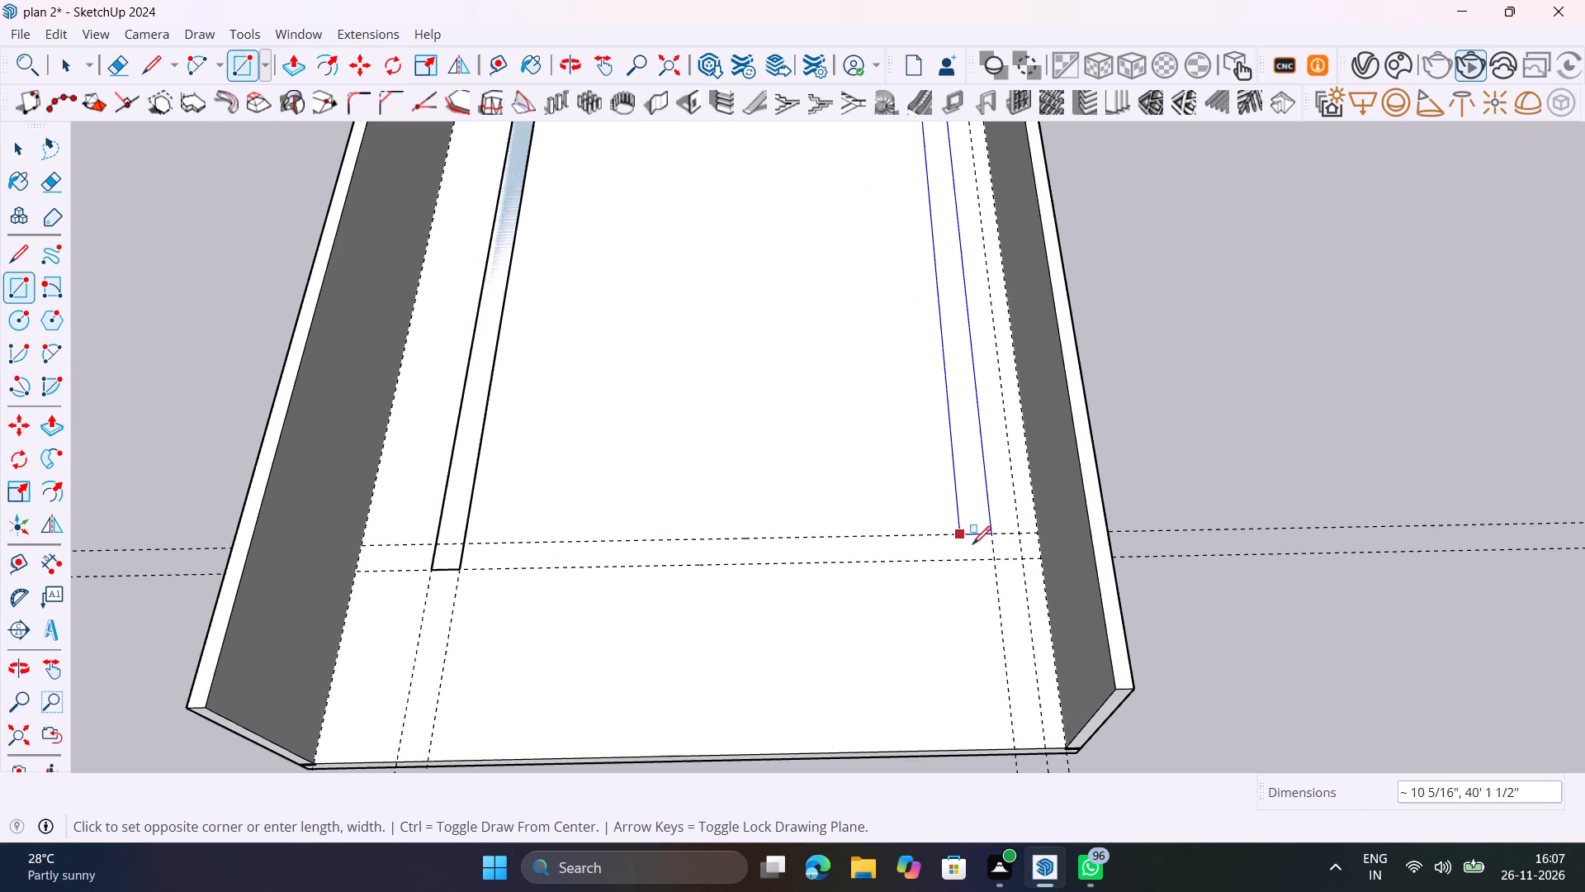
click(1025, 562)
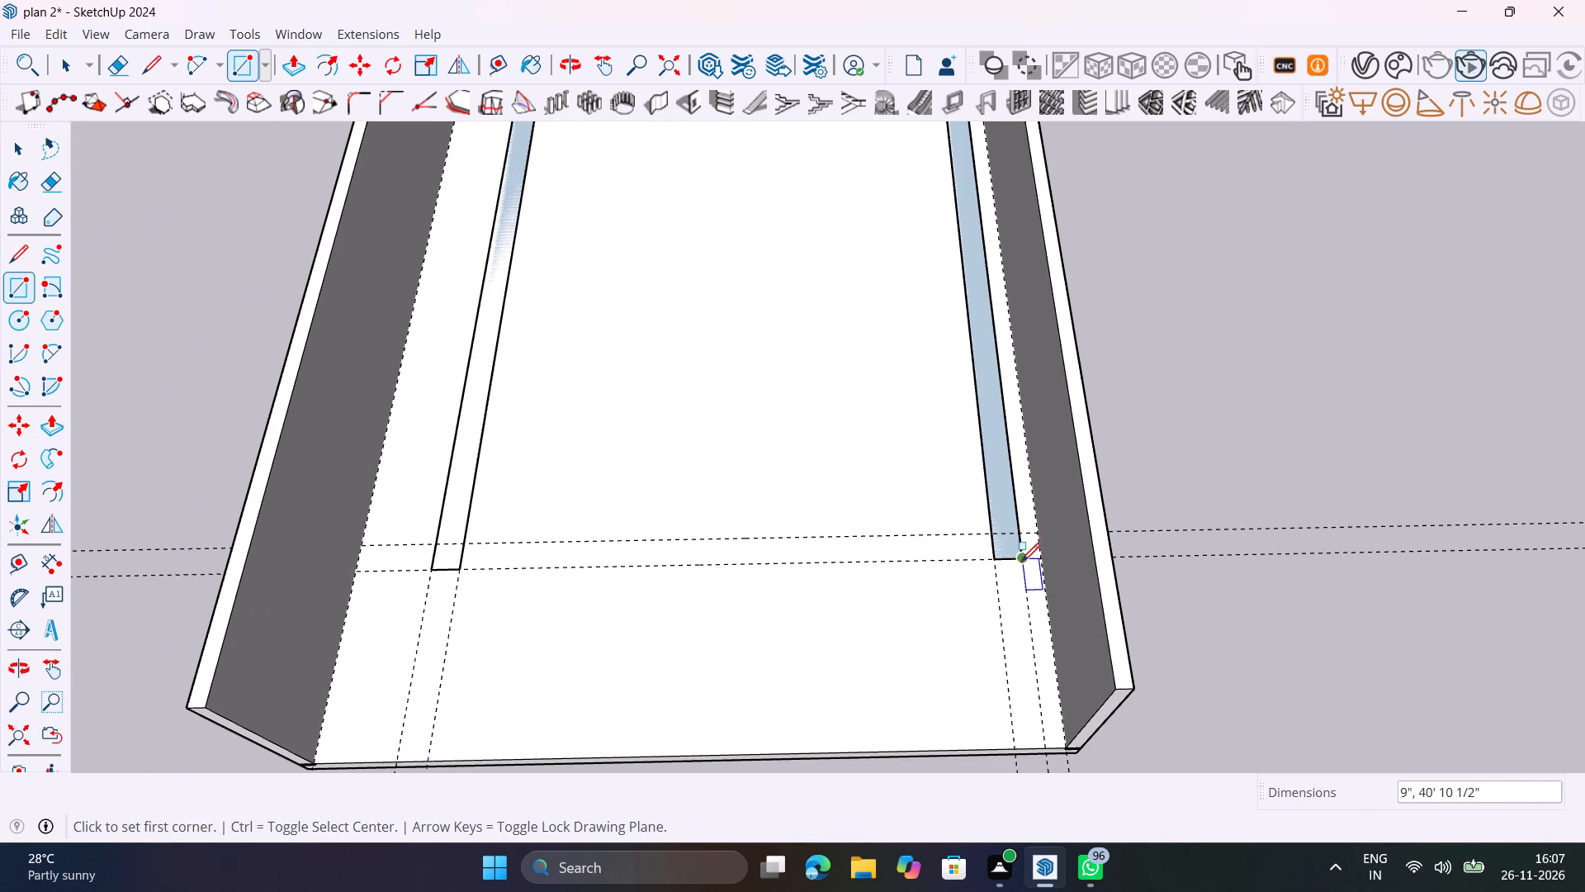
Extrude the inner side strip farthest from the floor plans upward 10'.
key(space)
click(1011, 509)
key(p)
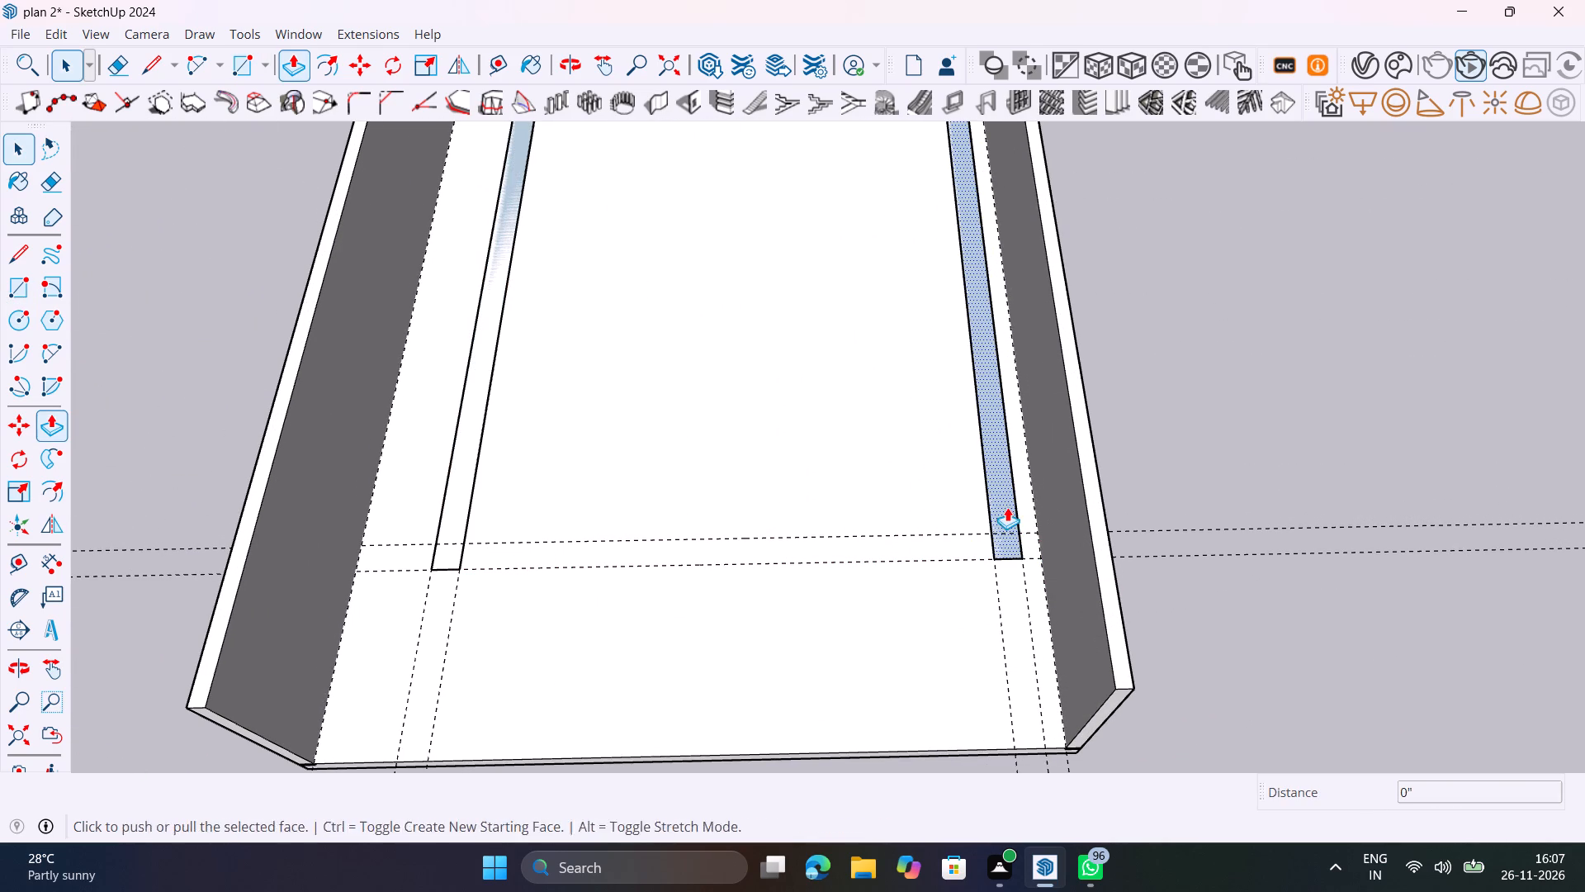
click(1007, 507)
text(10')
key(Return)
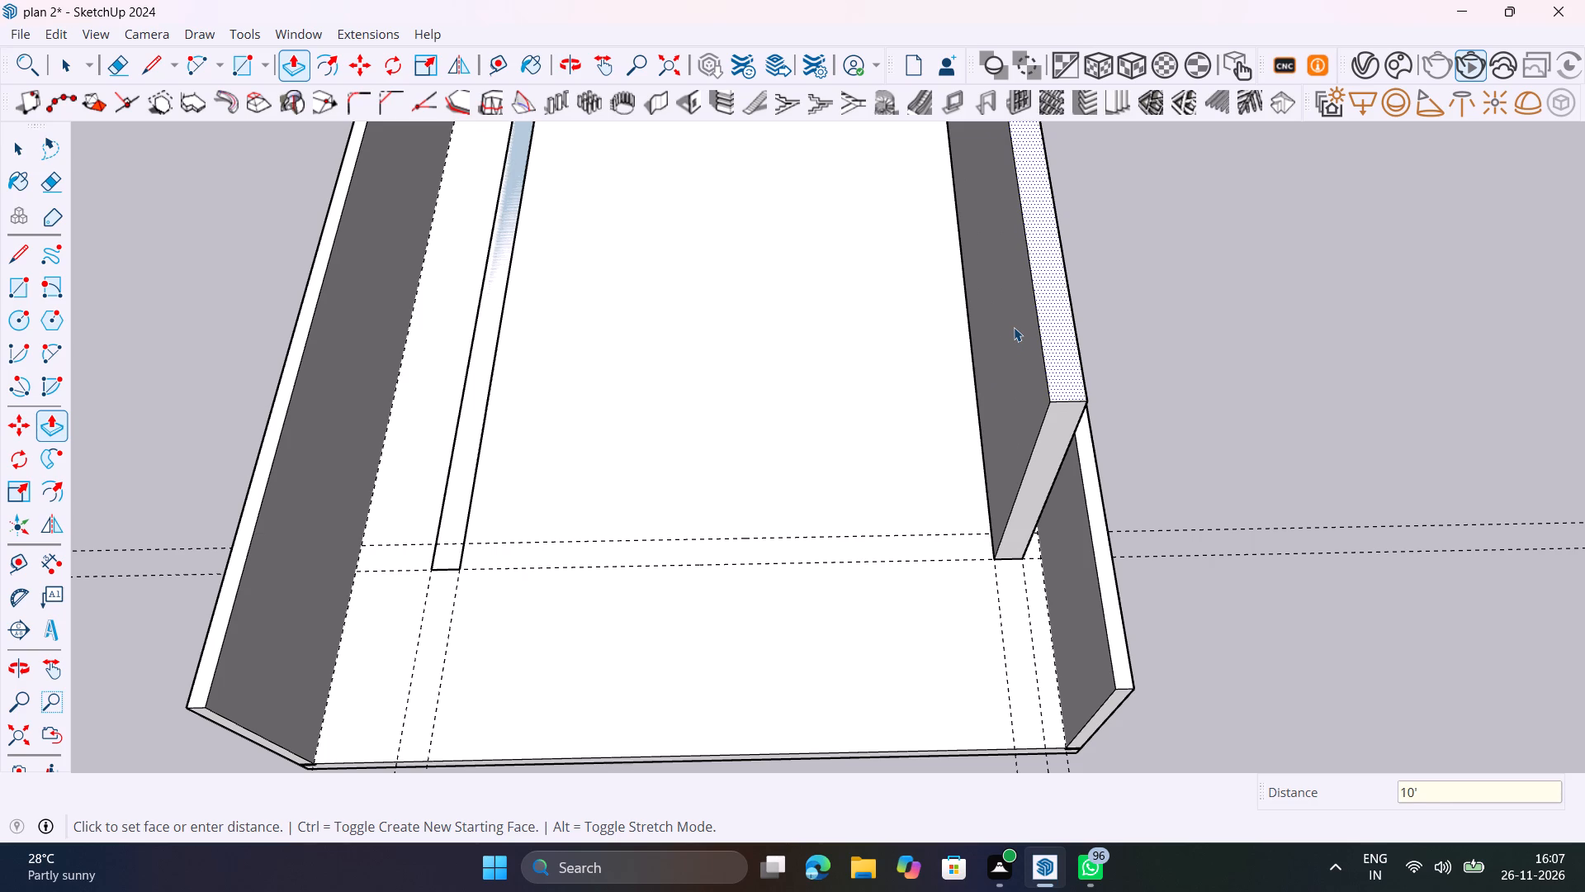
key(space)
Save the model.
key(ctrl+s)
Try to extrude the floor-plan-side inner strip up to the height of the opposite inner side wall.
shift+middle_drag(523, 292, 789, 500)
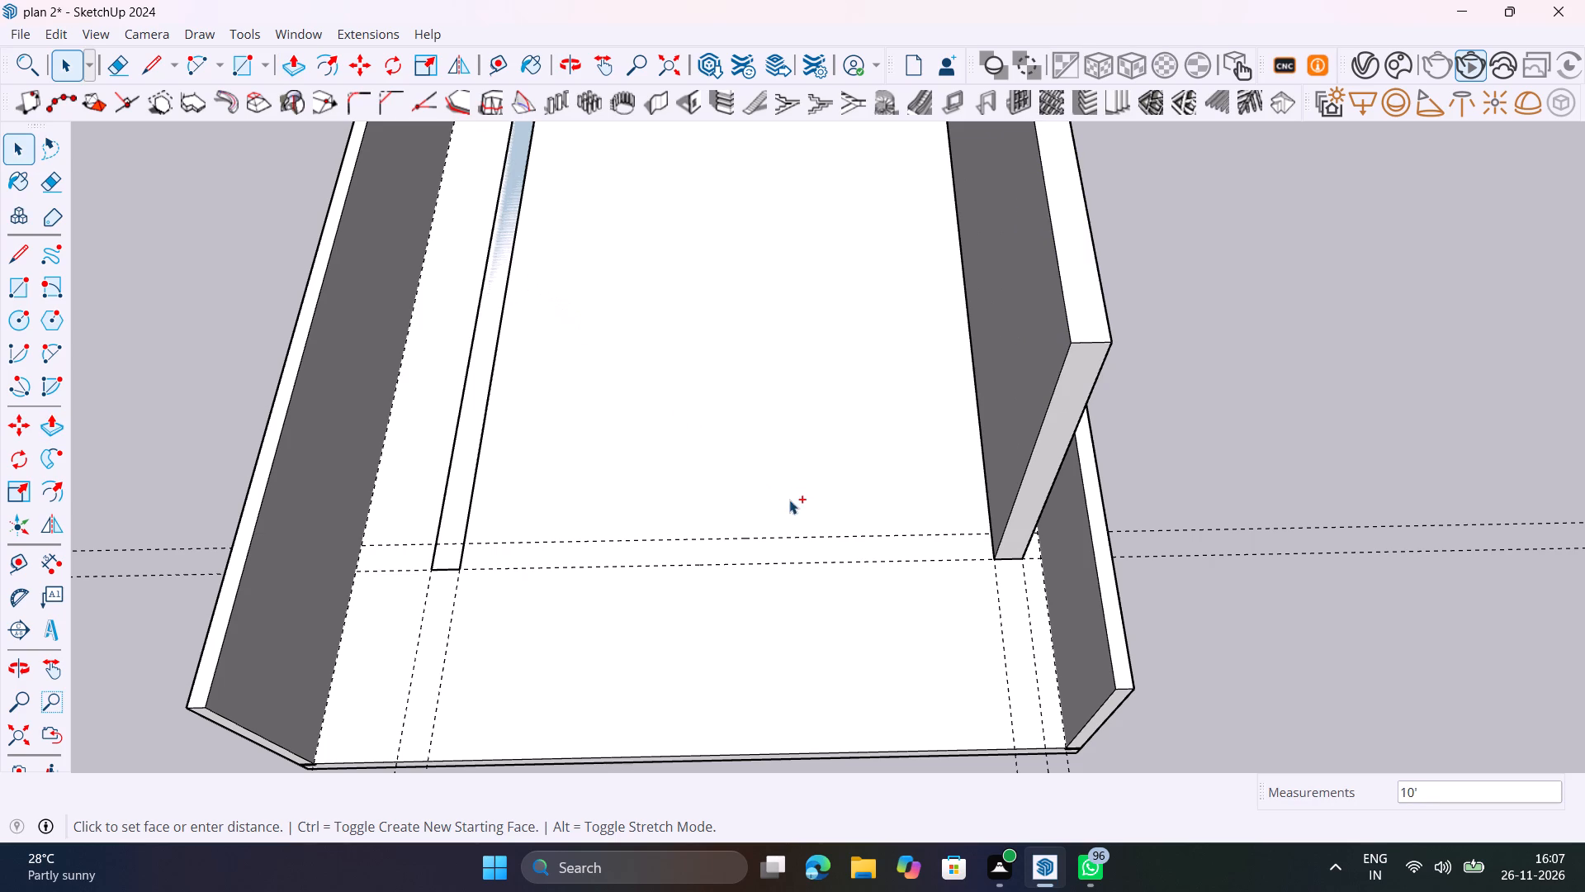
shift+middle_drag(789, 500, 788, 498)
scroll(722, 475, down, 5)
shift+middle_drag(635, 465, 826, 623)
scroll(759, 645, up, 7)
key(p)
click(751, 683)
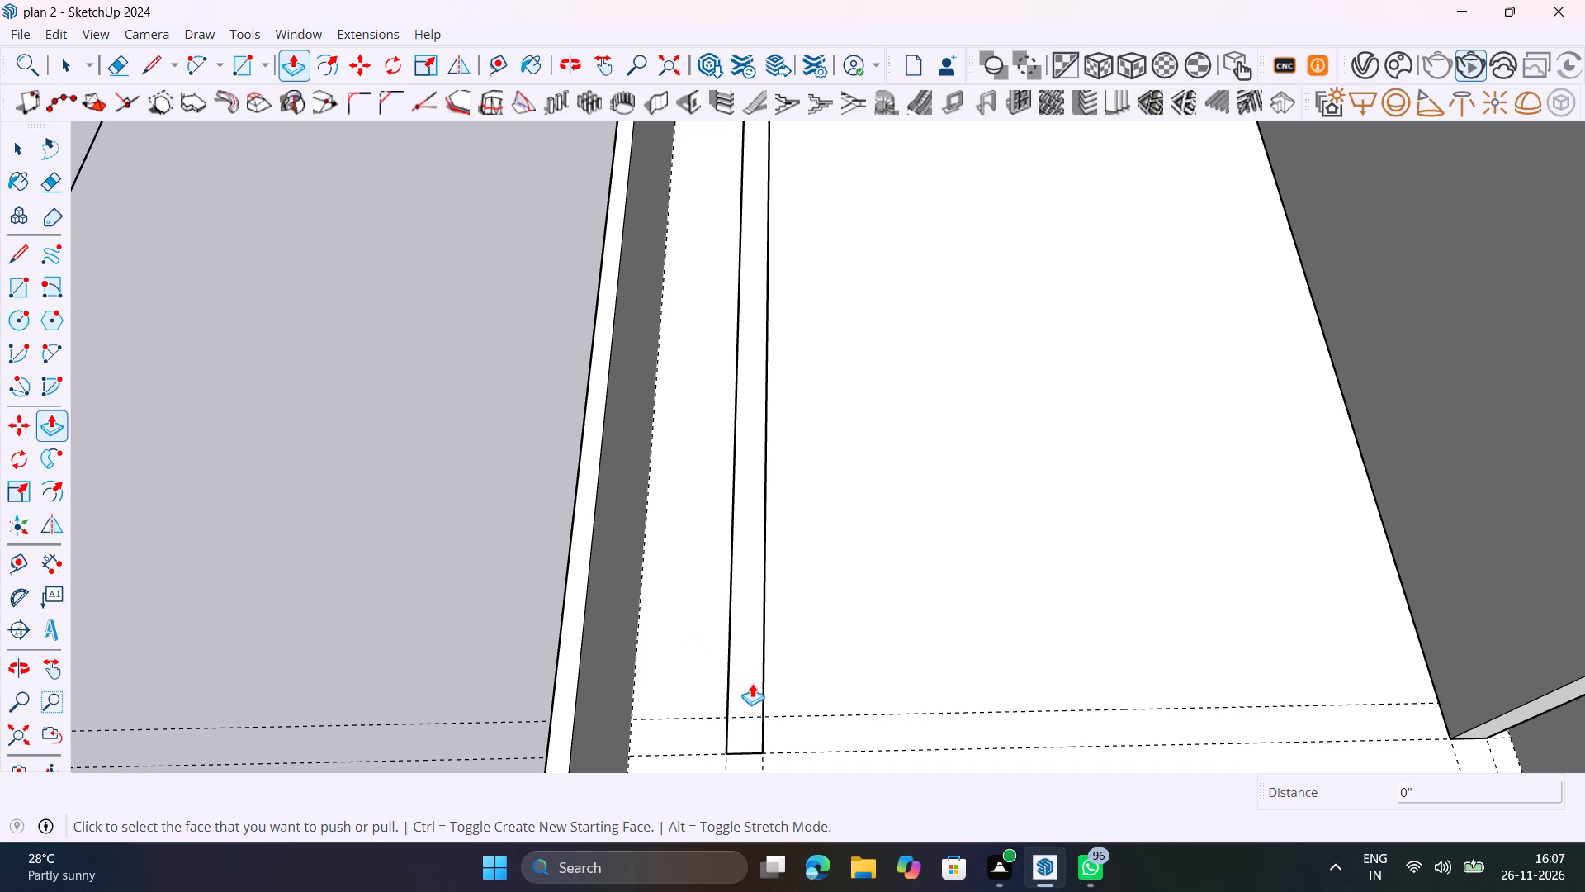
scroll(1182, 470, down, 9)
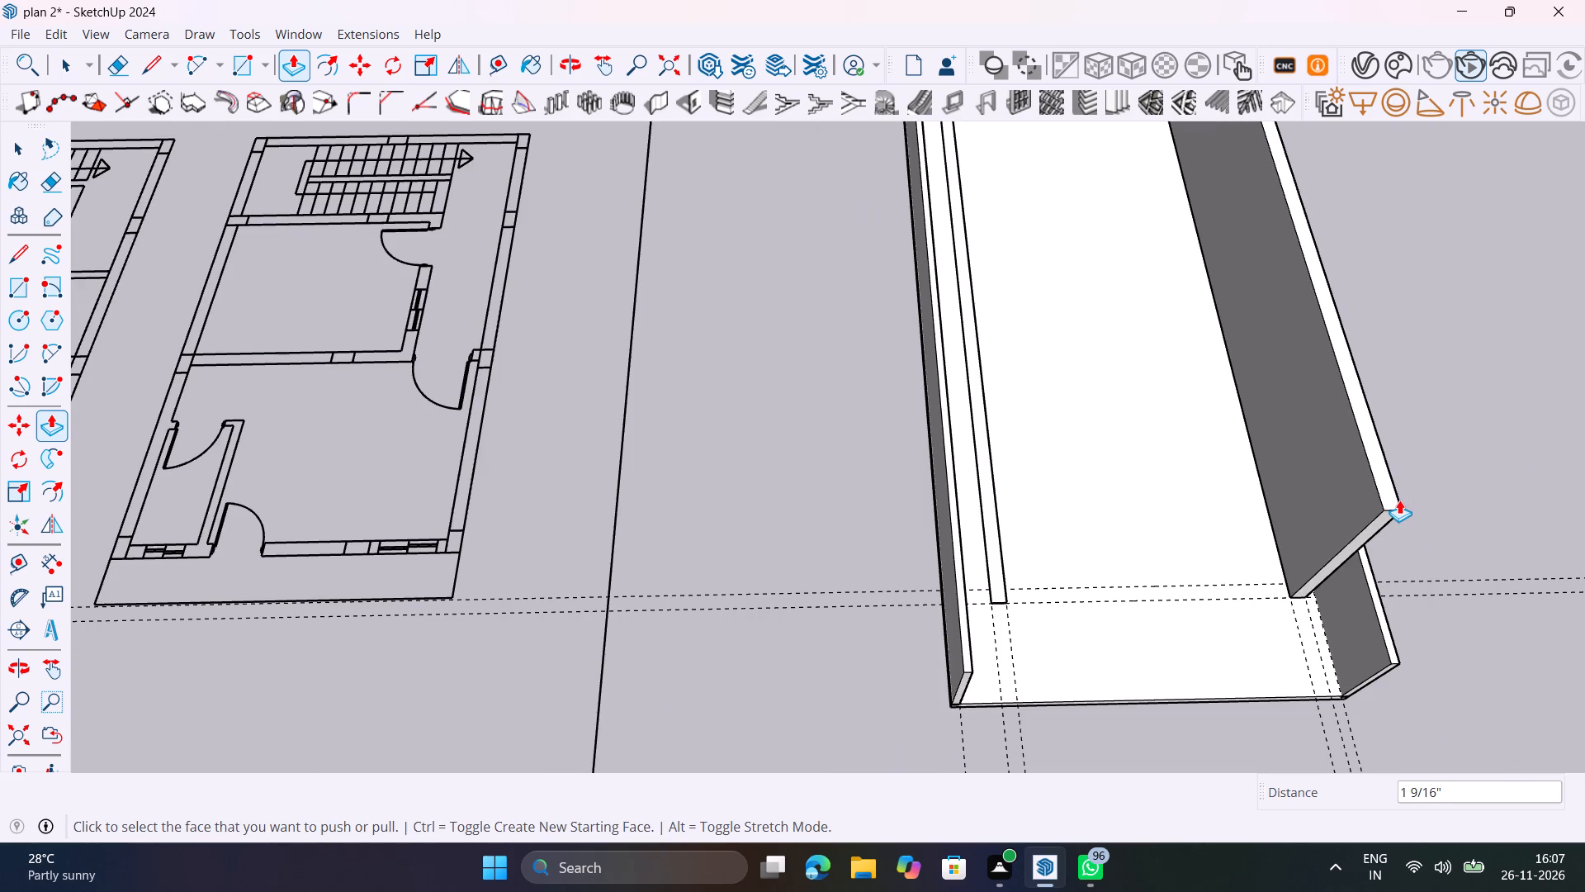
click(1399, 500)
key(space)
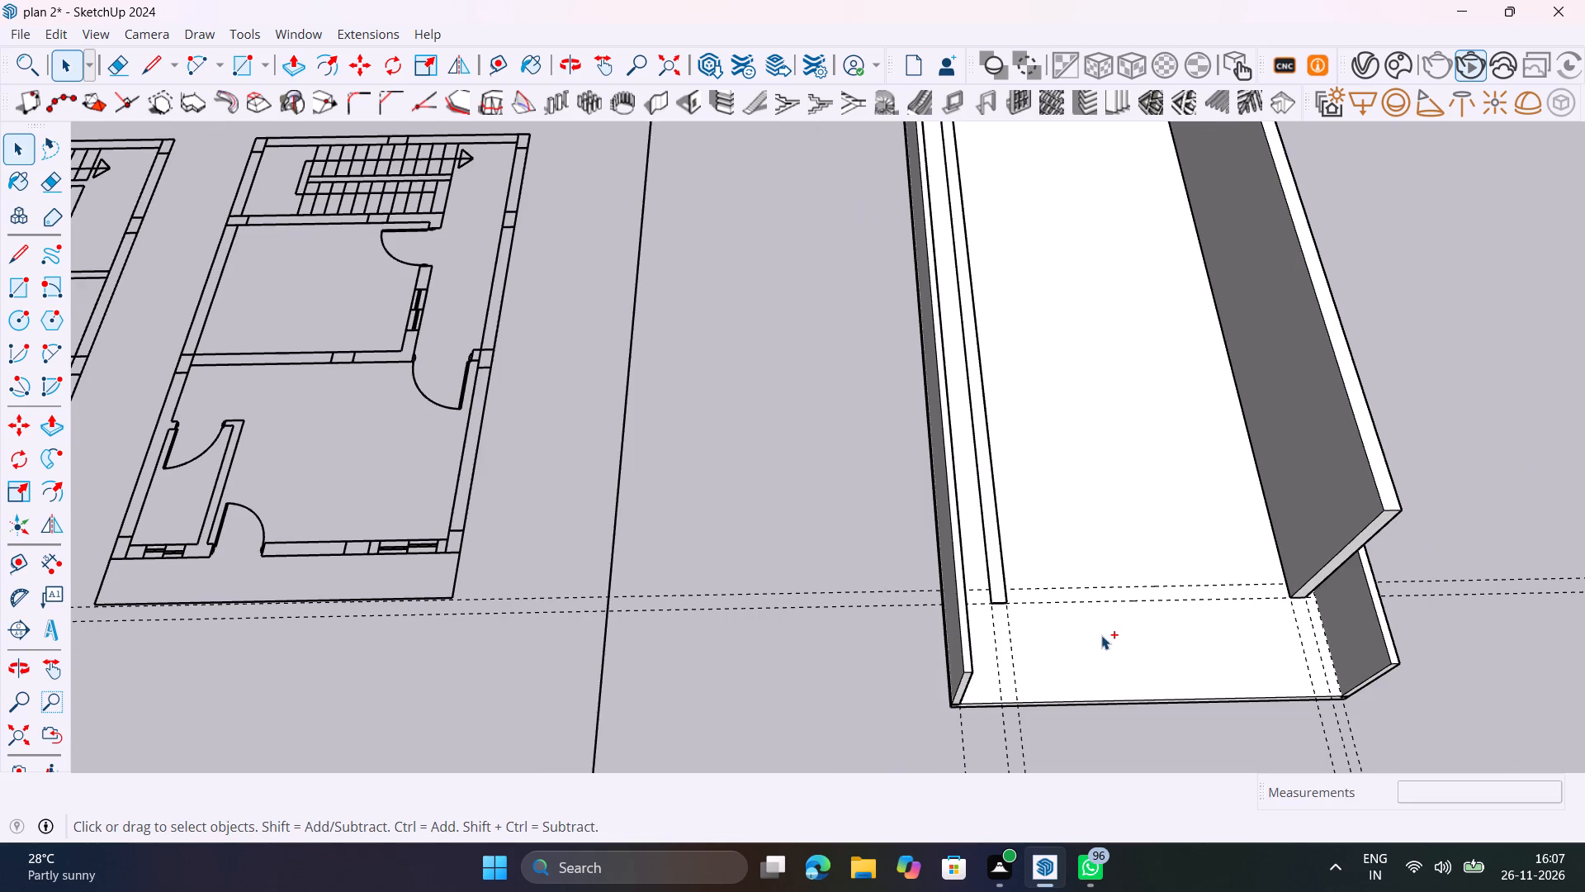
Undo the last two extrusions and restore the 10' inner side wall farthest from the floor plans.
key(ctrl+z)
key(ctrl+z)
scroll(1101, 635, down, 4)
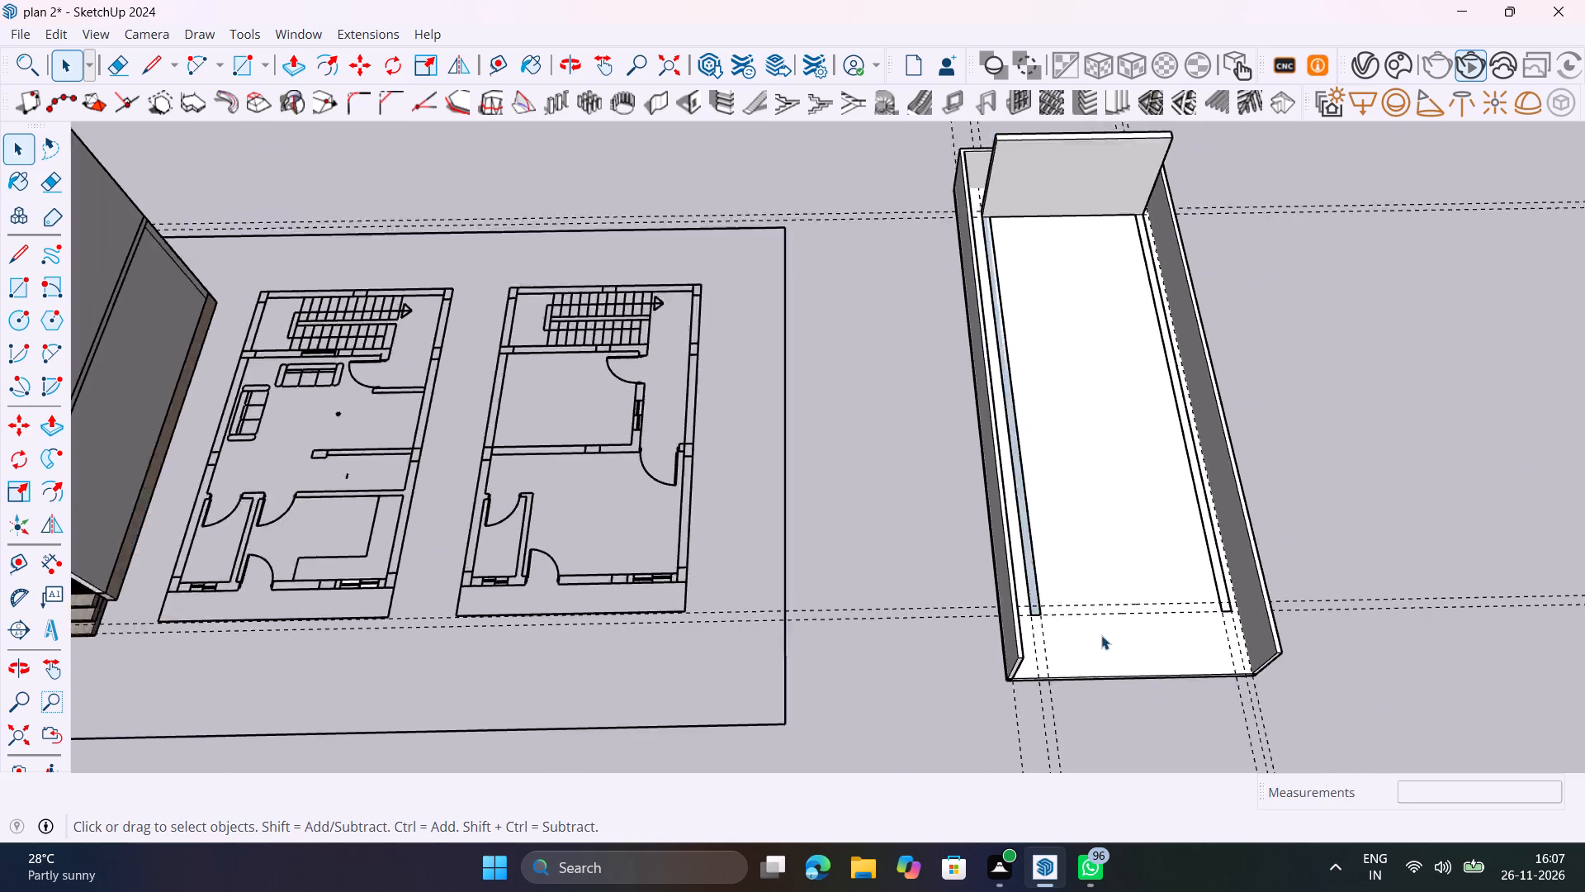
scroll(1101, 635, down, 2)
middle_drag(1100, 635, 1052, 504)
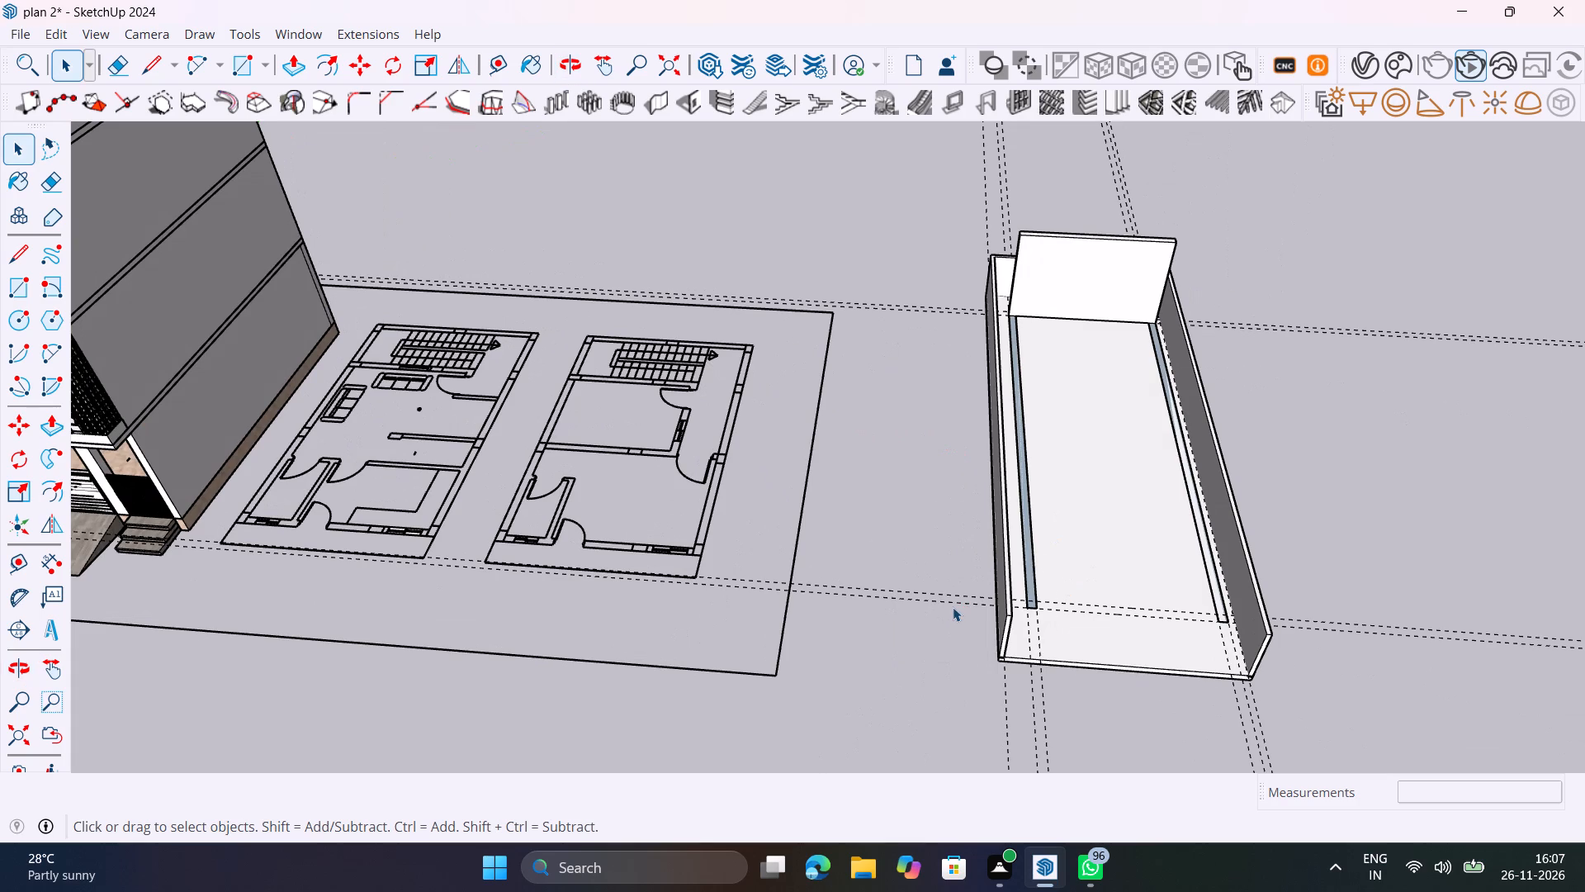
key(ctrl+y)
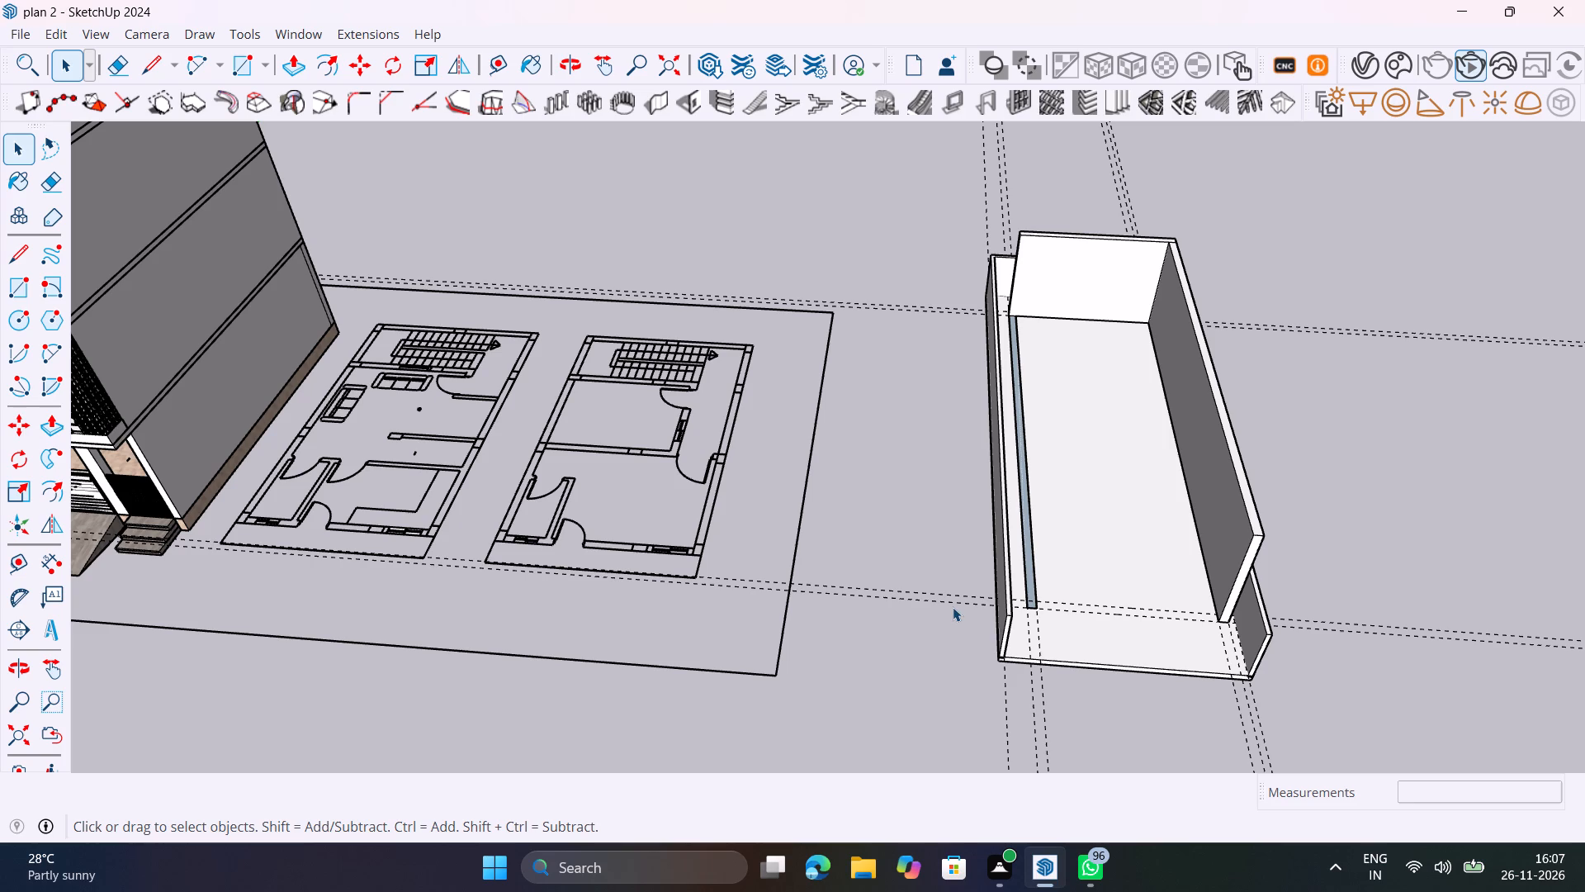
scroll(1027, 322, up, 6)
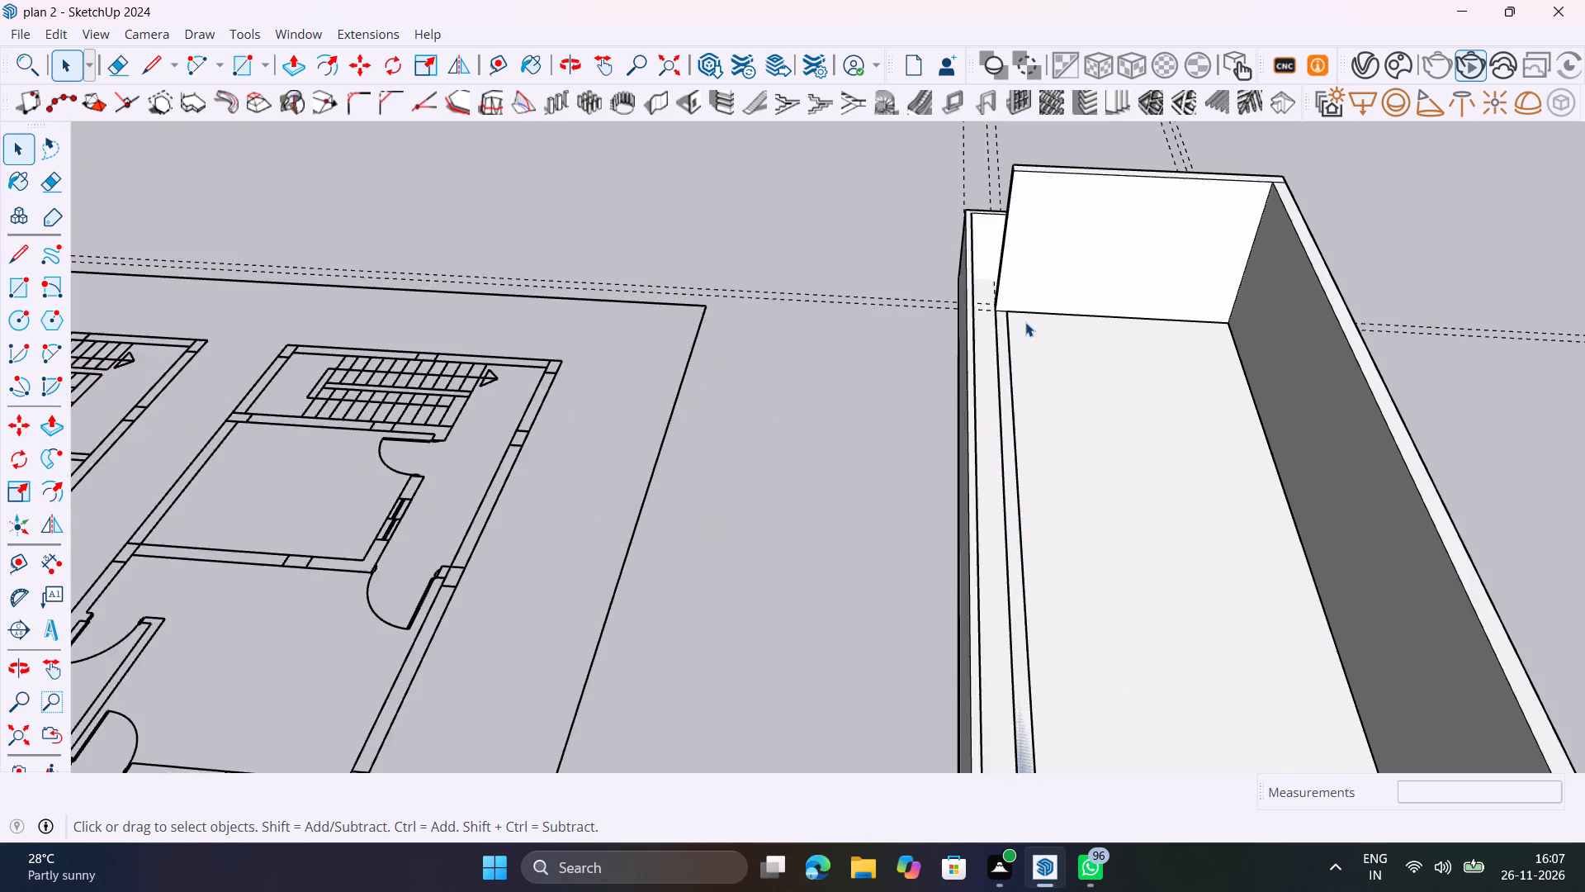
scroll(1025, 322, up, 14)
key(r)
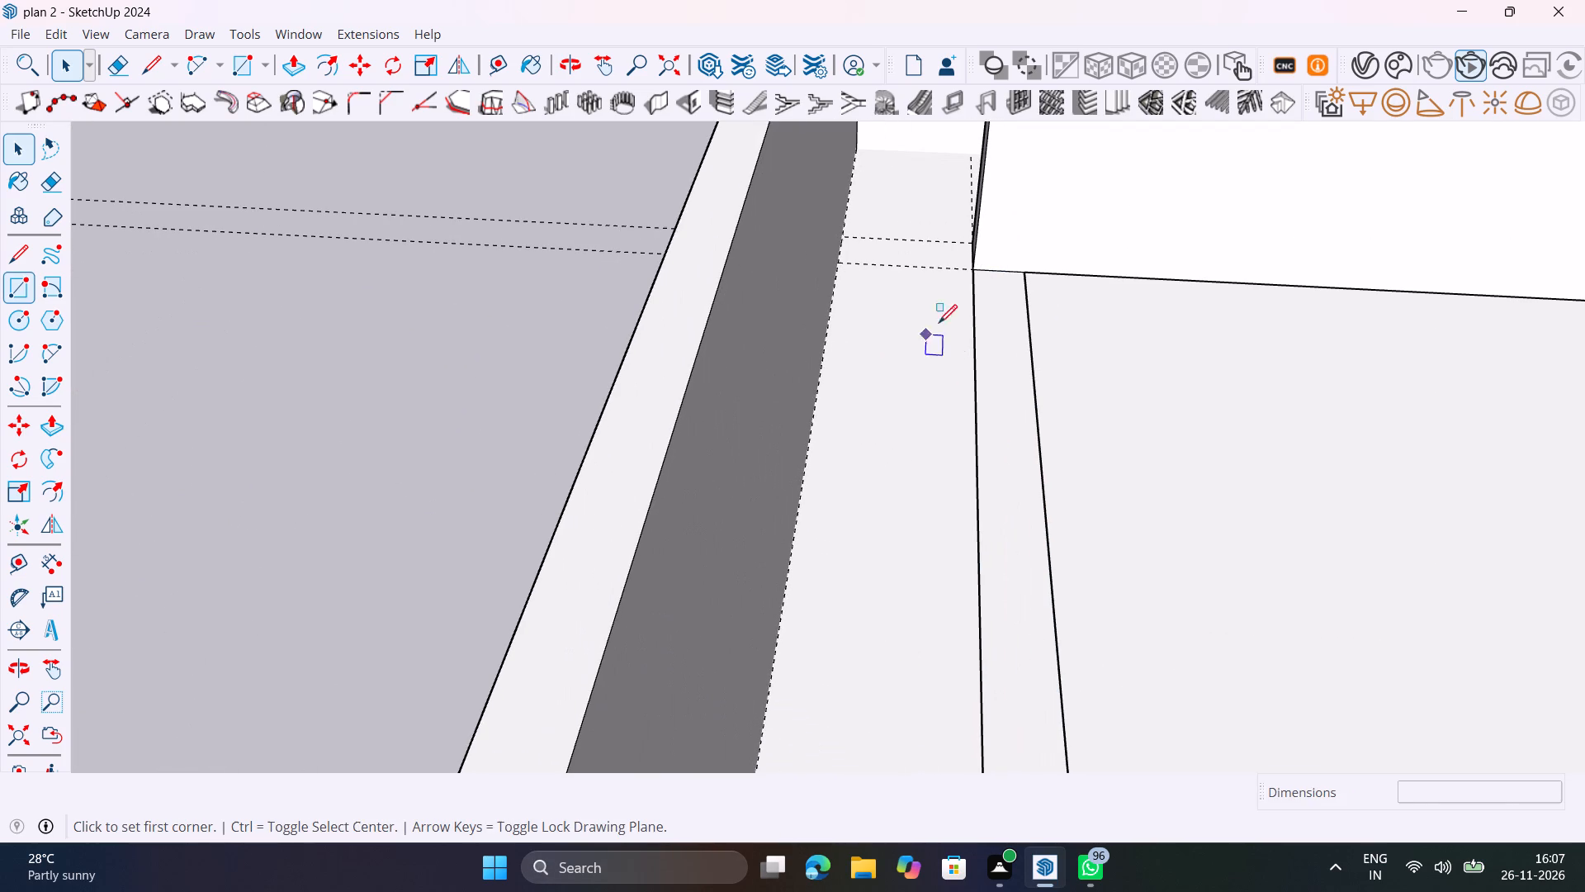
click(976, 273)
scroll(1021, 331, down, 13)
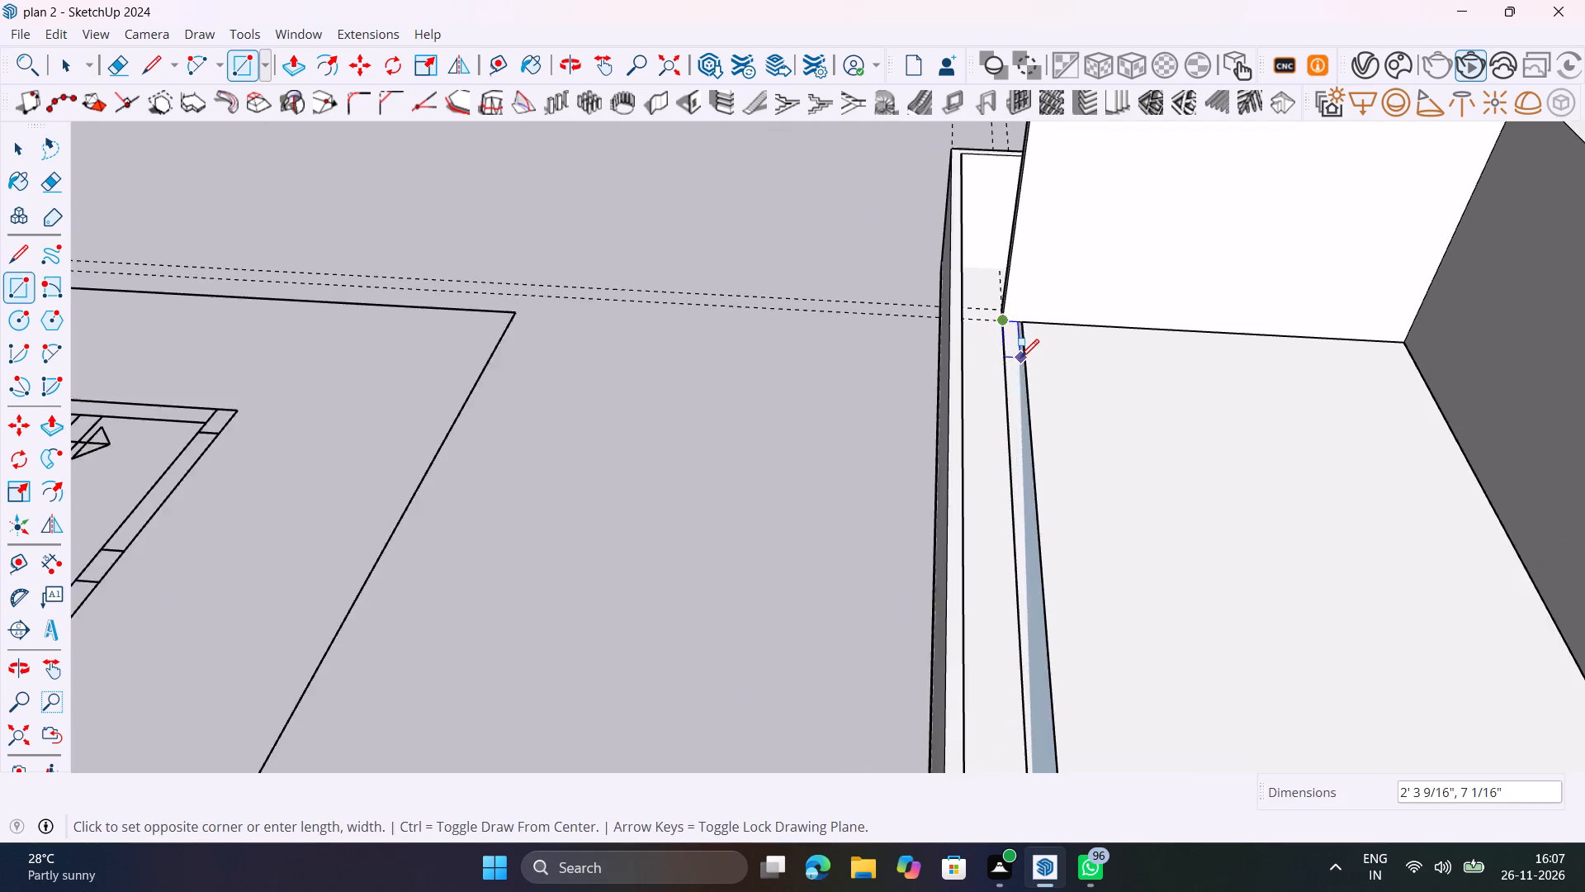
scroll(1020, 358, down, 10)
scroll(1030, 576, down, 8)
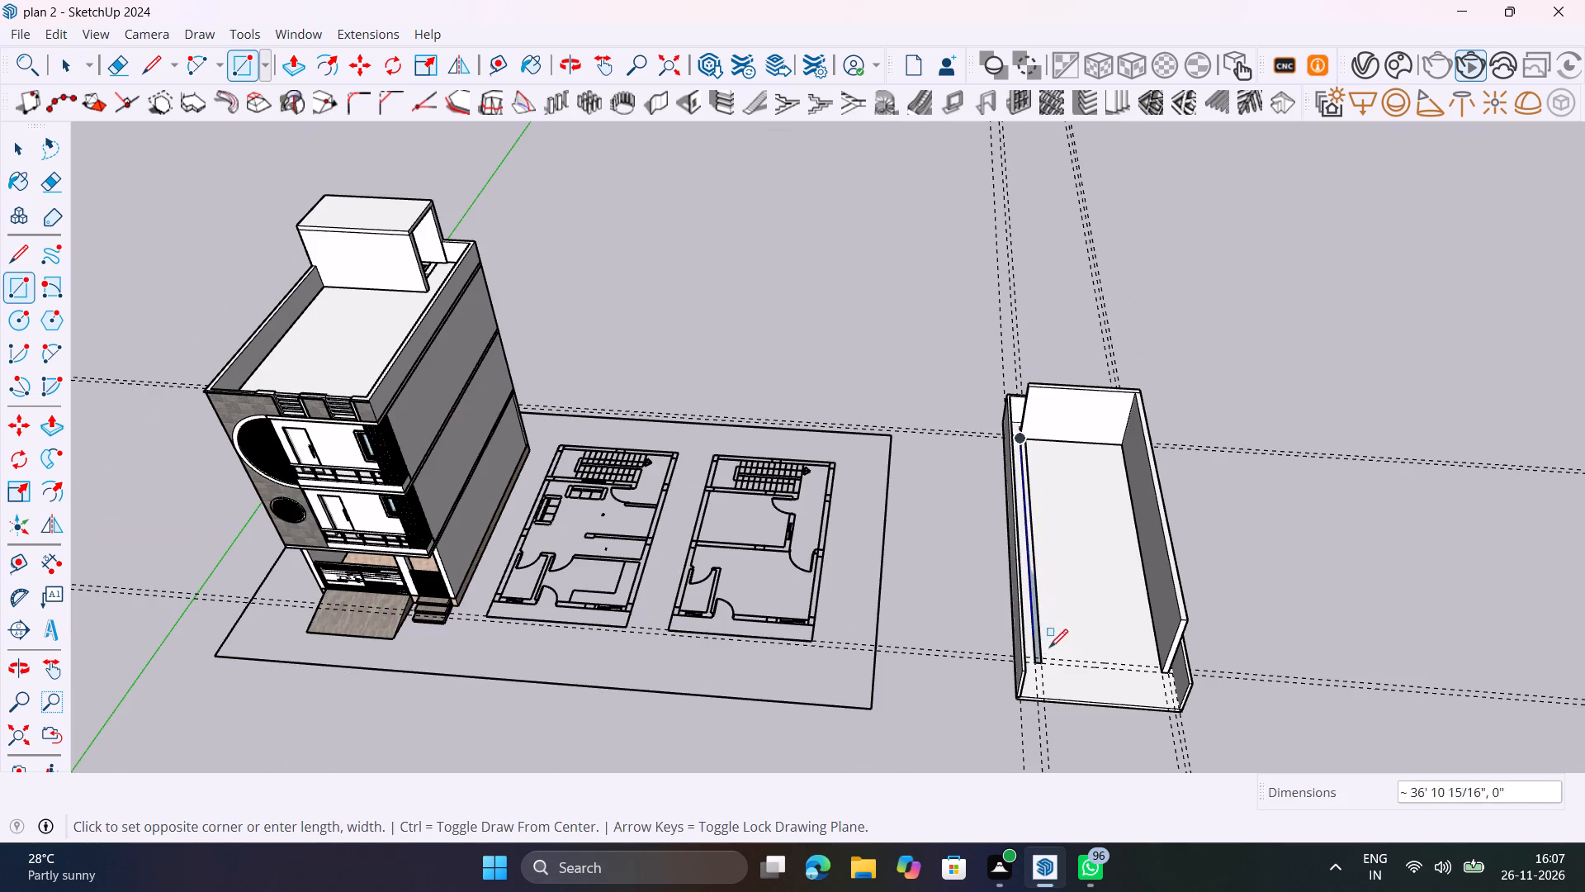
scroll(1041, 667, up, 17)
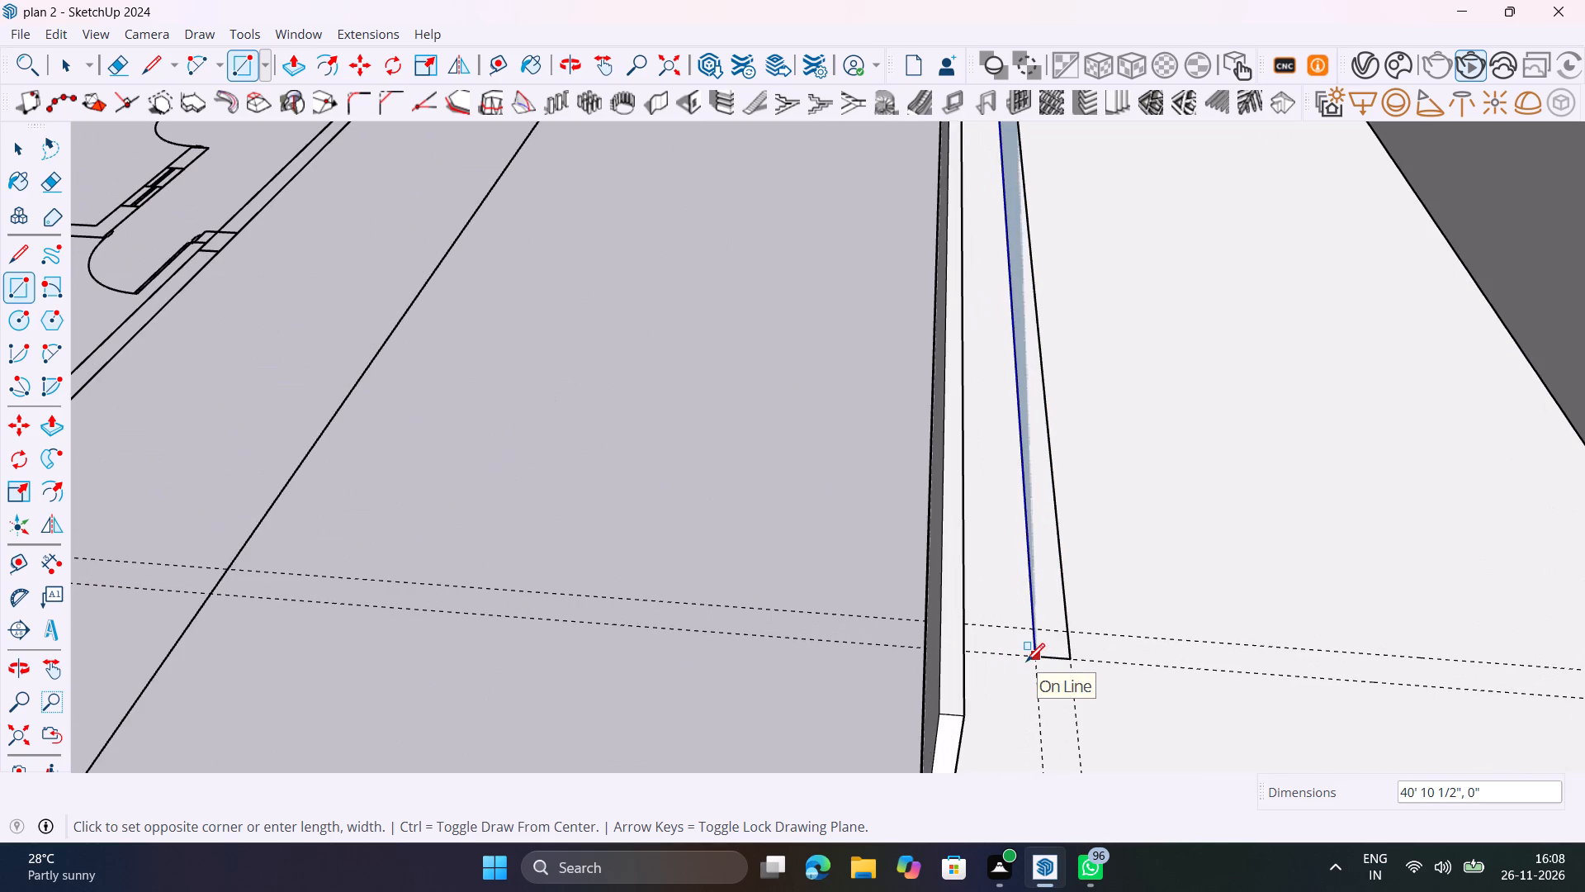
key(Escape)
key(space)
Extrude the floor-plan-side inner strip upward 10', matching the height of the opposite inner side wall.
click(1044, 614)
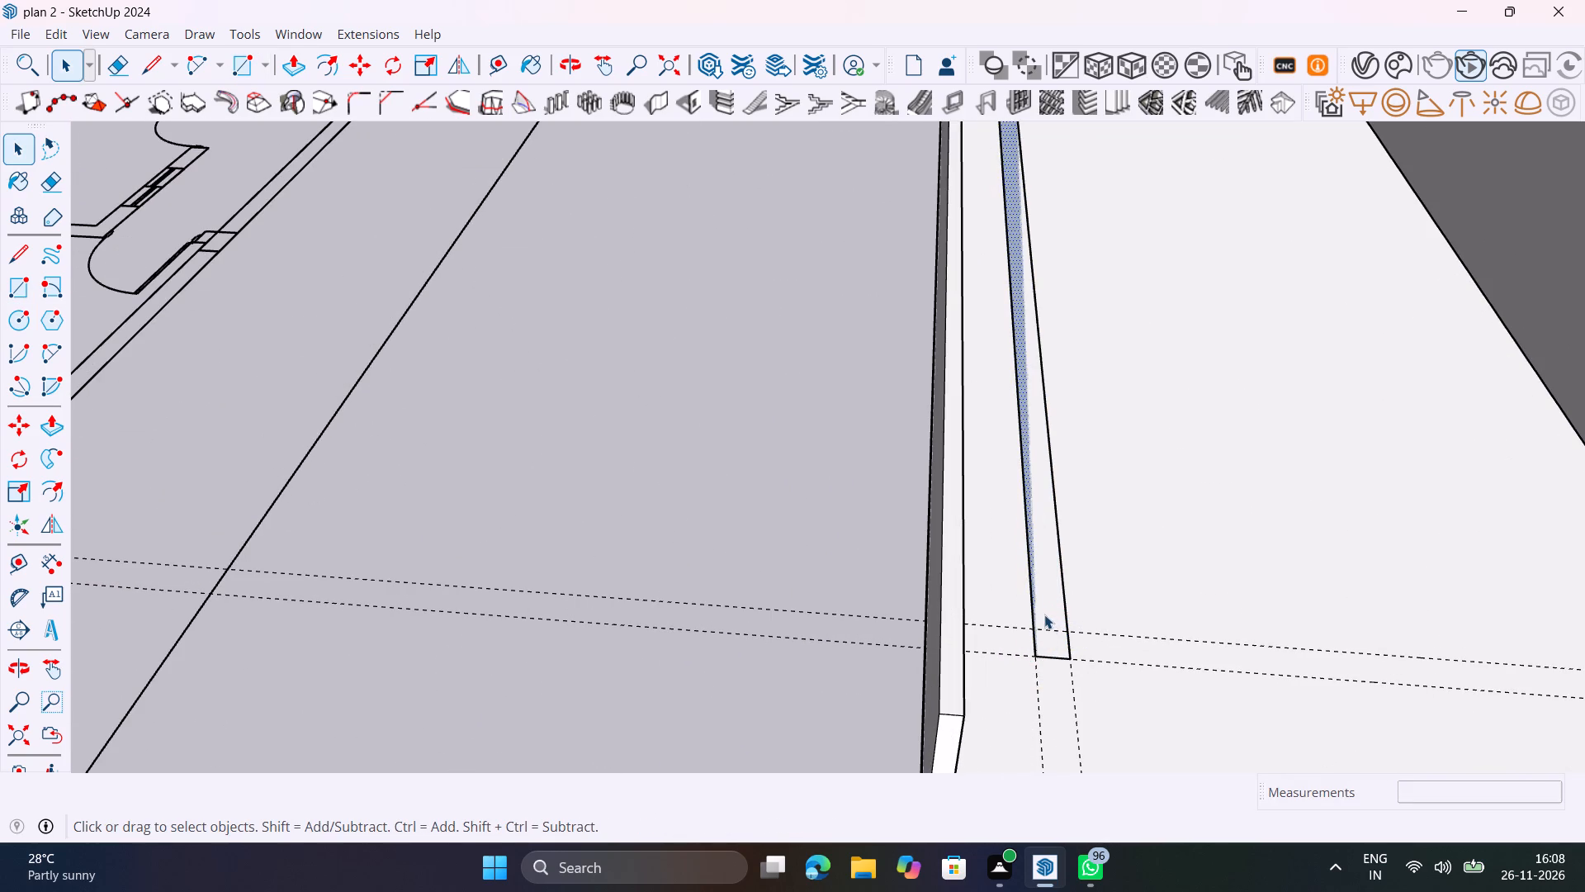
key(p)
click(1044, 614)
scroll(1078, 415, down, 18)
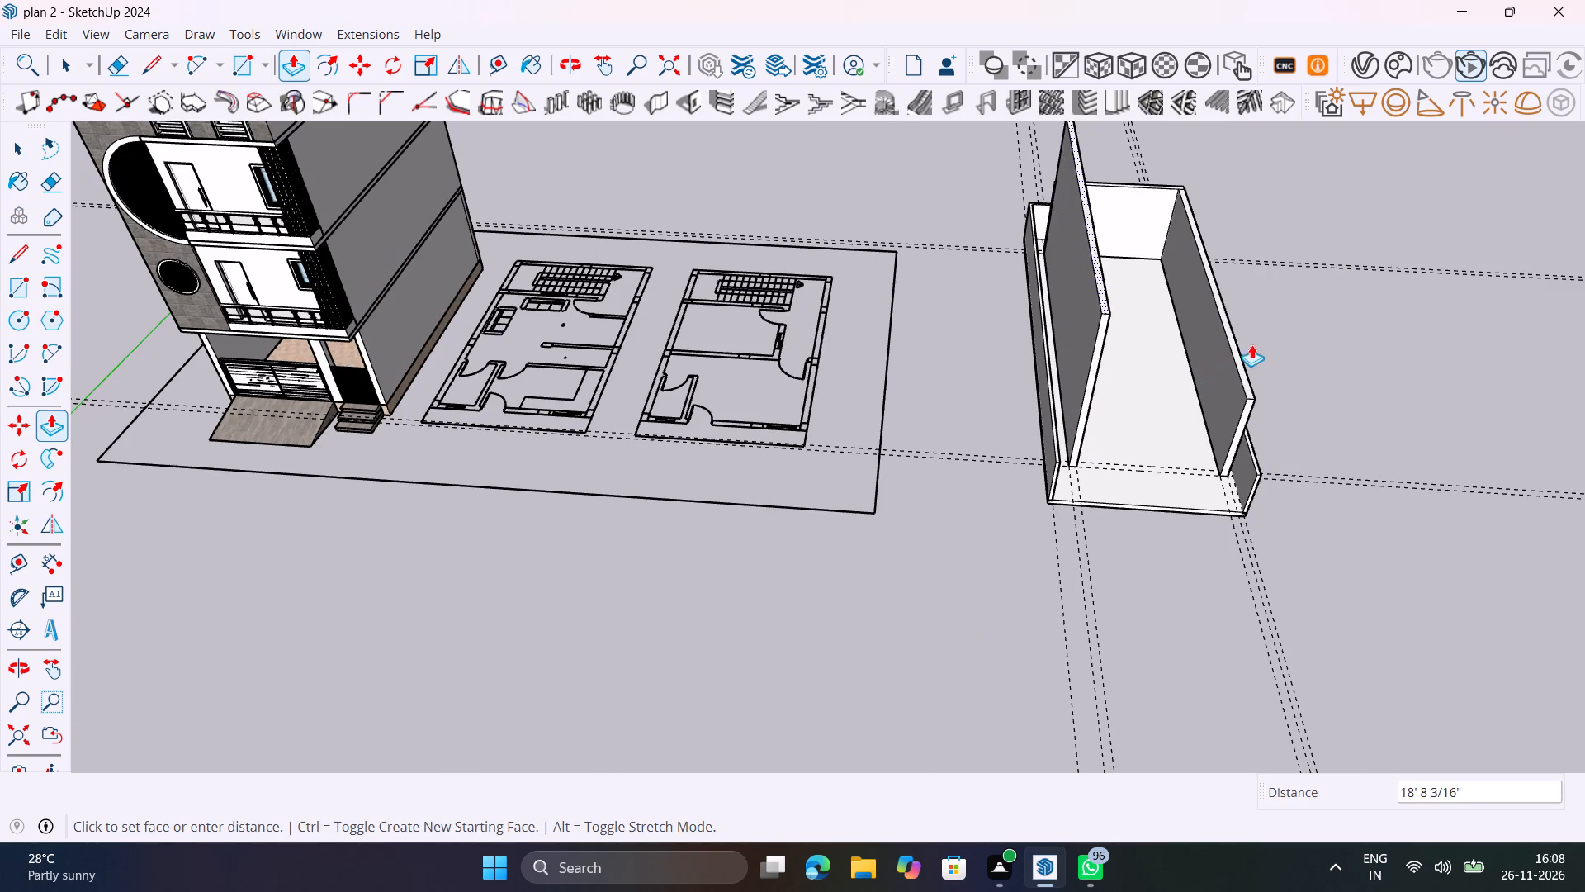
click(1250, 391)
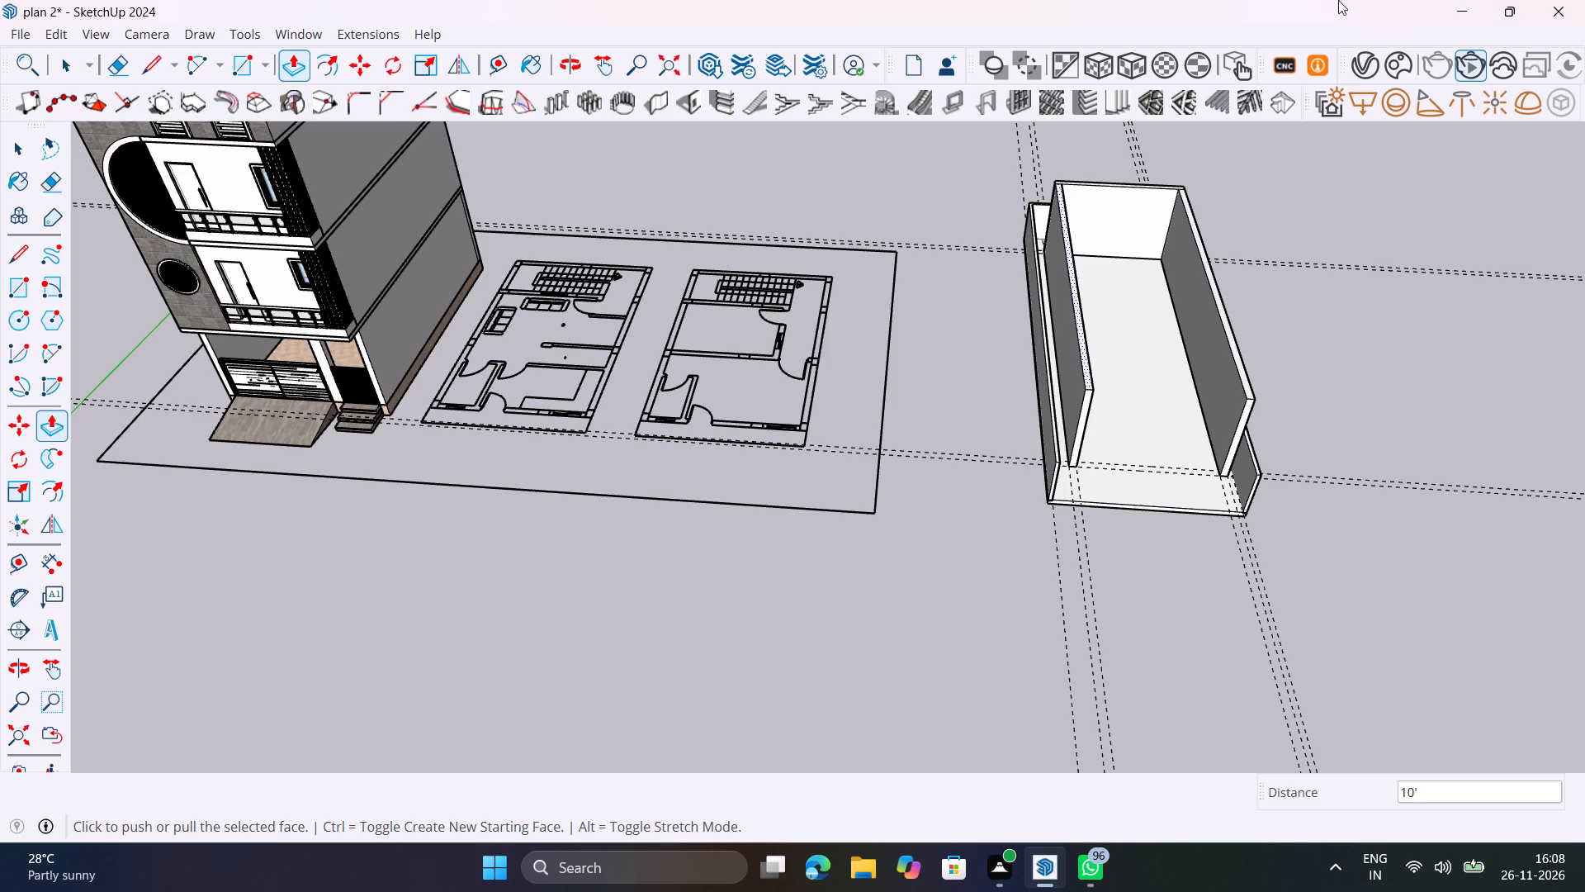
key(space)
text(V)
key(space)
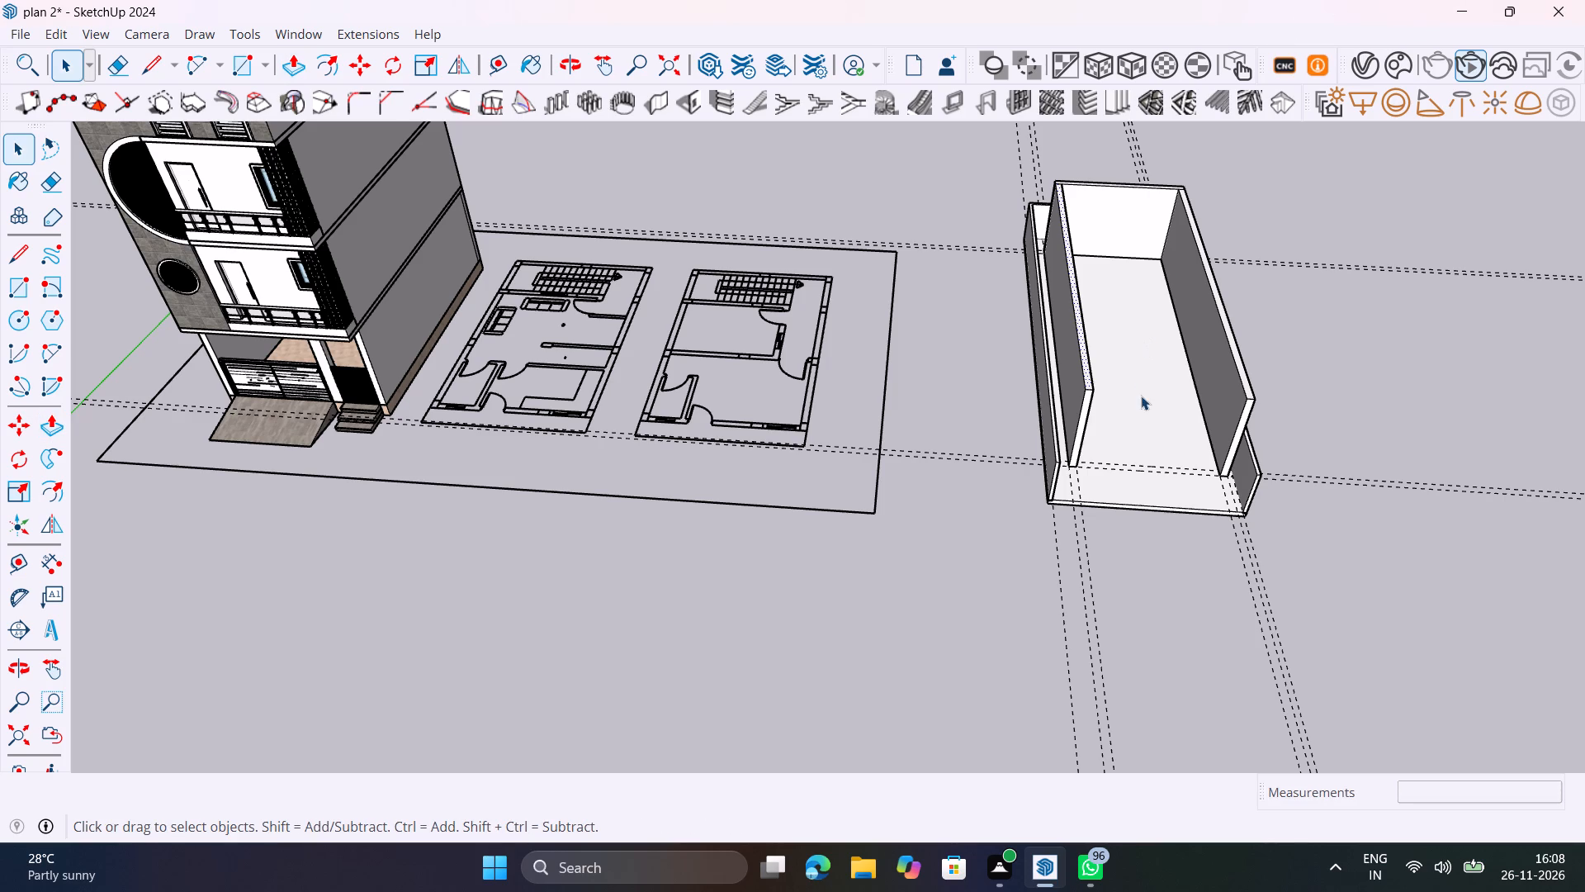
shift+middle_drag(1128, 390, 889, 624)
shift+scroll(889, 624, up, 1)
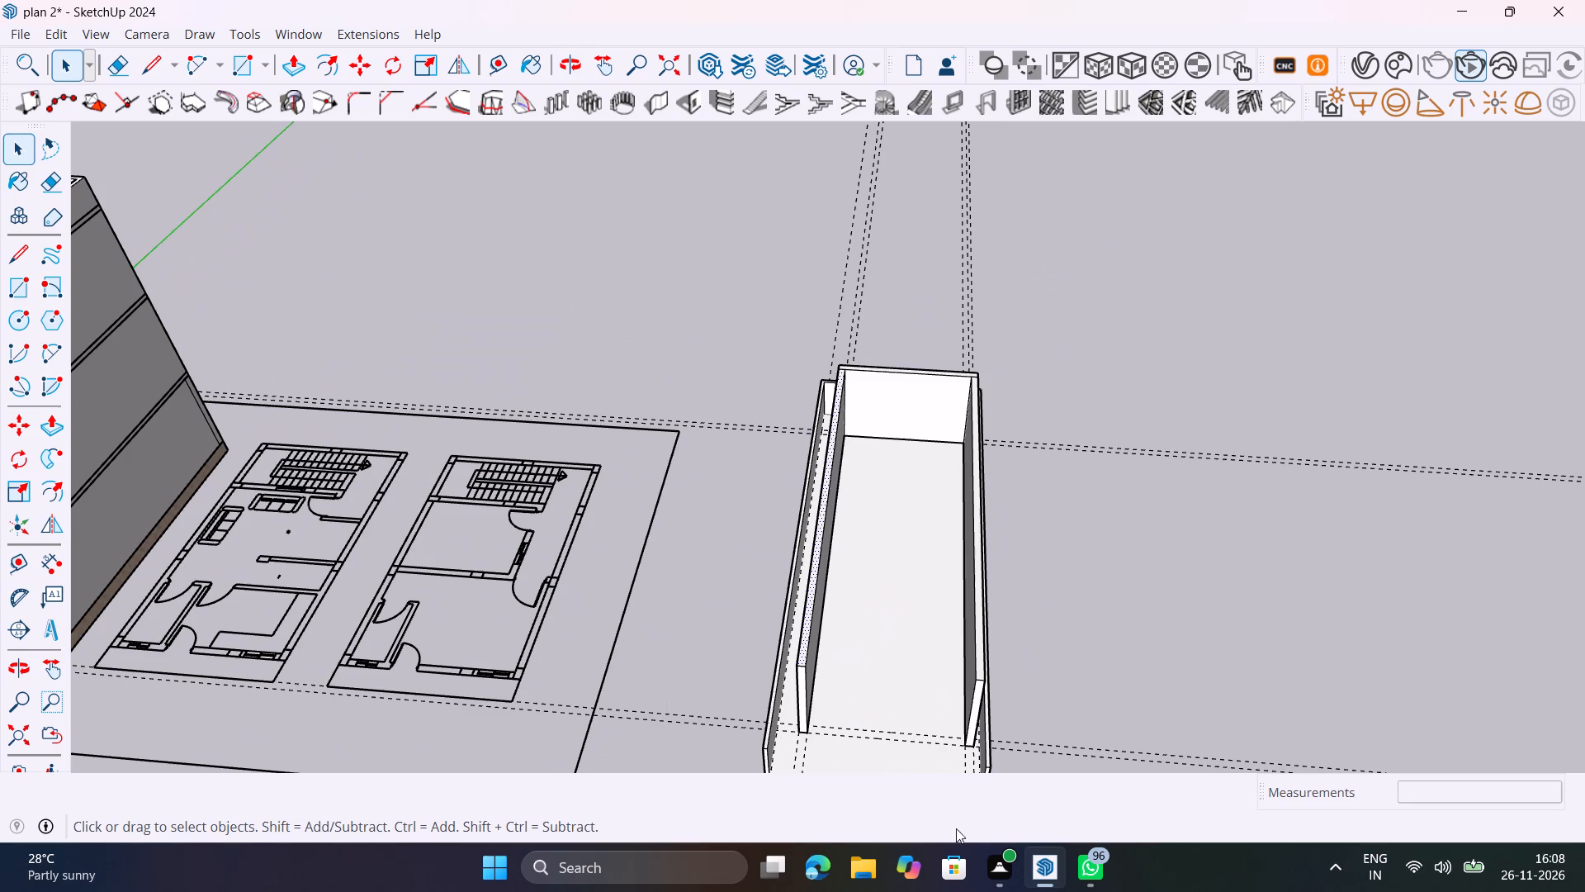
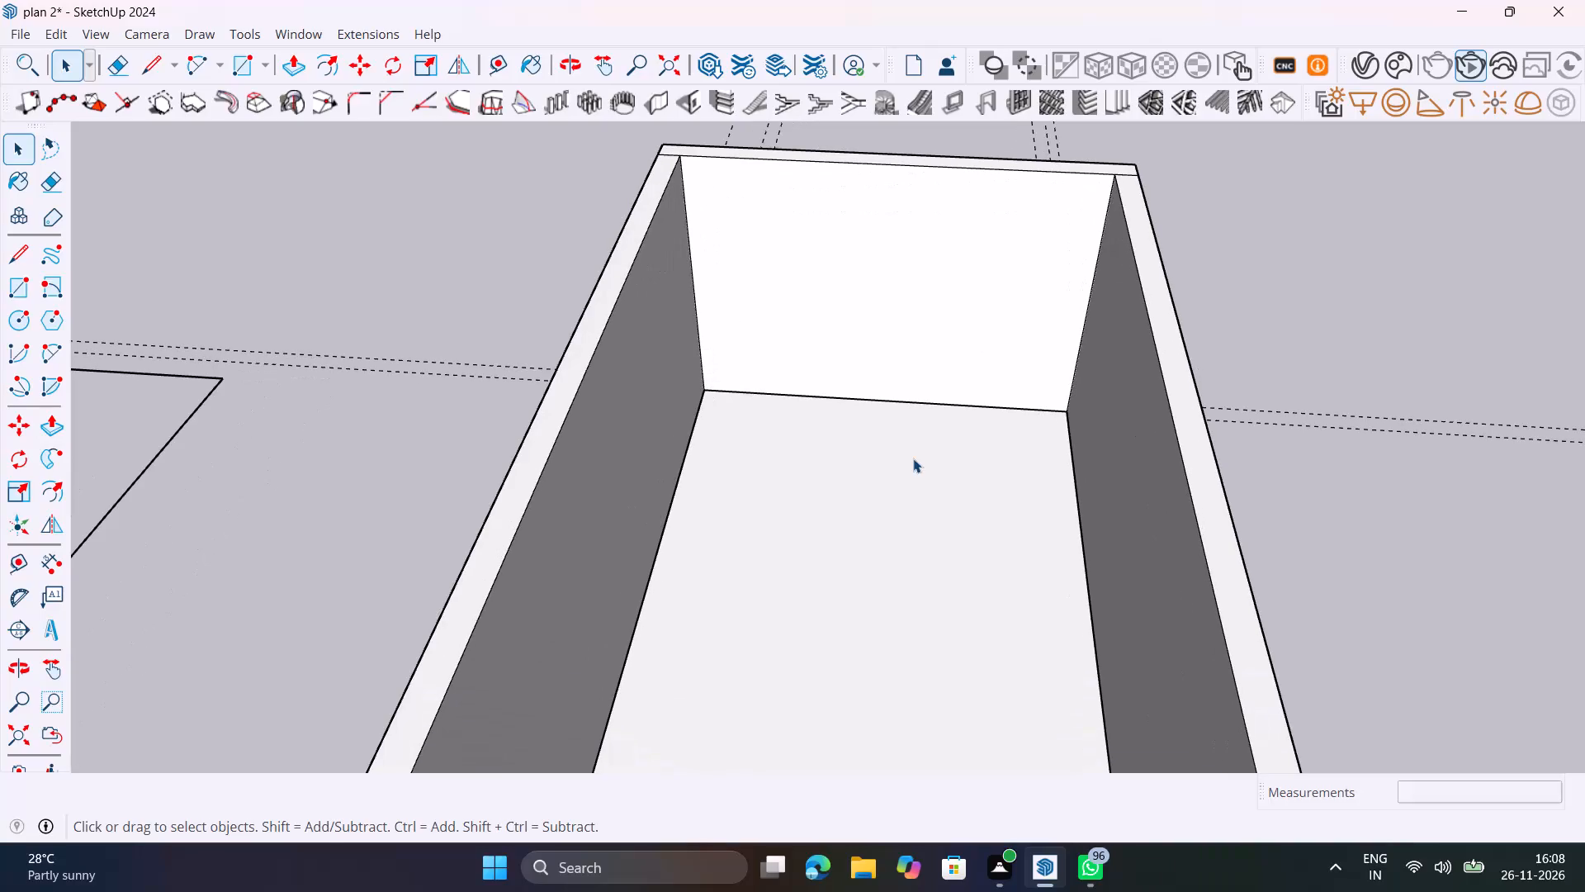
Set out lengthwise floor guides 4' from the base of the floor-plan-side inner wall and another 4.5" beyond.
middle_drag(913, 458, 854, 492)
key(t)
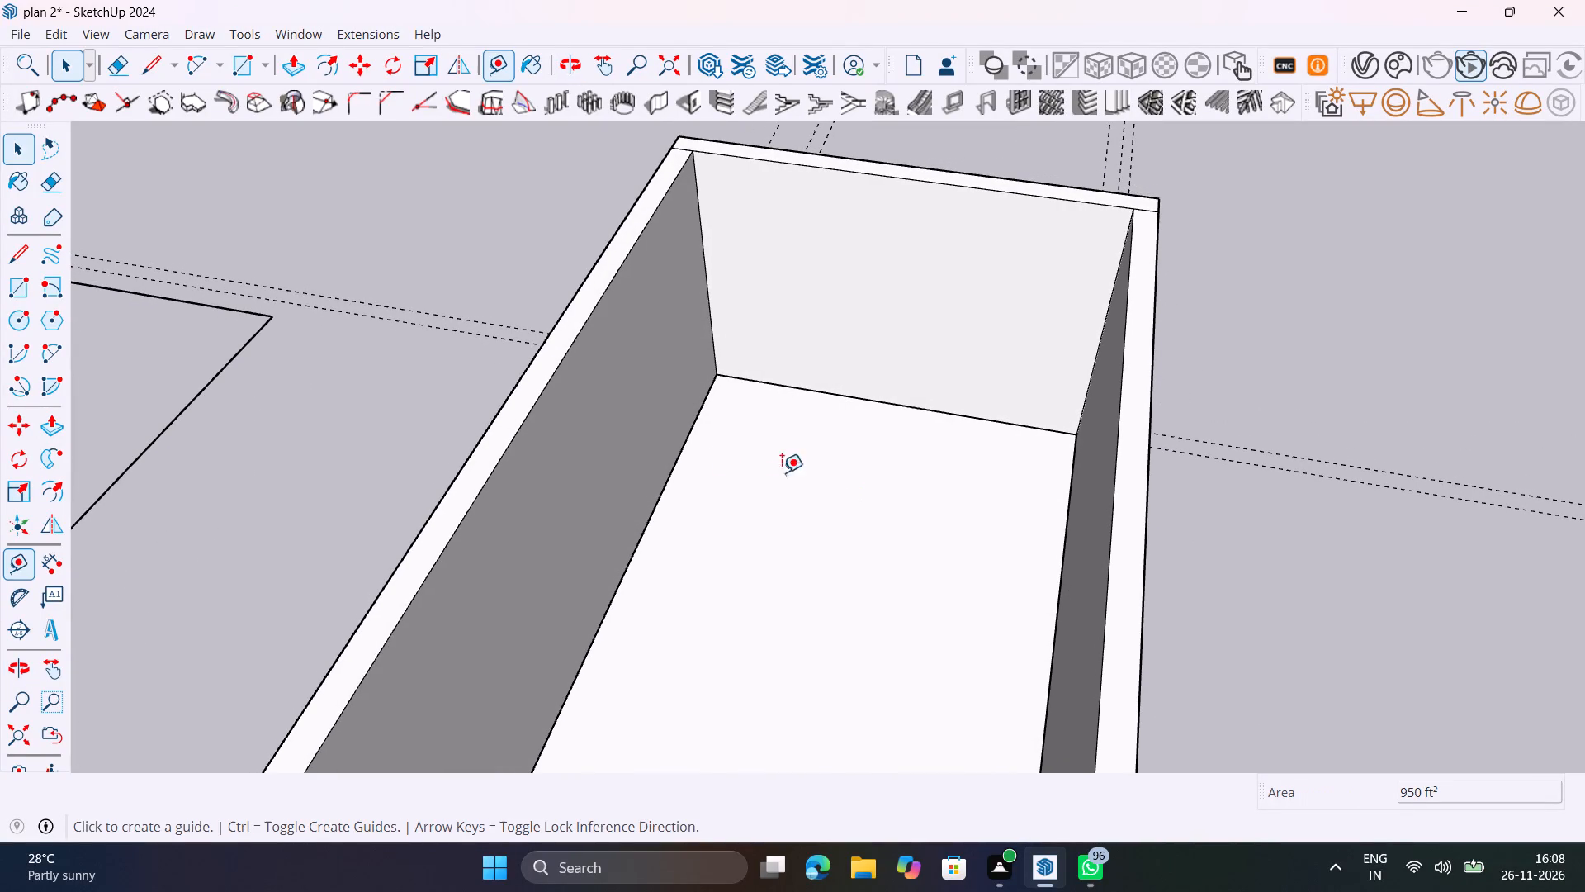
click(675, 462)
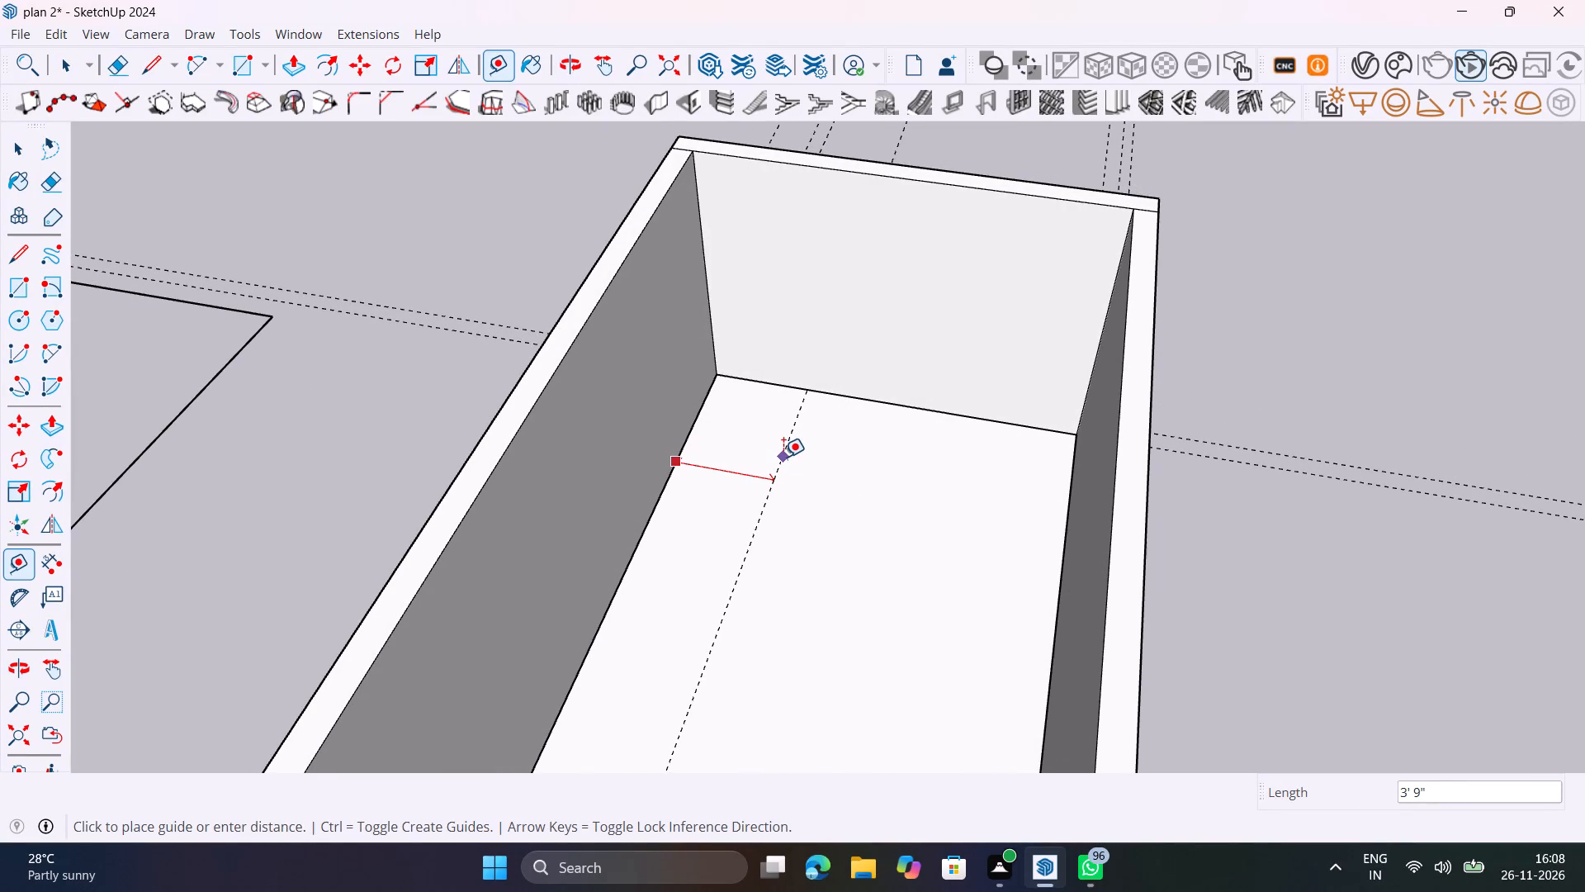
text(4')
key(Return)
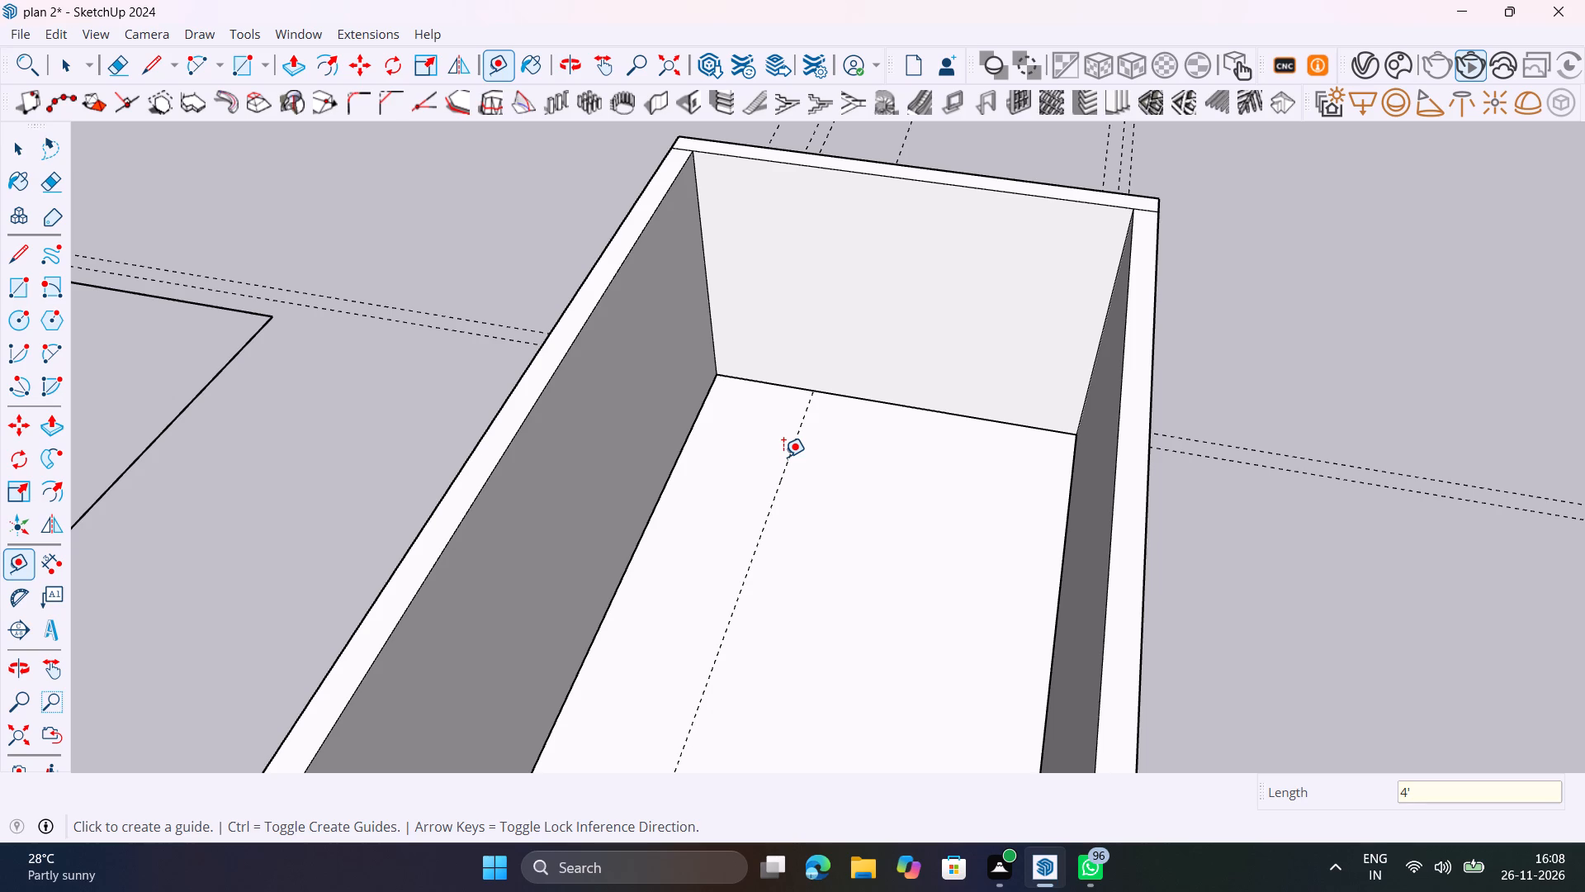
click(784, 464)
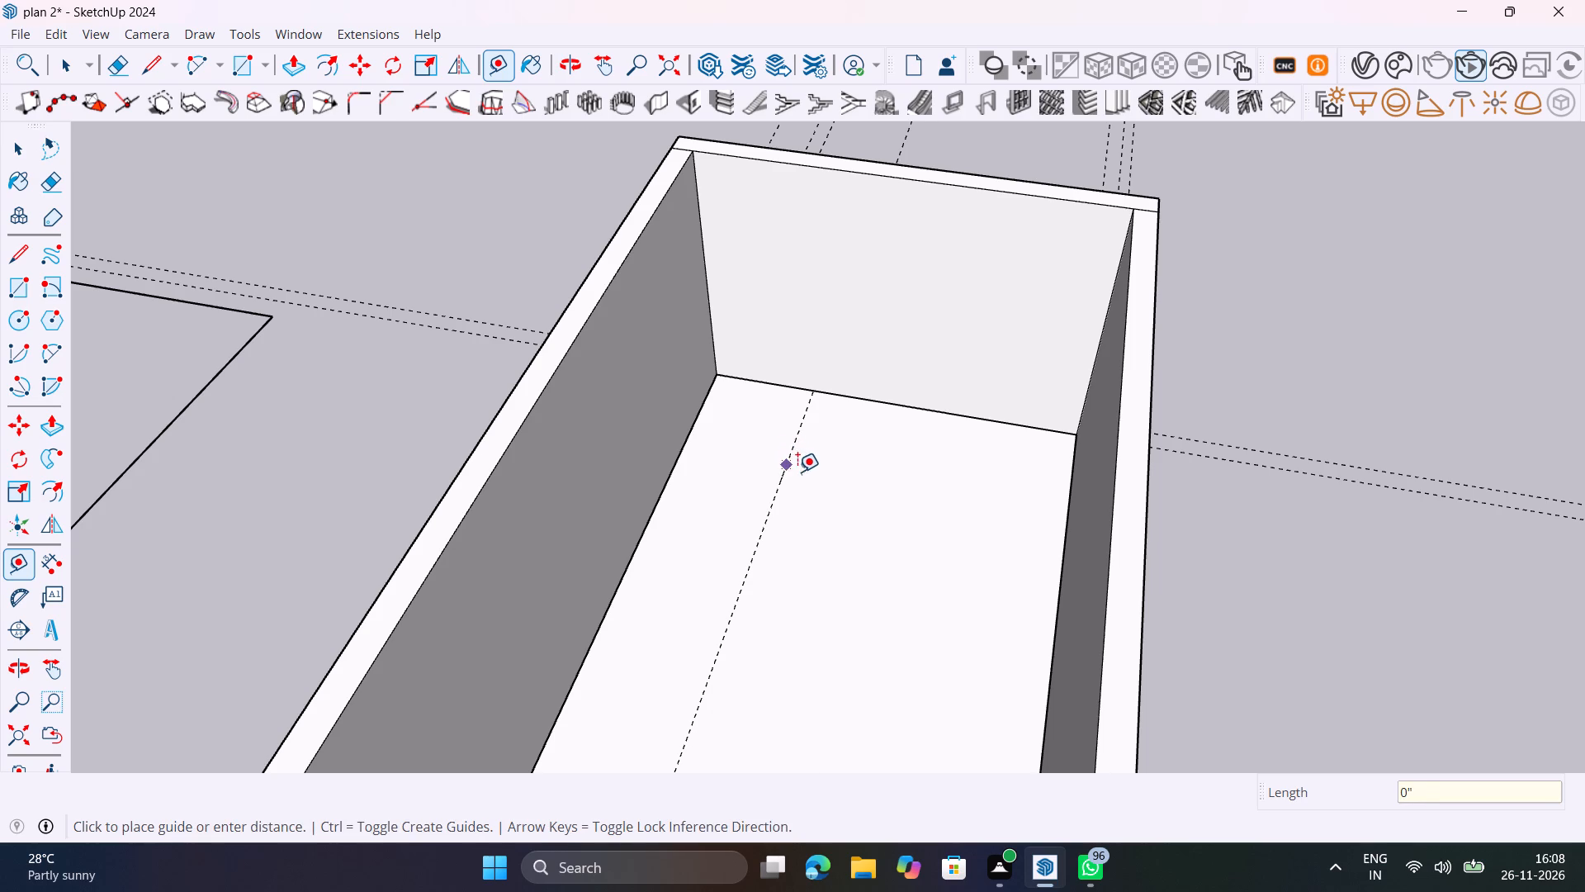
text(4.5")
key(Return)
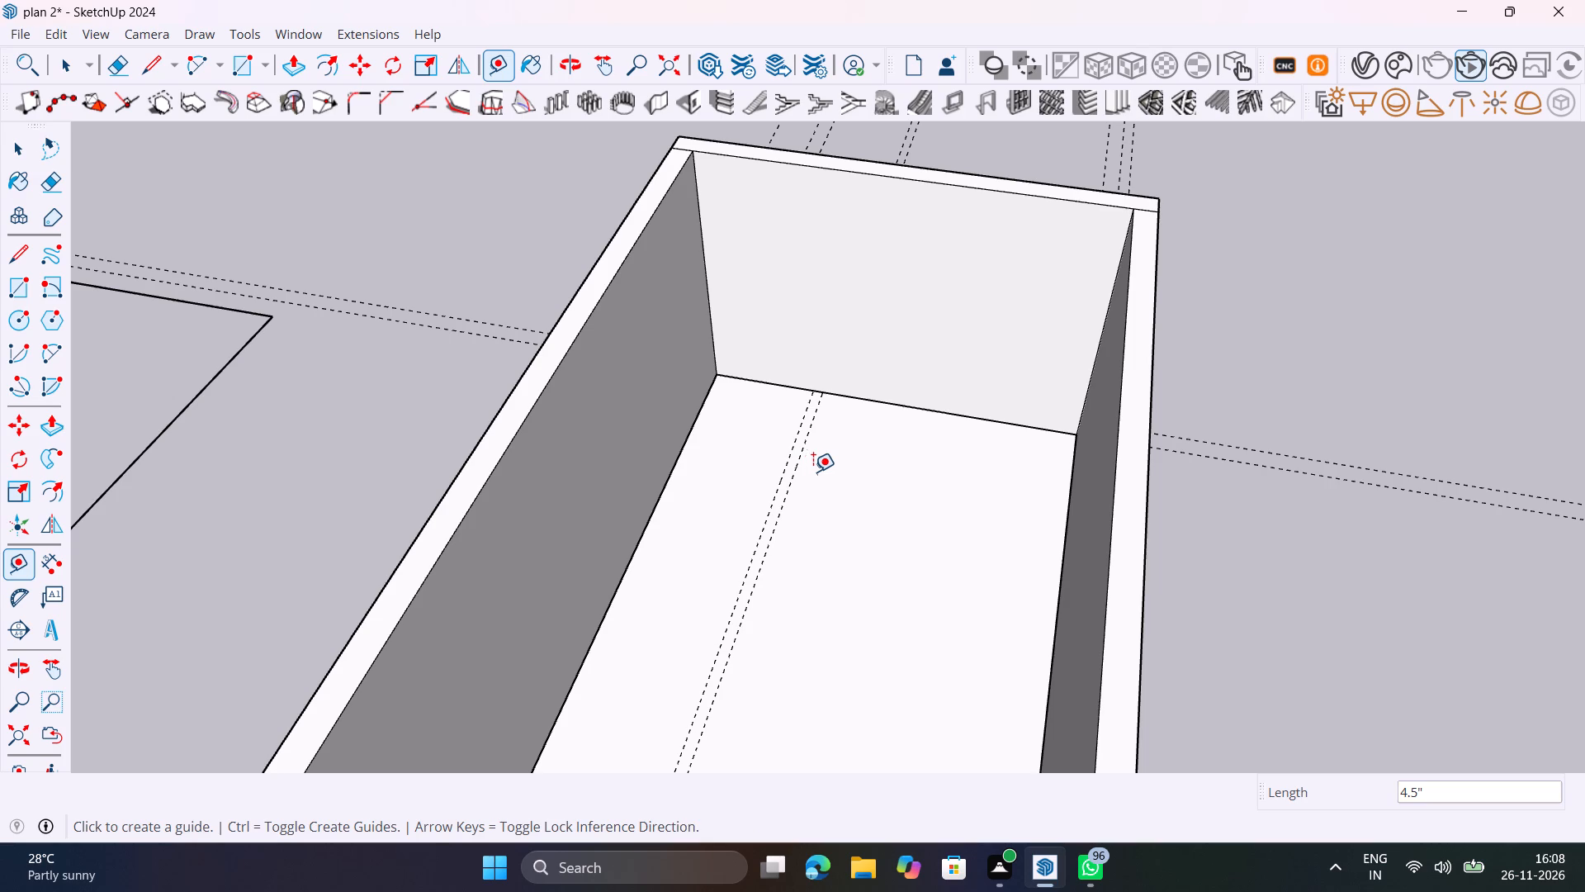
Set out crosswise floor guides 16' from the base of the far end wall and another 4.55" beyond.
click(925, 411)
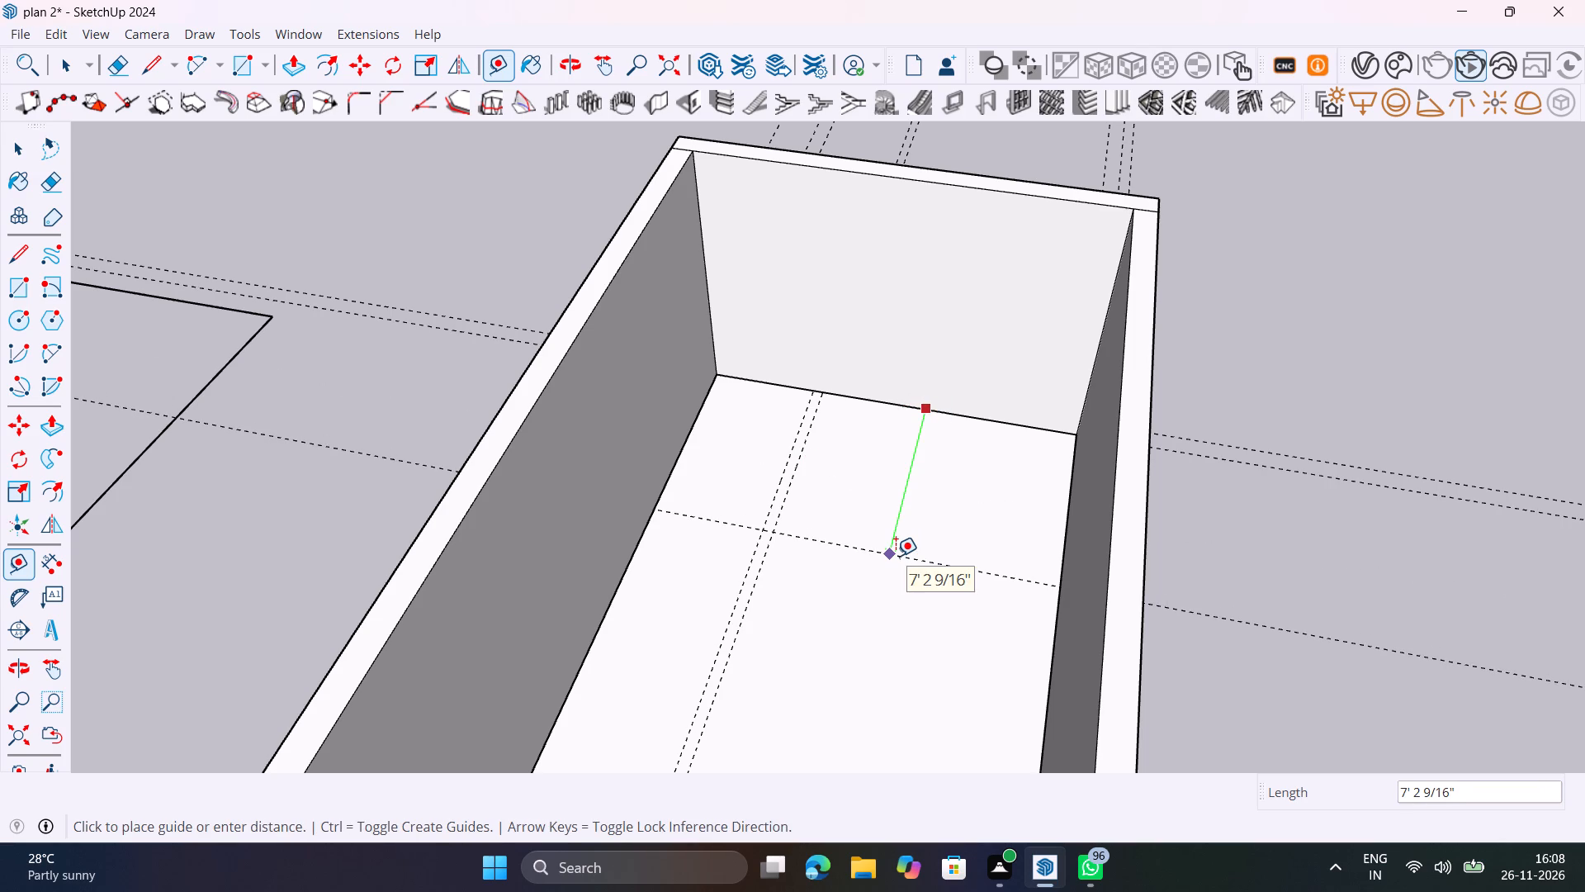
text(16')
key(Return)
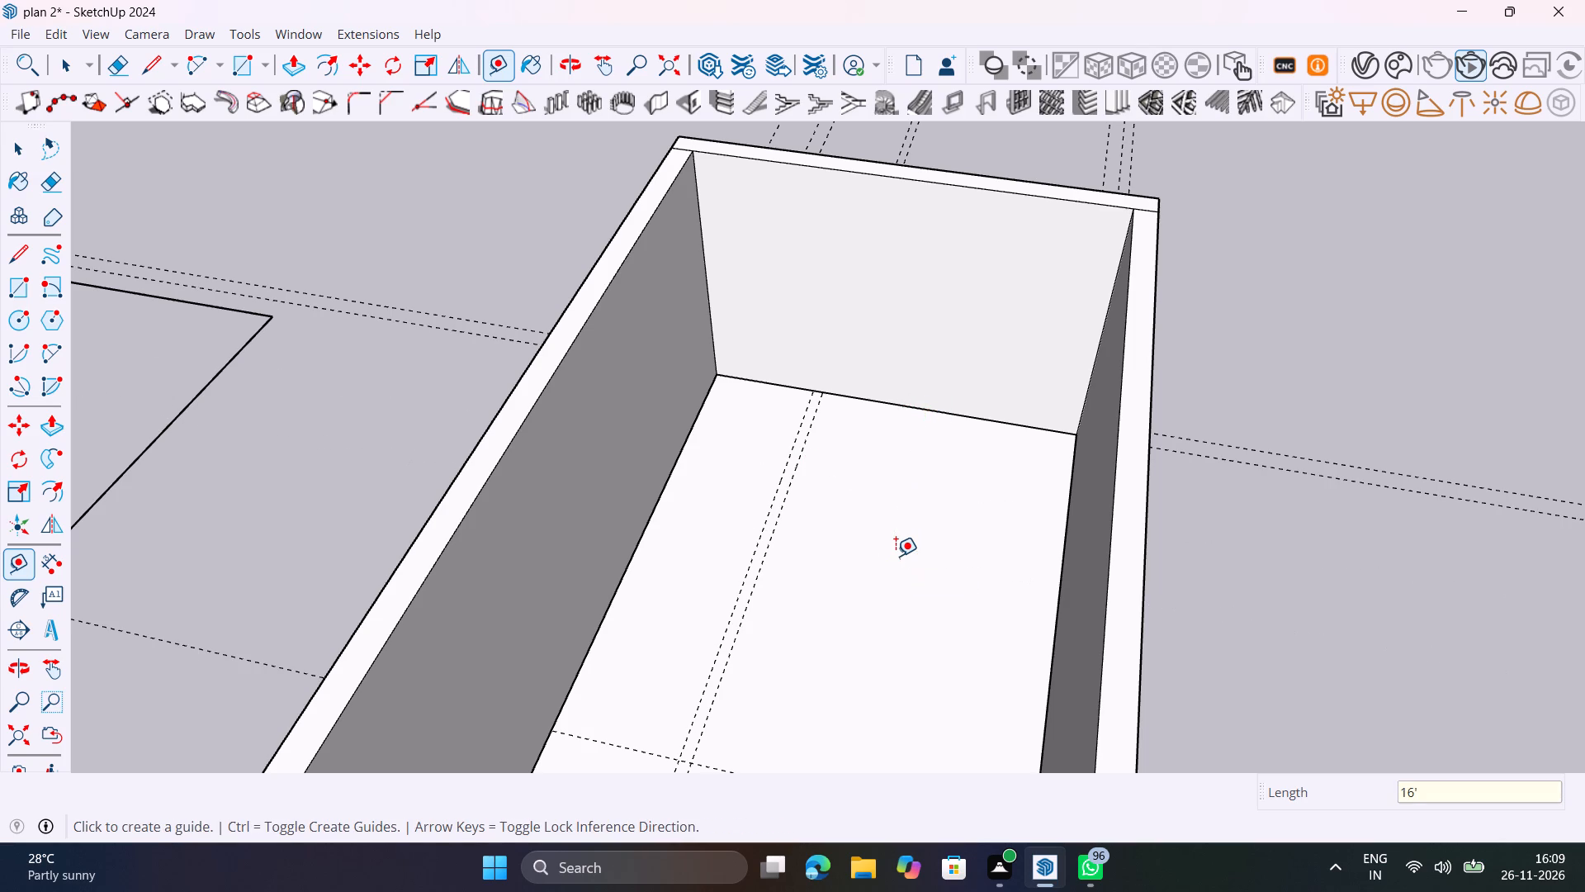
scroll(896, 556, down, 12)
scroll(896, 556, up, 2)
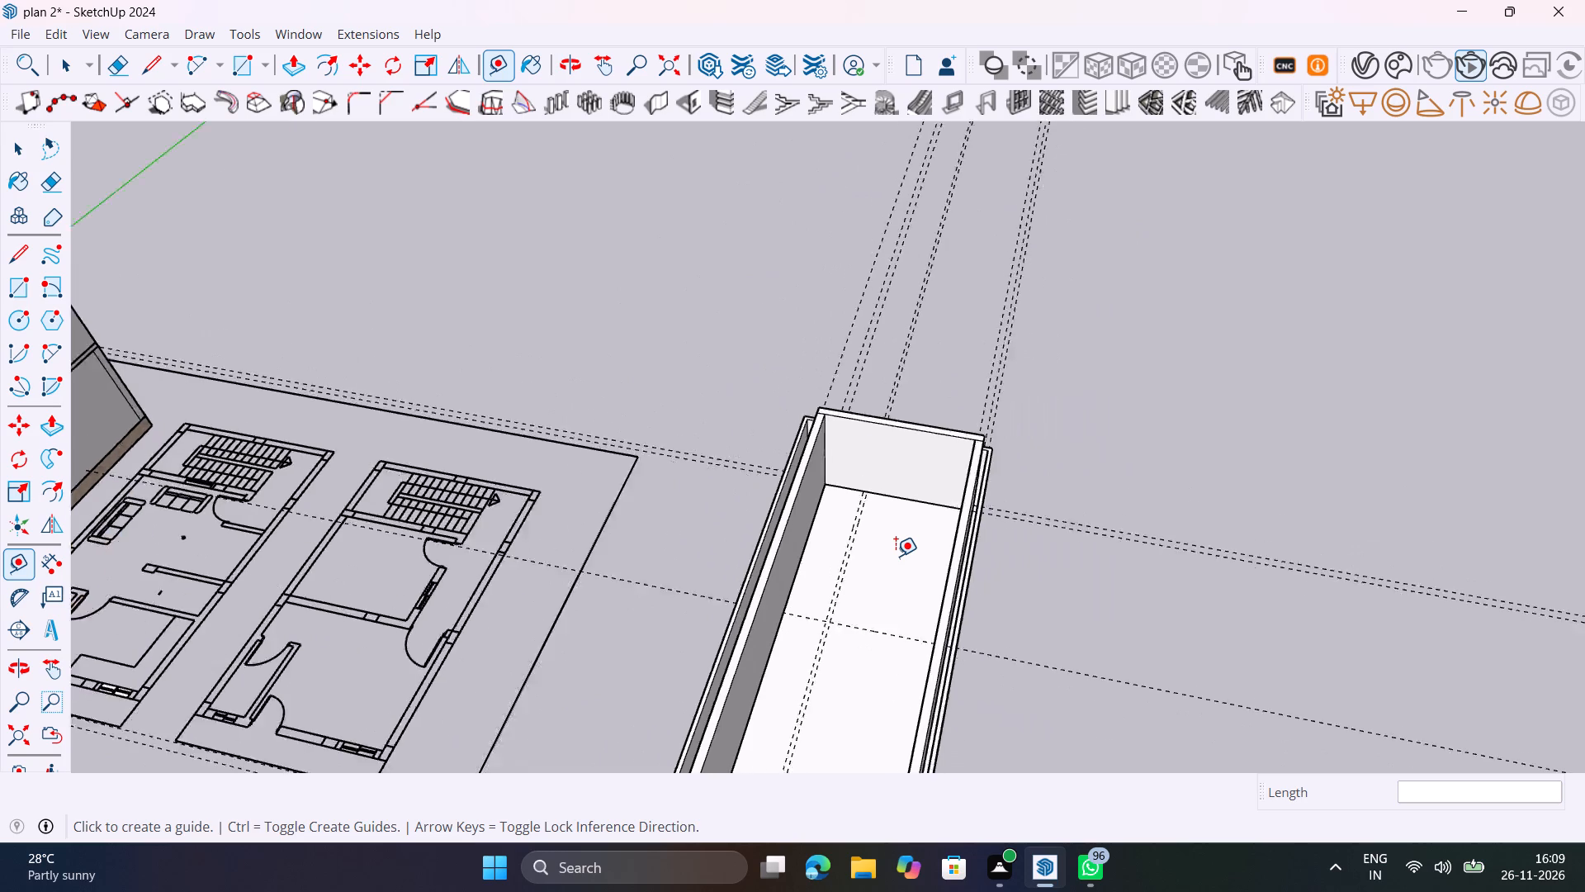
scroll(896, 556, up, 8)
middle_drag(906, 574, 977, 619)
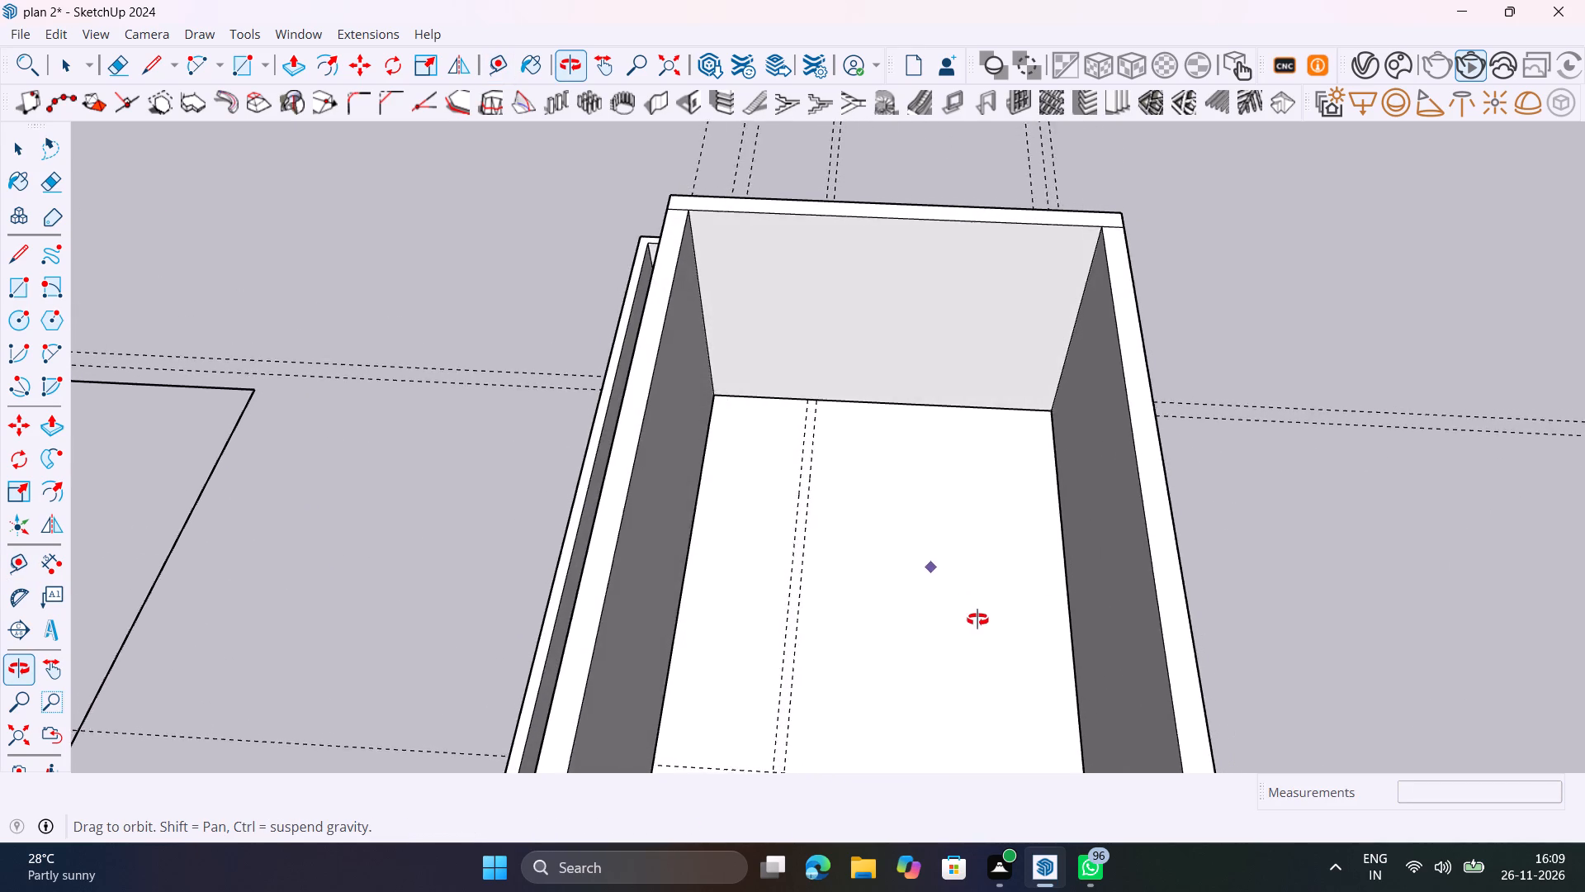
middle_drag(977, 619, 906, 537)
scroll(906, 537, down, 7)
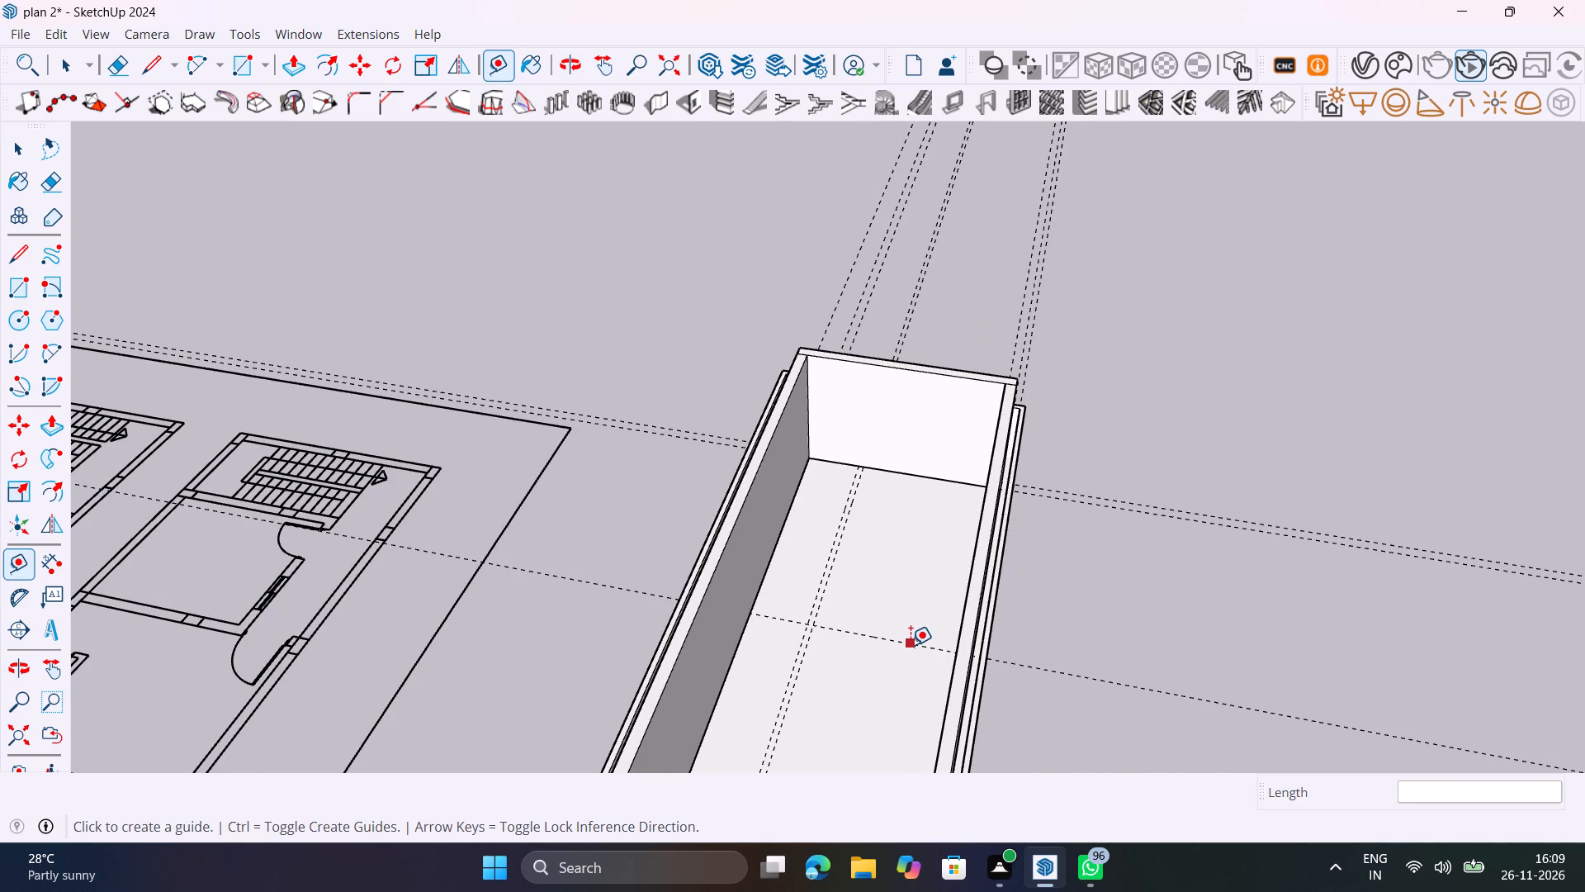
click(911, 645)
text(4.55")
key(Return)
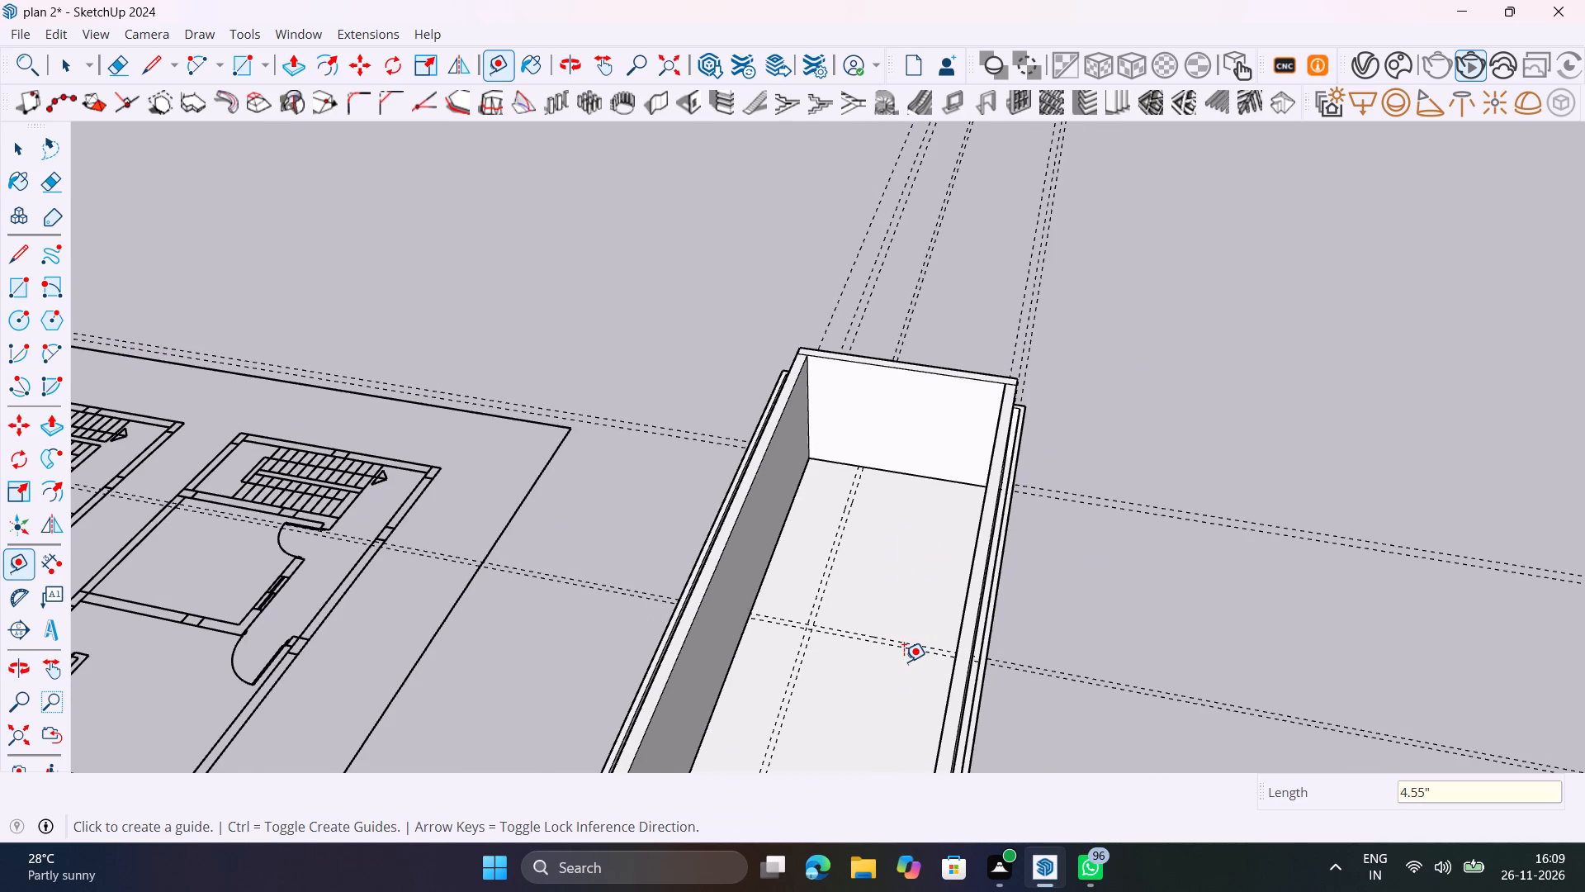
Draw two rectangular partition strips along the guides, one from the end wall to the crossing and one across to the opposite side wall.
scroll(904, 662, up, 10)
key(space)
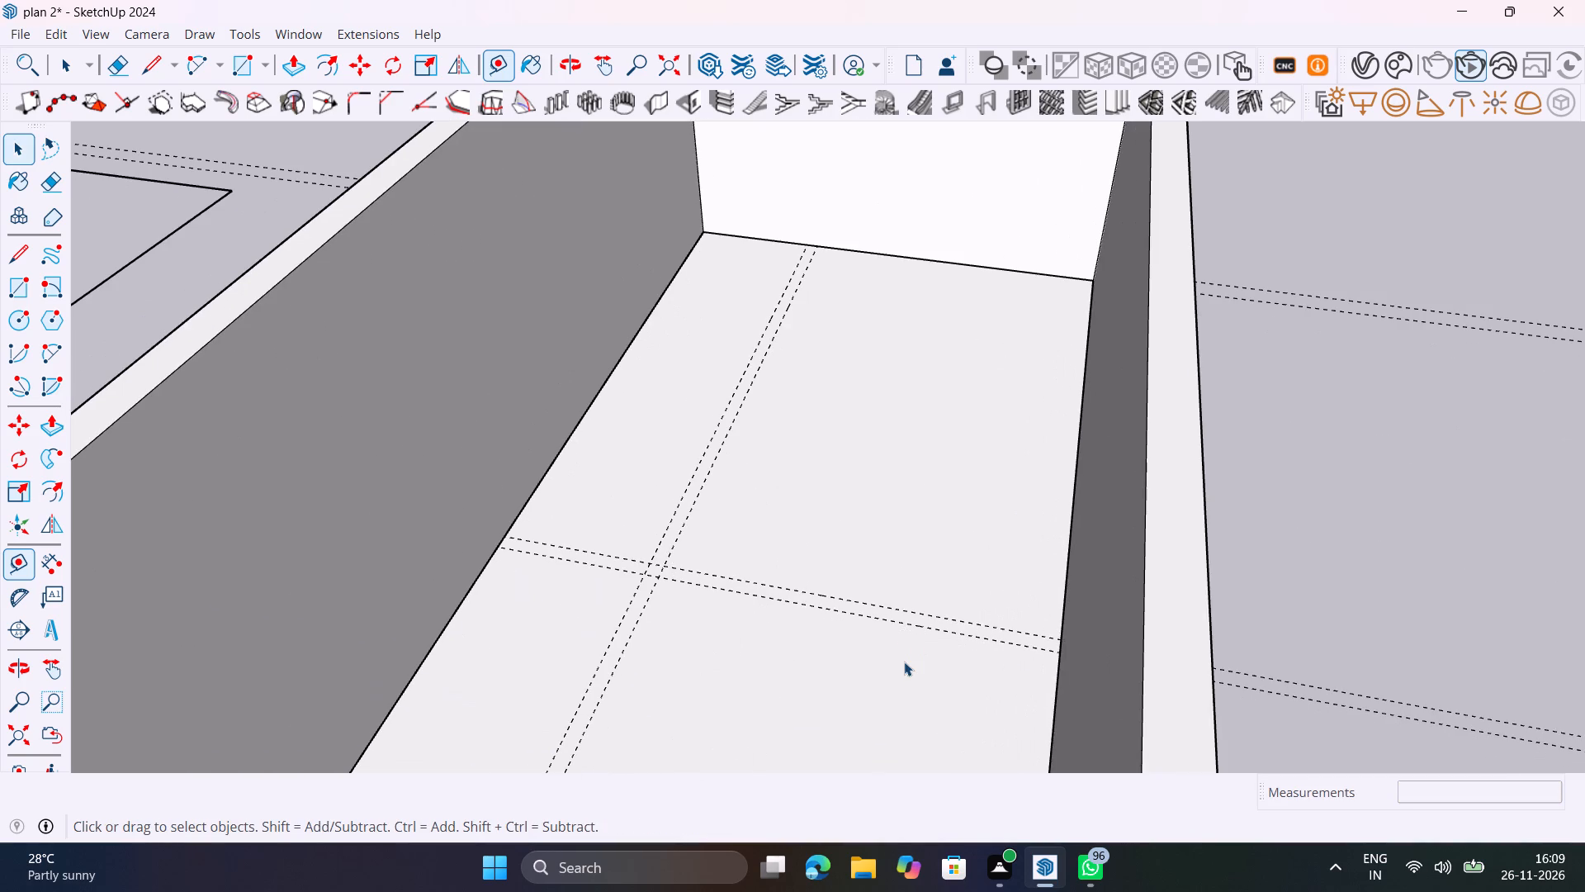
key(r)
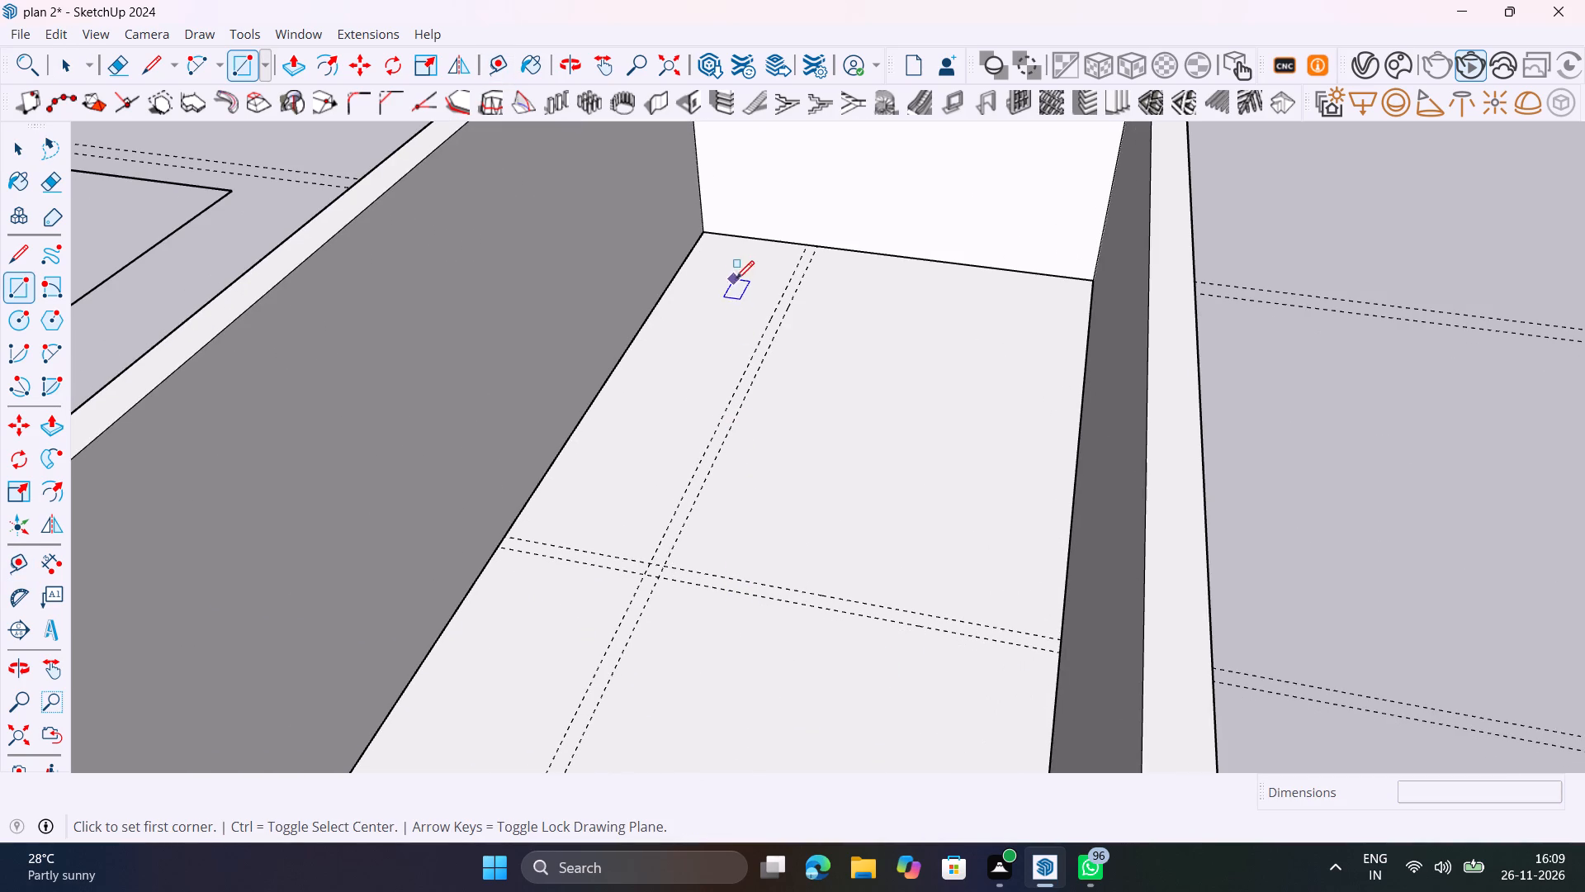
click(807, 245)
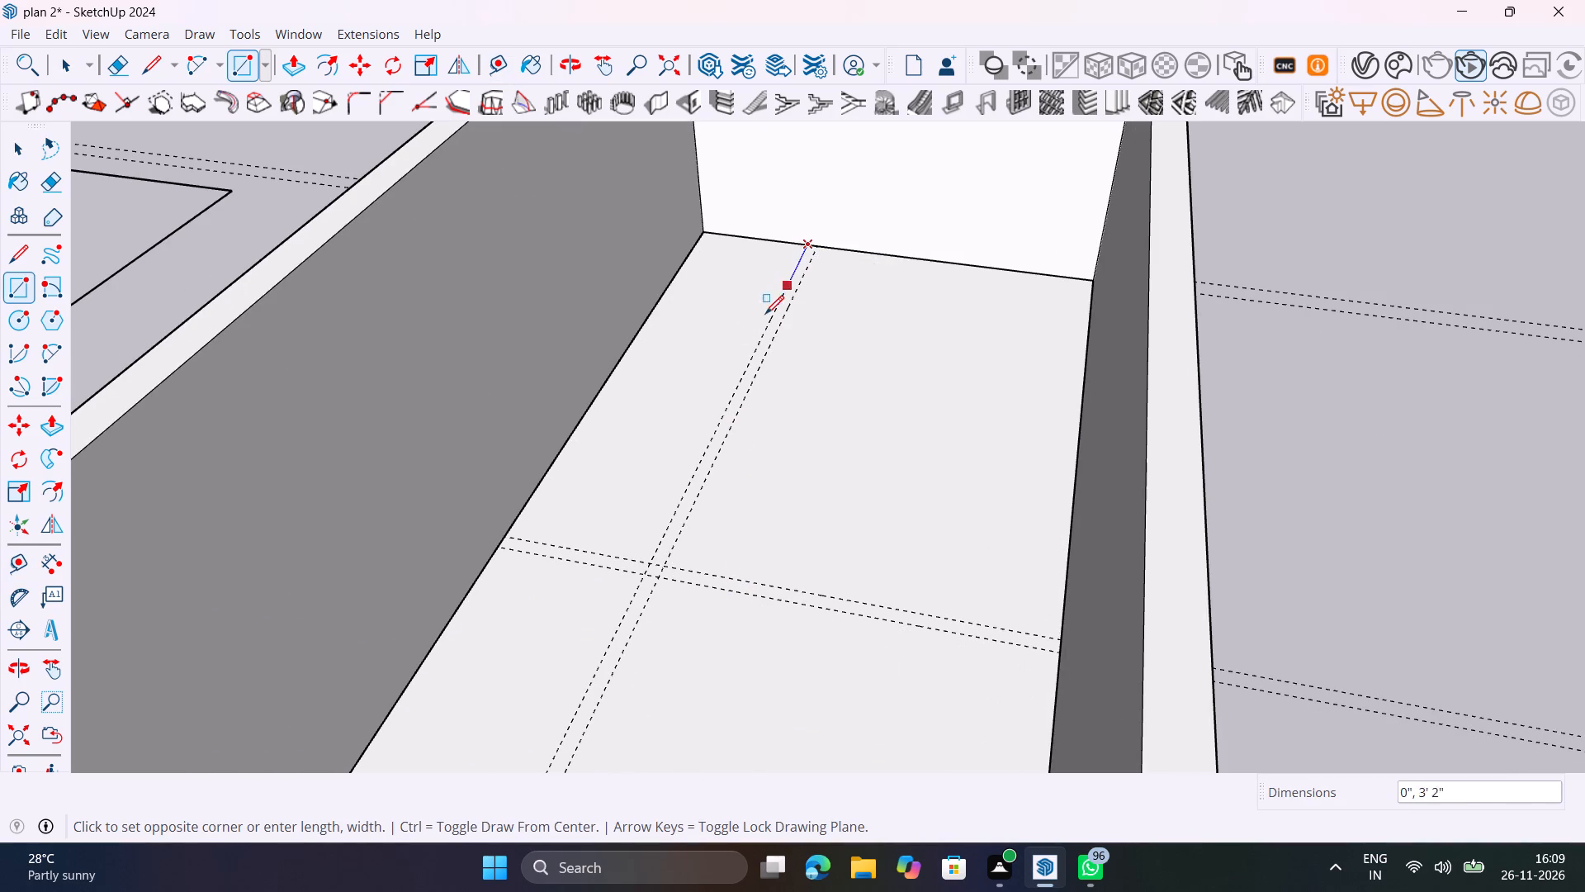
click(656, 576)
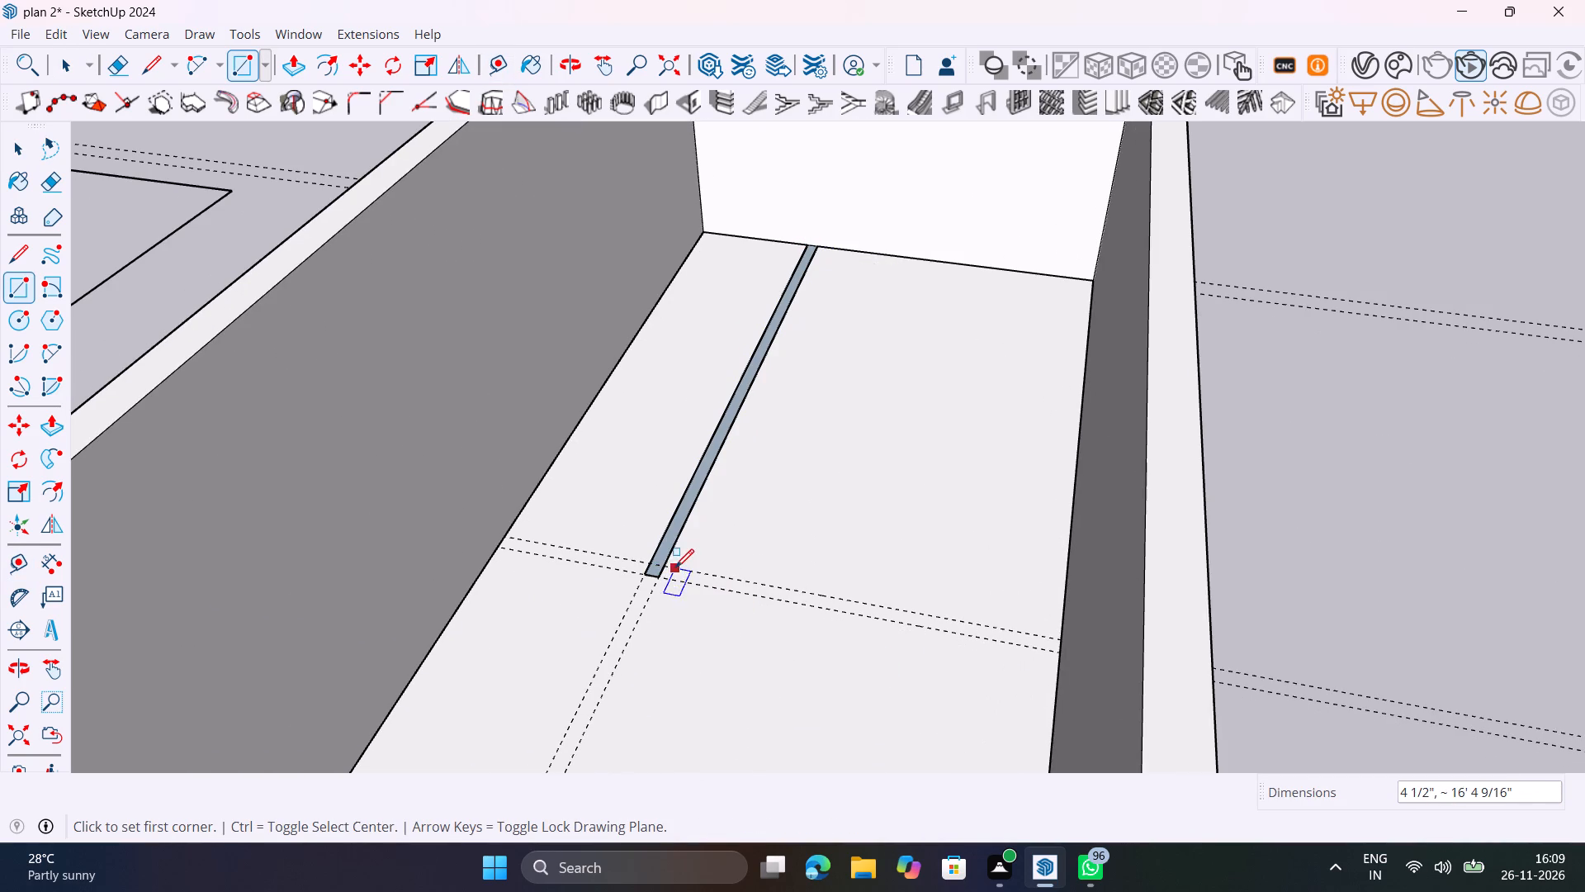
click(672, 566)
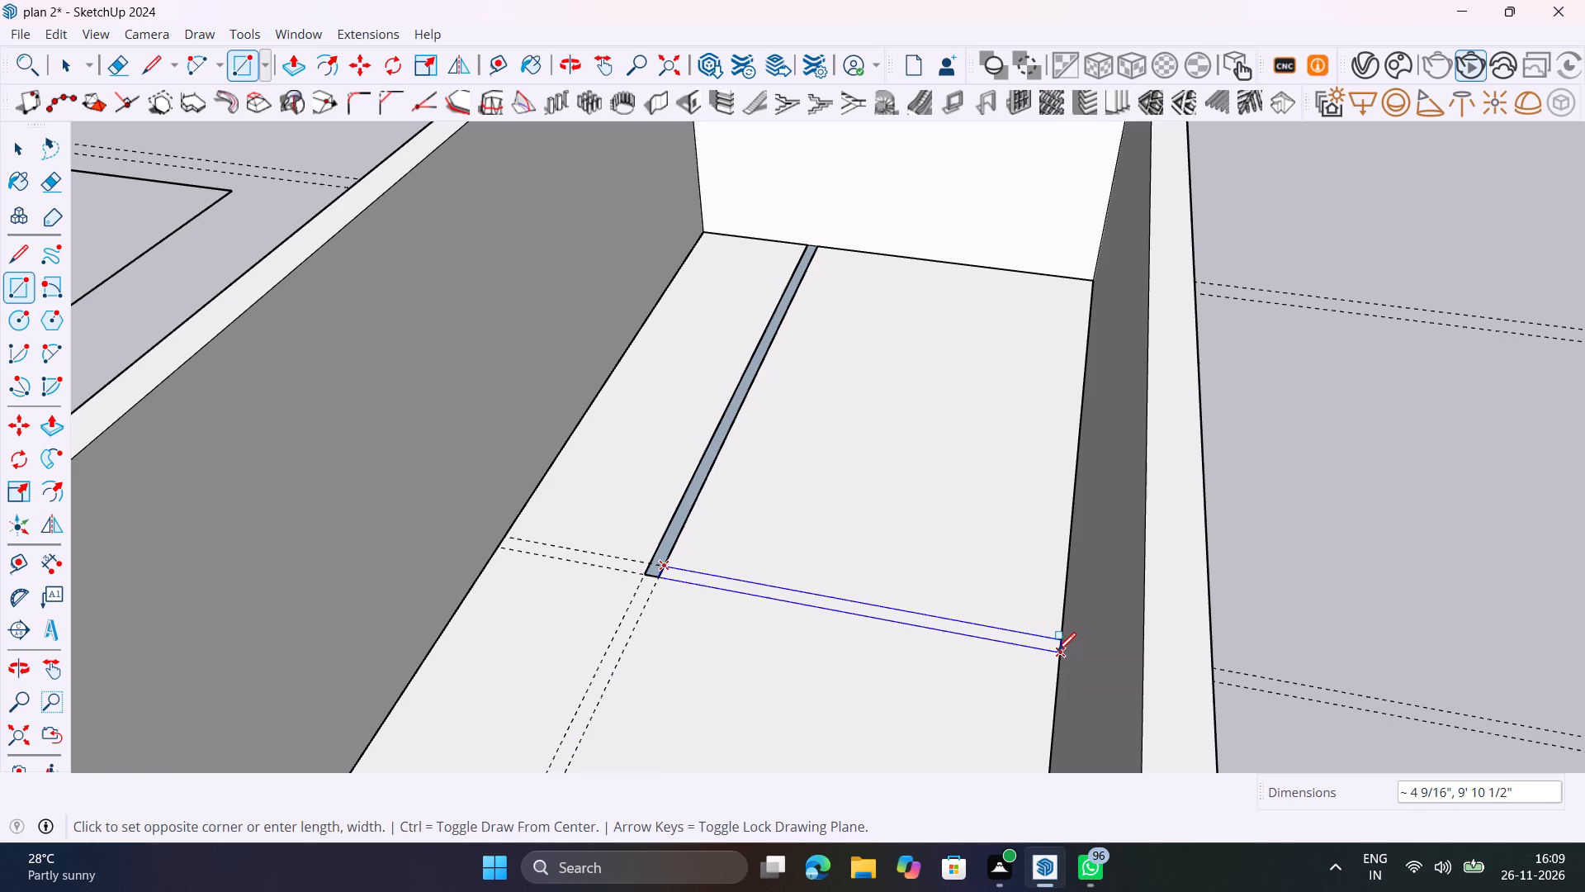
click(1057, 651)
Delete the extra face enclosed by the strips and erase the dividing lines at their corner to form one L-shaped face.
key(space)
drag(1011, 567, 1019, 568)
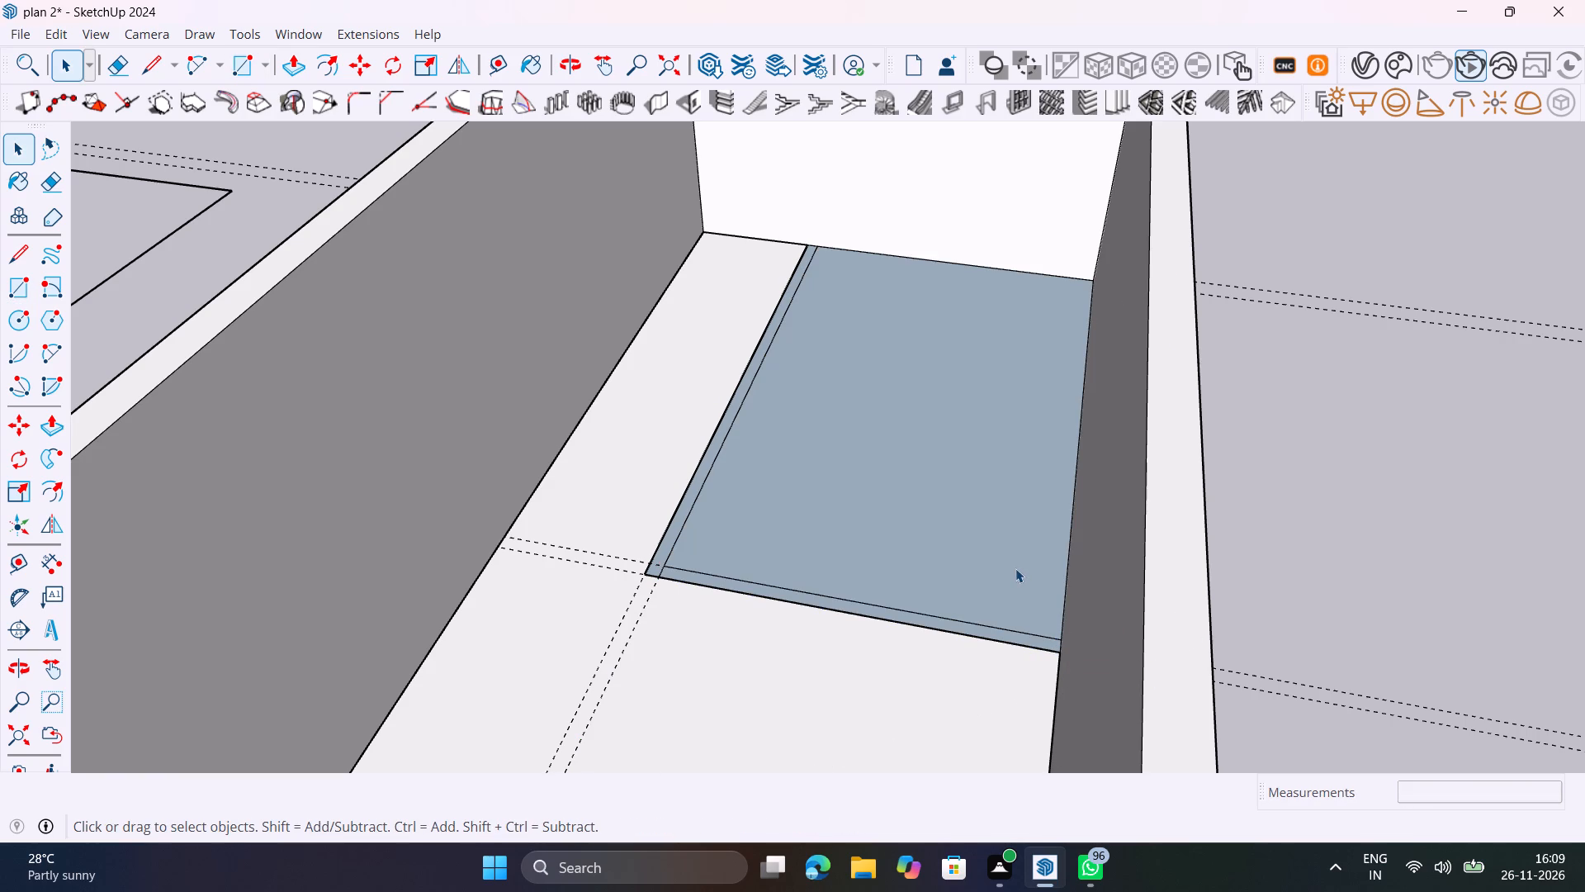
click(992, 553)
key(Delete)
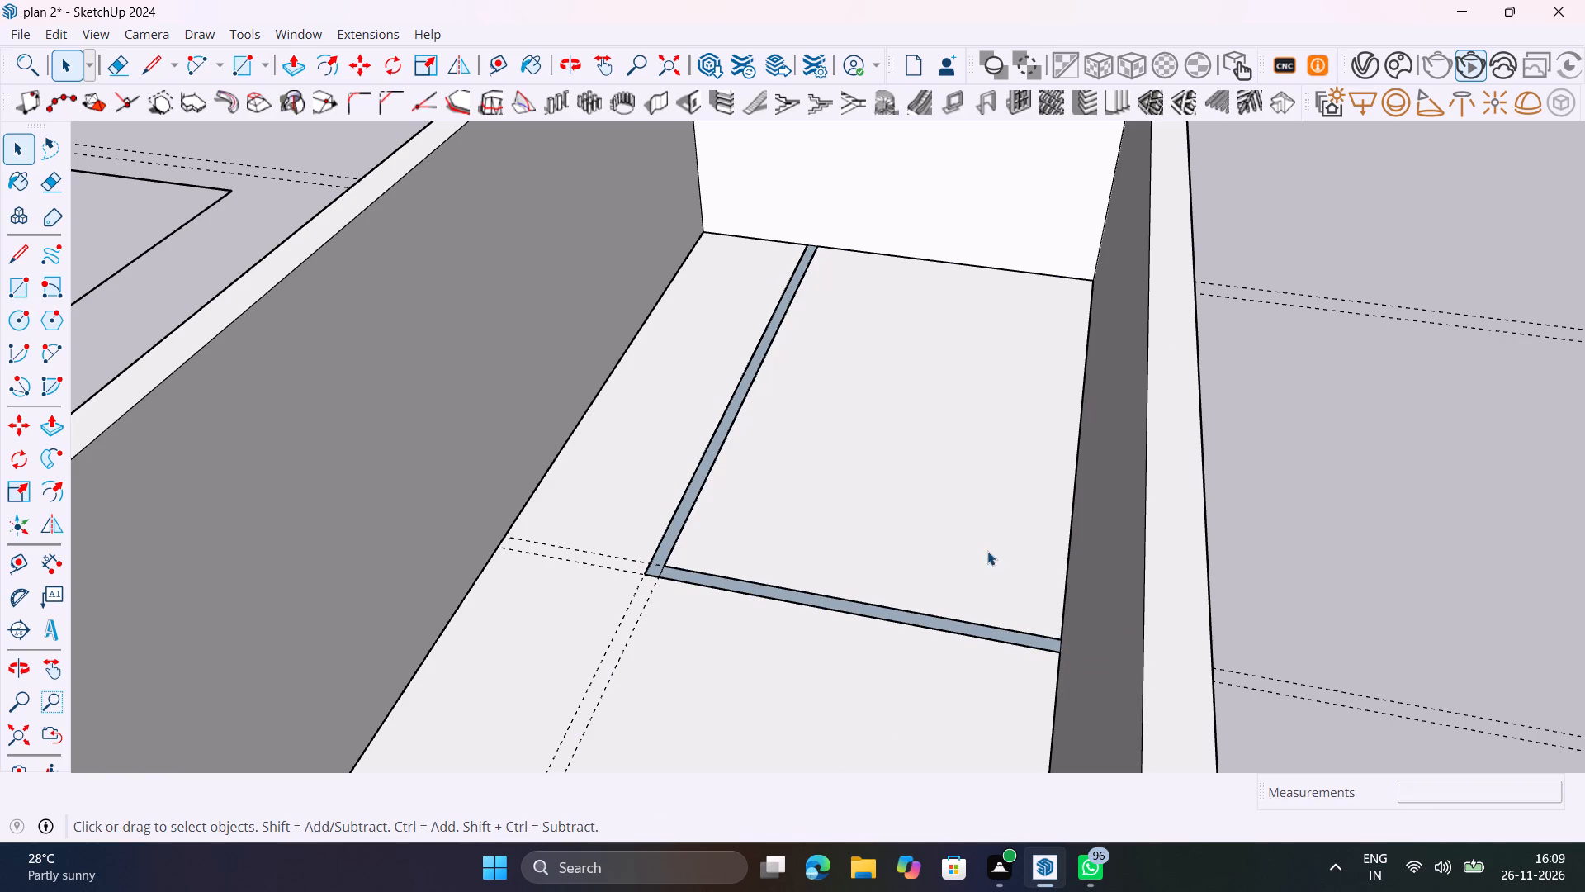
scroll(645, 568, up, 11)
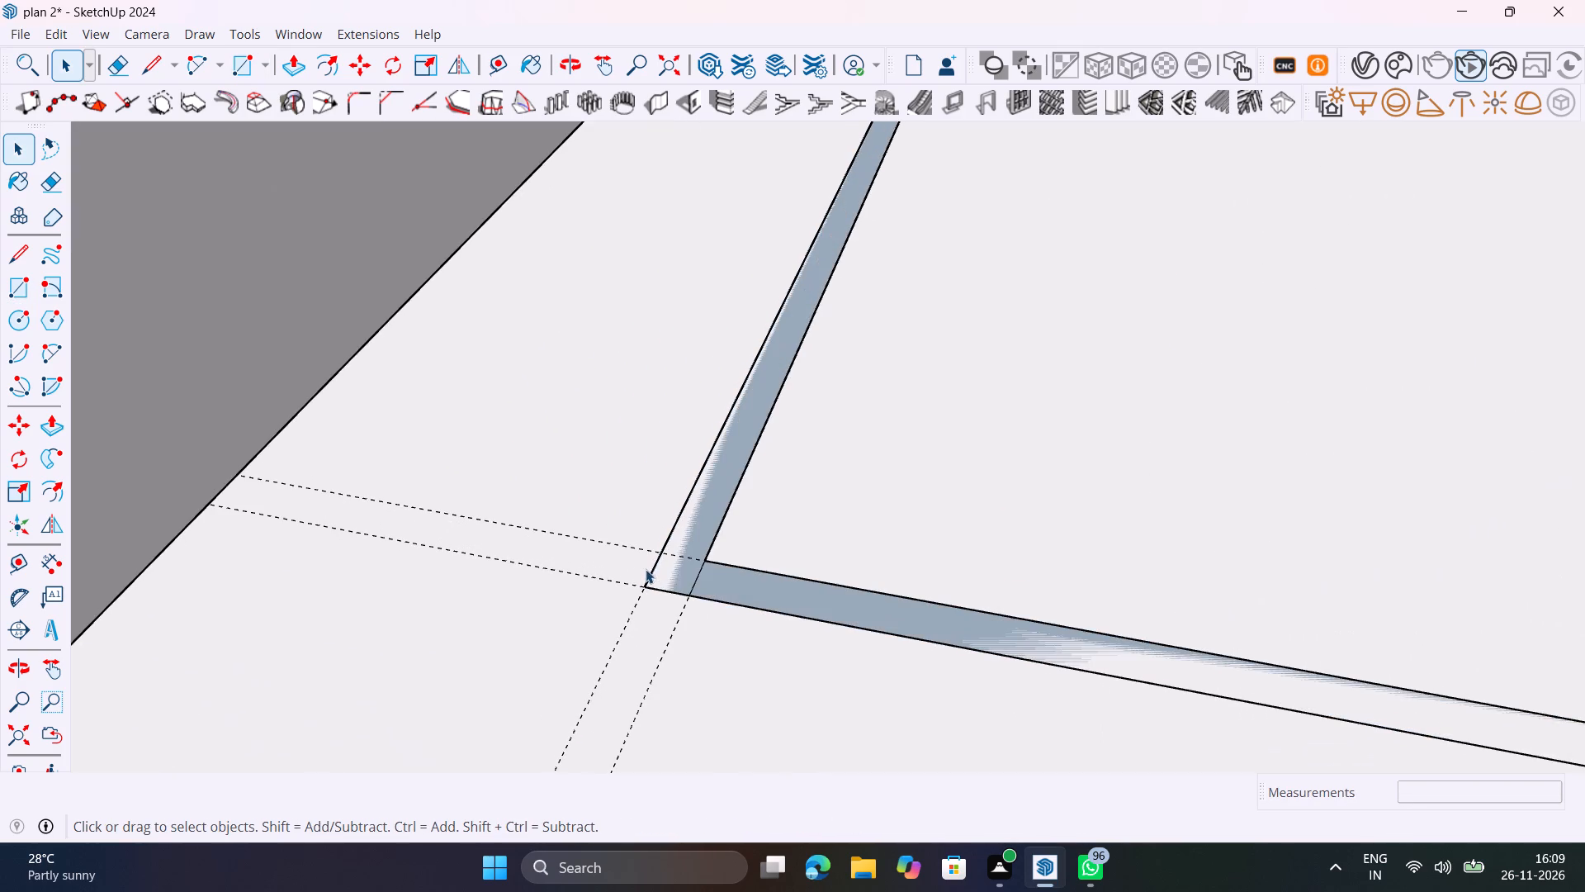
key(e)
drag(717, 594, 684, 573)
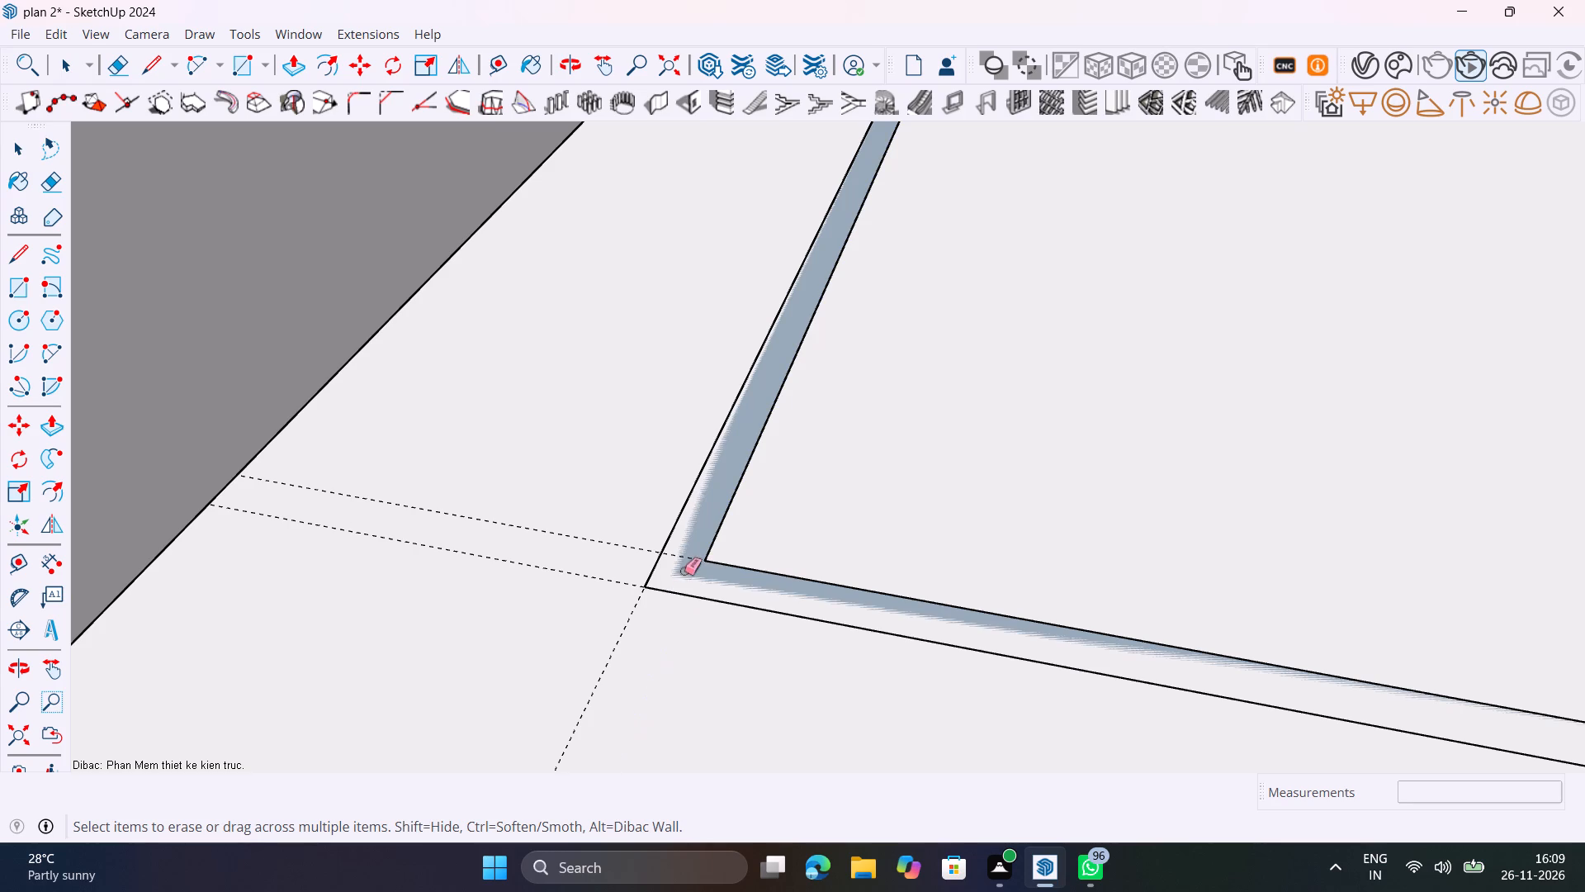
Extrude the L-shaped partition strip upward 10'.
key(space)
click(700, 572)
key(p)
click(698, 572)
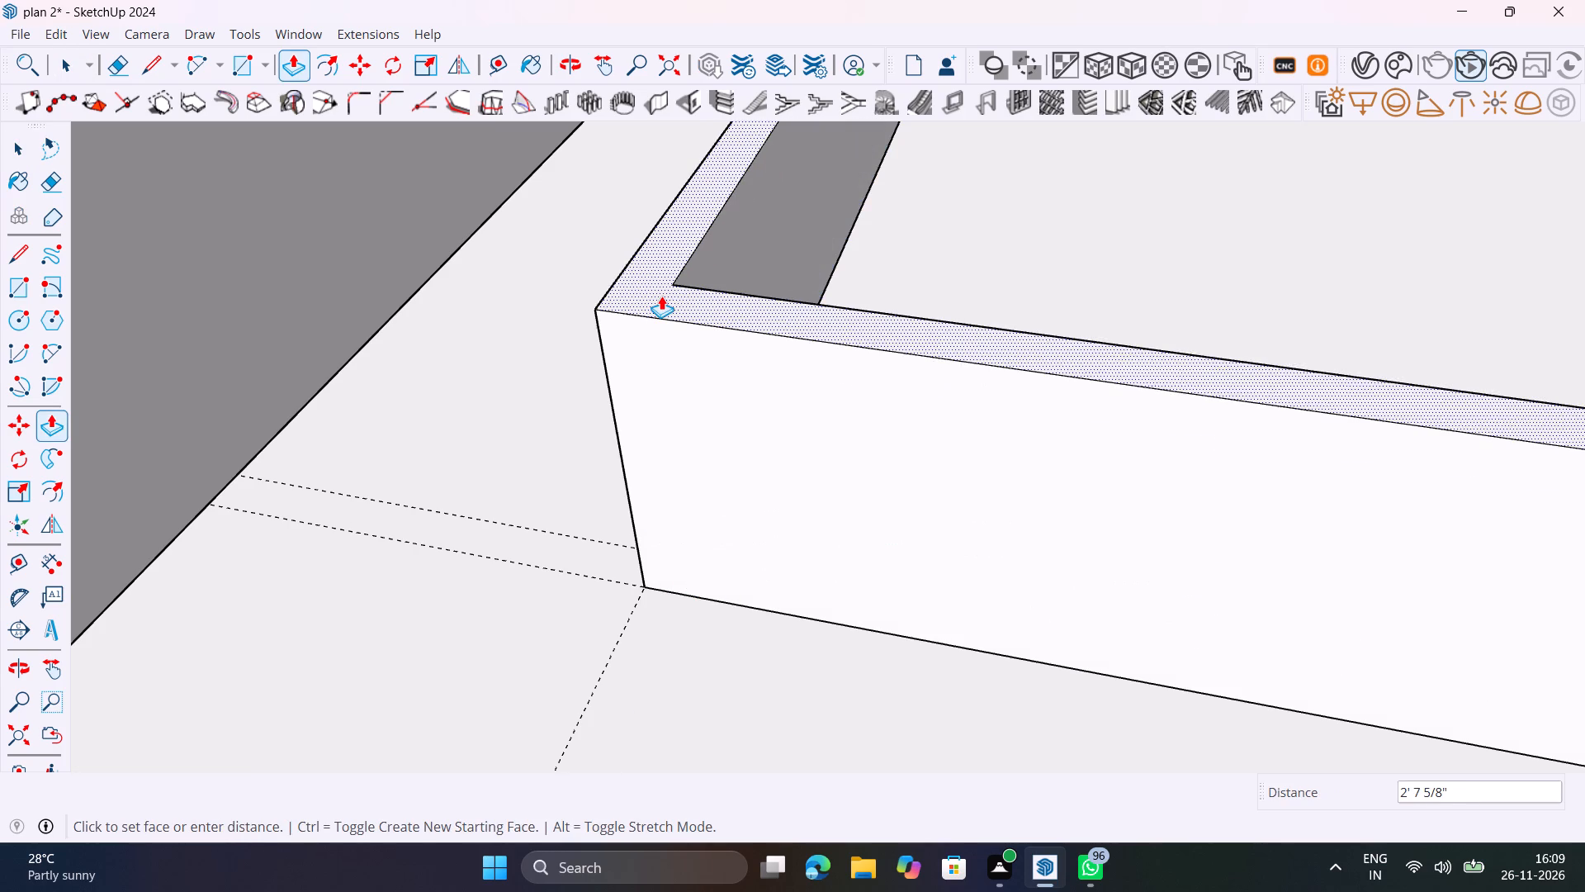
text(10')
key(Return)
Examine the new partitioned room and the passage beside it from several sides.
scroll(750, 446, down, 16)
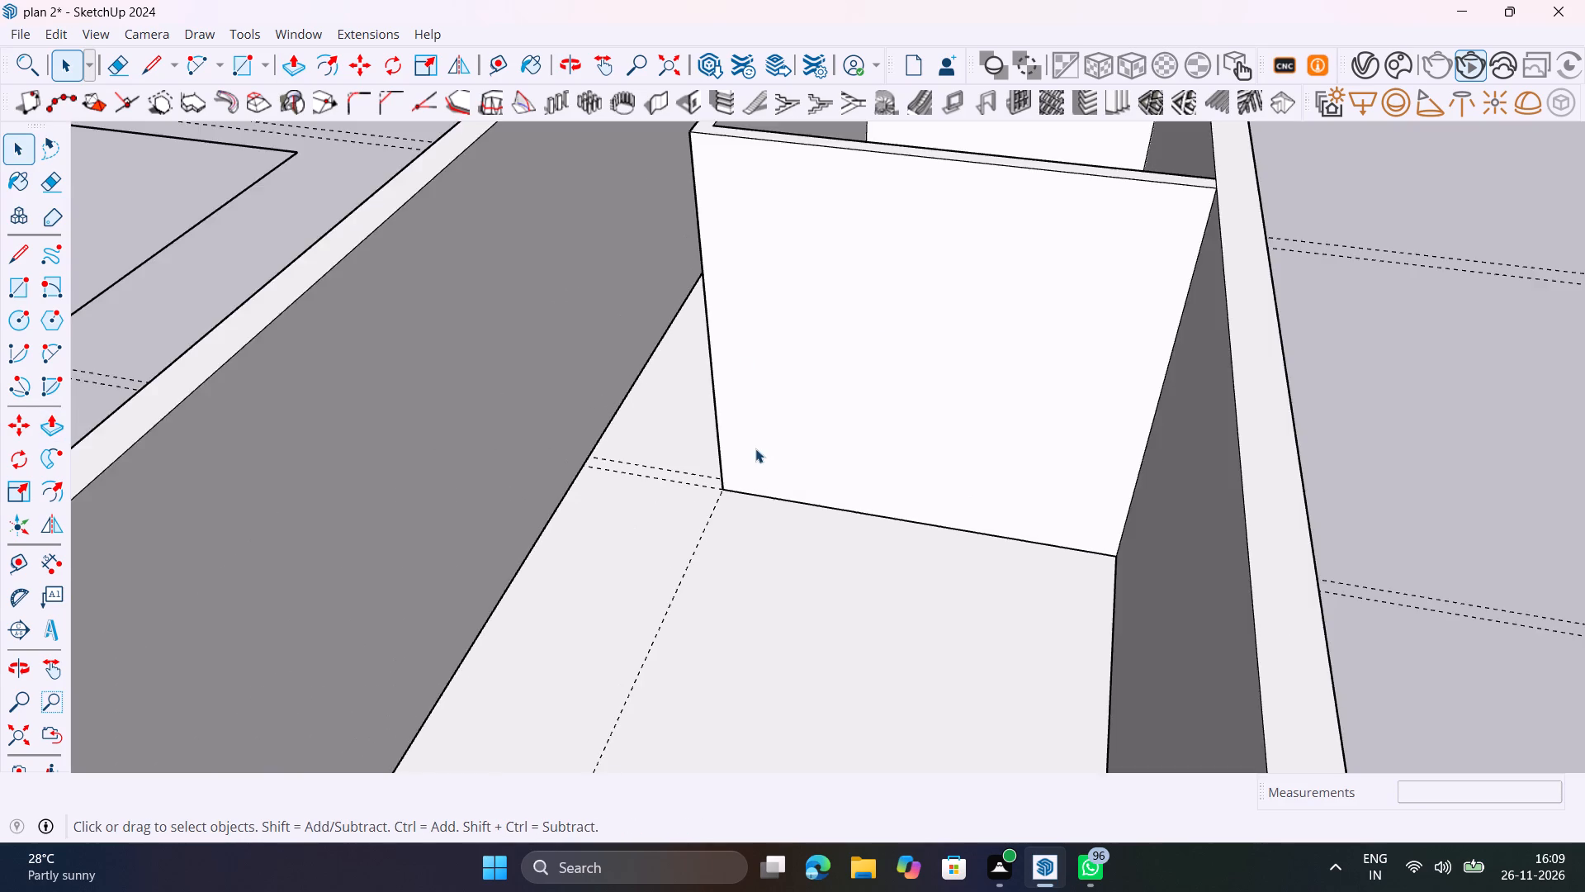
scroll(755, 448, down, 5)
middle_drag(725, 445, 1312, 655)
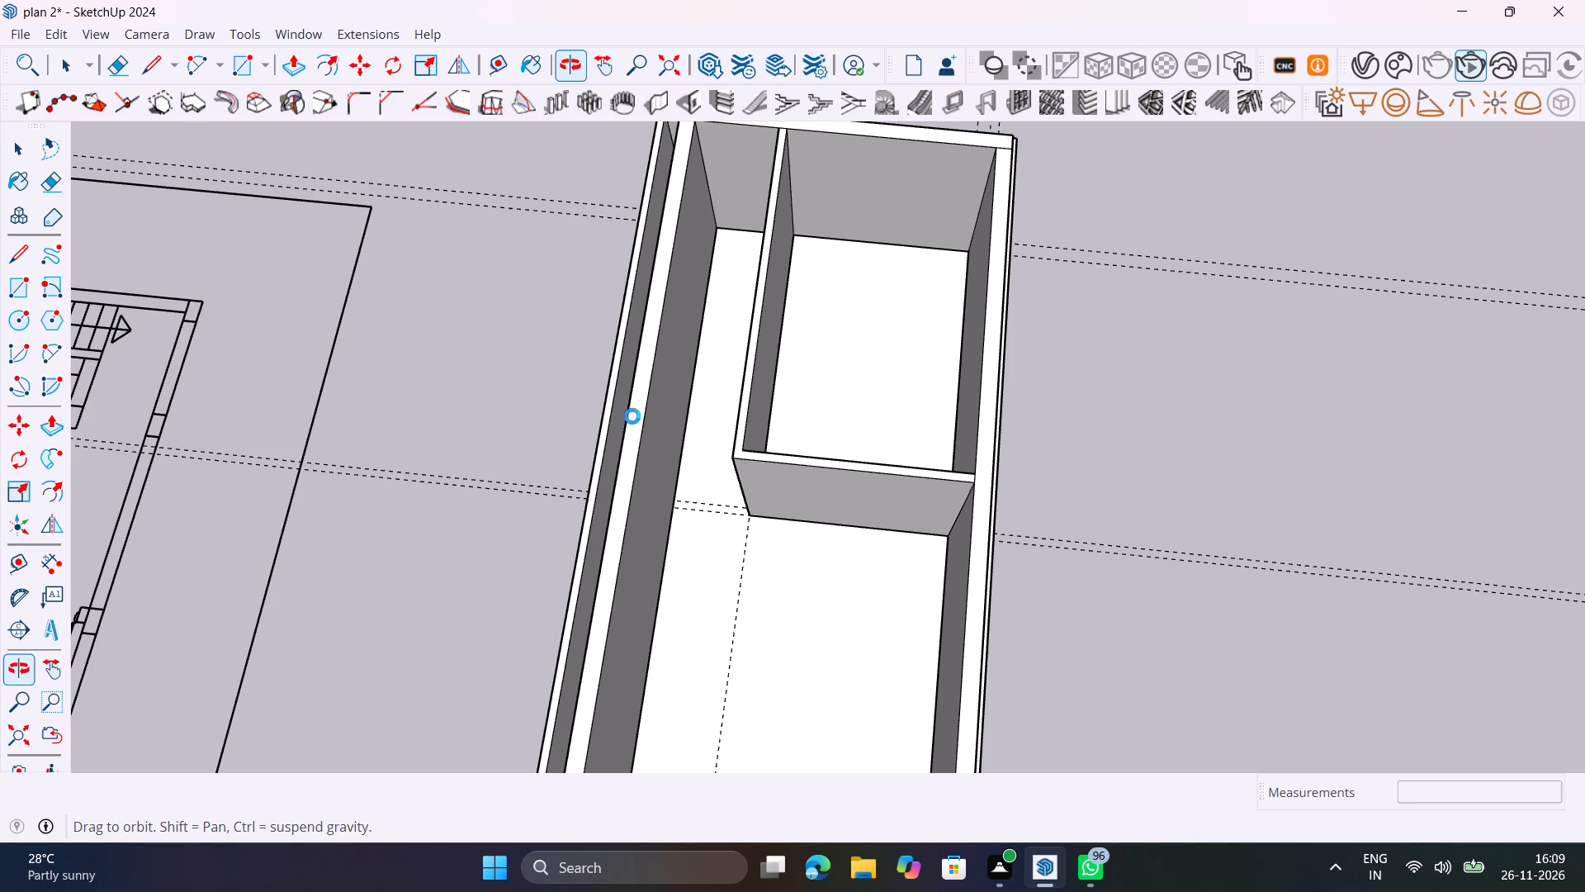
scroll(761, 429, up, 5)
middle_drag(761, 444, 878, 220)
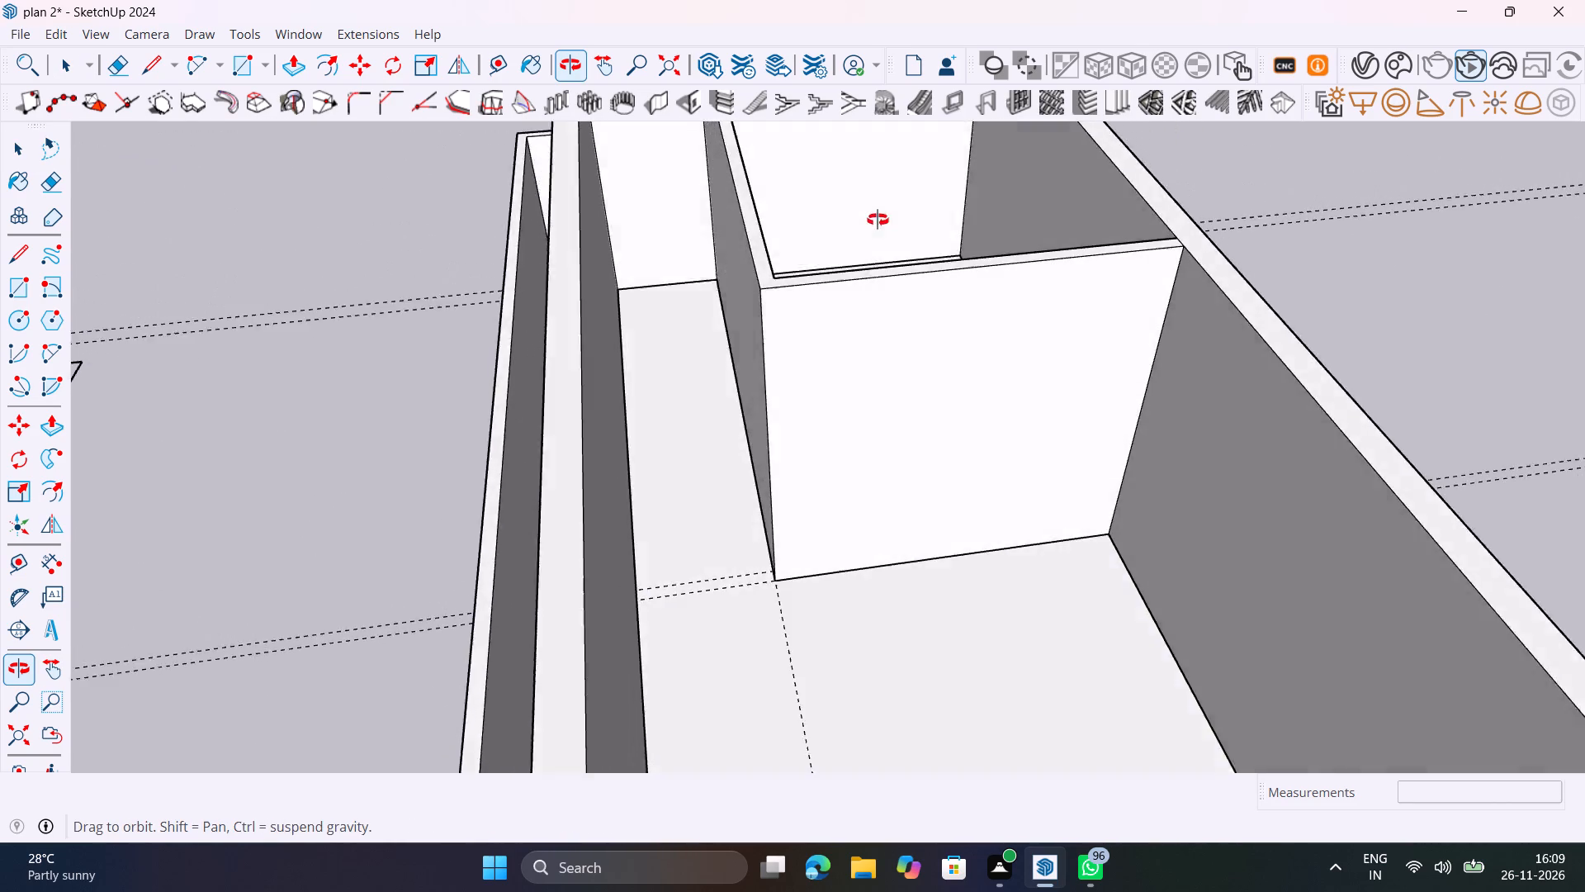
middle_drag(878, 220, 861, 190)
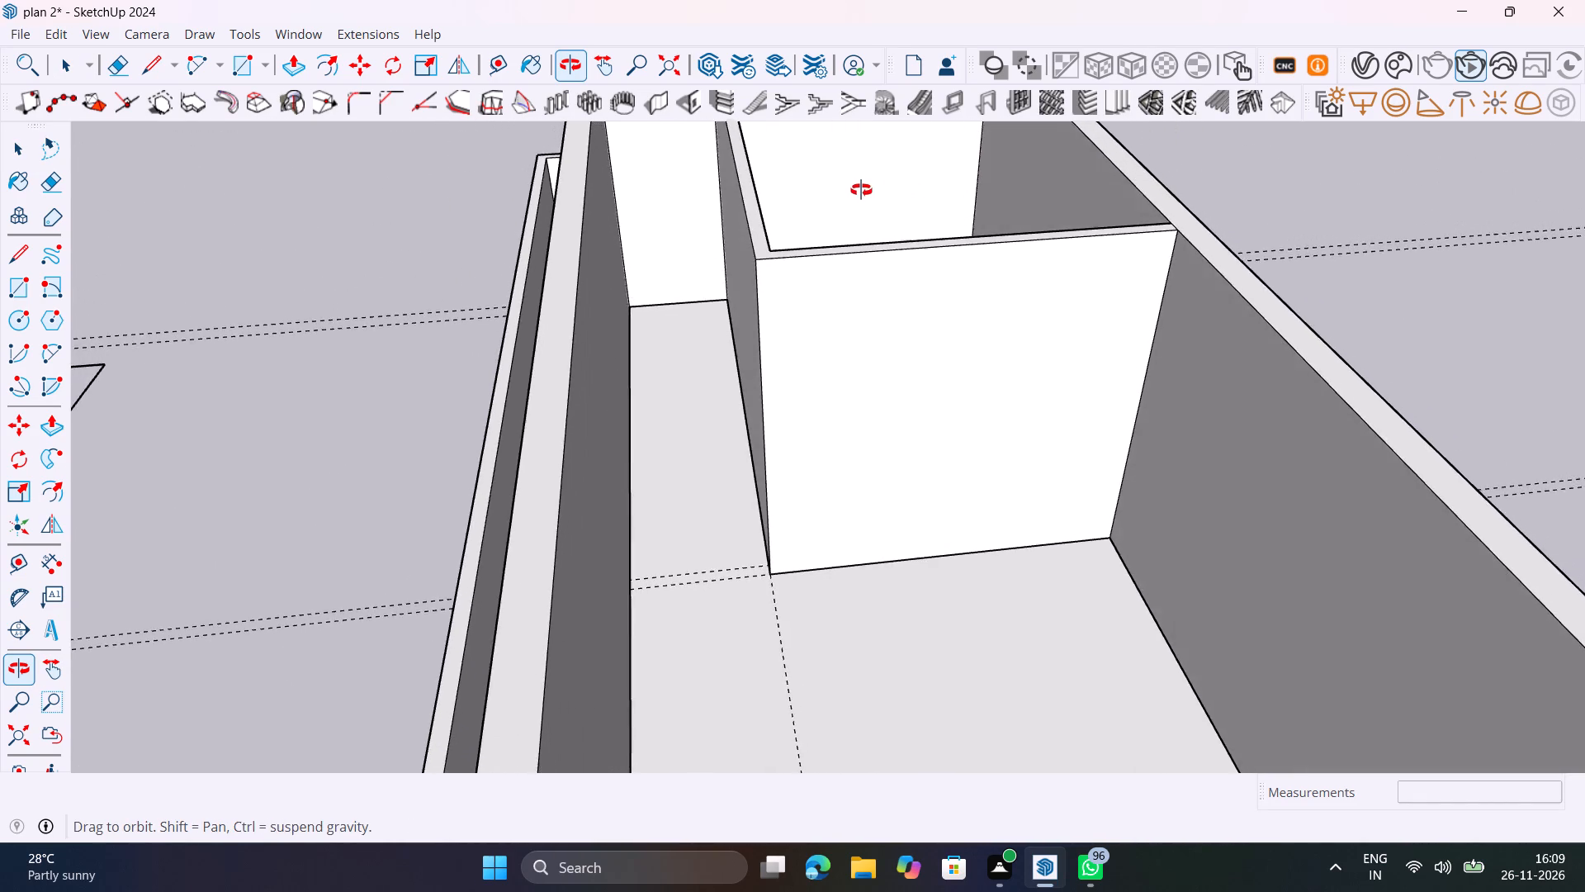
middle_drag(861, 190, 807, 324)
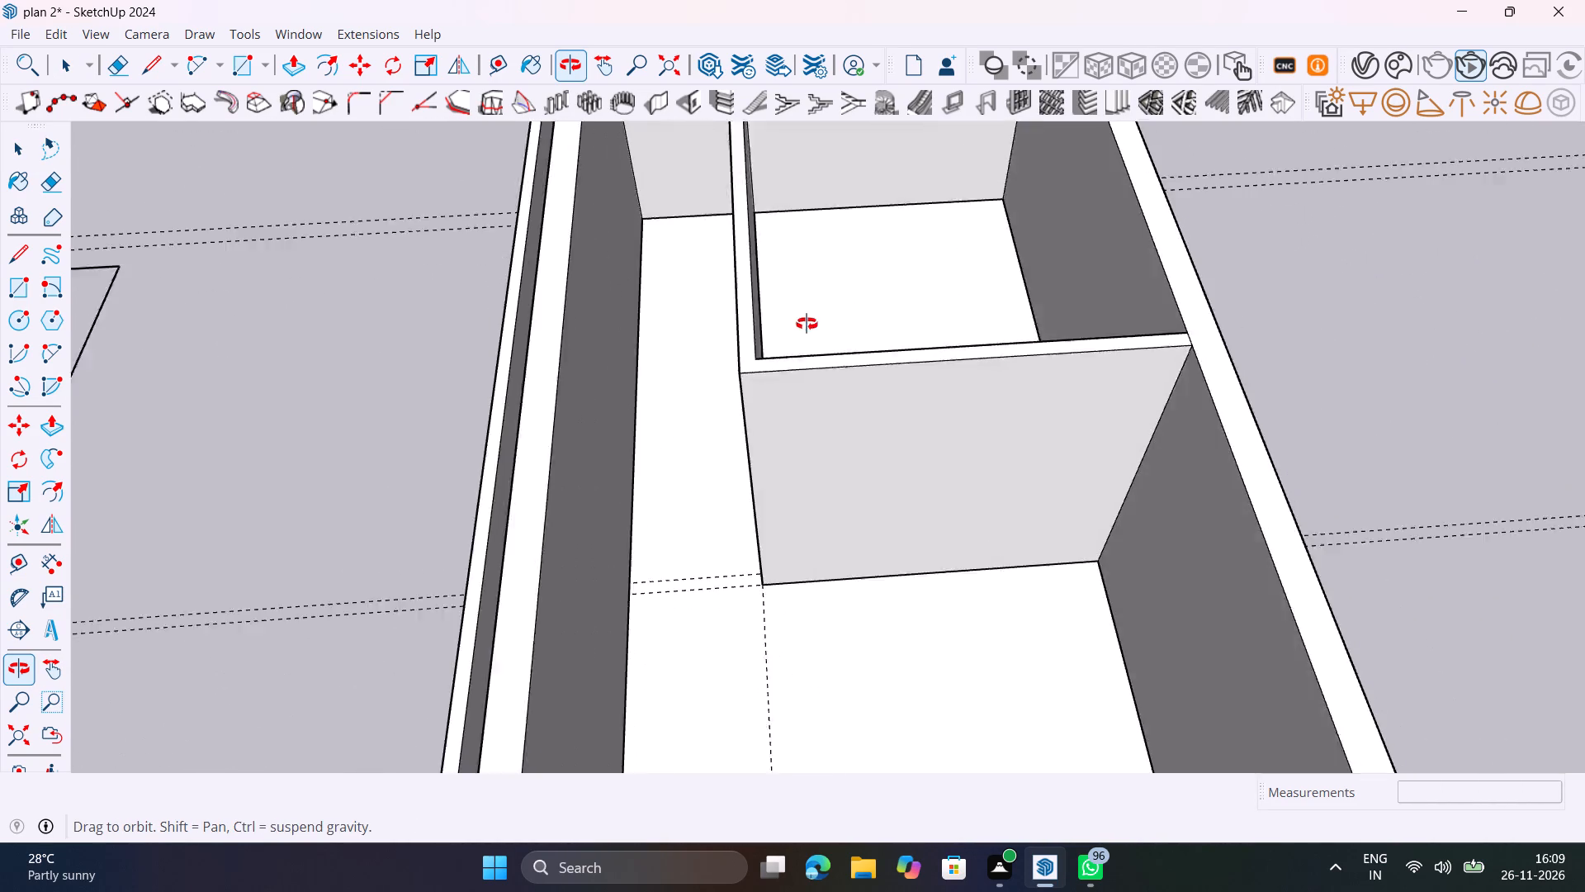
middle_drag(807, 324, 818, 384)
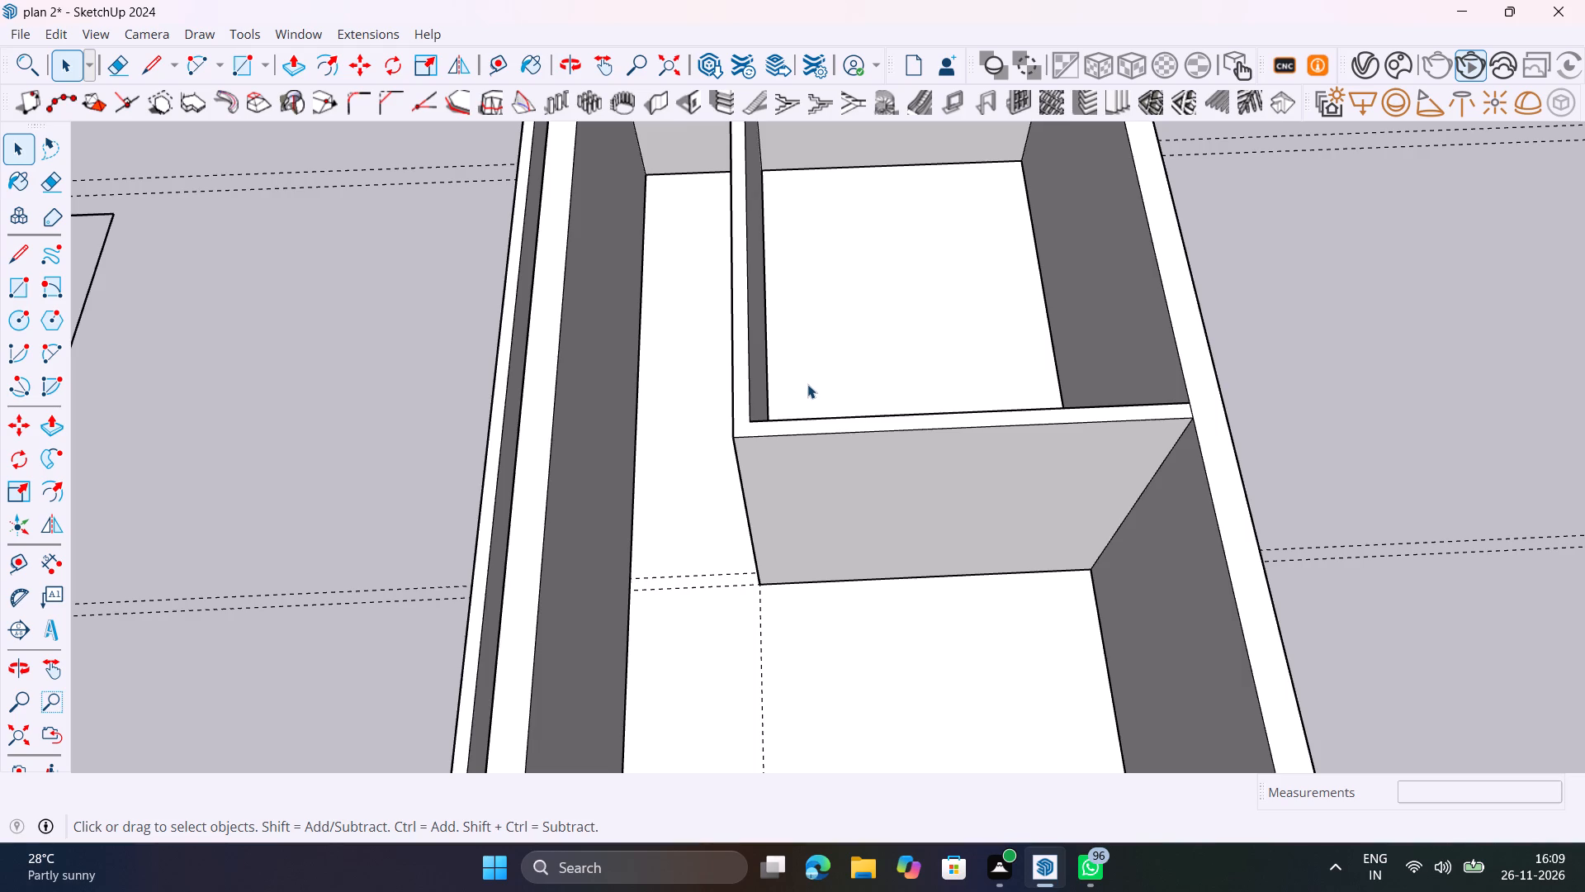
shift+middle_drag(793, 383, 393, 567)
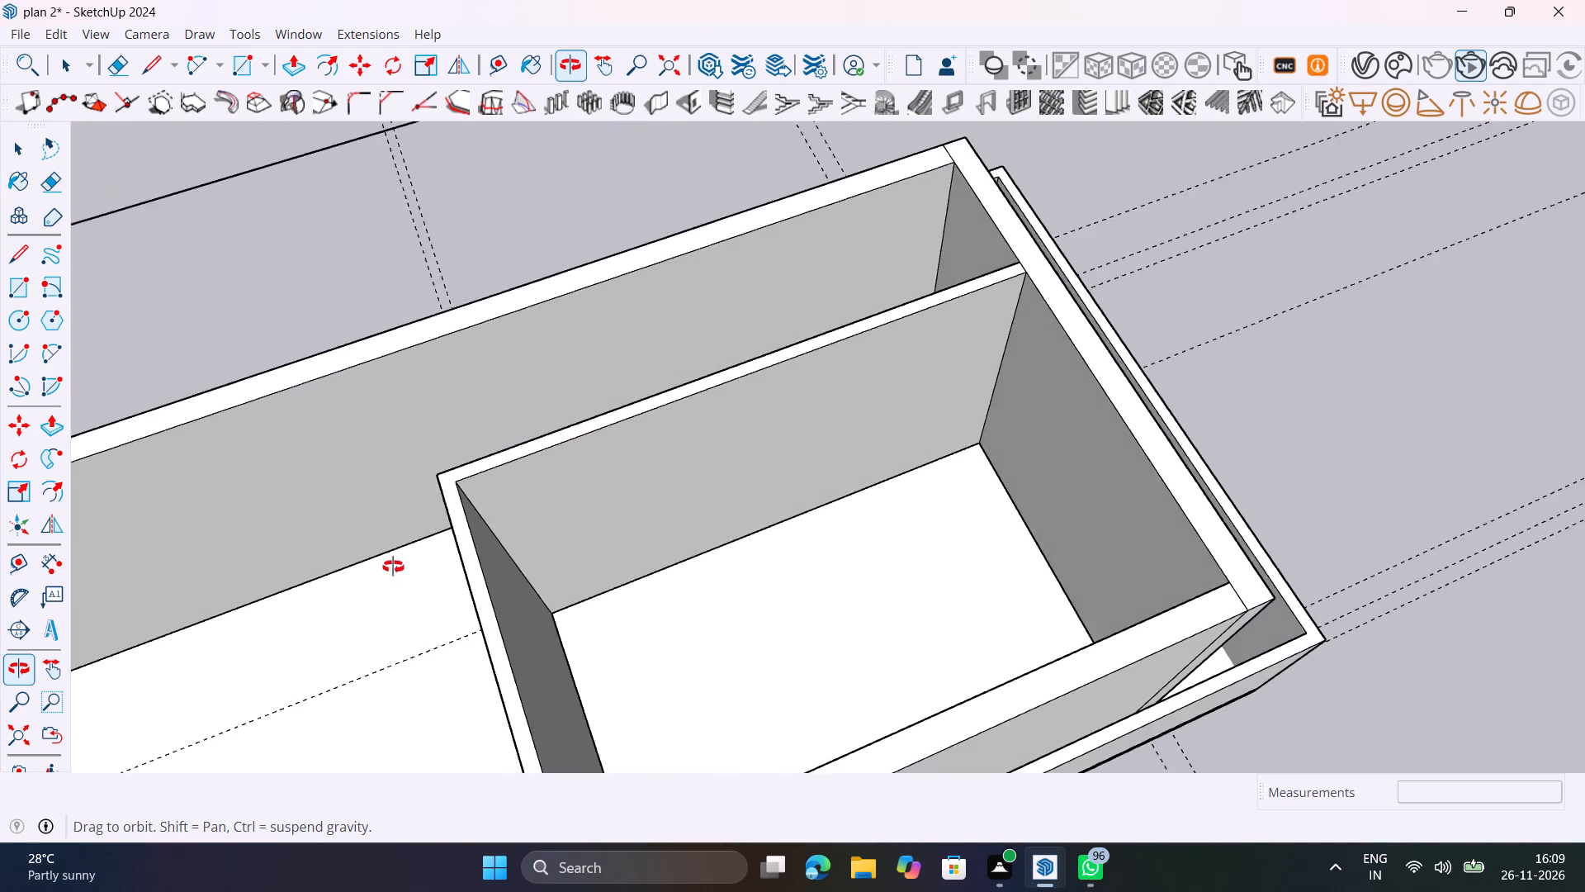
shift+middle_drag(393, 567, 1316, 656)
Set out a guide on the partitioned room's floor 6' from the side wall farthest from the floor plans.
scroll(1197, 384, up, 5)
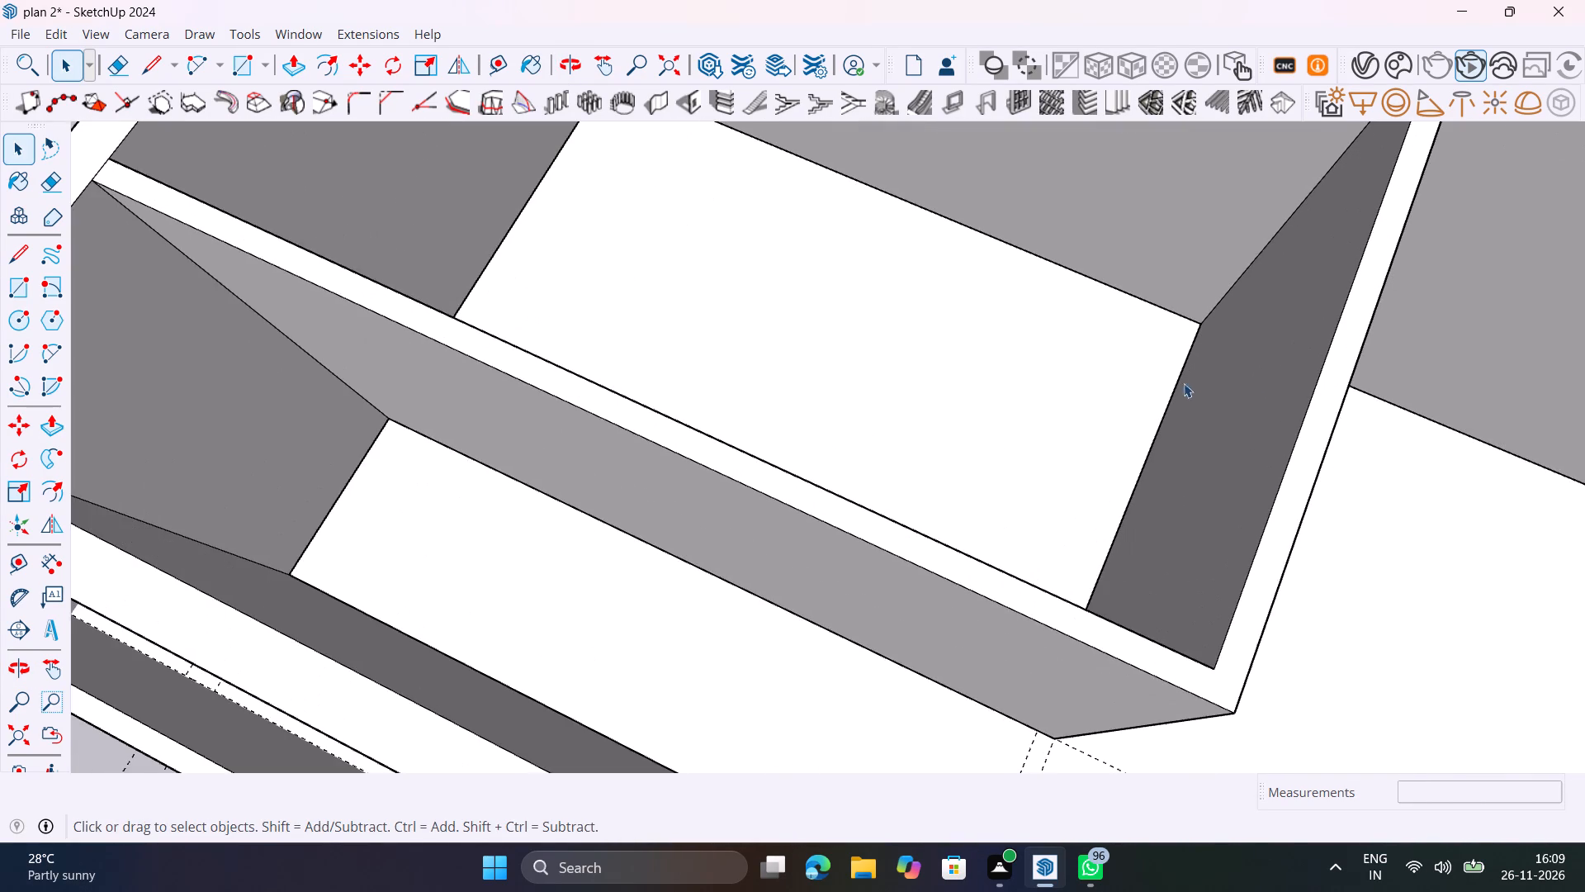
shift+middle_drag(1162, 391, 1217, 529)
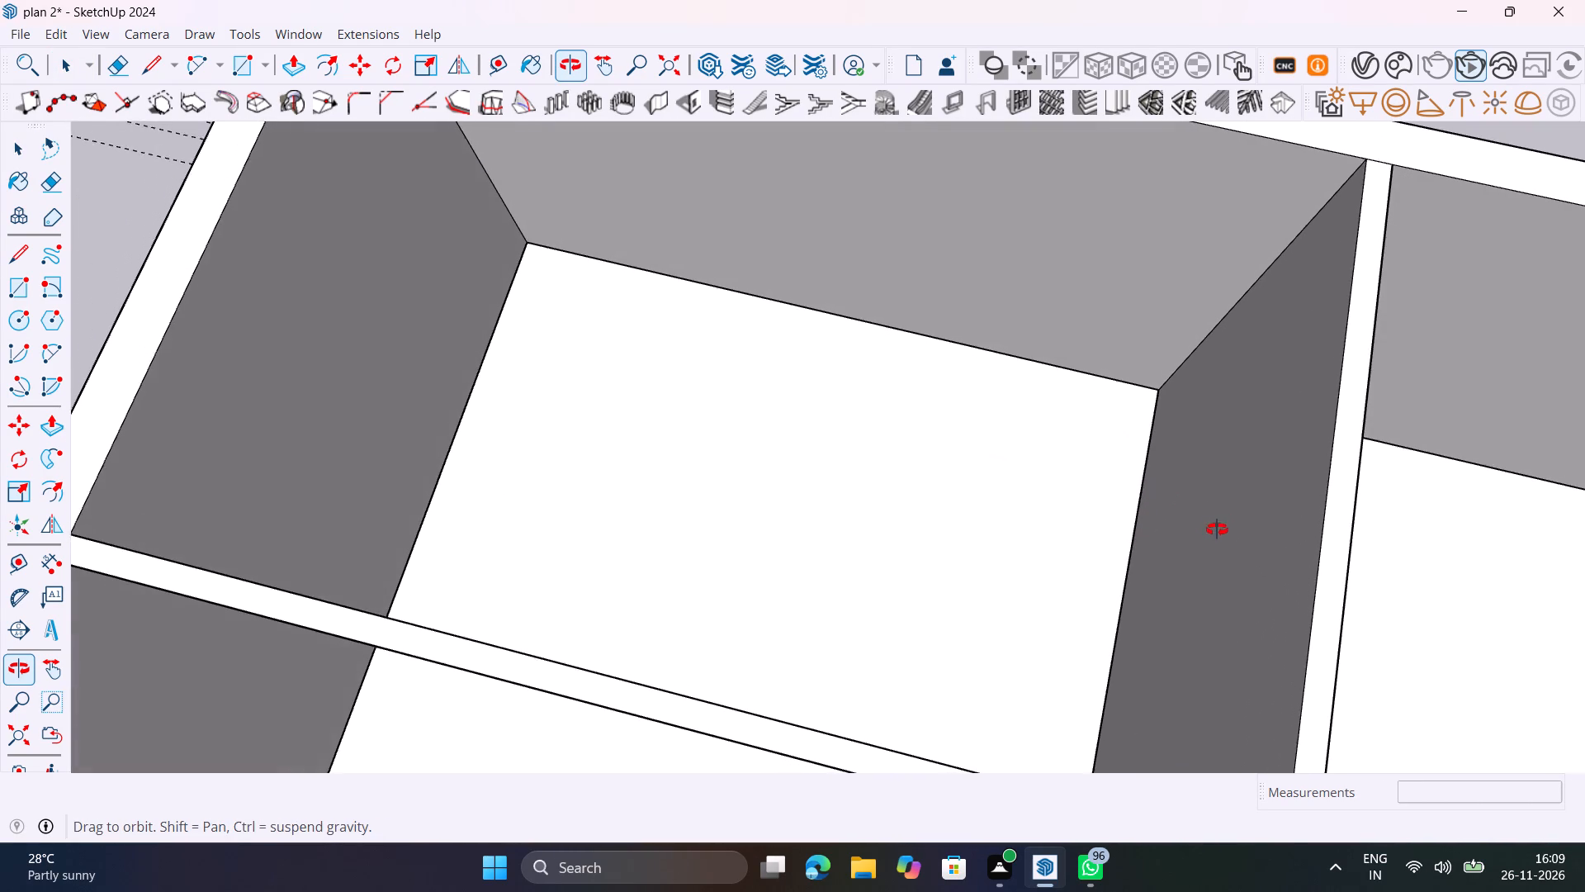
shift+middle_drag(1217, 529, 1217, 530)
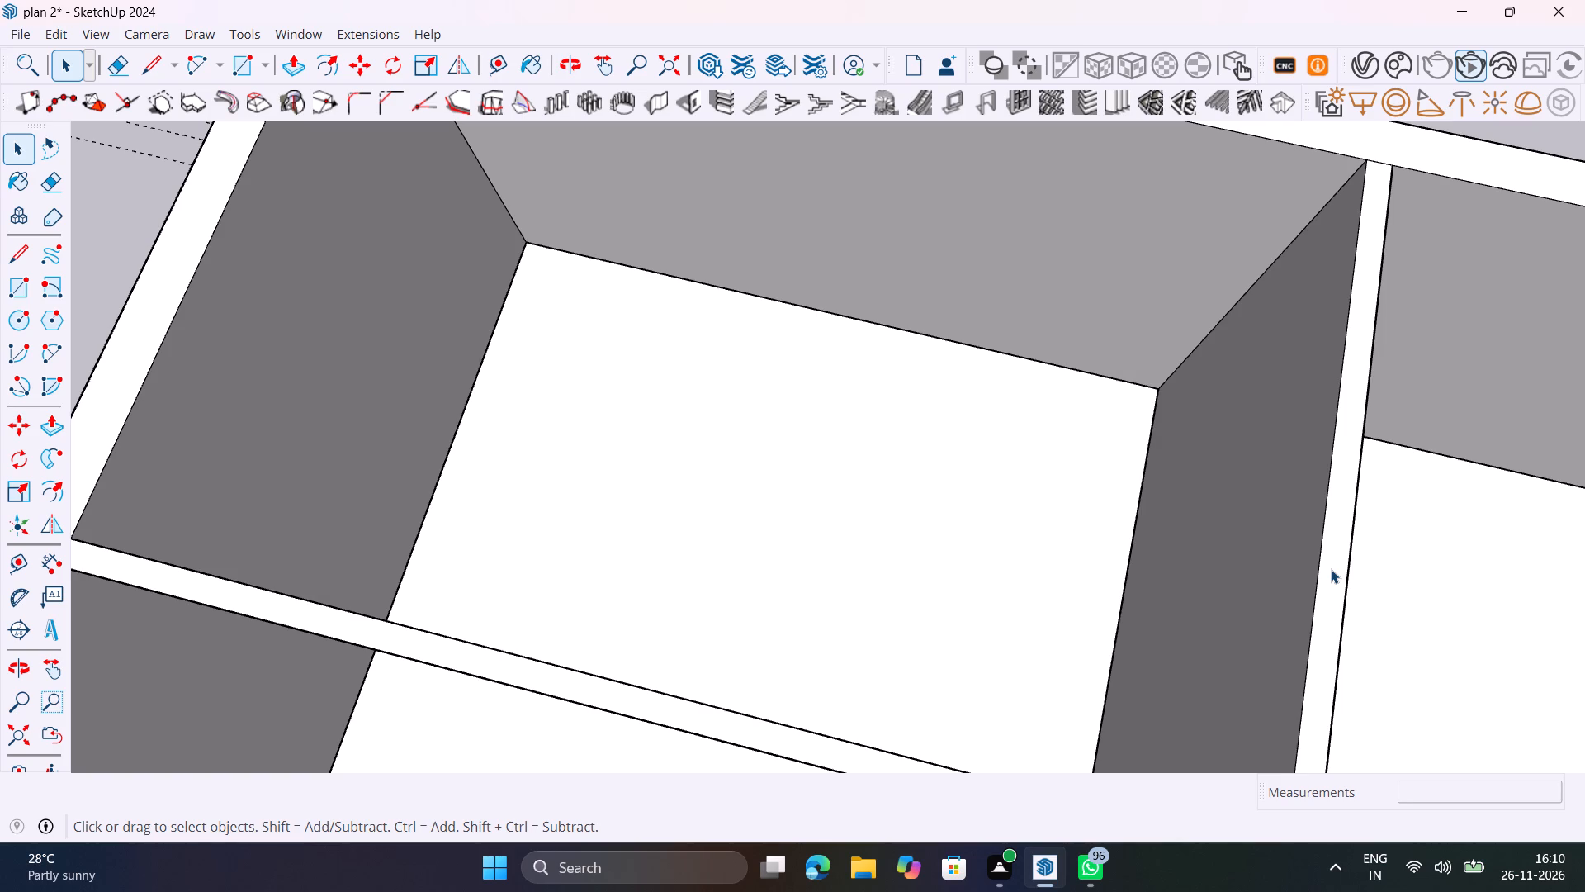
key(t)
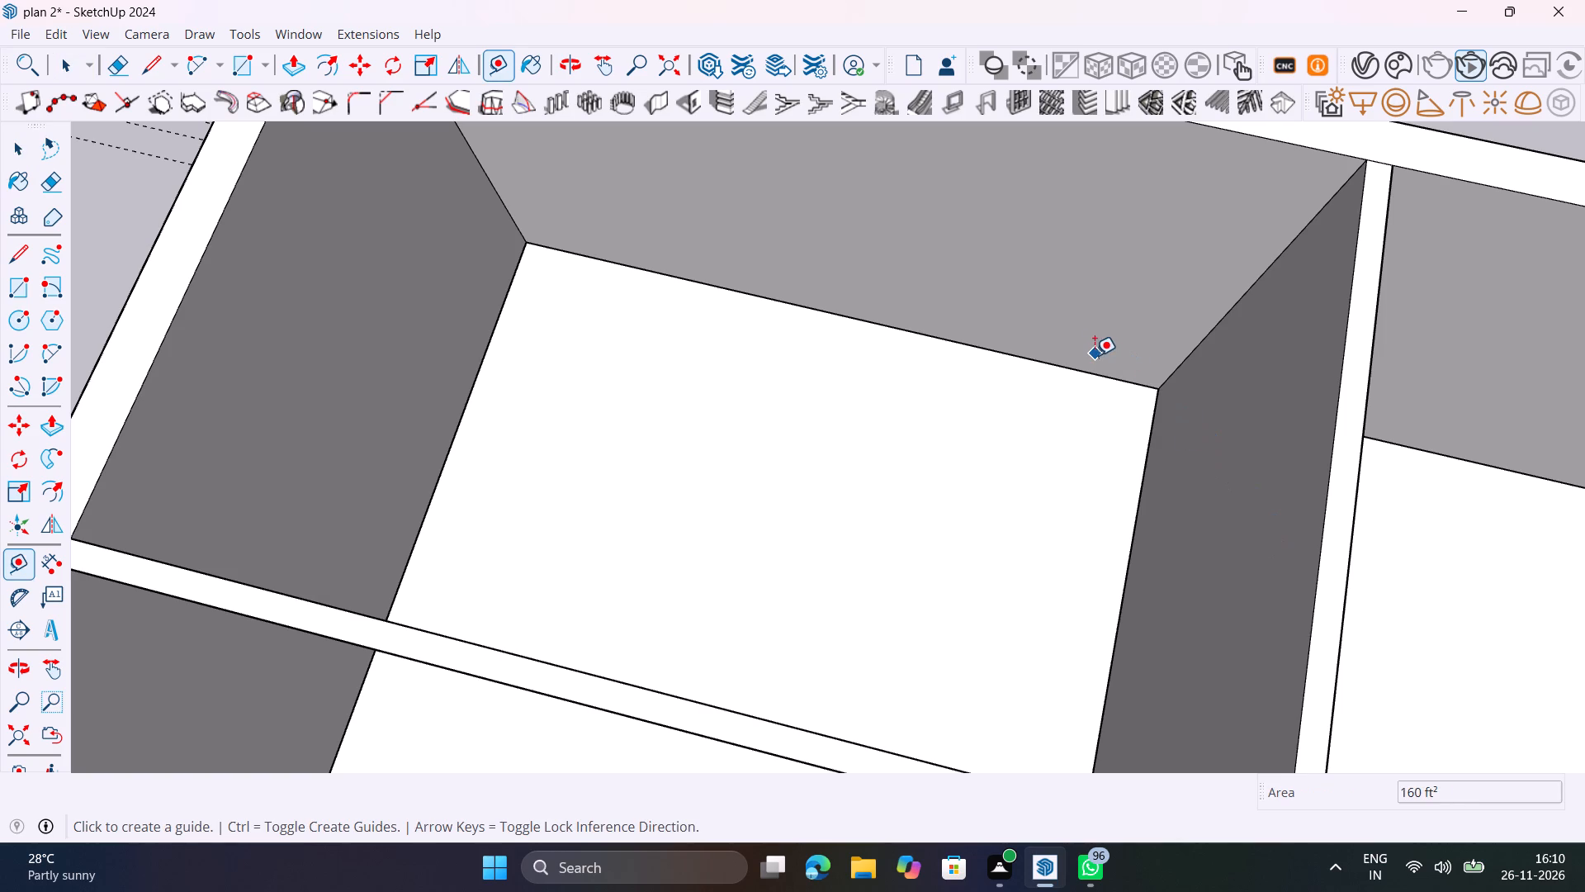
click(1093, 371)
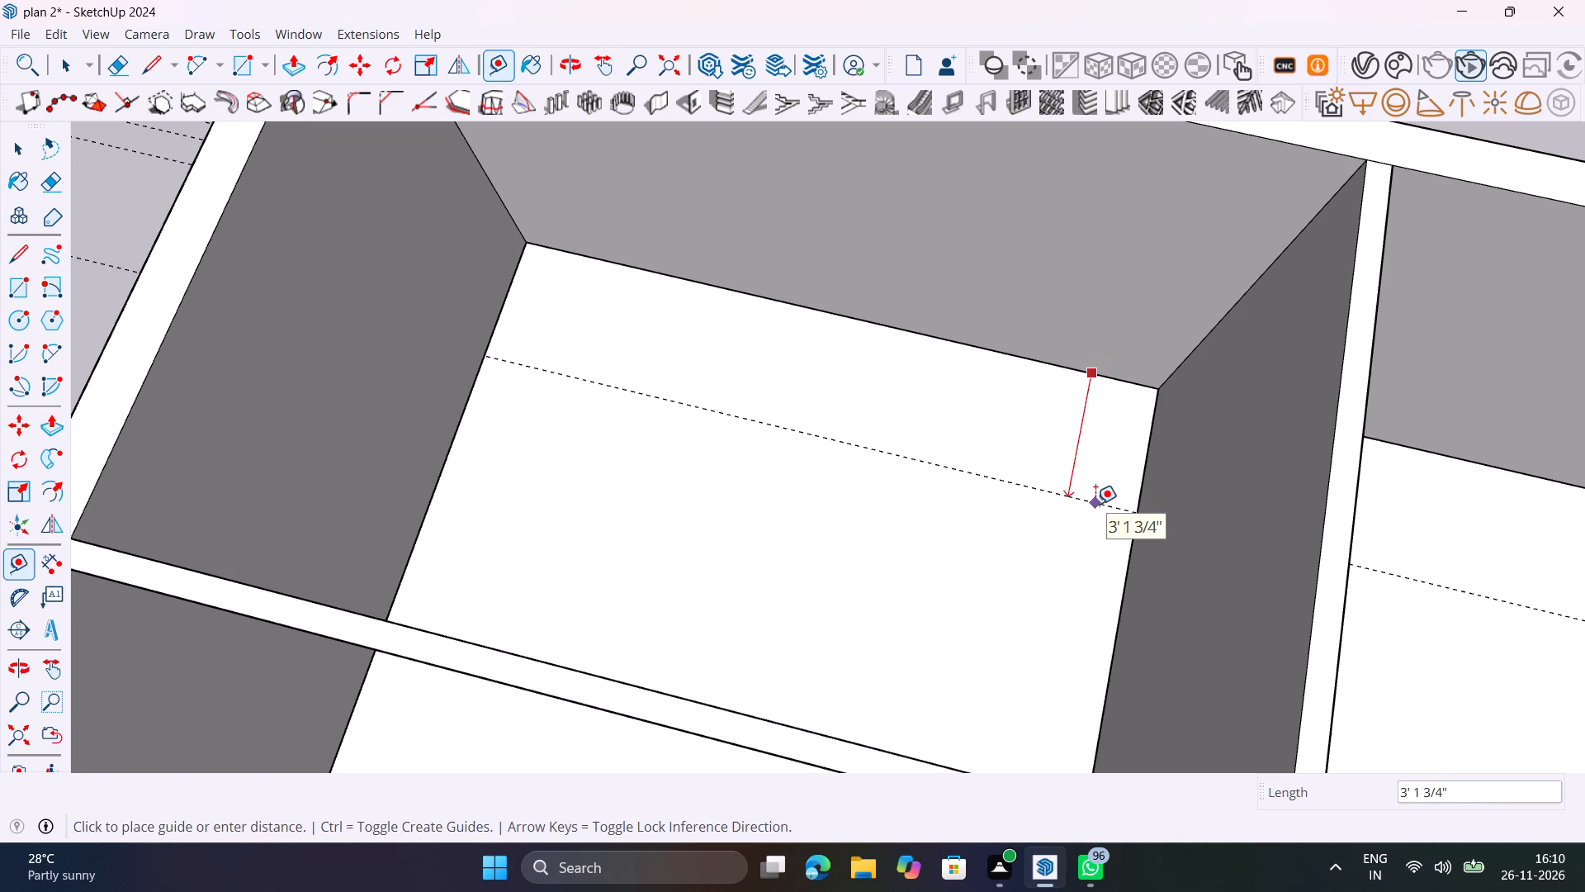
text(6')
key(Return)
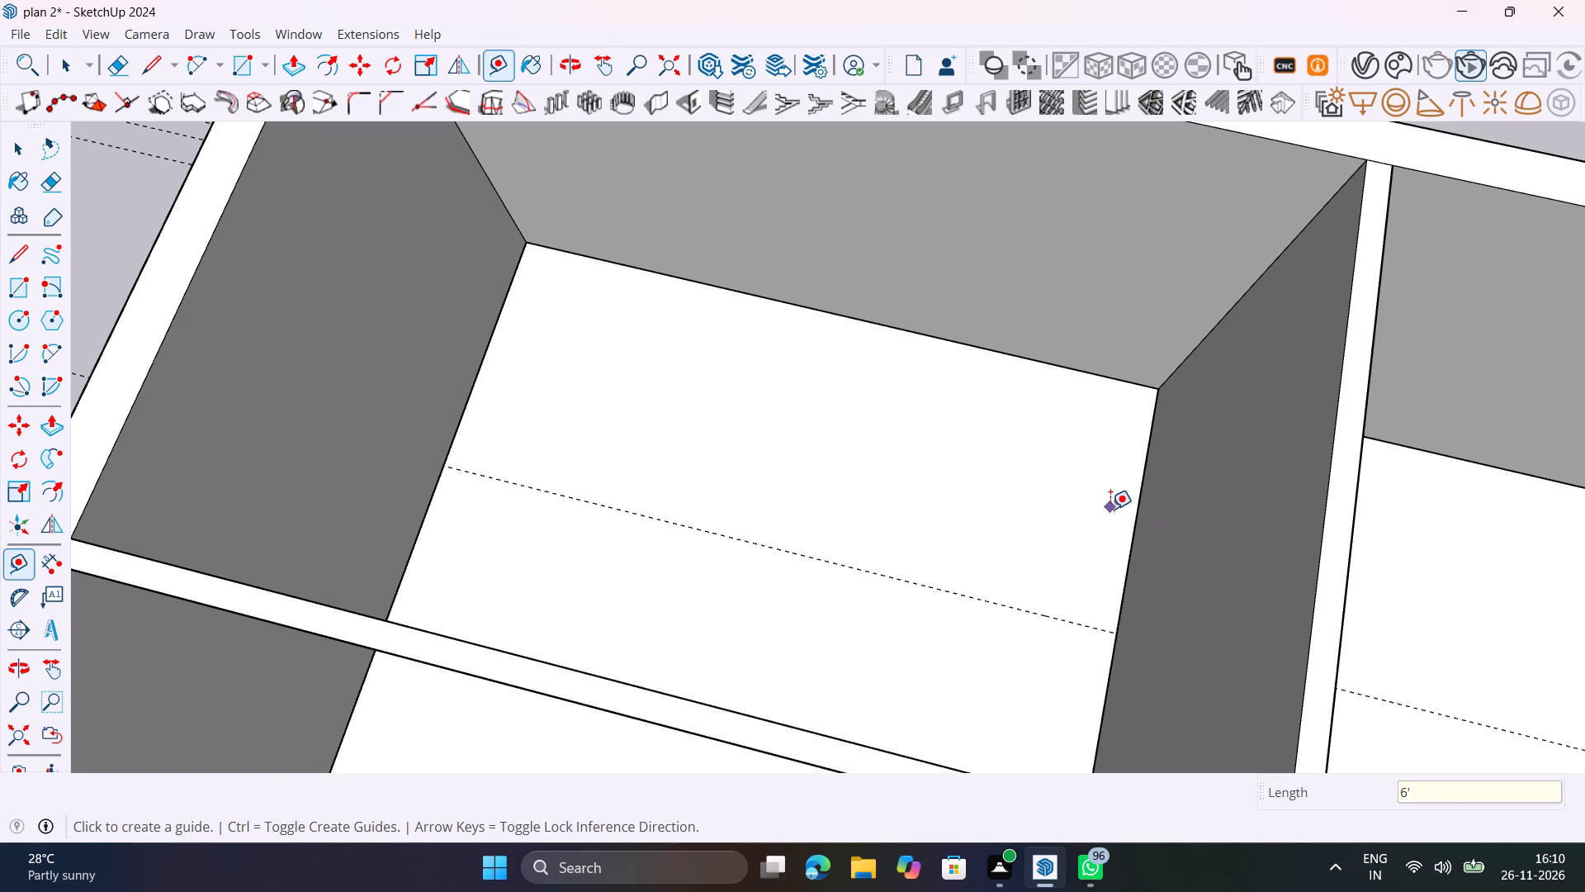
Set out a guide 4' from the partitioned room's end partition, and add guides 4.5" beyond it and beyond the 6' guide.
click(1136, 517)
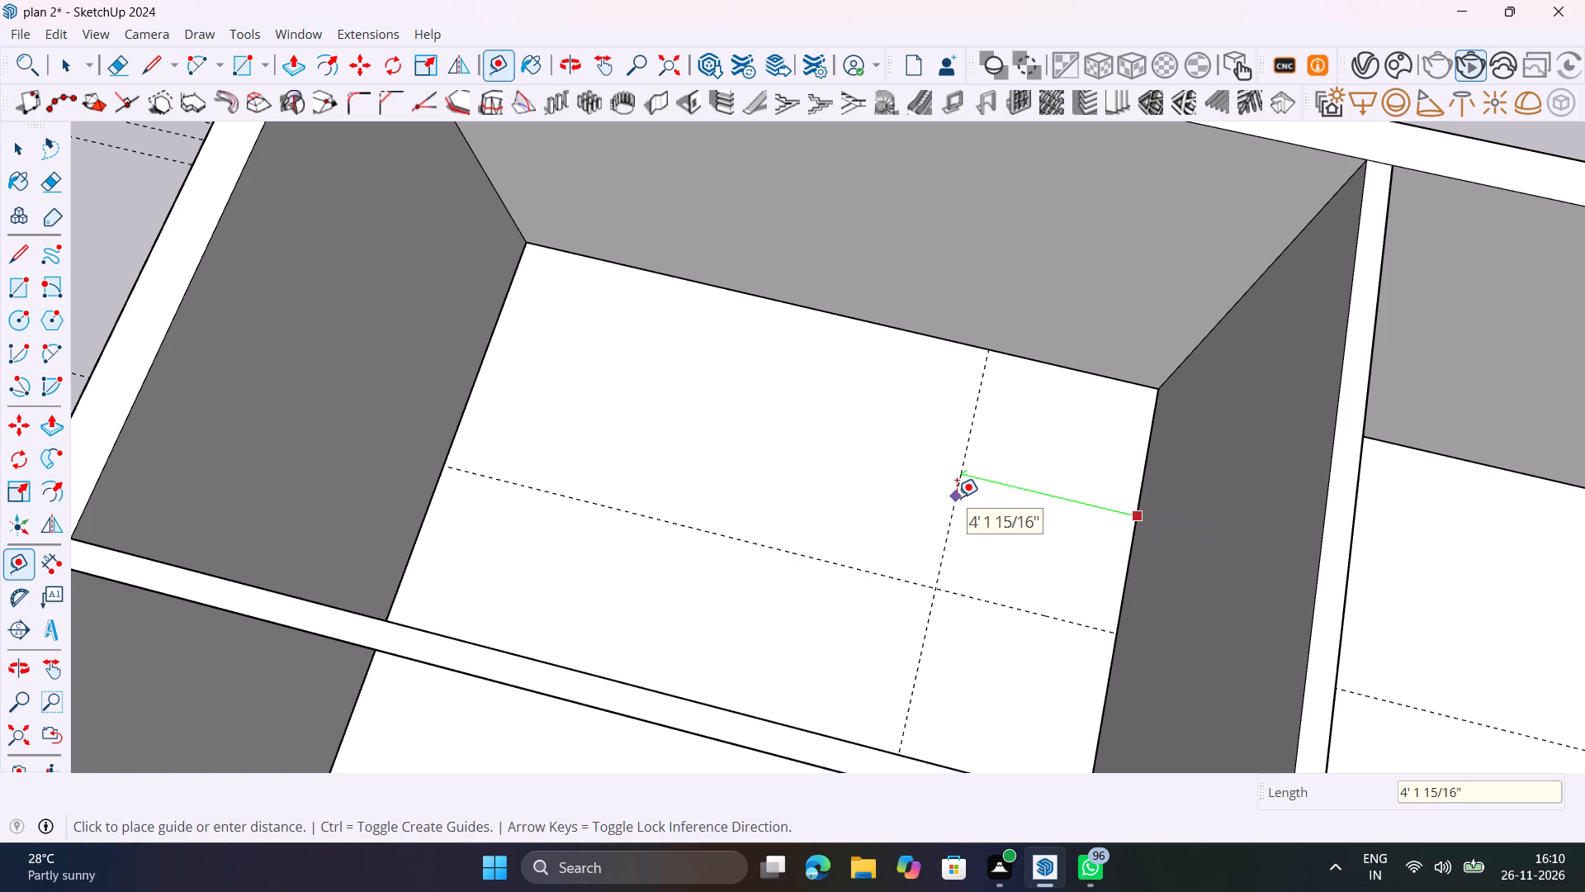
text(4')
key(Return)
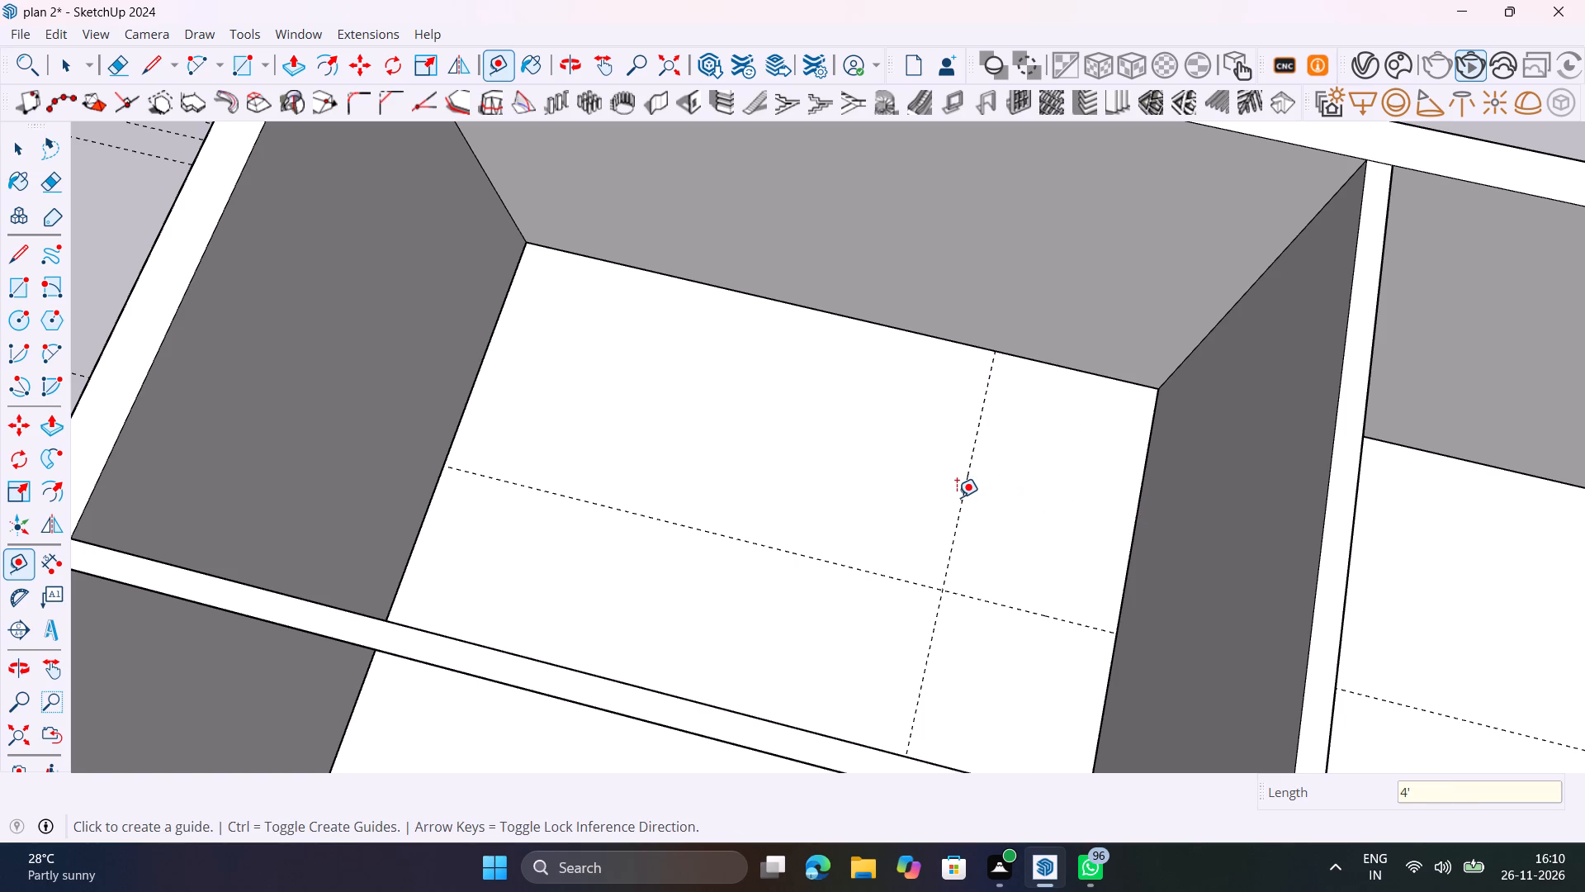
click(964, 485)
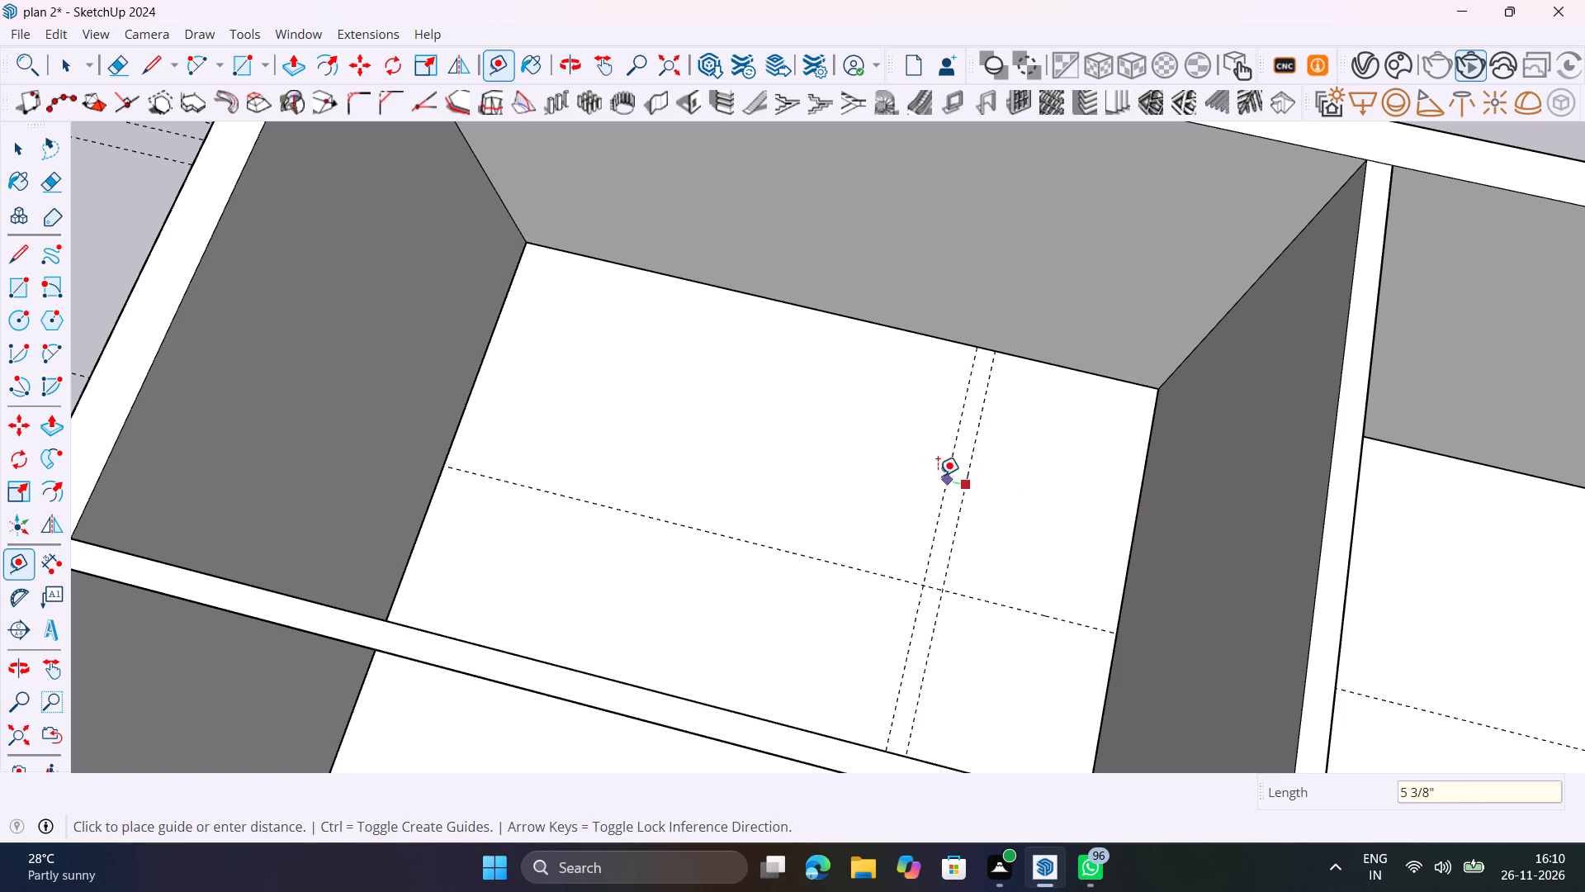
text(4.5")
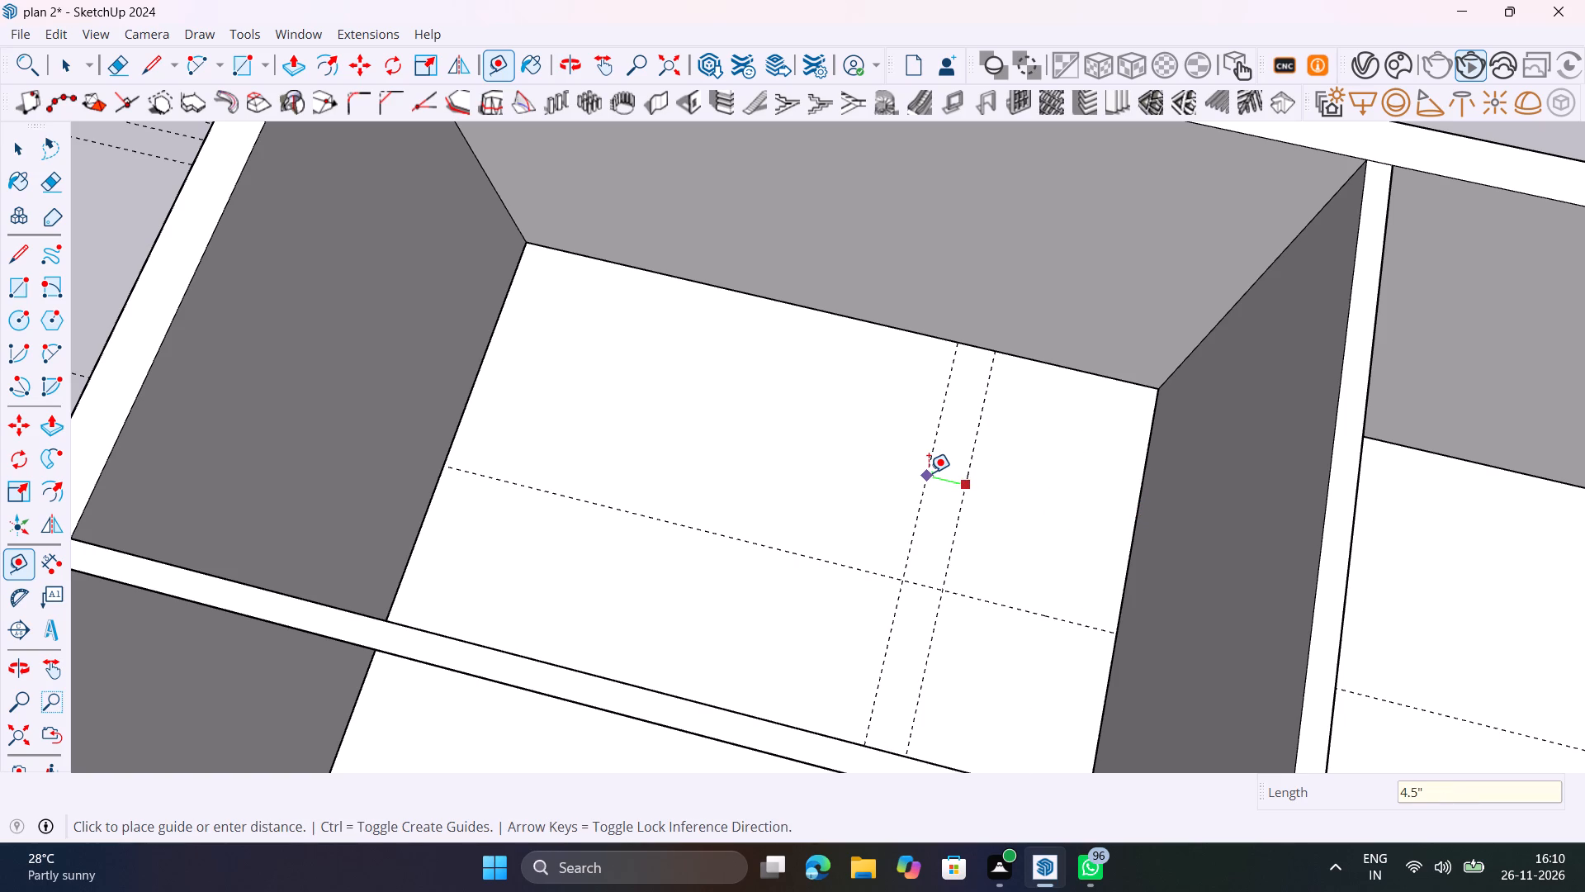
key(Return)
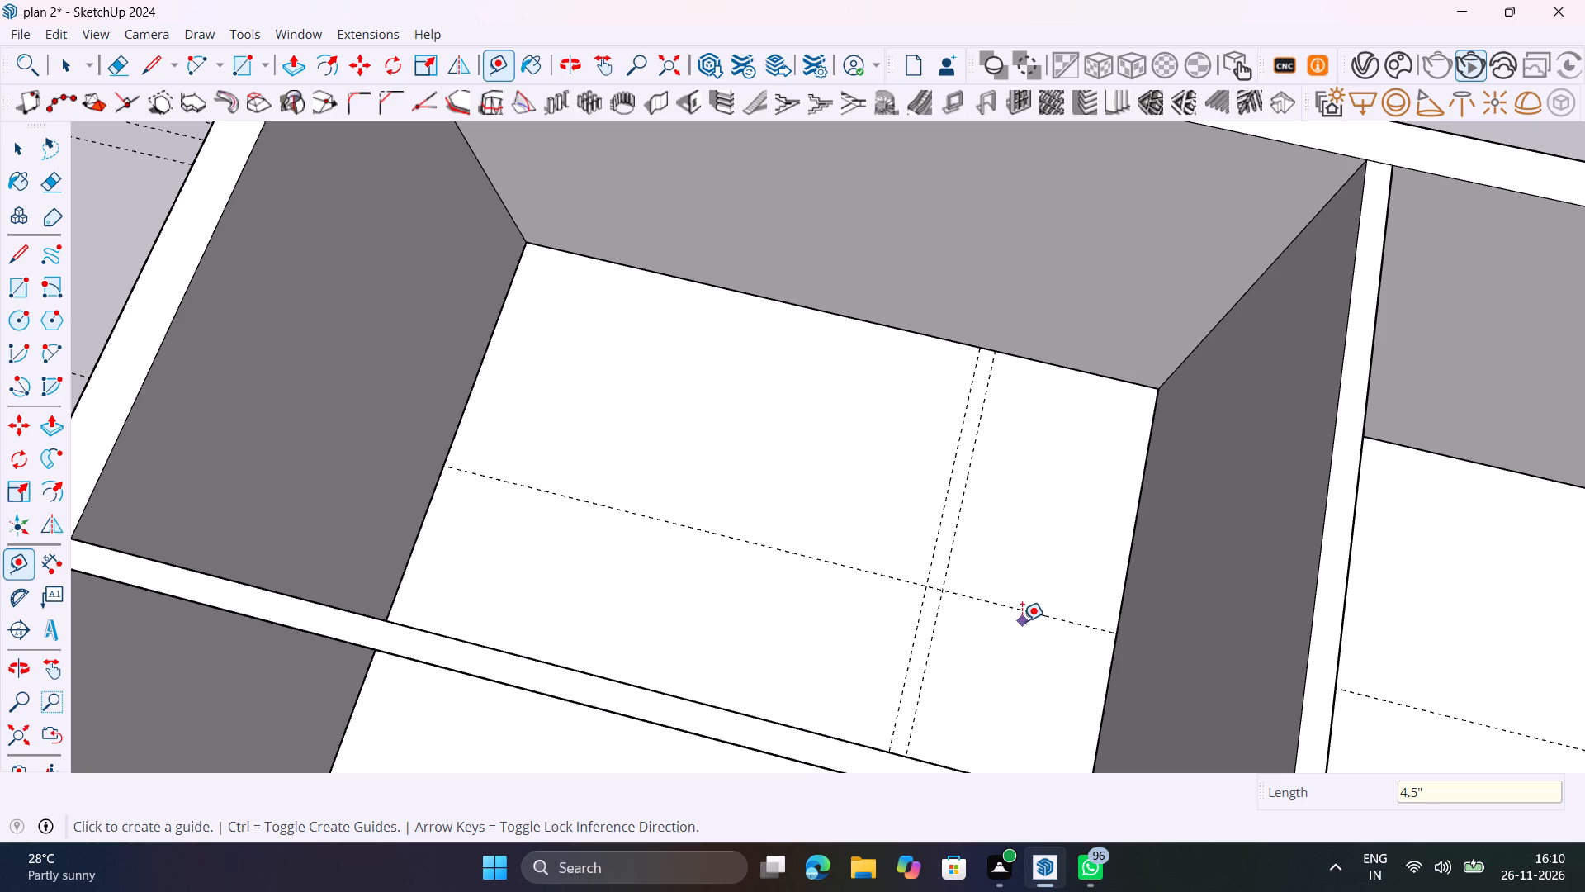
click(1026, 614)
text(4.5")
key(Return)
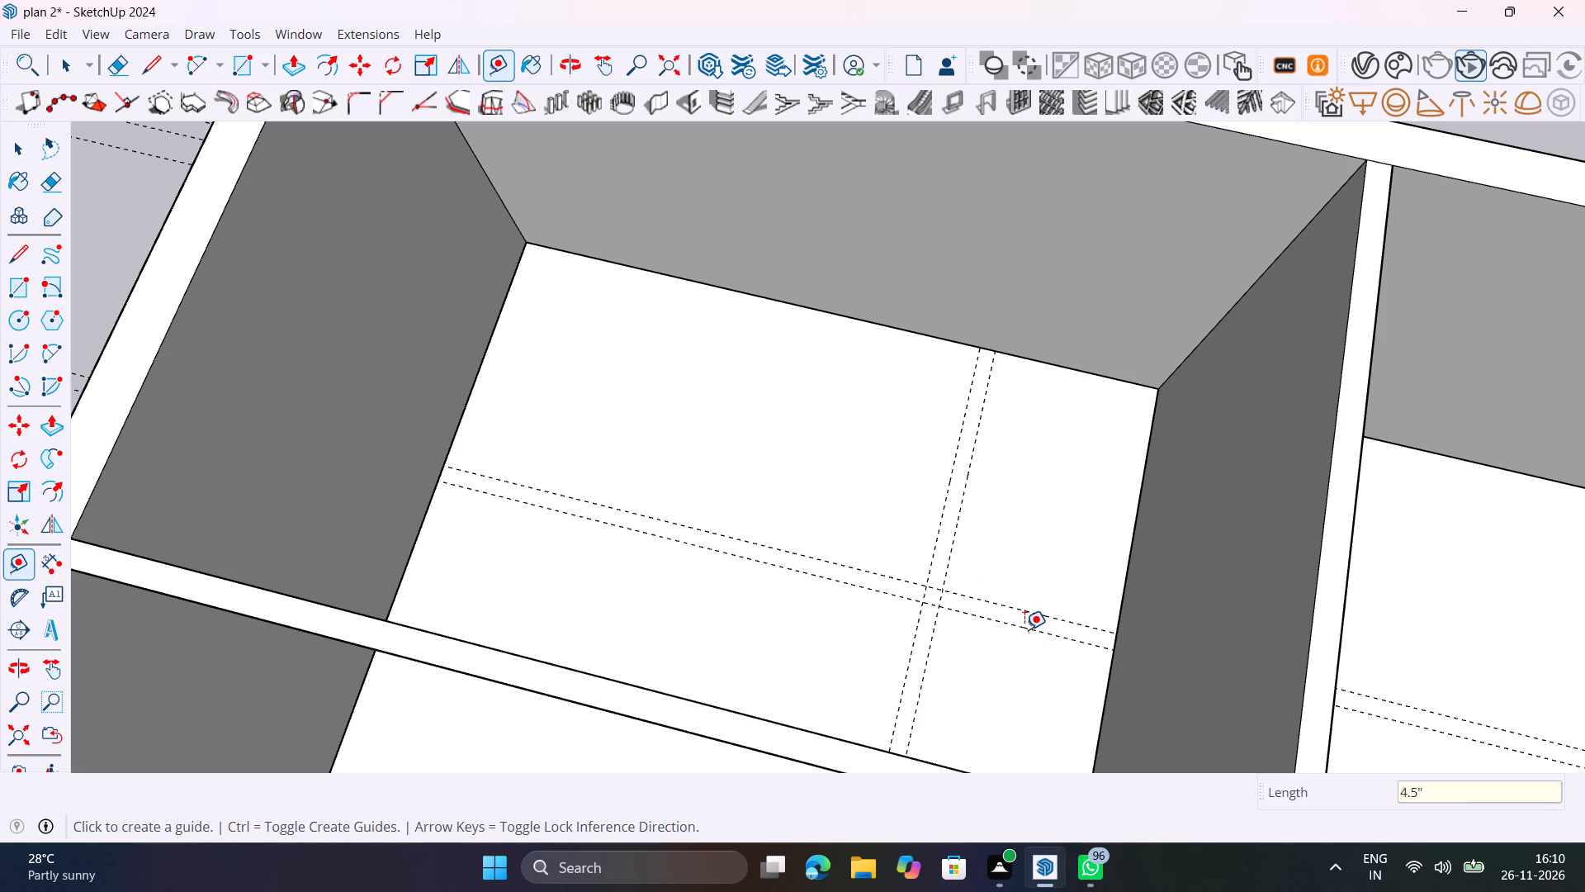
Measure the length along the side wall from the outer cross guide to the room's far corner.
key(space)
click(54, 560)
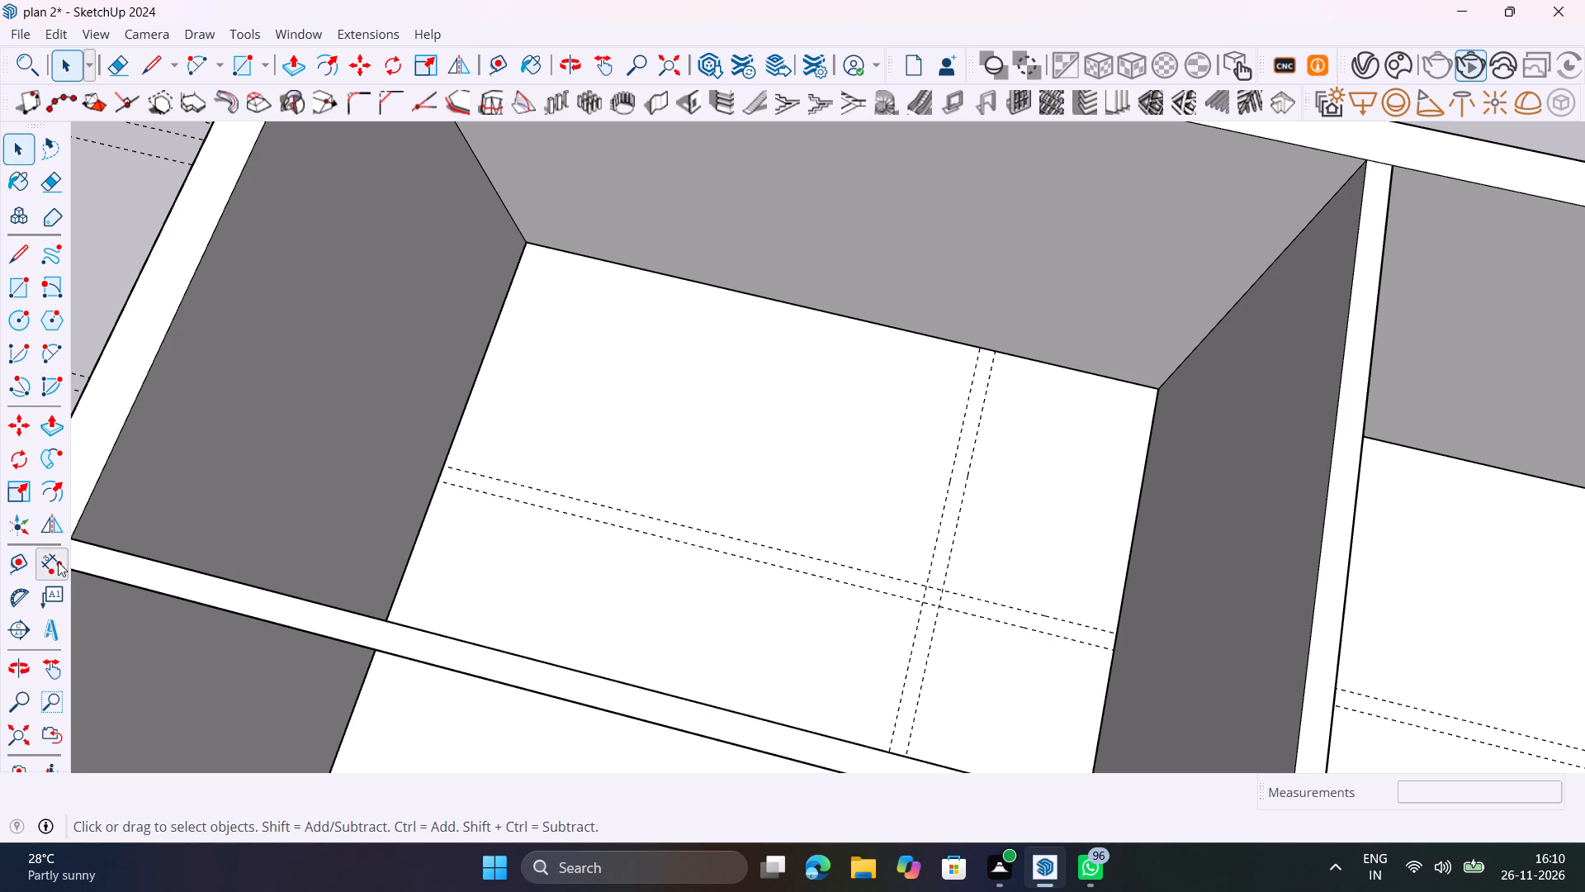
click(977, 349)
click(531, 243)
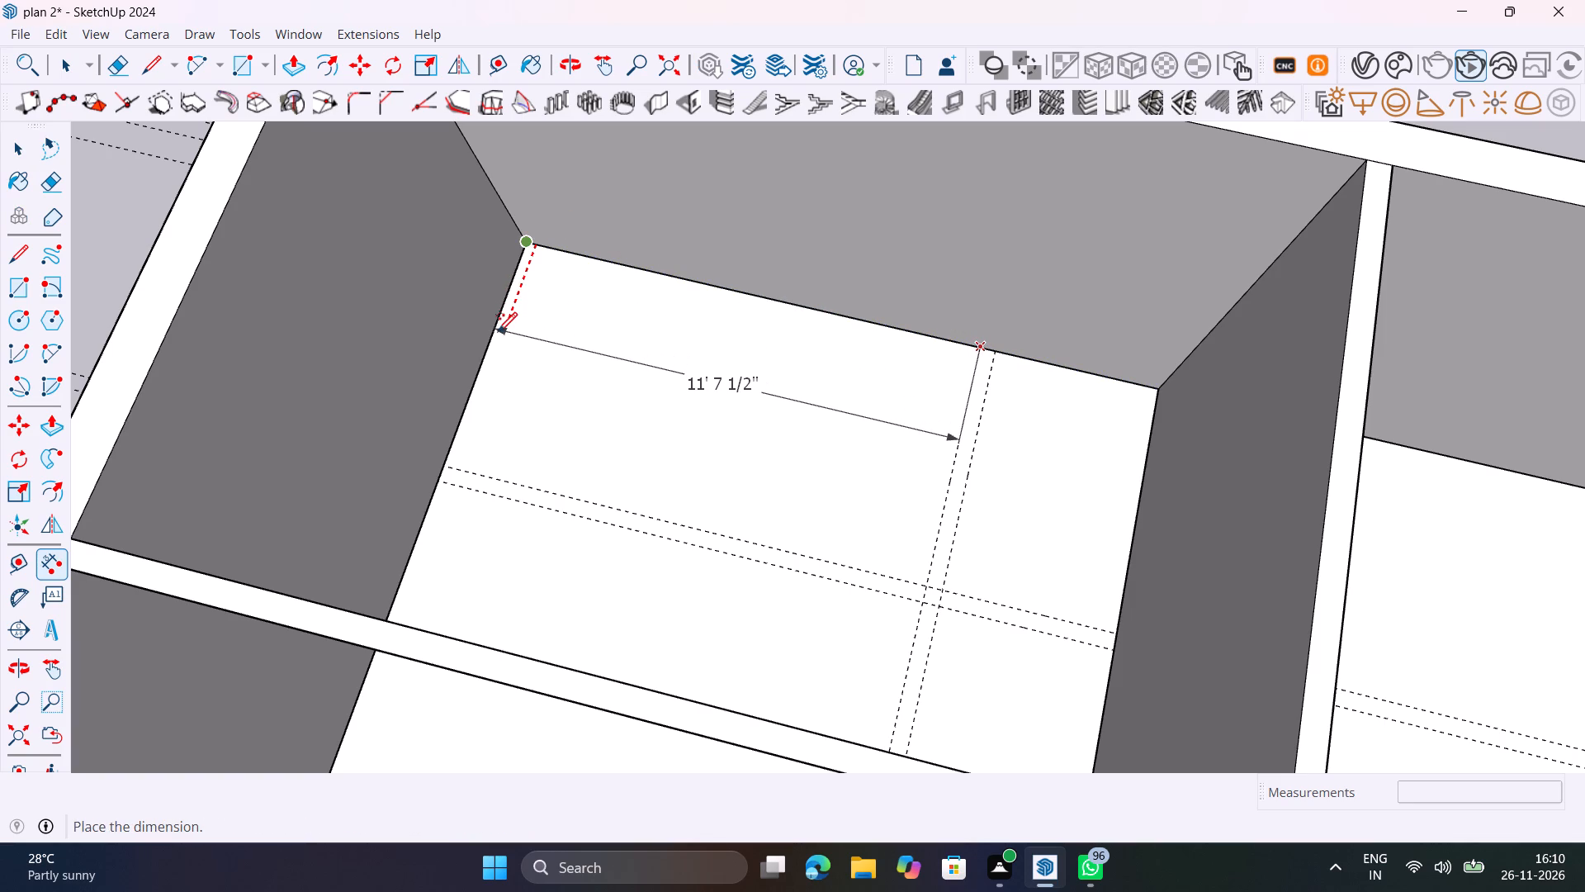
key(Escape)
Draw two 4.5" wide rectangular strips between the guides, meeting at a corner and running to the side wall and end partition.
middle_drag(948, 605, 725, 680)
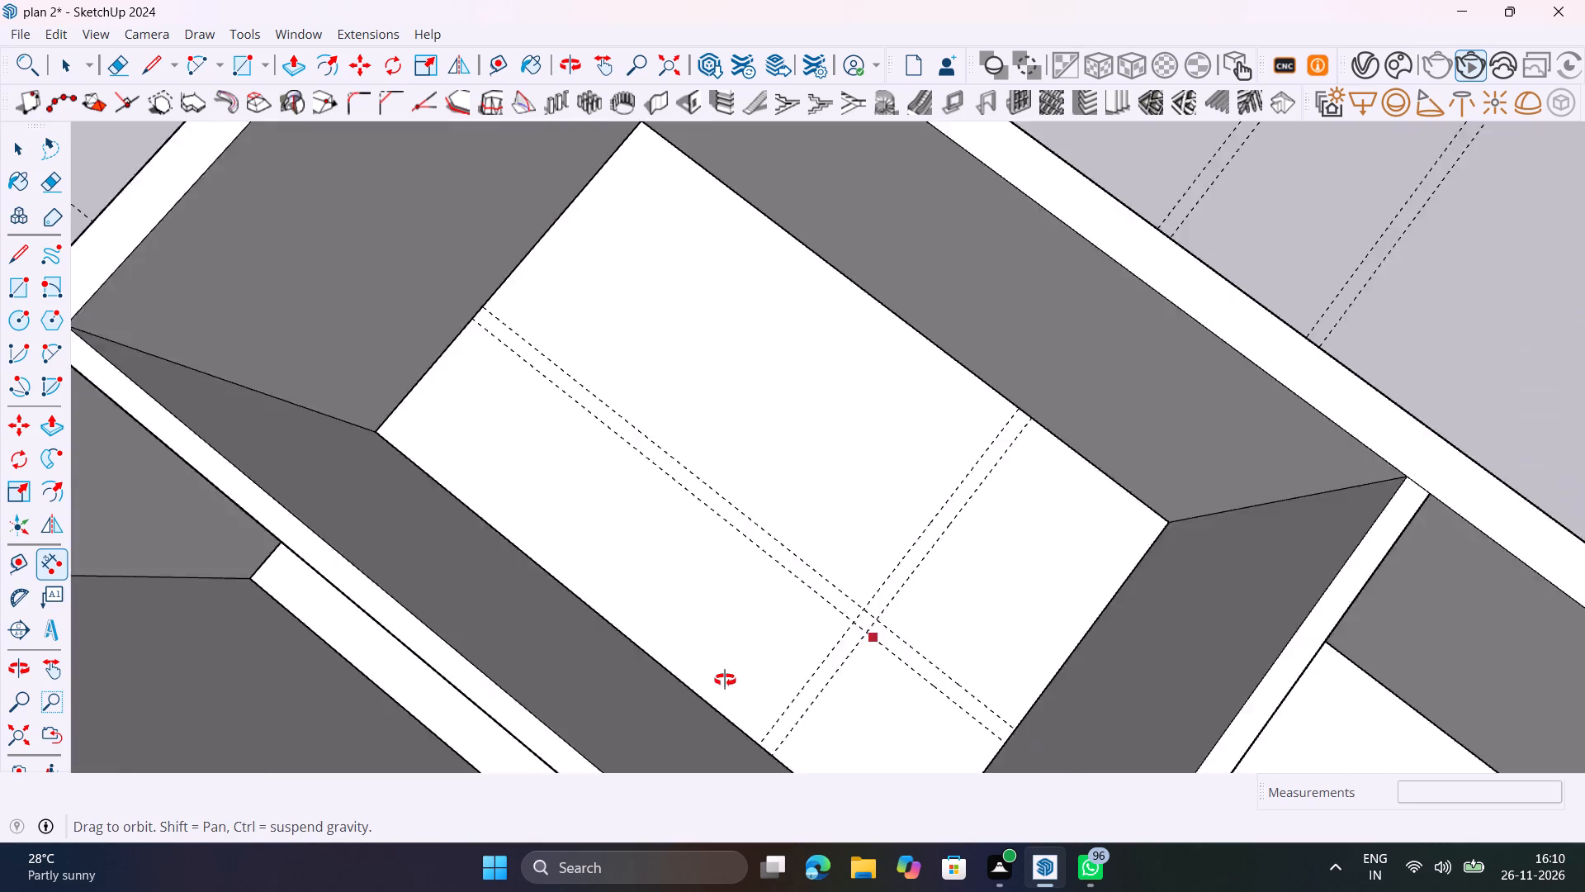
middle_drag(725, 680, 612, 690)
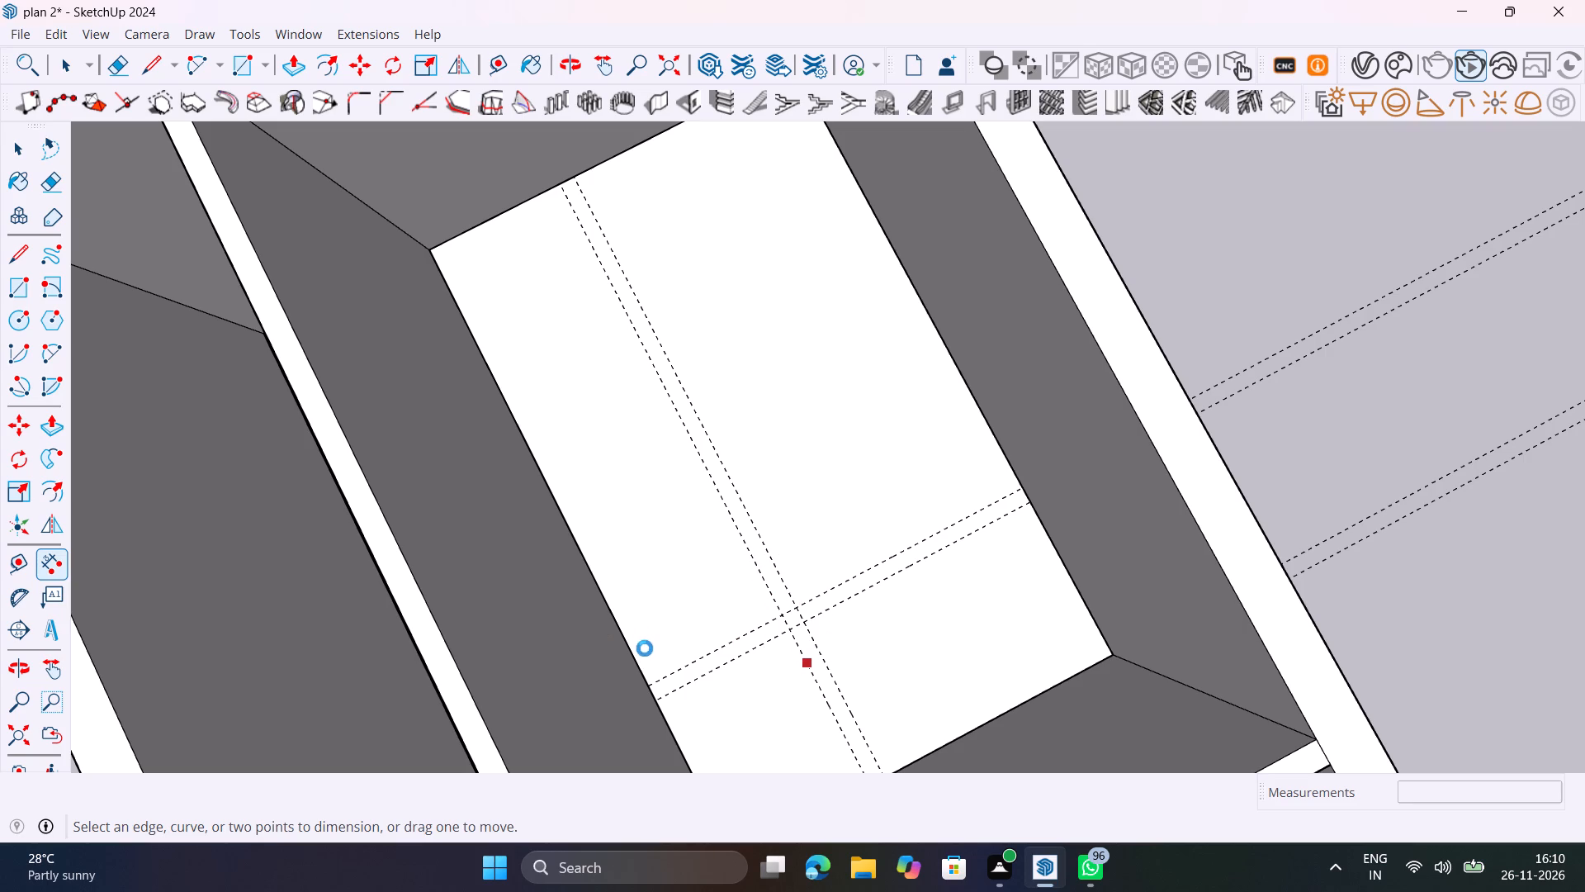
key(r)
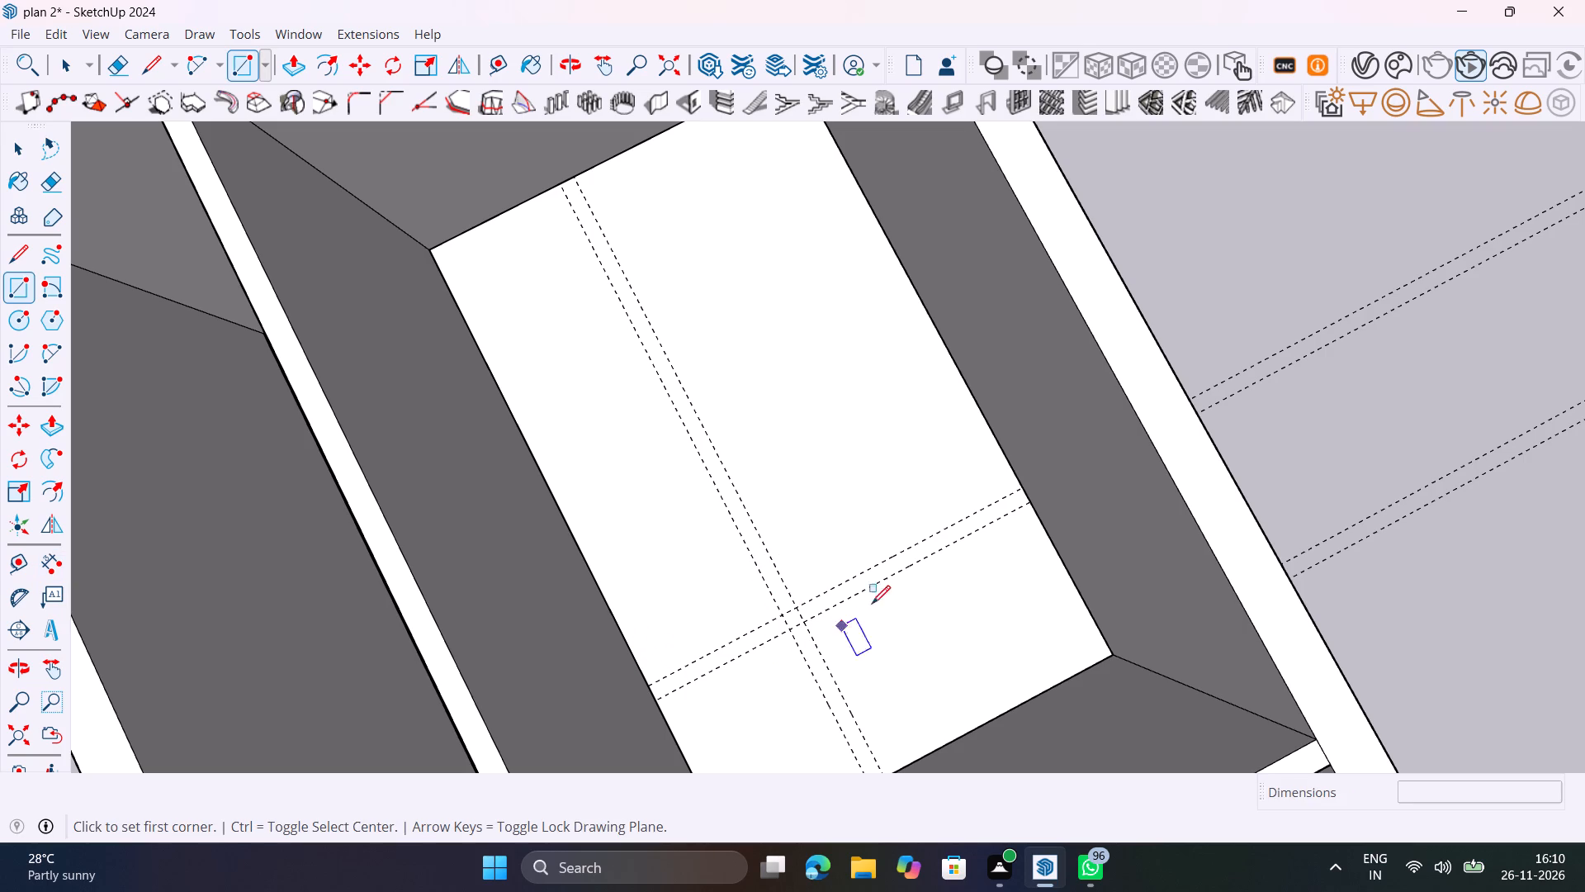
click(1019, 490)
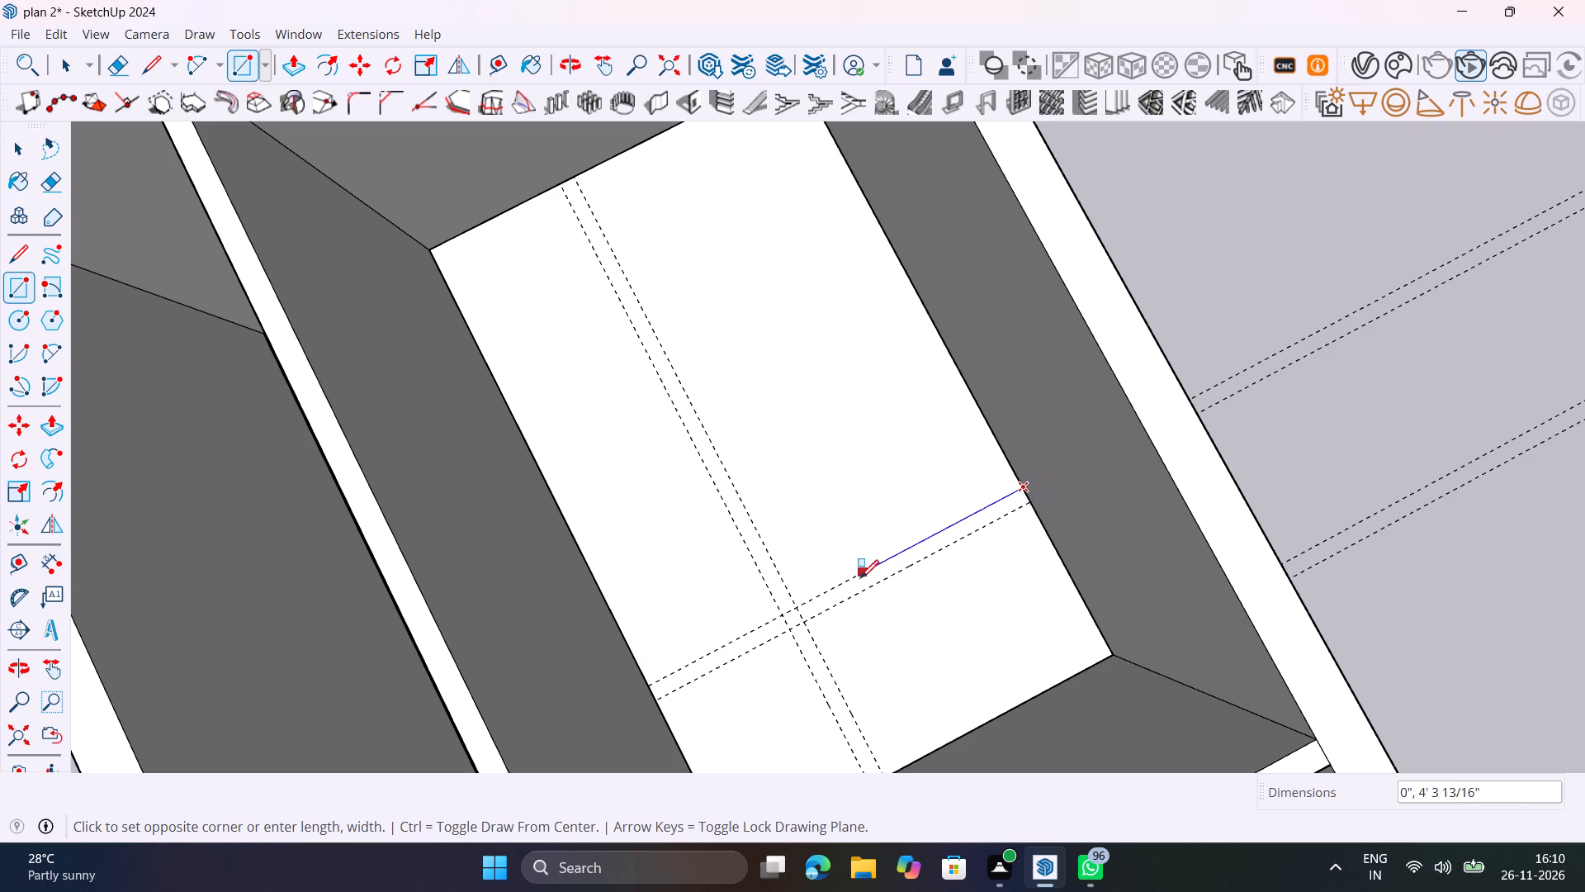
click(795, 629)
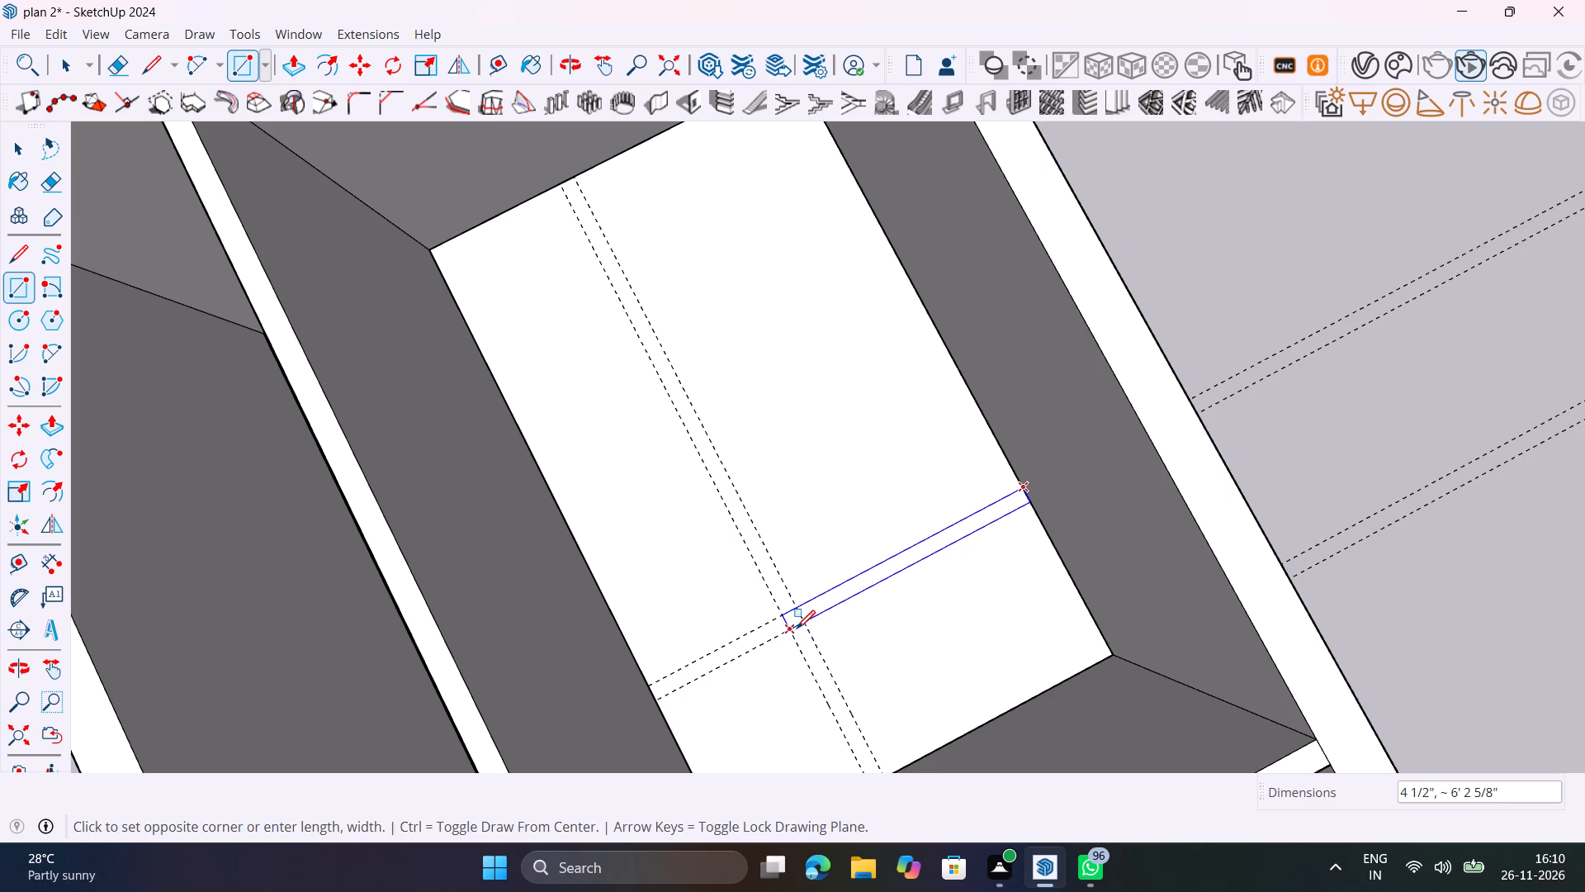
middle_drag(811, 627, 1175, 629)
scroll(958, 600, up, 5)
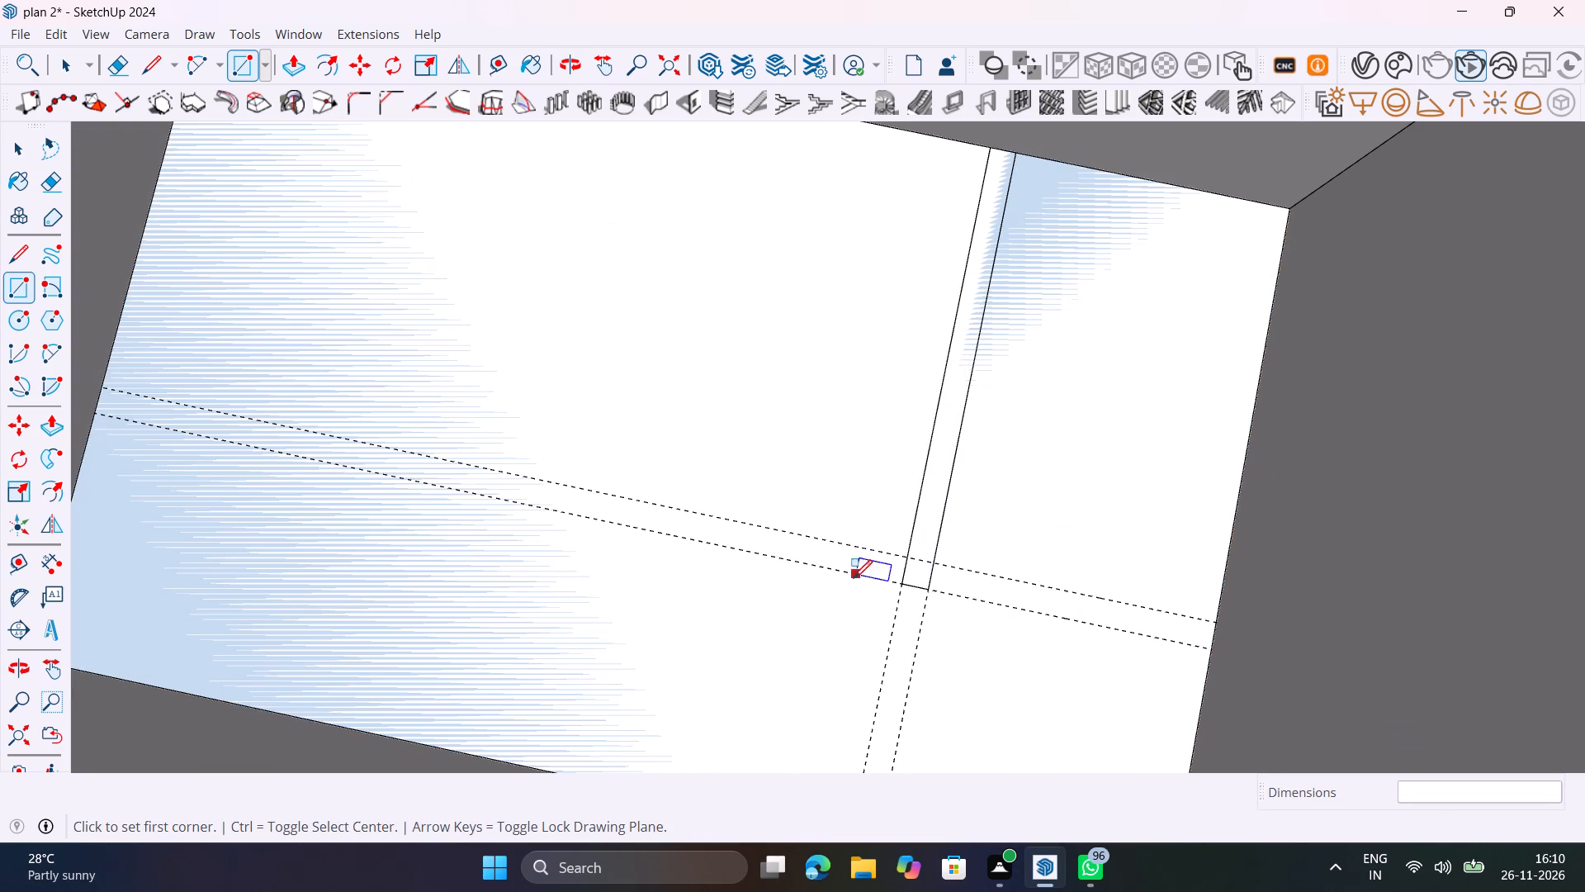
click(935, 567)
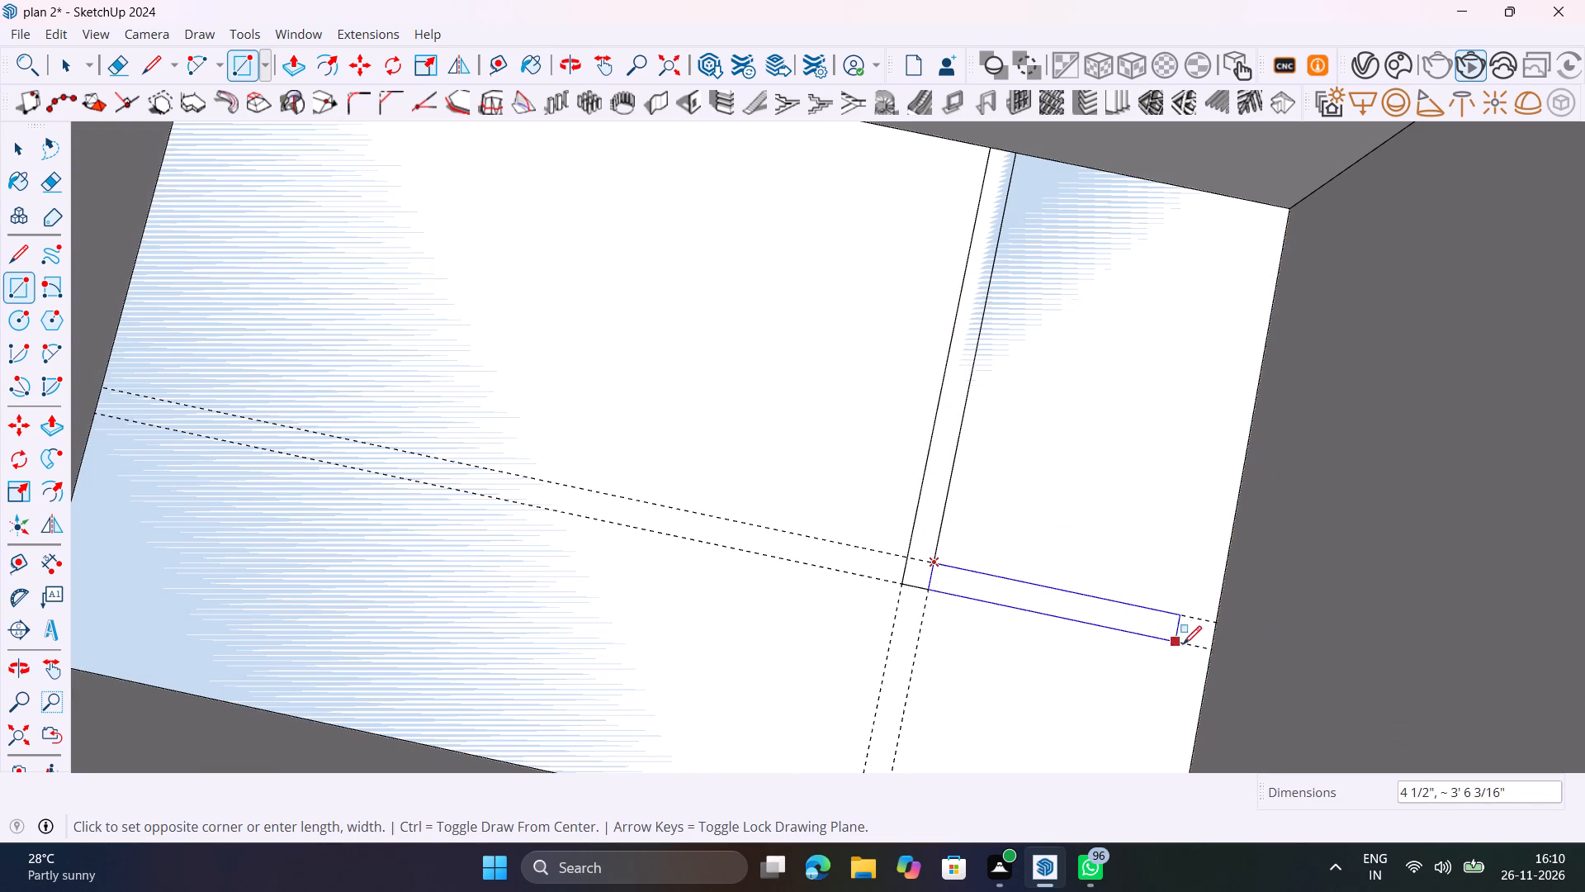
click(1212, 650)
Erase the dividing line at the strips' corner and delete the two extra overlapping faces on the floor, leaving one L-shaped strip.
key(space)
scroll(939, 587, up, 5)
key(e)
drag(931, 581, 920, 572)
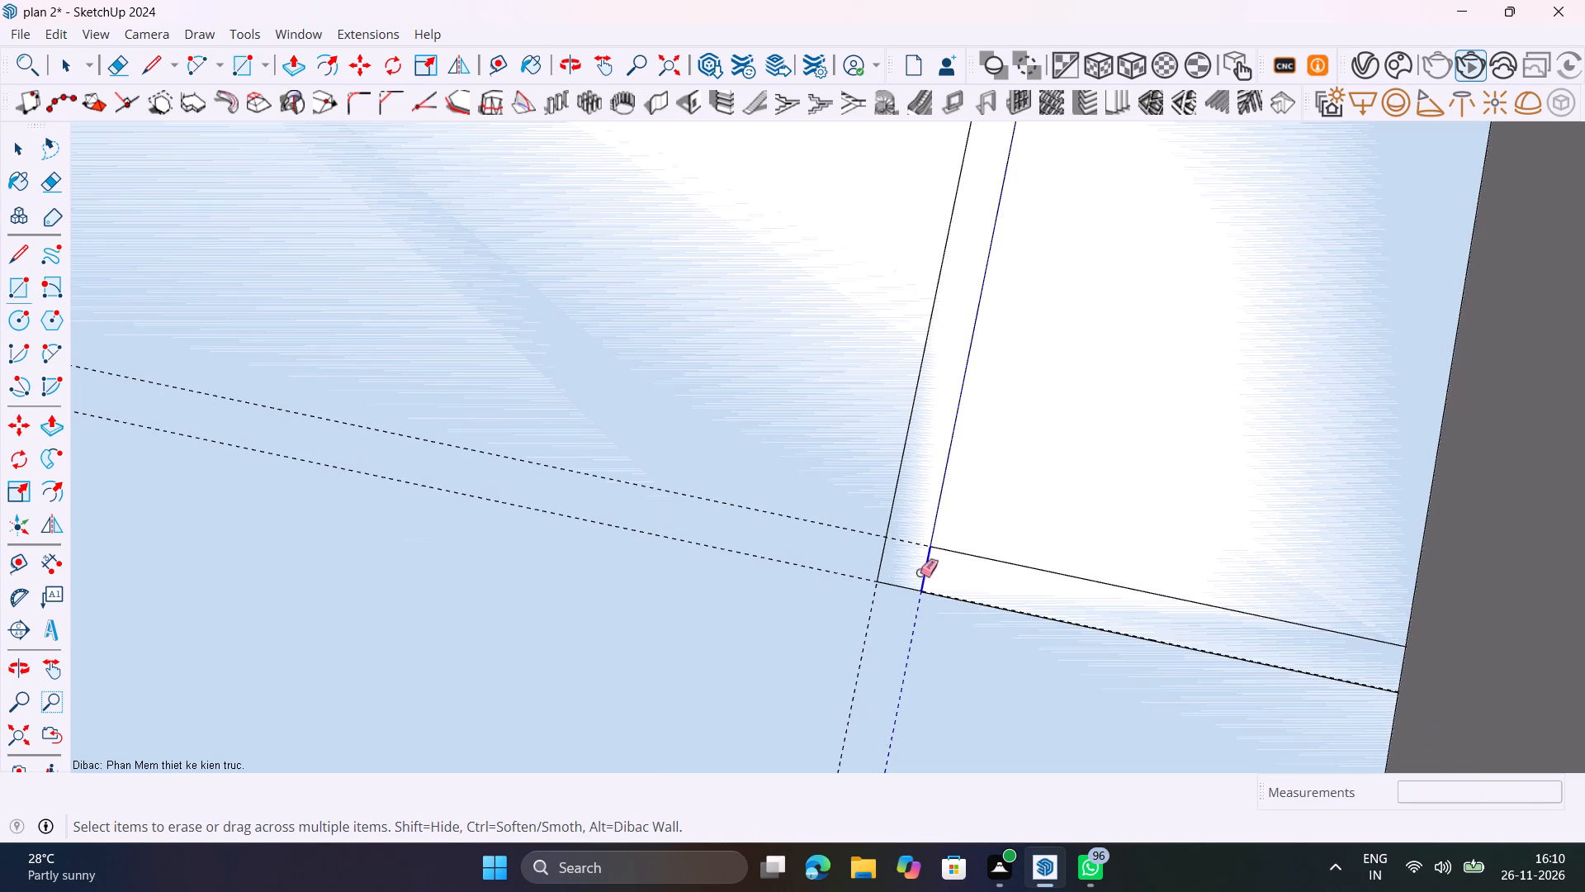
key(space)
click(758, 630)
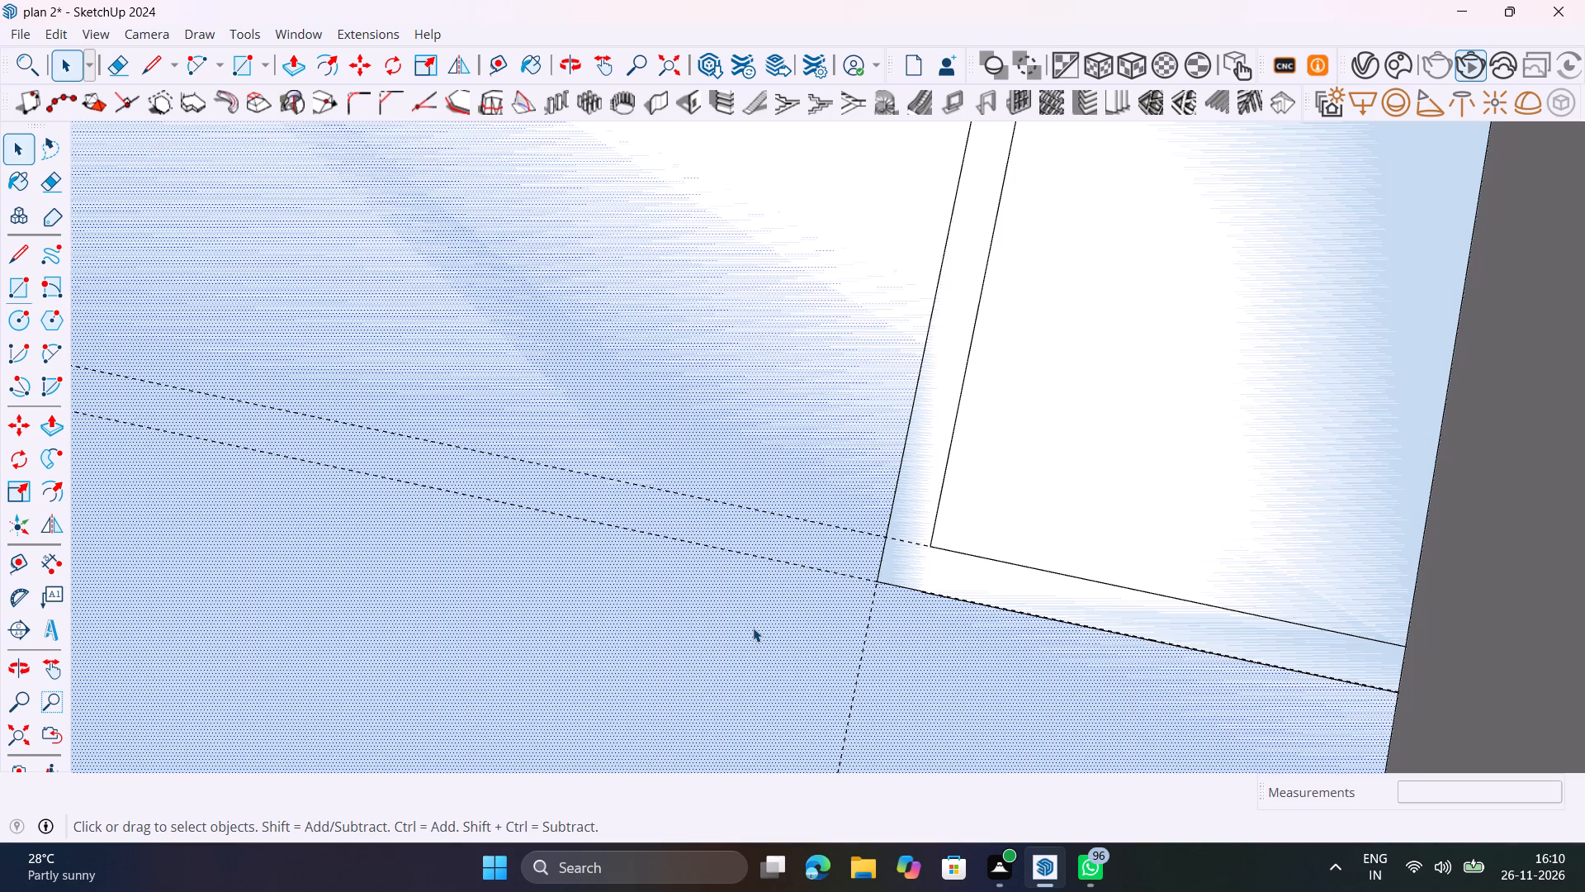
key(Delete)
scroll(763, 621, down, 15)
click(876, 550)
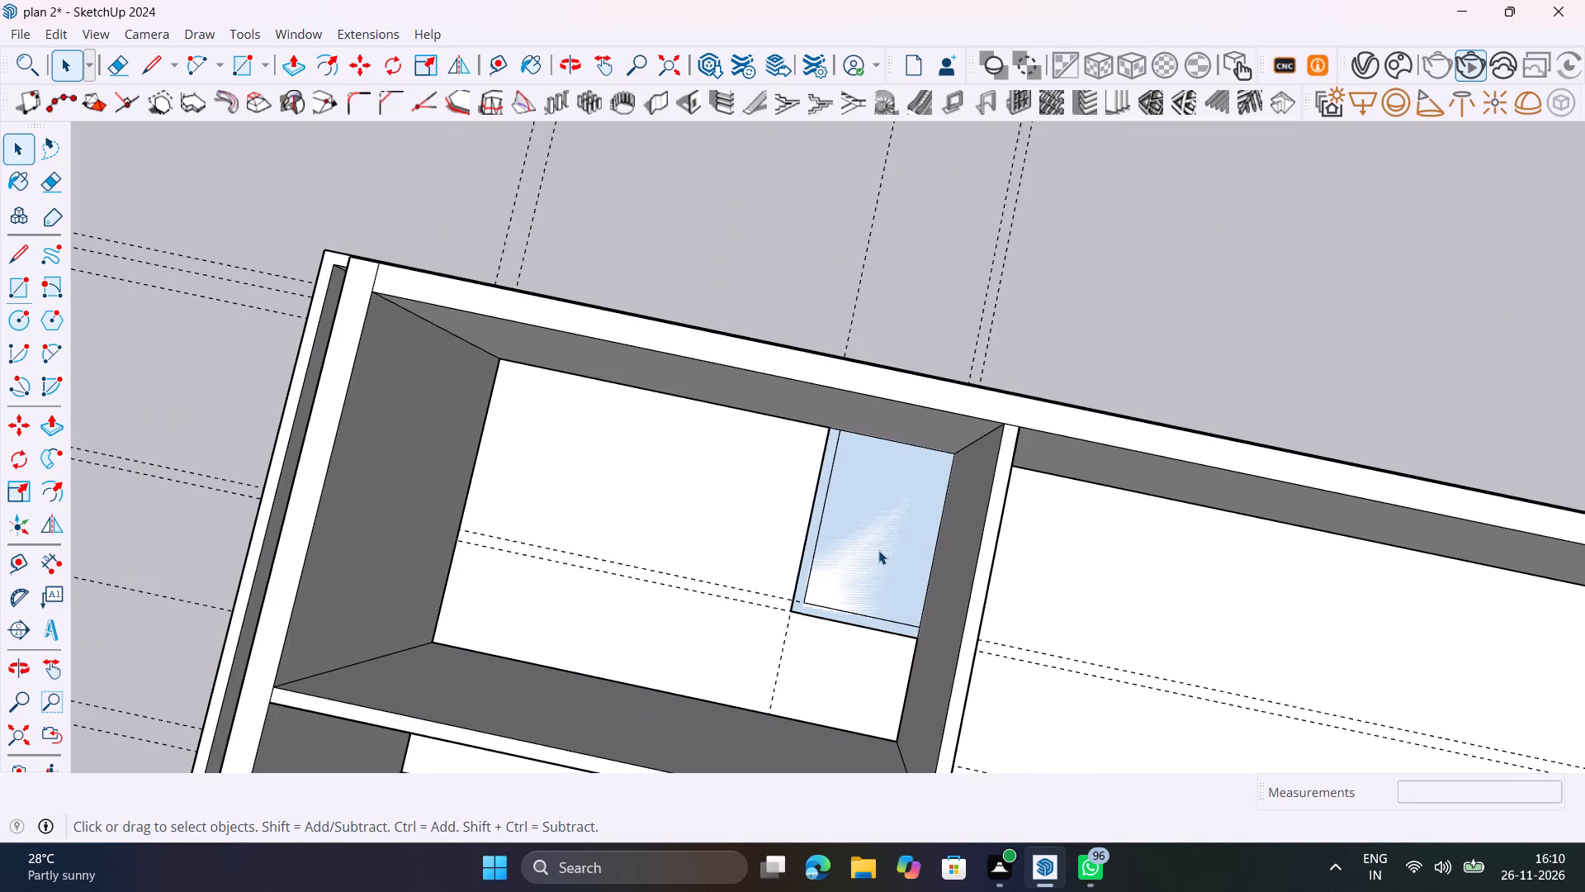
key(Delete)
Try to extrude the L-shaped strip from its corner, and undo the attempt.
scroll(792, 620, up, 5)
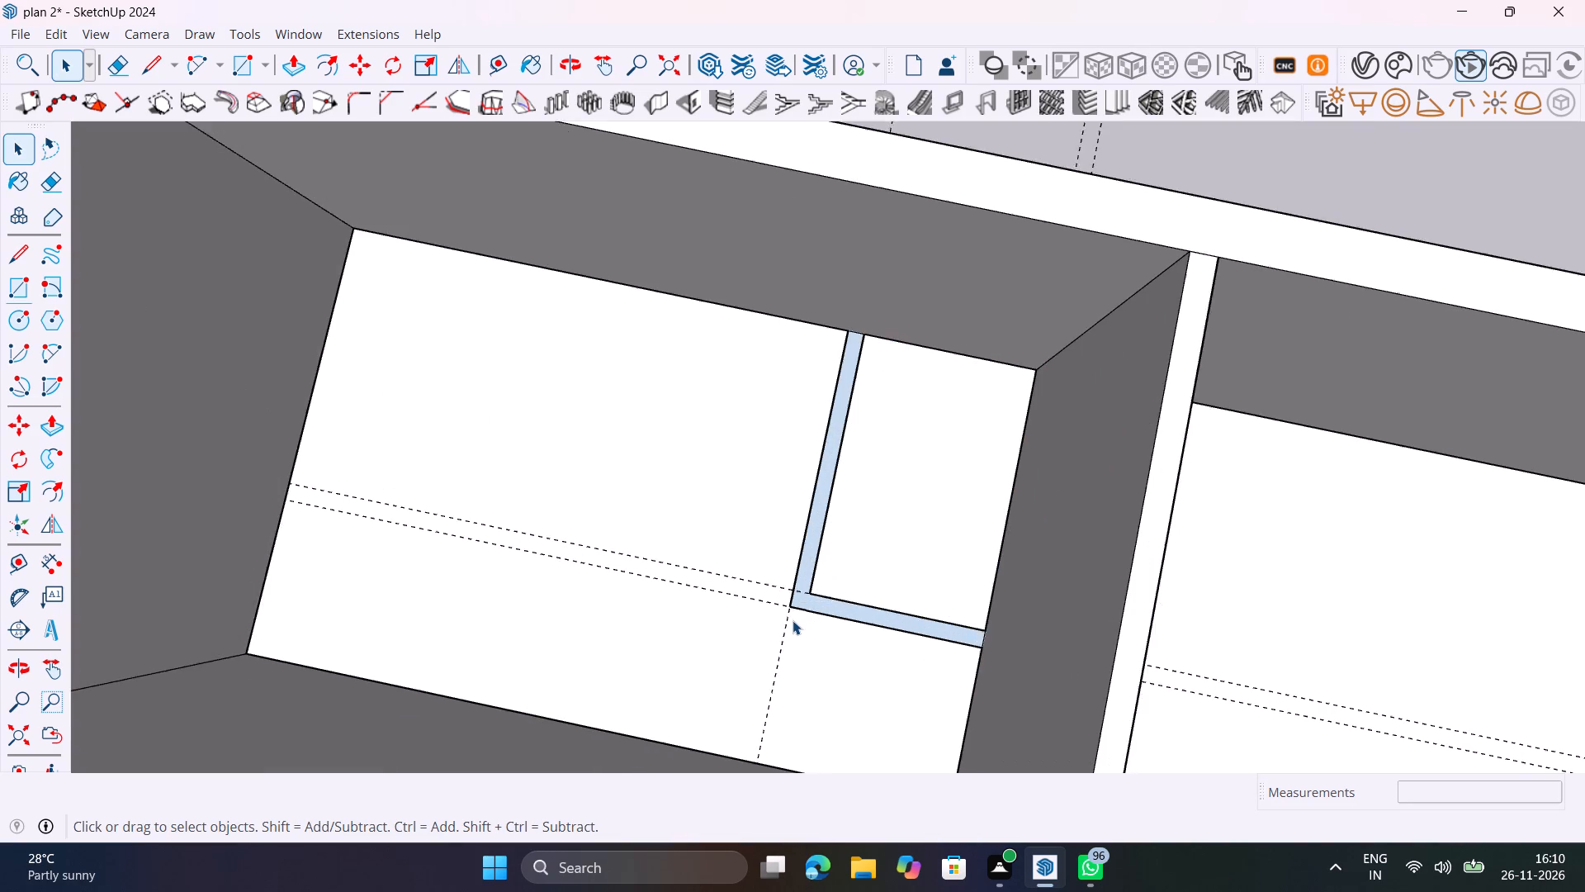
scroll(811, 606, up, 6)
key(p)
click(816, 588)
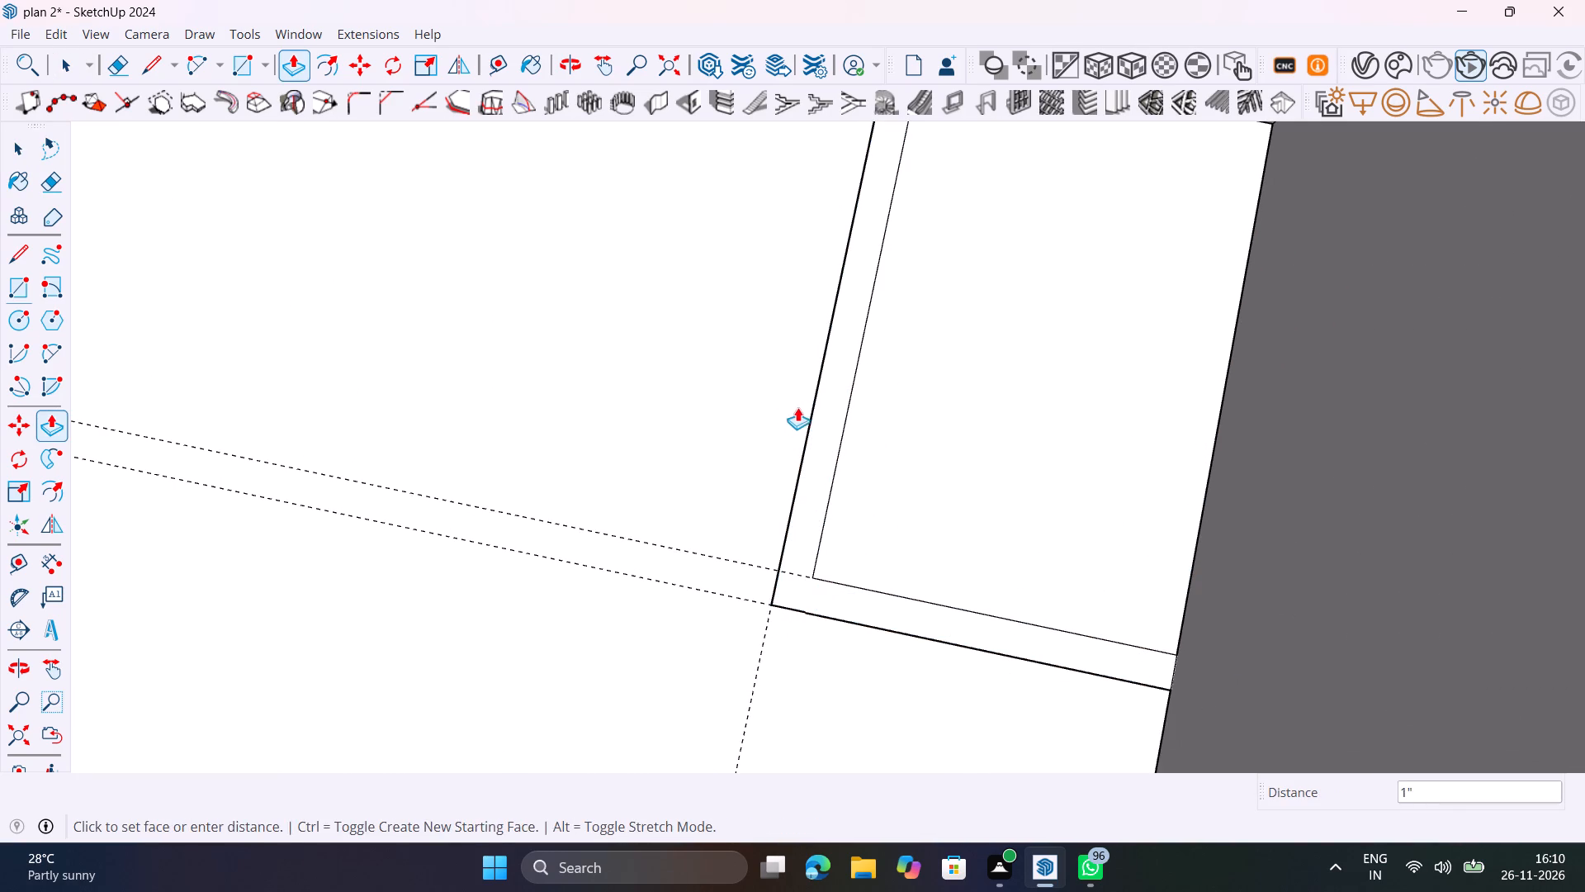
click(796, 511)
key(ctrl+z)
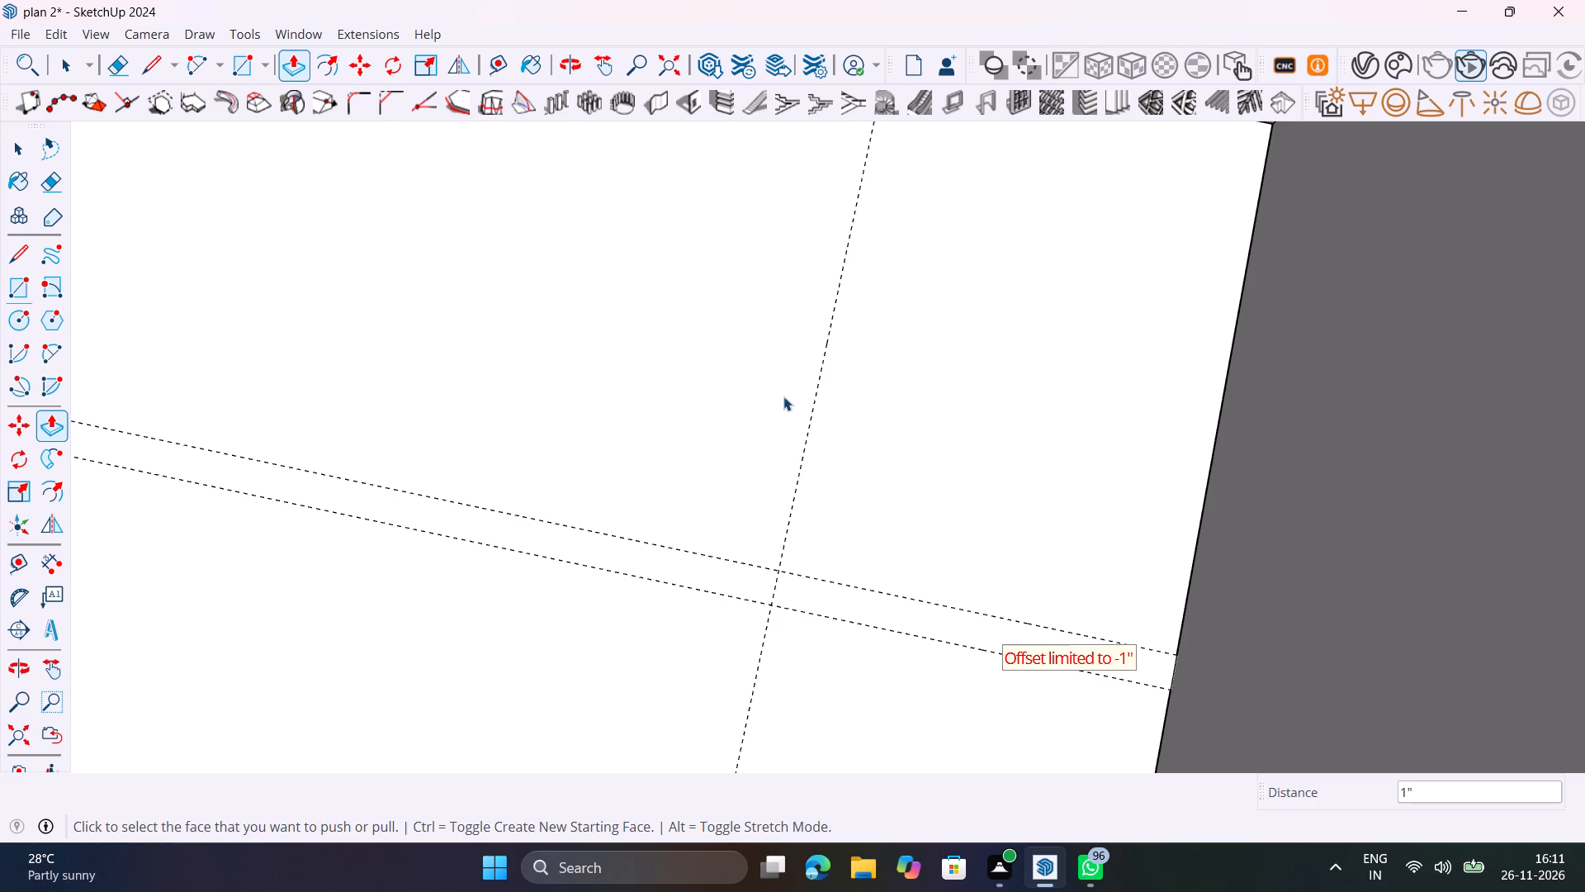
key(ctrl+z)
Extrude the L-shaped strip upward 10' to match the top of the surrounding walls.
click(803, 518)
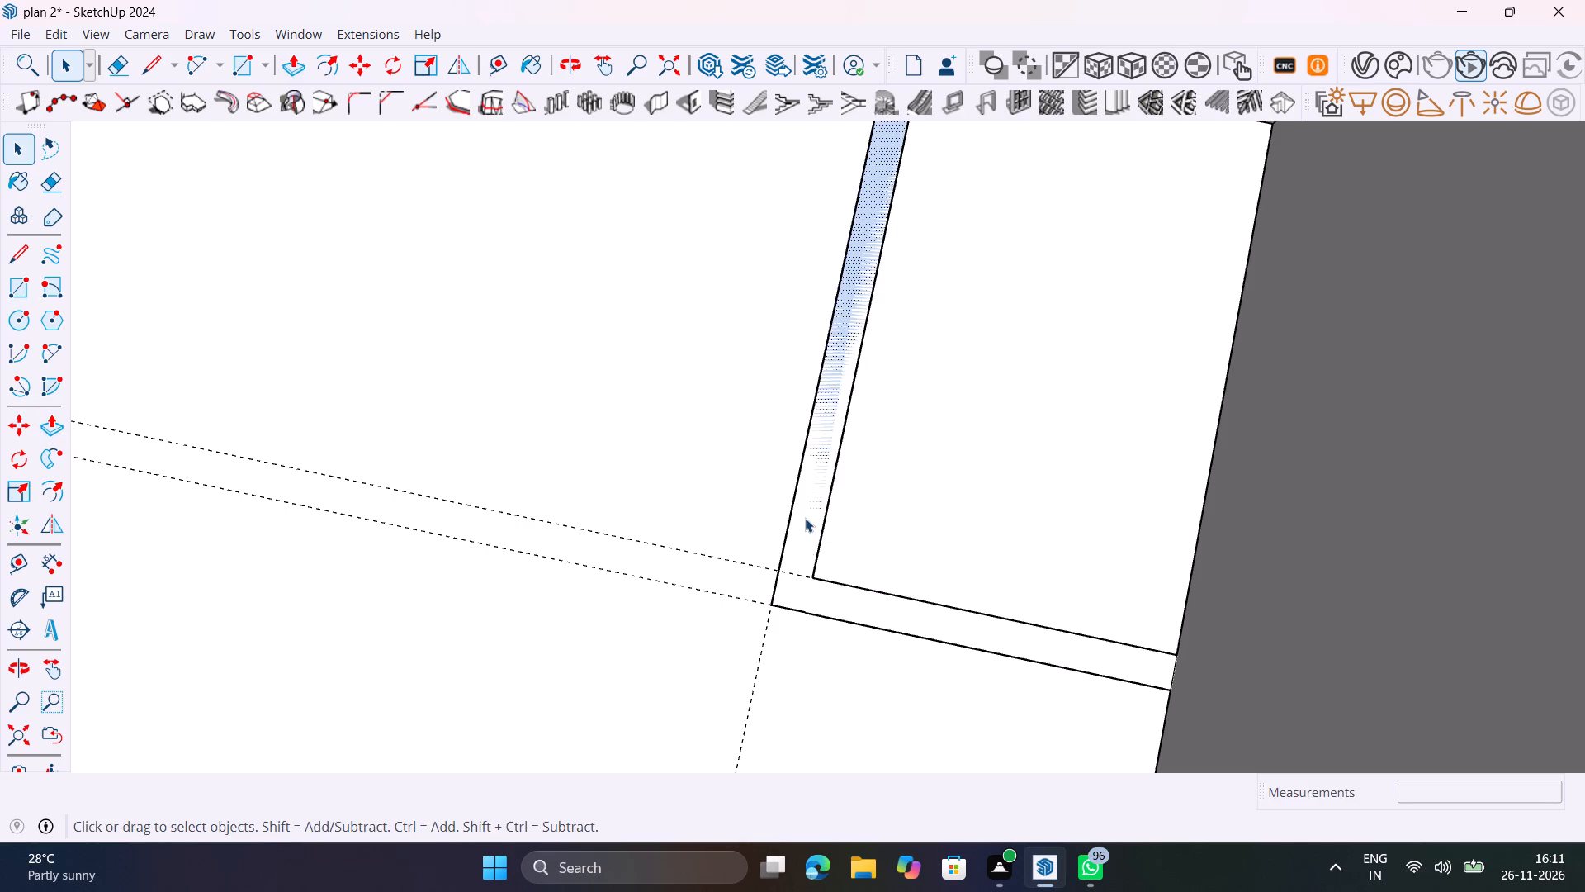
key(p)
click(805, 518)
scroll(809, 448, down, 18)
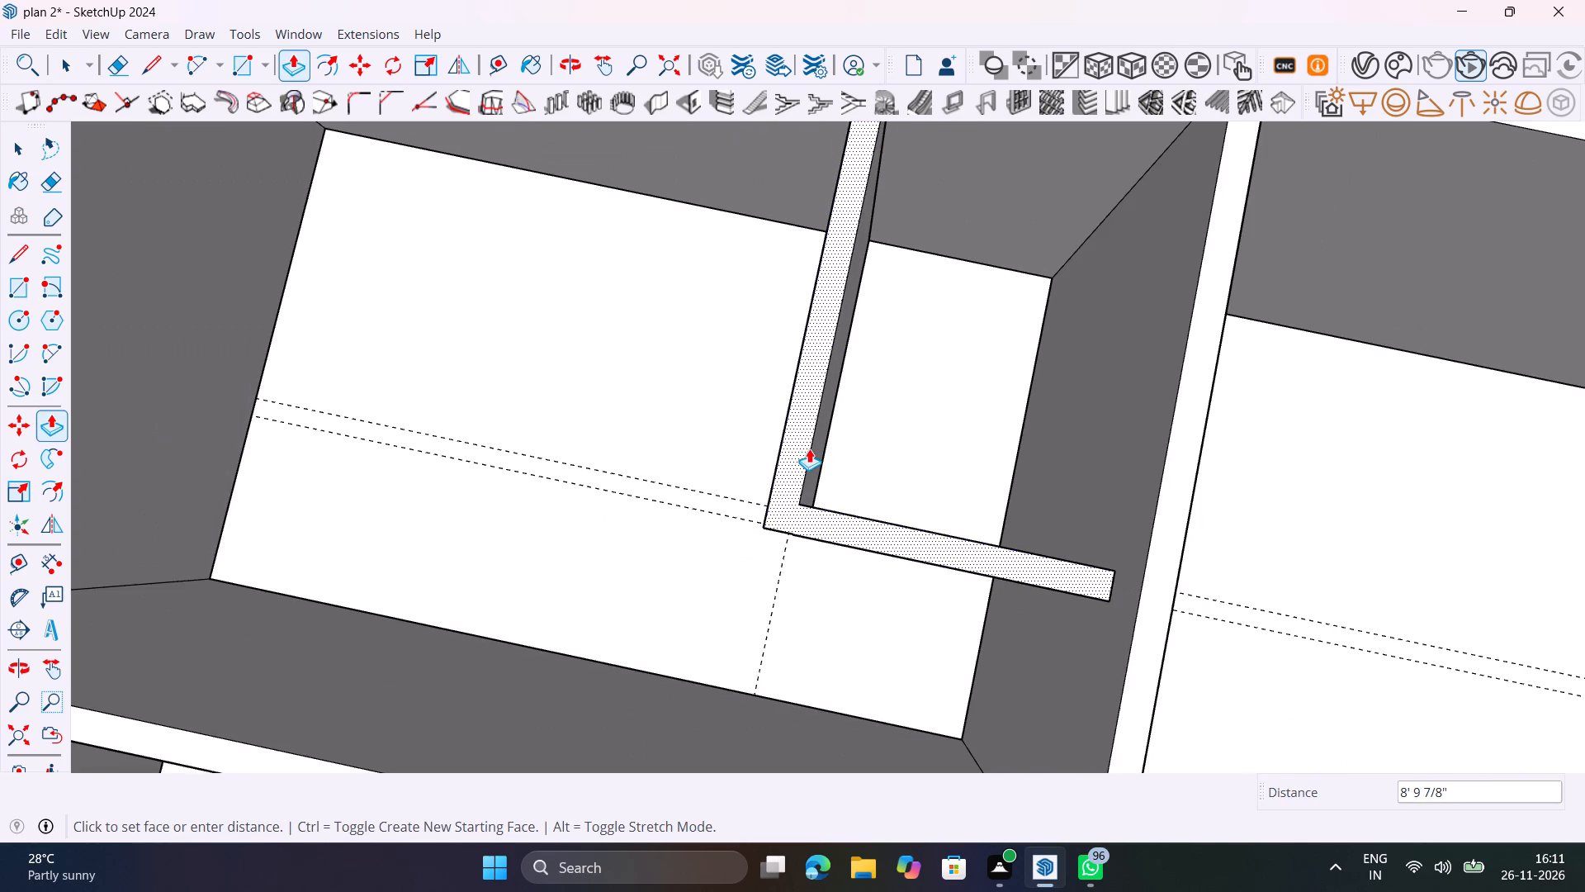
middle_drag(810, 437, 891, 276)
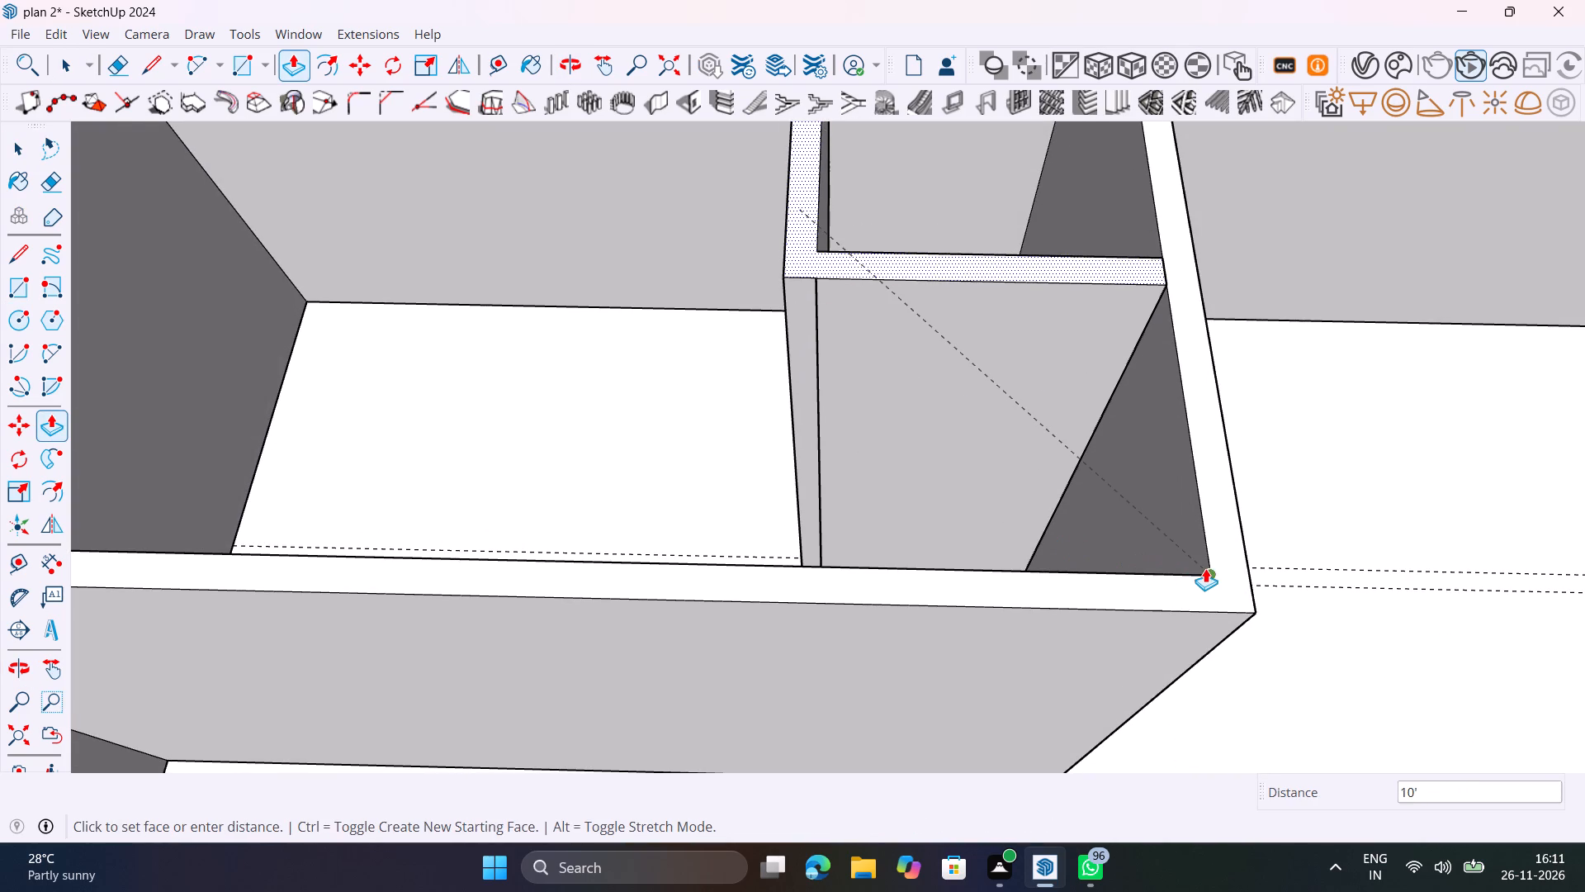
click(1209, 571)
key(space)
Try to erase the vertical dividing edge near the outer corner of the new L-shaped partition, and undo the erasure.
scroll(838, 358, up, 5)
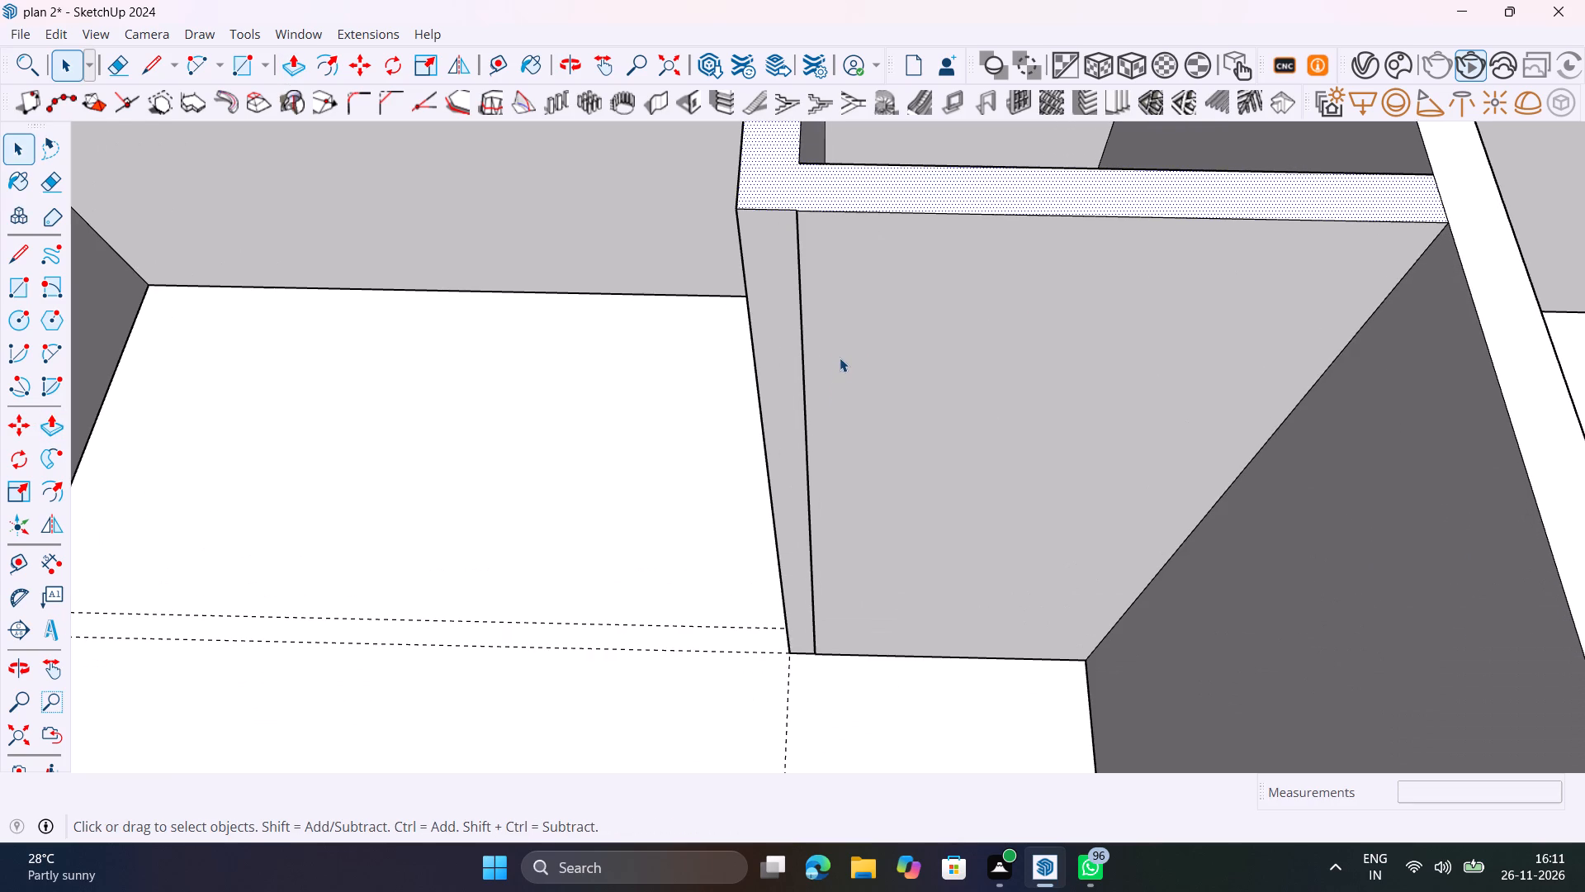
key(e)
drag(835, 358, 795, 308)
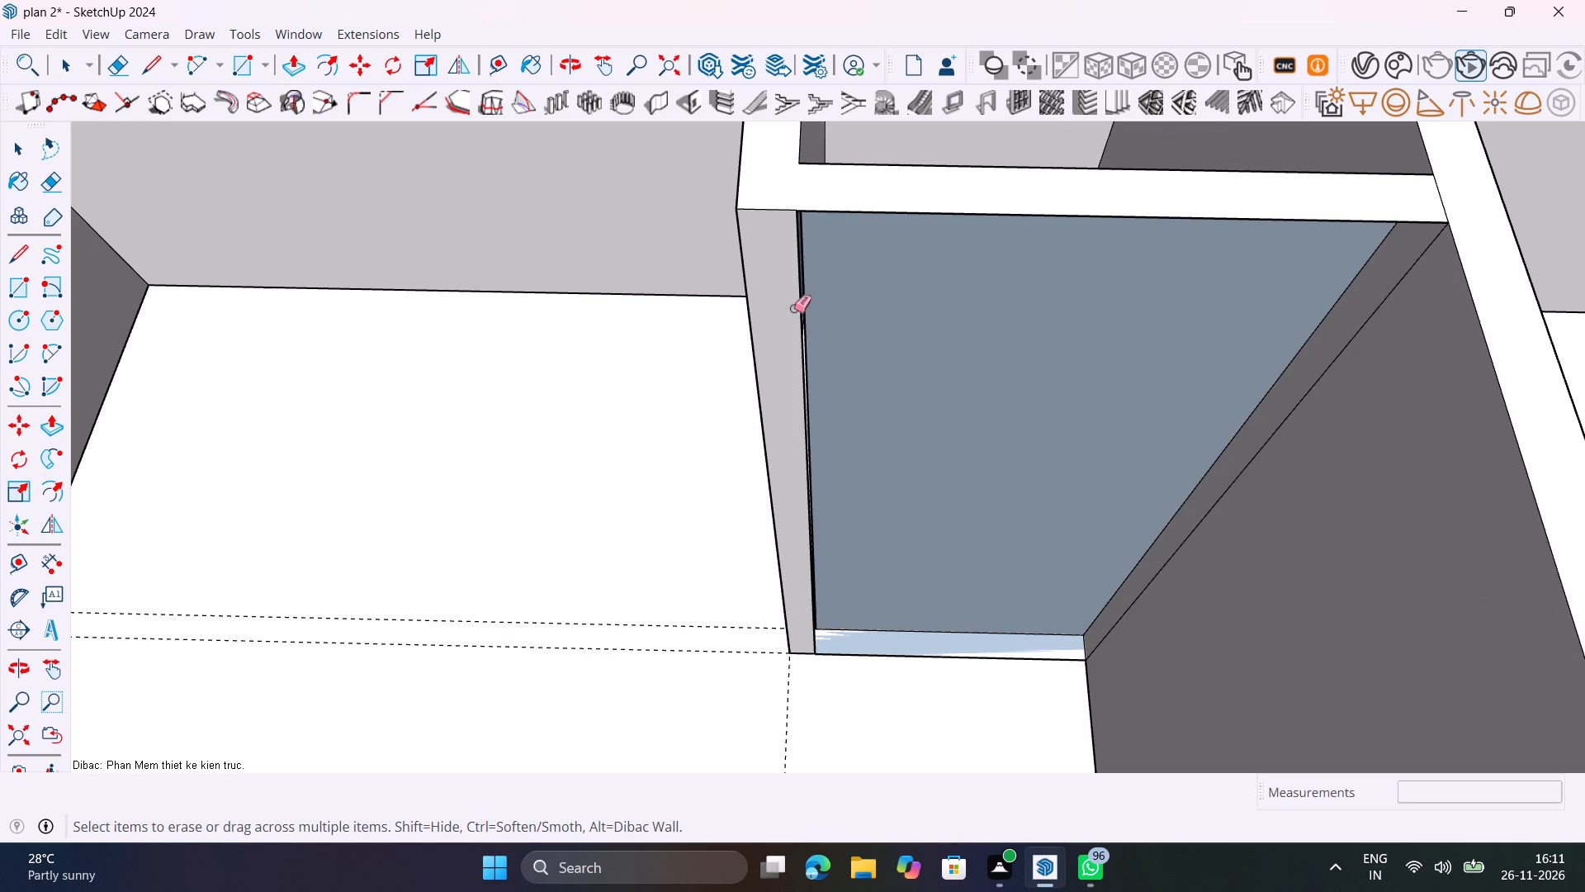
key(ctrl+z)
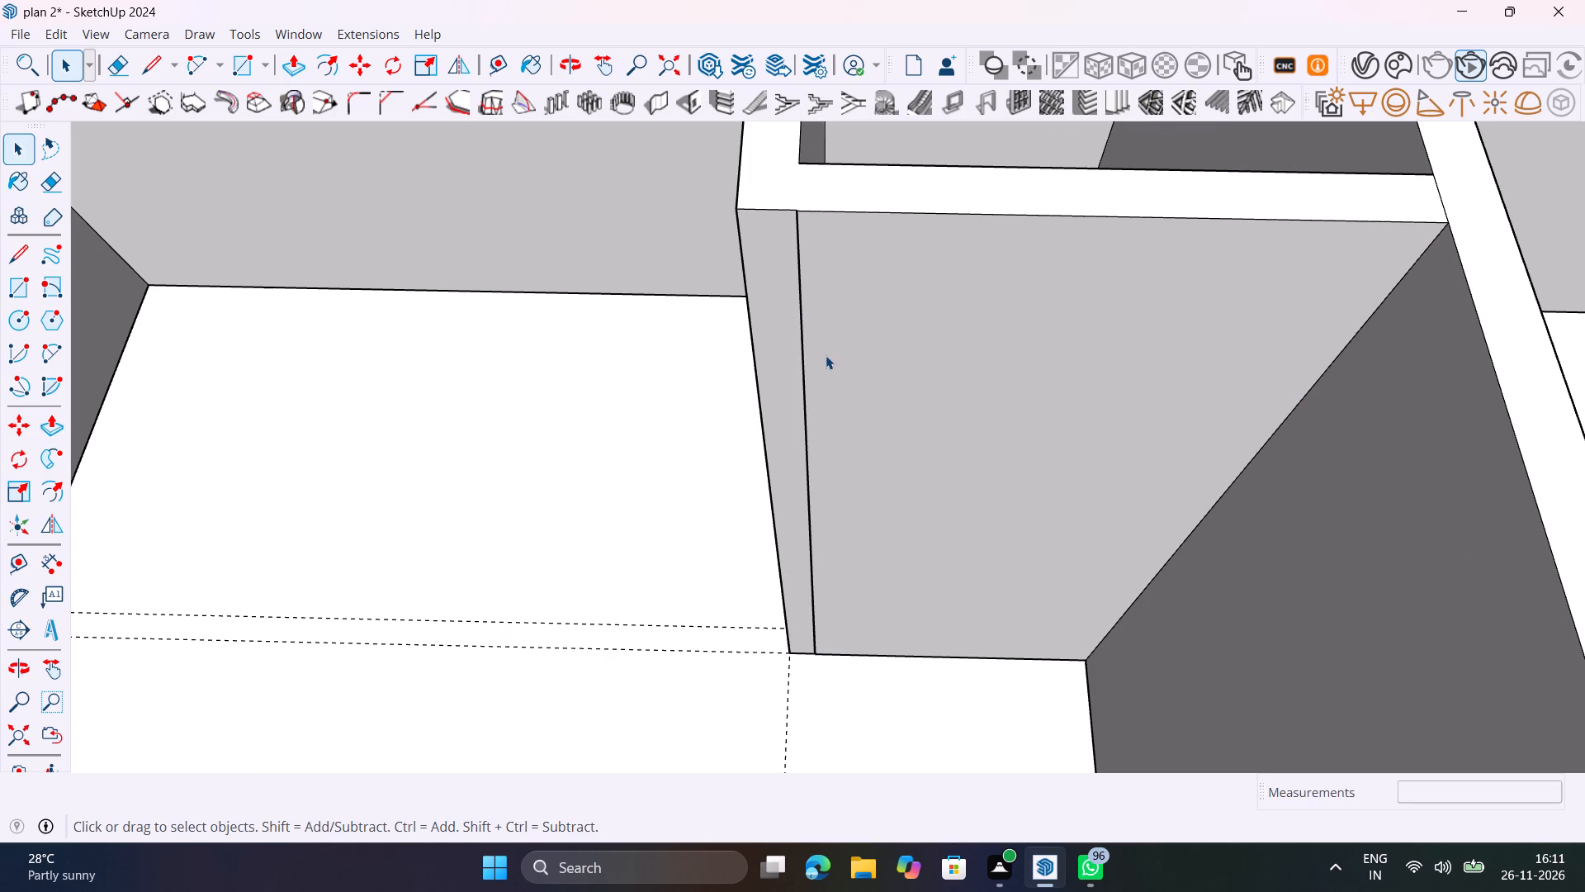
Examine the new small enclosed room, its surrounding room and the building's open area from several sides.
scroll(826, 355, down, 9)
middle_drag(889, 388, 528, 357)
scroll(1193, 331, down, 6)
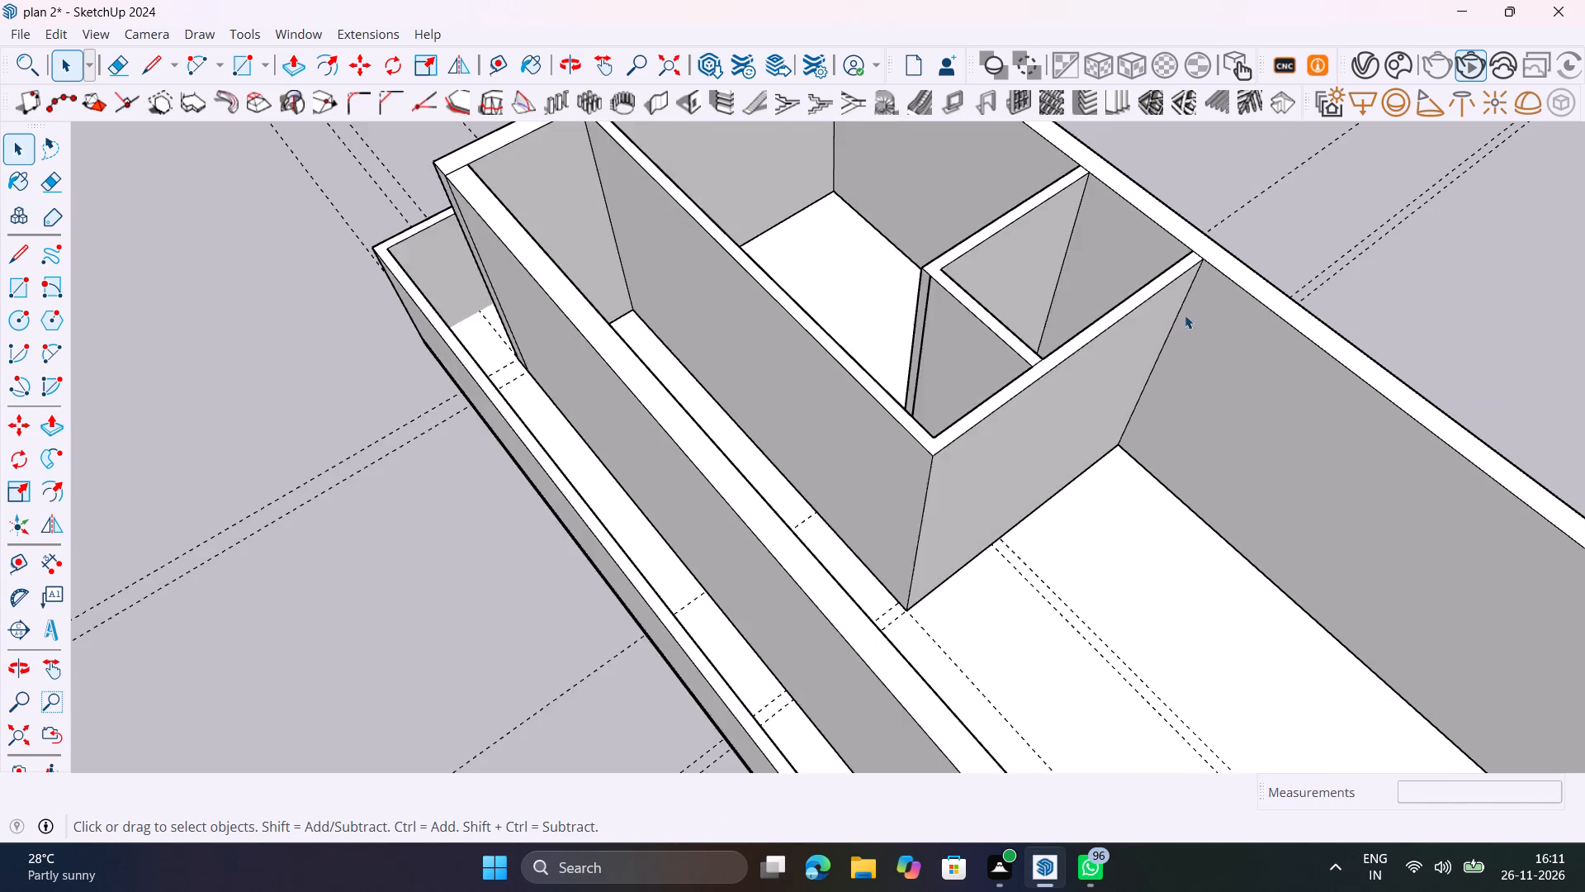
scroll(1185, 315, down, 4)
shift+middle_drag(1232, 434, 1029, 419)
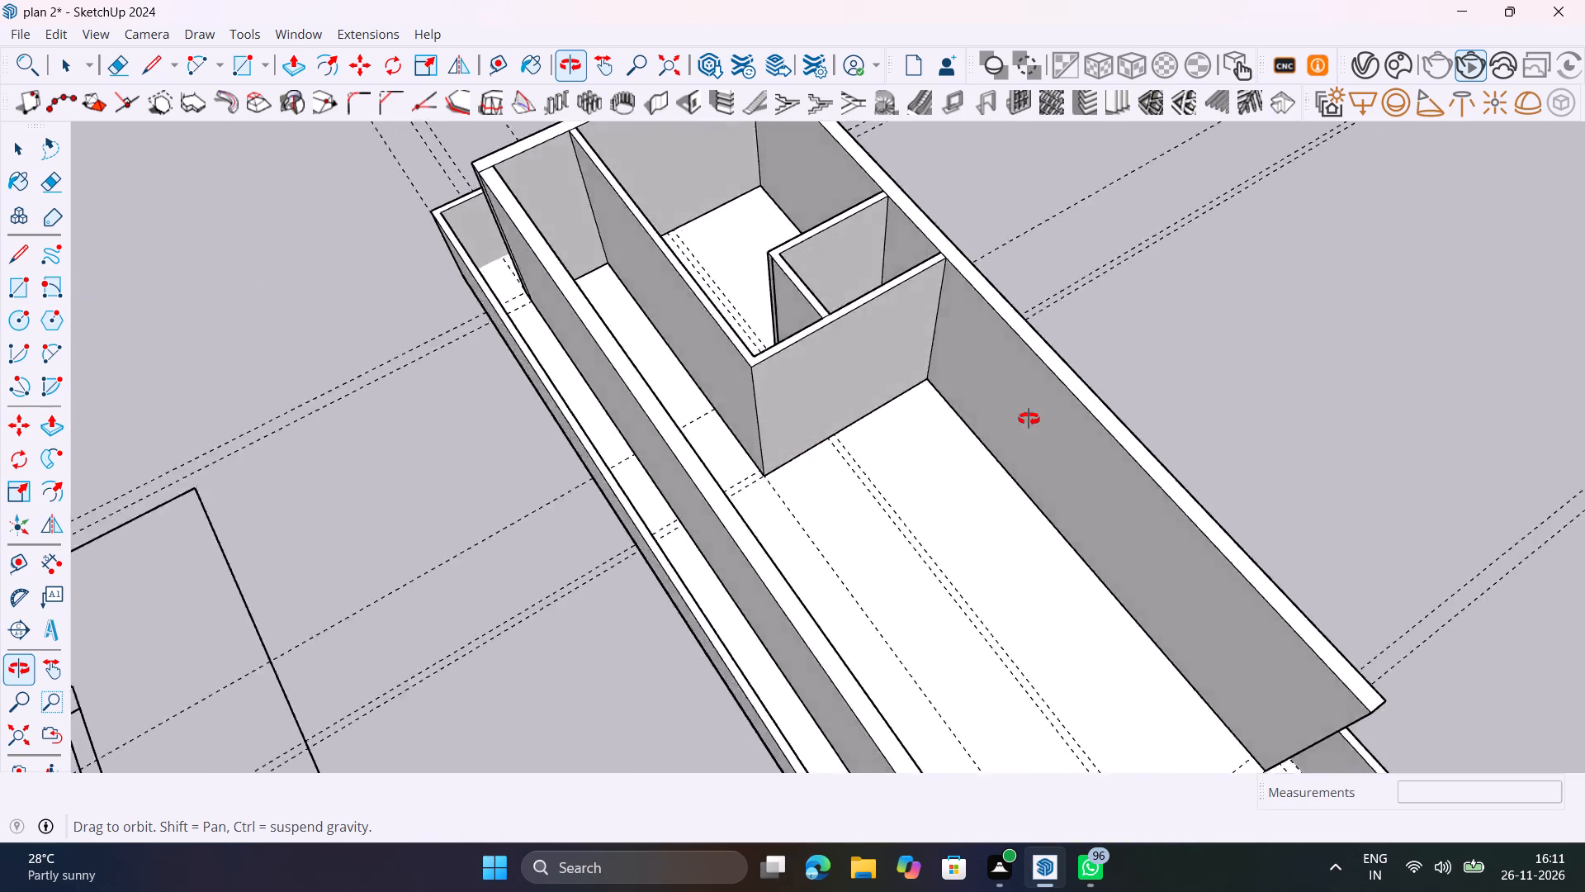
shift+middle_drag(1029, 419, 816, 452)
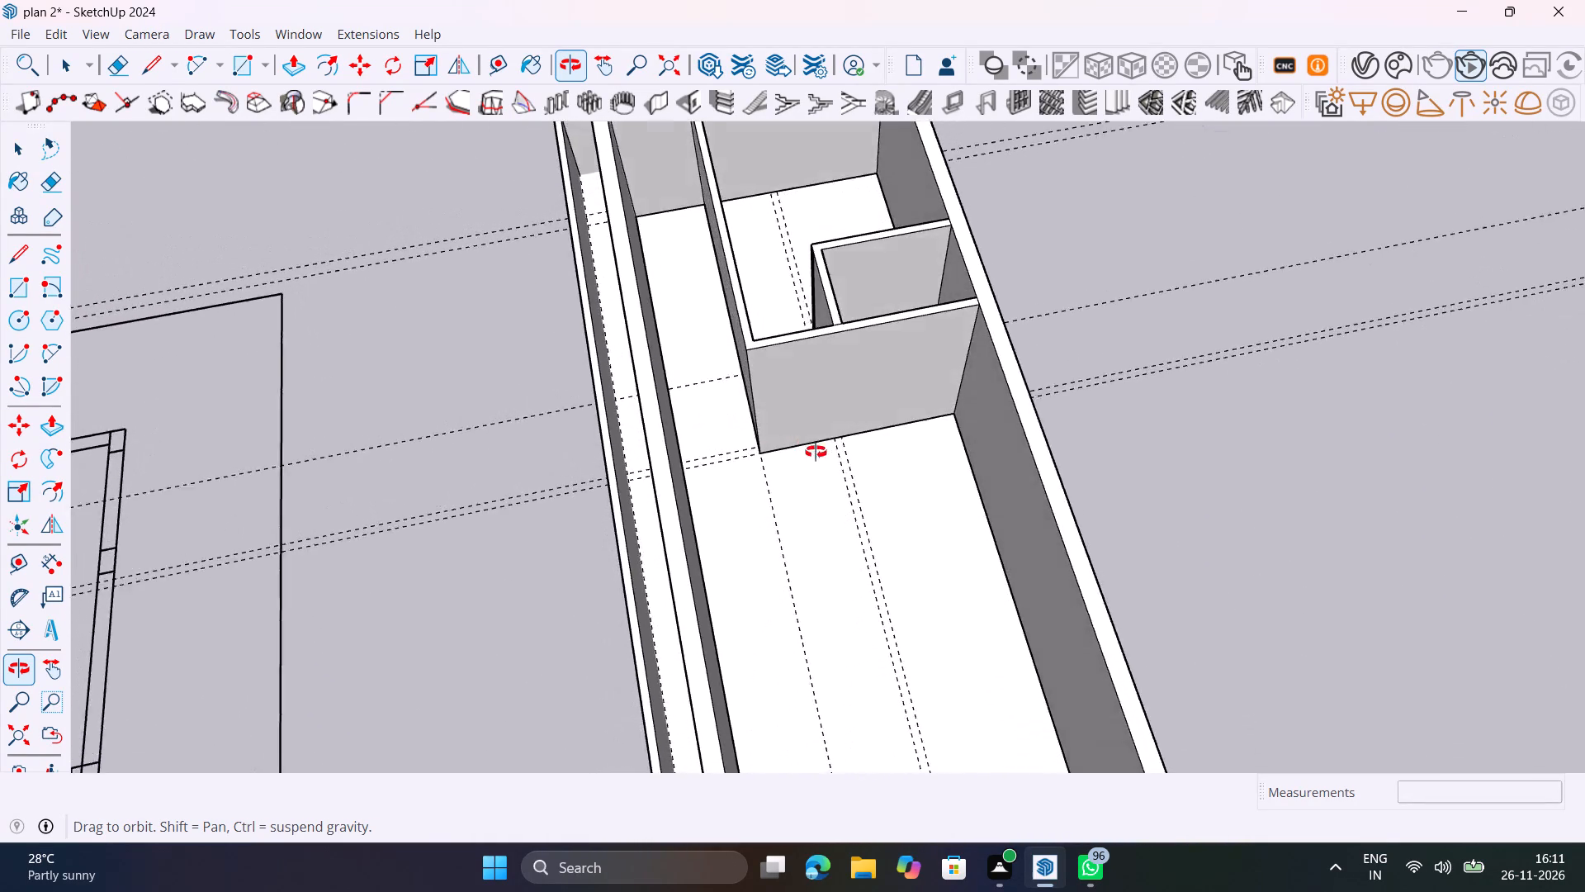
shift+middle_drag(816, 452, 1239, 545)
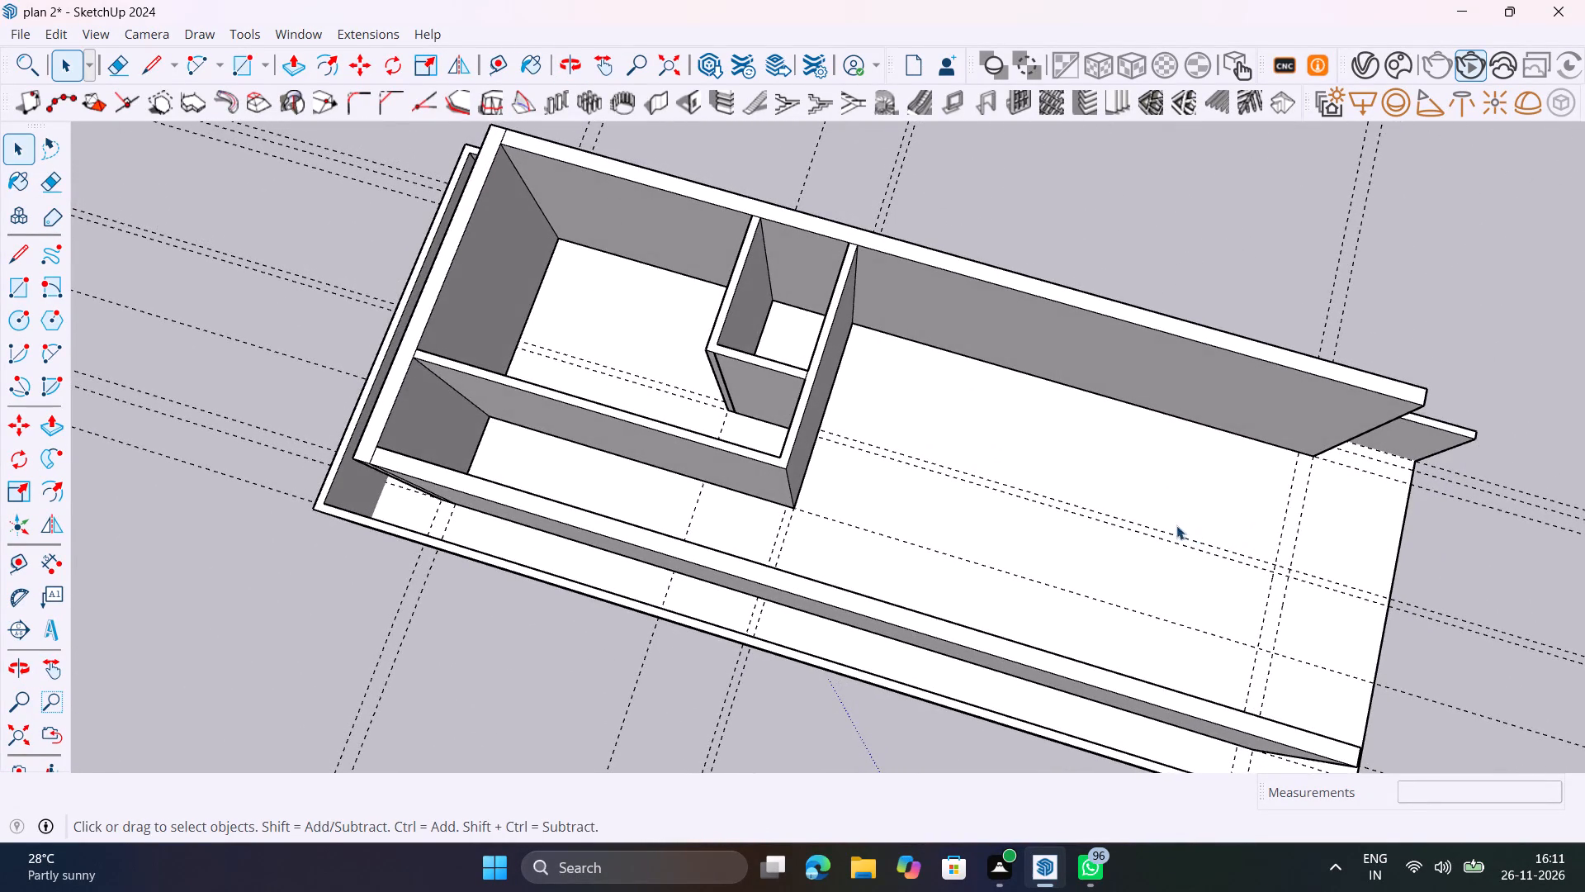
middle_drag(1176, 525, 870, 319)
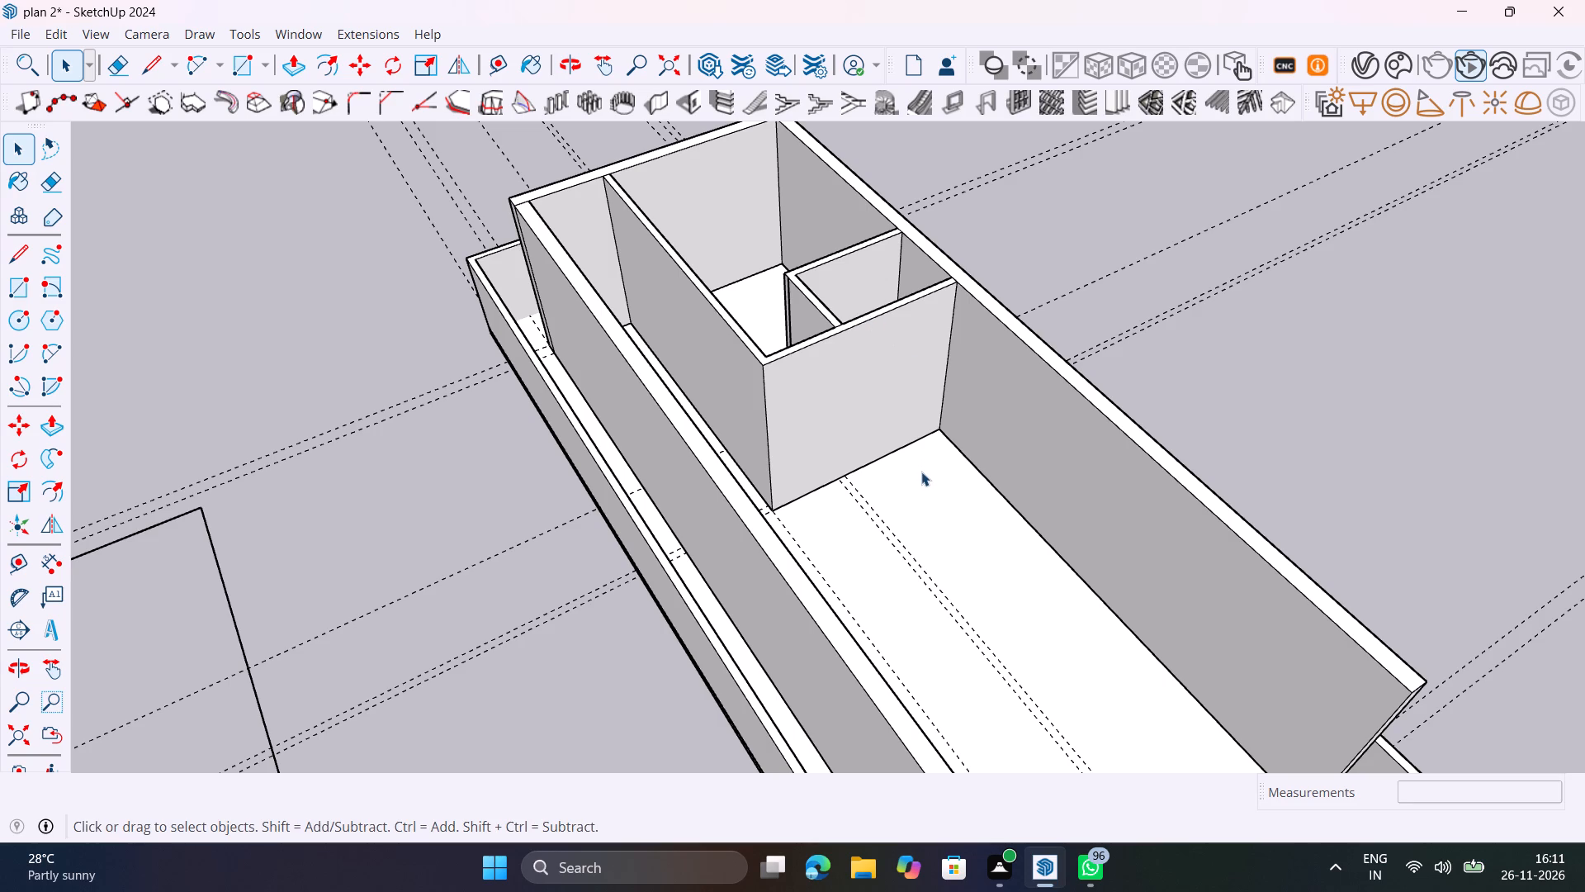
scroll(927, 479, up, 4)
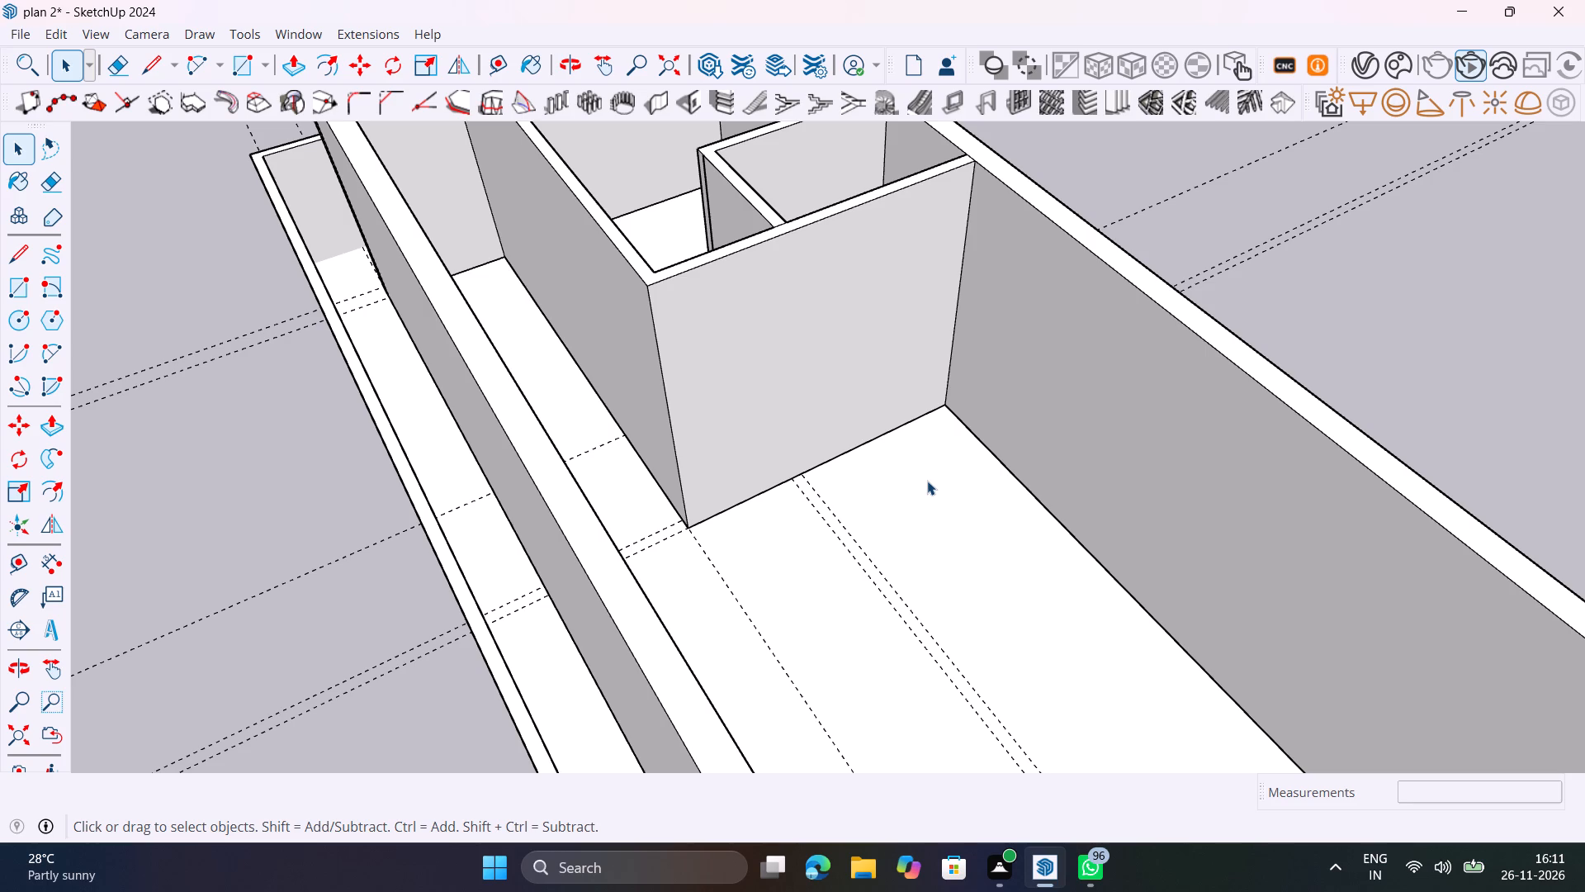
Save the model.
key(ctrl+s)
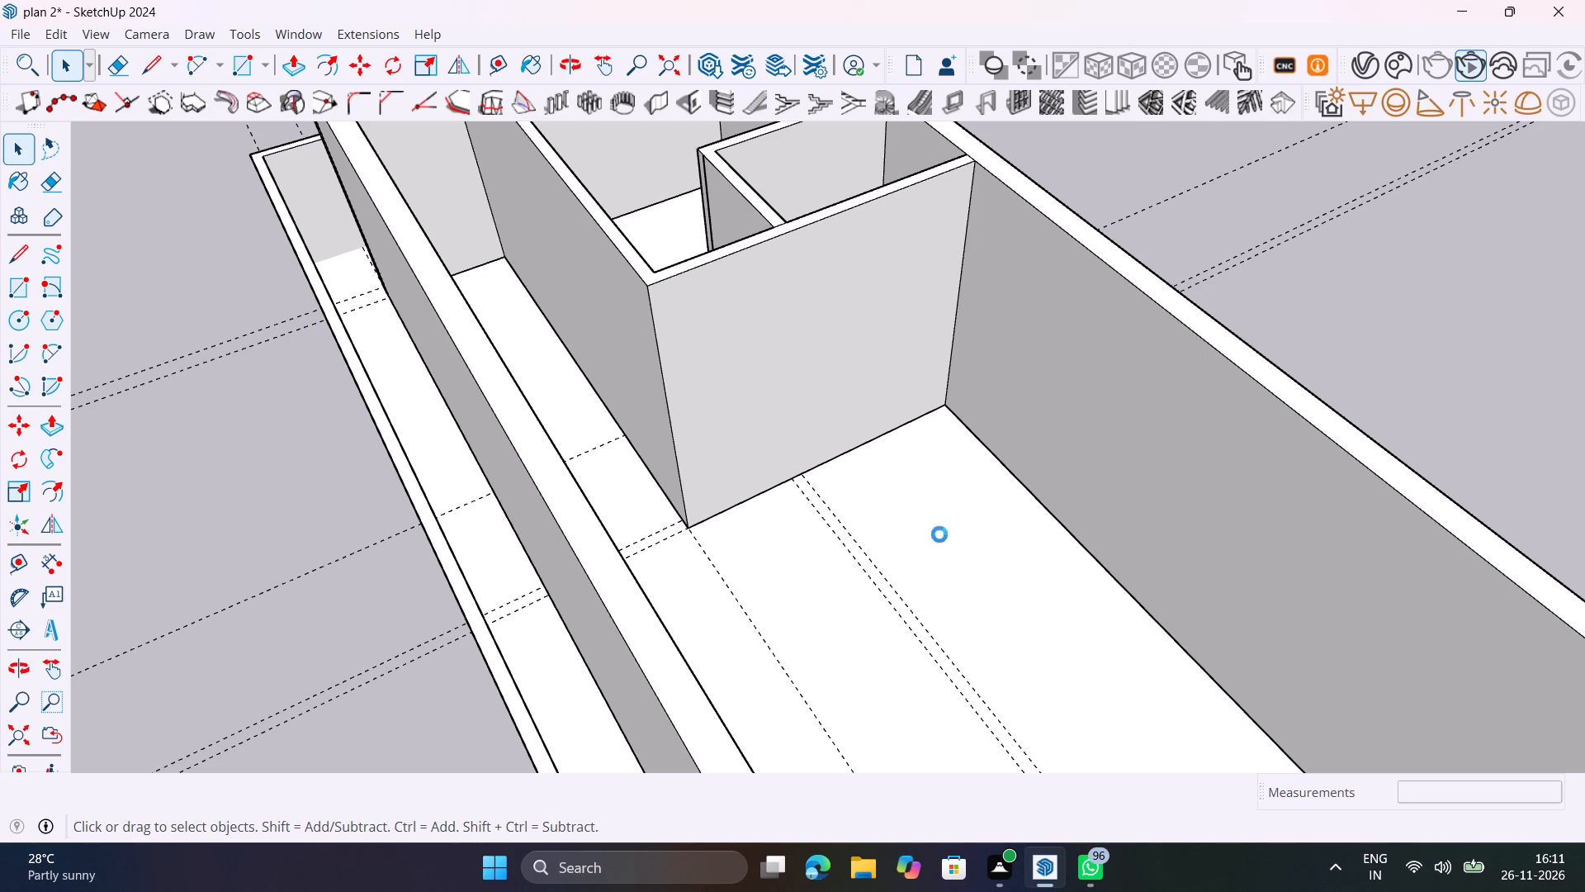
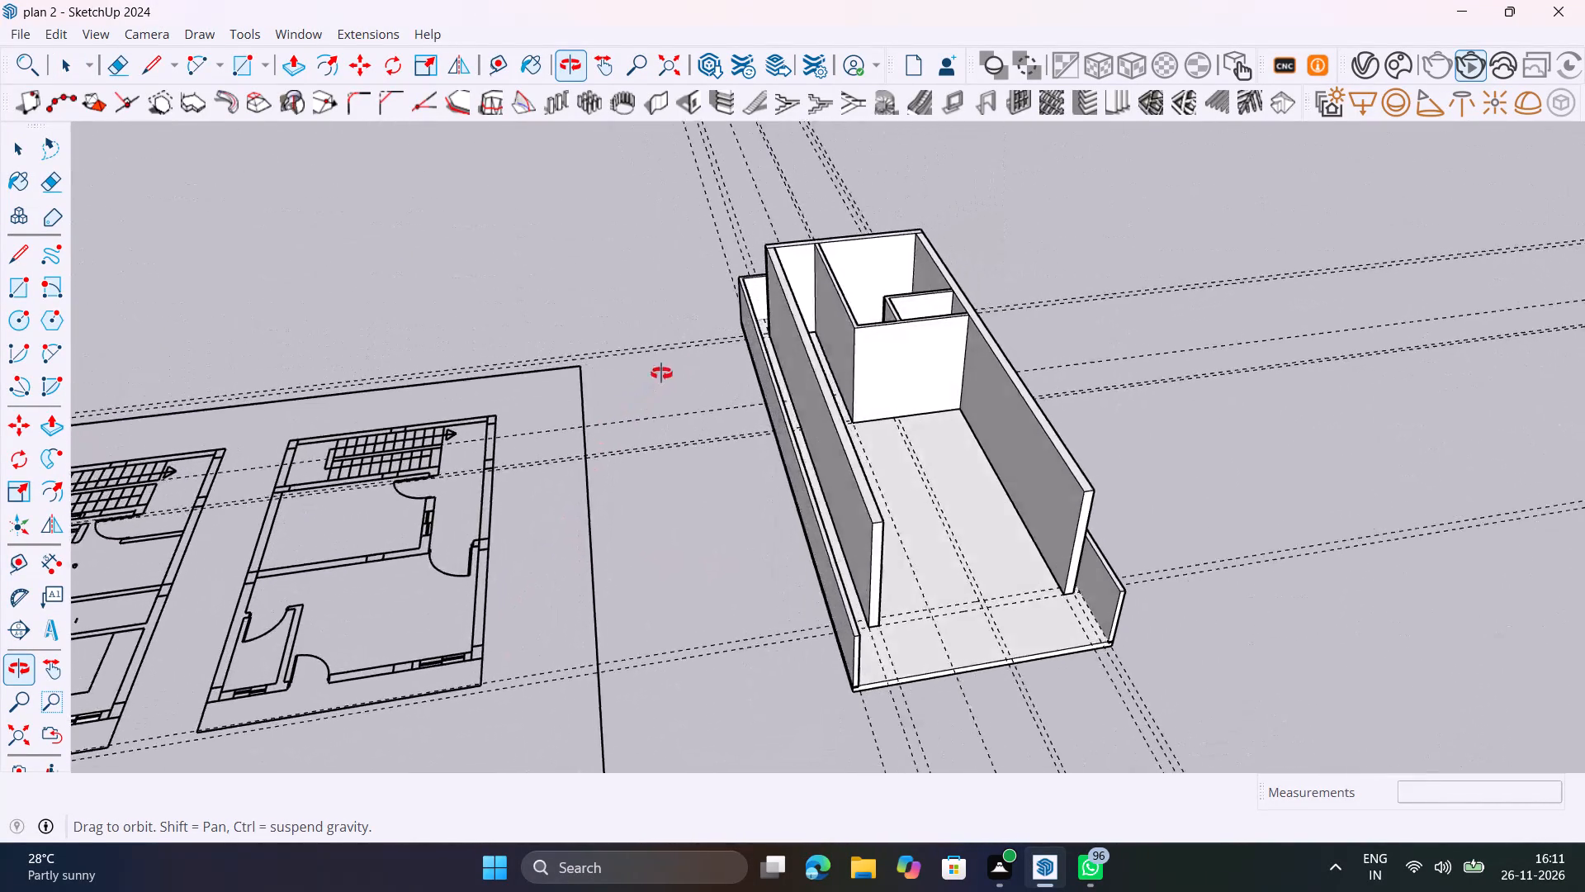
Examine the new building's open area, L-shaped partition and small enclosed room from the front and from above.
scroll(1020, 393, down, 3)
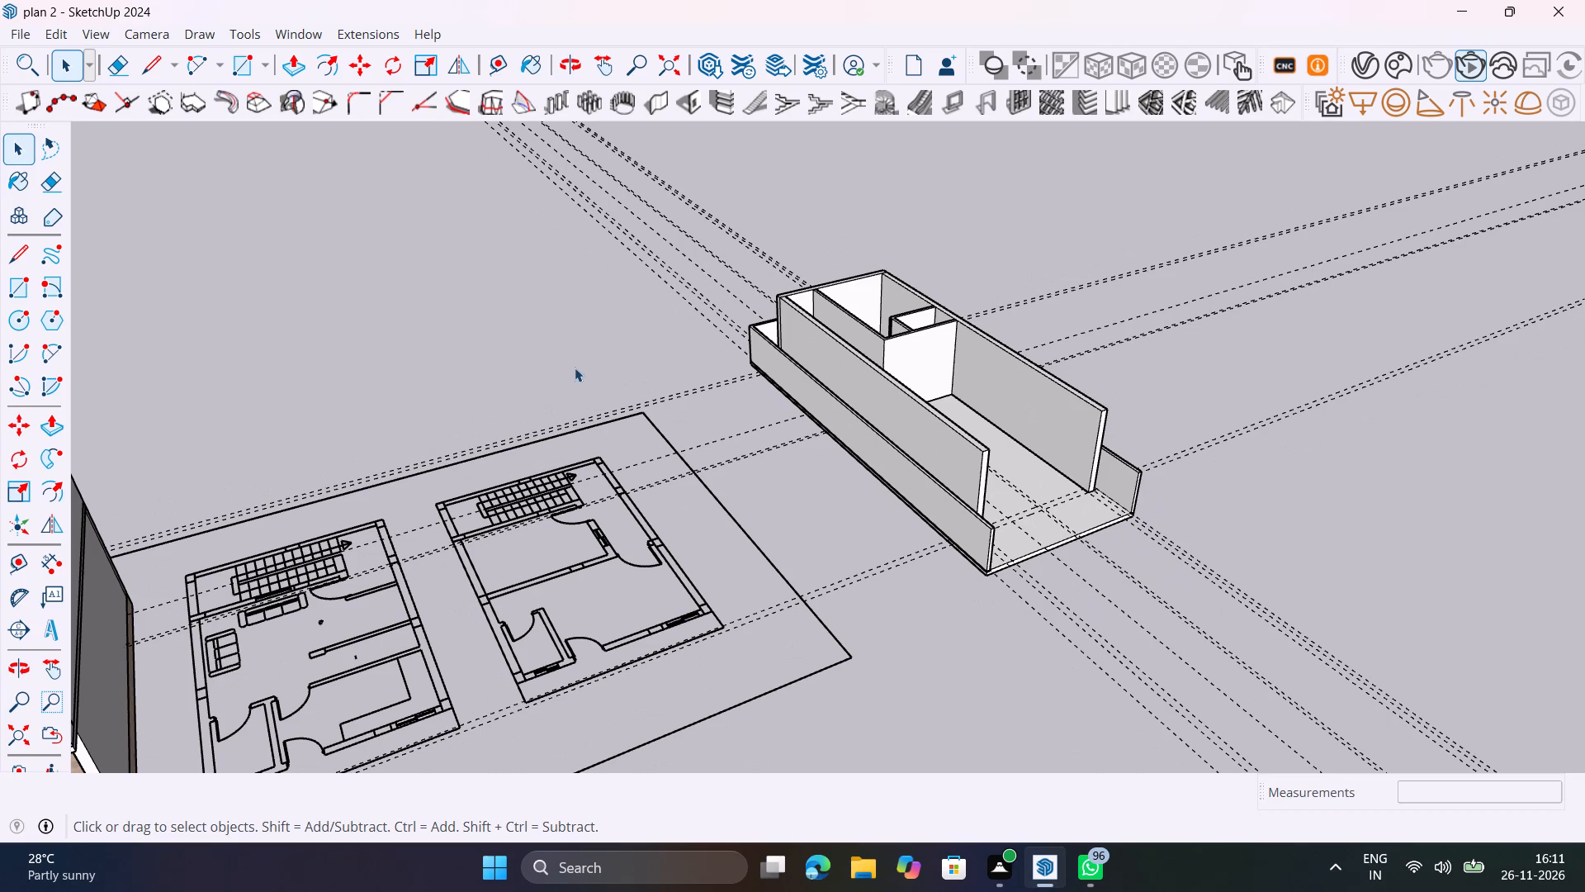
shift+scroll(1109, 562, up, 4)
middle_drag(1079, 551, 811, 461)
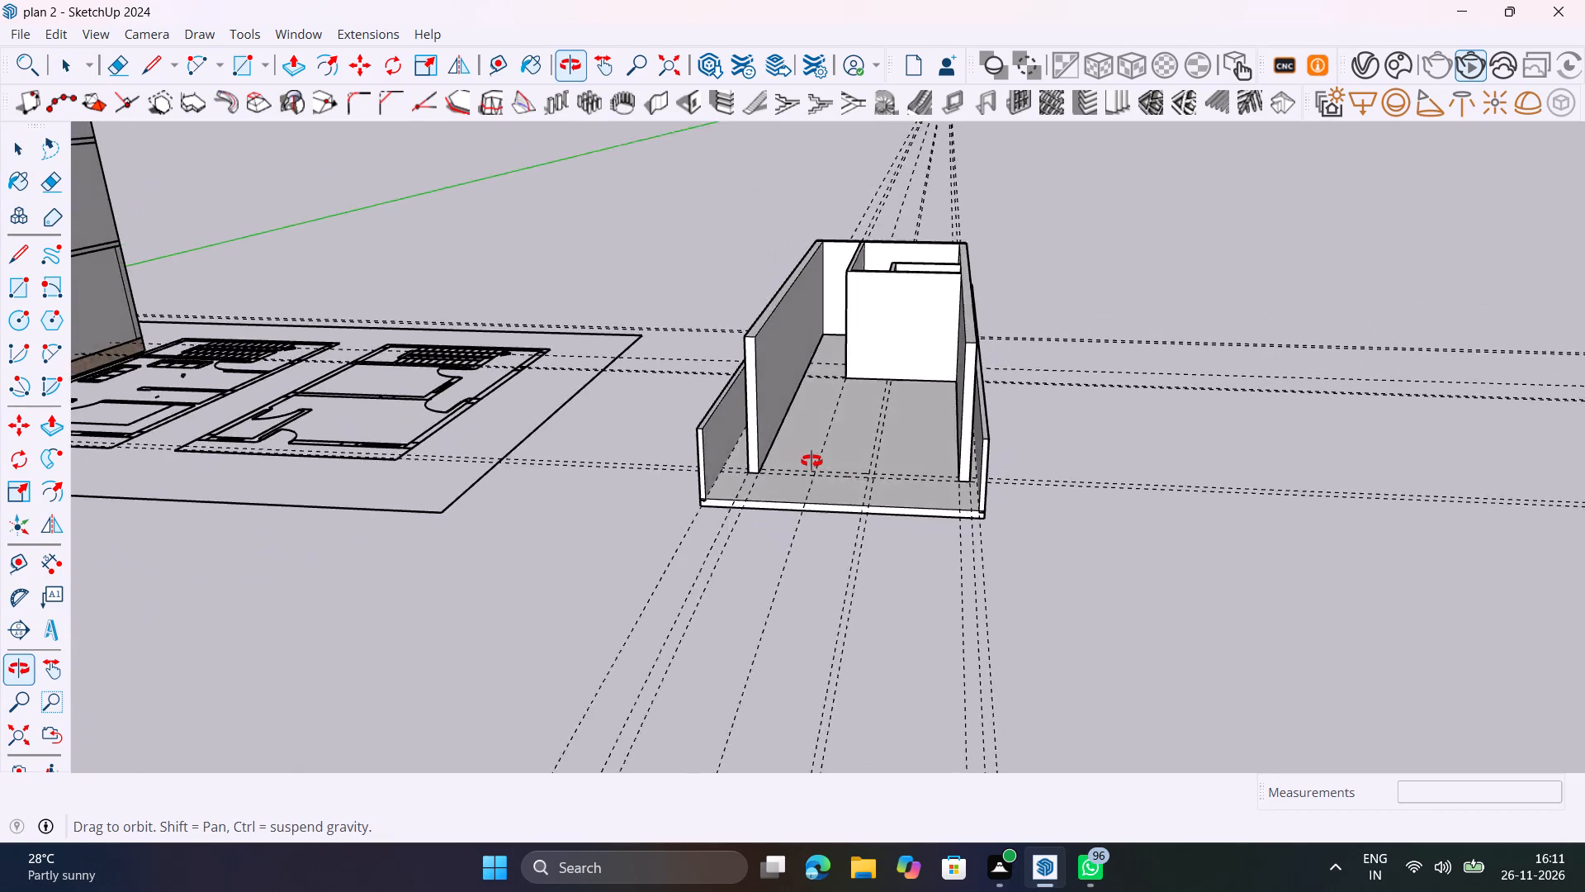
middle_drag(811, 461, 897, 457)
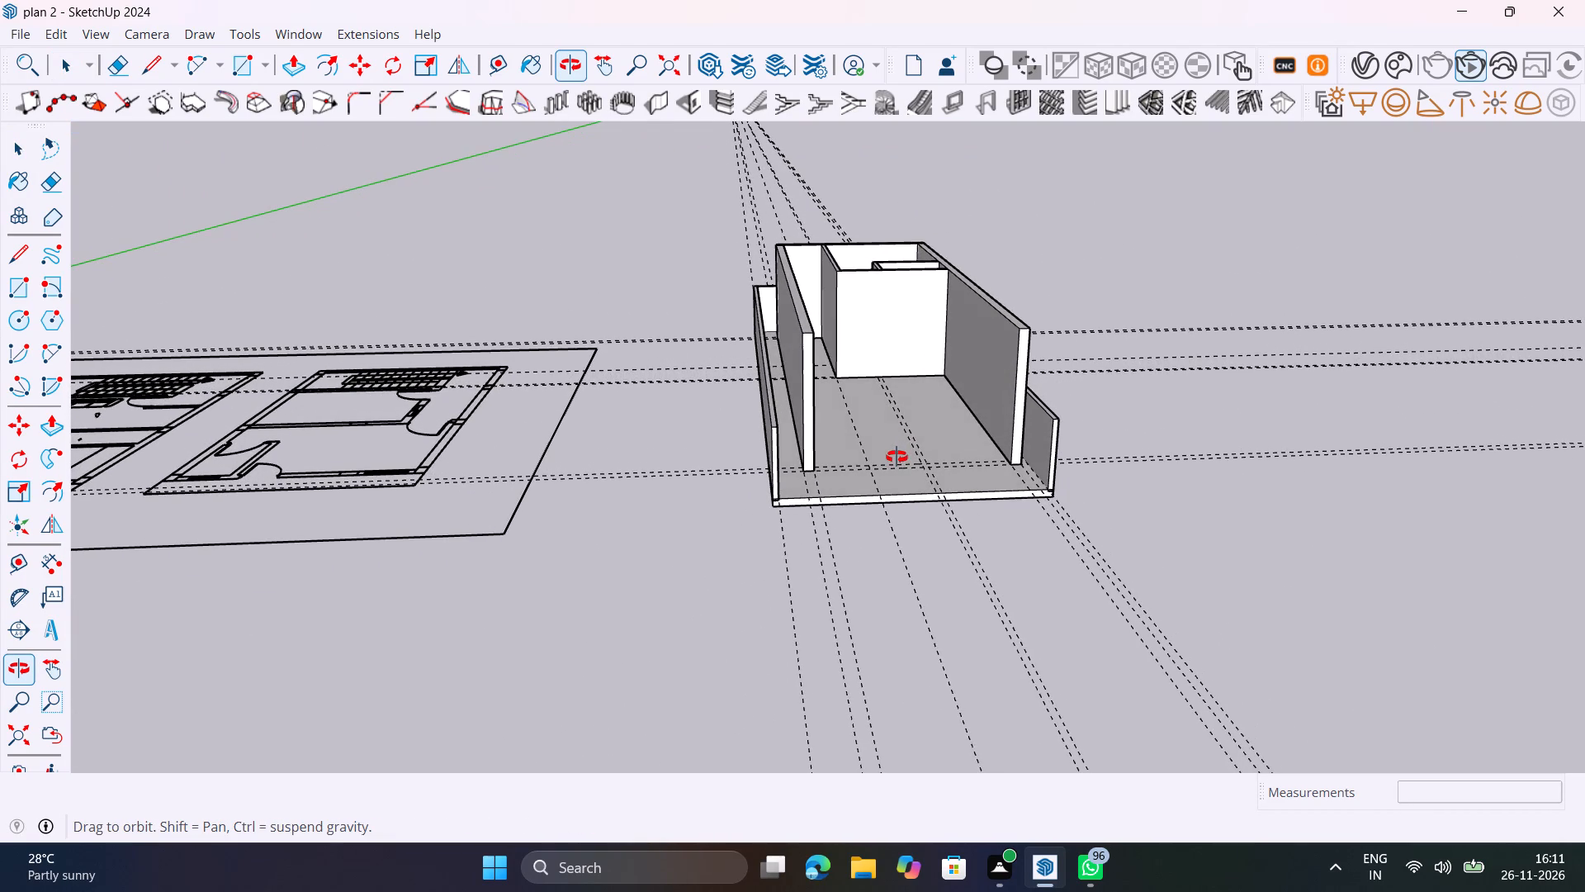
middle_drag(897, 457, 907, 564)
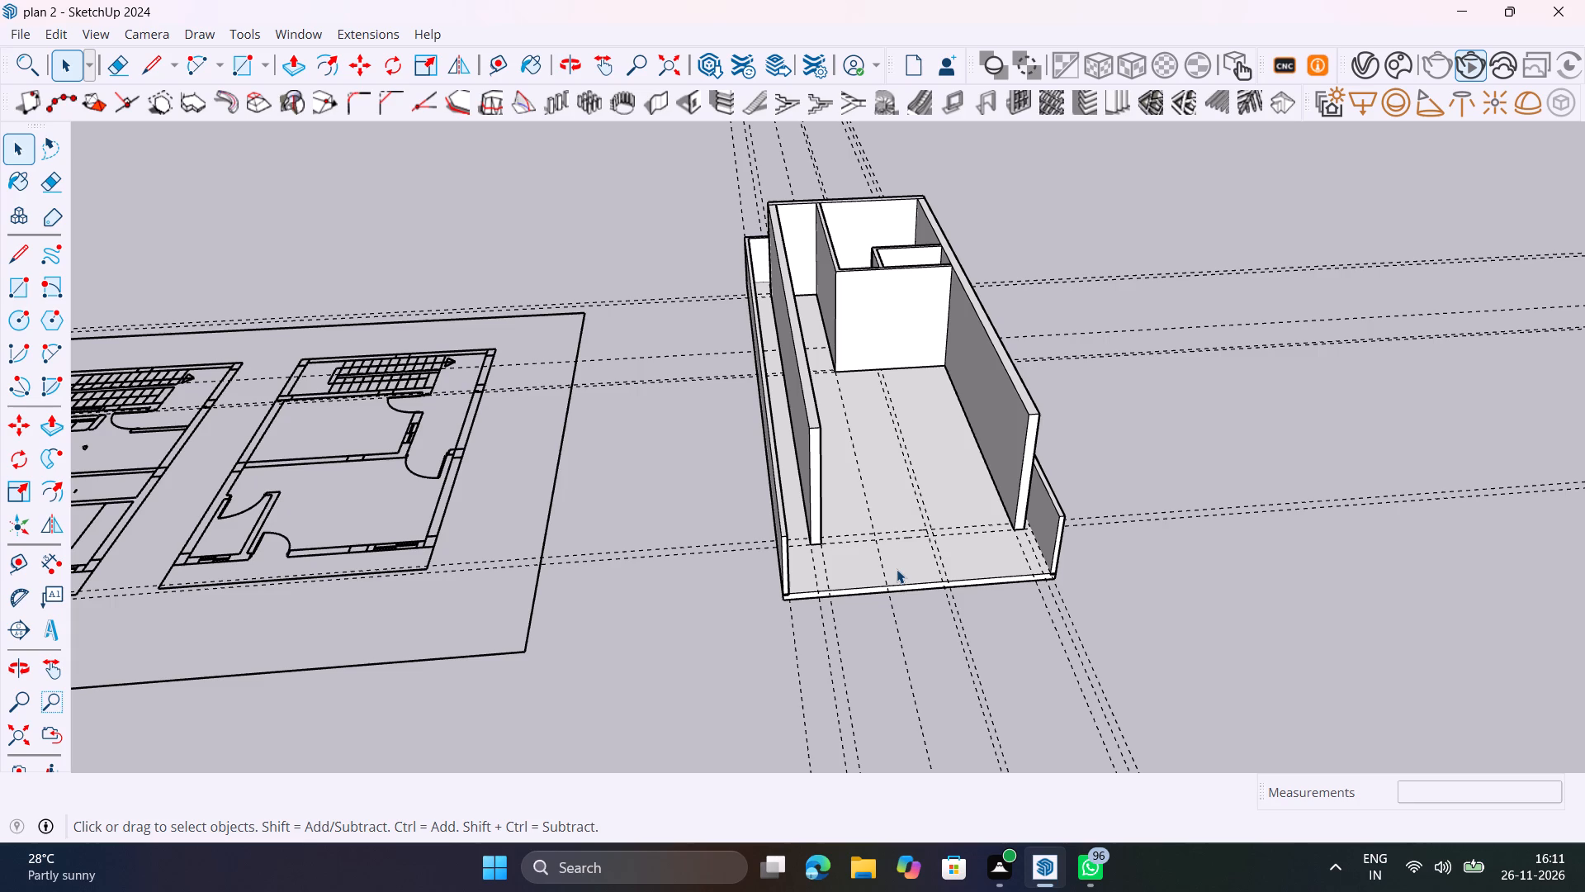
scroll(907, 300, up, 8)
shift+middle_drag(909, 300, 943, 348)
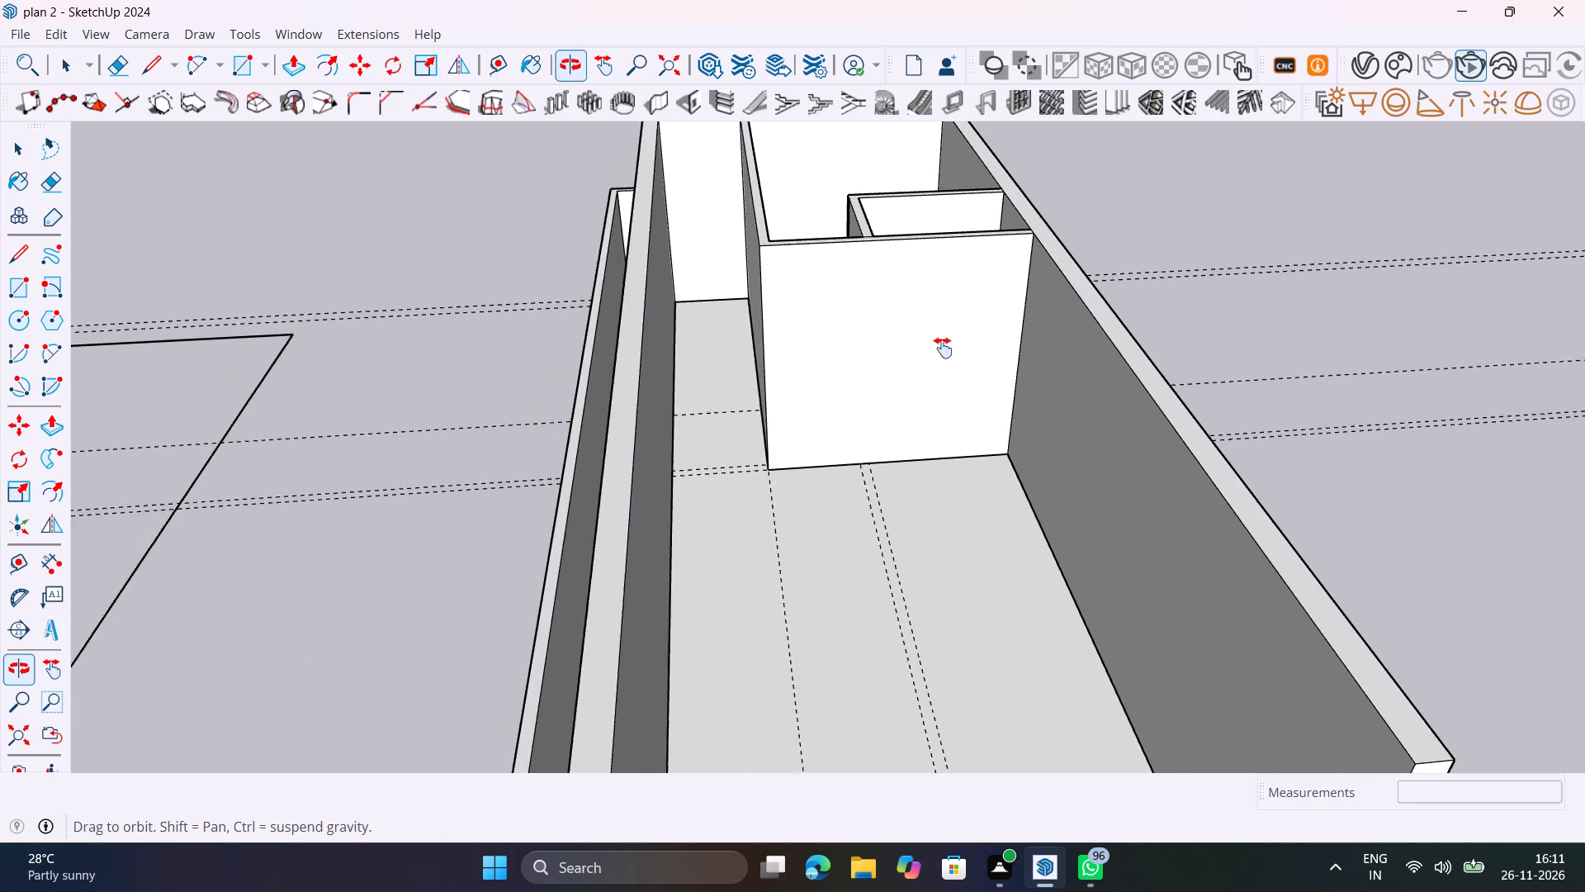
shift+middle_drag(943, 348, 940, 376)
middle_drag(926, 381, 993, 719)
scroll(862, 433, up, 9)
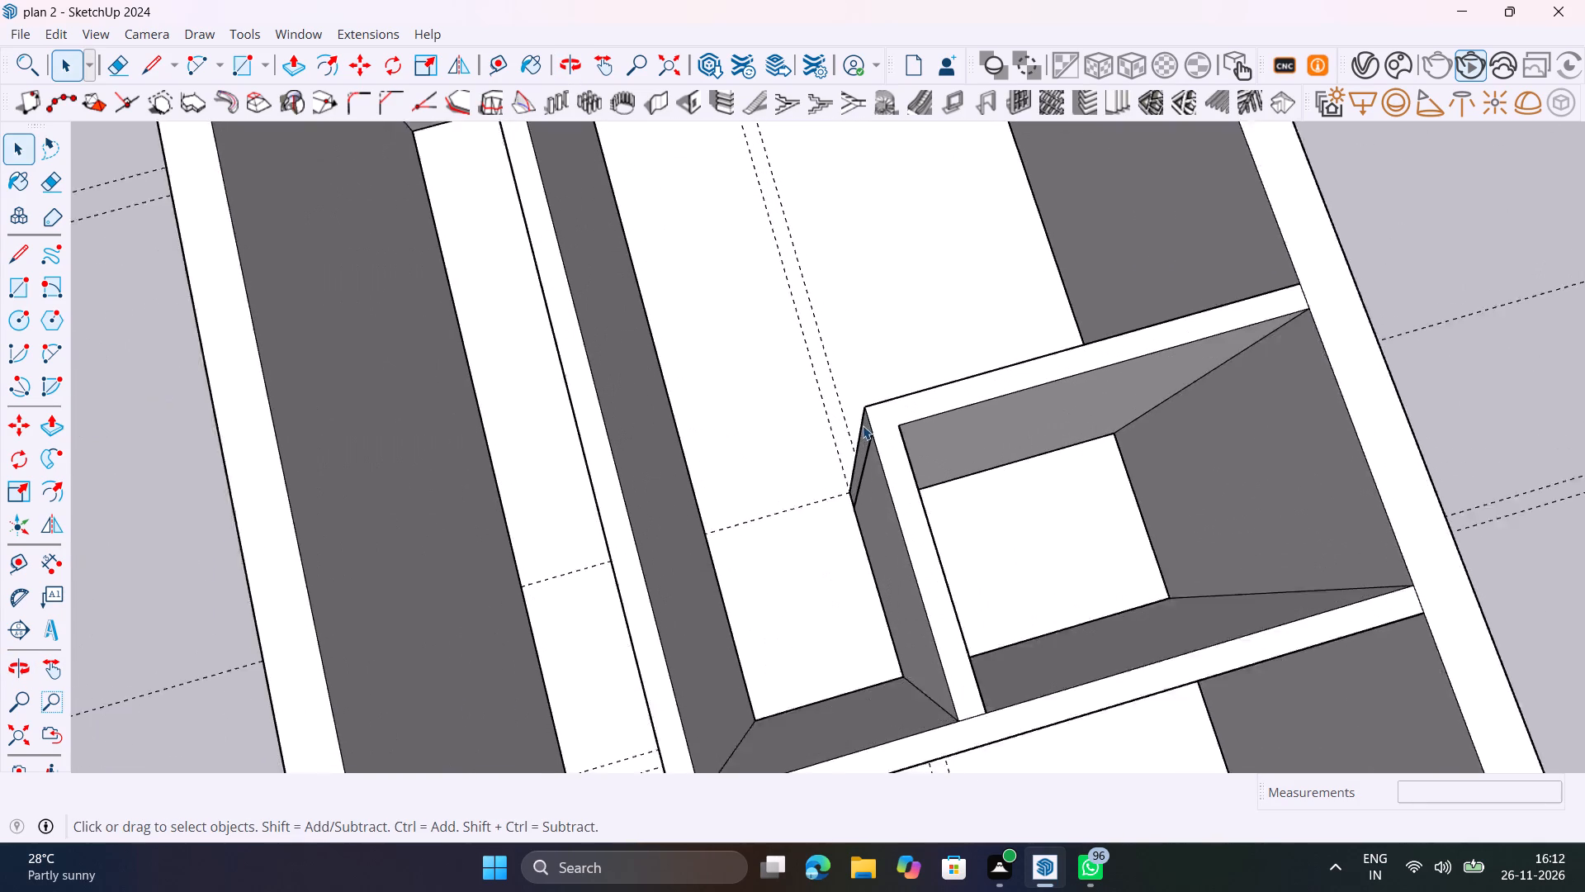
scroll(863, 425, up, 2)
shift+middle_drag(939, 475, 854, 177)
scroll(921, 482, down, 3)
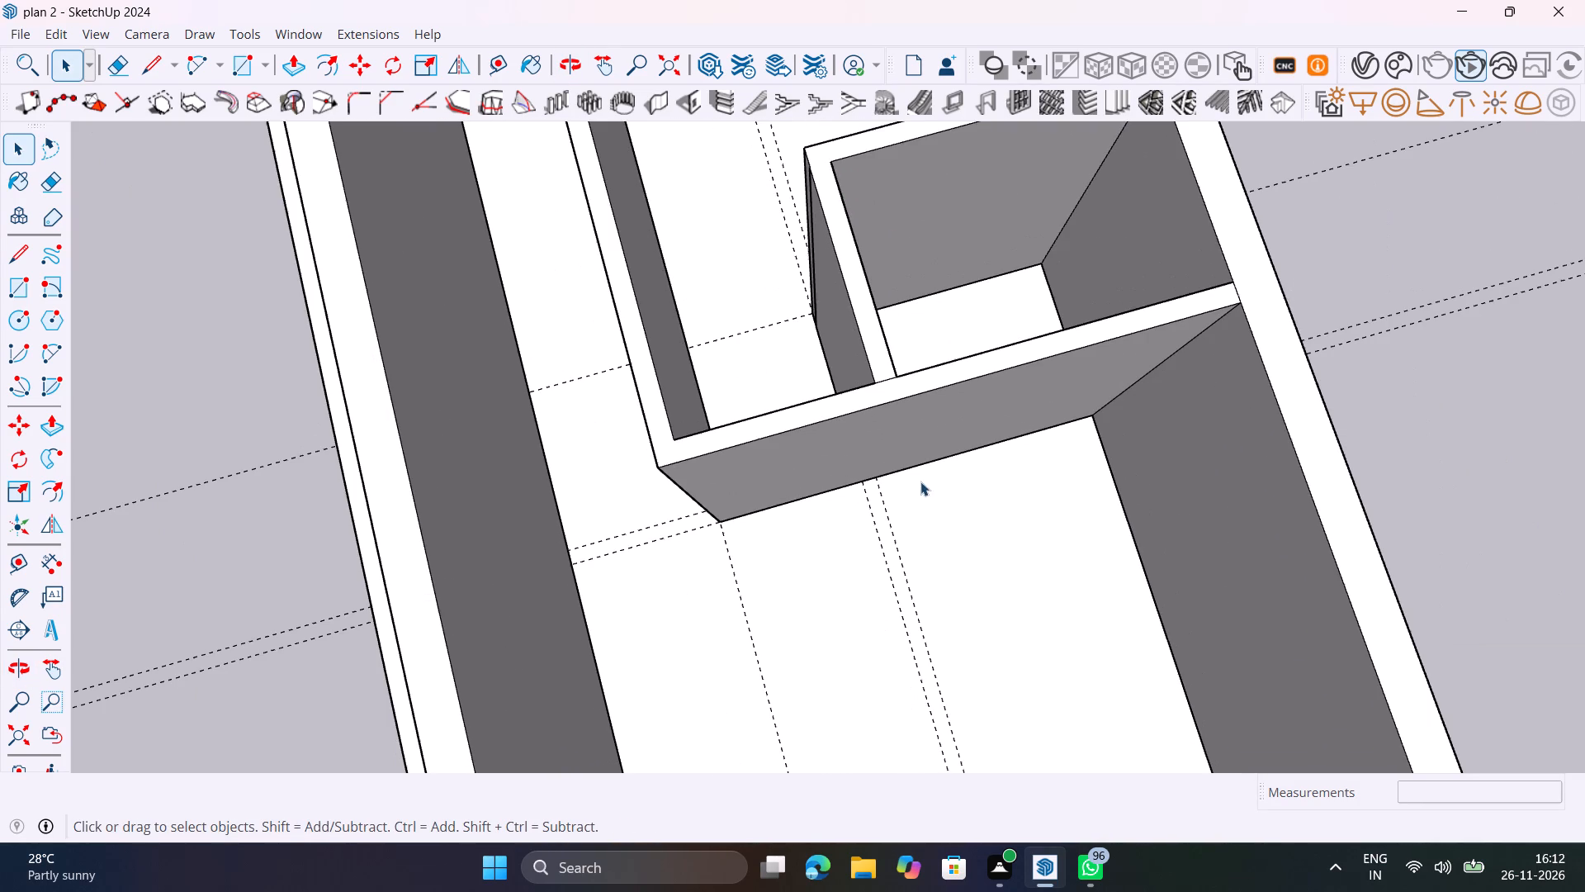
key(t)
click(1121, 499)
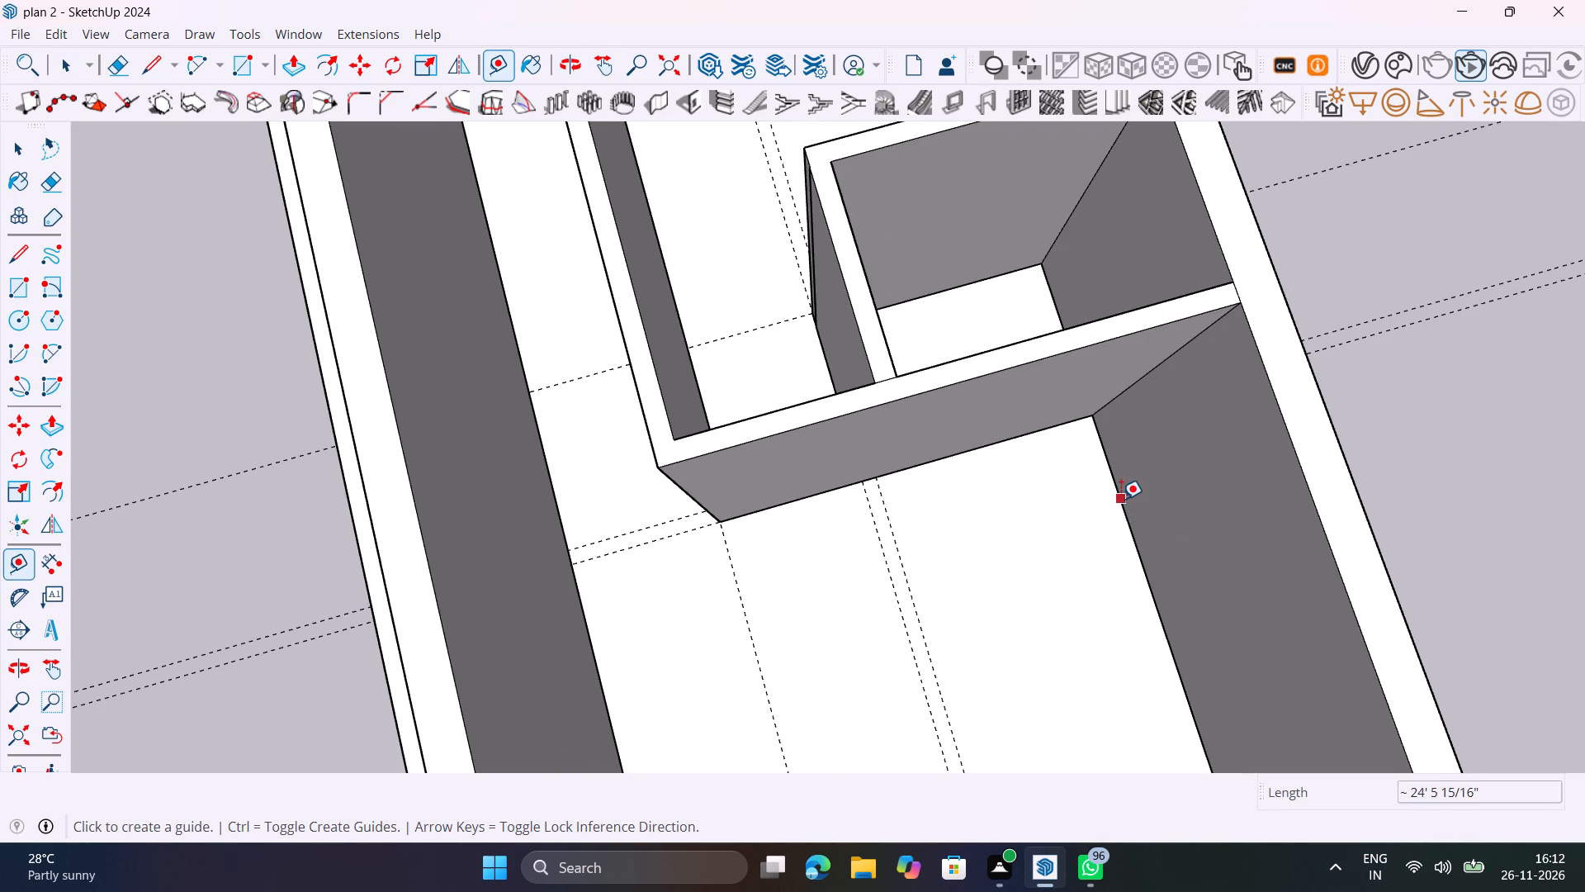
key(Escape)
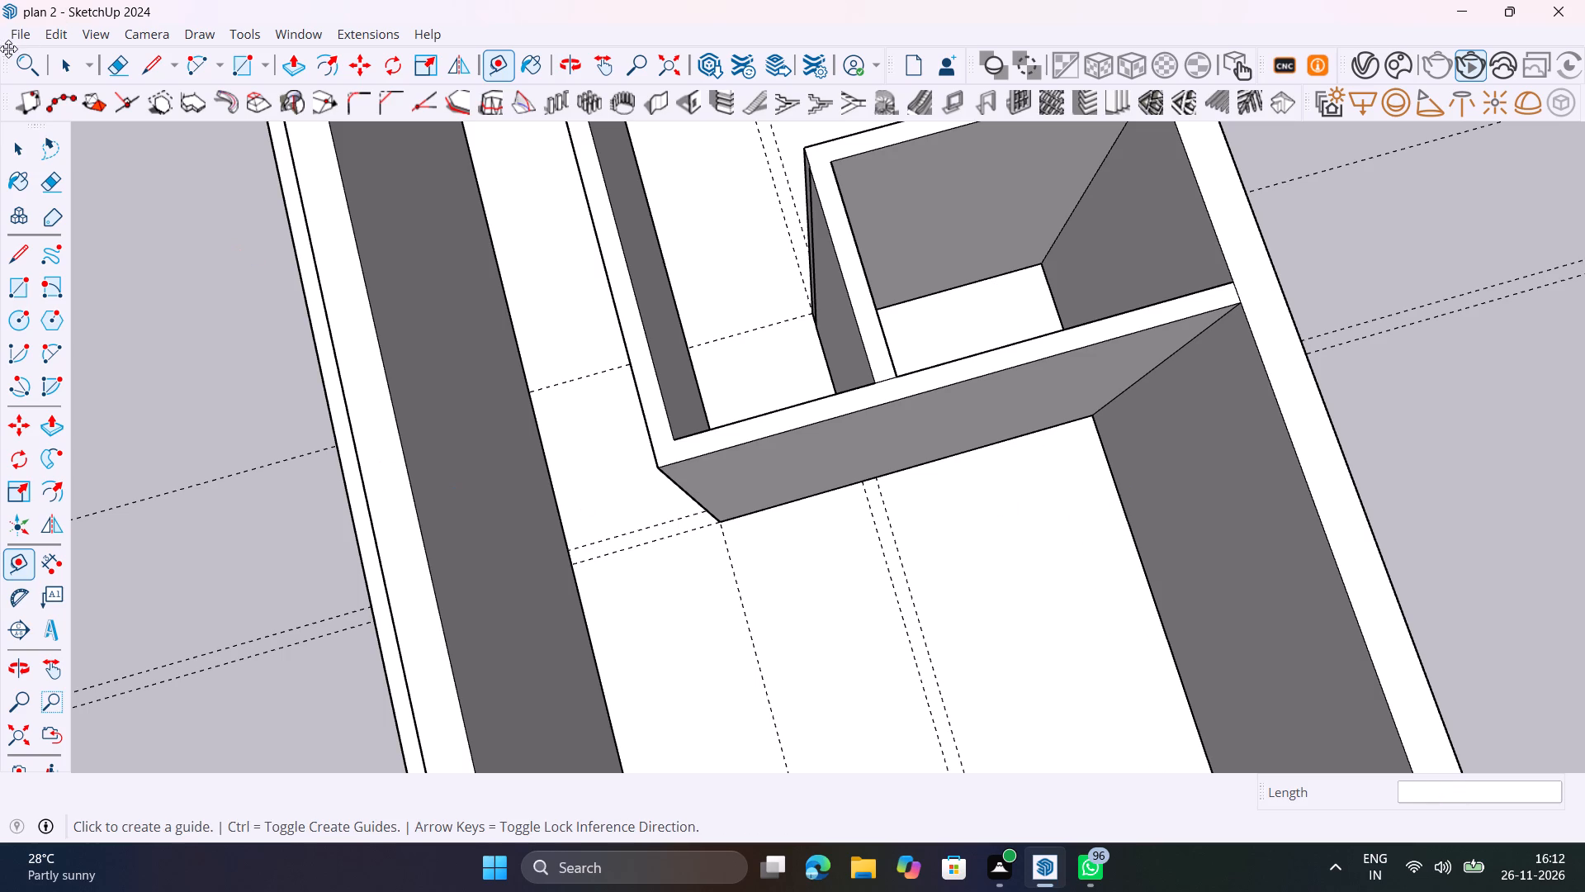
Delete all construction guides from the model.
click(21, 35)
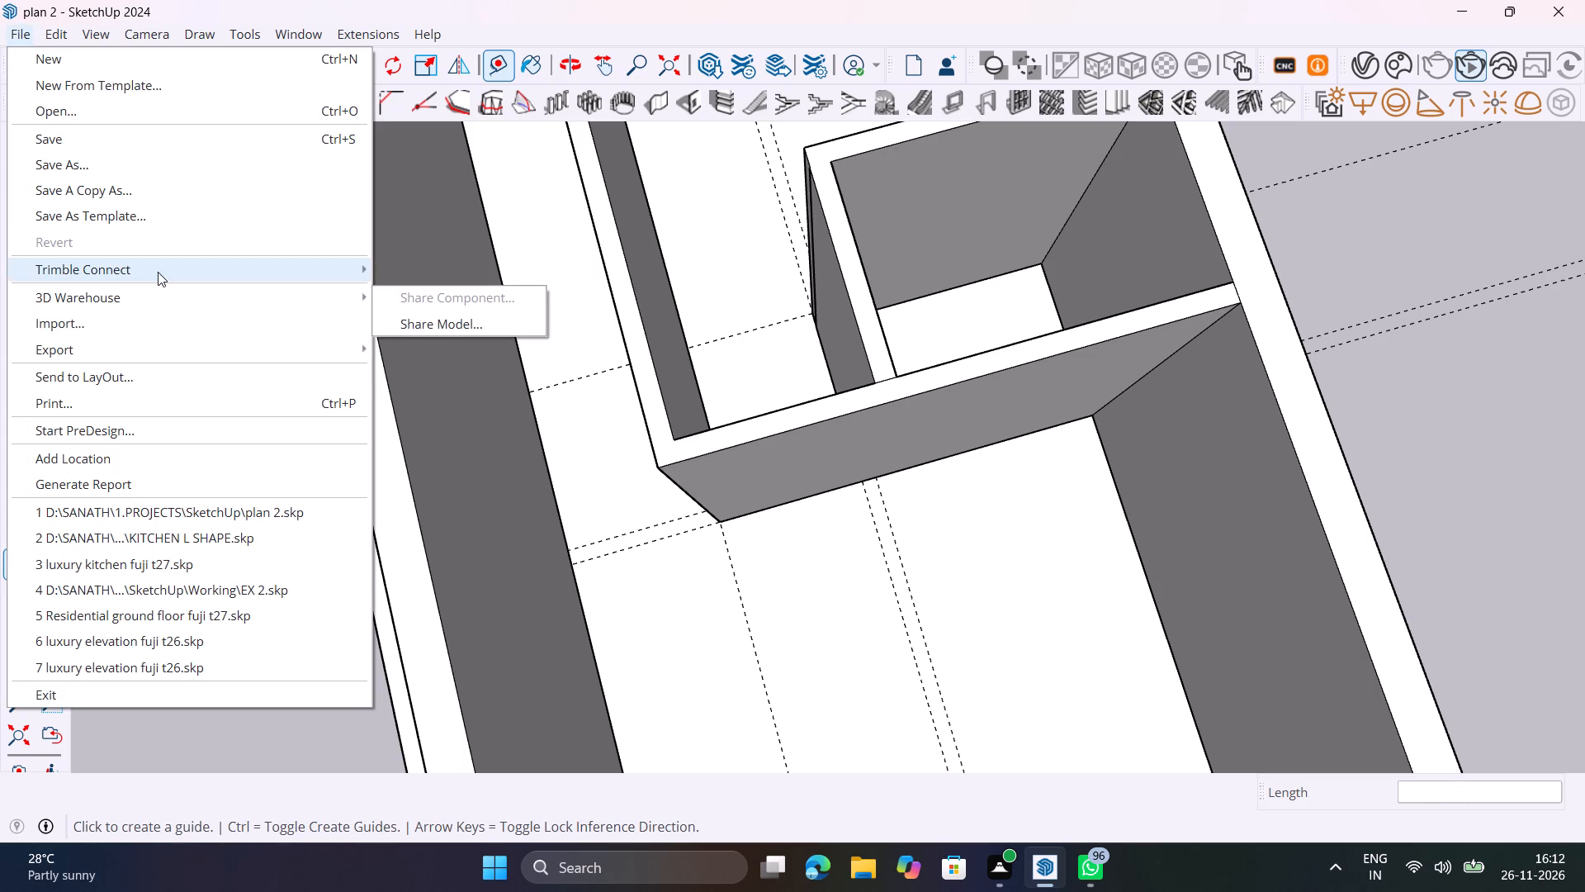
double_click(64, 37)
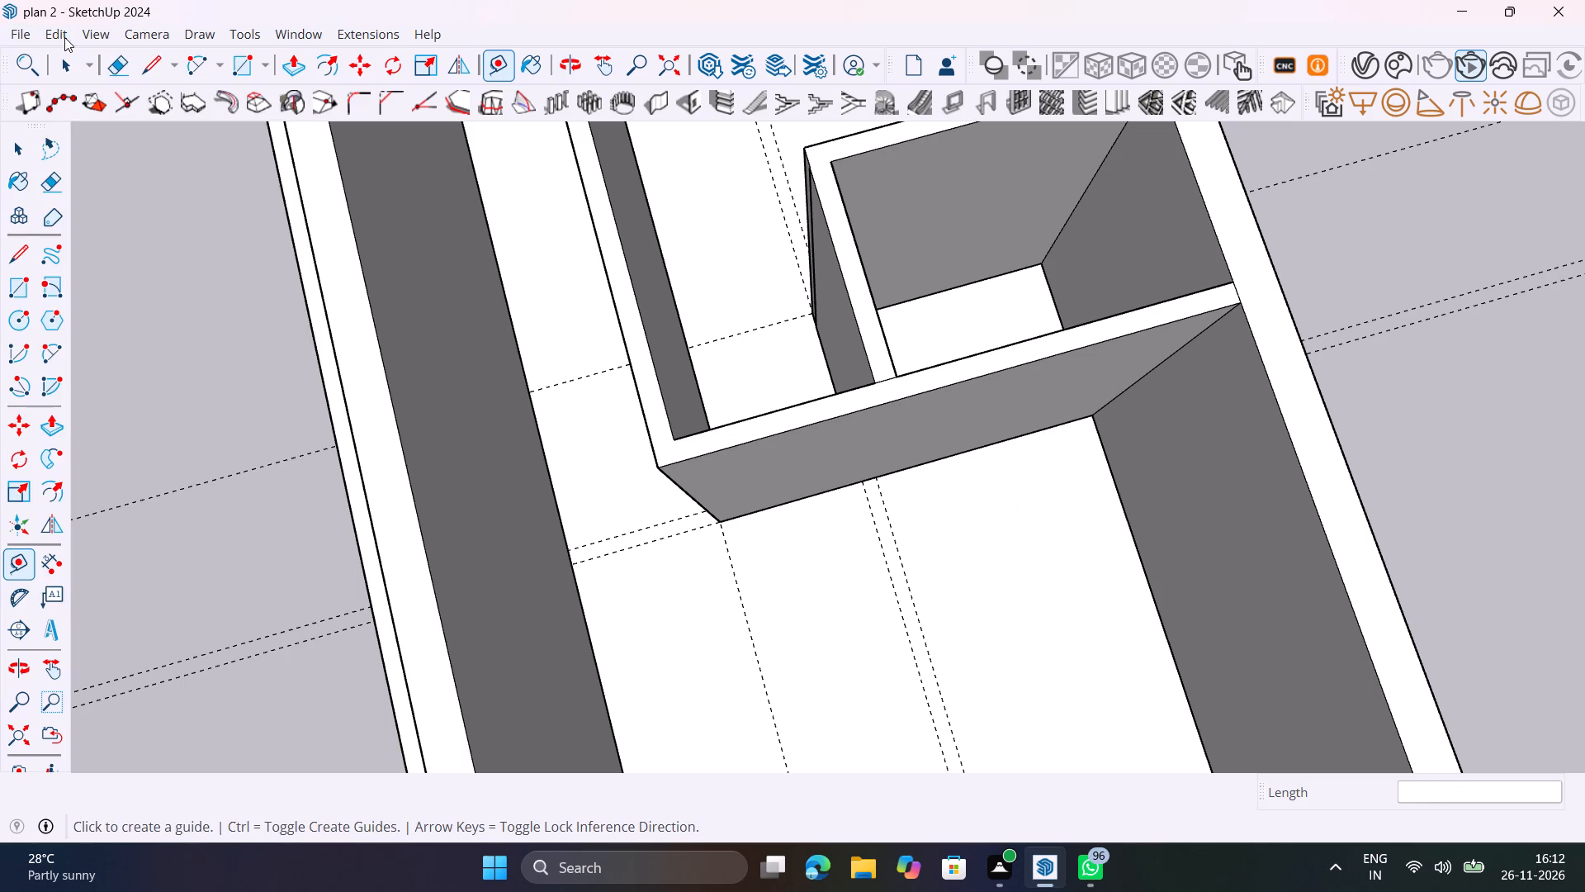
click(155, 242)
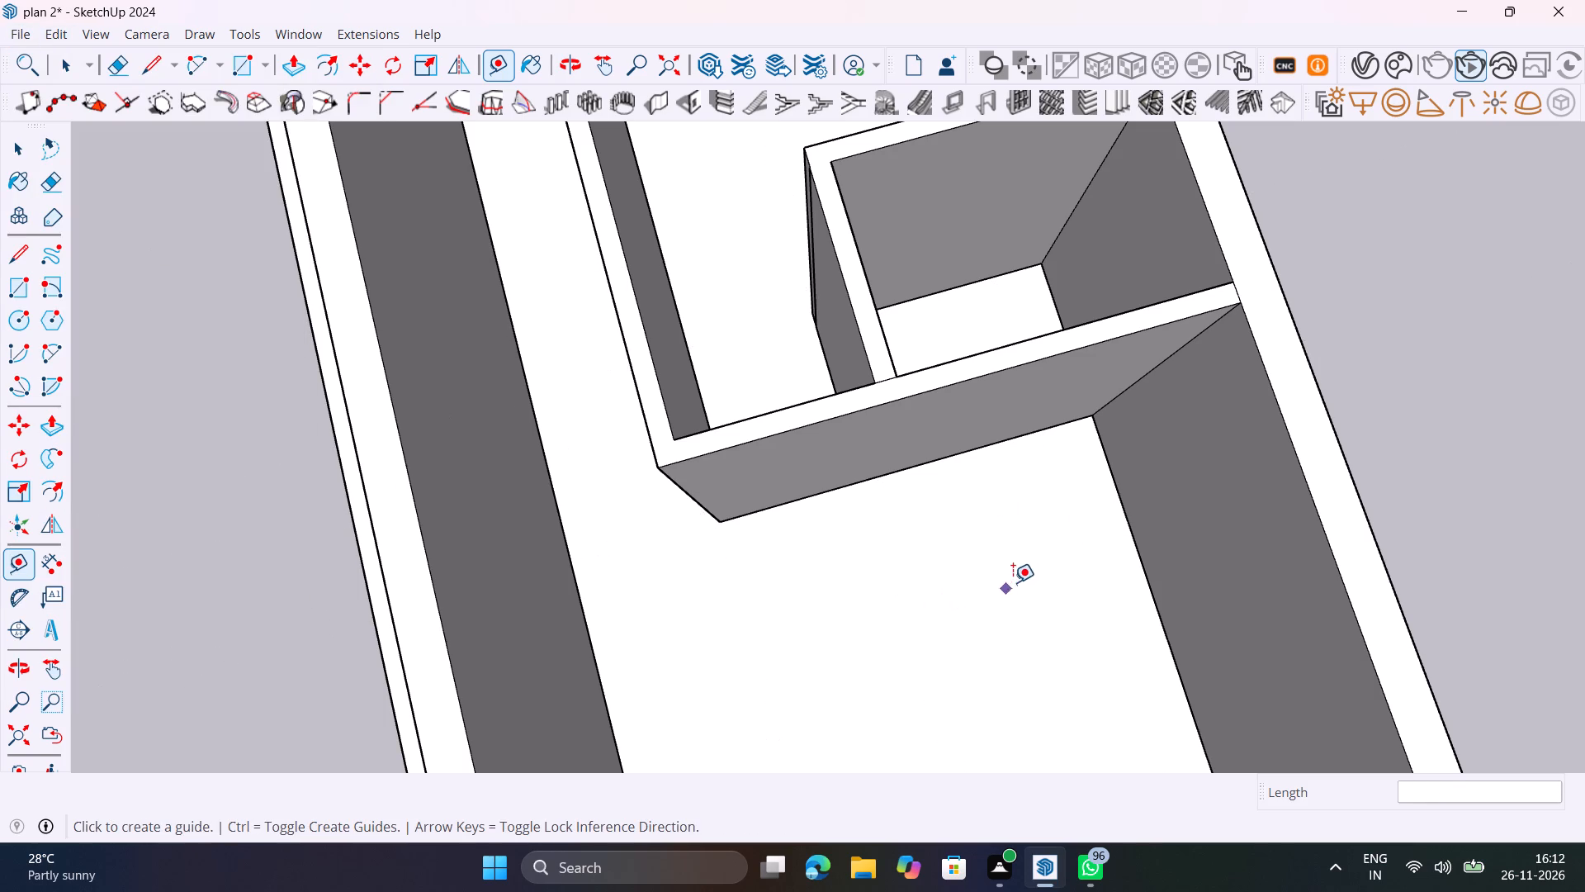
Examine the existing three-storey building's front and sides, and its position relative to the floor plans and the new building.
scroll(1024, 568, up, 7)
scroll(1024, 568, down, 20)
scroll(1024, 568, down, 10)
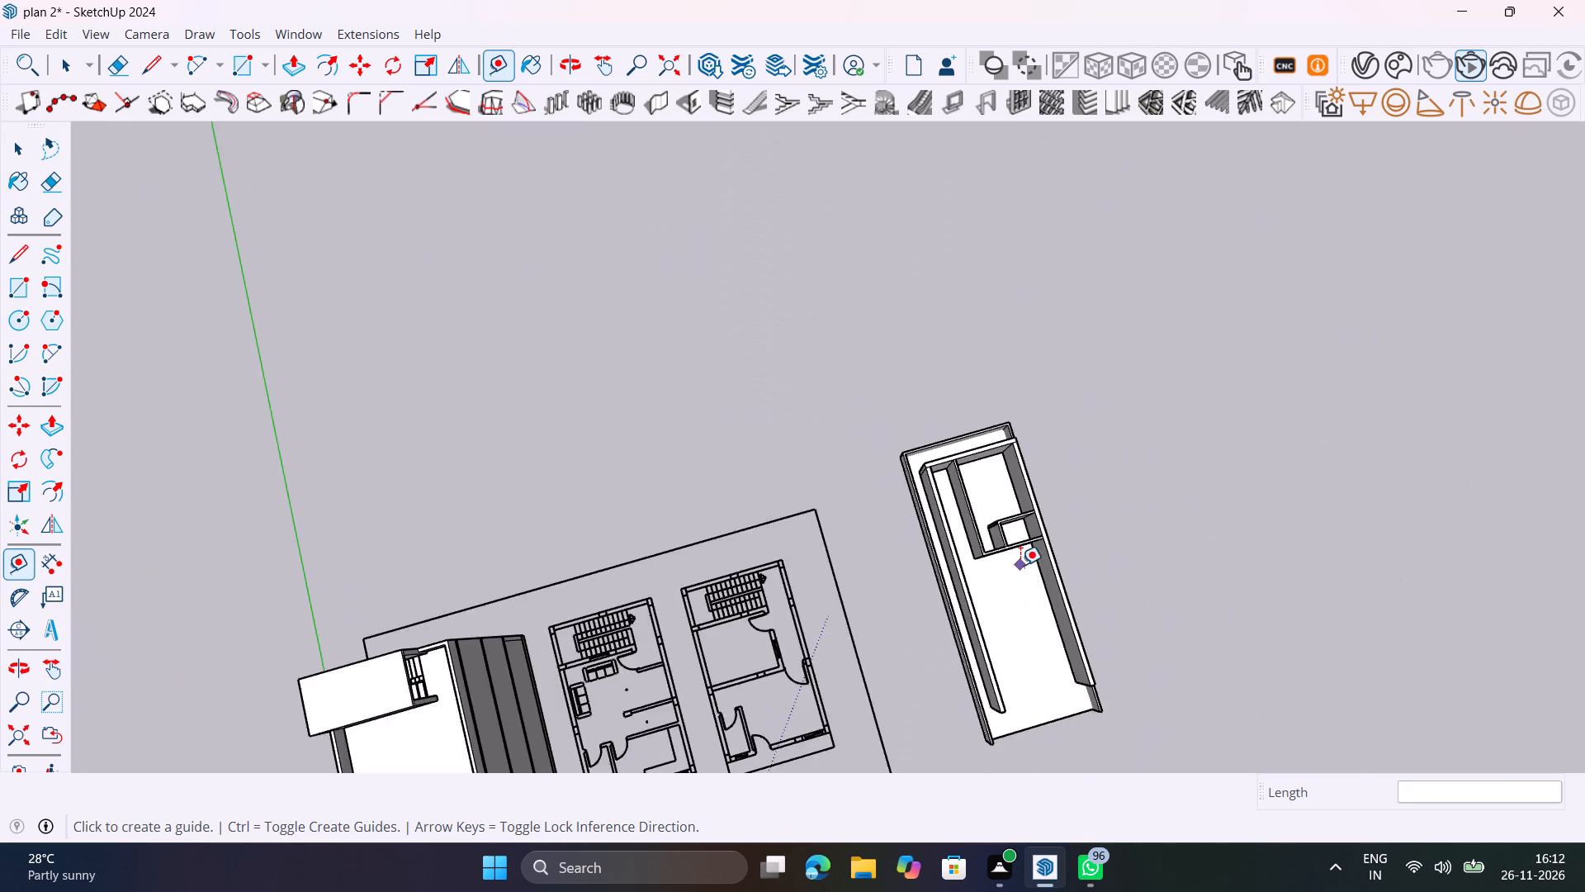
middle_drag(998, 573, 873, 308)
scroll(873, 308, down, 10)
middle_drag(933, 490, 914, 320)
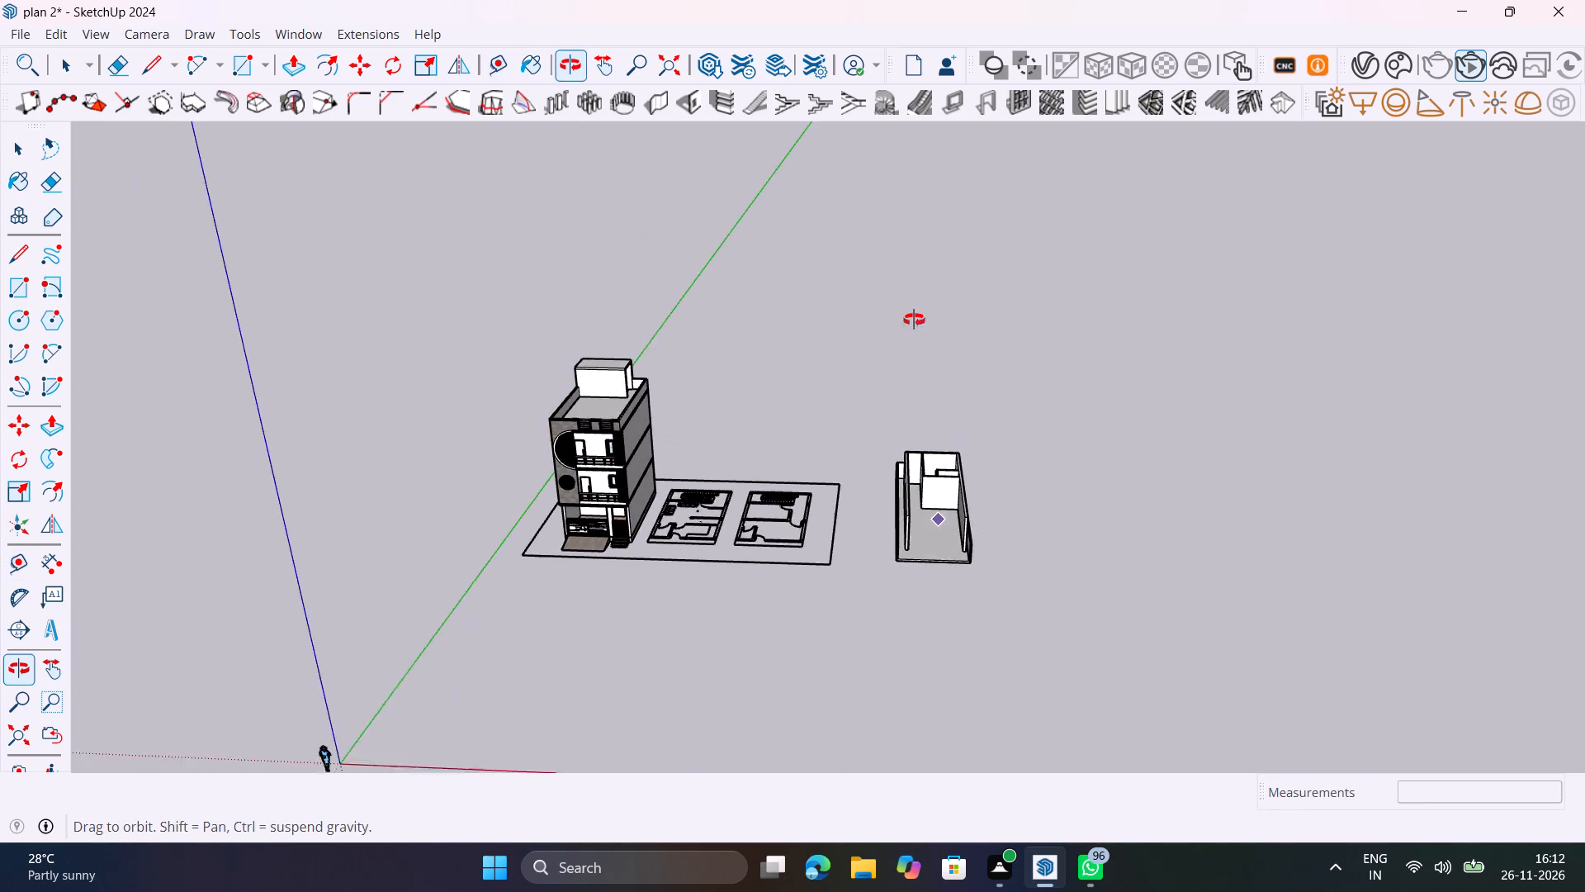
middle_drag(914, 320, 918, 313)
scroll(962, 526, up, 4)
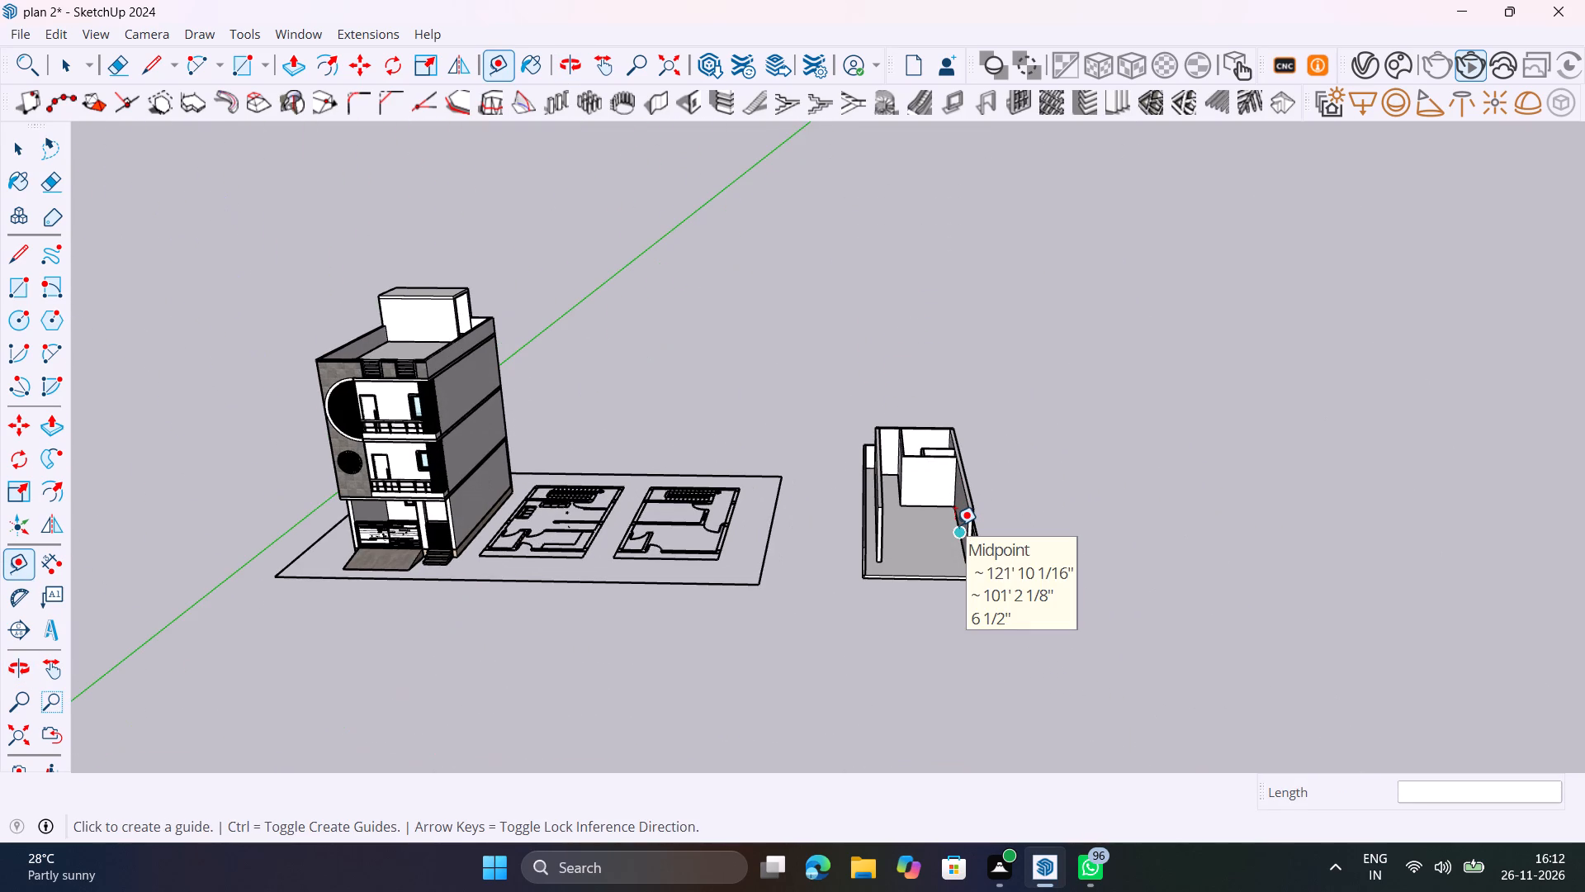
scroll(307, 514, up, 14)
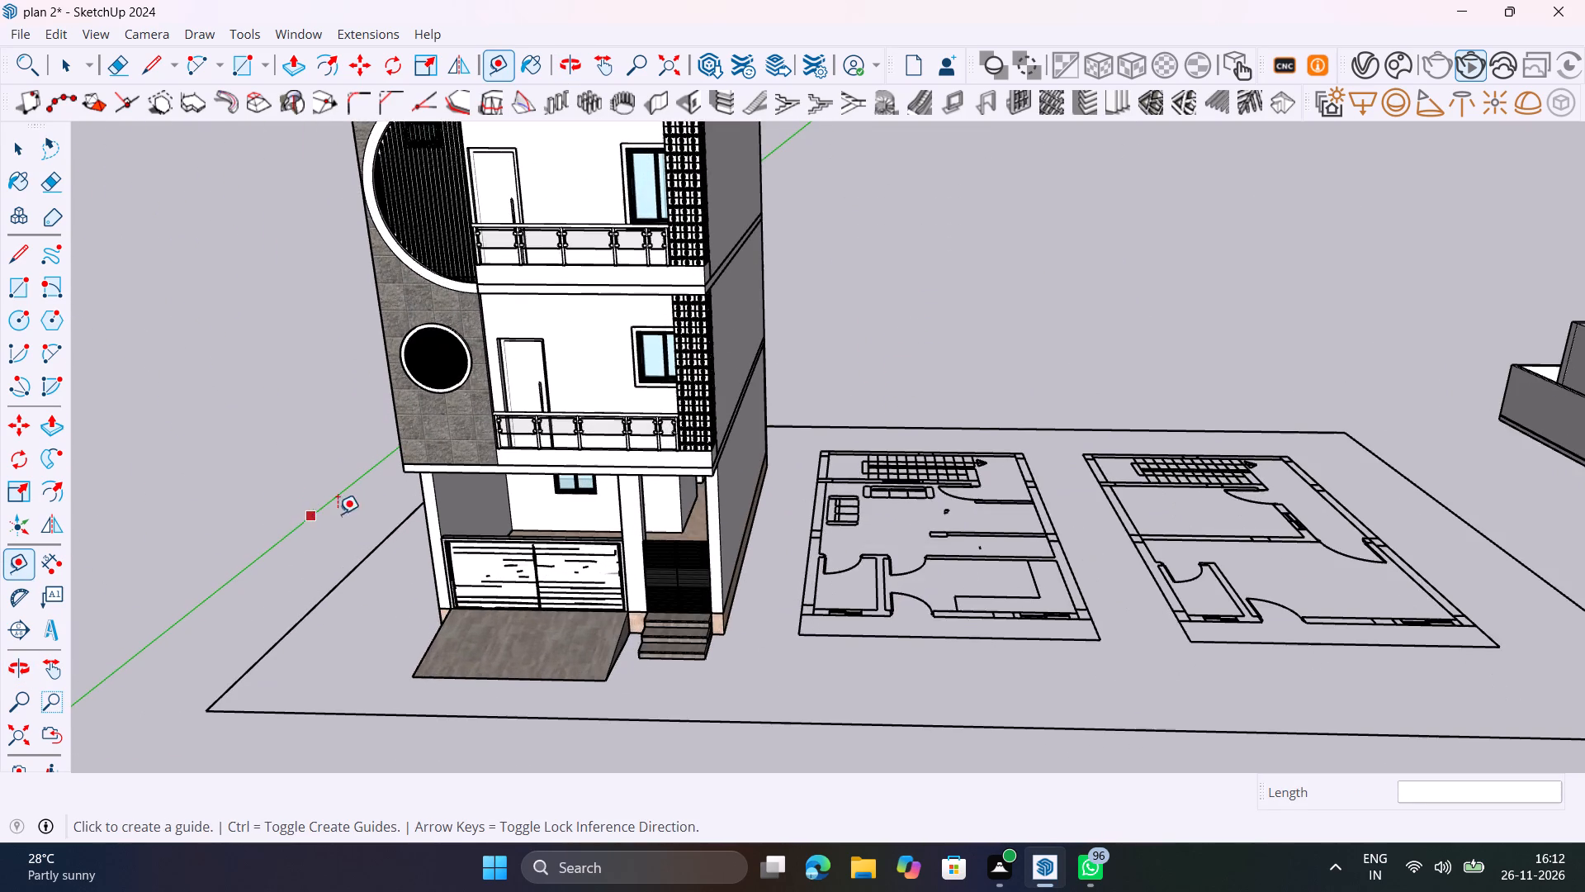
scroll(527, 494, down, 8)
shift+middle_drag(538, 509, 623, 588)
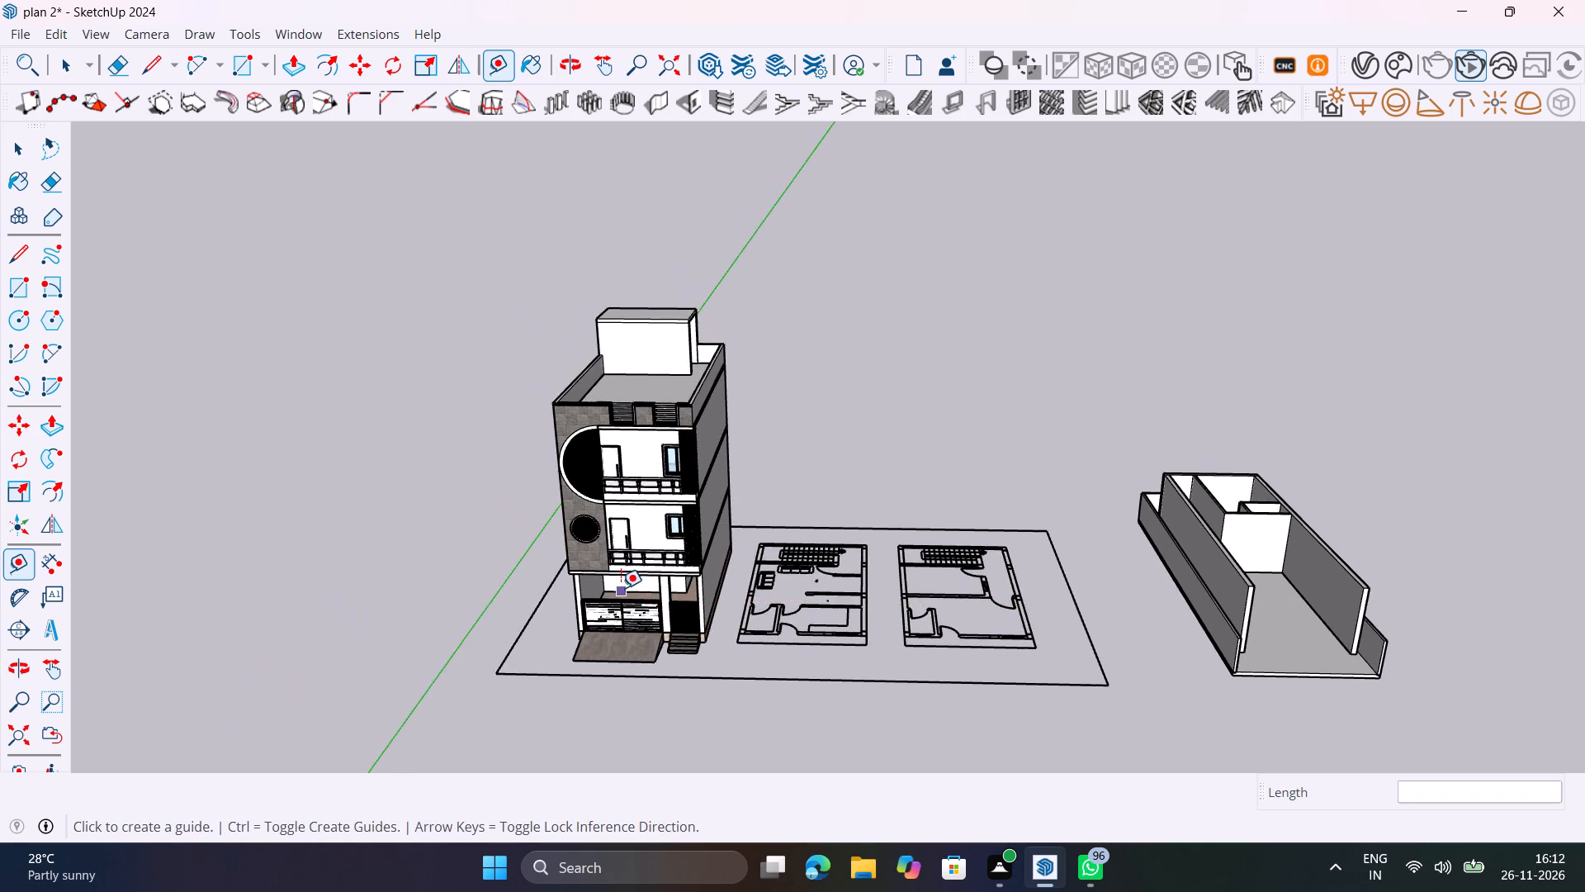
scroll(623, 584, up, 5)
middle_drag(448, 505, 166, 415)
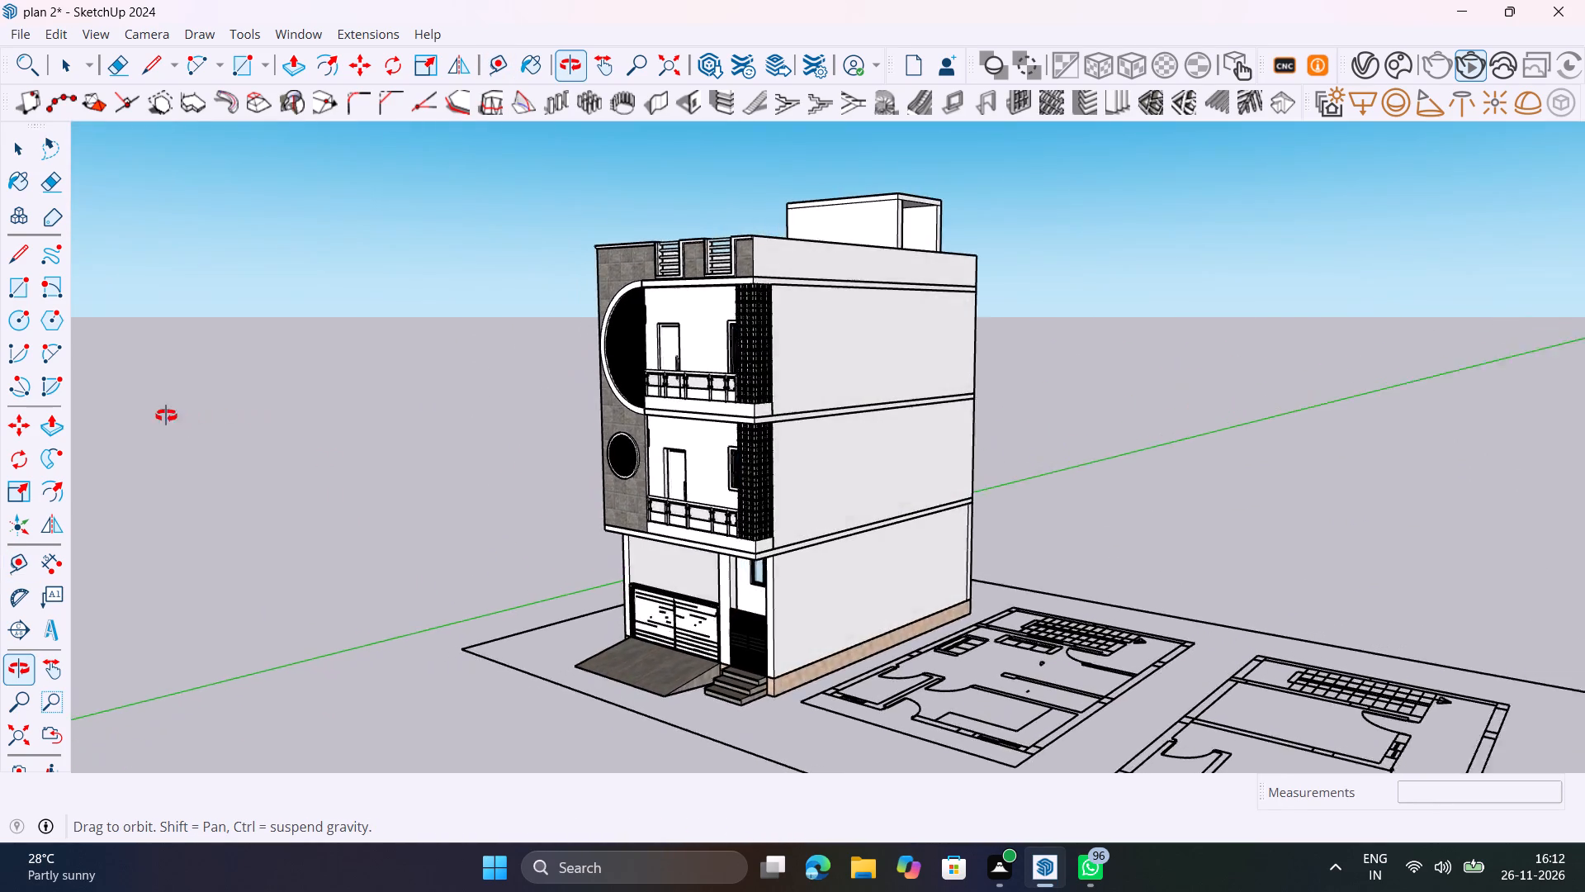
middle_drag(166, 415, 645, 543)
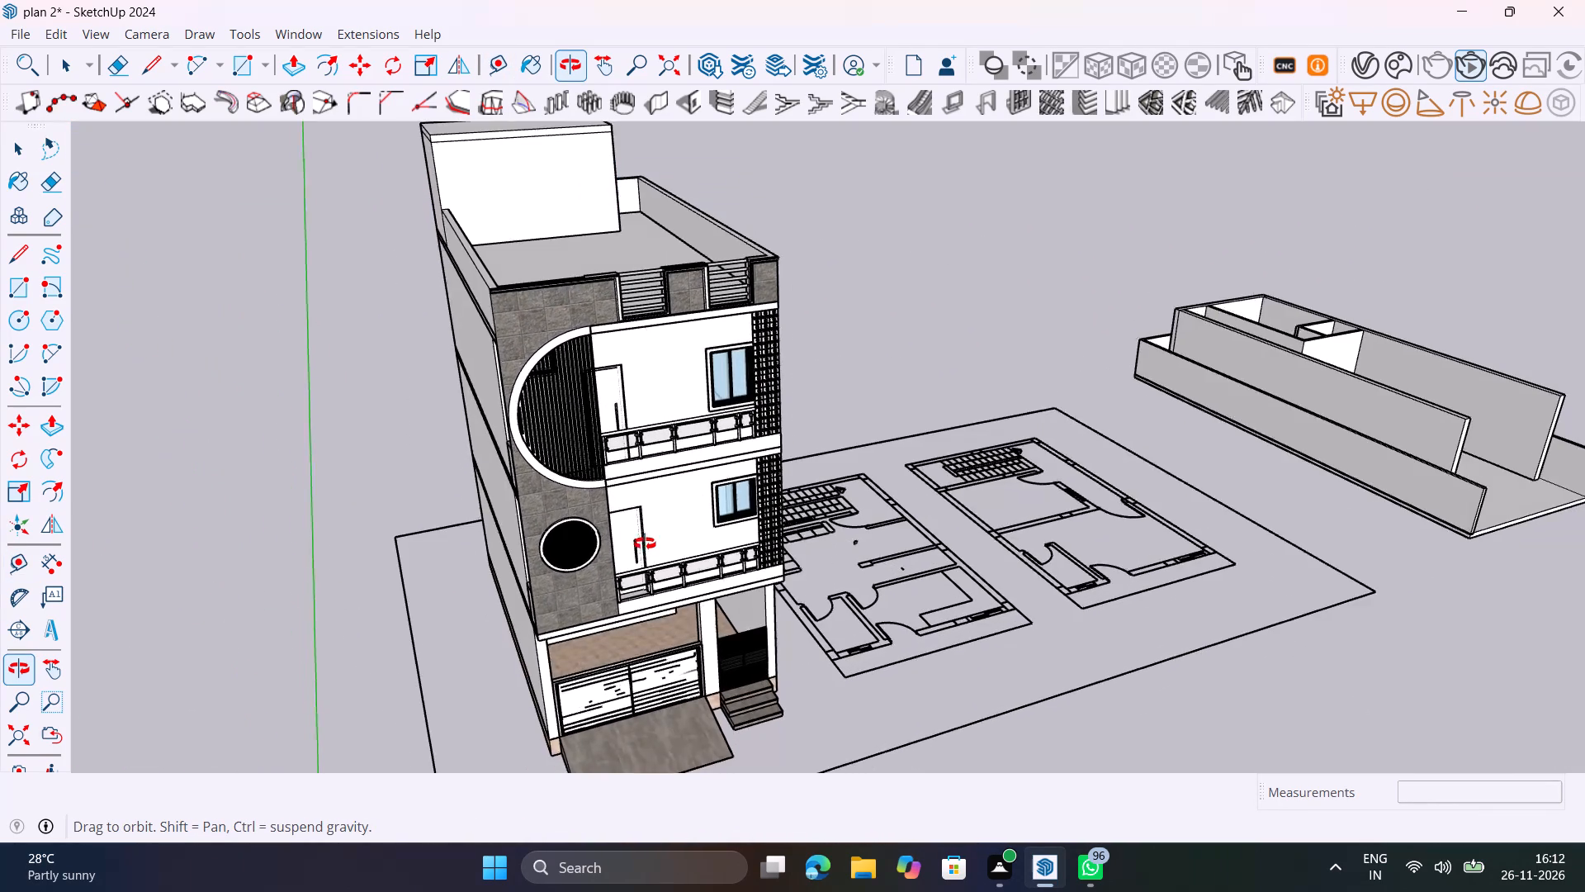
middle_drag(645, 543, 837, 515)
scroll(835, 515, down, 6)
Place a guide along the floor plan plot's front edge and a parallel one about 48' 5" behind it.
key(t)
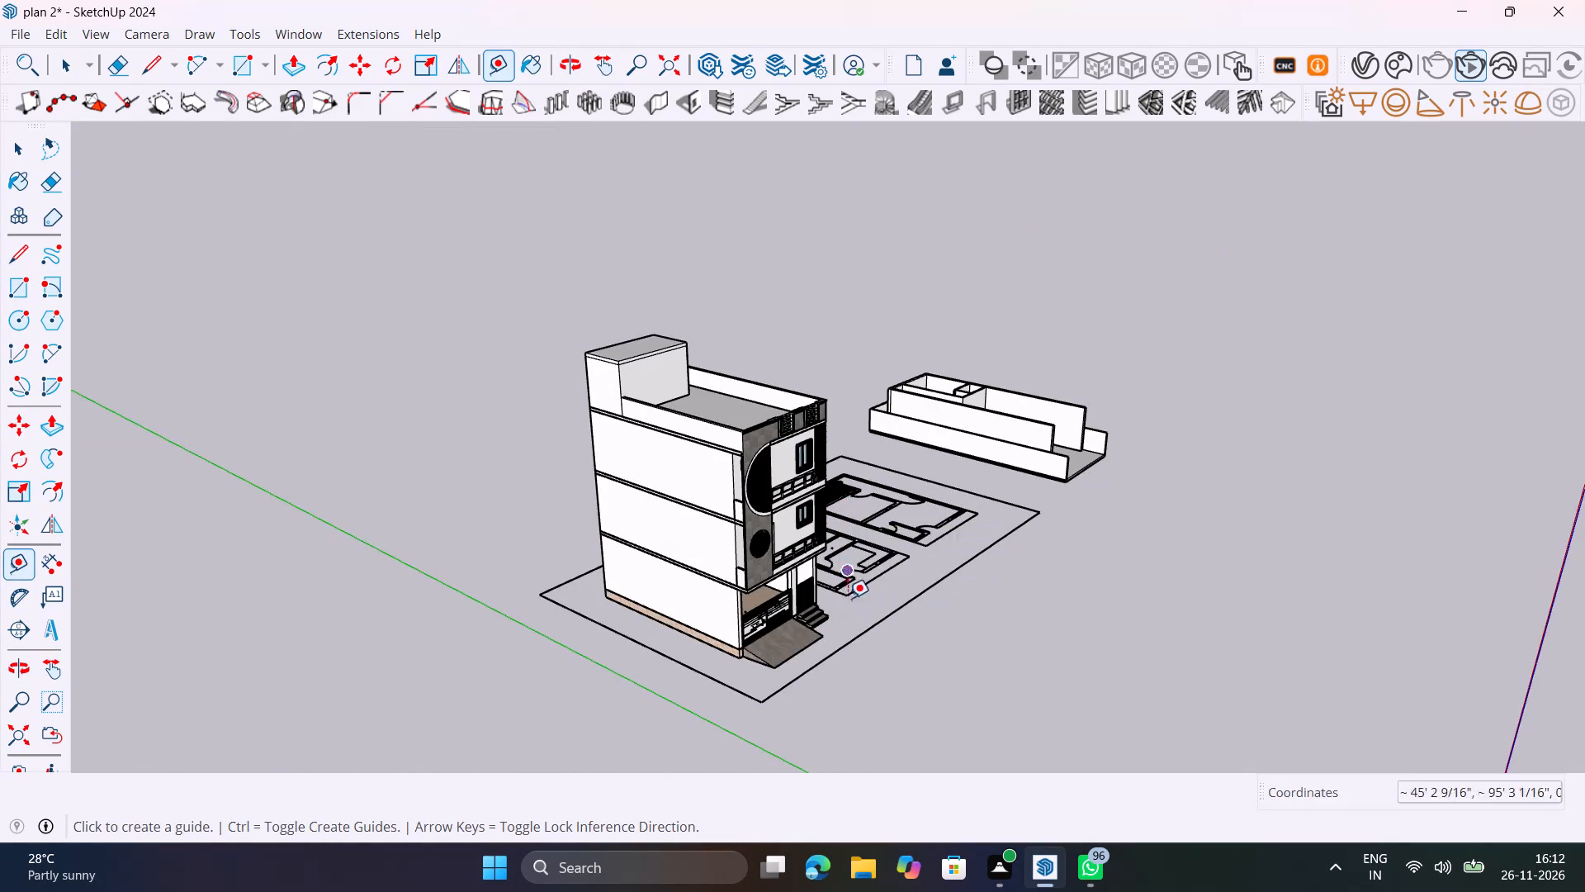
click(854, 638)
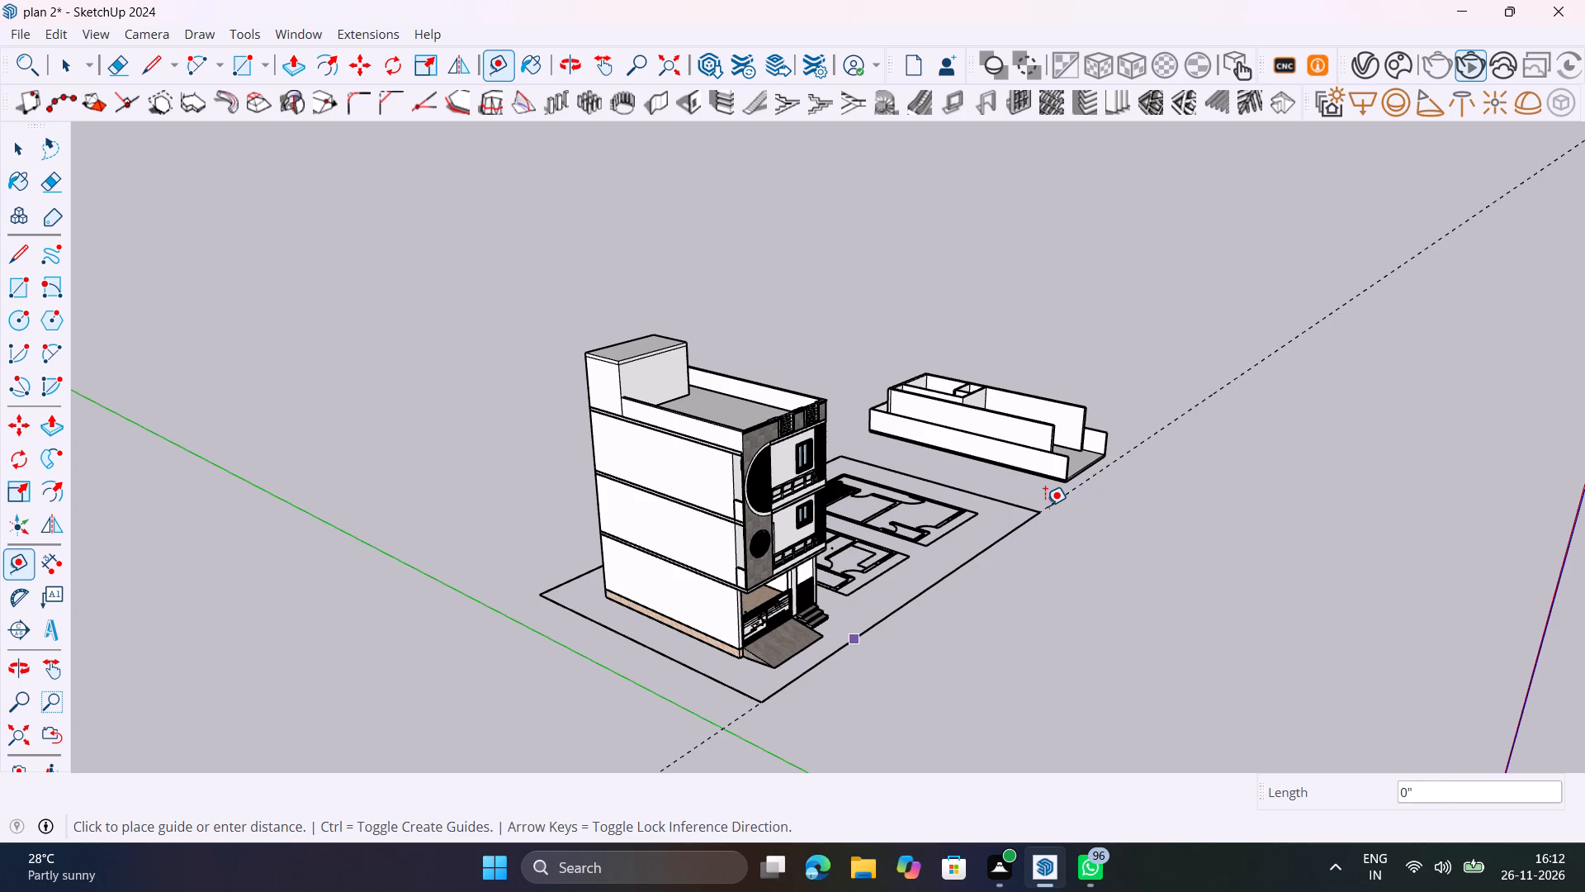
click(1044, 505)
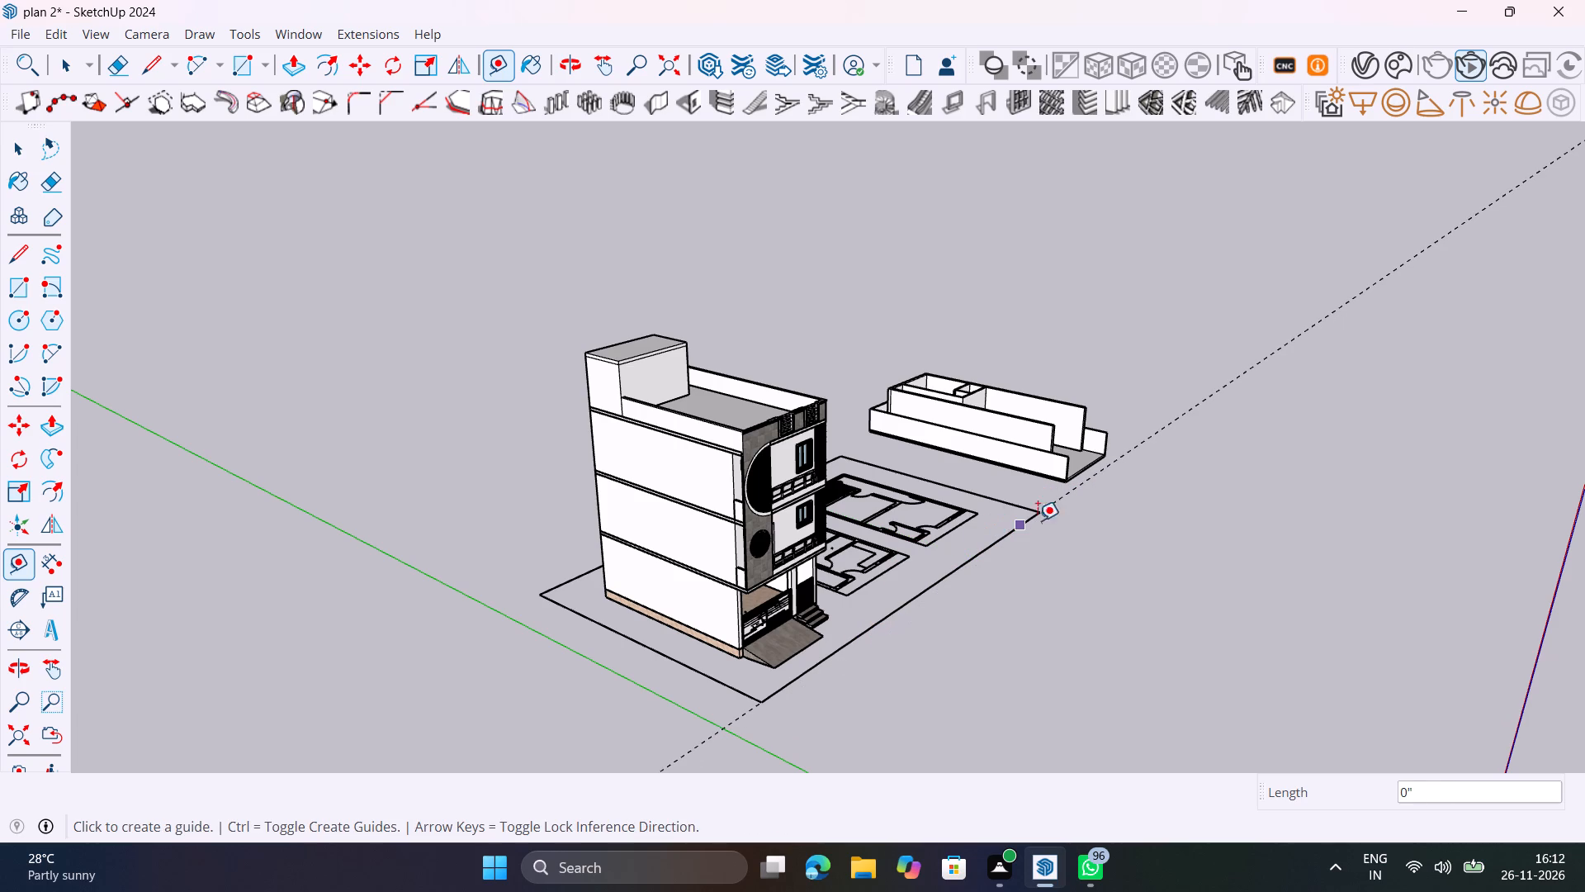
click(1058, 499)
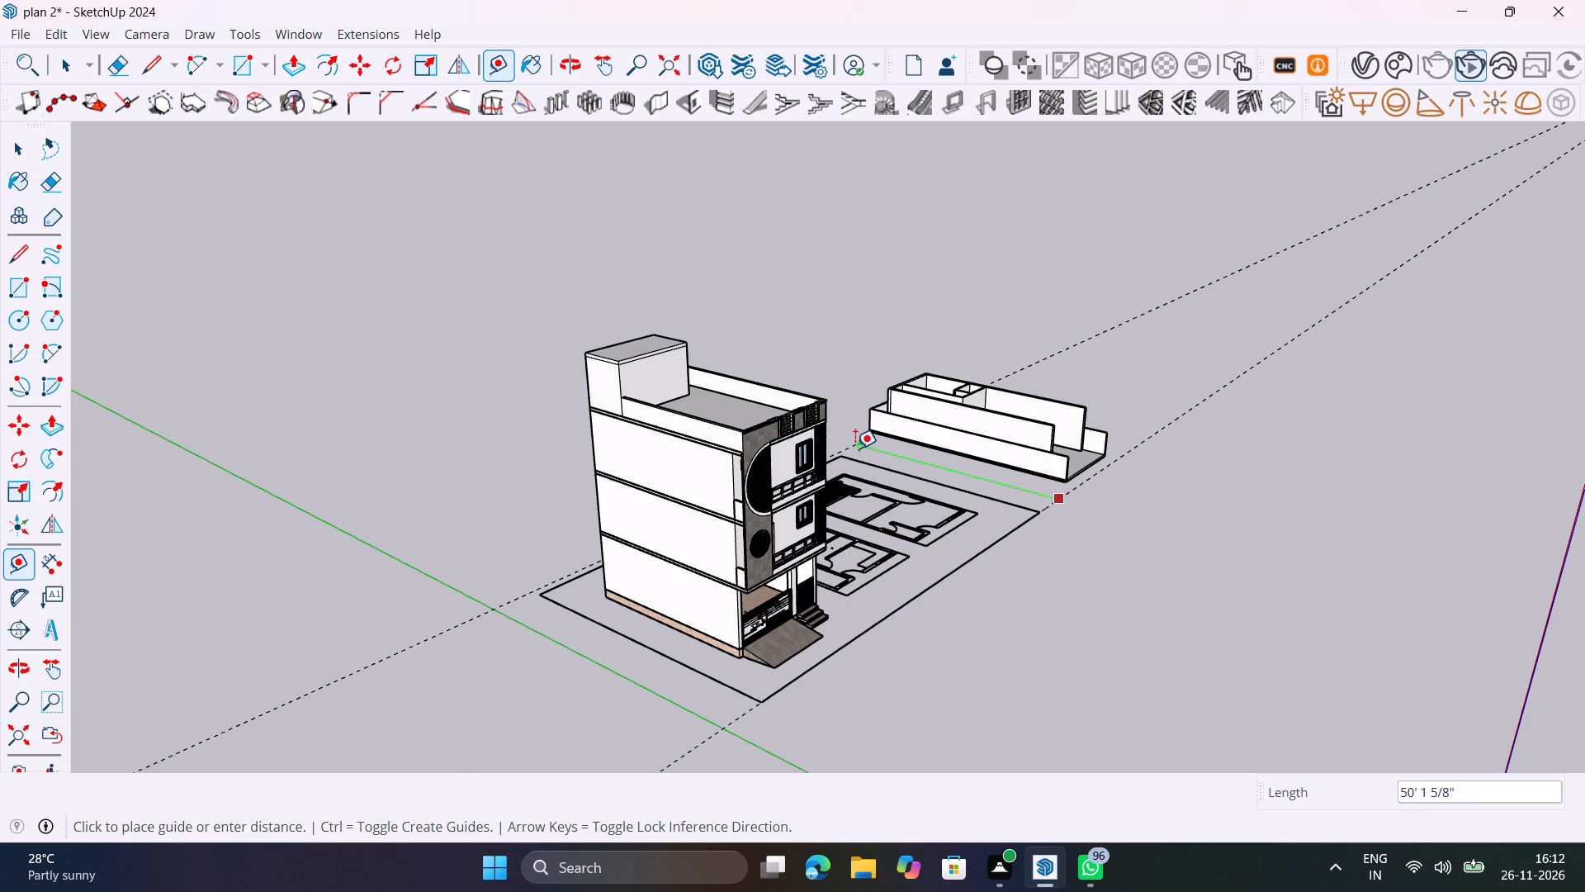
click(849, 455)
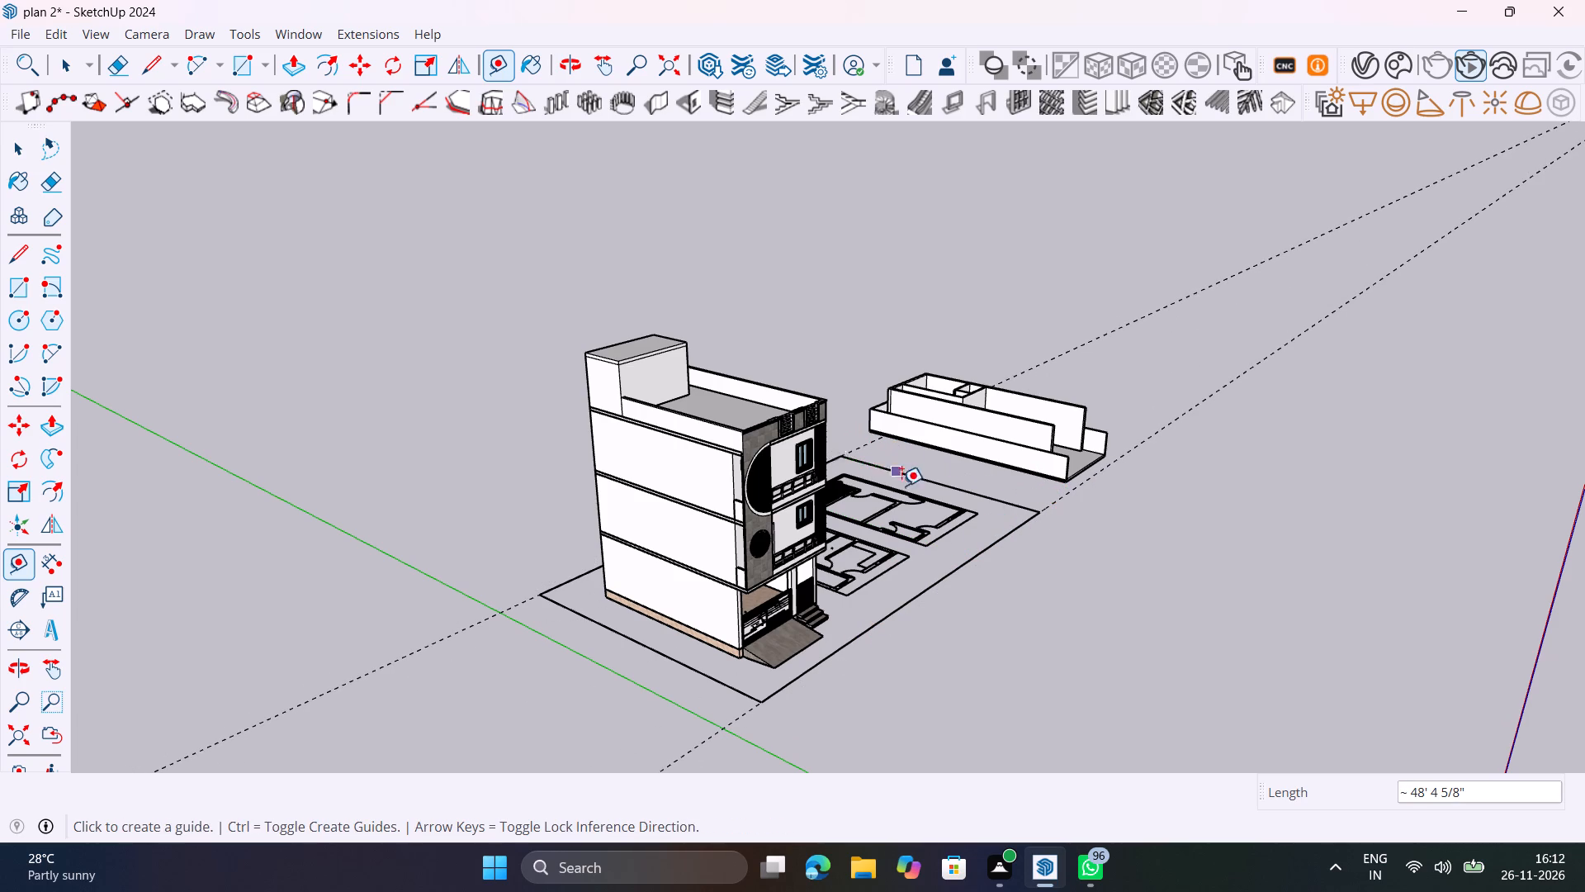
key(Escape)
Measure the base length of the existing three-storey building's long side wall, without placing a dimension.
scroll(660, 628, up, 2)
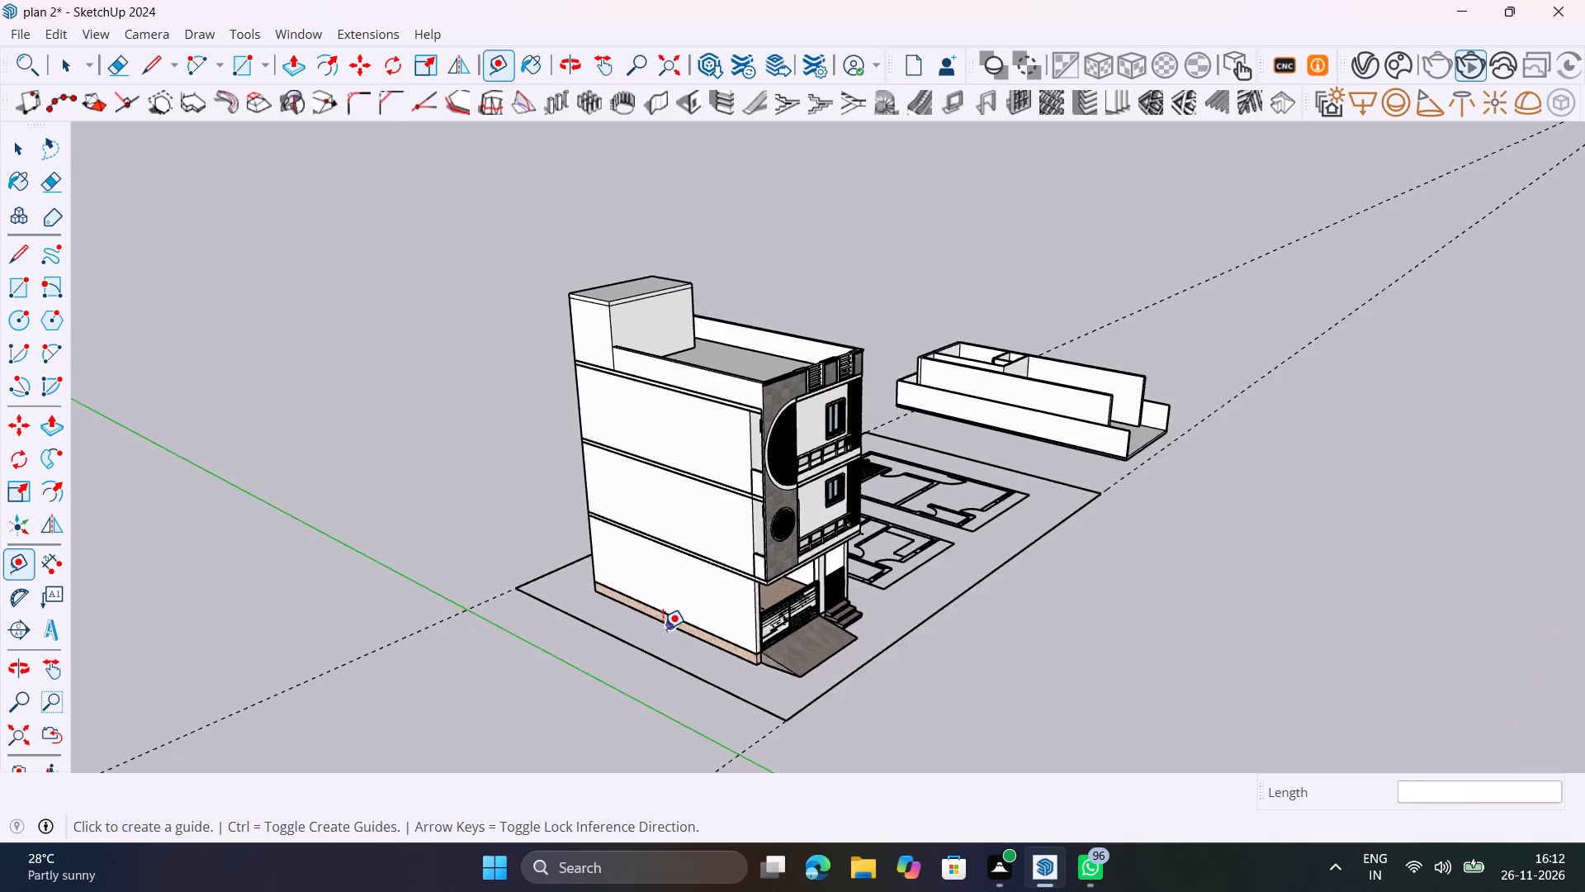
scroll(663, 629, up, 8)
click(55, 563)
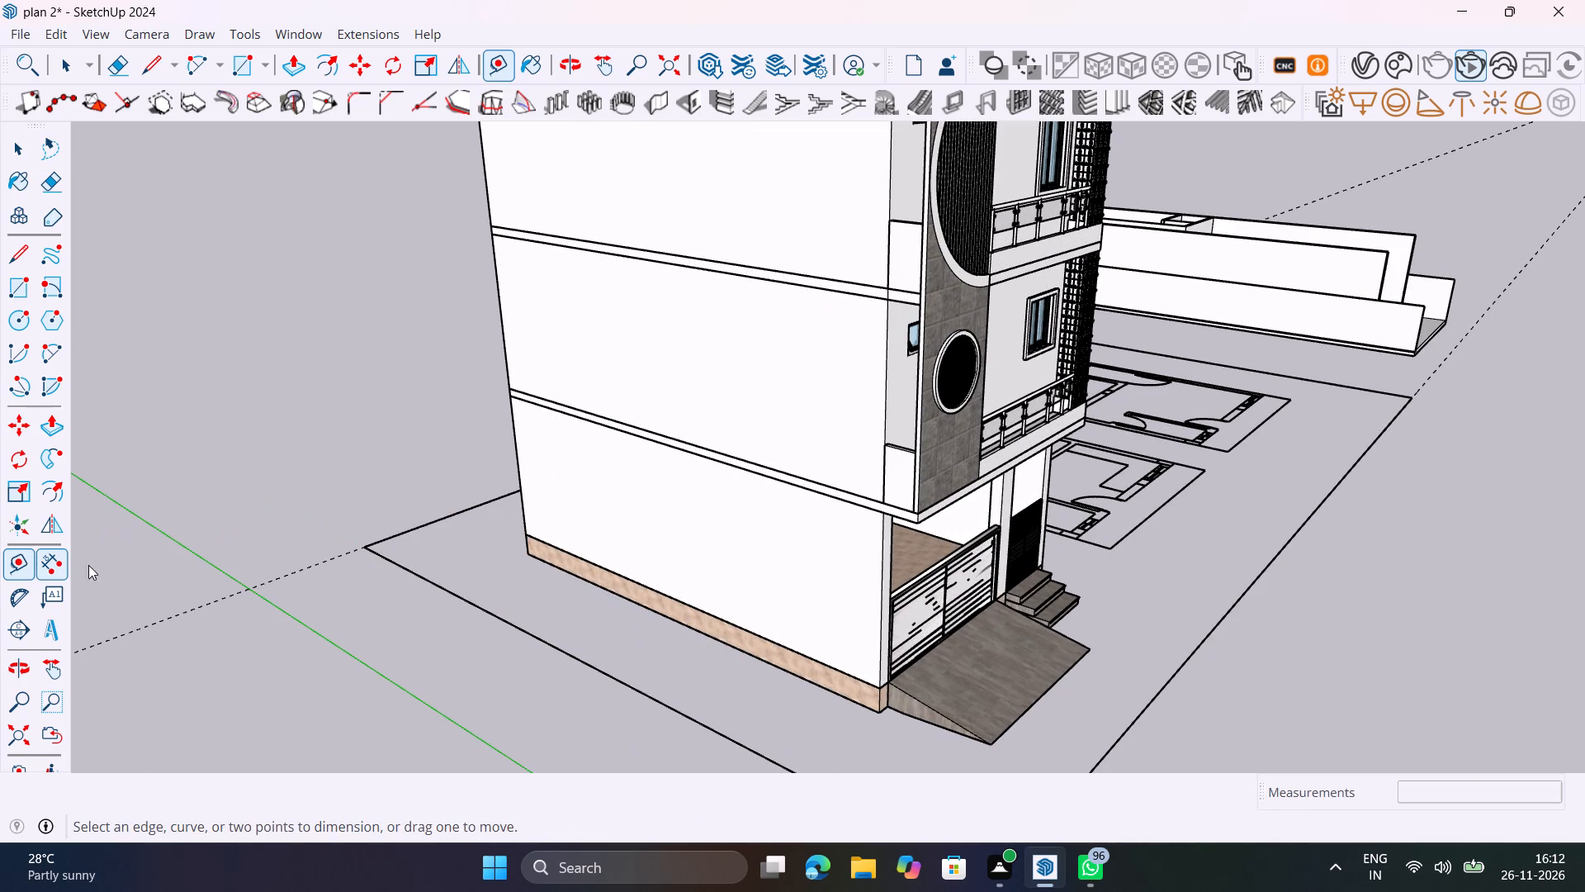
click(523, 554)
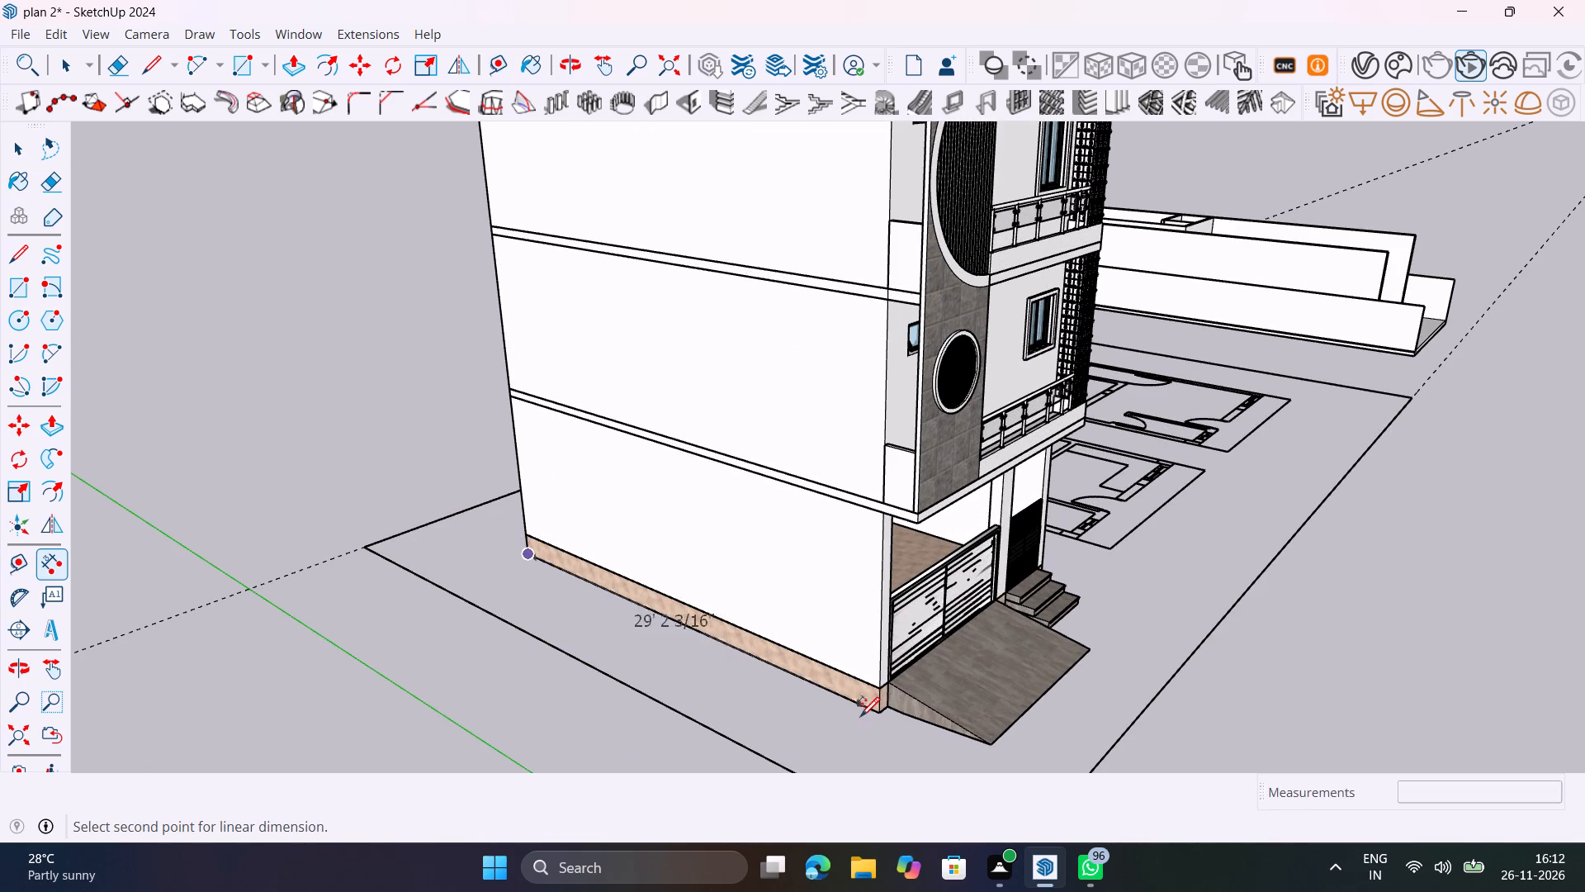
click(882, 711)
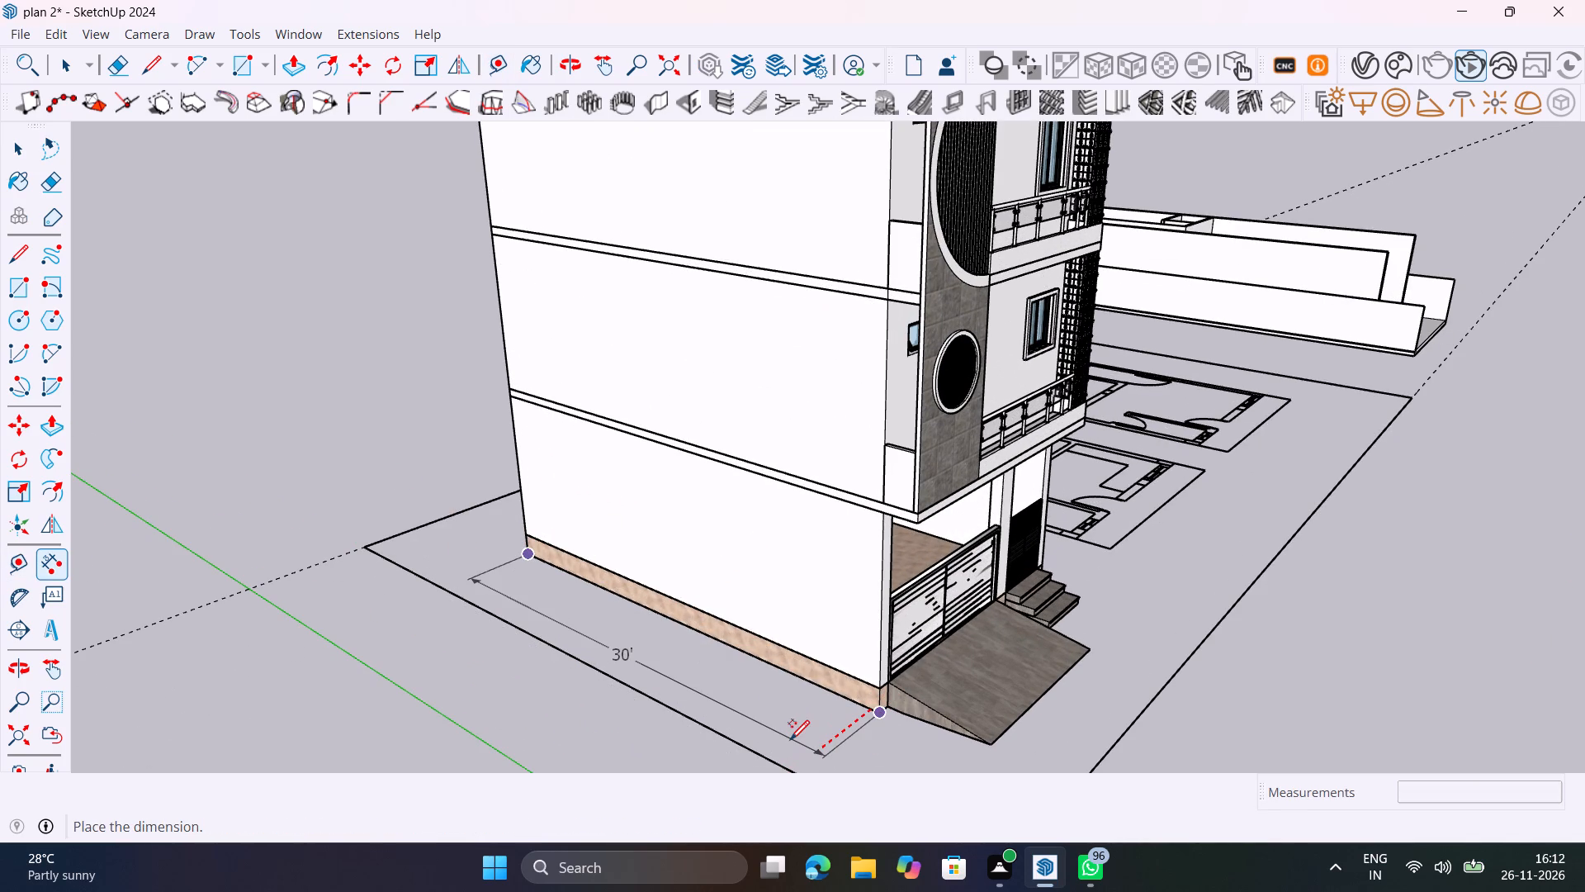
key(Escape)
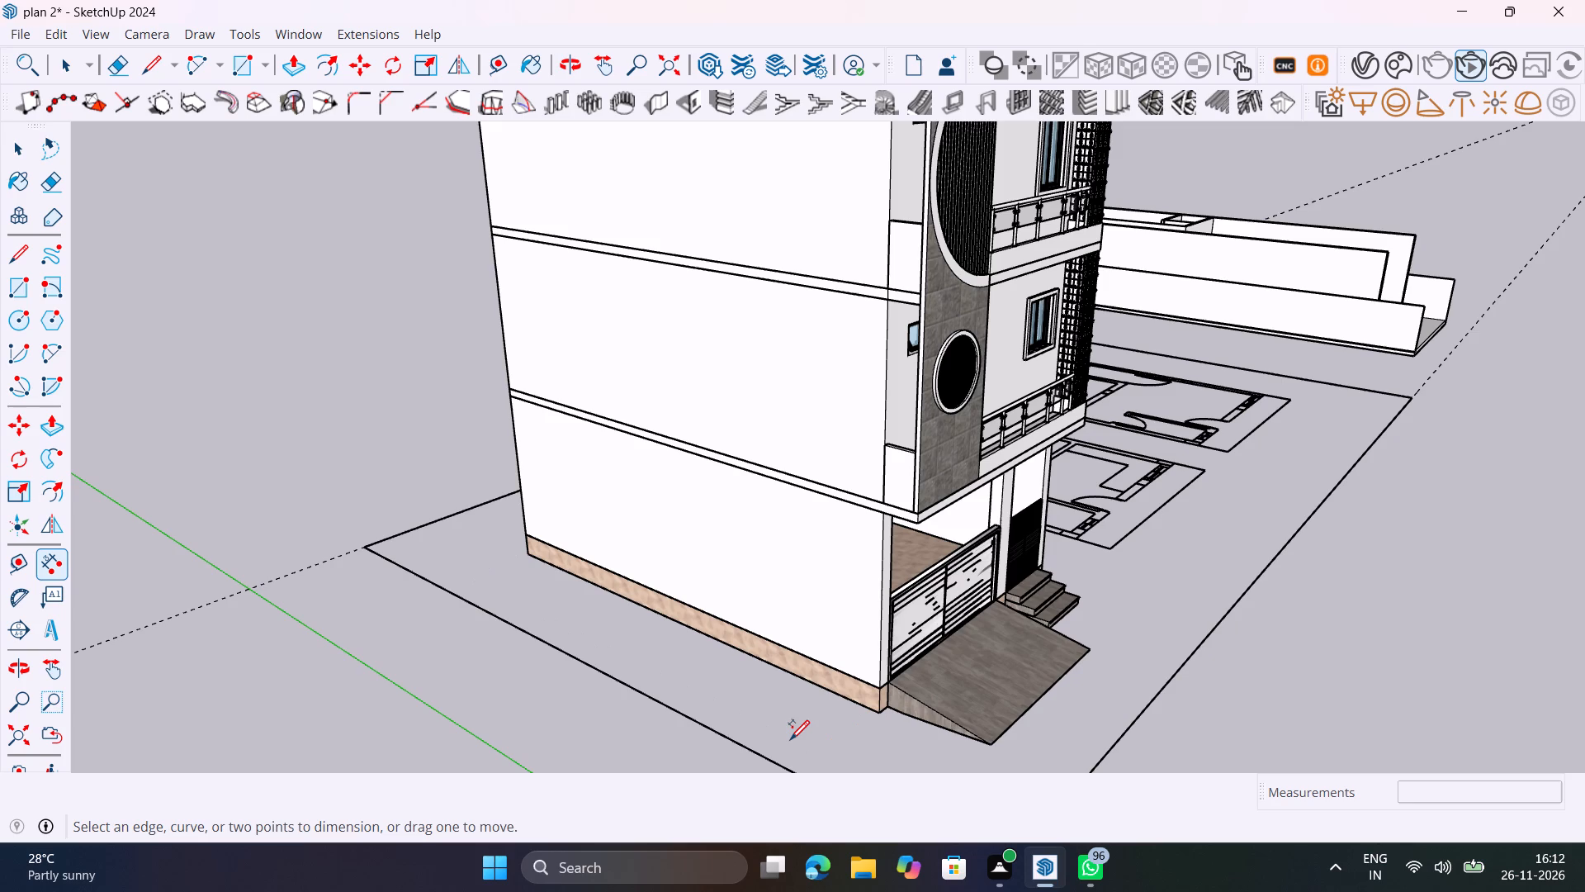
scroll(778, 609, down, 12)
key(space)
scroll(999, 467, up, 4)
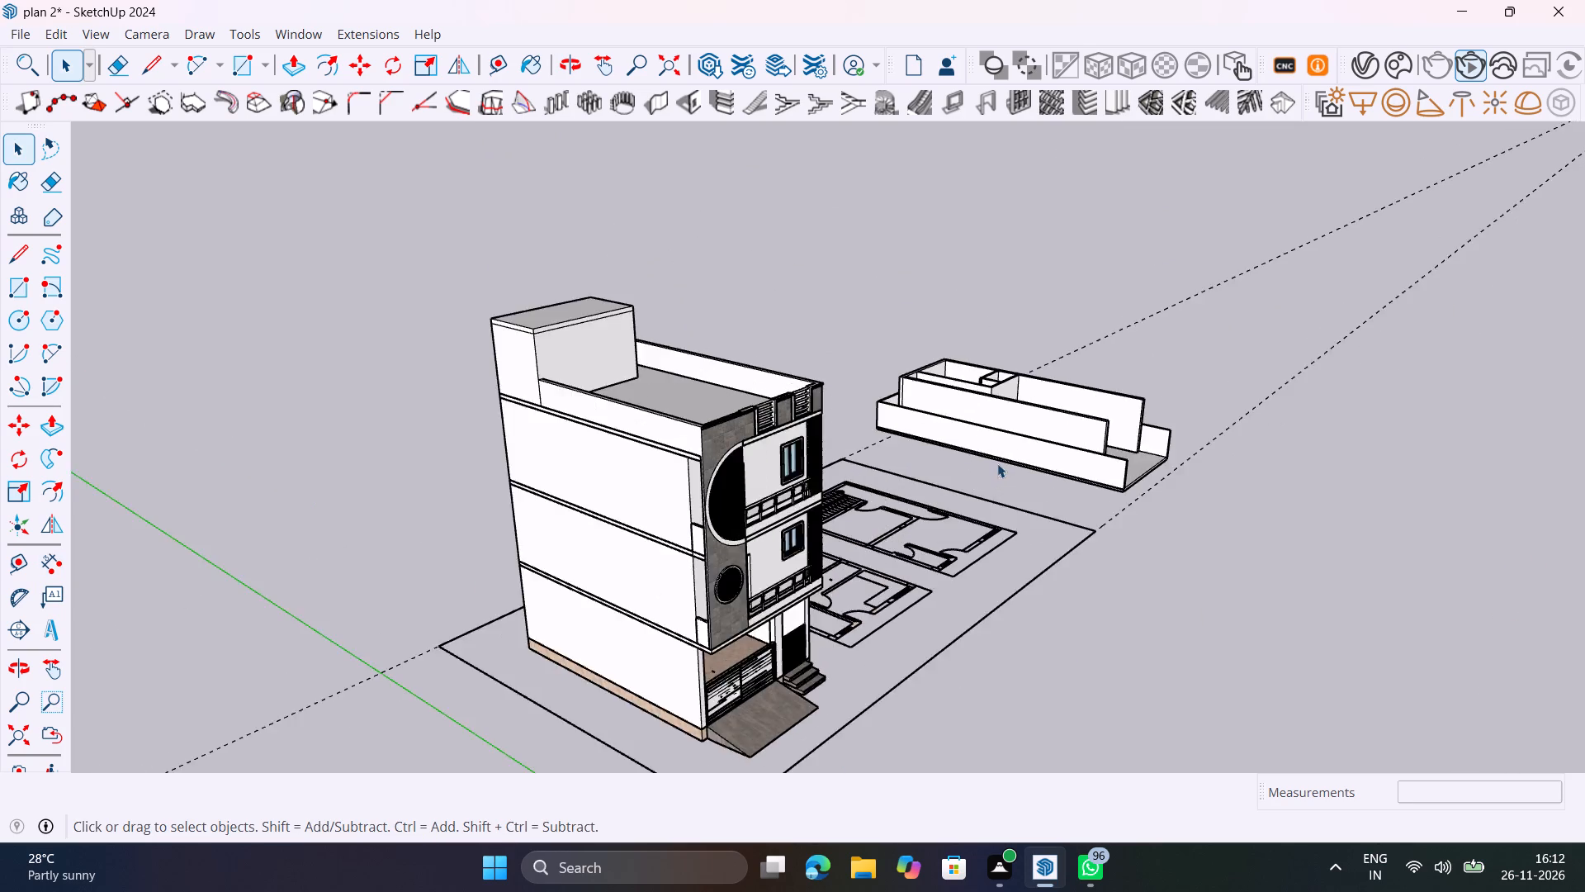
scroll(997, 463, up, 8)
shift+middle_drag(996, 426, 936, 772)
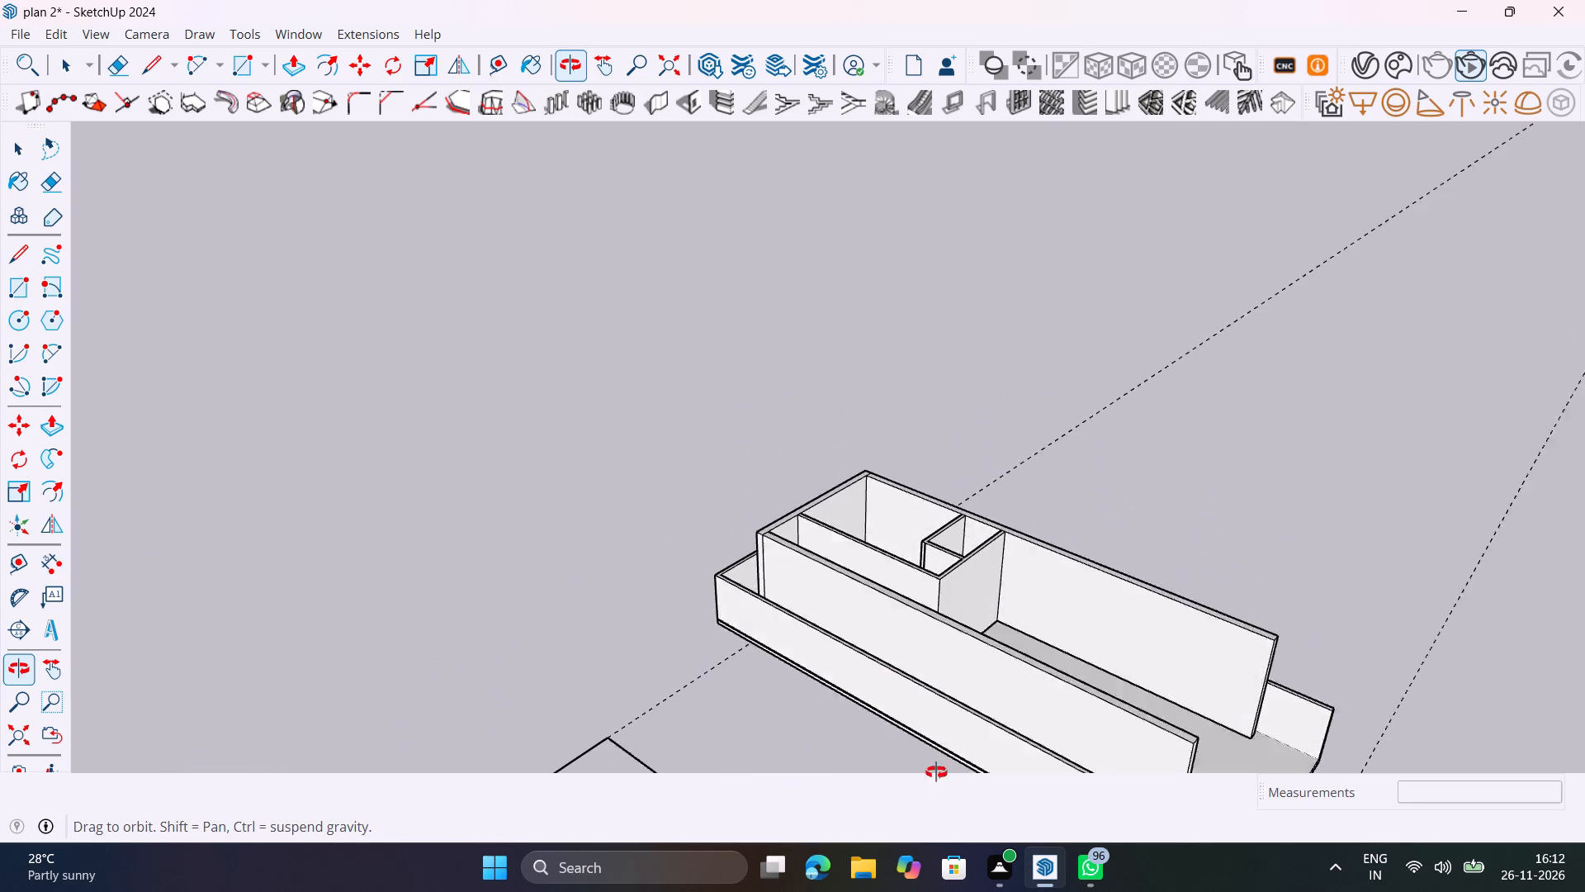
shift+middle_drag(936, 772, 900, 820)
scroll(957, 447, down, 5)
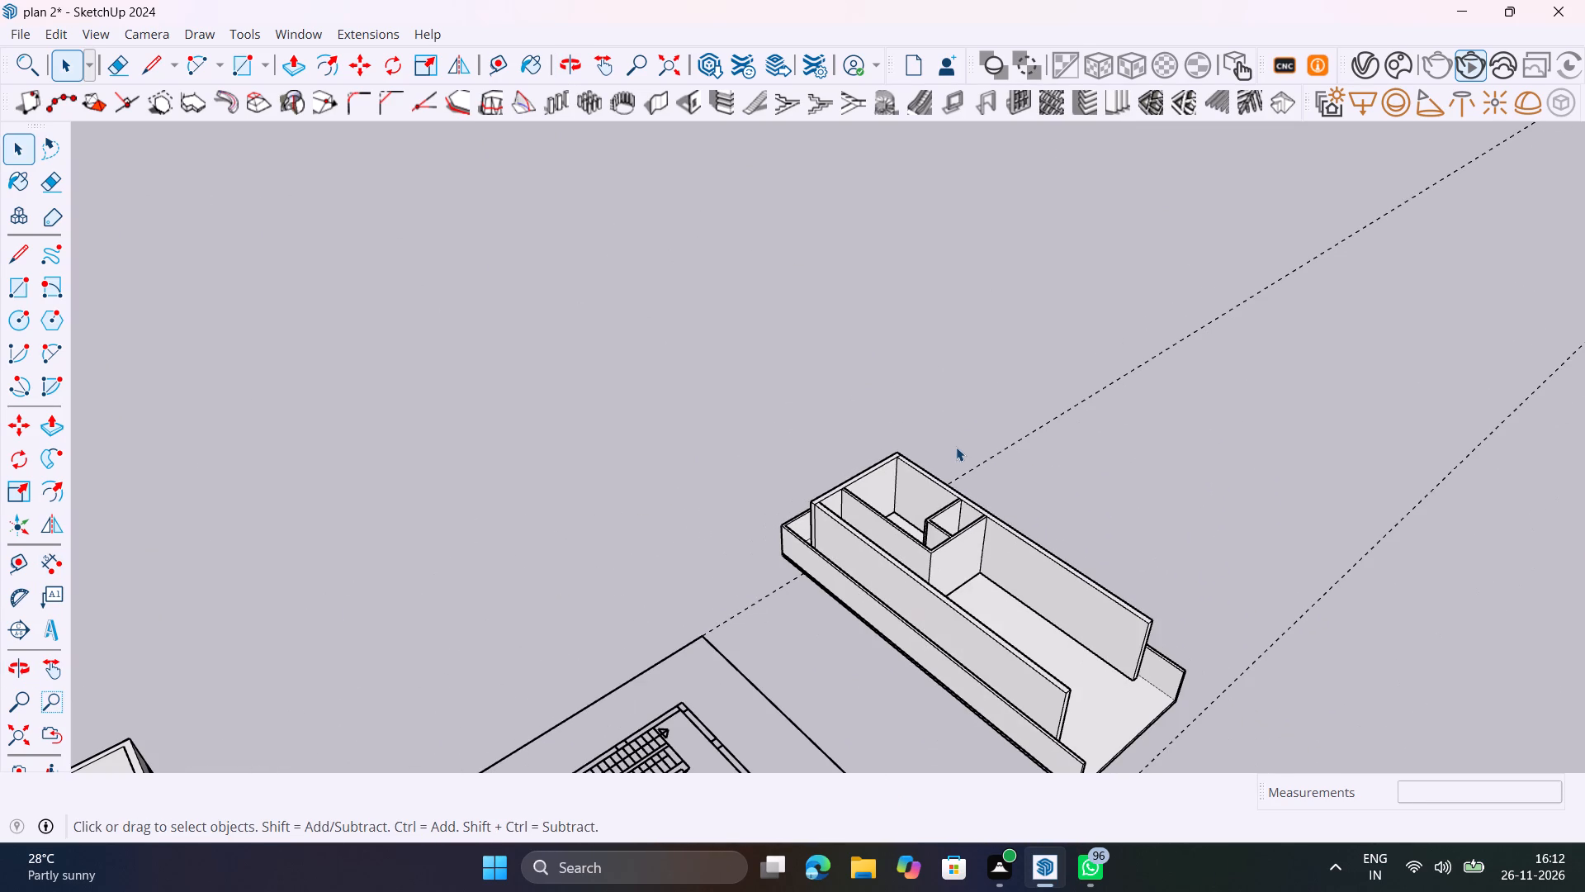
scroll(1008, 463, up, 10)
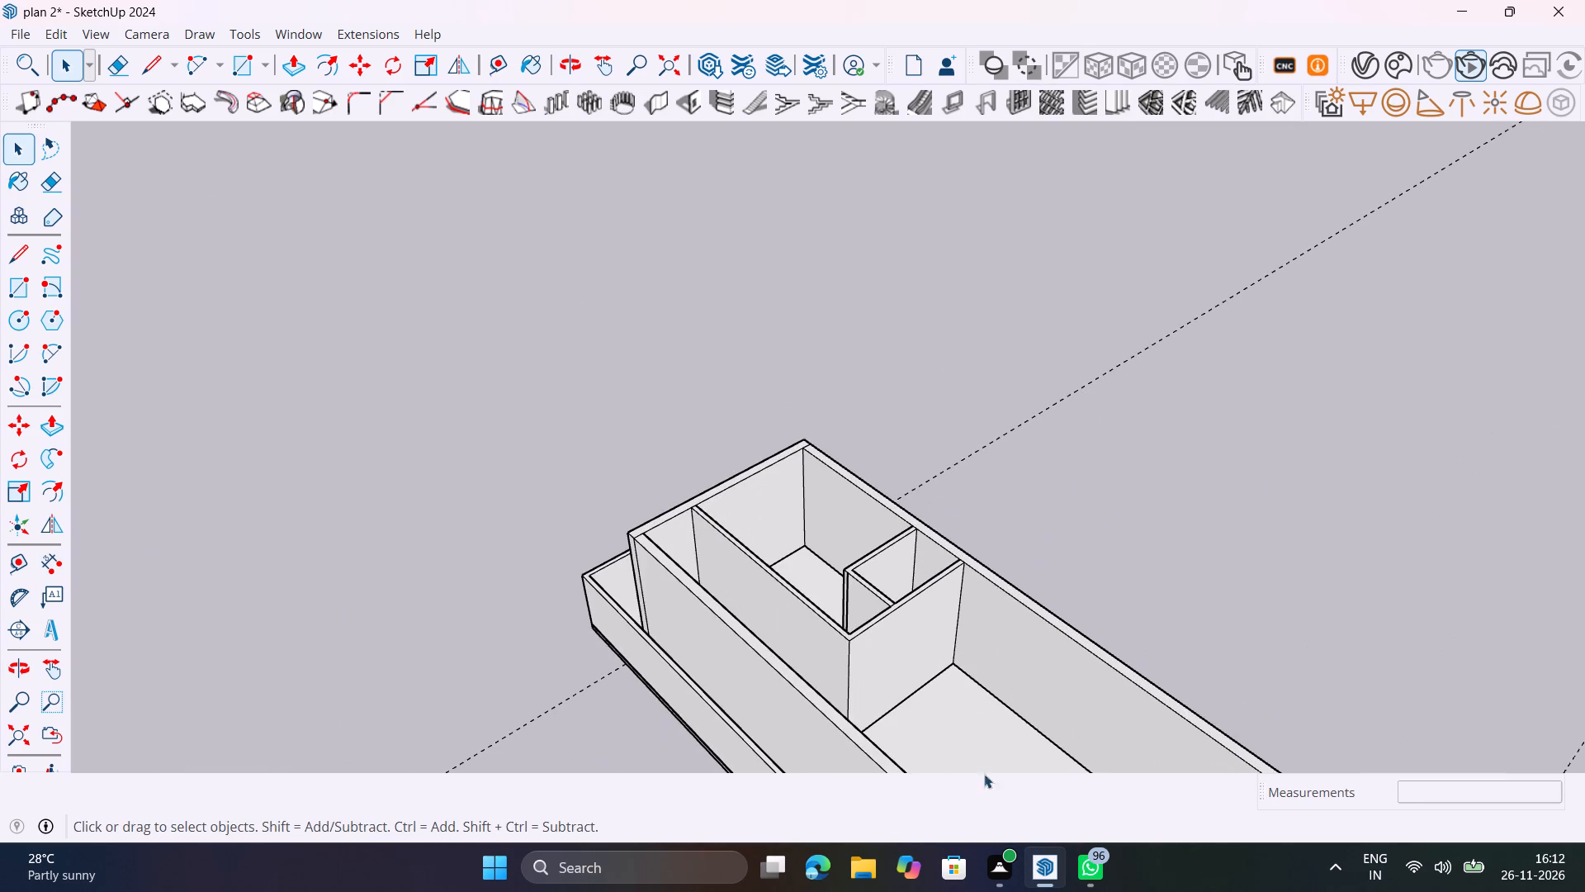
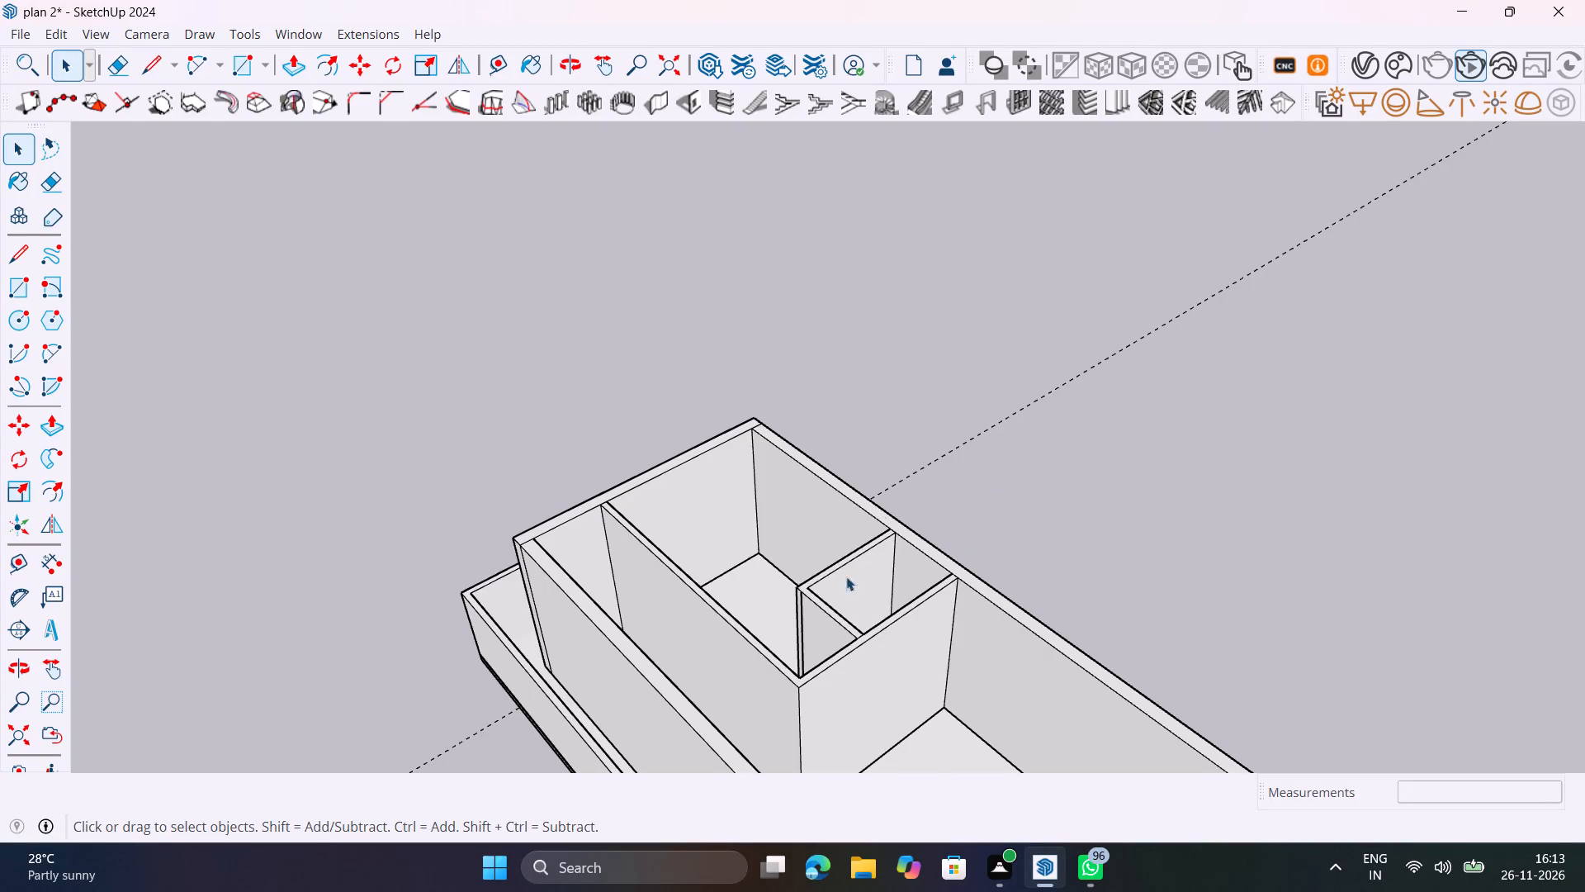
Place a guide on the large room's floor, 3' inside the base edge of the long side wall.
scroll(825, 676, up, 4)
shift+middle_drag(864, 647, 537, 329)
scroll(693, 347, up, 4)
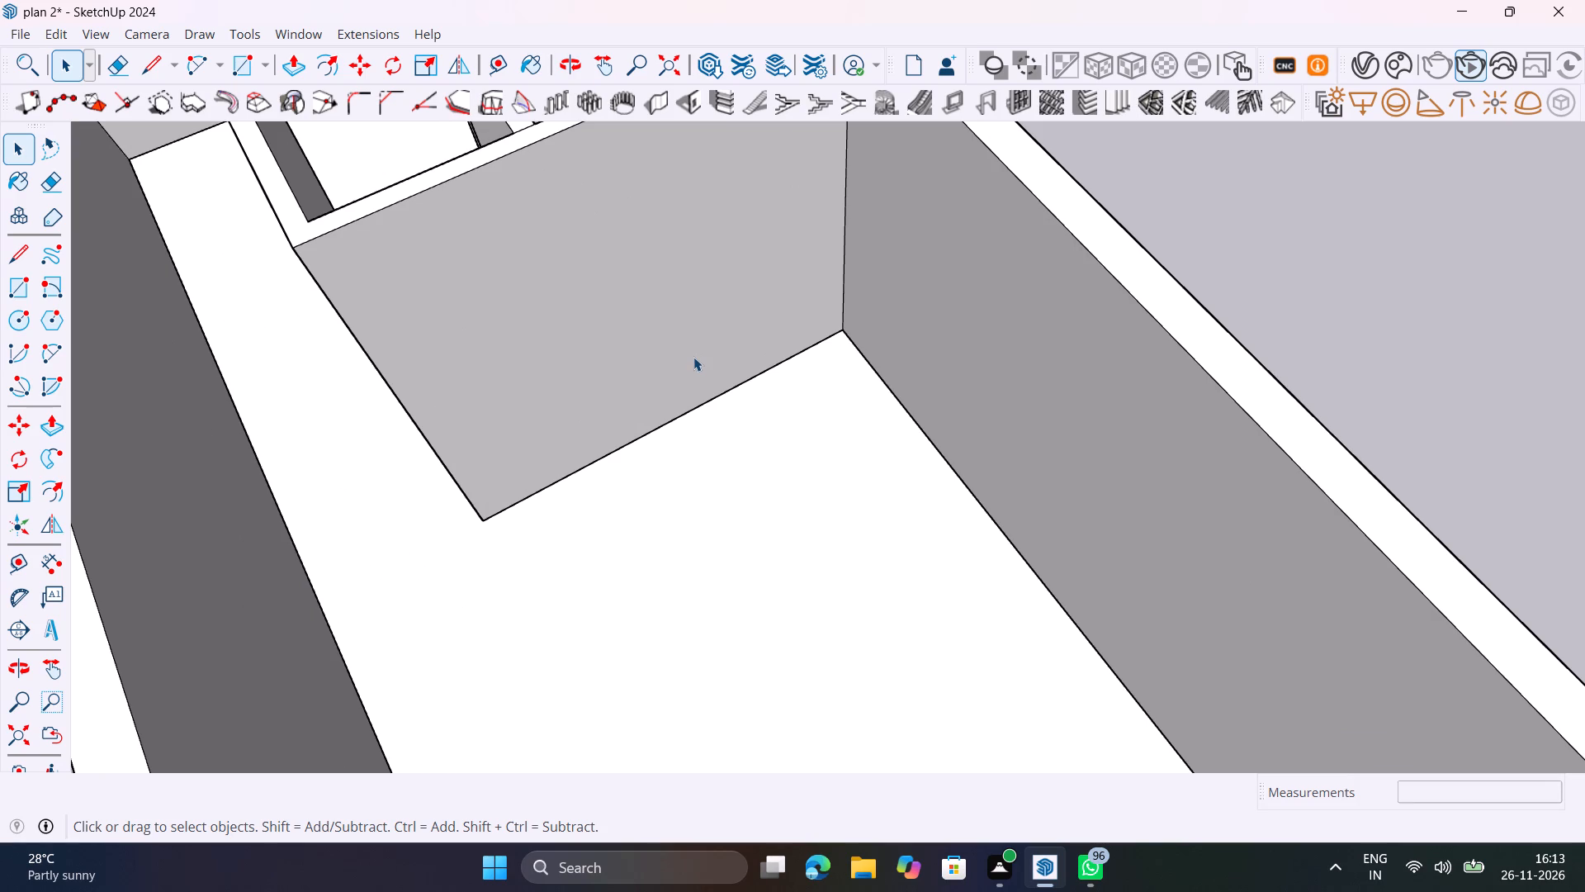
key(t)
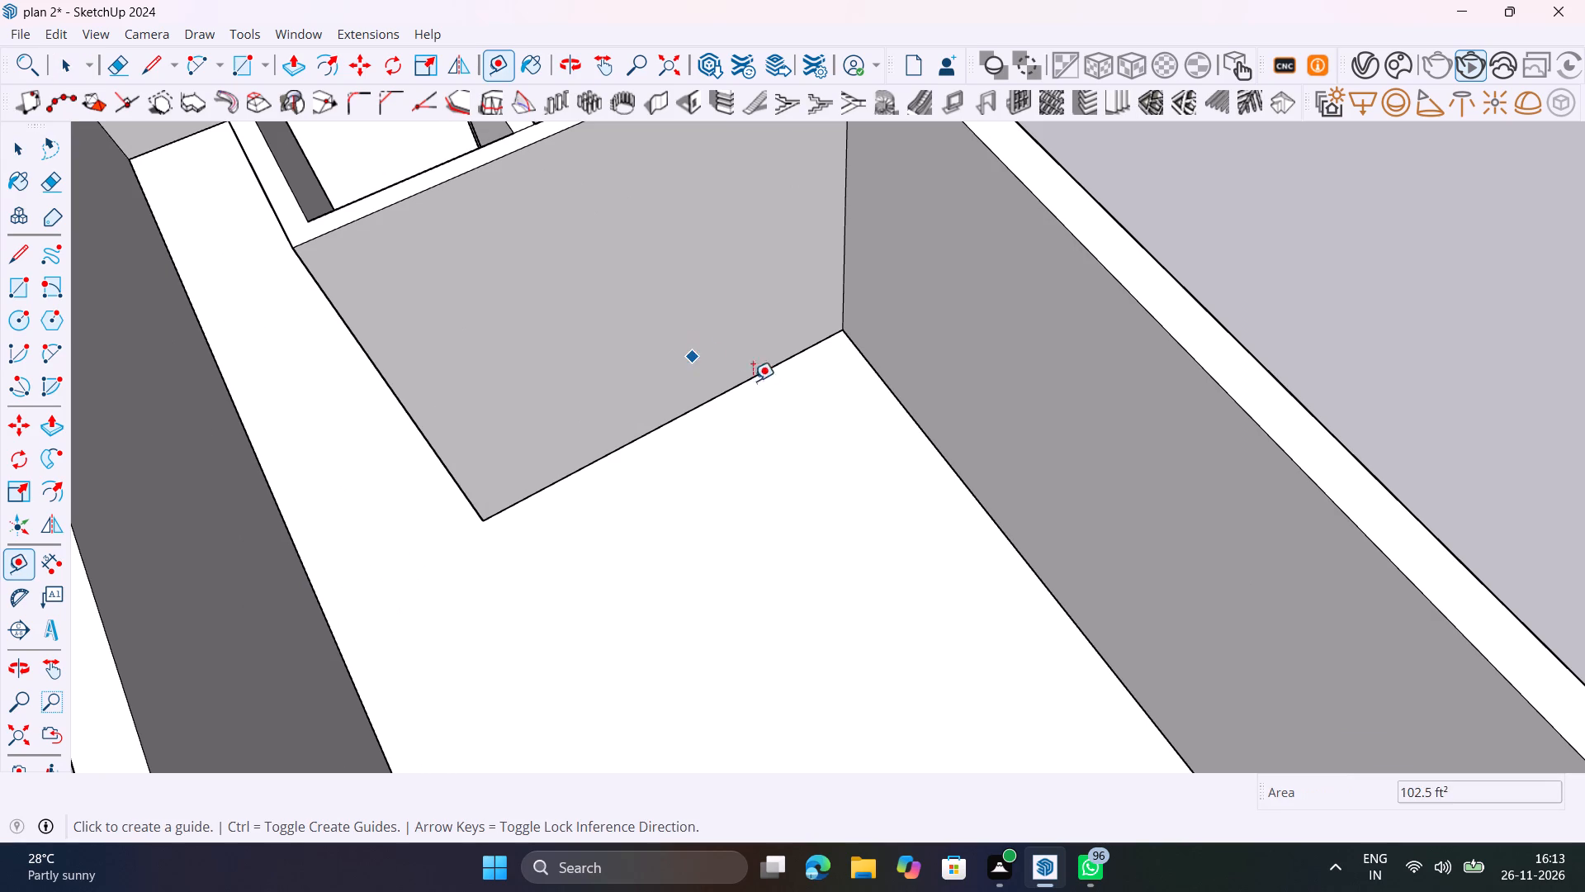
drag(896, 406, 887, 406)
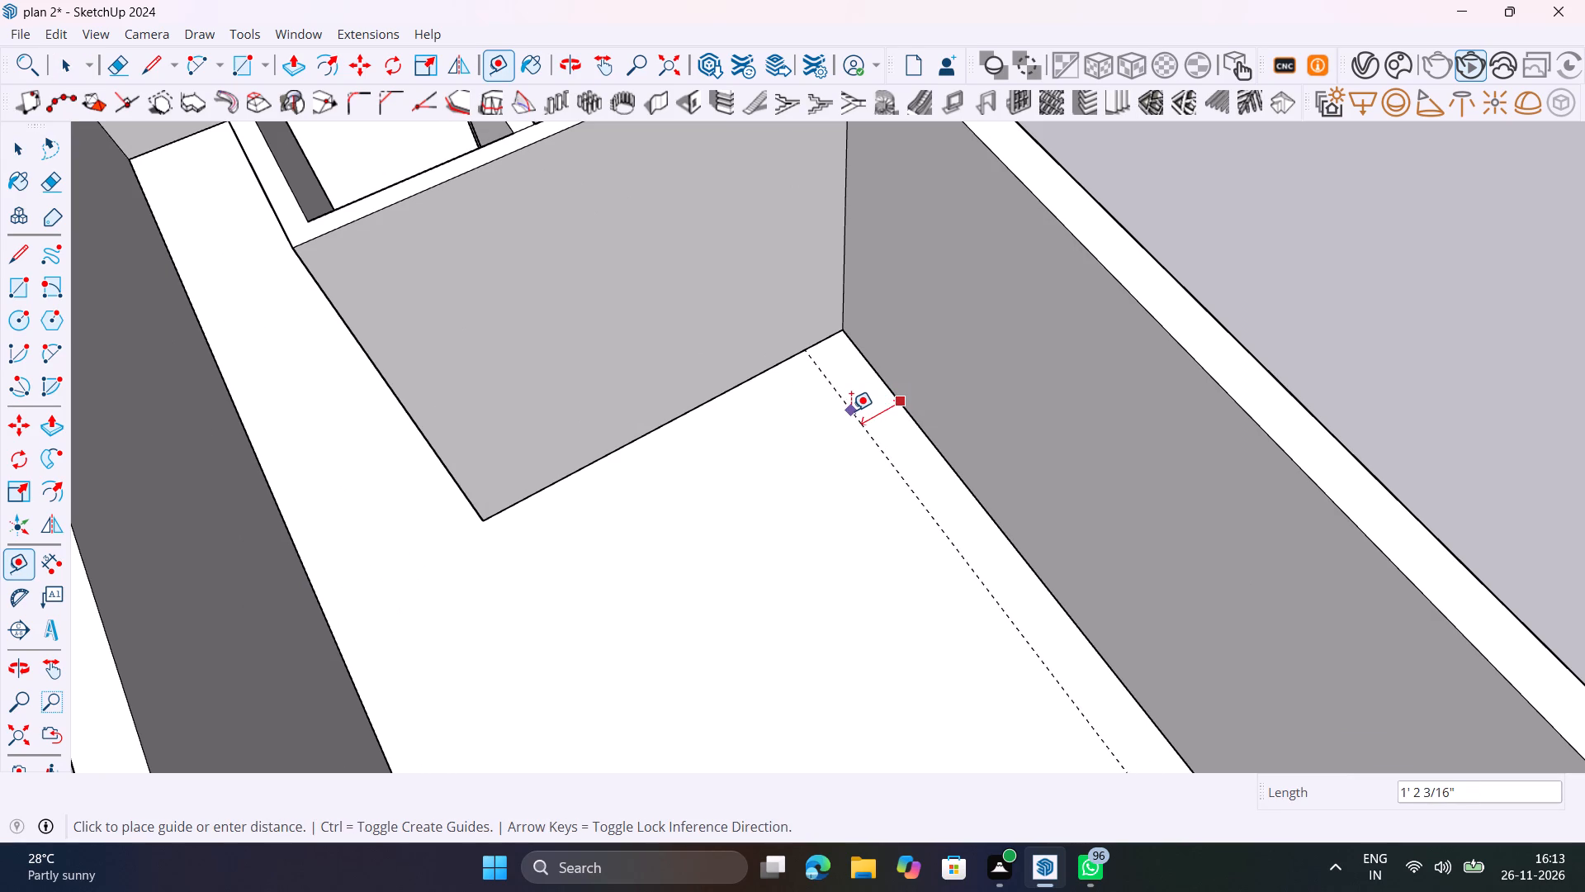
text(3')
key(Return)
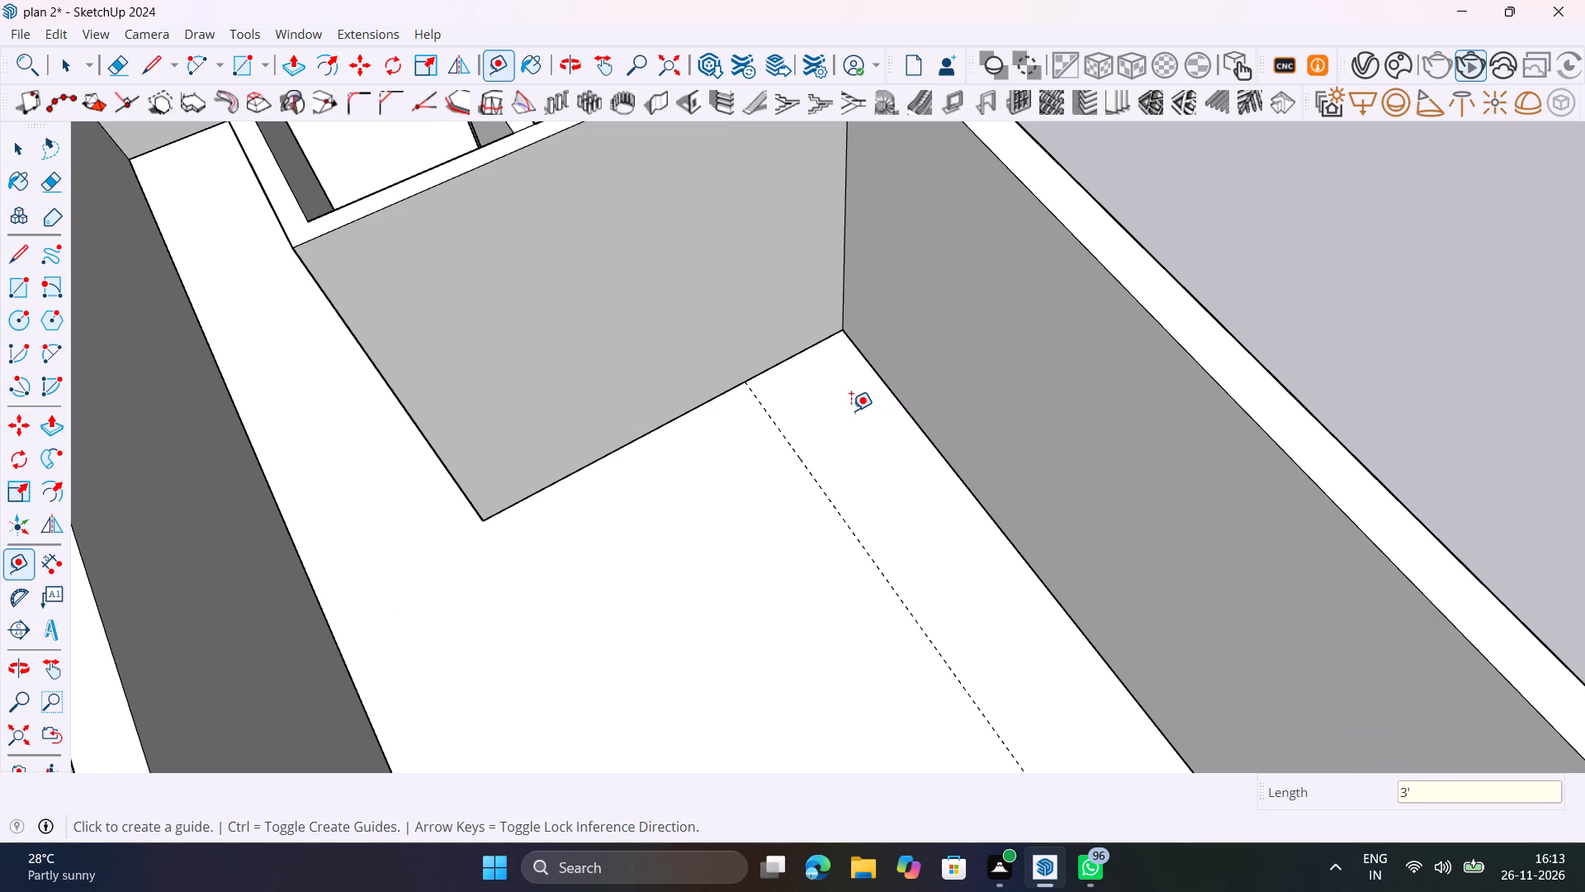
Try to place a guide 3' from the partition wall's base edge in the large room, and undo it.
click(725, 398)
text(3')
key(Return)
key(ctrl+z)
Place a guide 3' from the partition wall's base edge, on the large room's floor.
key(t)
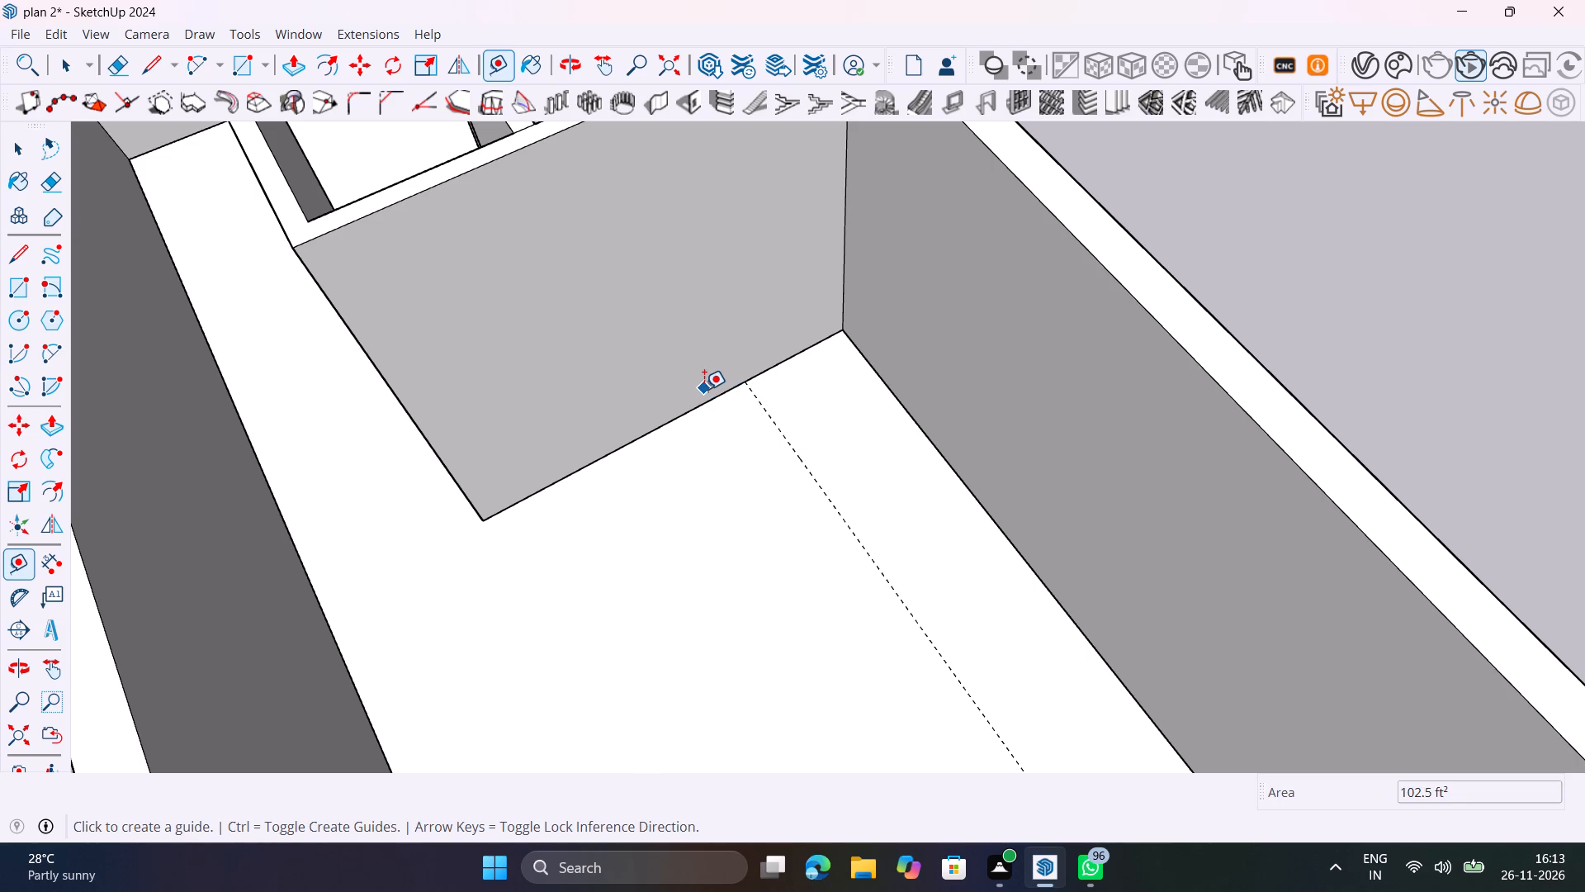
click(724, 396)
text(3')
key(Return)
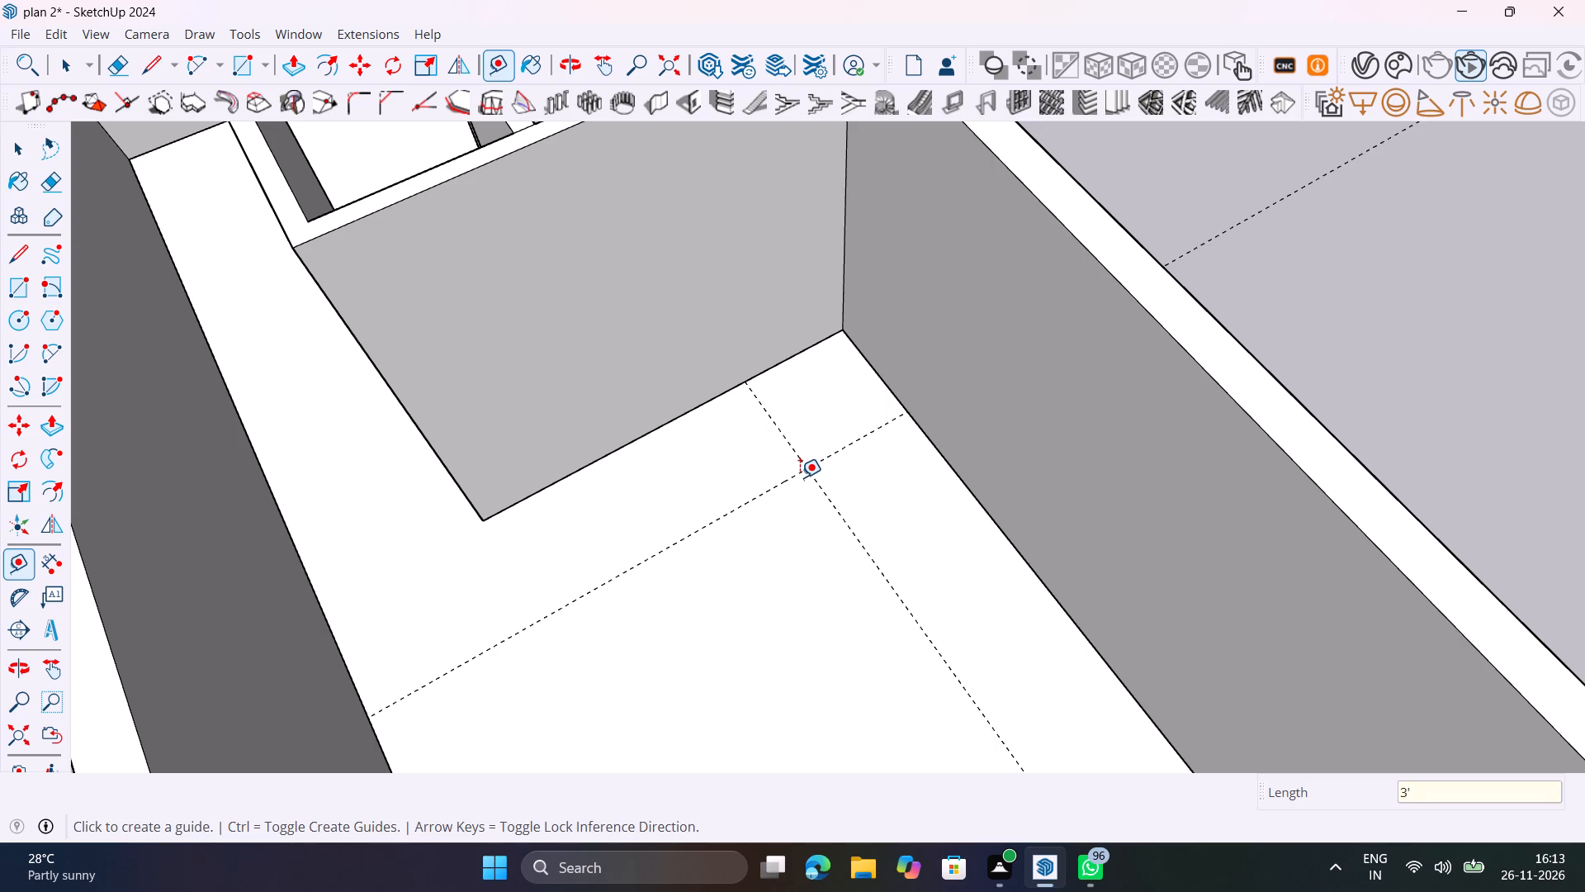
Place a second parallel guide 11' from the partition wall's base edge, across the large room's floor.
middle_drag(812, 489, 1148, 553)
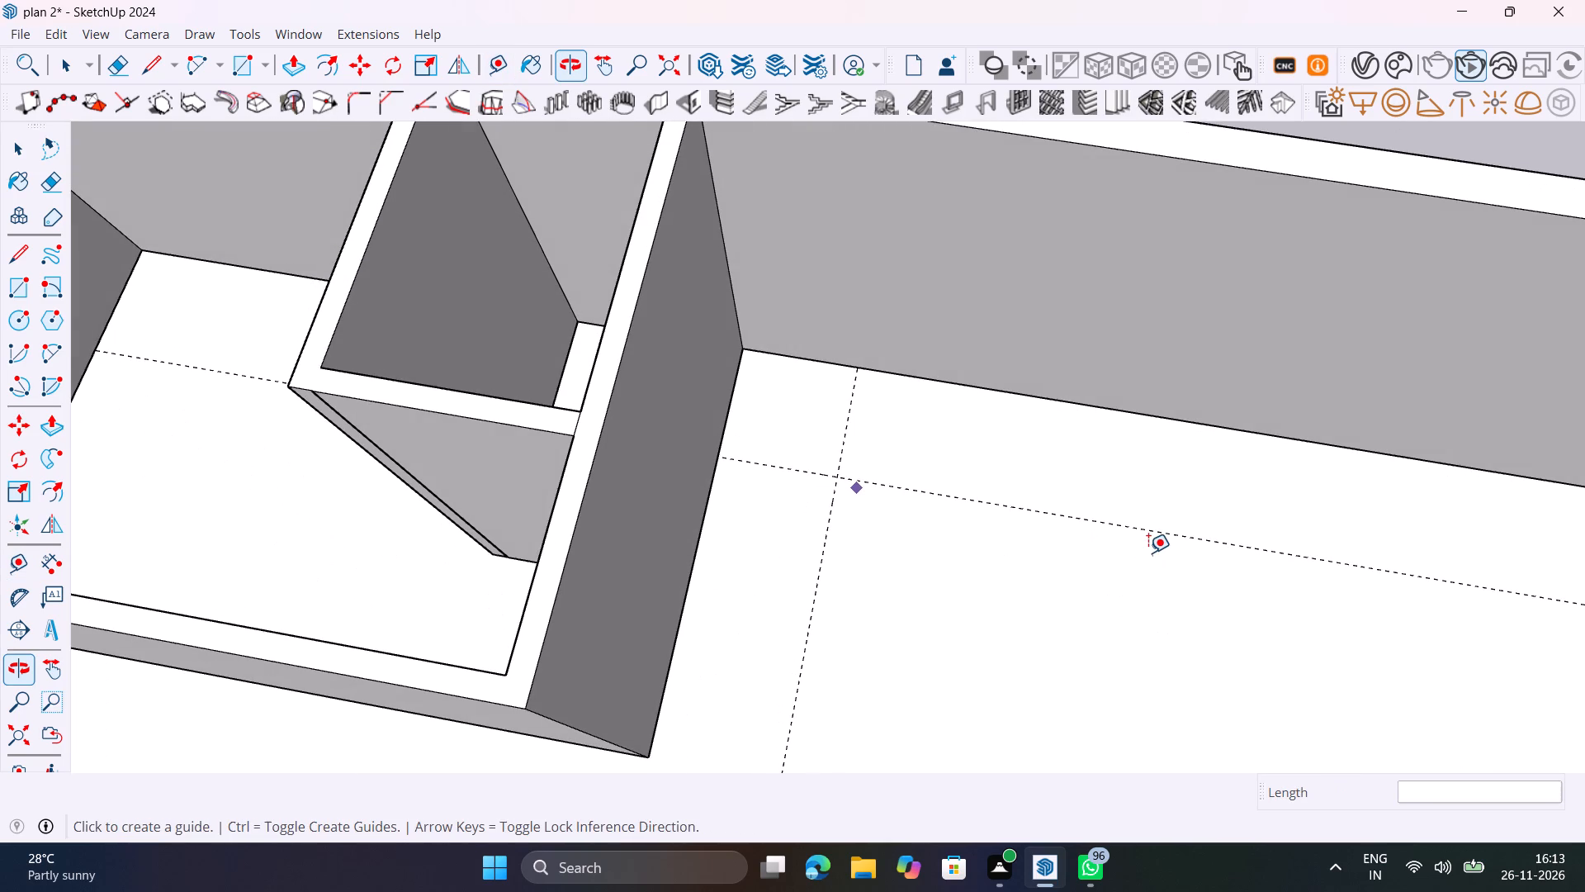
click(732, 411)
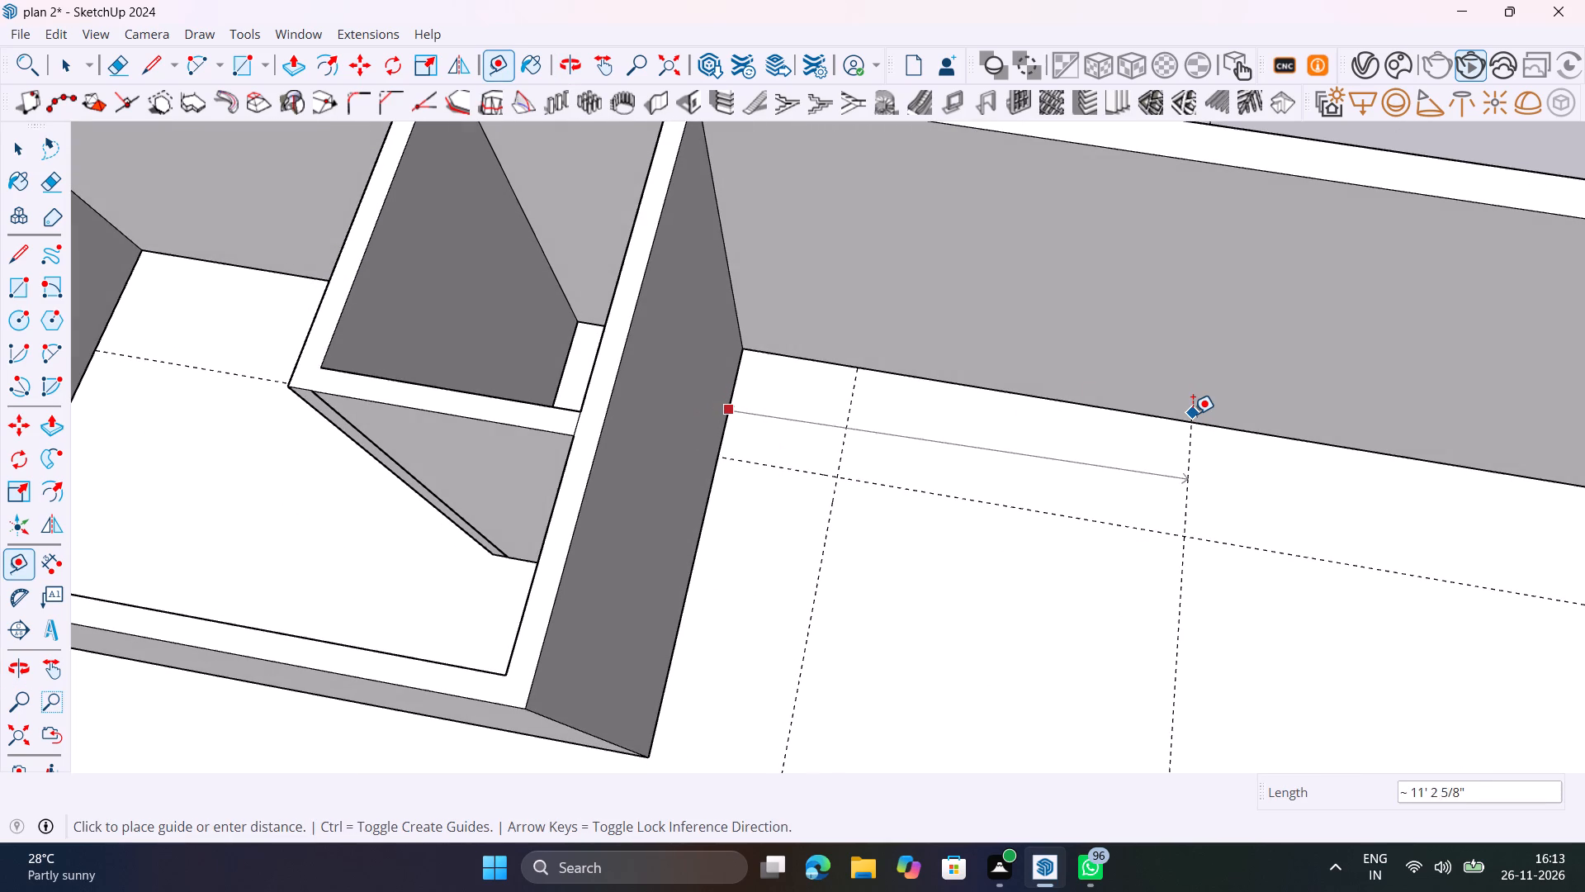
text(11;)
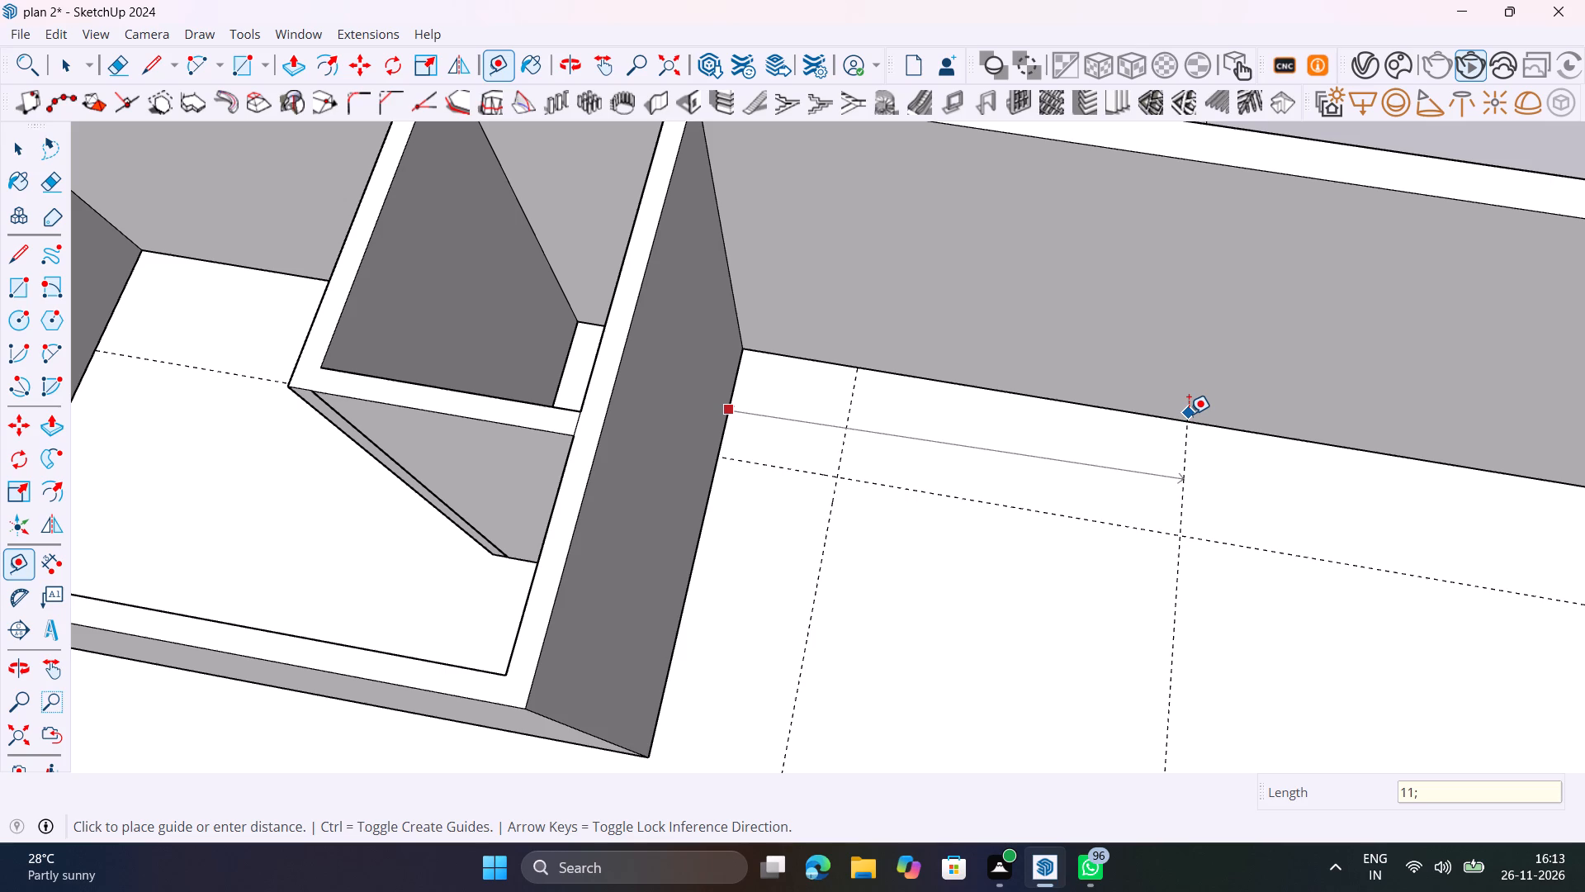
key(BackSpace)
key(apostrophe)
key(Return)
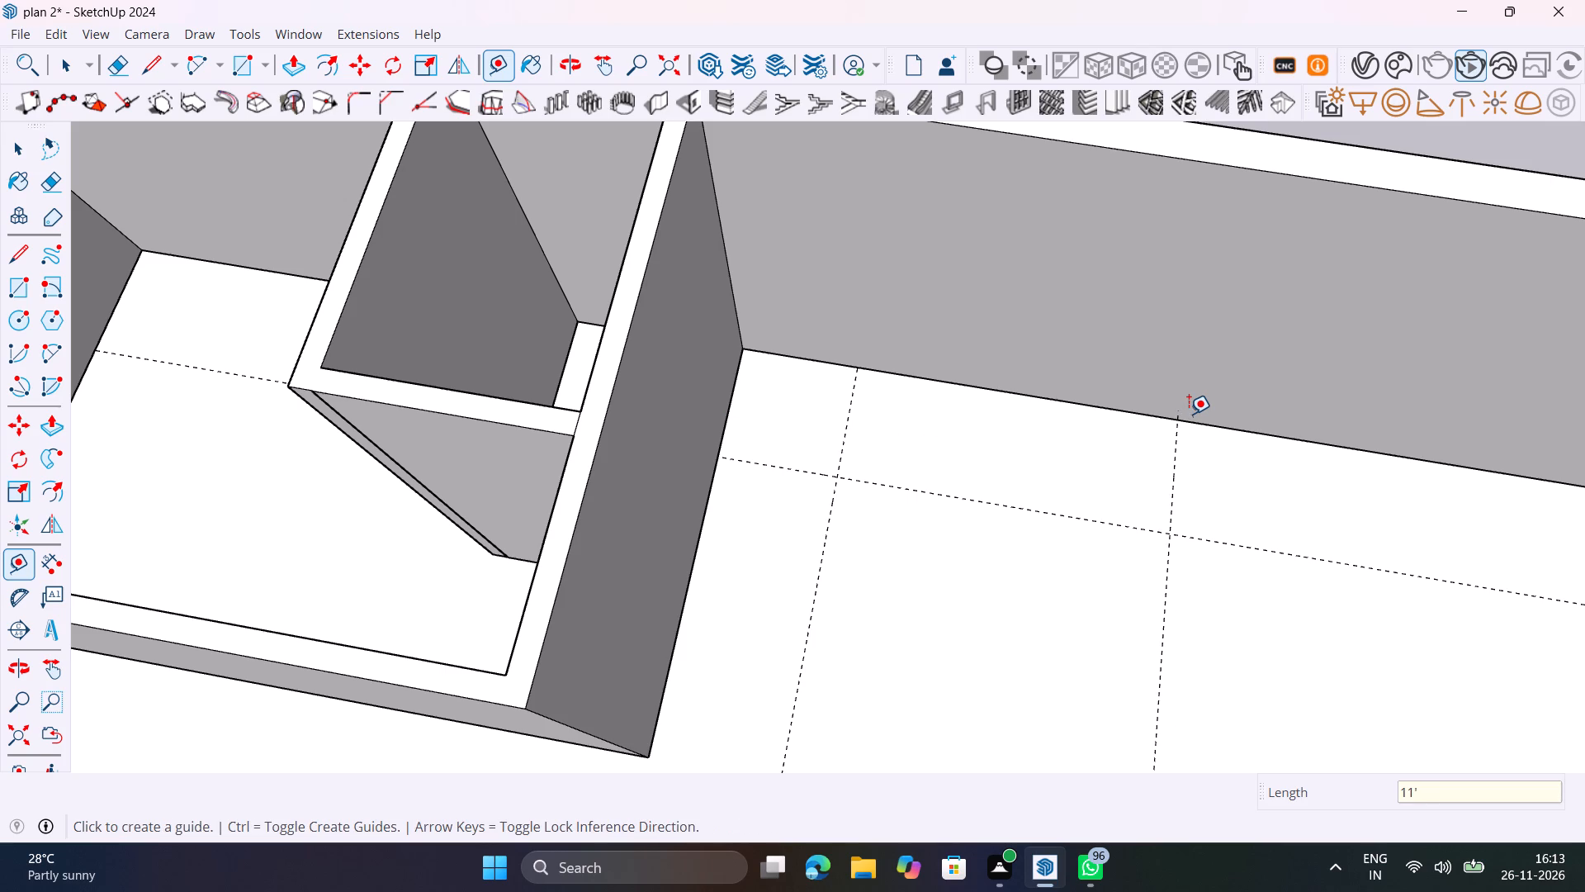
Examine the guide layout on the large room's floor, next to the partition and the long side wall.
middle_drag(1248, 501, 1119, 417)
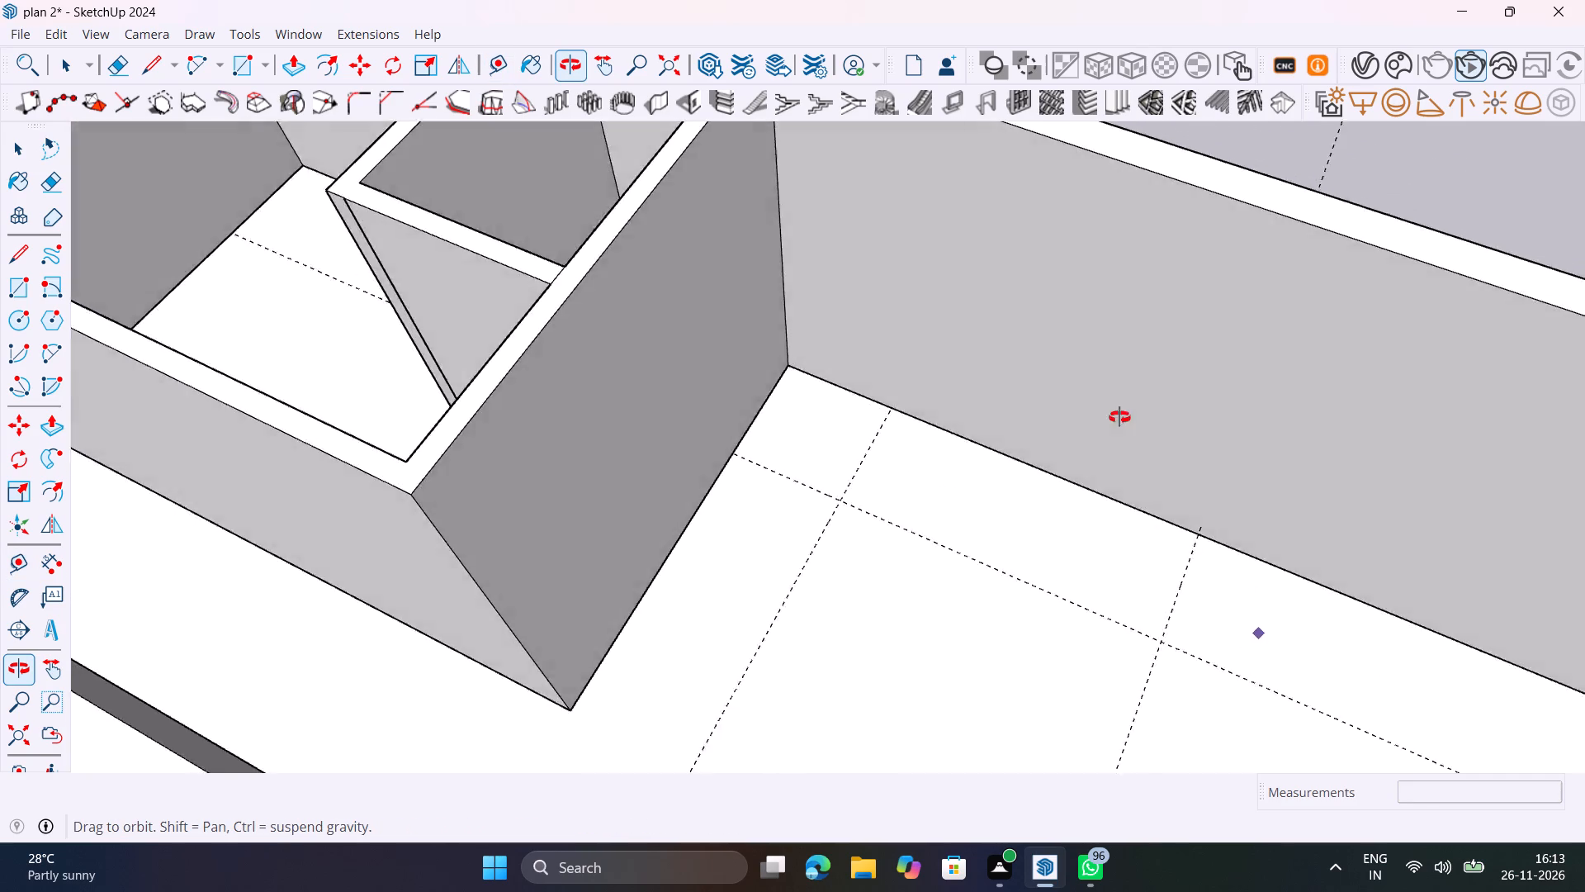
middle_drag(1119, 417, 1015, 596)
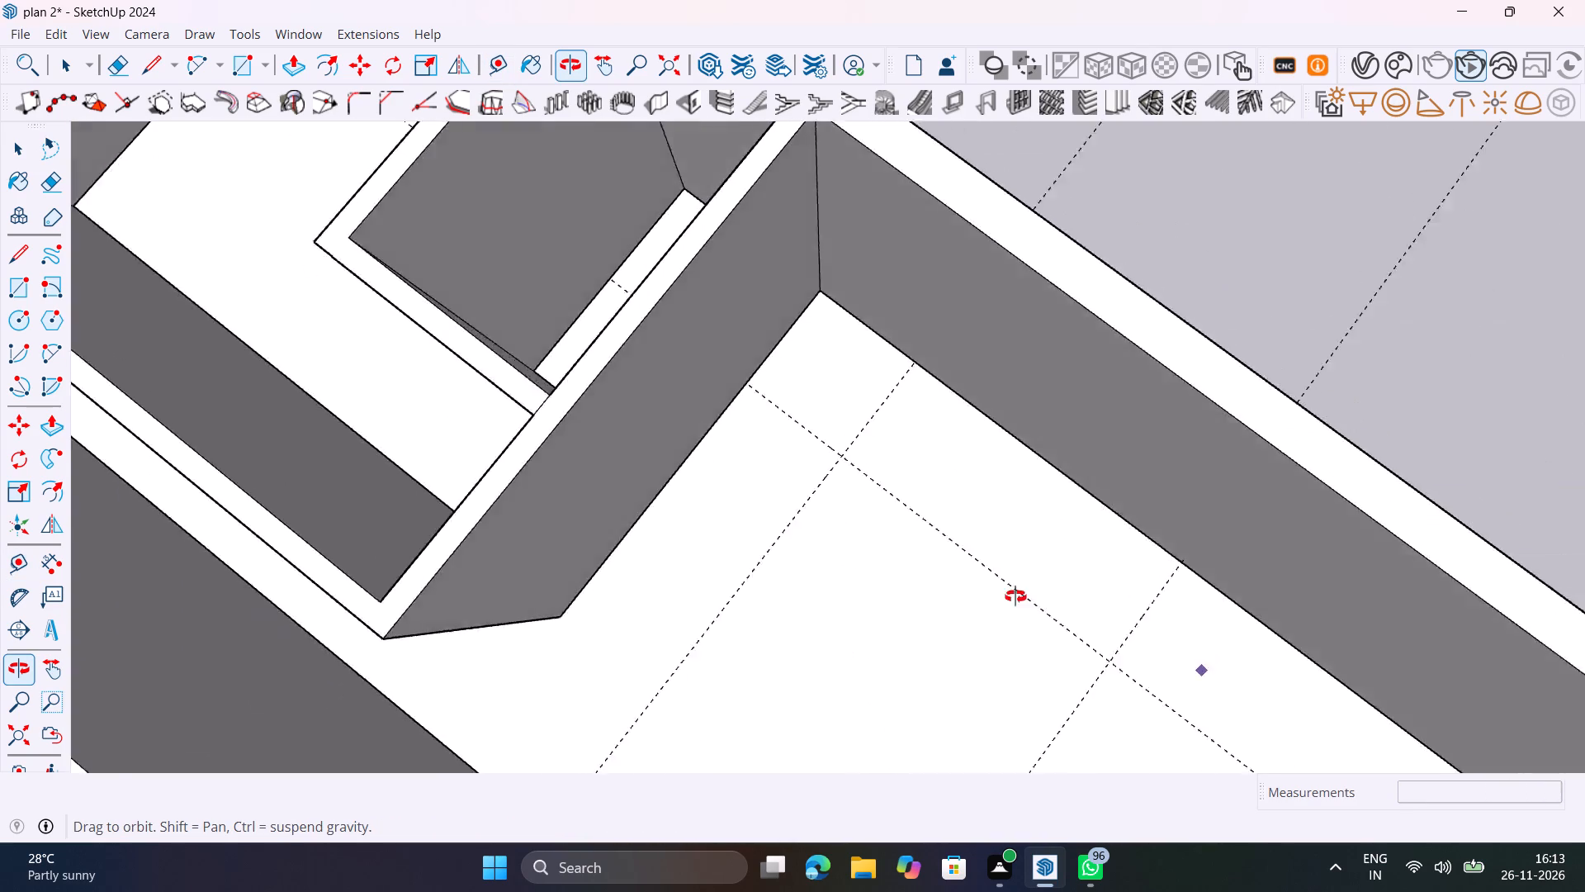
middle_drag(1015, 596, 1015, 551)
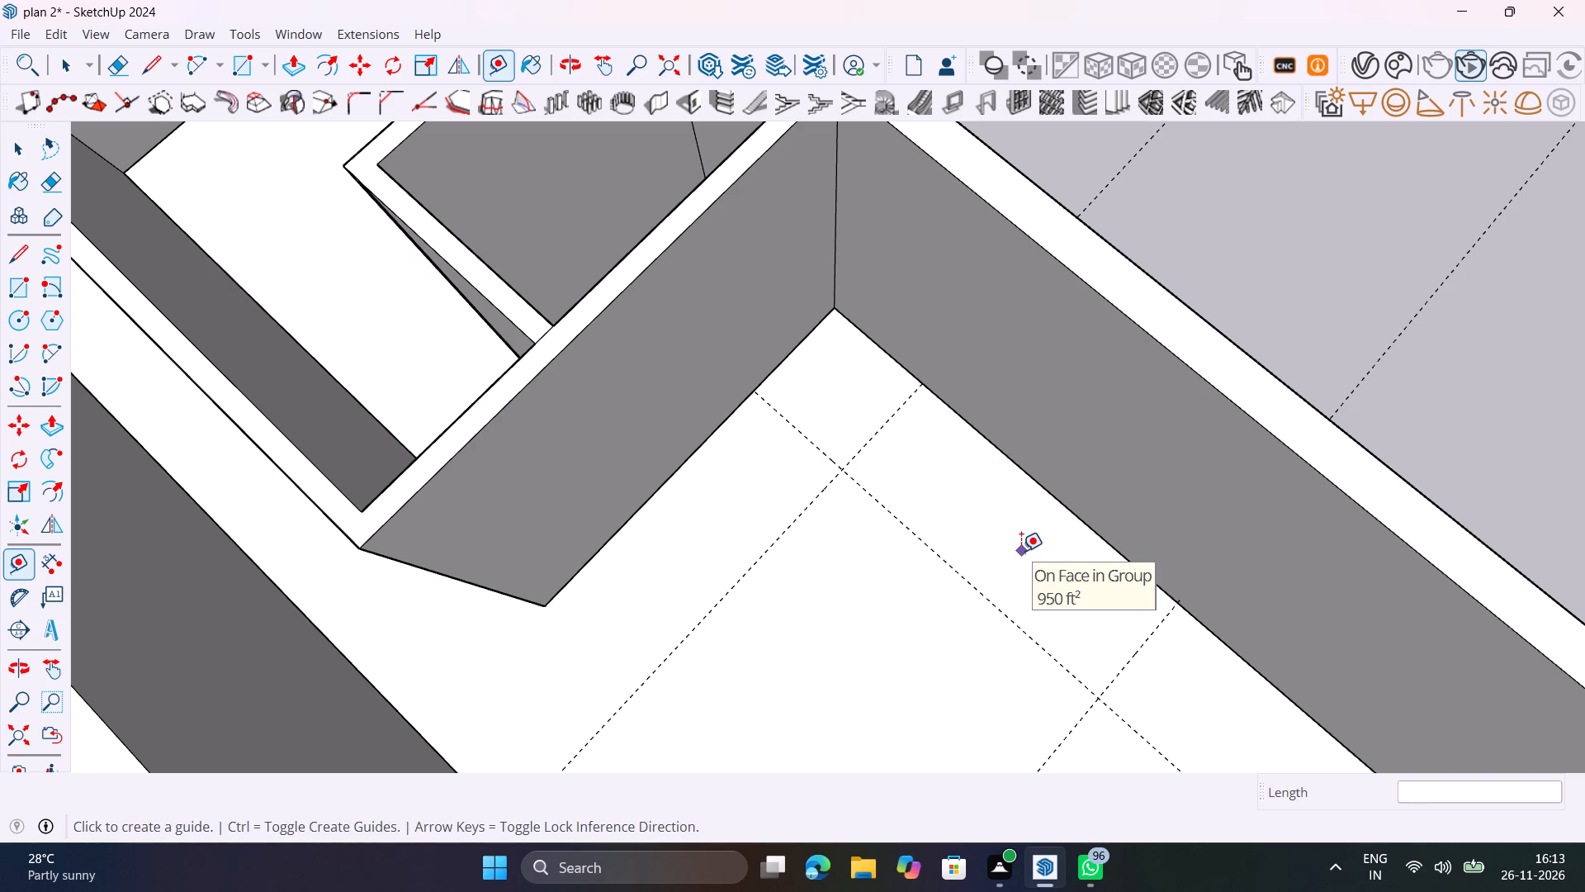
scroll(1021, 551, up, 5)
middle_drag(1014, 550, 917, 454)
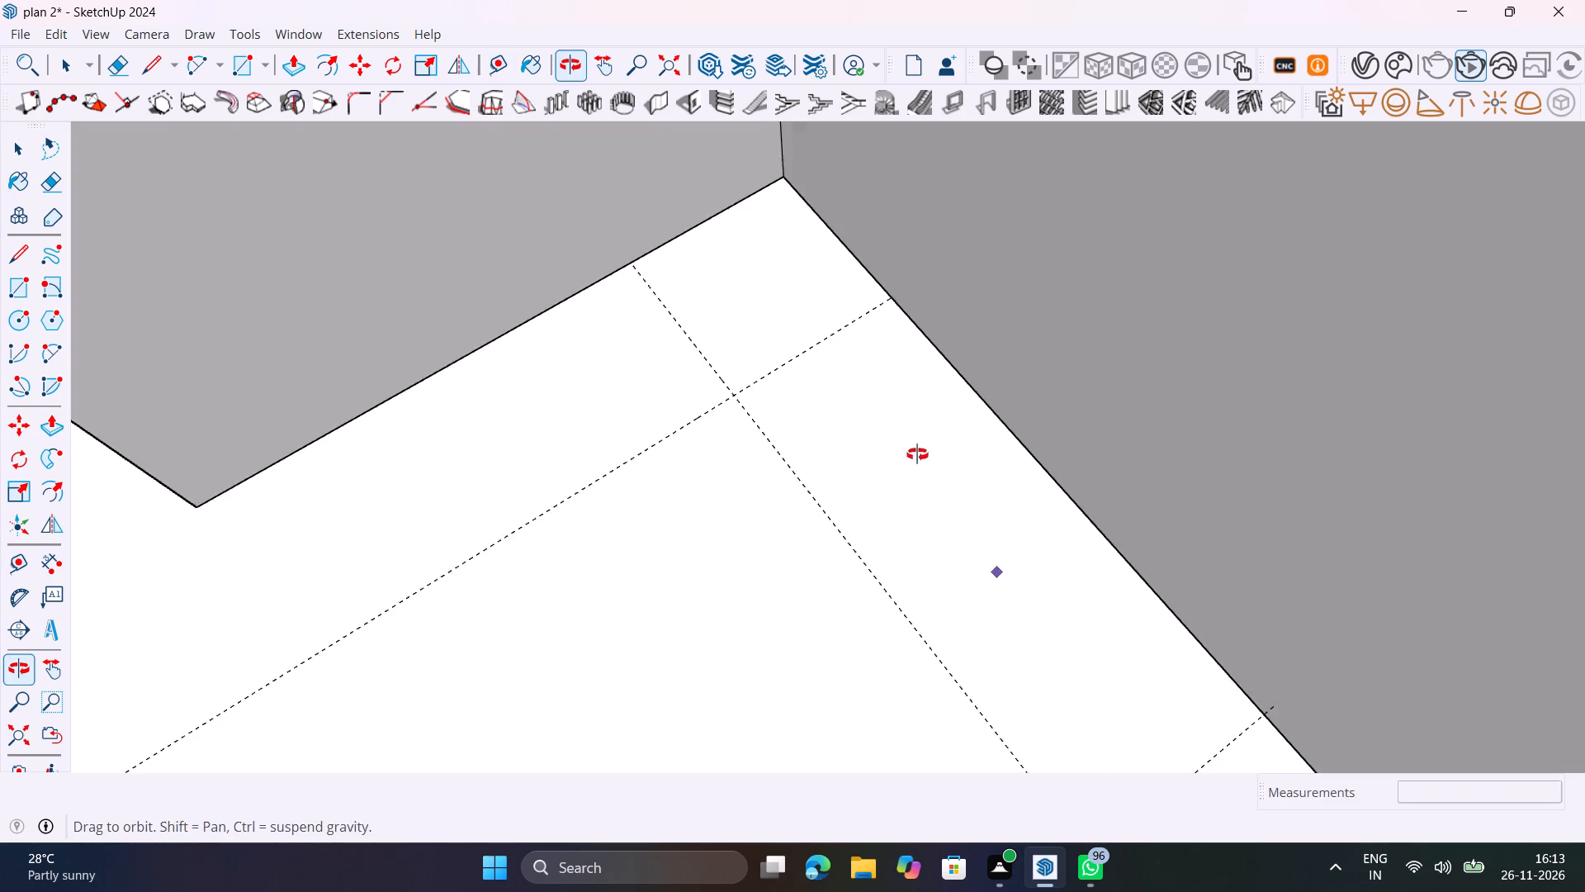
middle_drag(917, 454, 906, 433)
scroll(907, 433, up, 1)
scroll(907, 433, down, 12)
shift+middle_drag(998, 549, 946, 558)
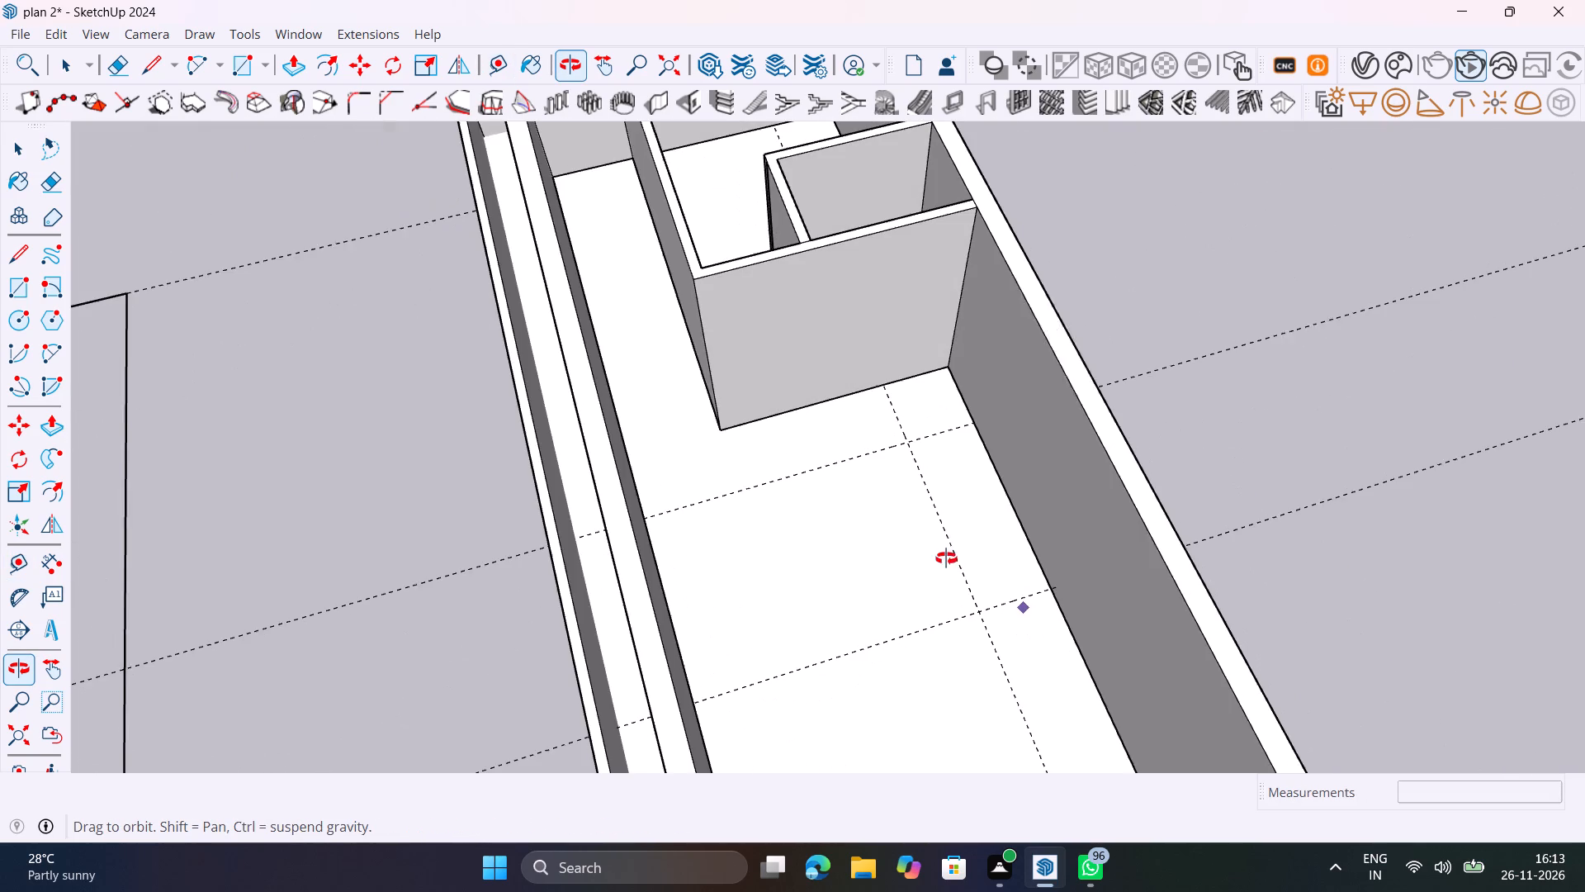
shift+middle_drag(946, 558, 946, 559)
scroll(901, 427, up, 5)
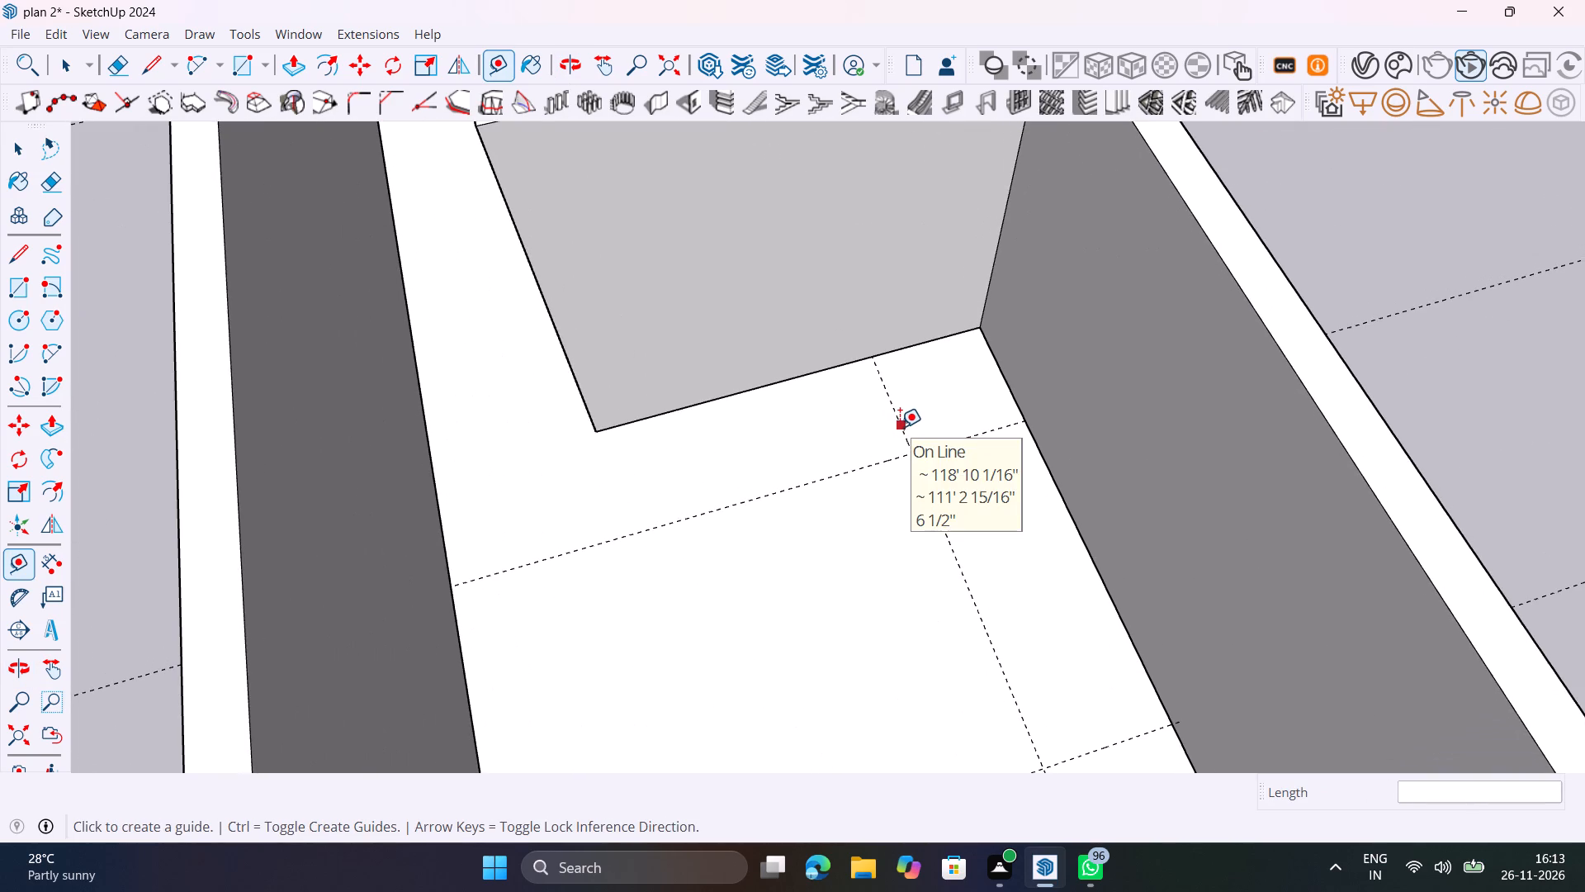
scroll(900, 427, down, 4)
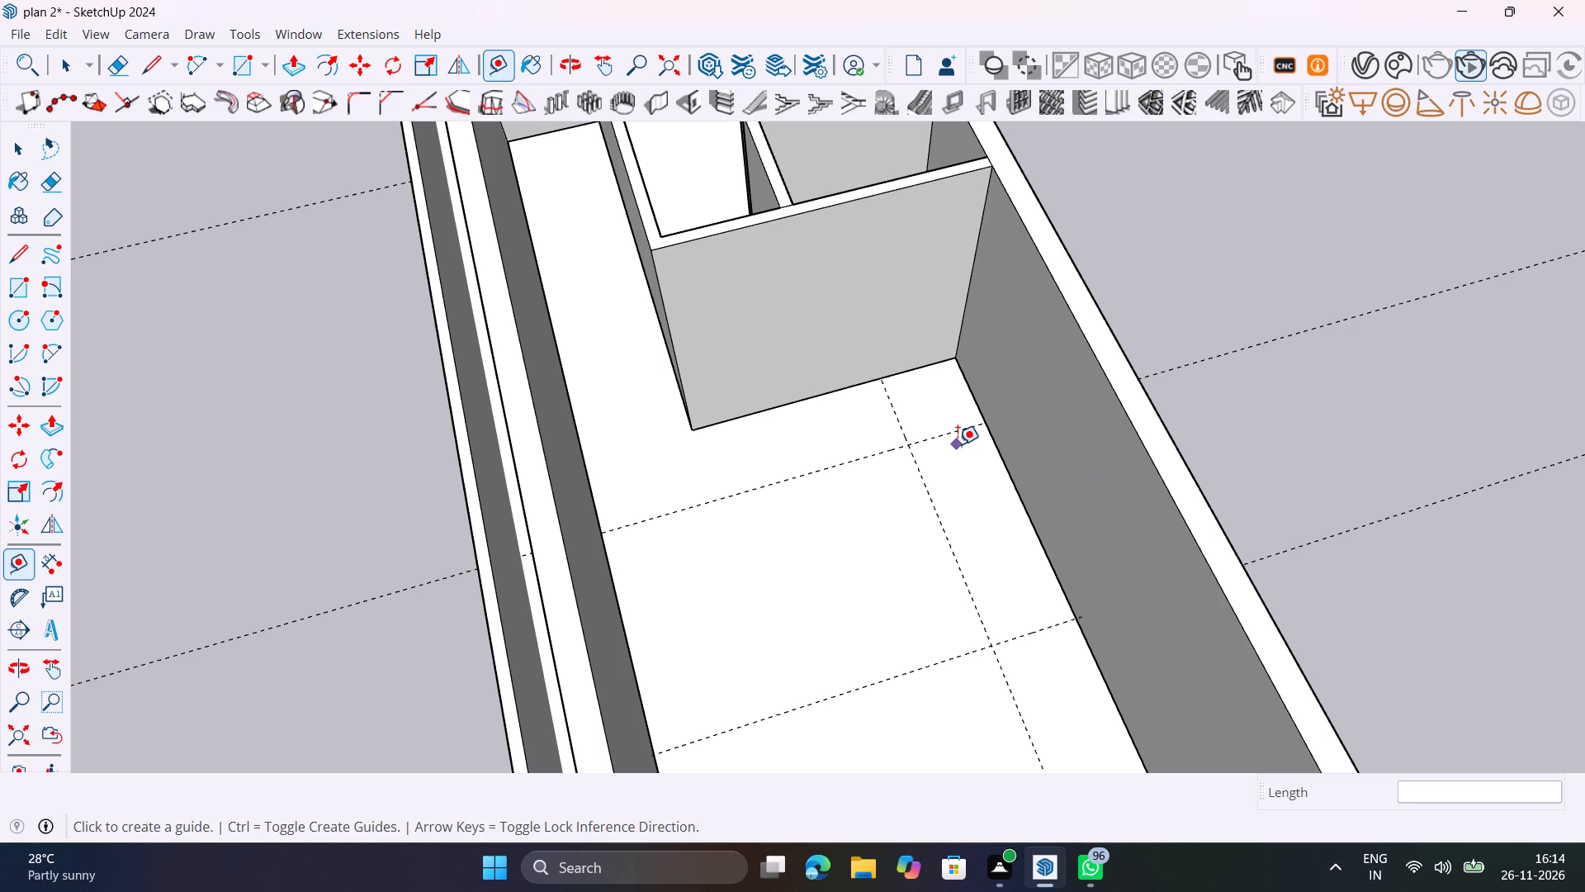
Place three more guides at 1' spacing from the long wall's 3' guide, stepping towards the room's interior.
middle_drag(803, 353, 749, 514)
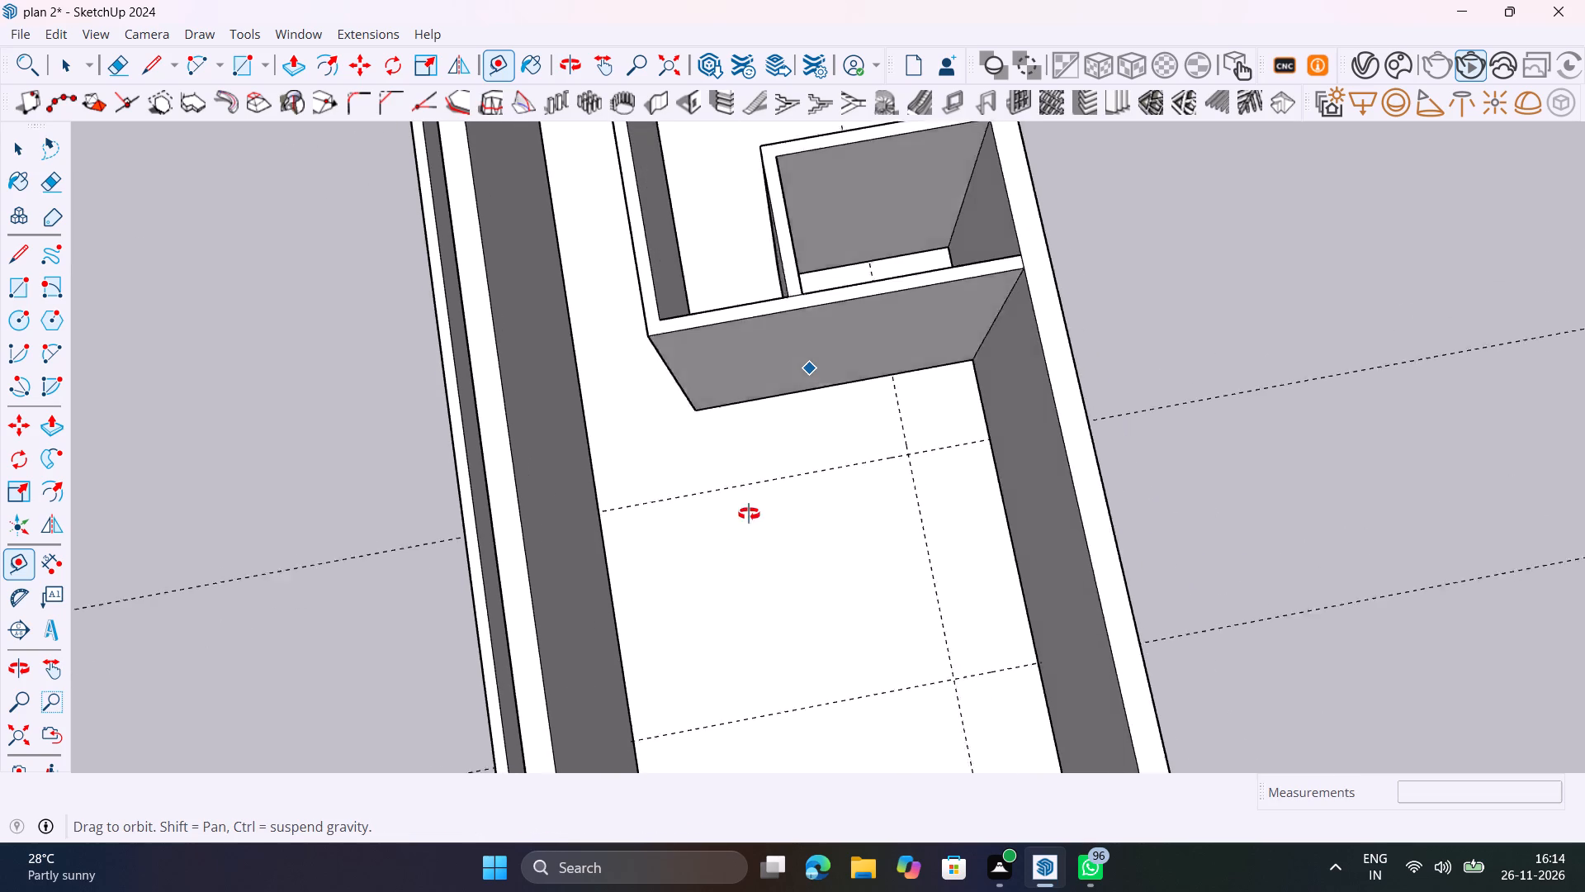
middle_drag(749, 514, 651, 851)
middle_drag(797, 450, 792, 543)
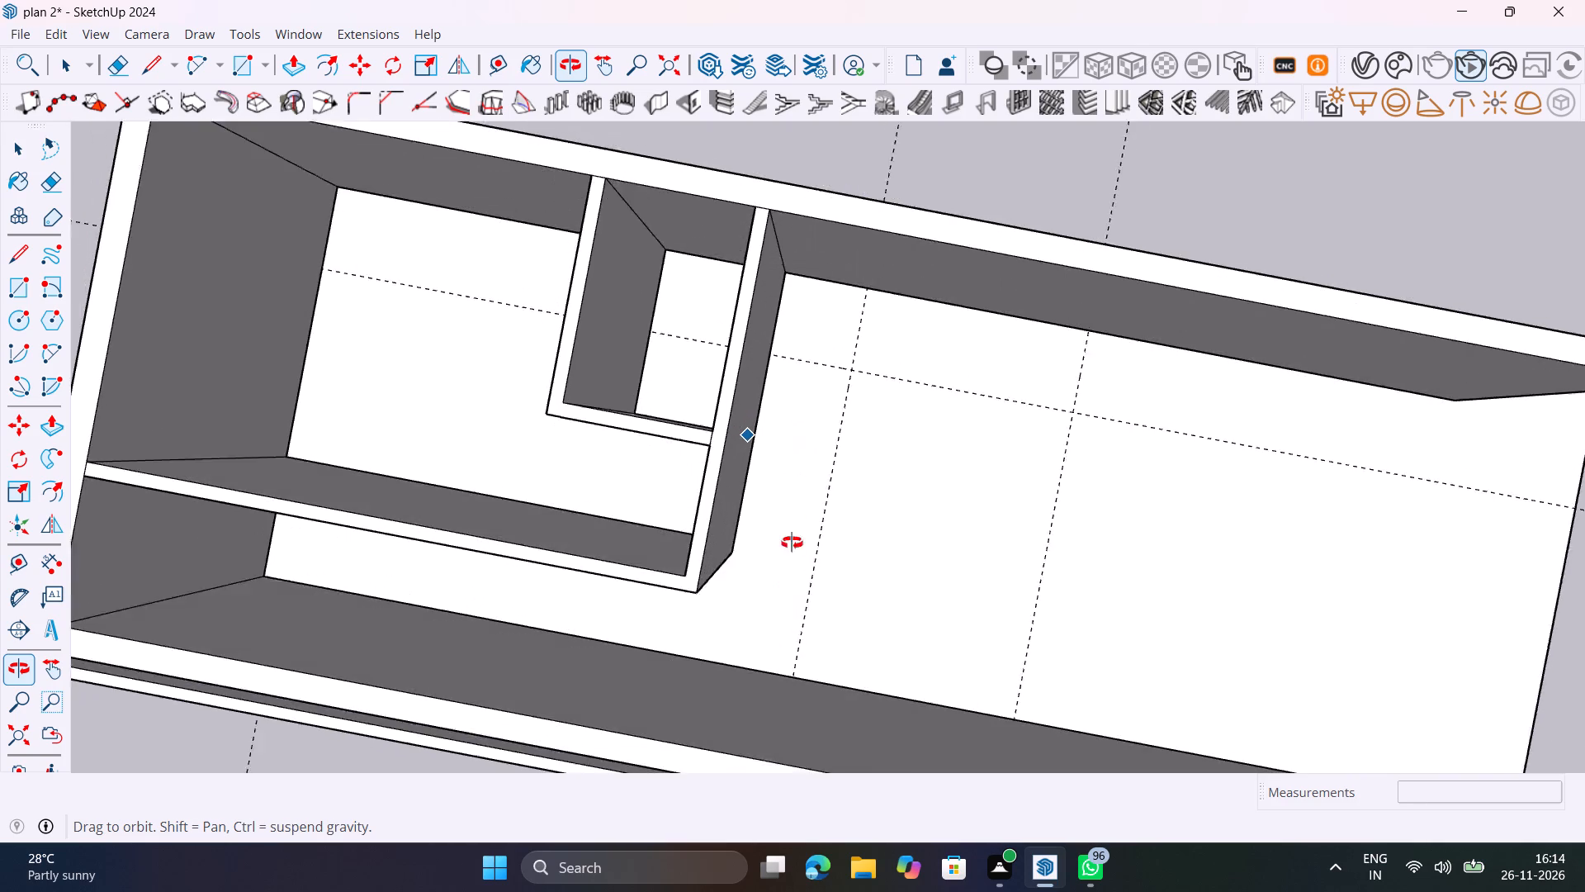
middle_drag(792, 543, 720, 553)
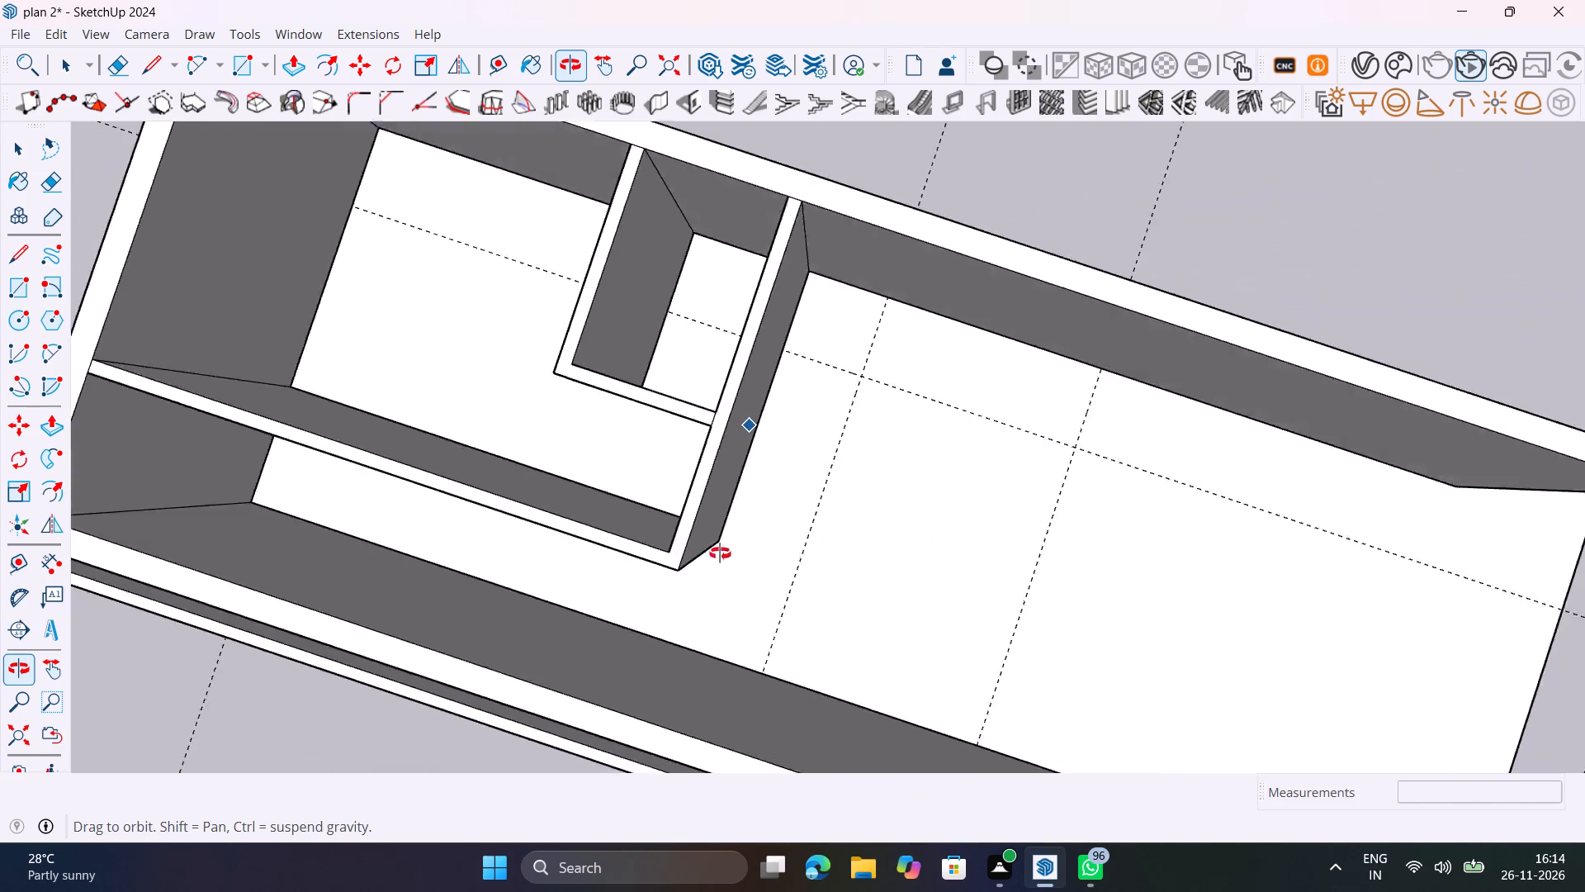
middle_drag(720, 553, 554, 559)
scroll(886, 374, up, 5)
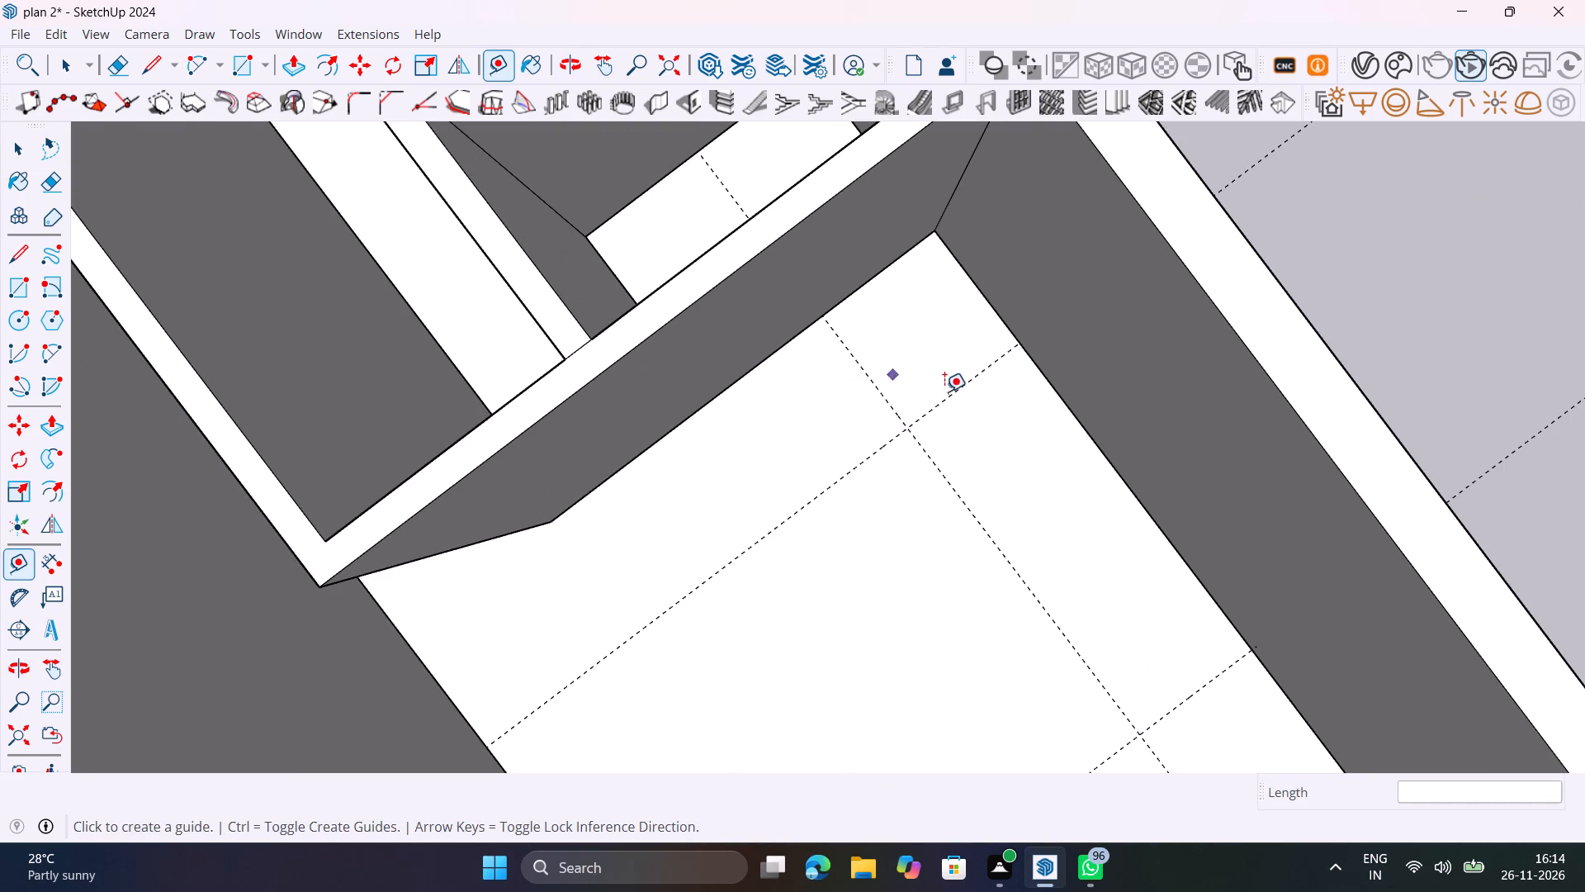
click(878, 390)
text(1')
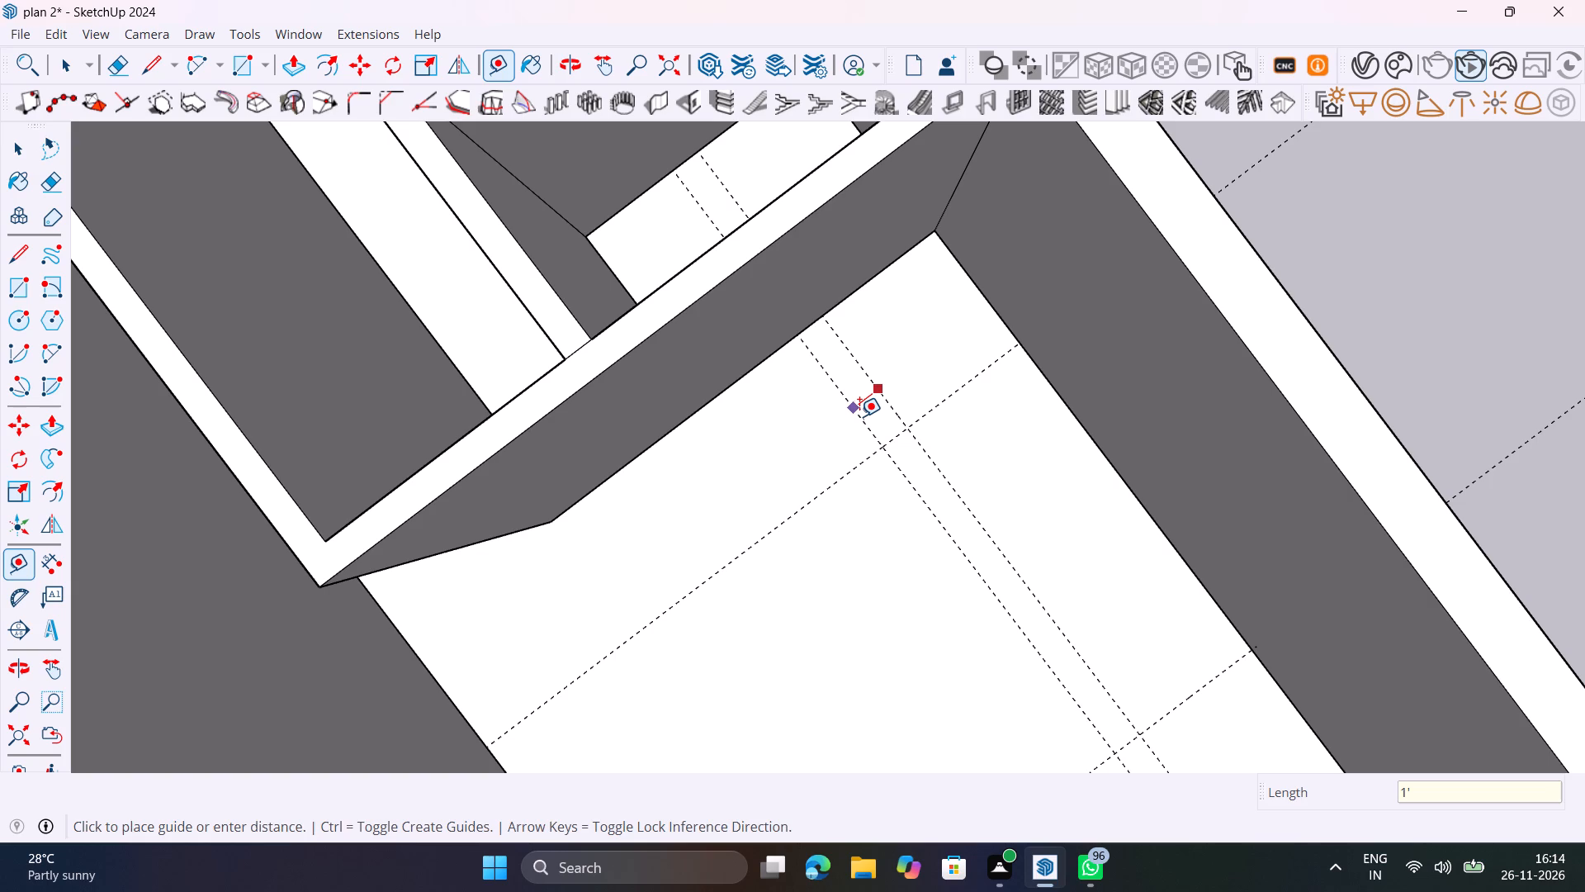
key(Return)
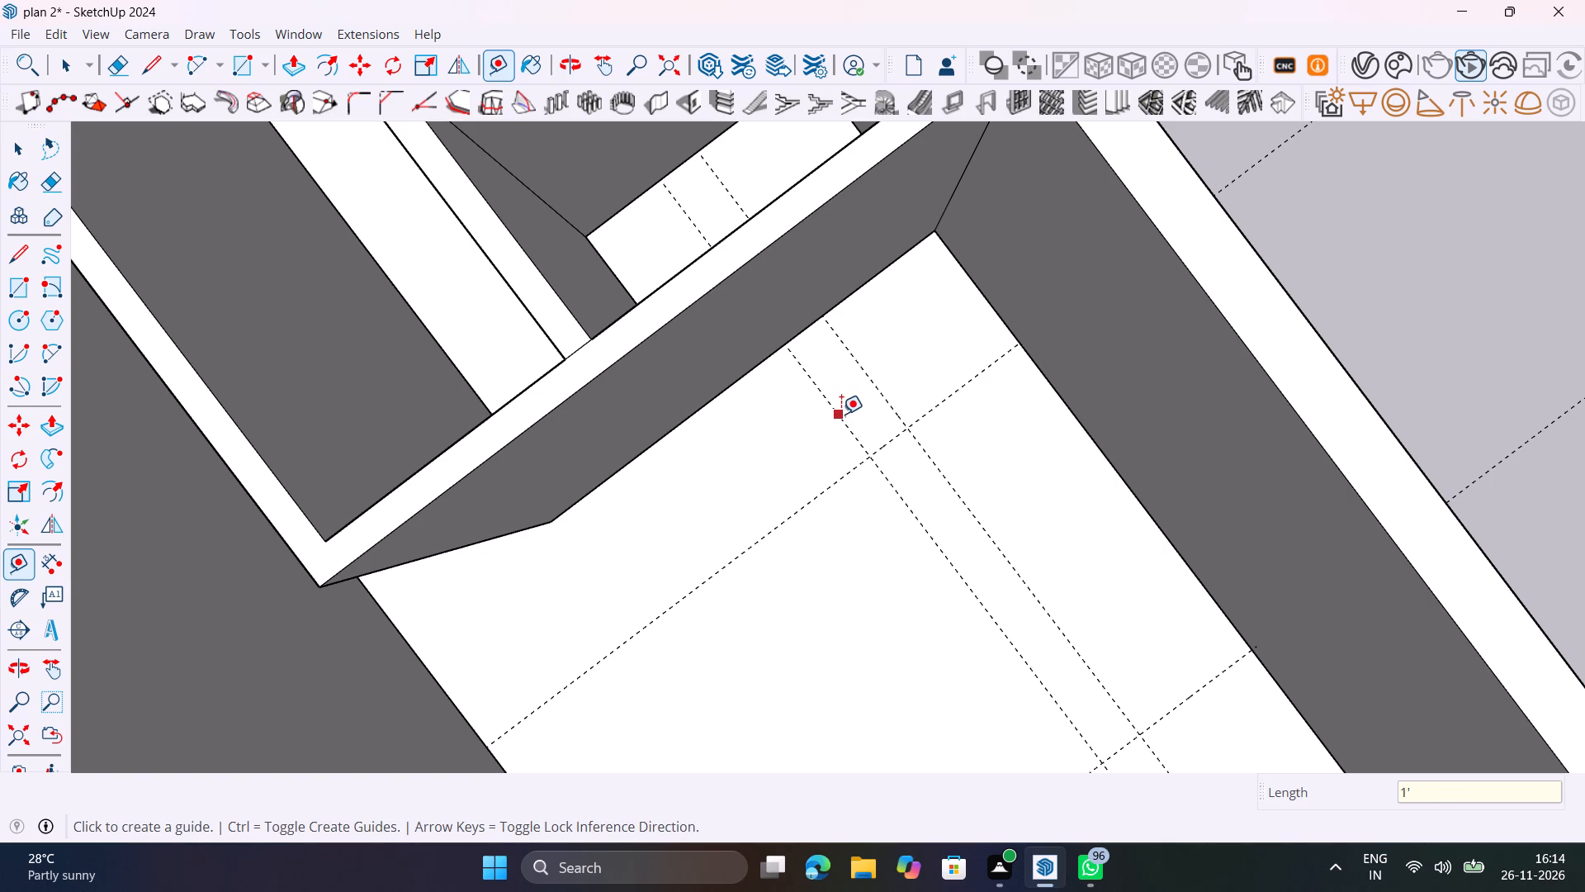
click(840, 414)
text(1')
key(Return)
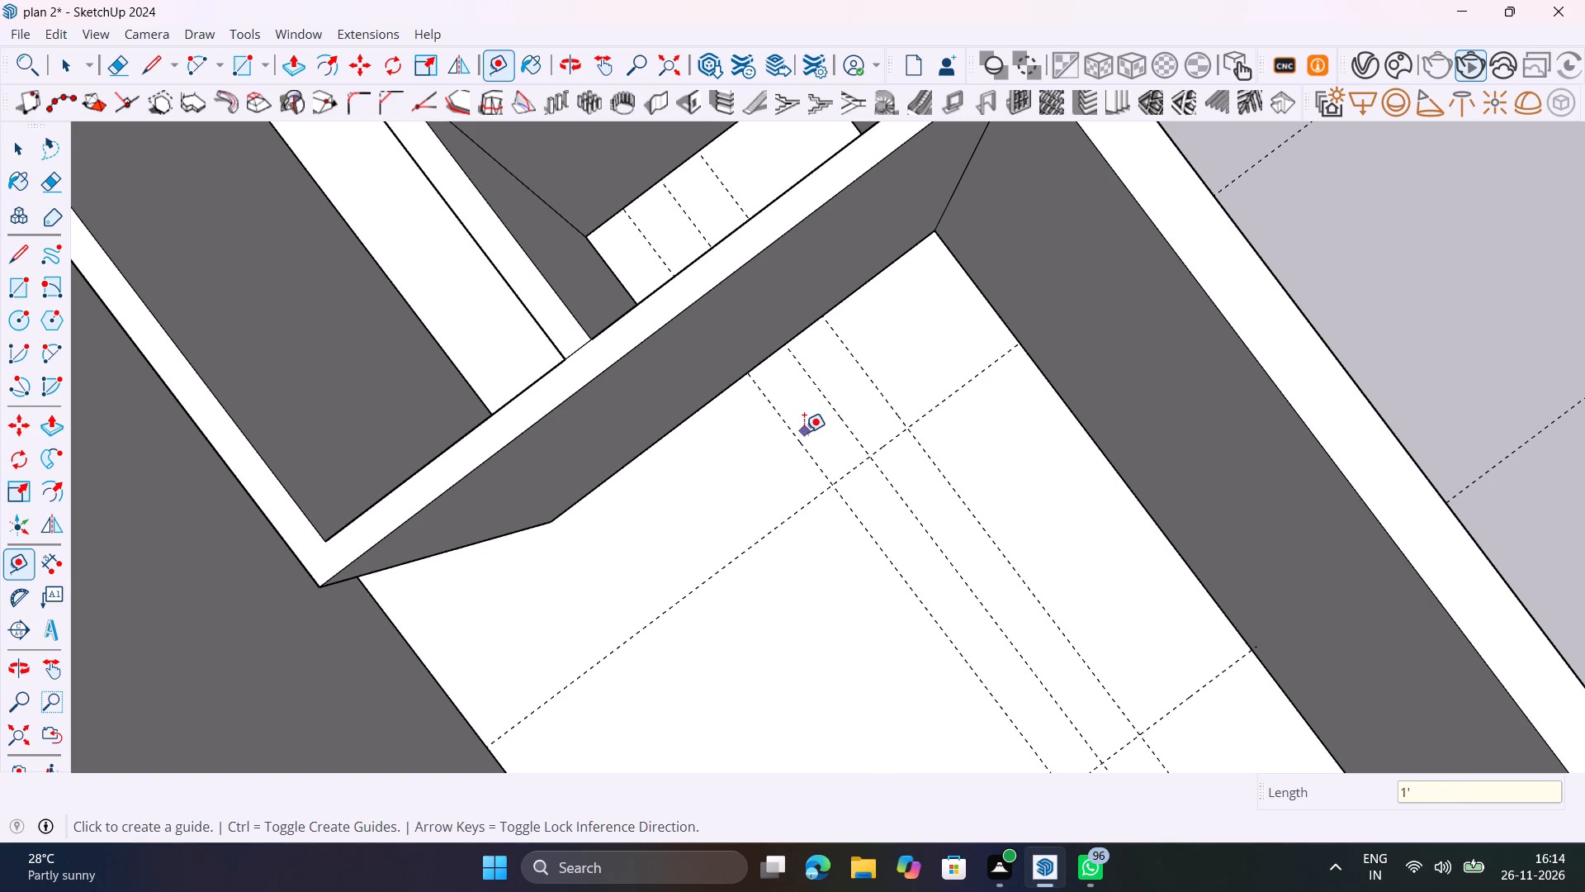
click(797, 444)
text(1')
key(Return)
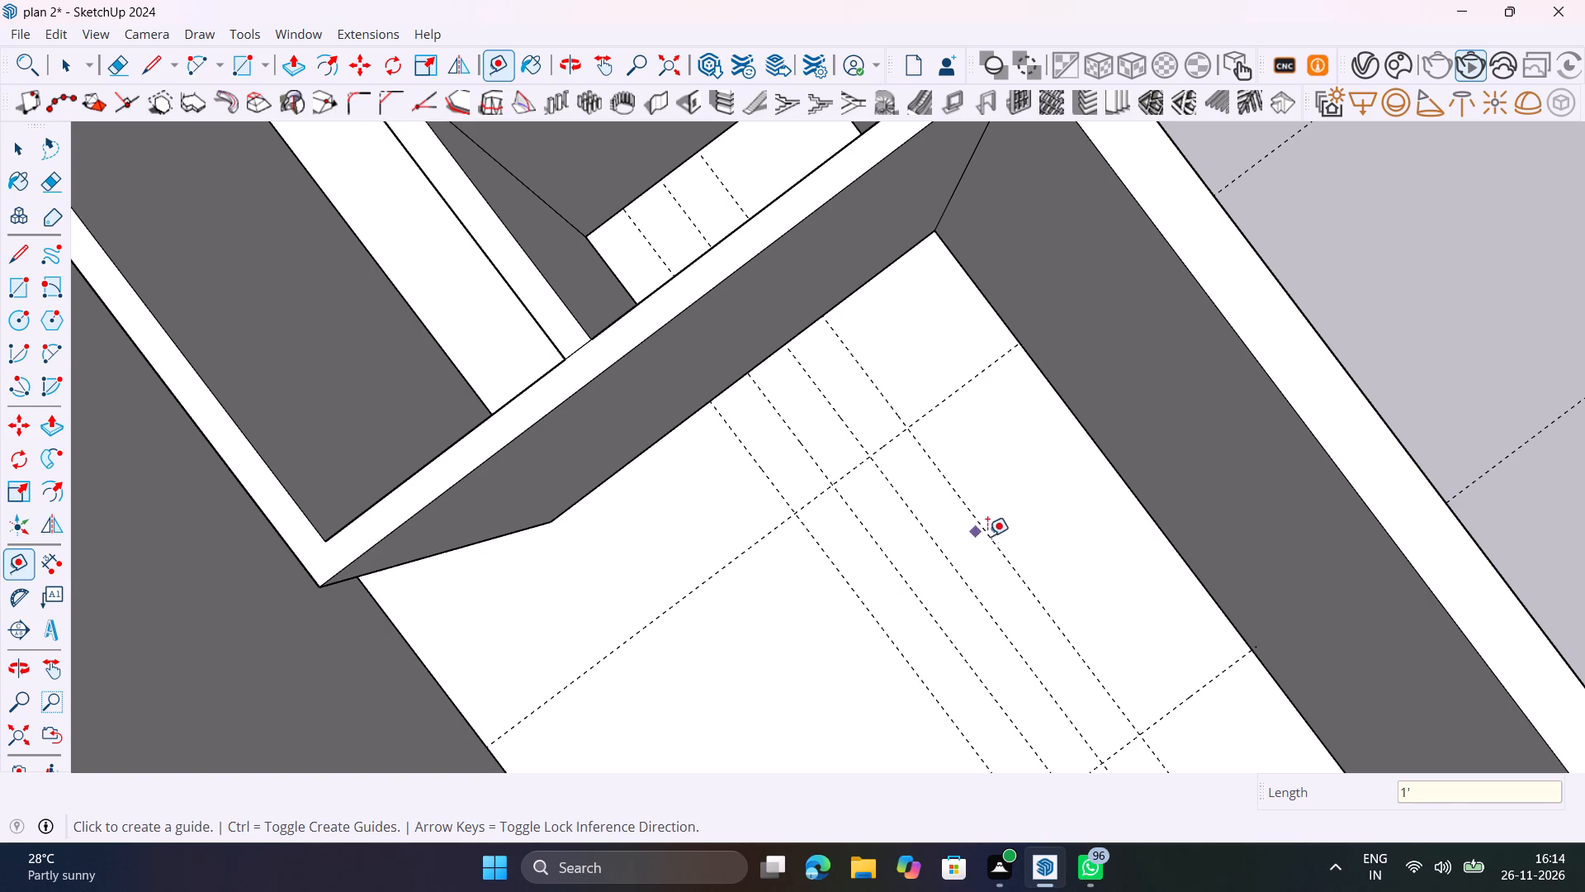
Place three more guides at 1' spacing from the partition's 3' guide, stepping away from the partition across the large room's floor.
middle_drag(995, 539, 1434, 485)
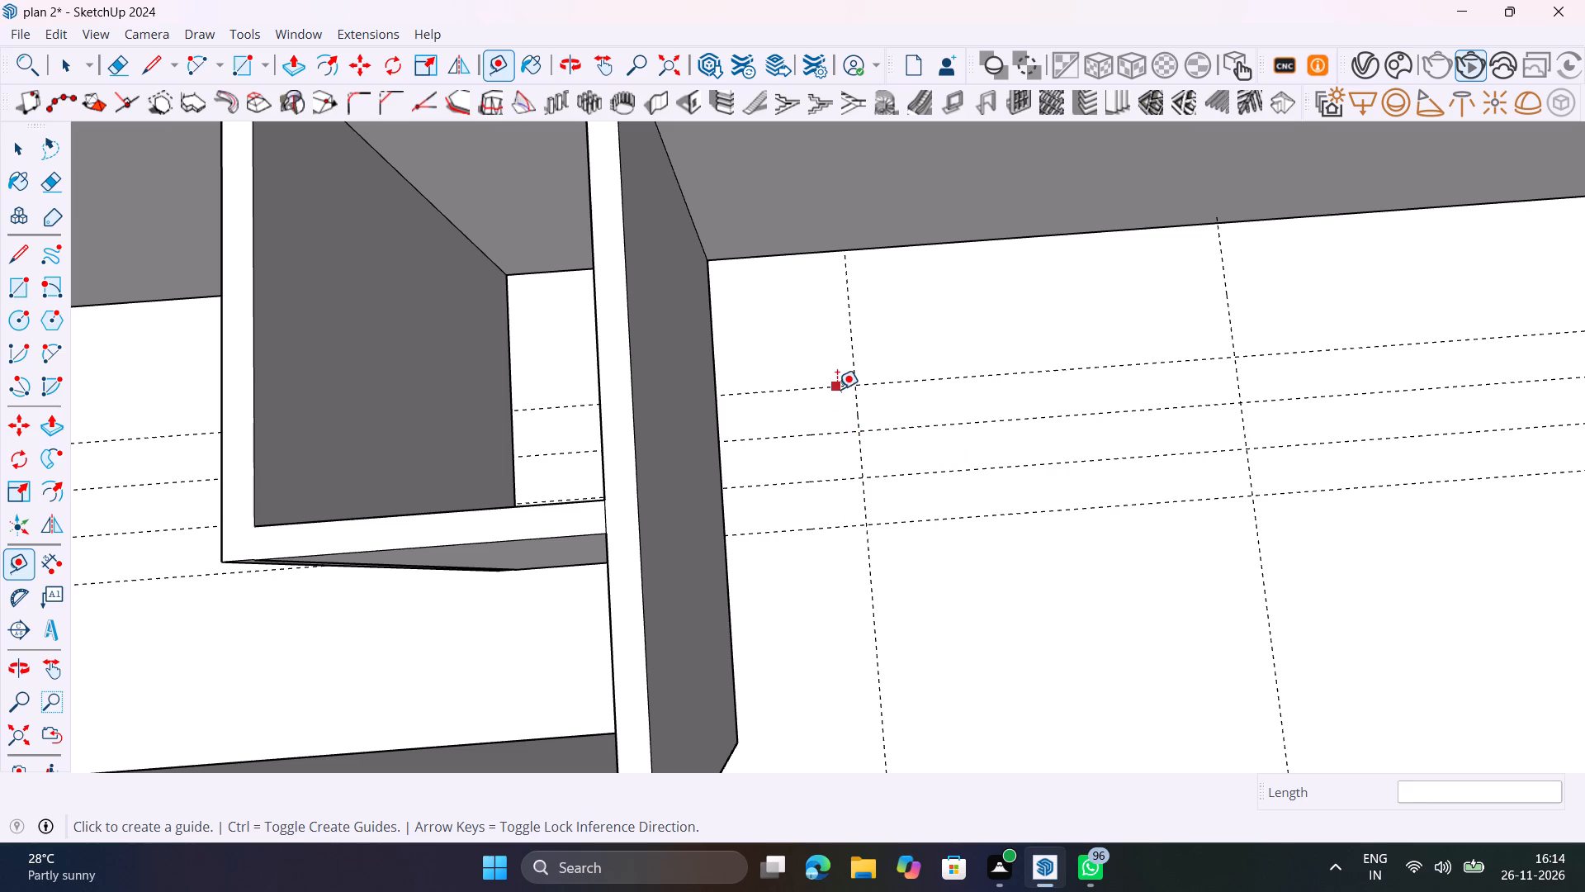
click(850, 327)
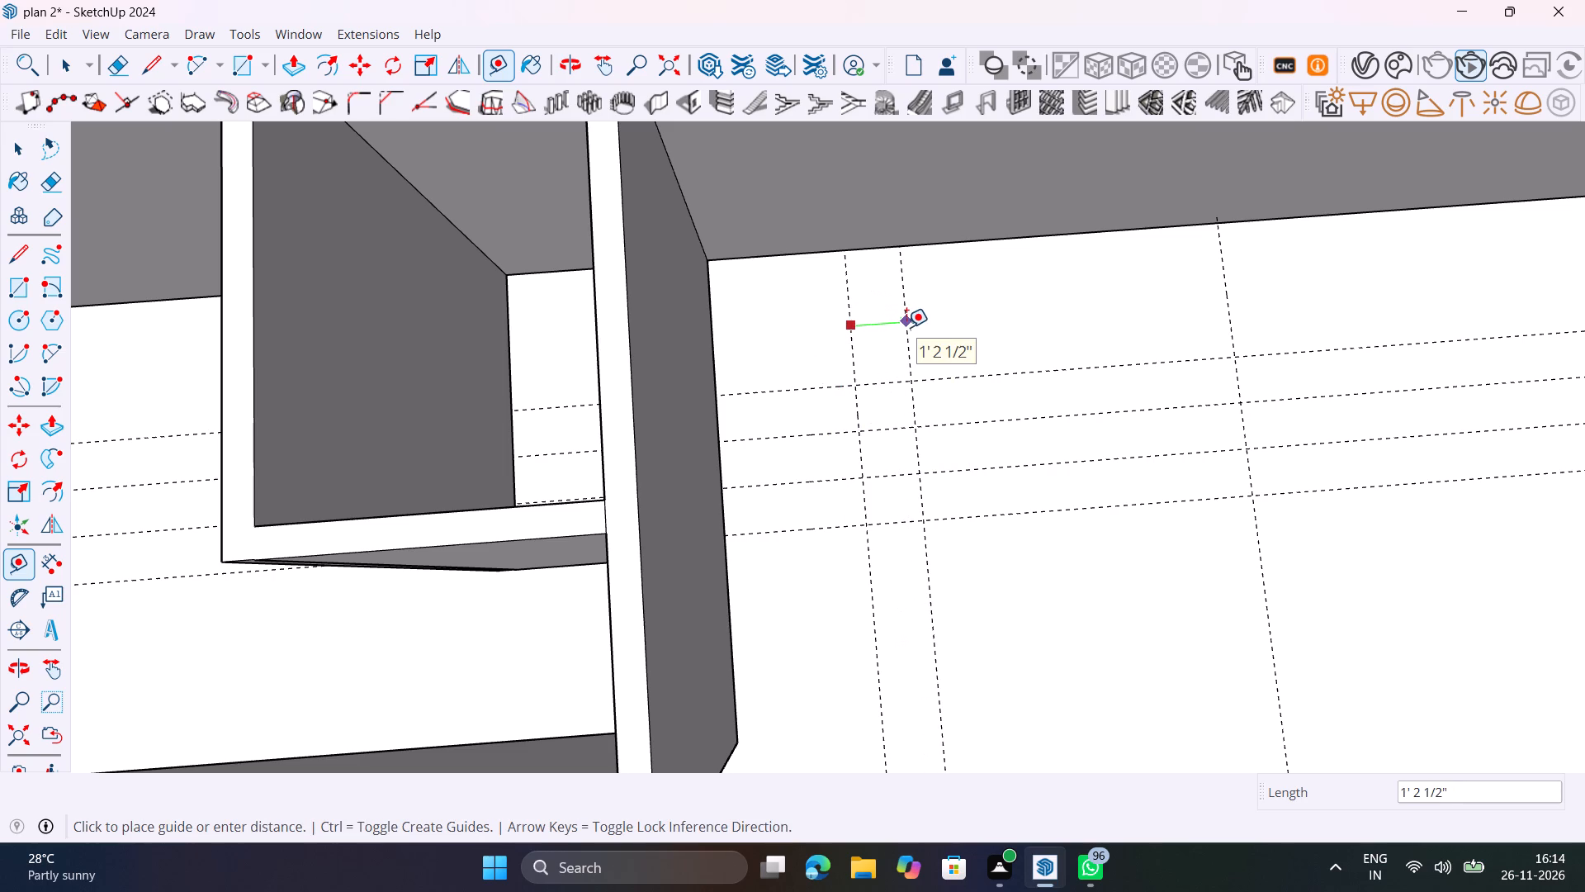
text(1')
key(Return)
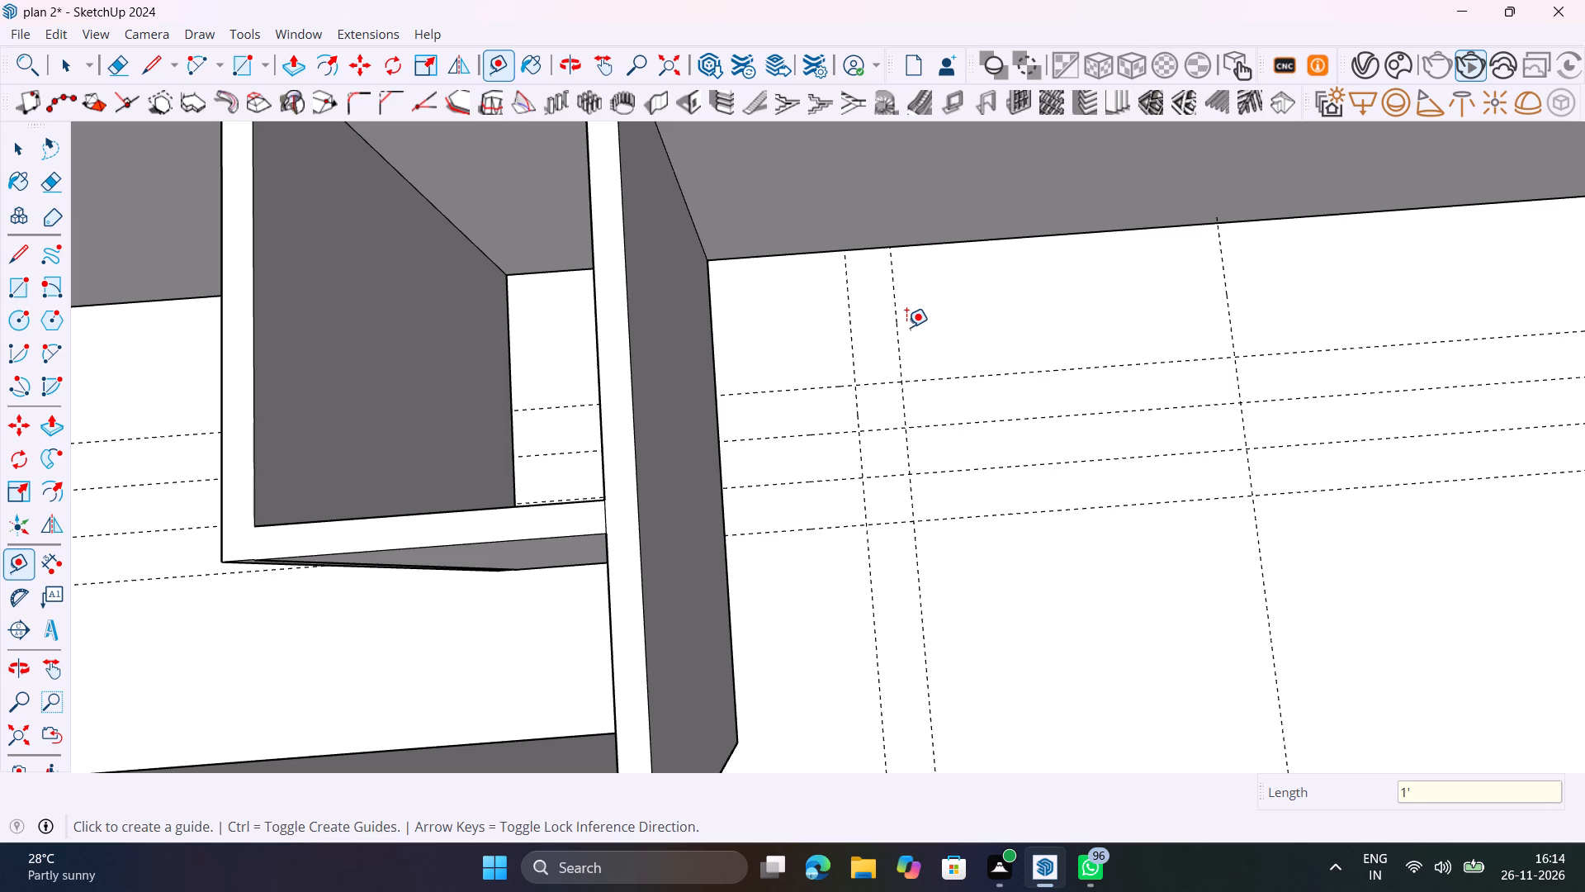
click(897, 324)
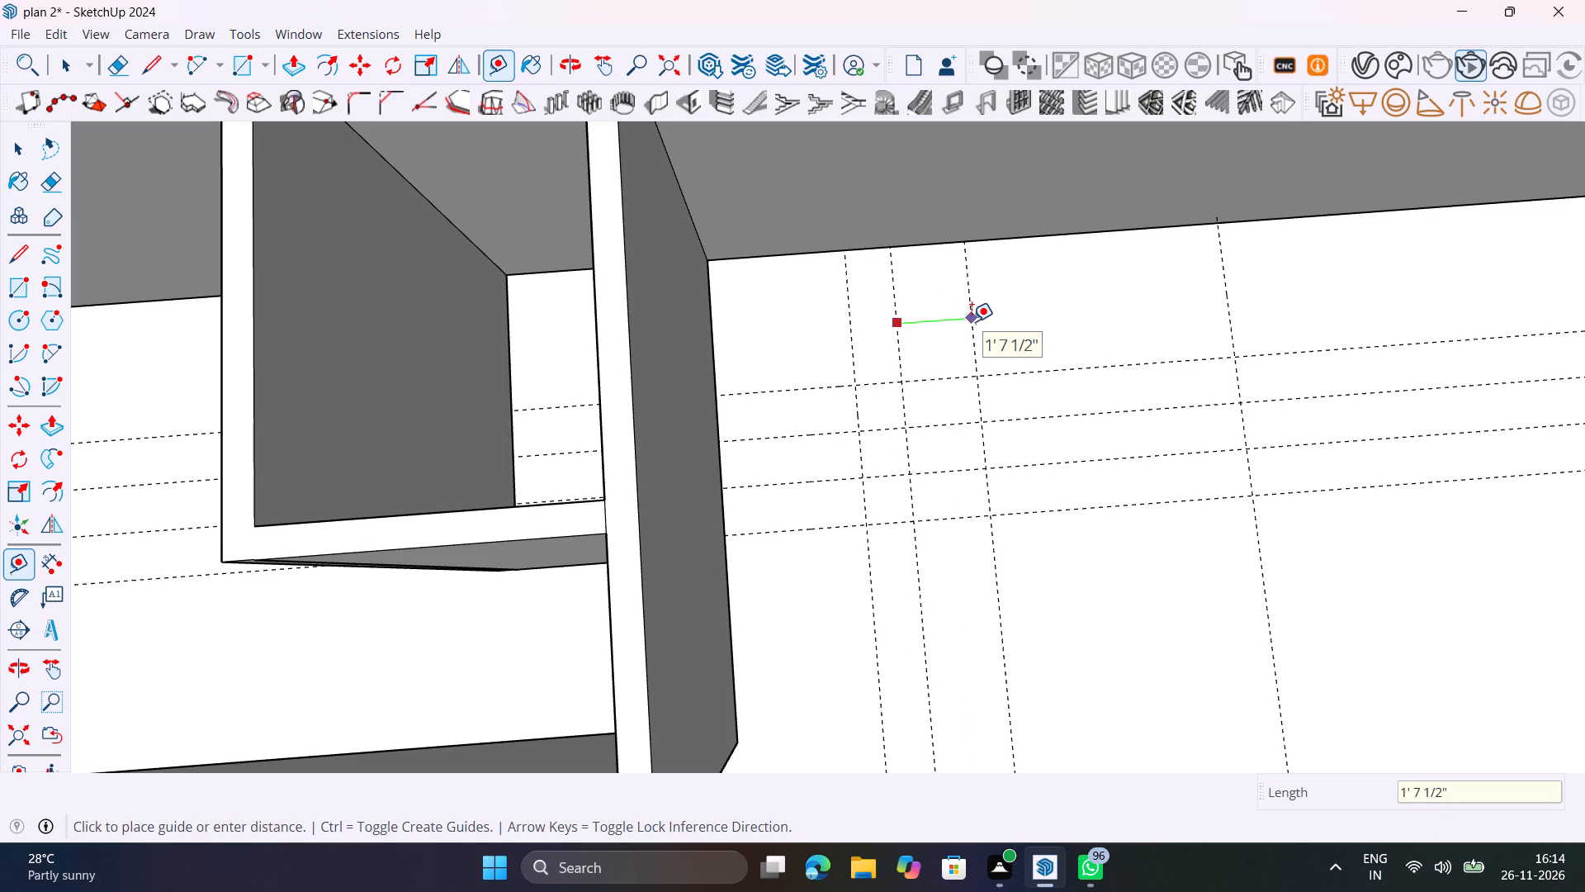
text(1')
key(Return)
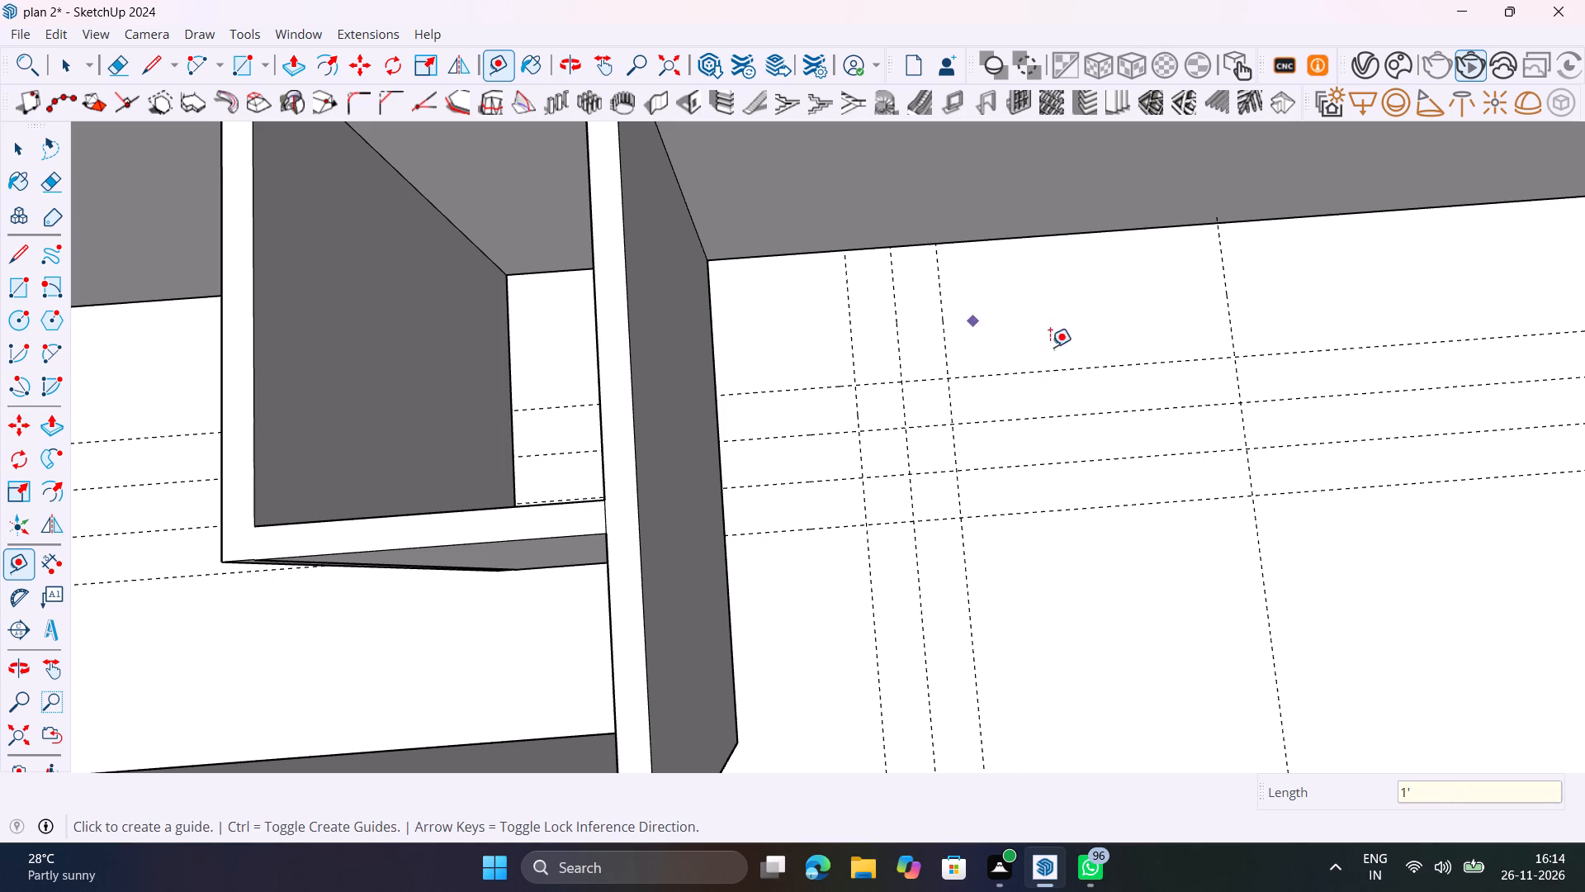
click(949, 322)
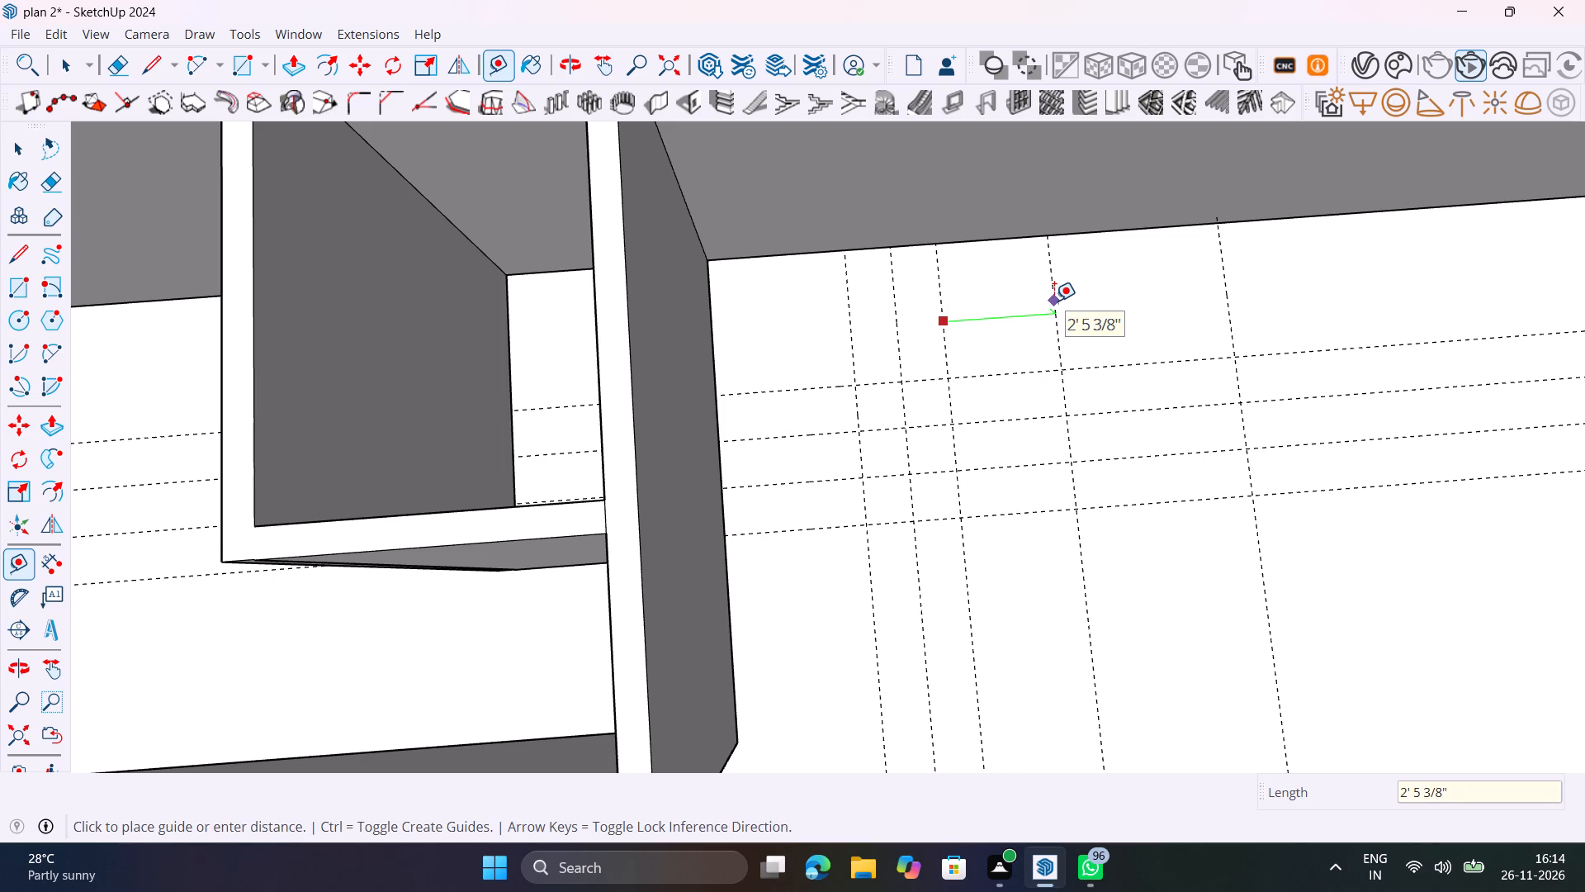
key(apostrophe)
key(BackSpace)
text(1')
key(Return)
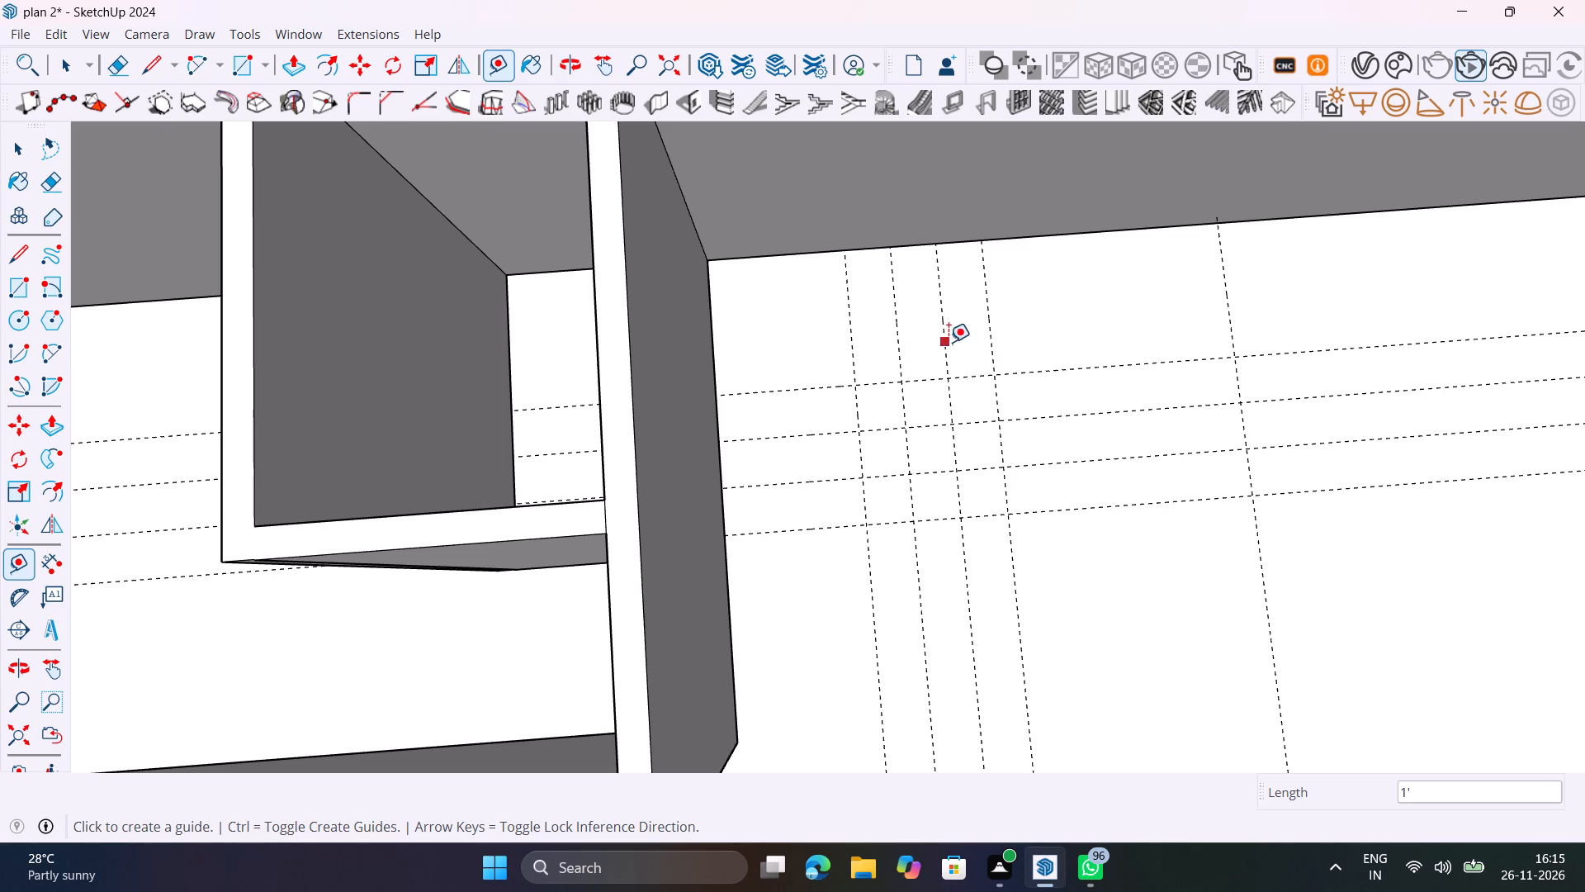
Add two further guides at 1' spacing beyond the last guide parallel to the partition, stepping farther into the room.
click(994, 339)
text(1')
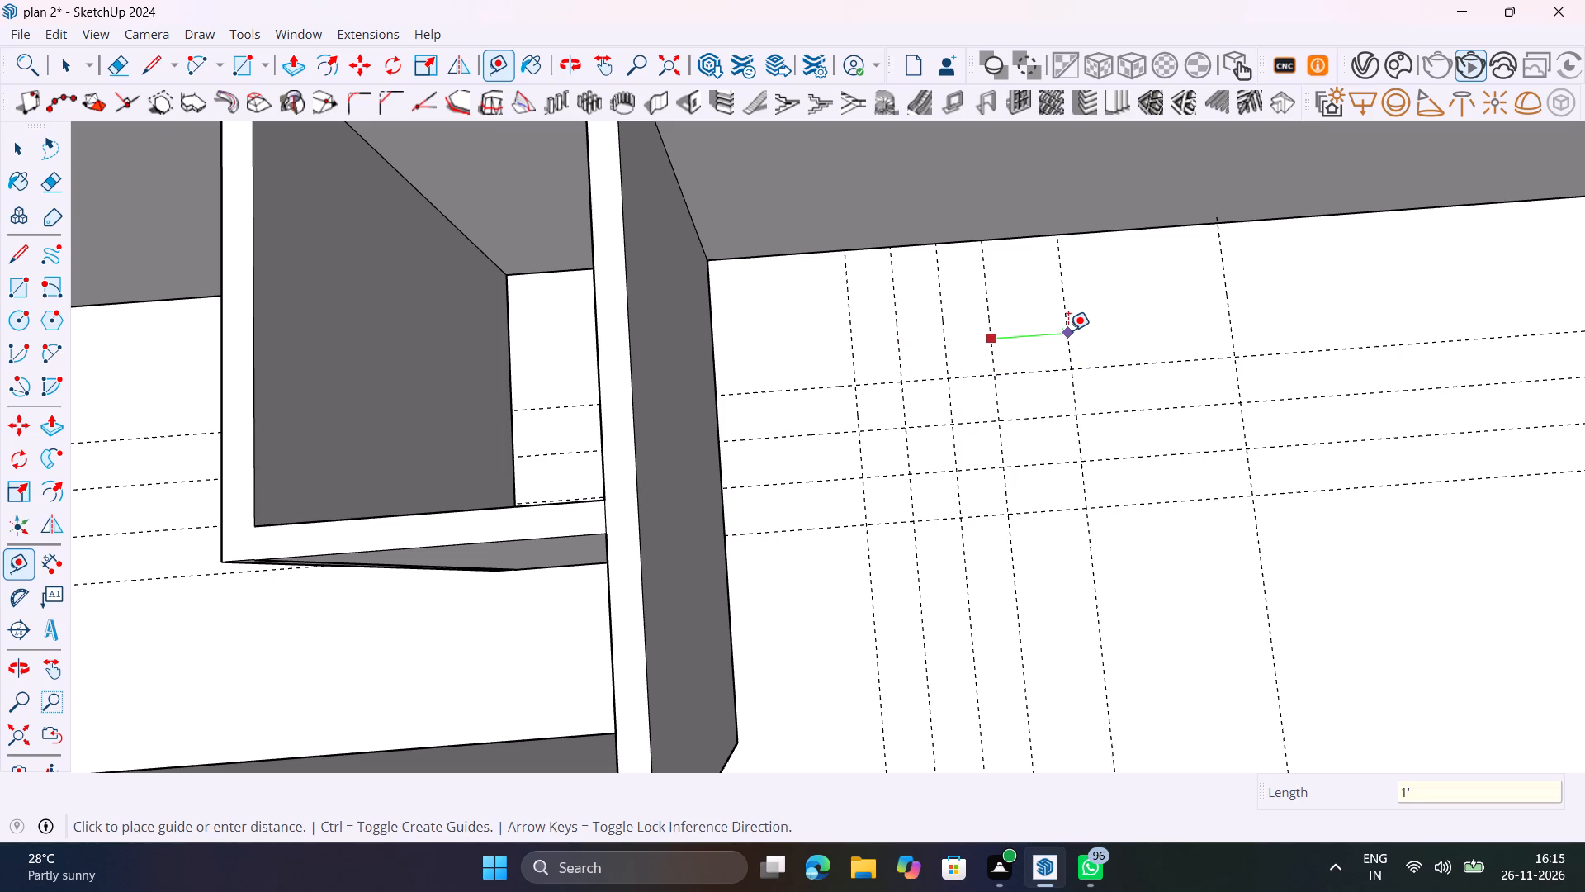
key(Return)
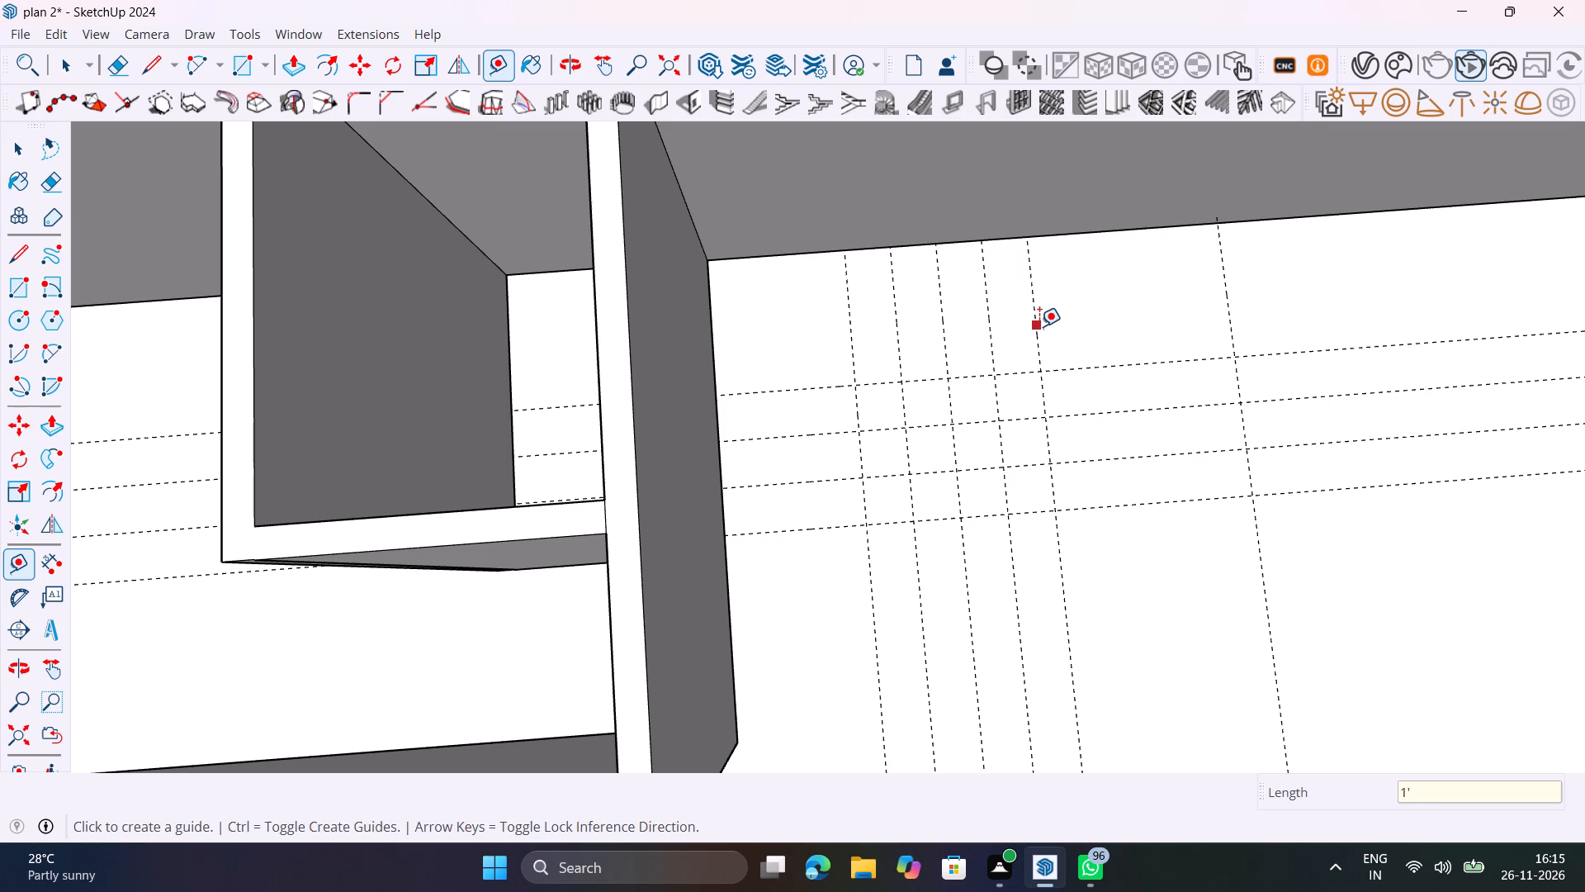
click(1039, 326)
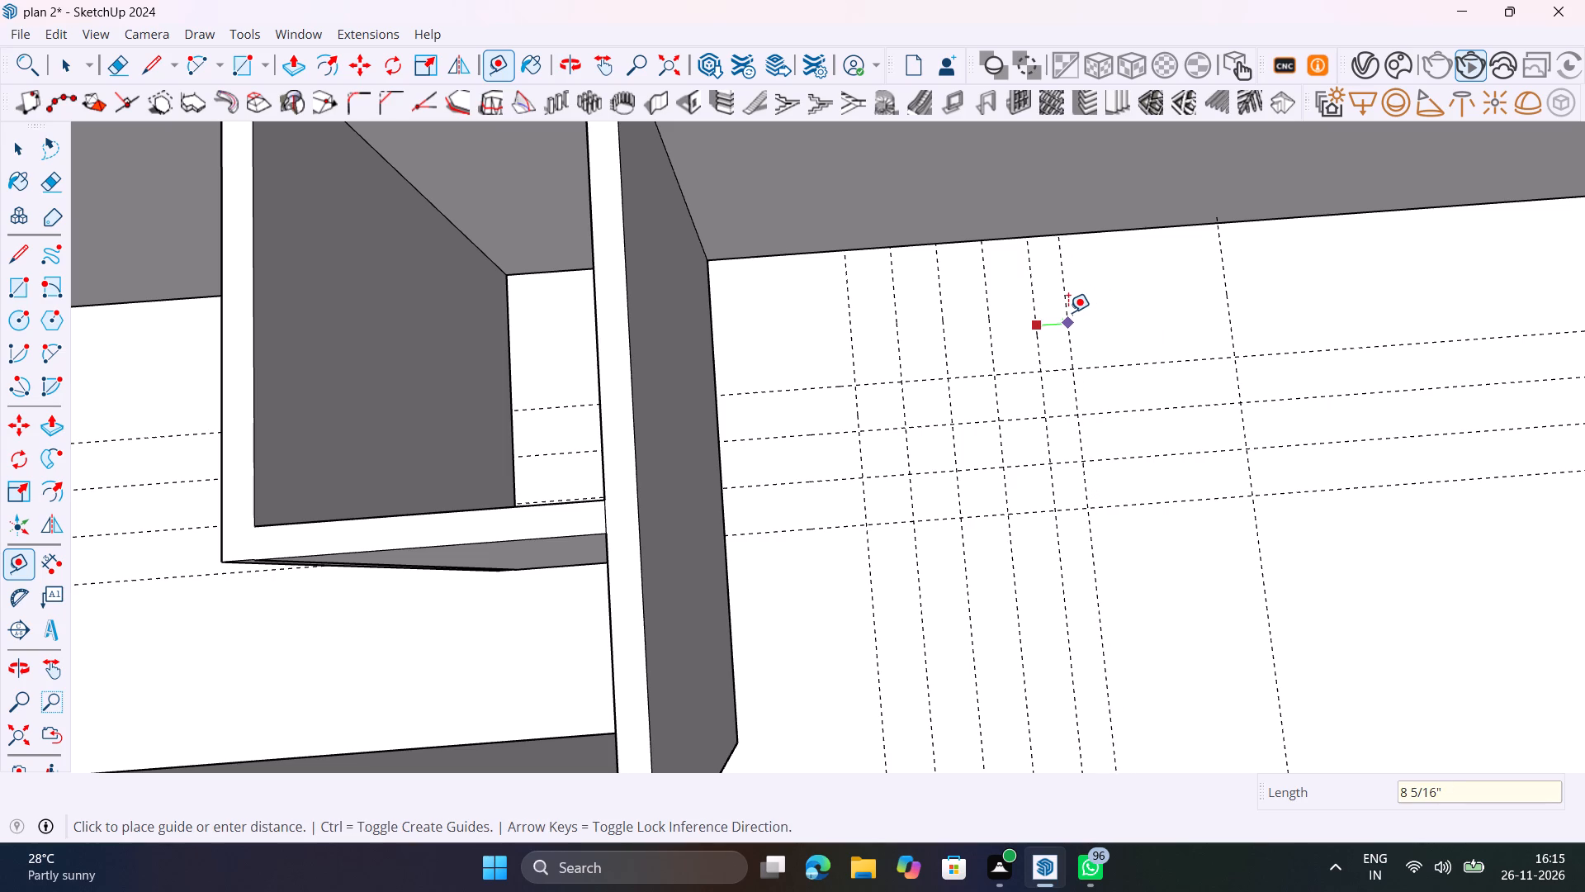
text(1')
key(Return)
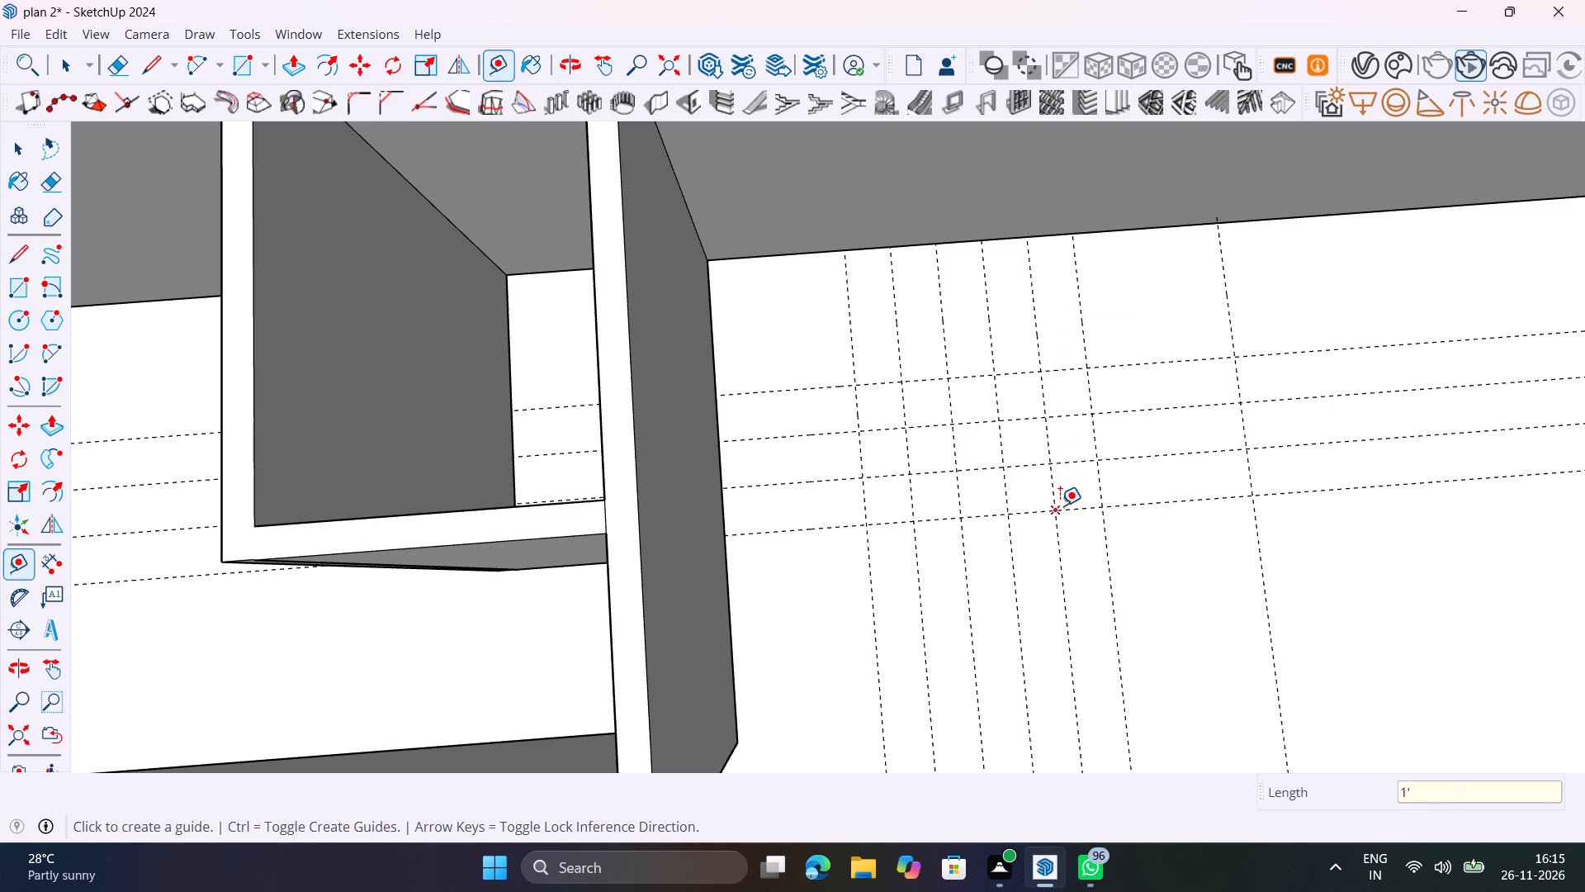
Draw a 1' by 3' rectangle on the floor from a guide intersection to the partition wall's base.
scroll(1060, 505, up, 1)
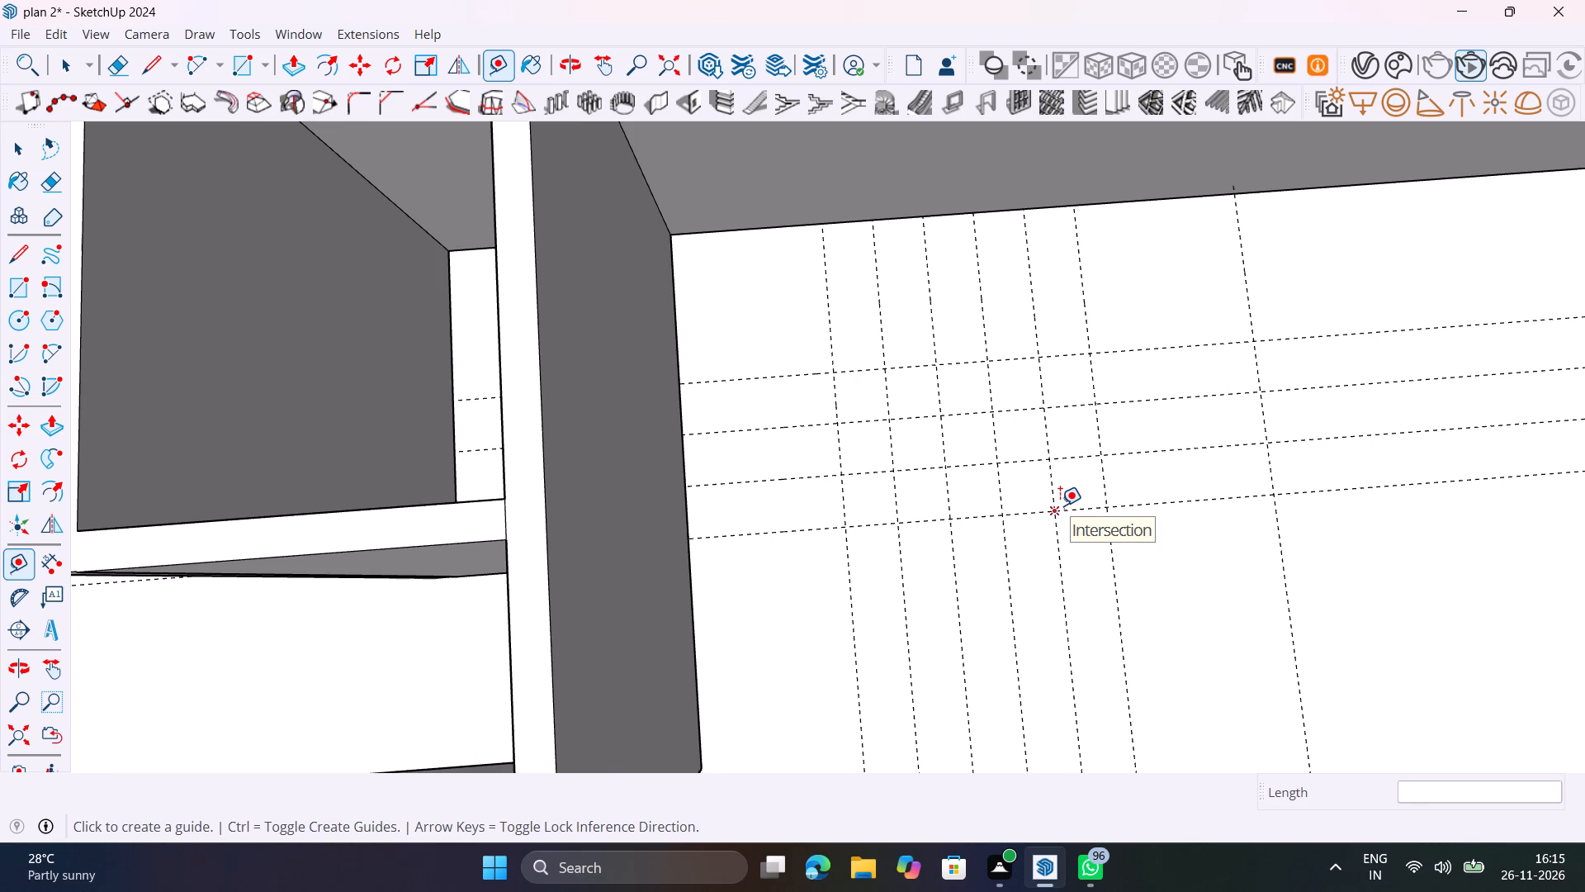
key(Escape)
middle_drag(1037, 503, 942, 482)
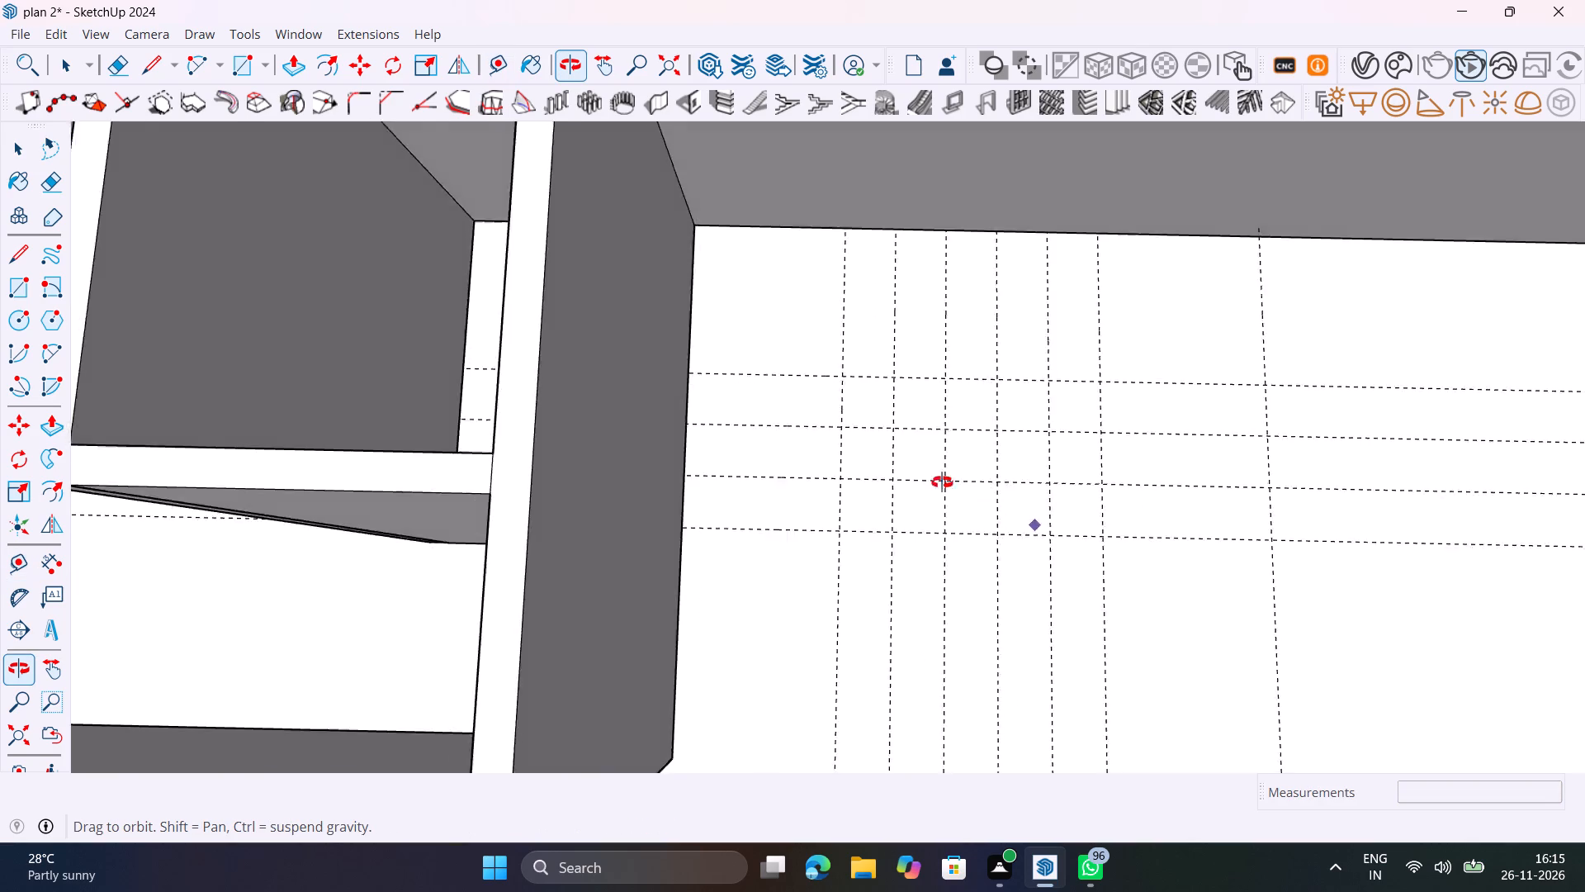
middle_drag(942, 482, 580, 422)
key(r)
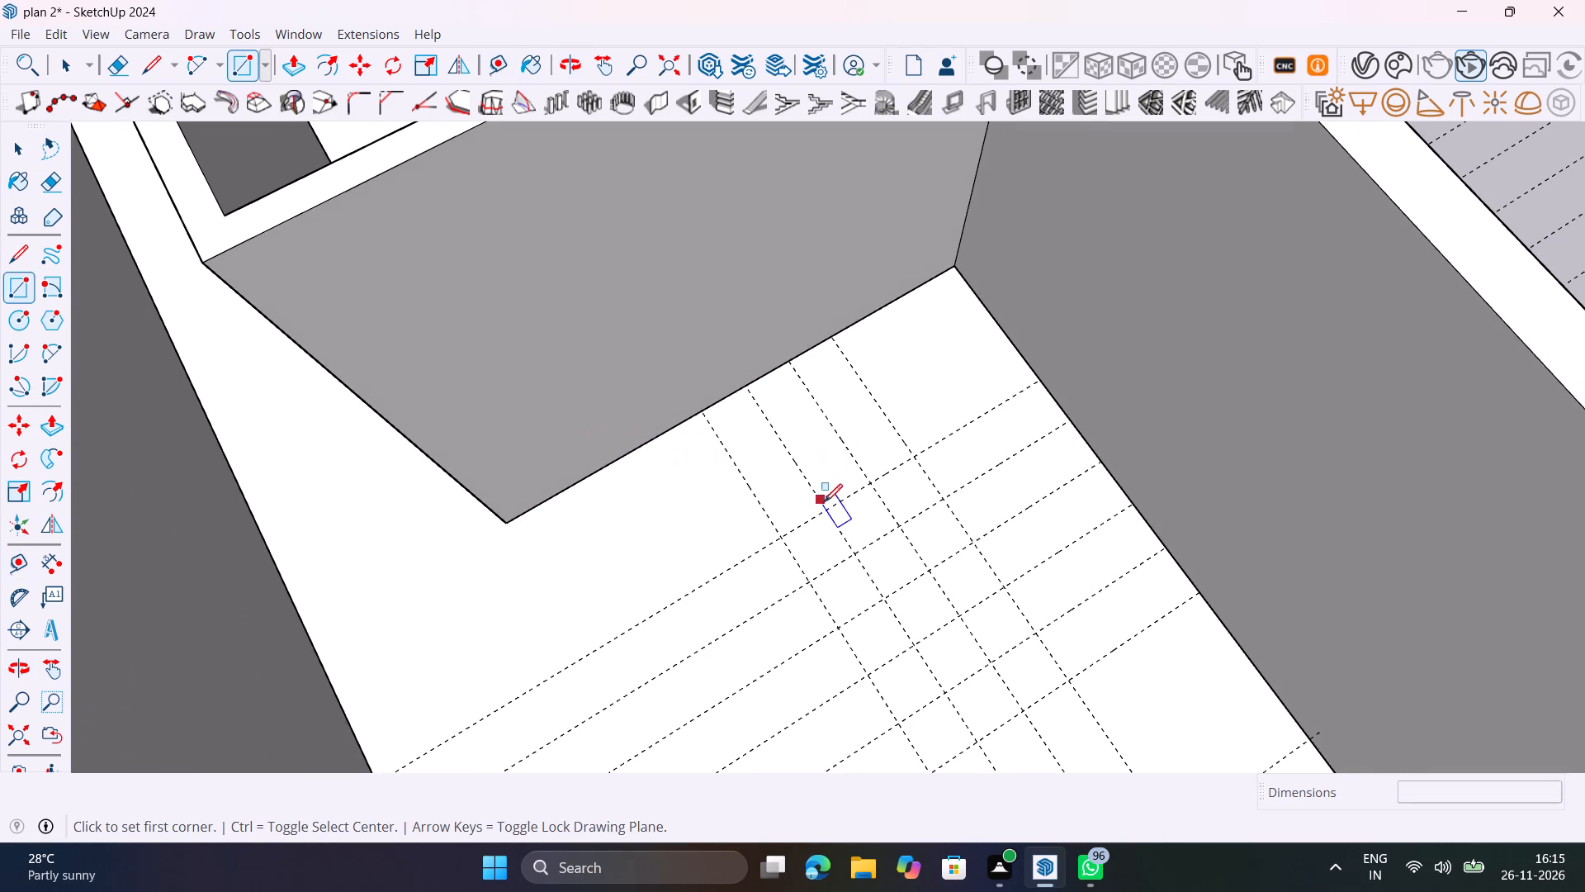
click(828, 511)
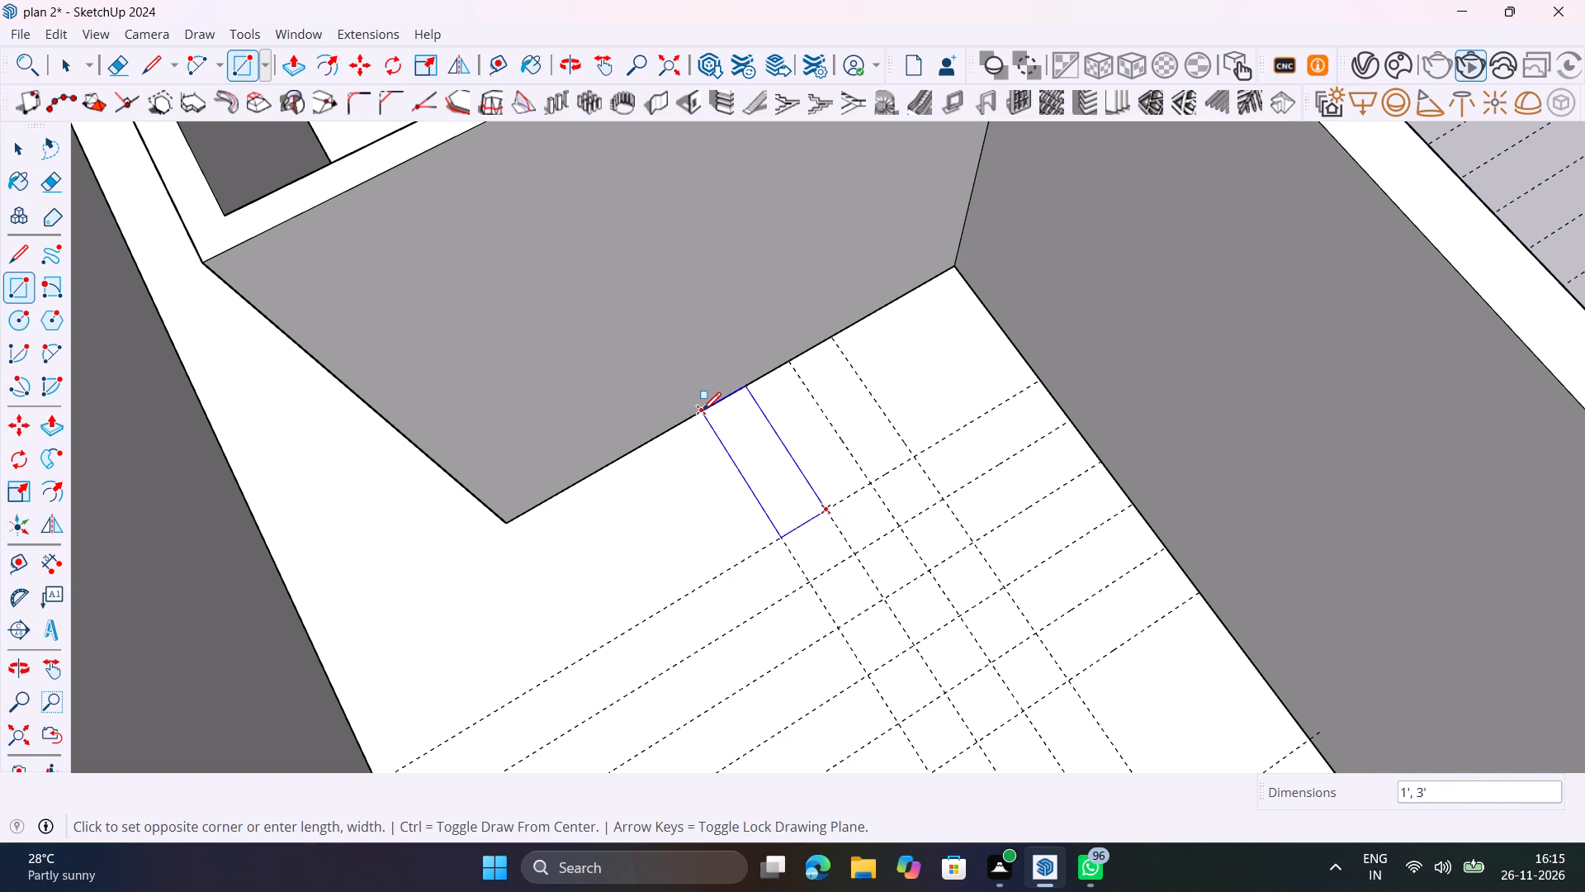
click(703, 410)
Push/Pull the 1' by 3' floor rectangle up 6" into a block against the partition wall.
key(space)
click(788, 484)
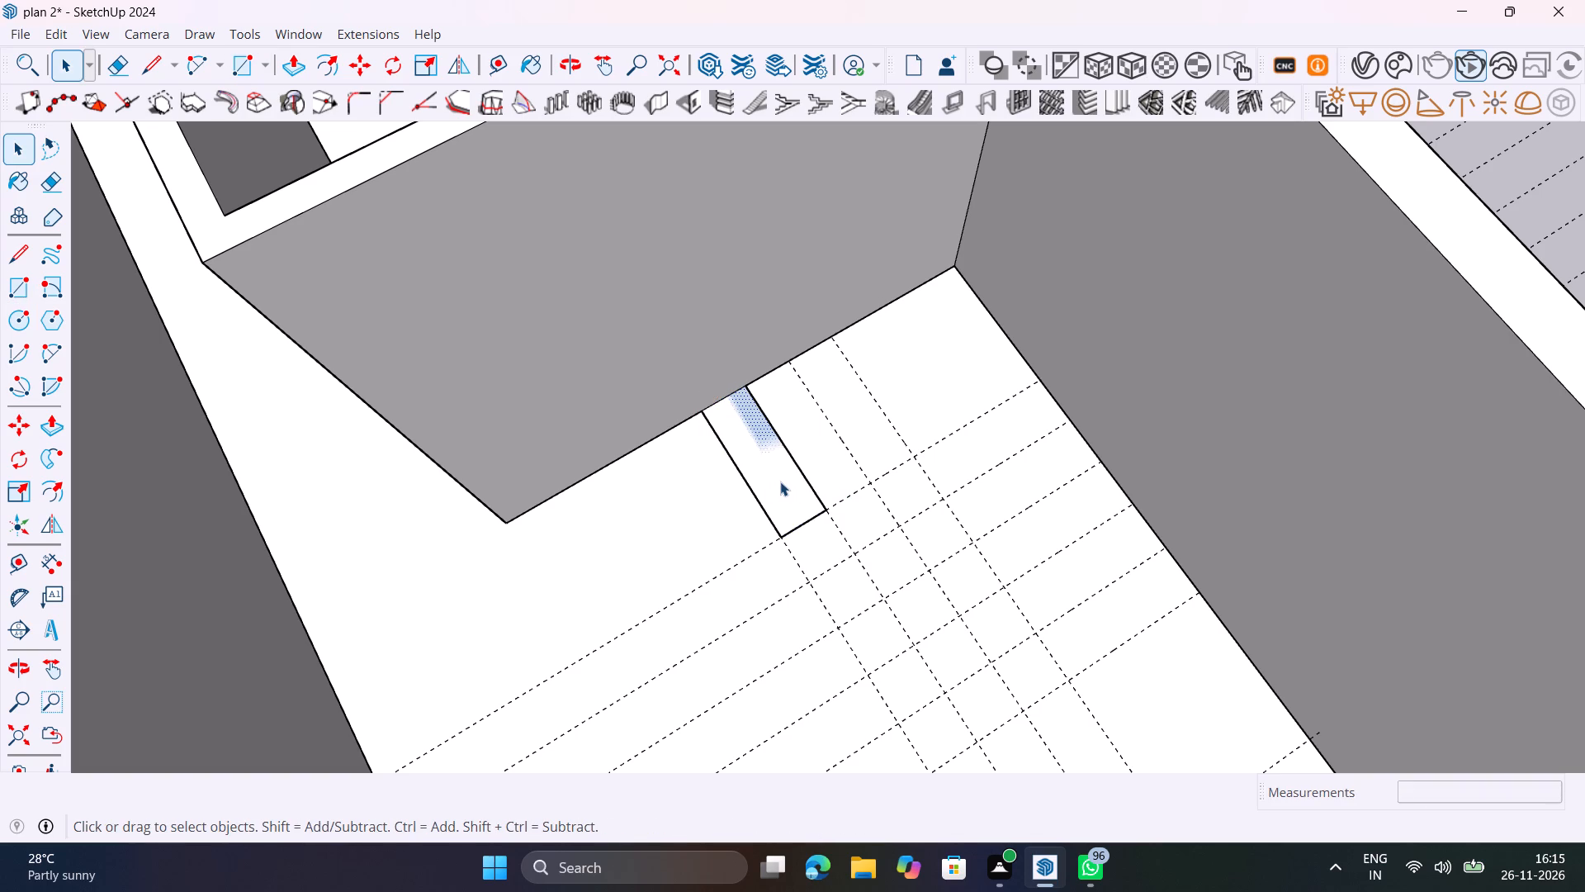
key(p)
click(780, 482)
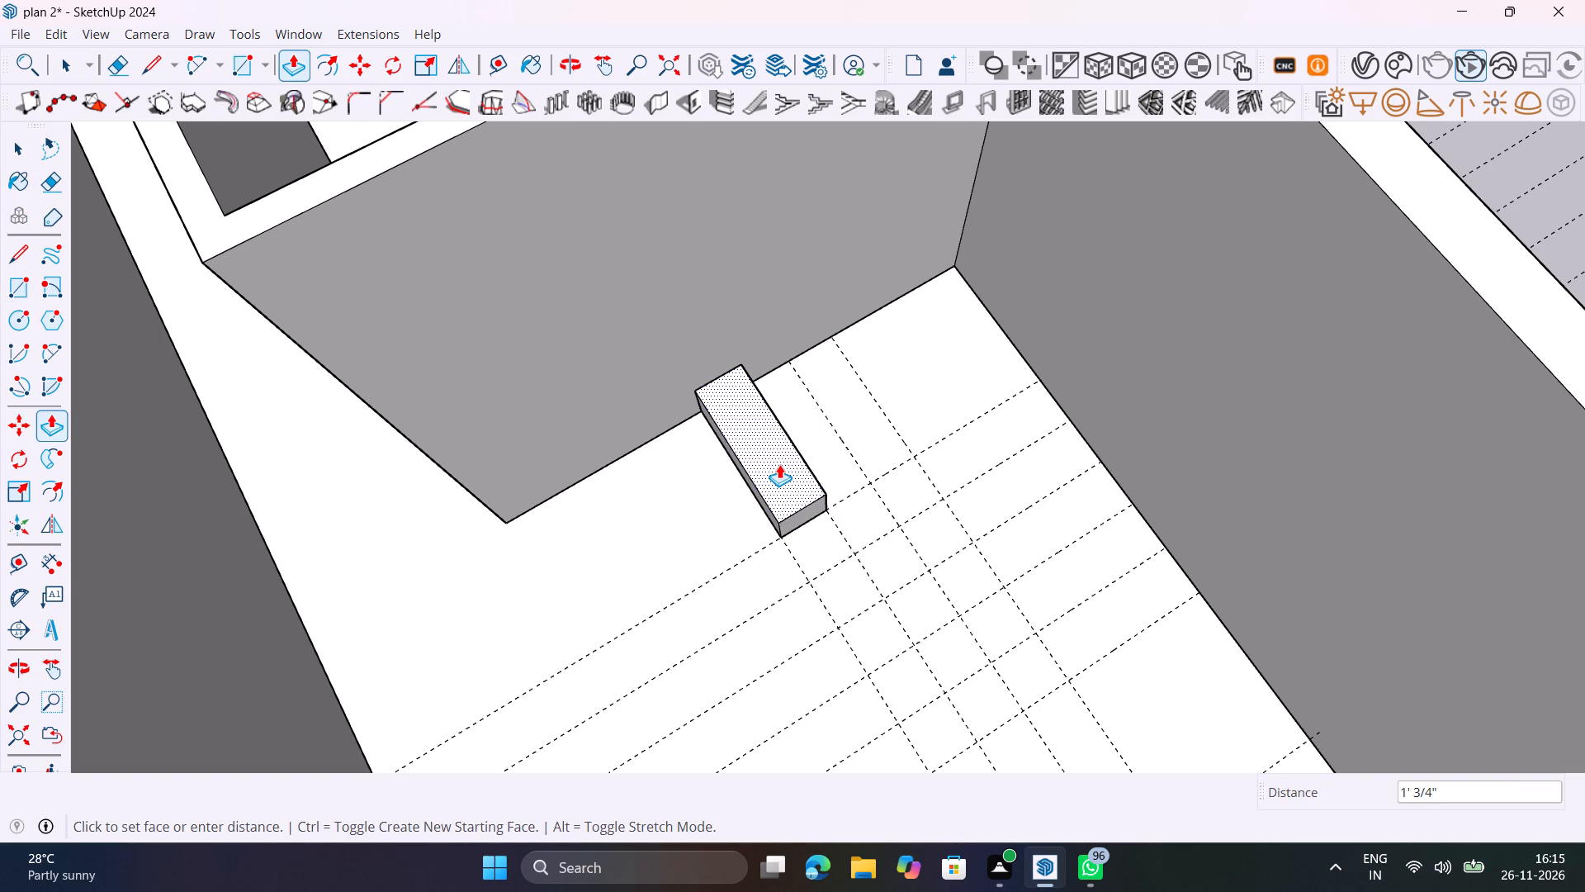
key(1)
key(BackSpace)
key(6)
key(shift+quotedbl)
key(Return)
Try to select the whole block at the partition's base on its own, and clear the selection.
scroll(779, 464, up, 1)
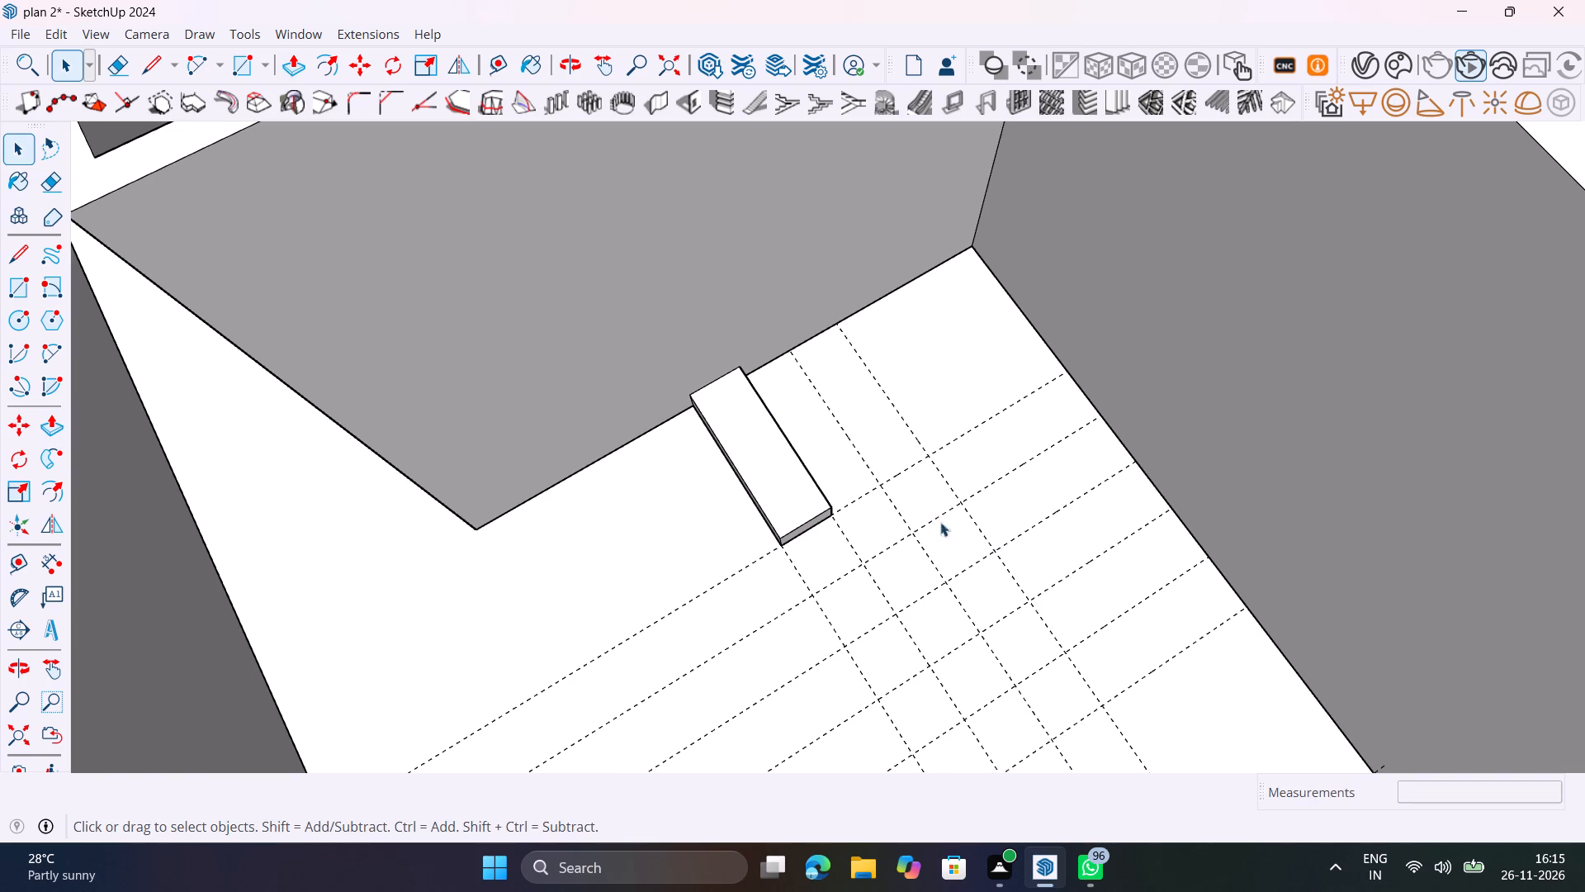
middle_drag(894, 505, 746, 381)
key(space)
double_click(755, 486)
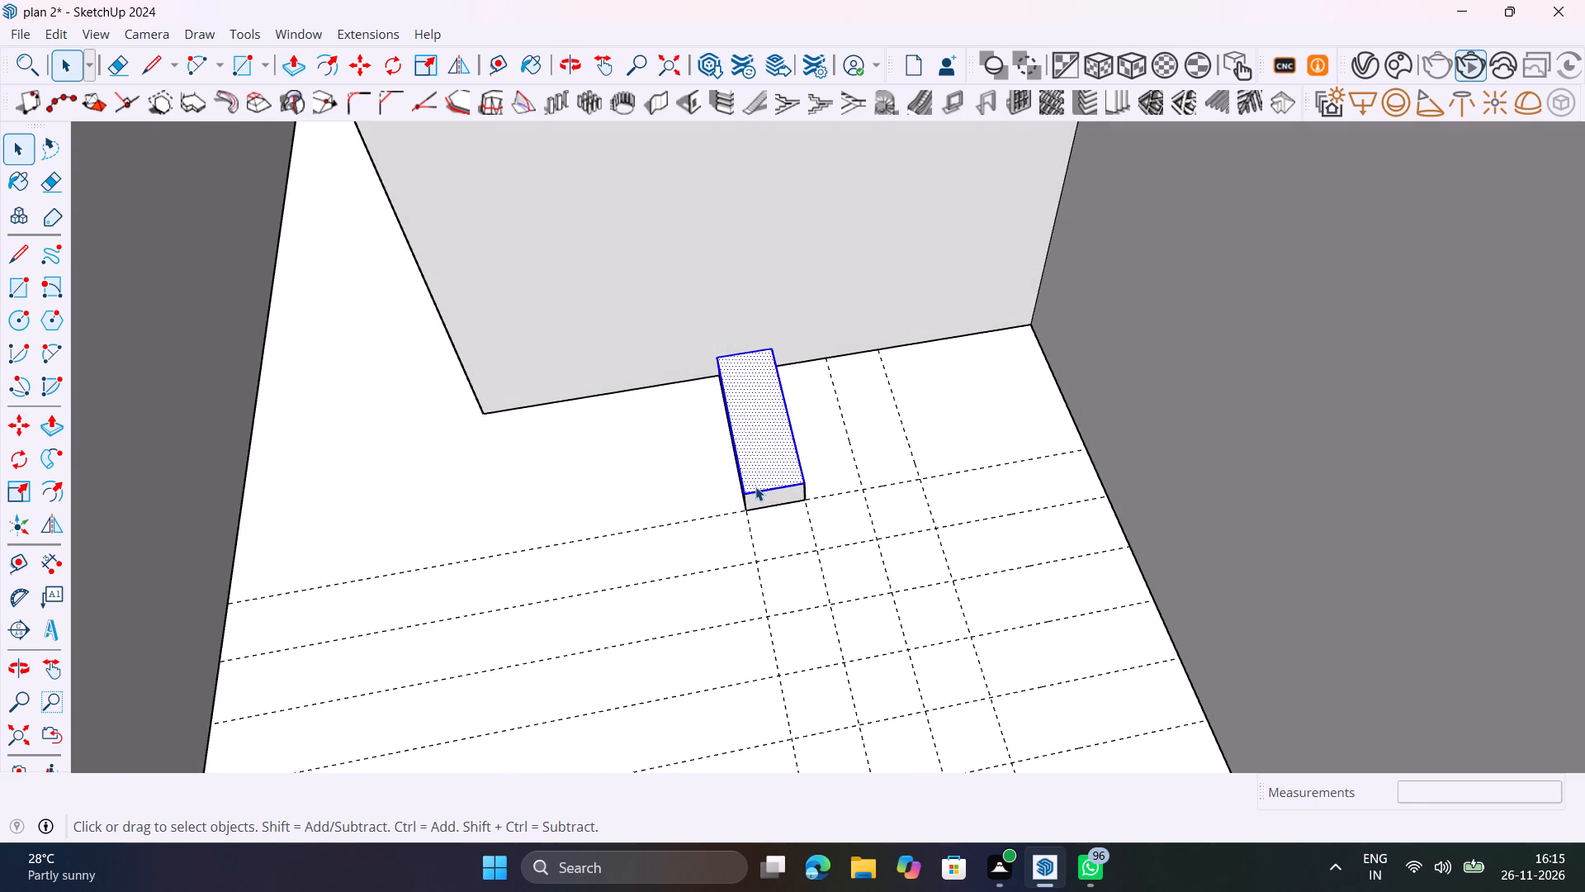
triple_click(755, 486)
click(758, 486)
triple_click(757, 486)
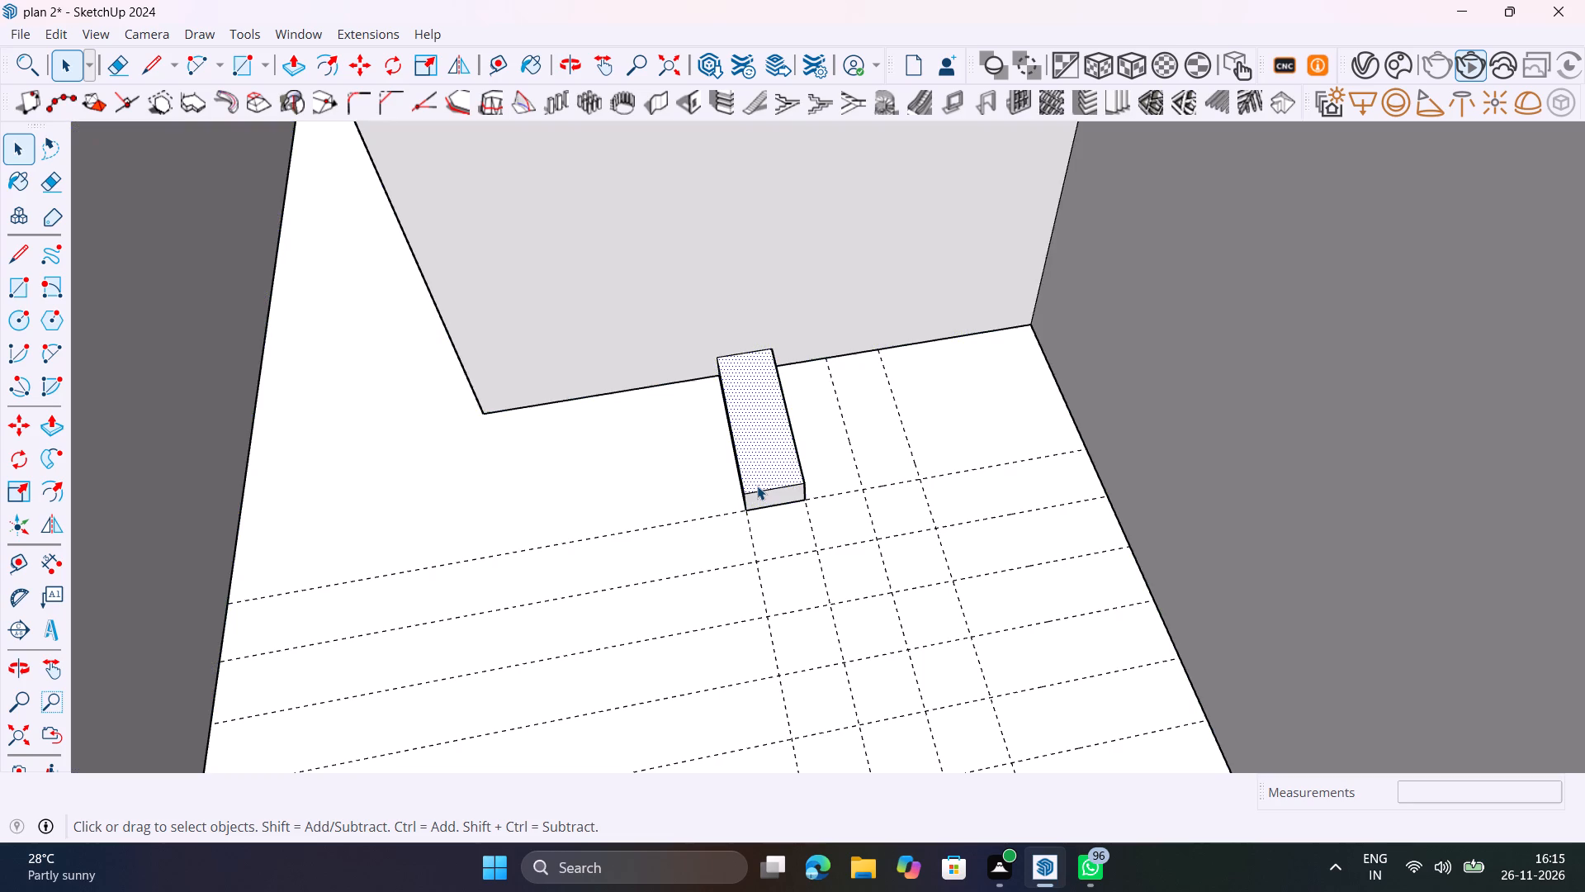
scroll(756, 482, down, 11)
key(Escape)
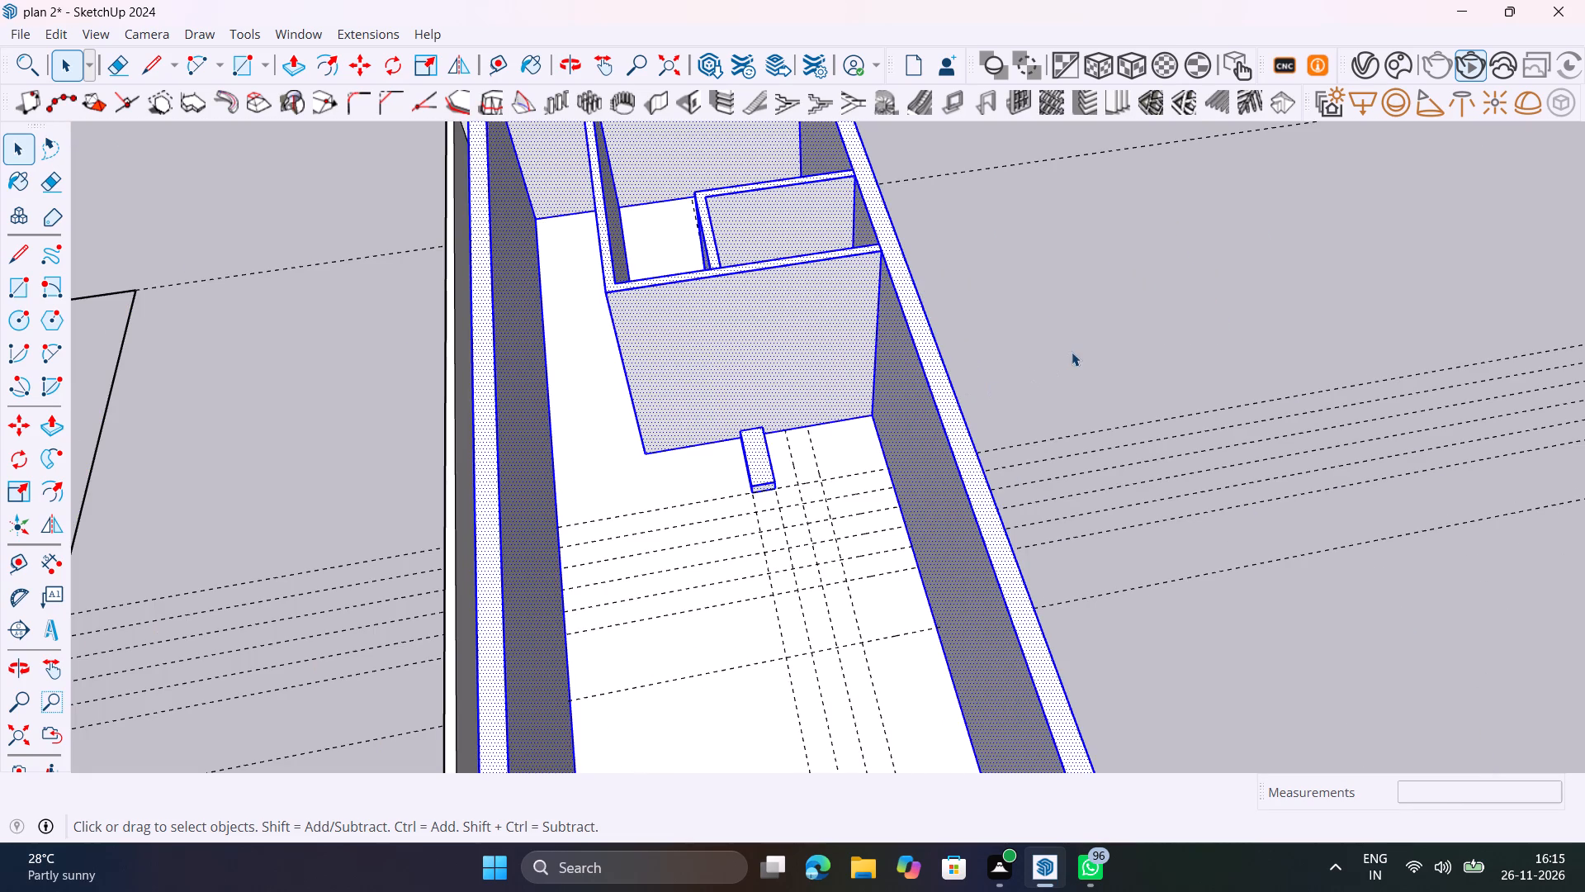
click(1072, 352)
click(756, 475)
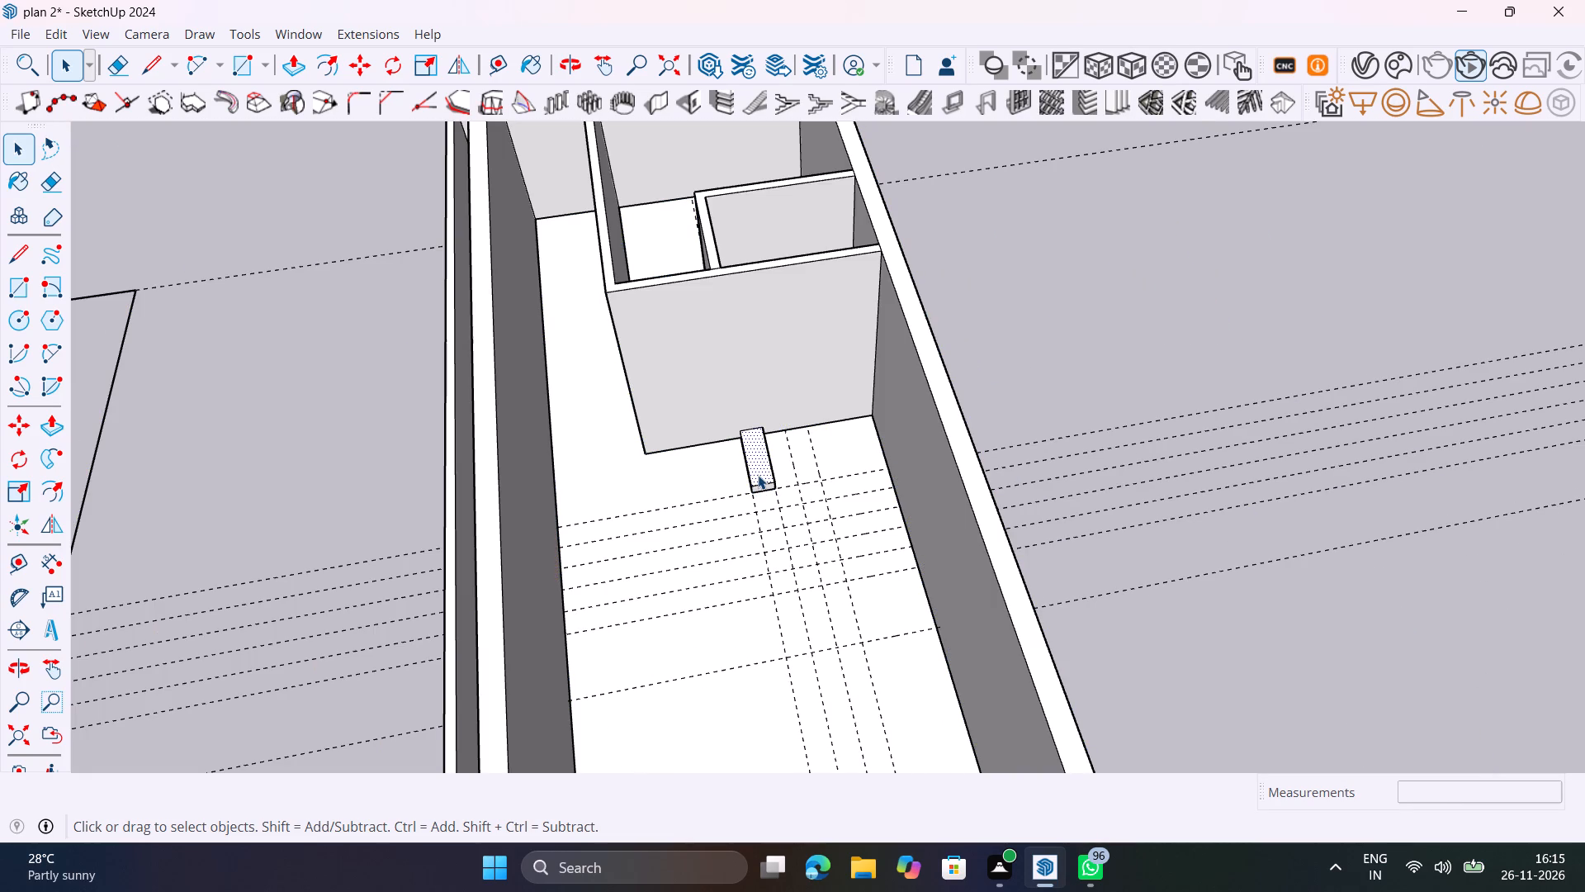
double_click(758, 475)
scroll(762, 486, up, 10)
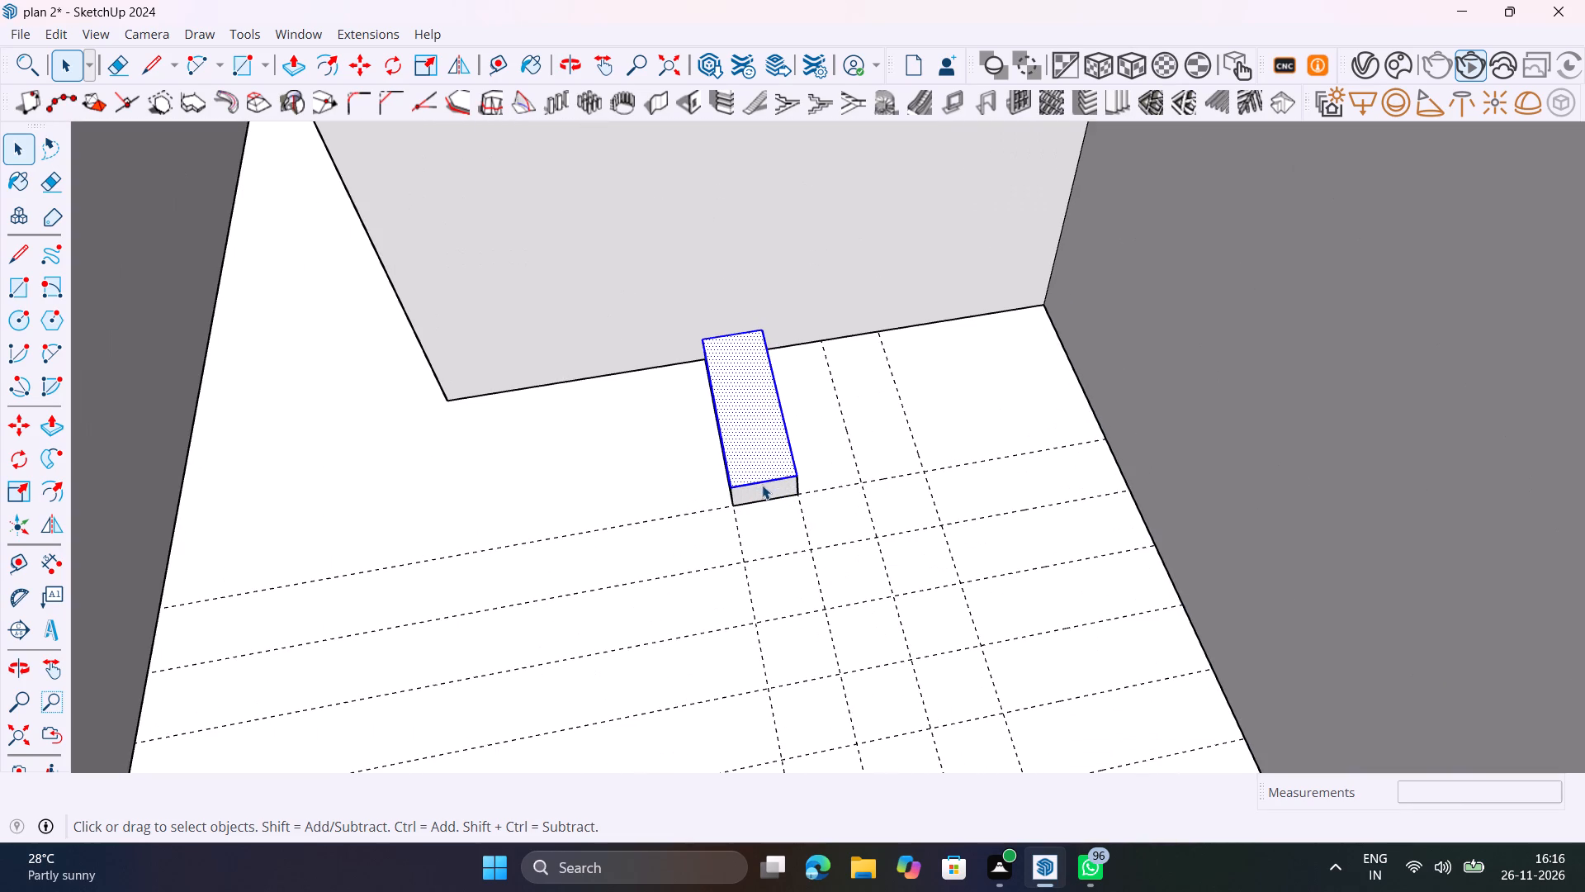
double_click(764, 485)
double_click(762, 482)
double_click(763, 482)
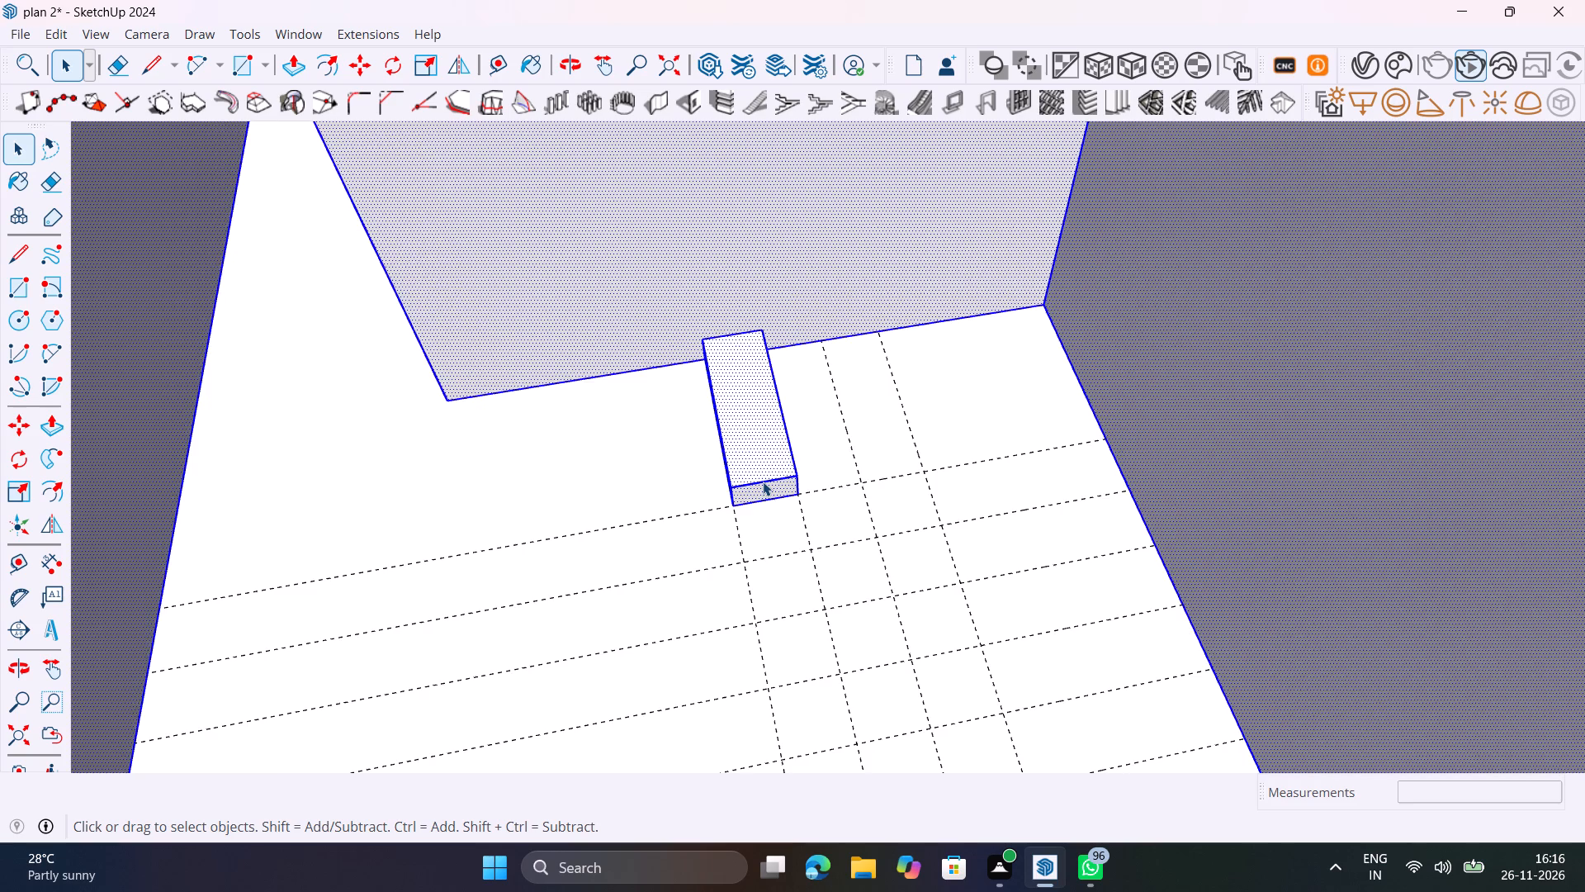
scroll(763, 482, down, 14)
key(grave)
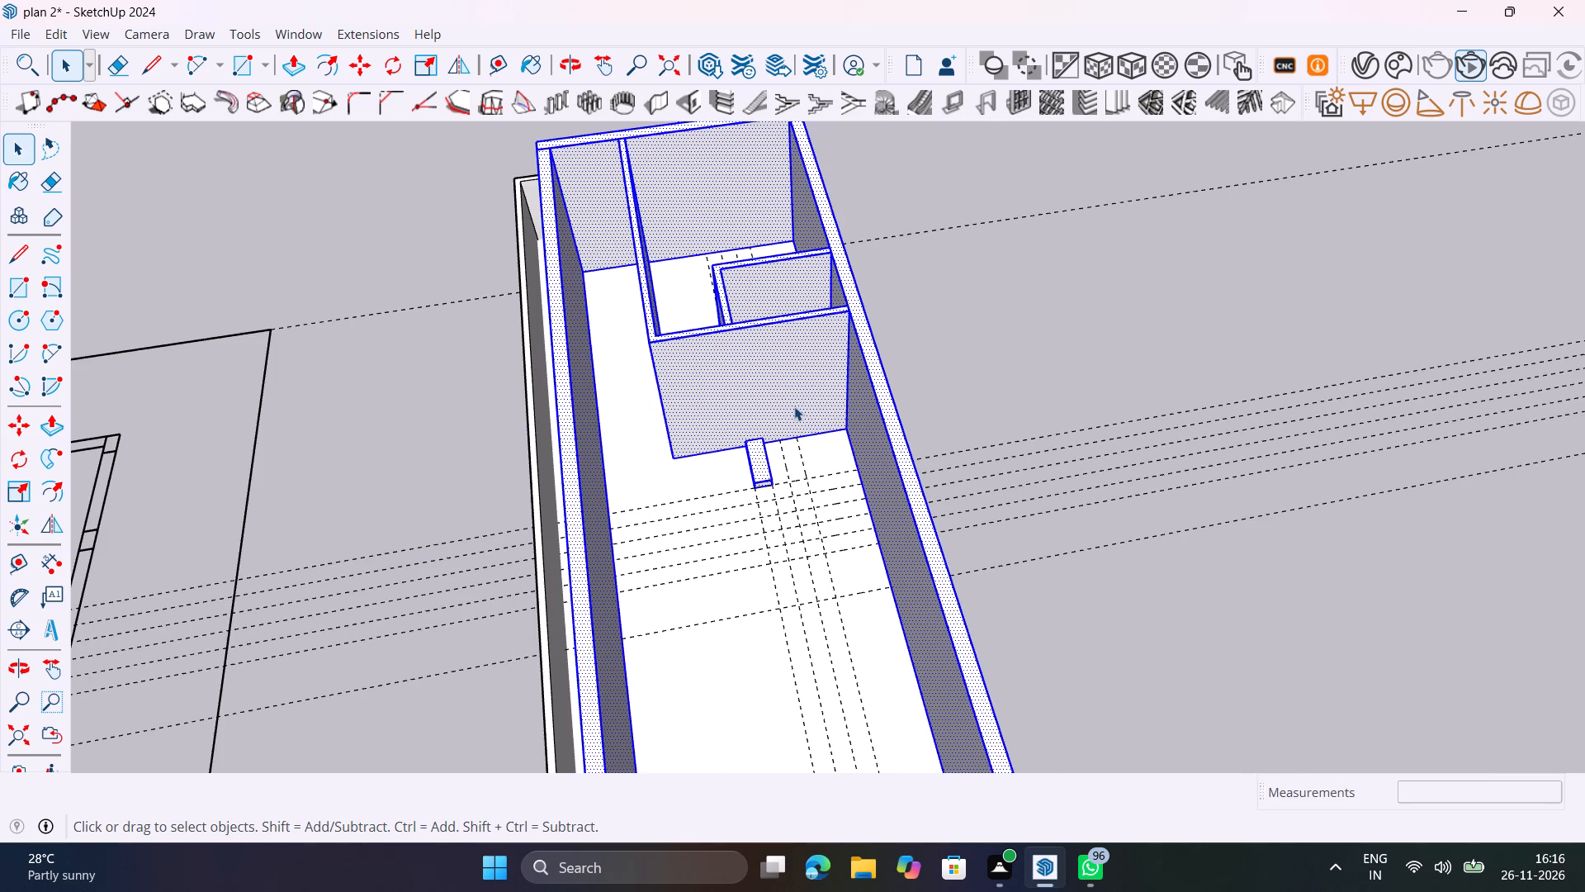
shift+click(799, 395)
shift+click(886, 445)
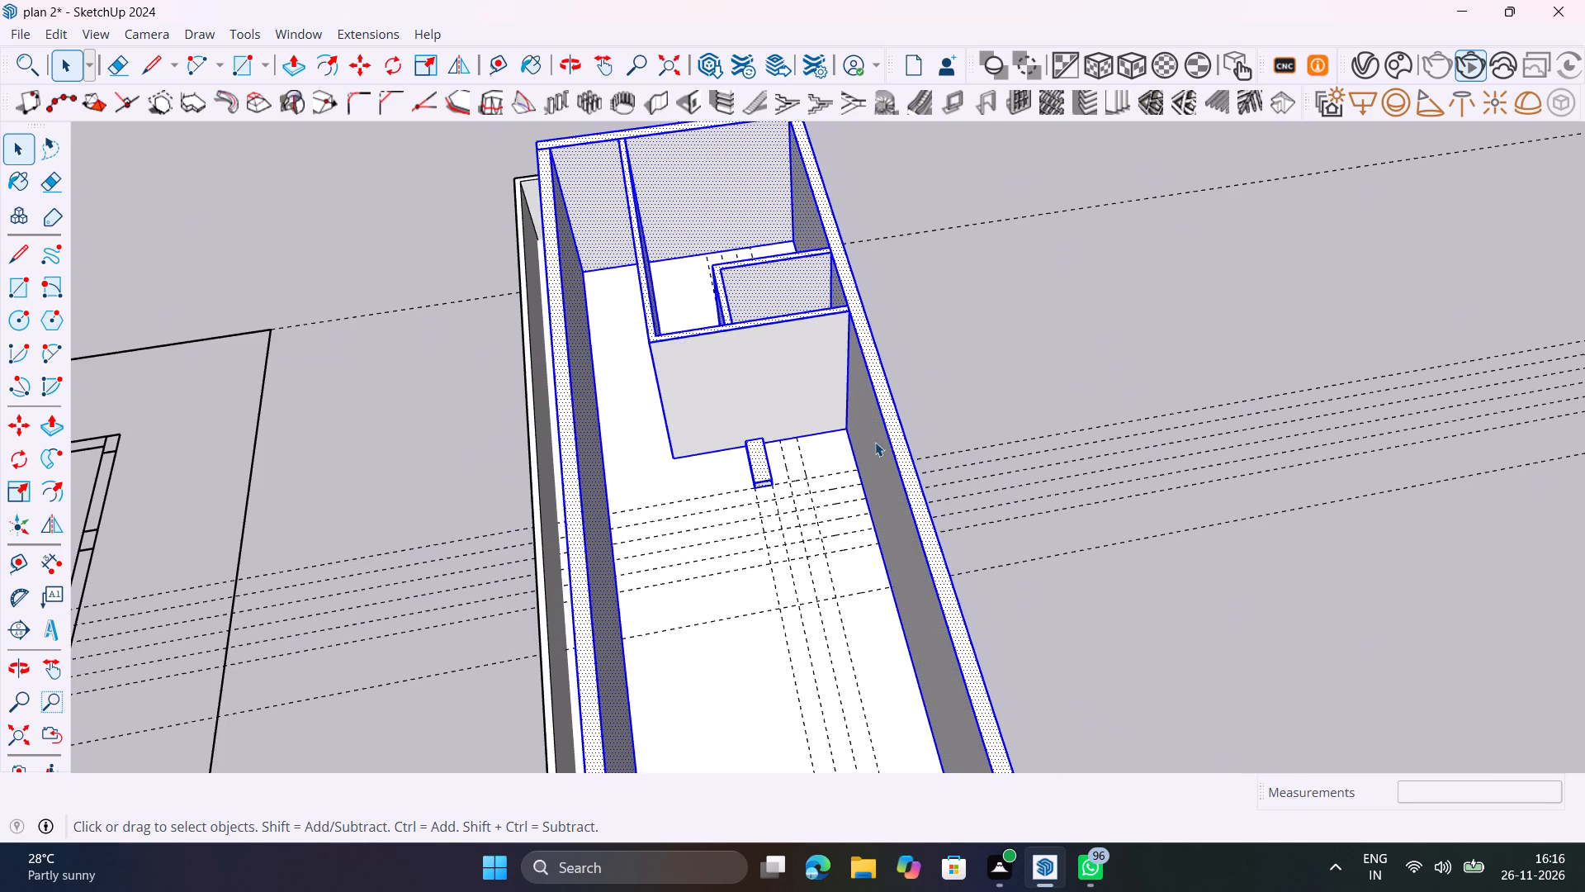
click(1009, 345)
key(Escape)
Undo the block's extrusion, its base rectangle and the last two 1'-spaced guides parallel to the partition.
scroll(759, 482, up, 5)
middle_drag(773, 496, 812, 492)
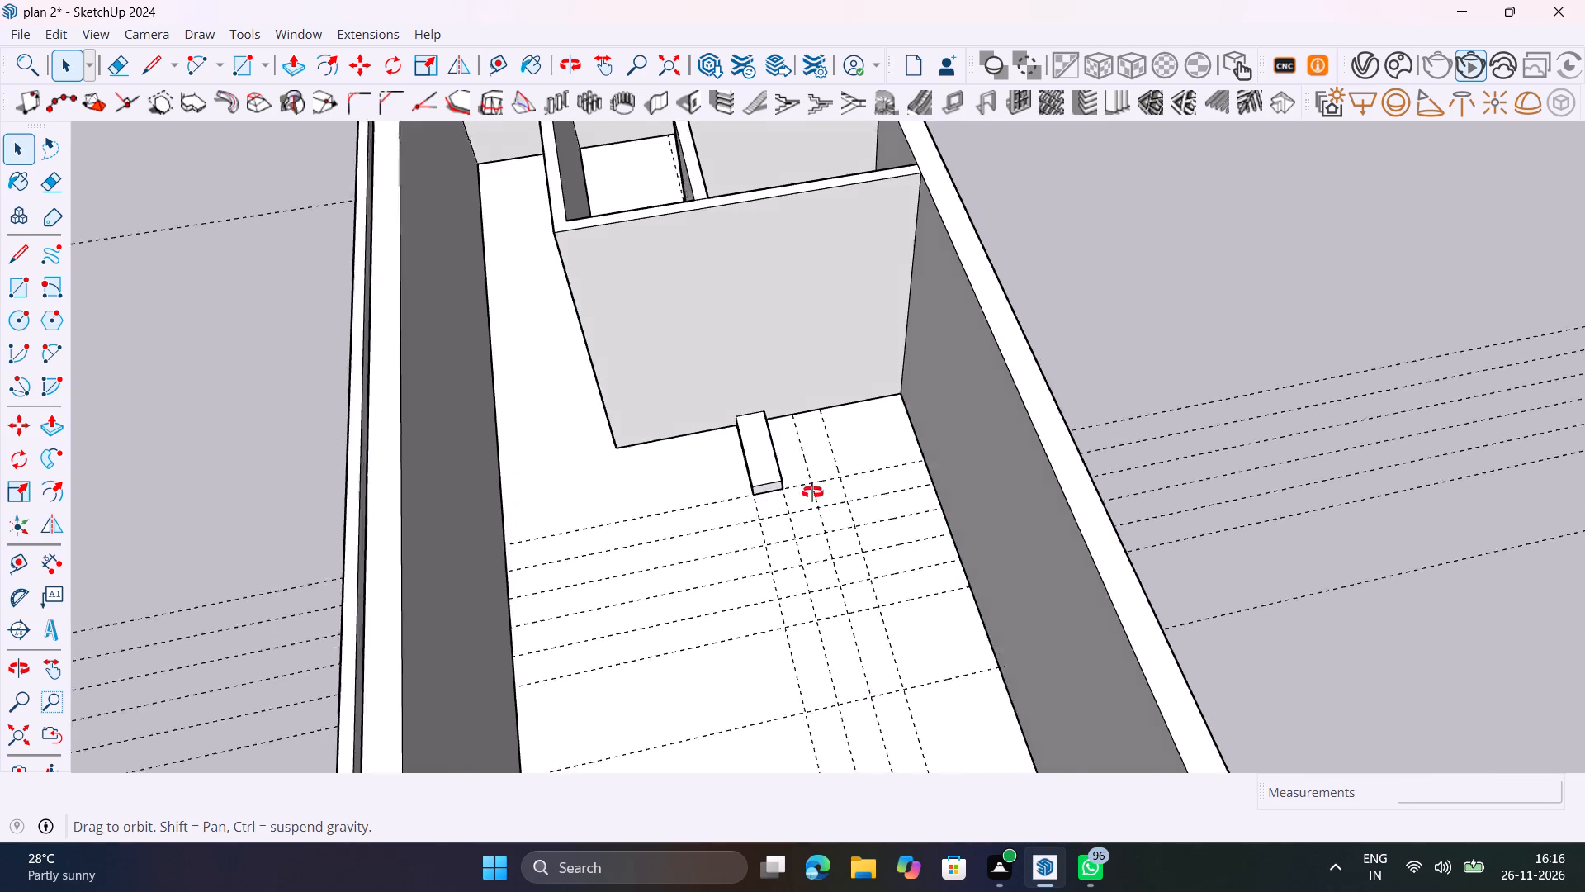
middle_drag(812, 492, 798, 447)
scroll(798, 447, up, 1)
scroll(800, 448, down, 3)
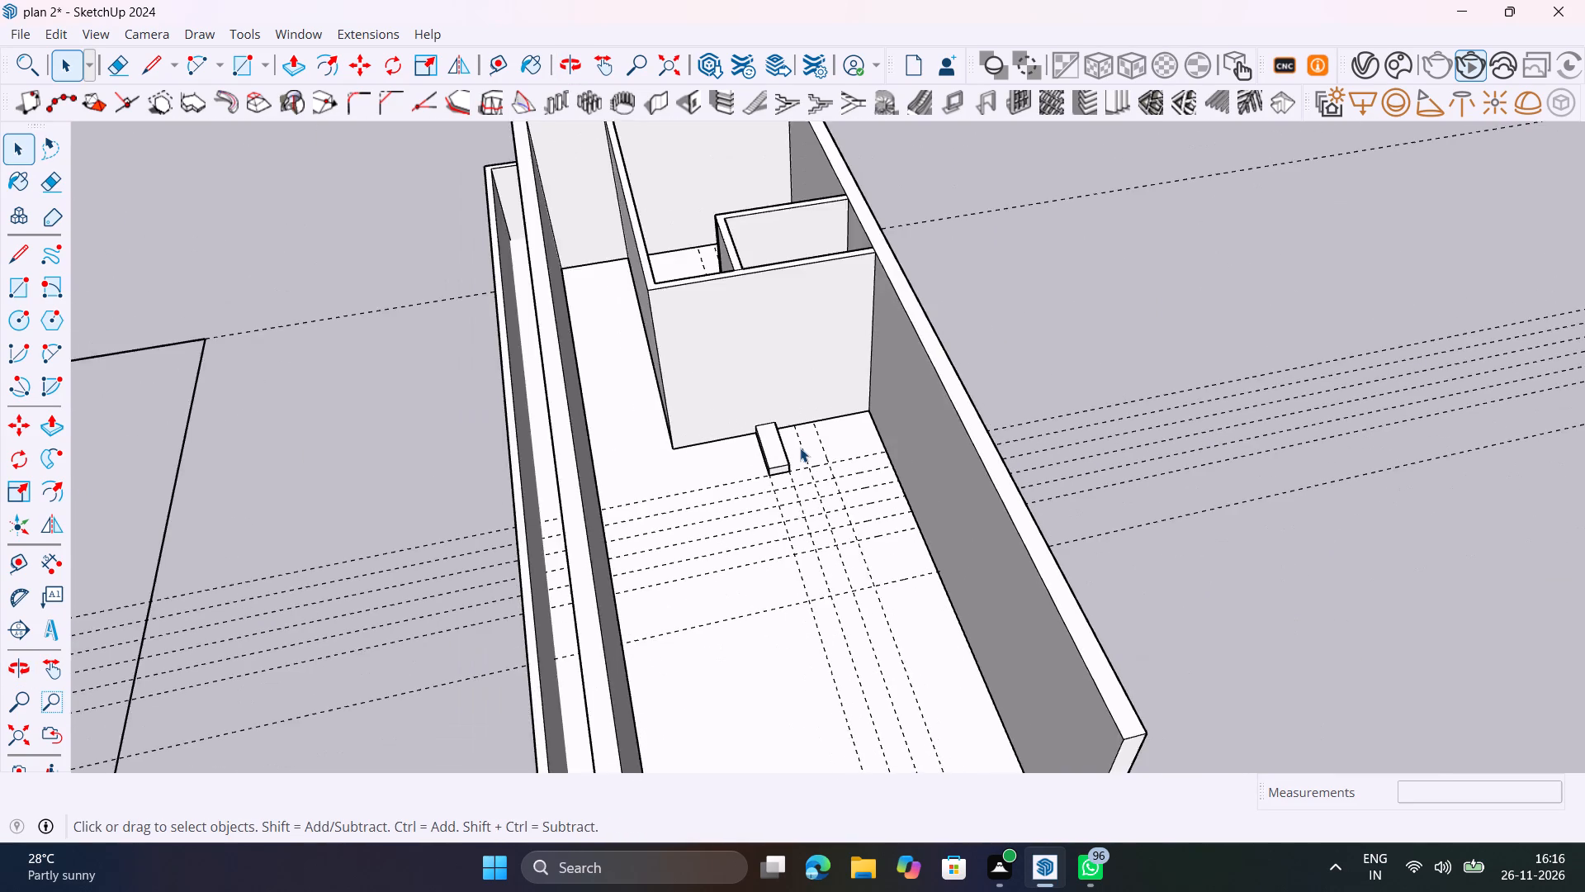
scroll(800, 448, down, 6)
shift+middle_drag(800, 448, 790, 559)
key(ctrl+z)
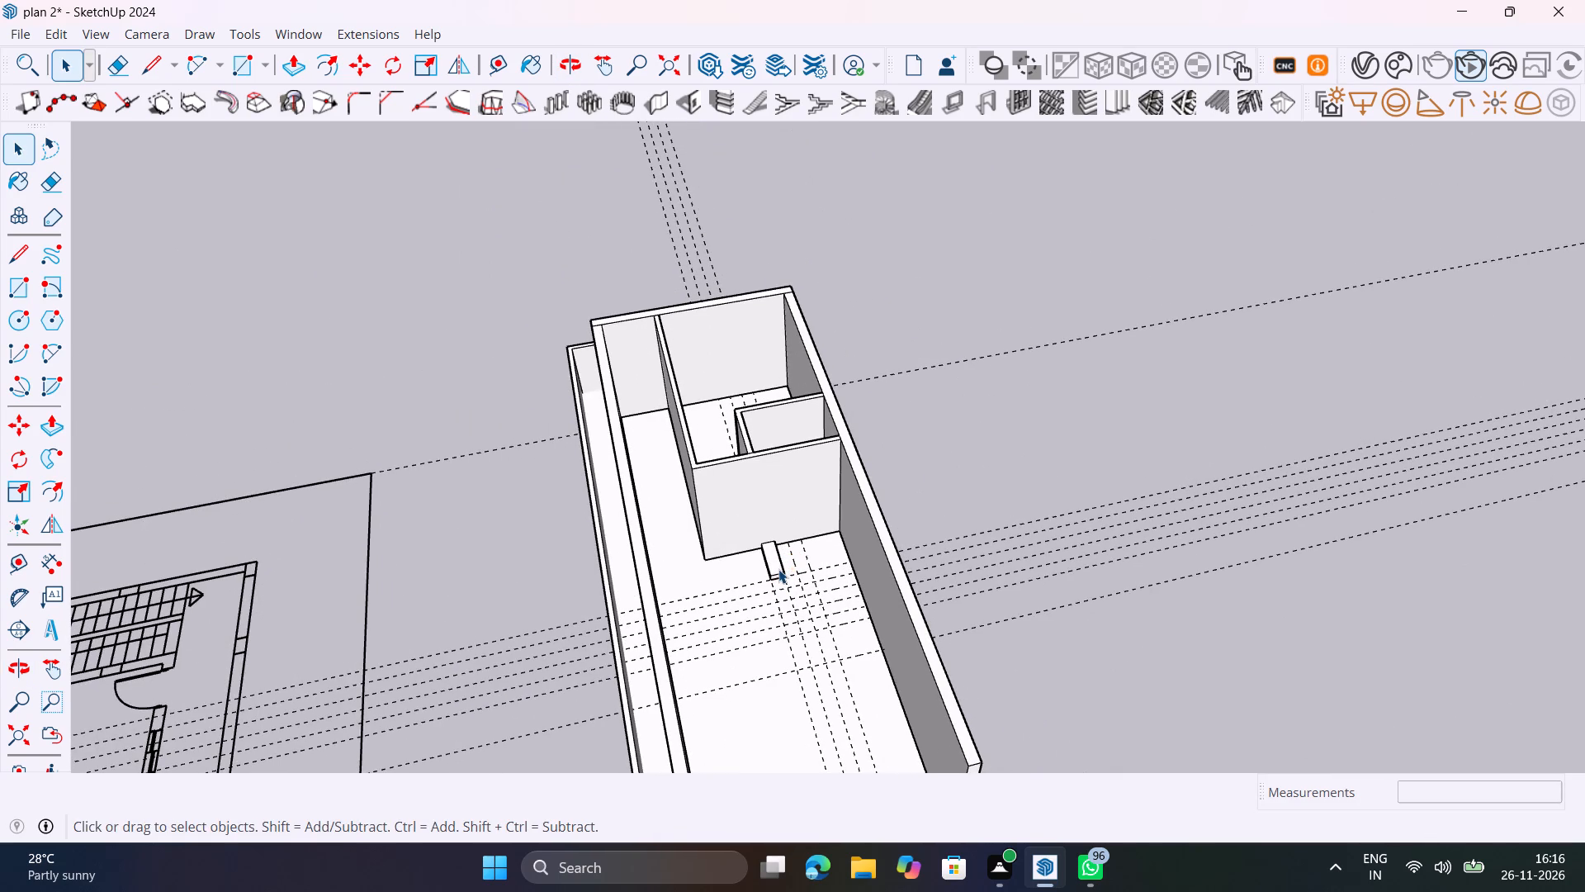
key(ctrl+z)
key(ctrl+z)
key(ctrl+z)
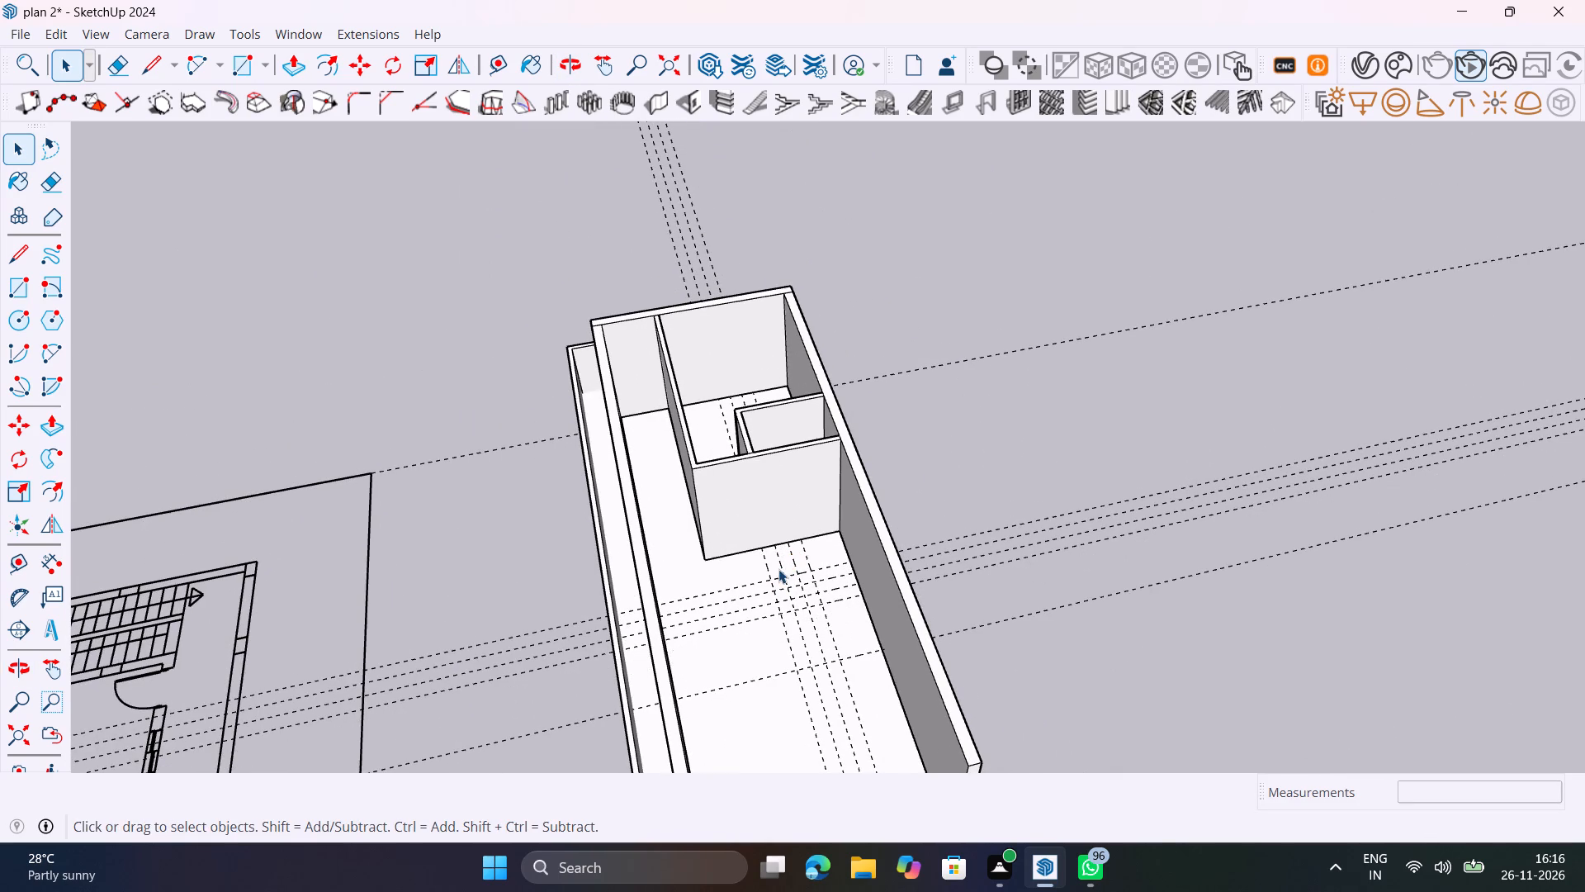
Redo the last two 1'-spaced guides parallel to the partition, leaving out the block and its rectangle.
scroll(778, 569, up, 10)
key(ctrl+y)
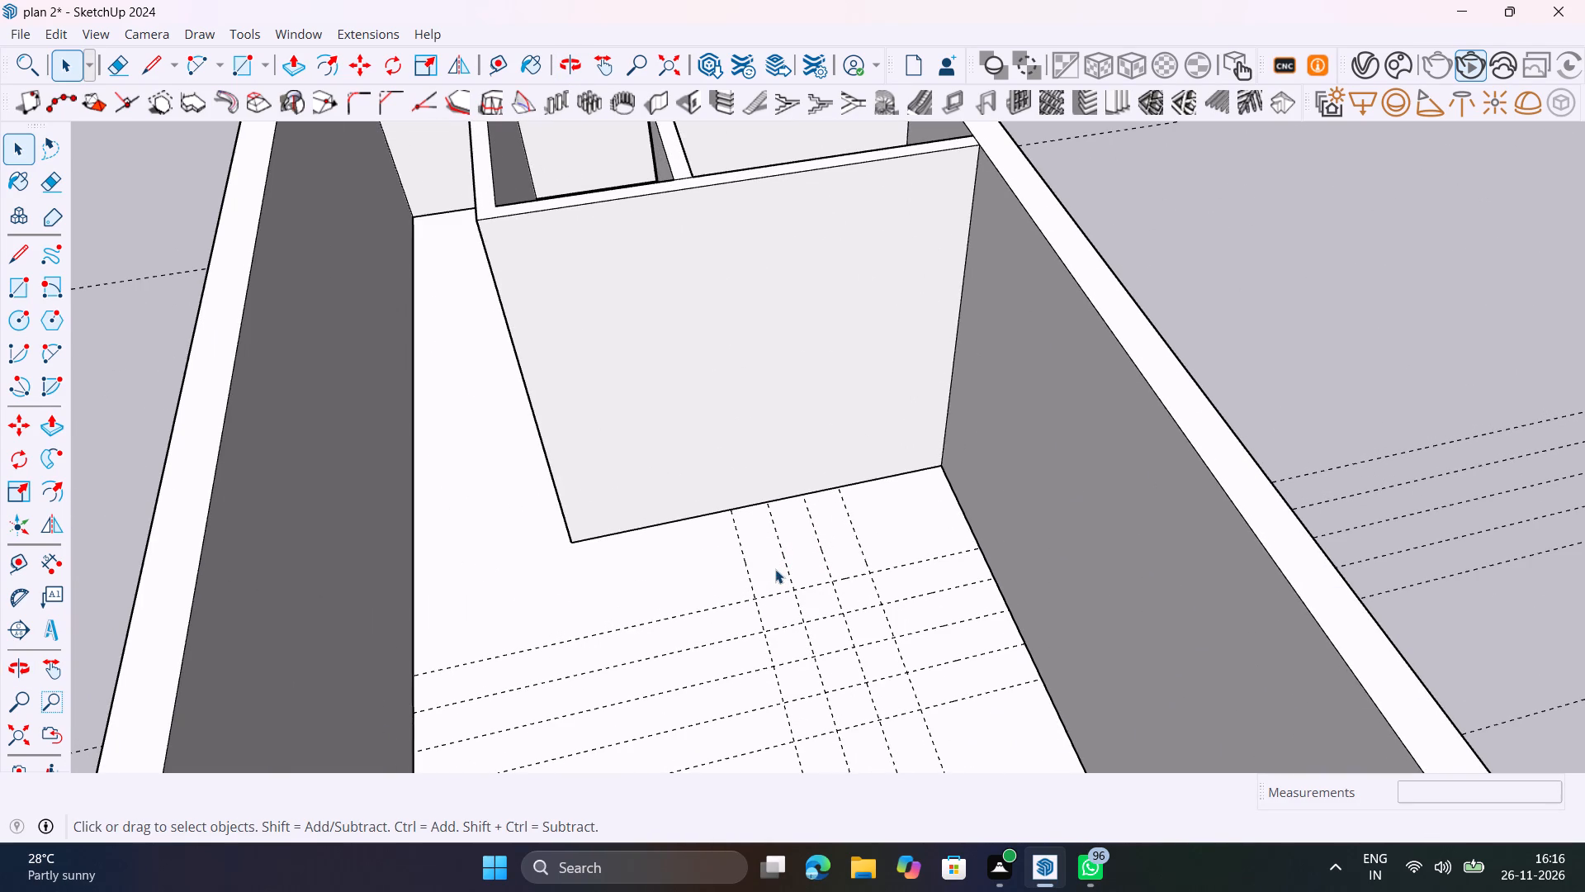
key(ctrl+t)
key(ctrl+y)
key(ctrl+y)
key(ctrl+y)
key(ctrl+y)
Draw a 1' by 3' rectangle on the floor between the first two guides against the partition wall, and group its face and edges.
key(r)
click(732, 513)
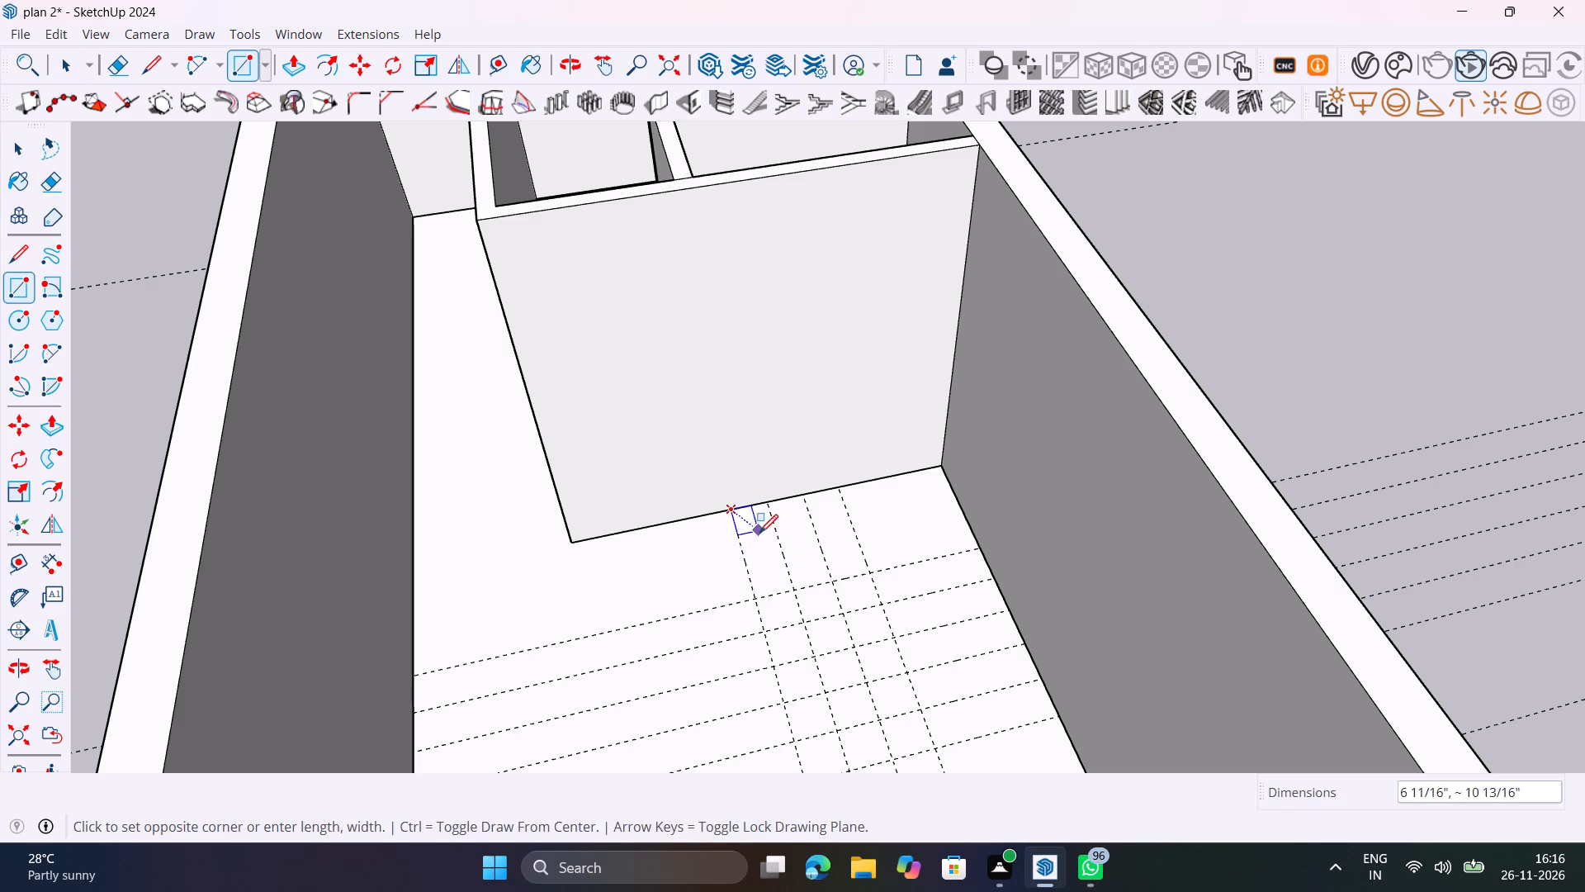
click(793, 591)
key(space)
click(772, 562)
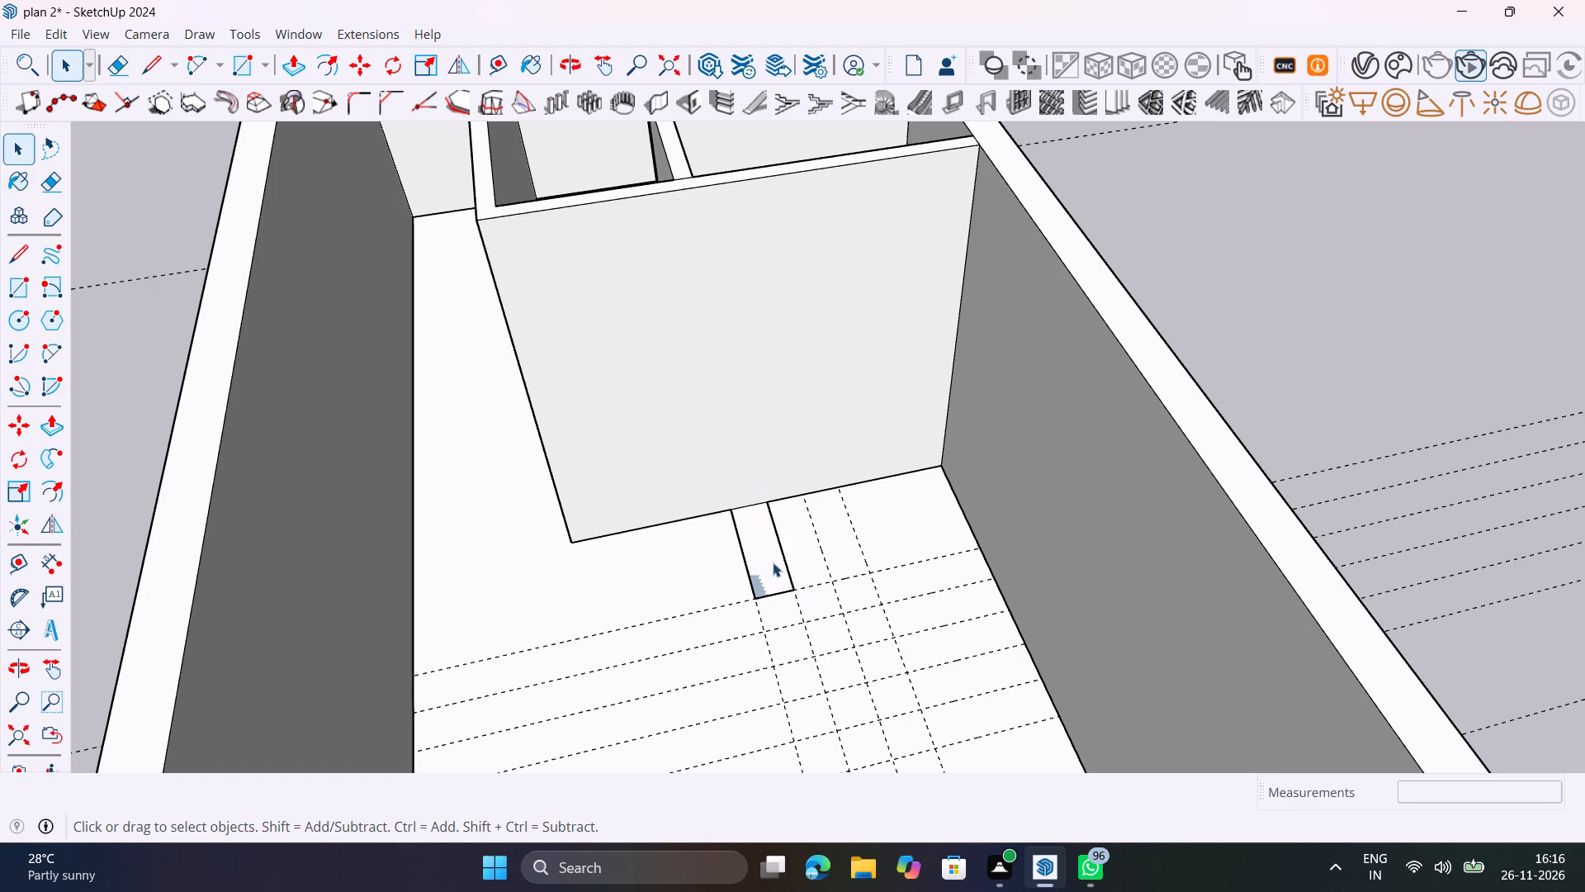
double_click(773, 562)
triple_click(770, 562)
click(771, 562)
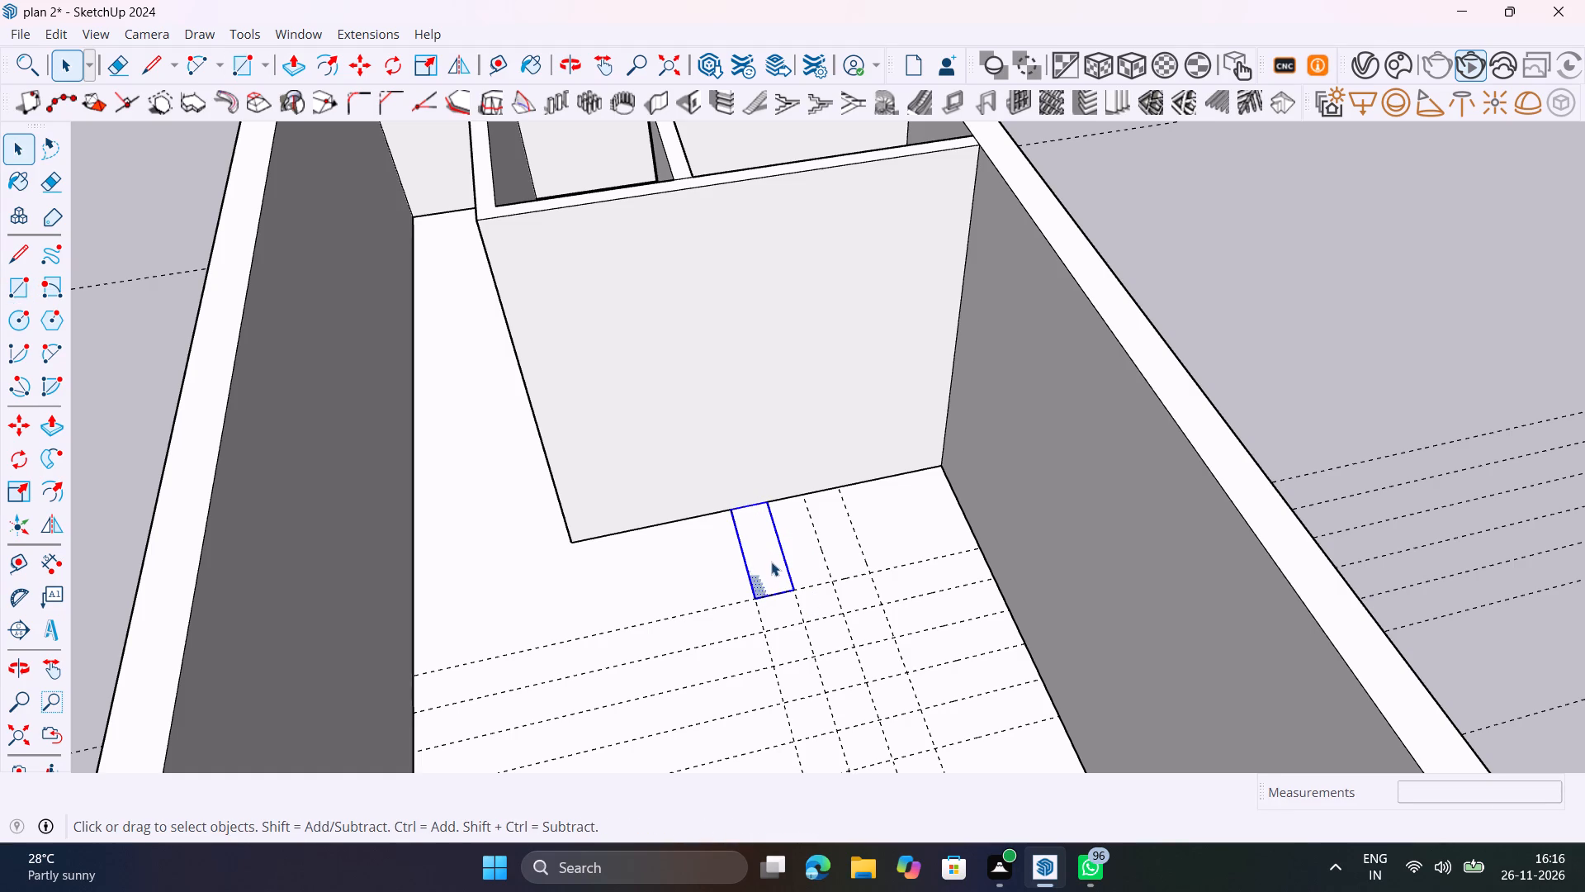
right_click(770, 562)
click(863, 207)
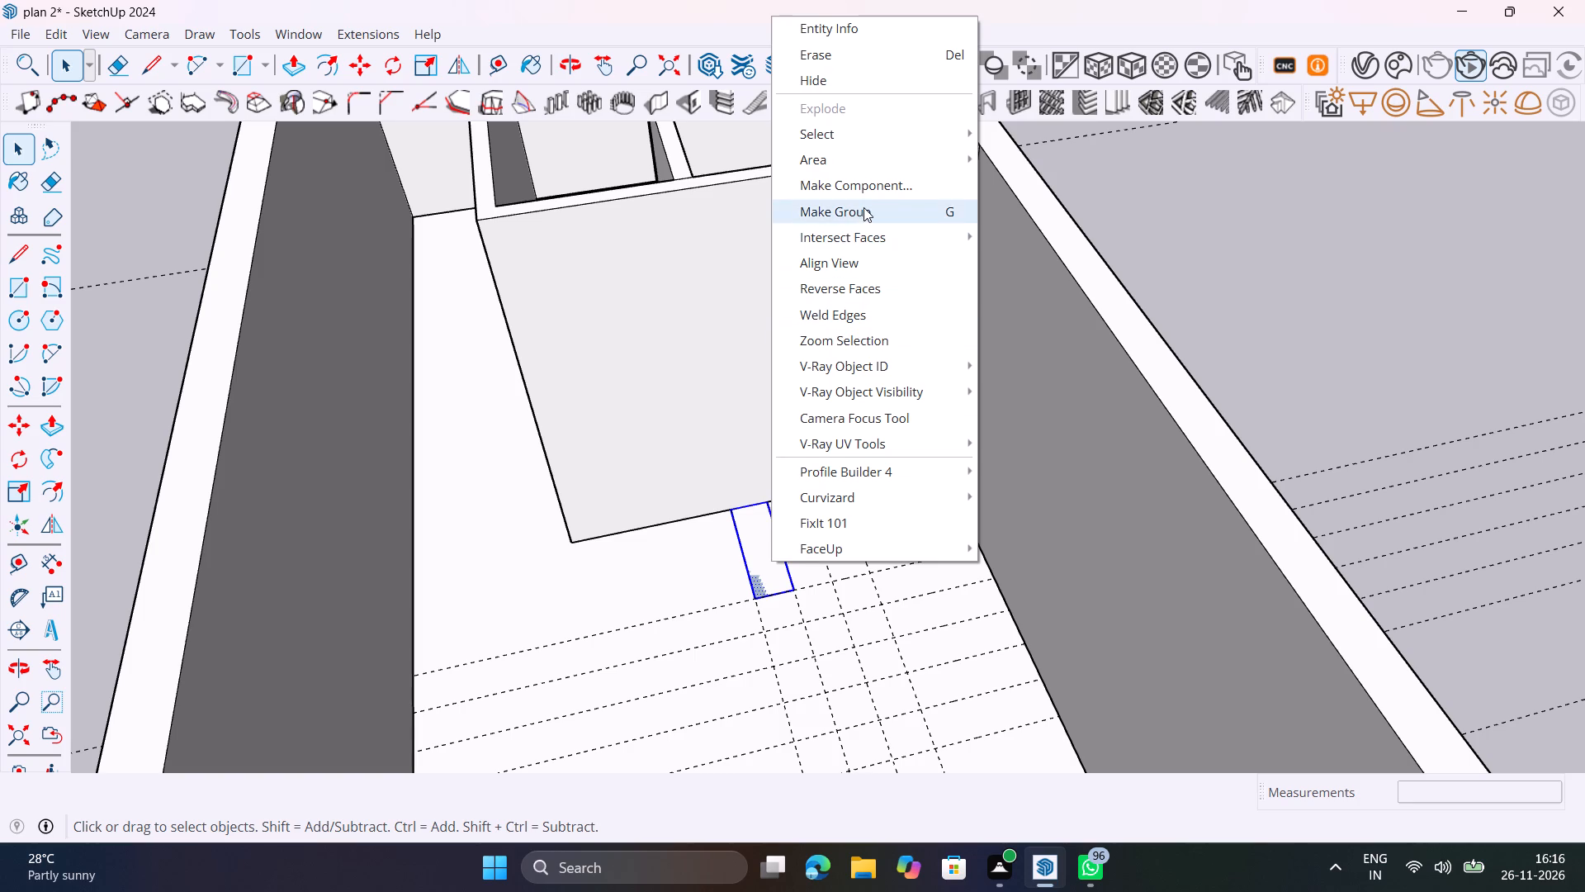
Inside the rectangle's group, Push/Pull the face up 6" into a block, and leave the group.
double_click(773, 576)
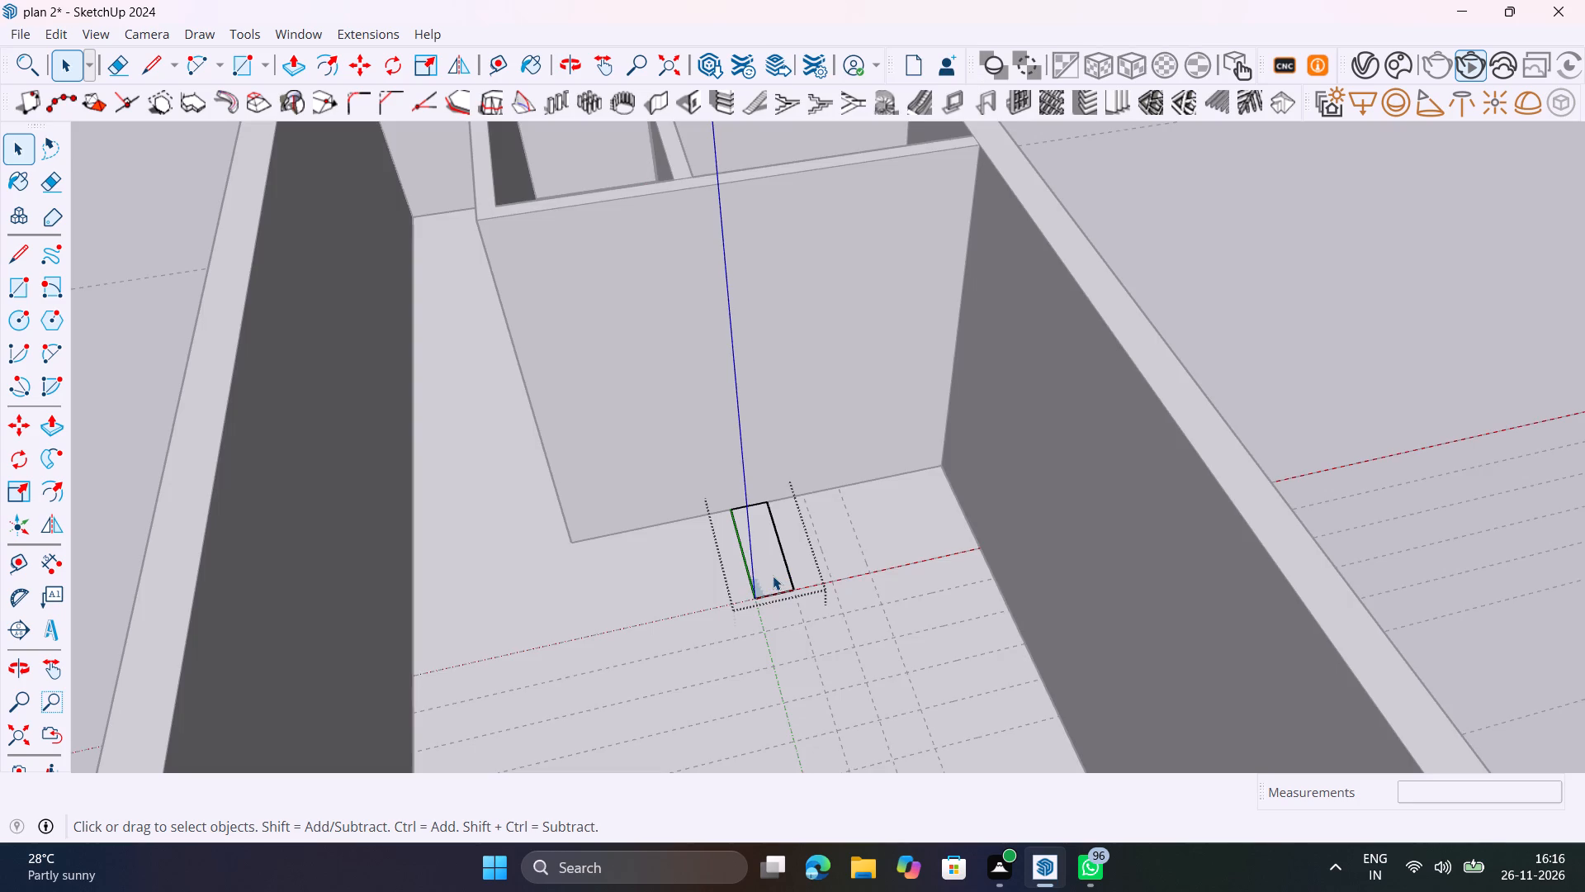
click(773, 576)
click(773, 576)
key(p)
click(769, 569)
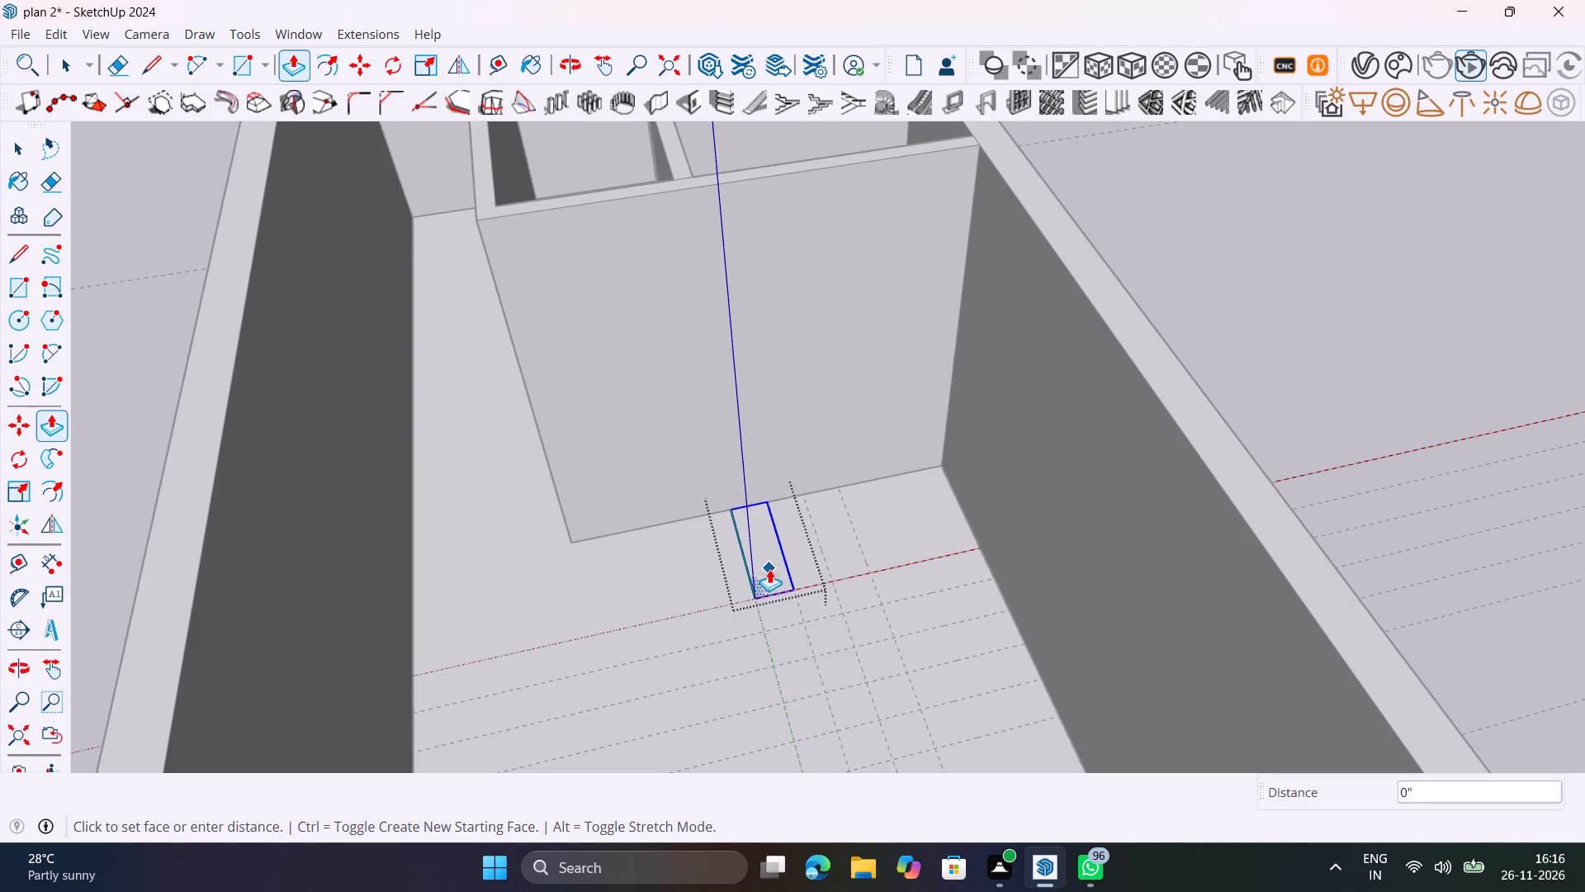
text(6")
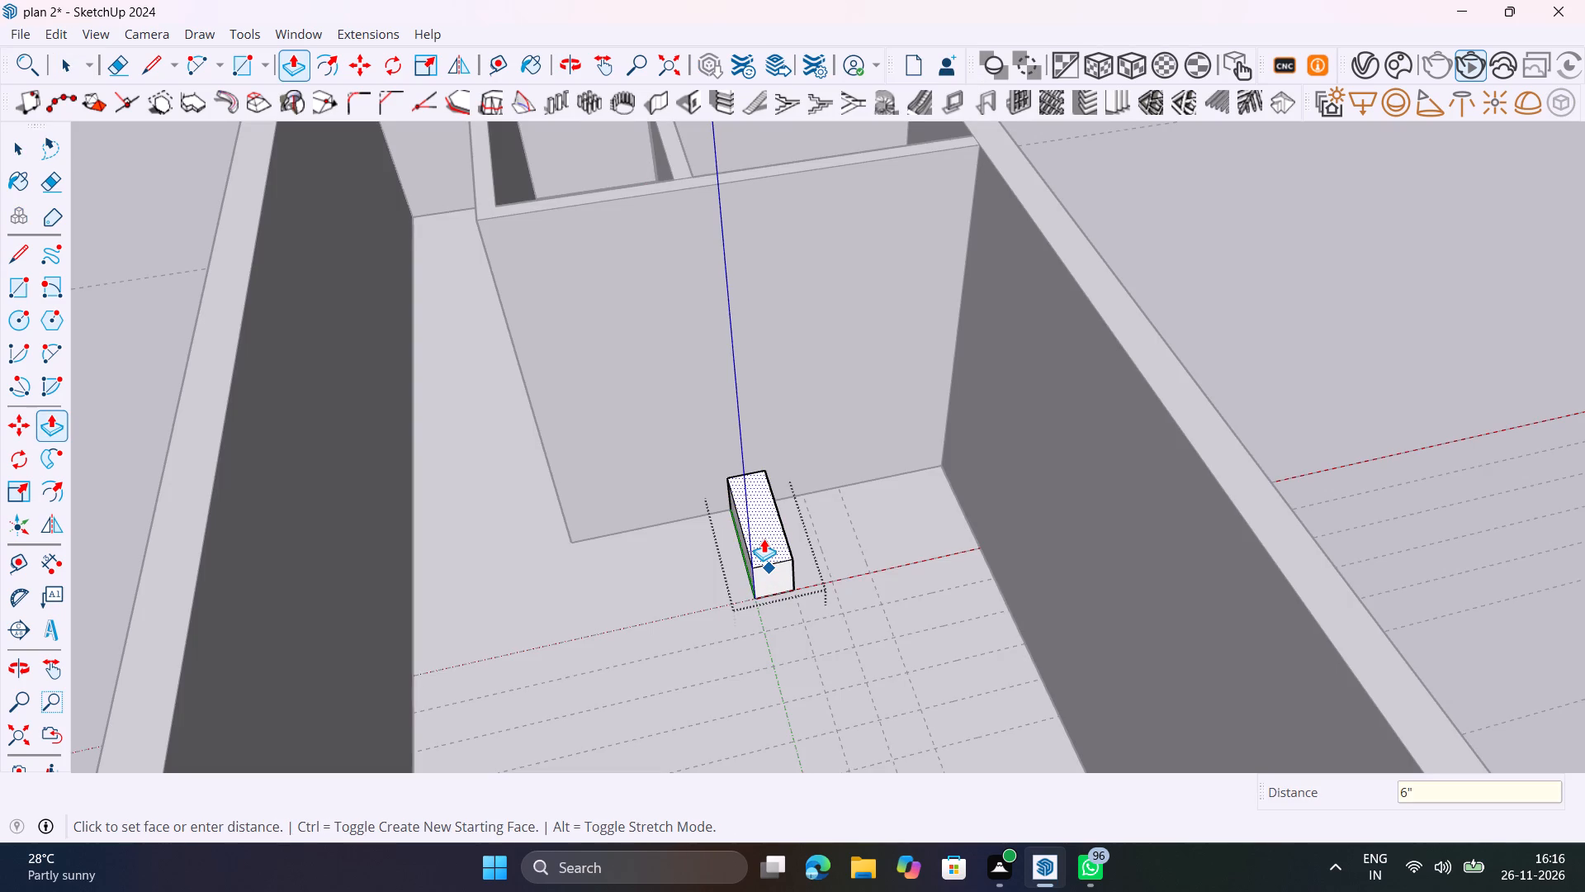
key(Return)
key(space)
scroll(621, 485, down, 6)
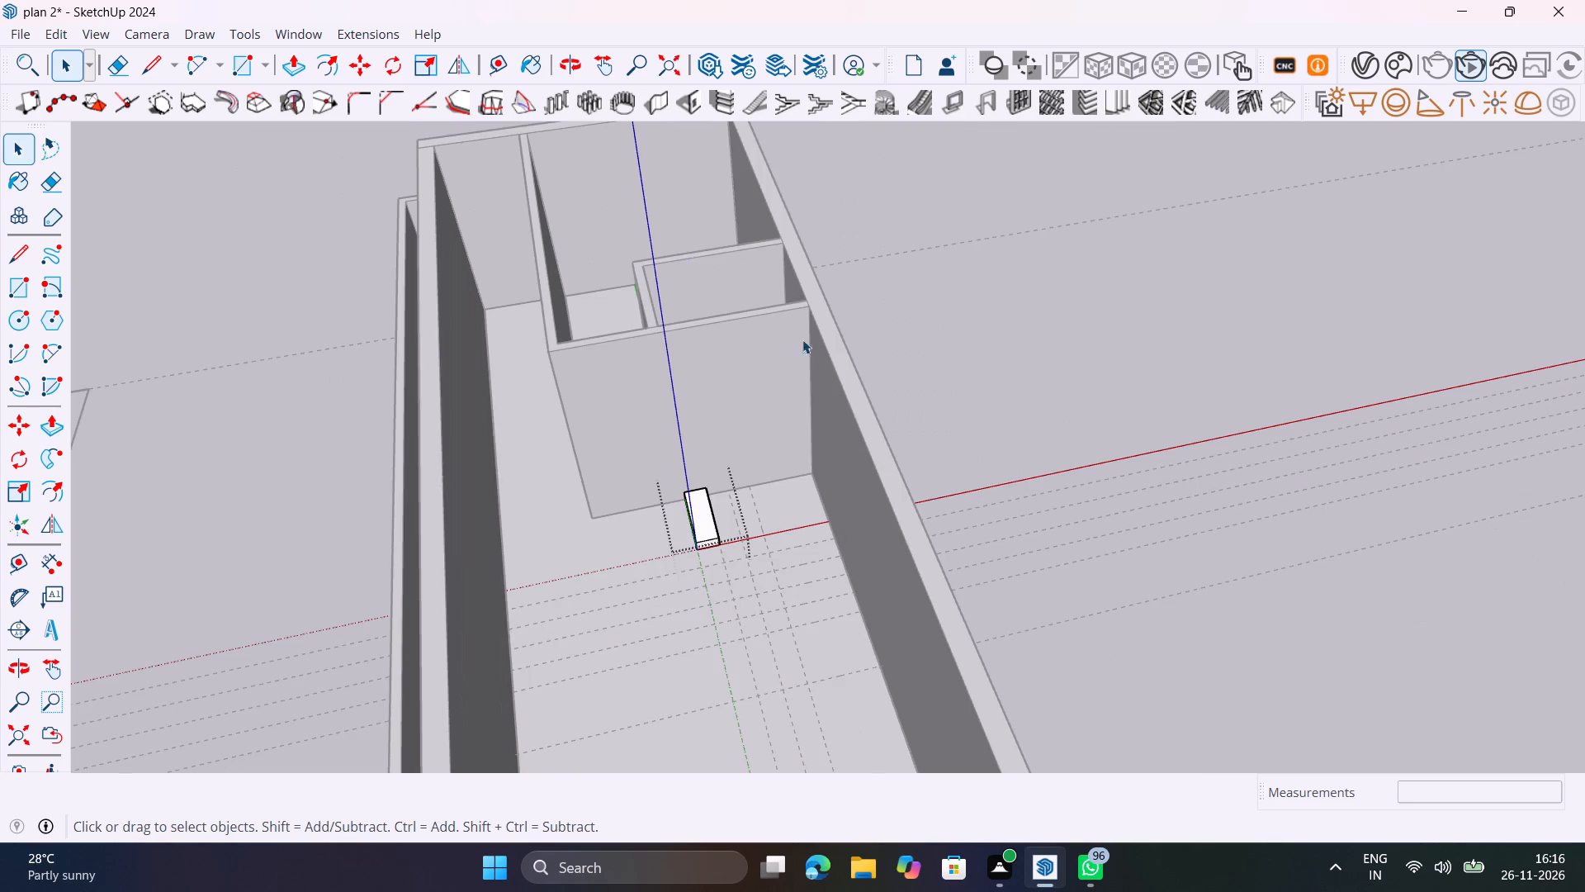
click(970, 294)
scroll(688, 559, up, 5)
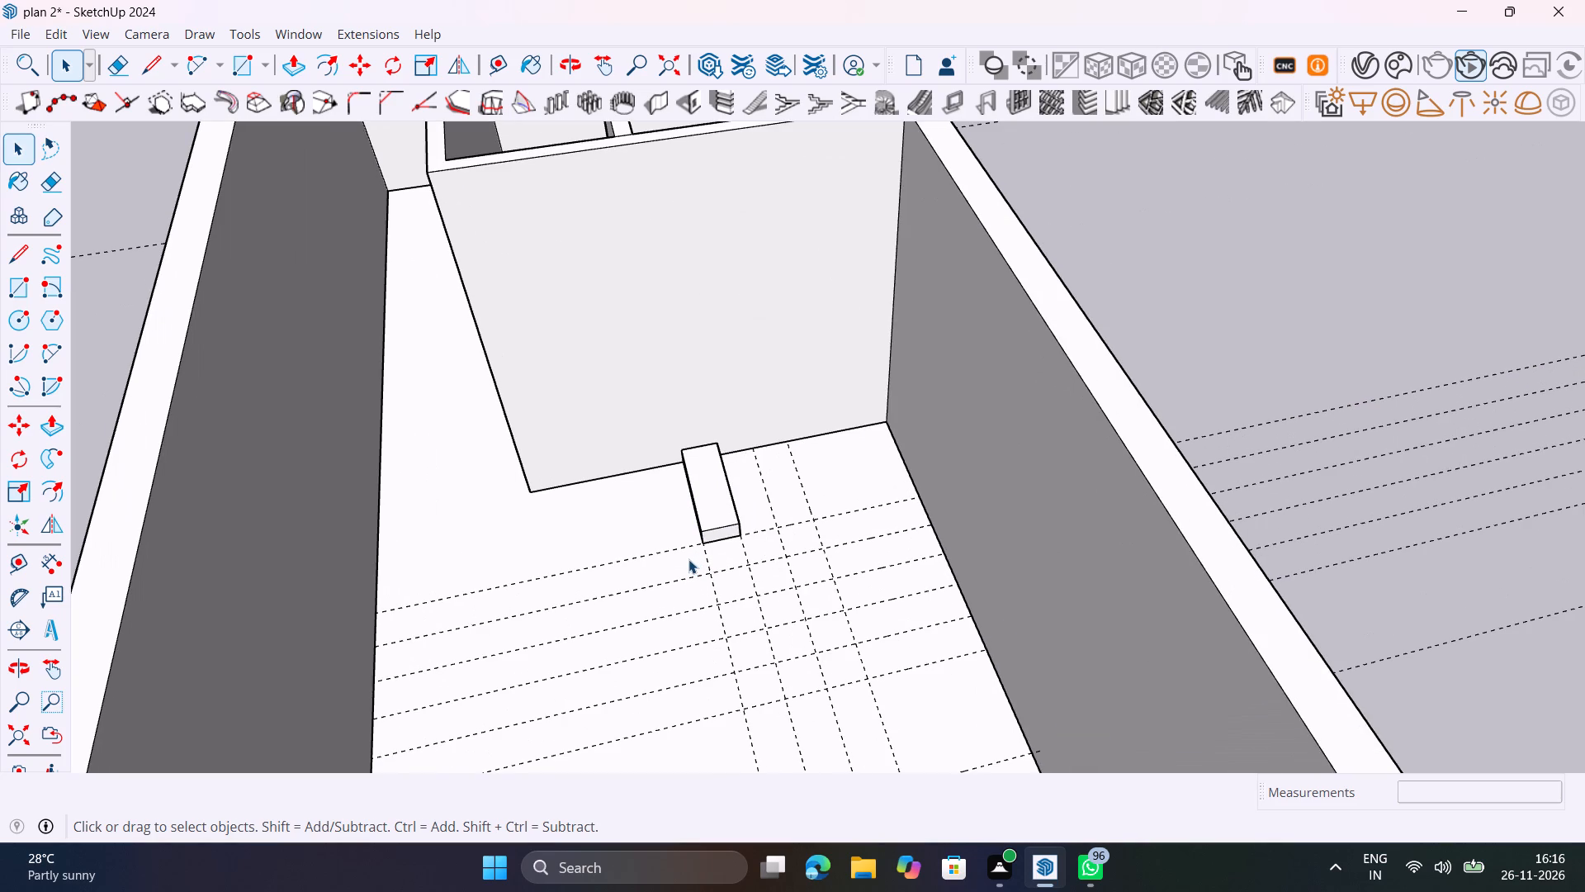
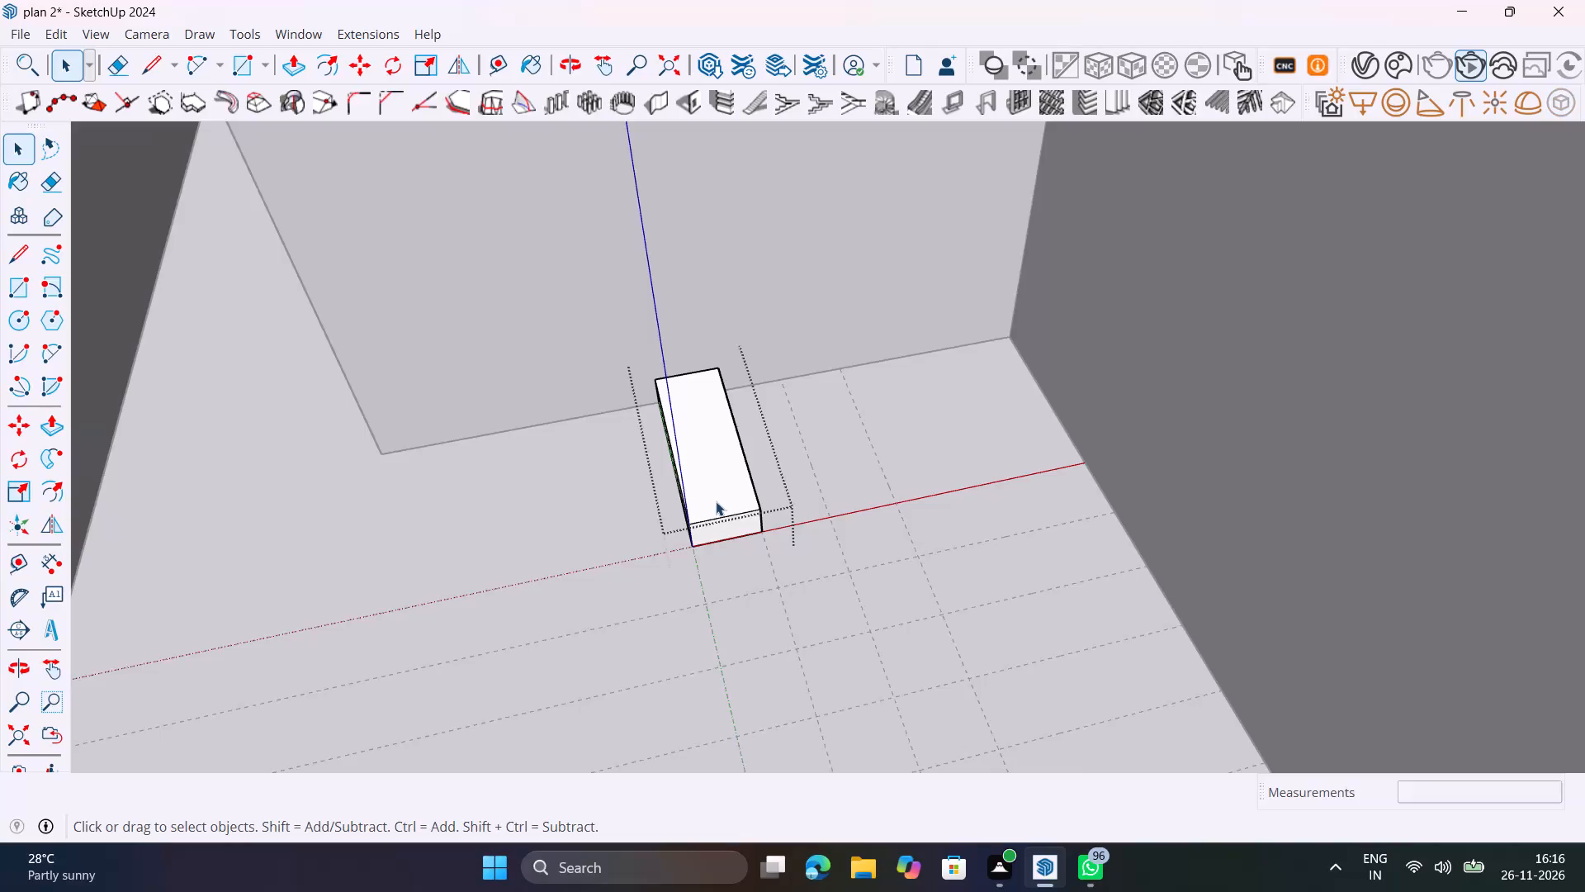
Copy the grouped block three times corner to corner, each copy 1' further along the partition wall and 6" higher, forming stairs.
scroll(716, 501, down, 13)
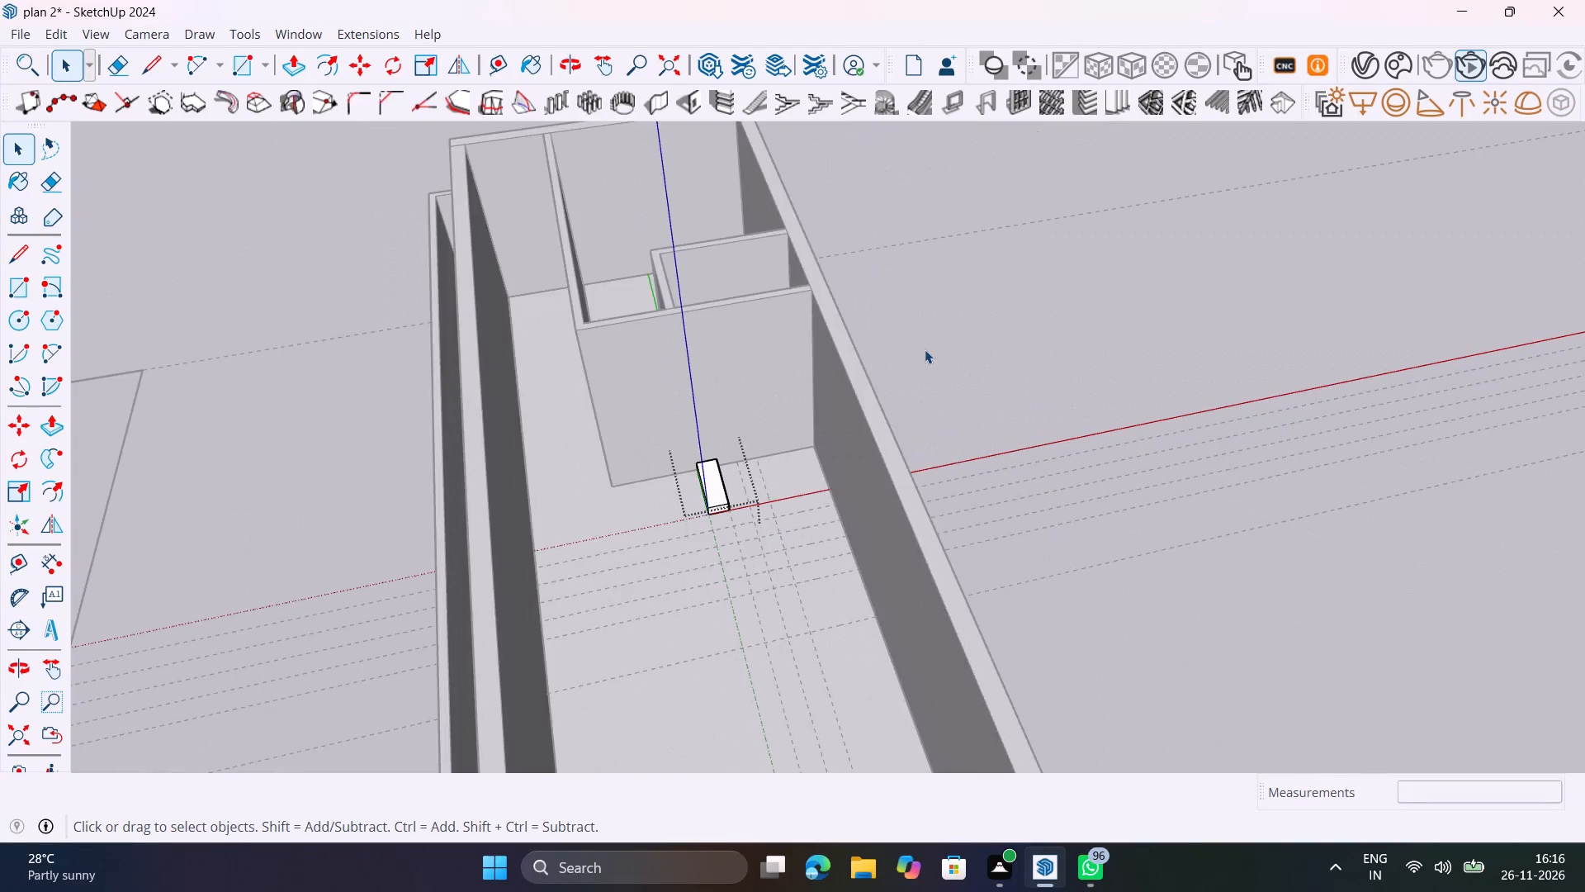
click(923, 349)
click(716, 501)
scroll(712, 501, up, 10)
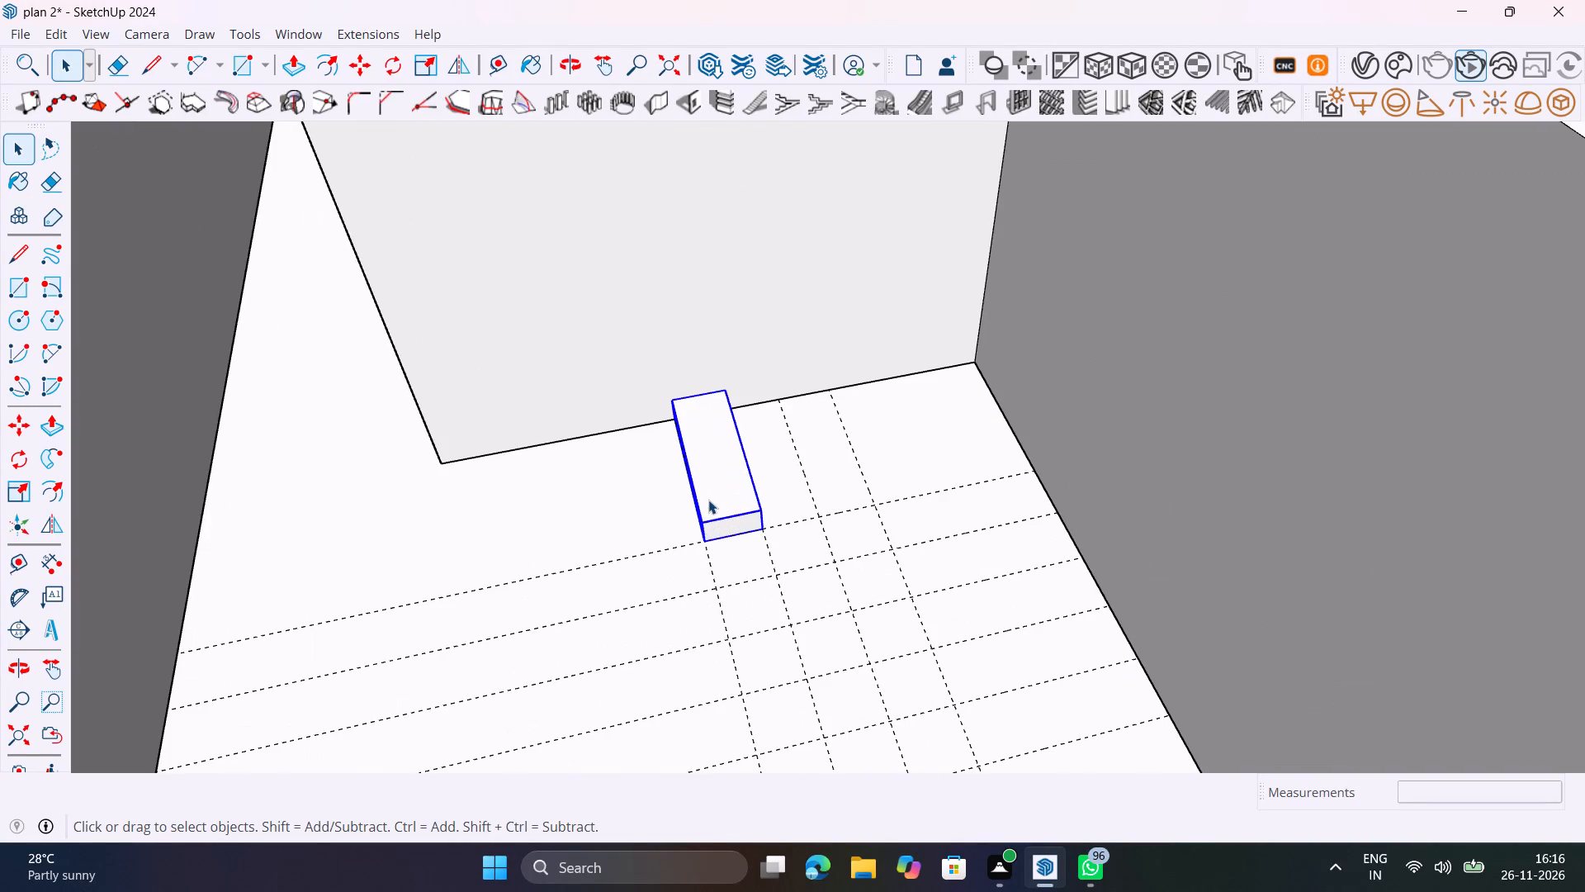
key(m)
click(707, 547)
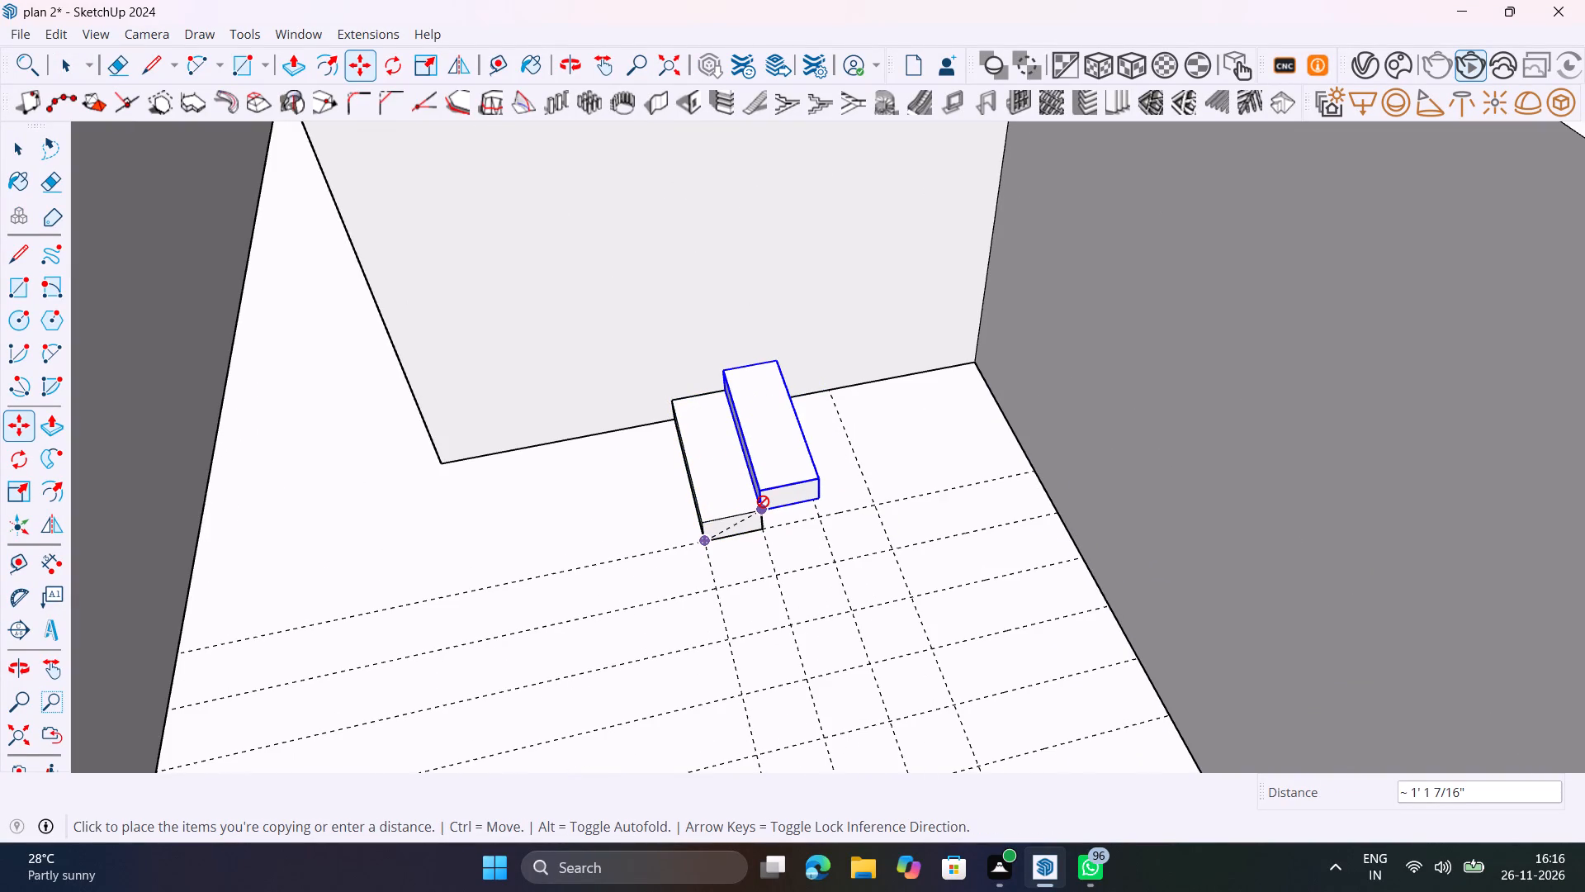
click(764, 512)
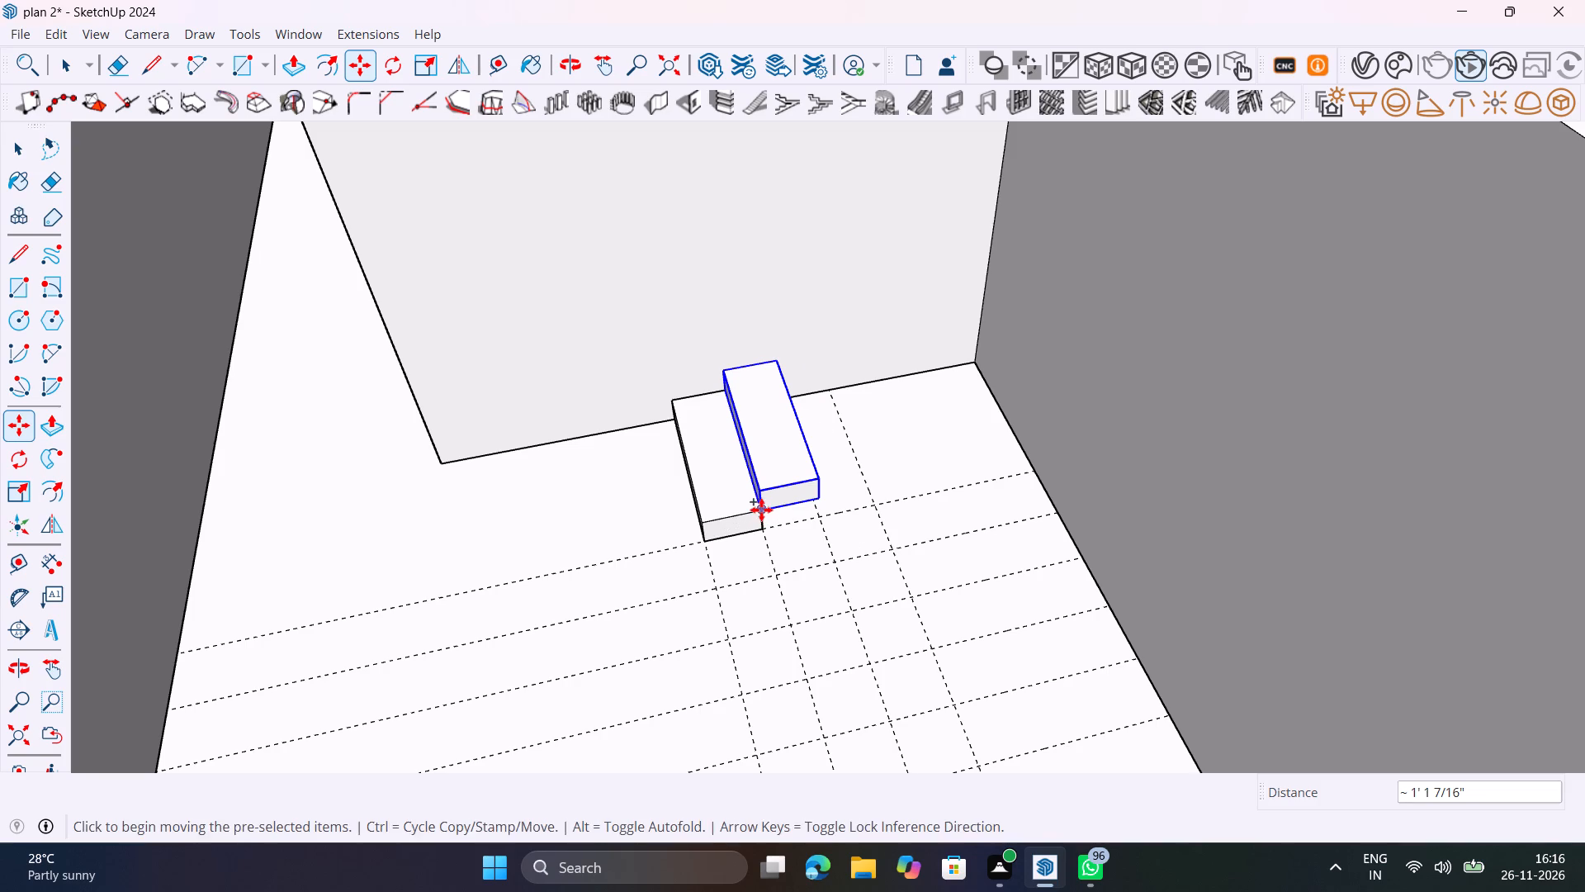
click(761, 510)
click(814, 481)
click(819, 481)
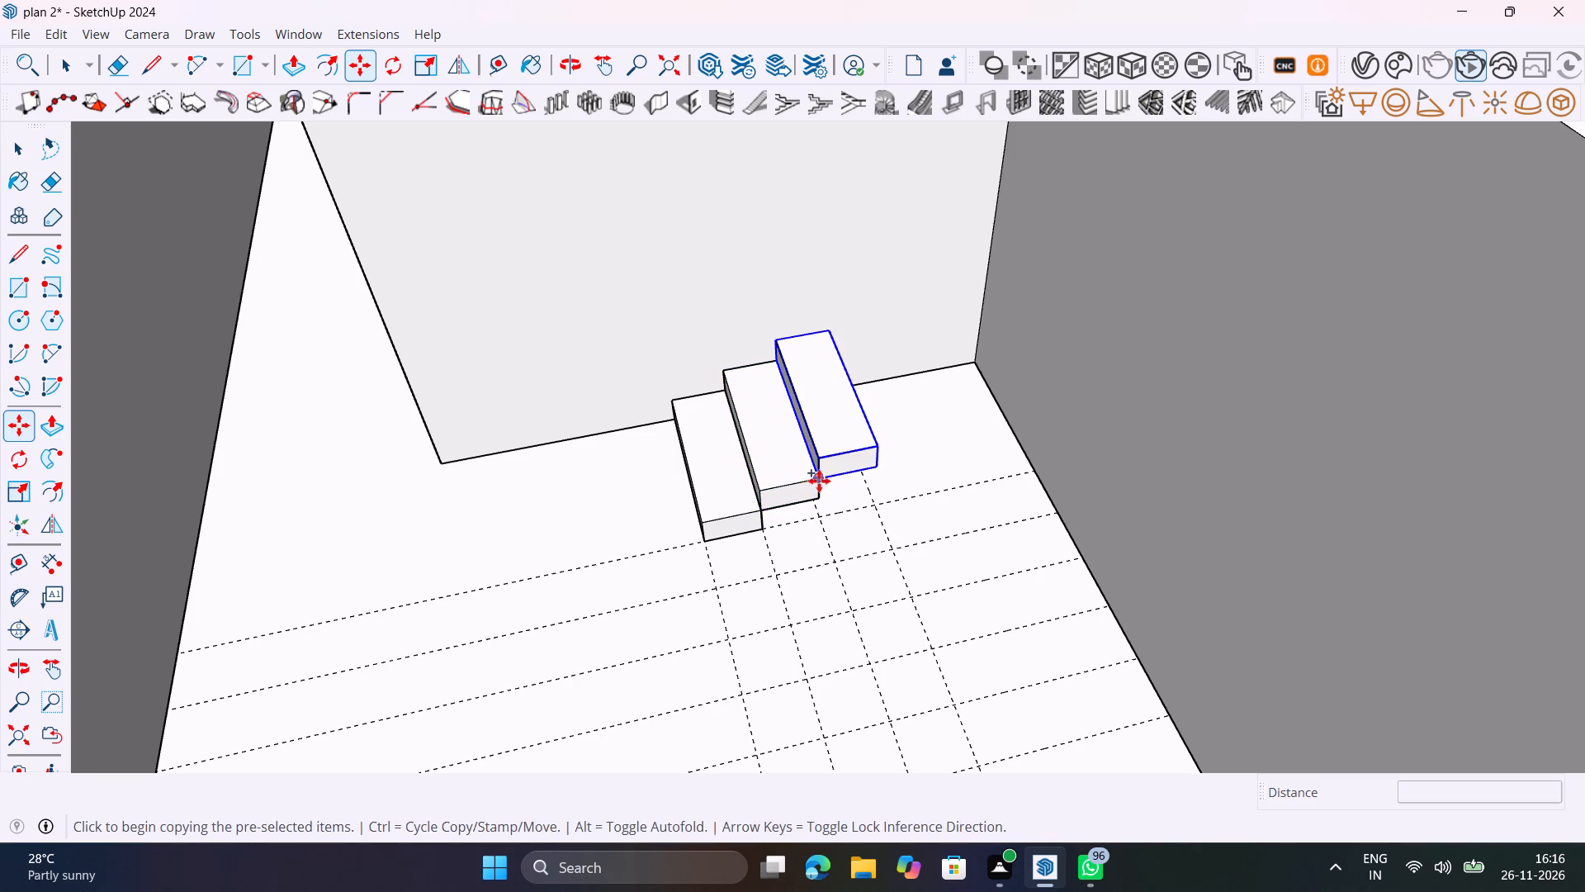
click(879, 446)
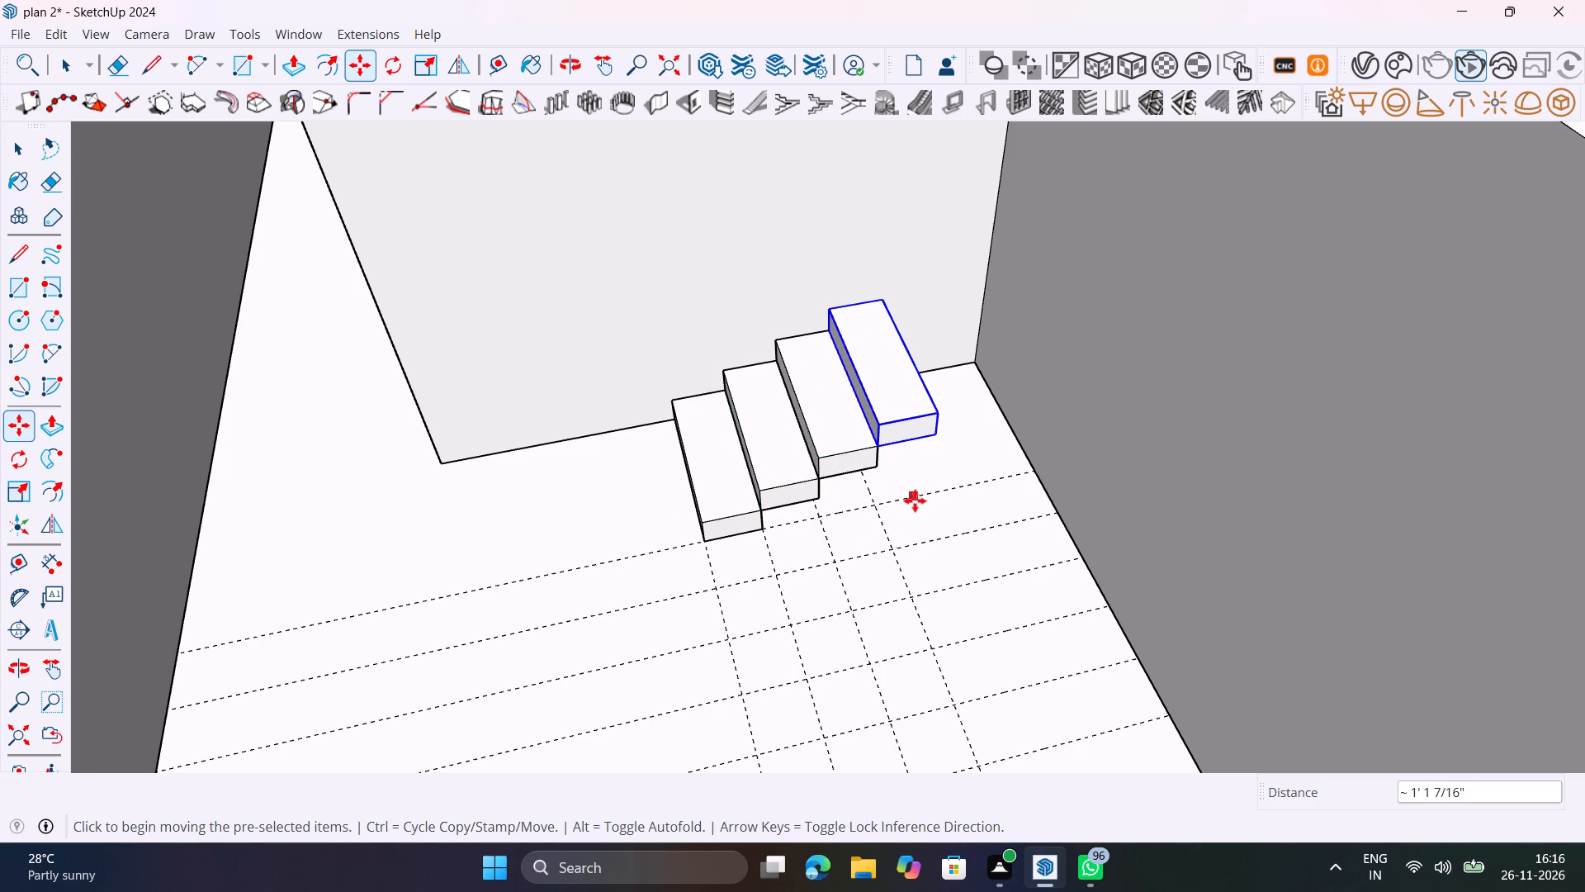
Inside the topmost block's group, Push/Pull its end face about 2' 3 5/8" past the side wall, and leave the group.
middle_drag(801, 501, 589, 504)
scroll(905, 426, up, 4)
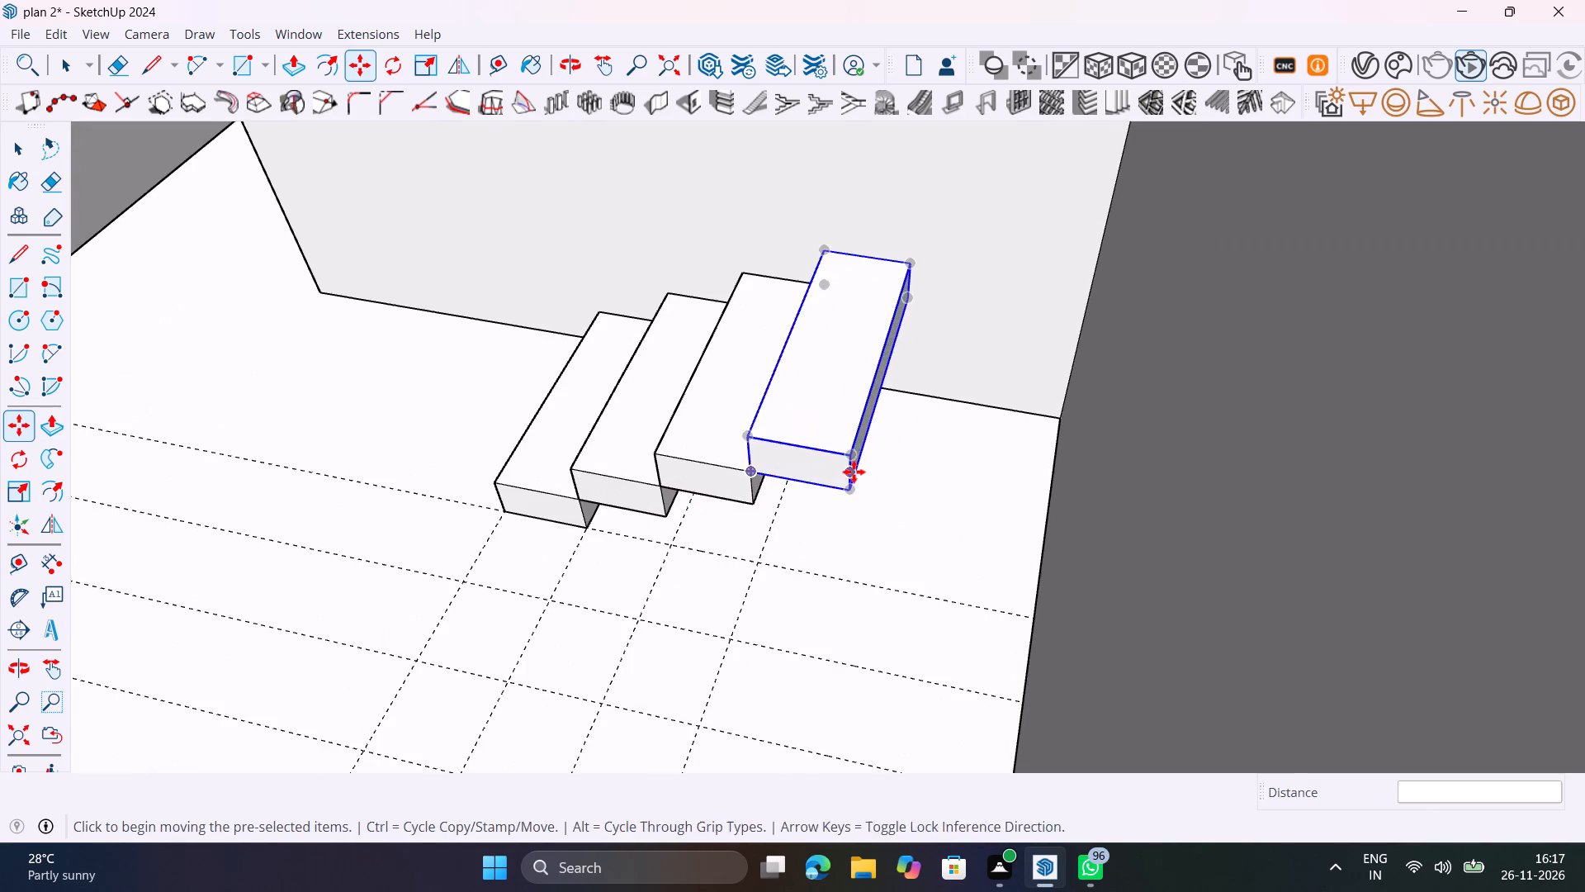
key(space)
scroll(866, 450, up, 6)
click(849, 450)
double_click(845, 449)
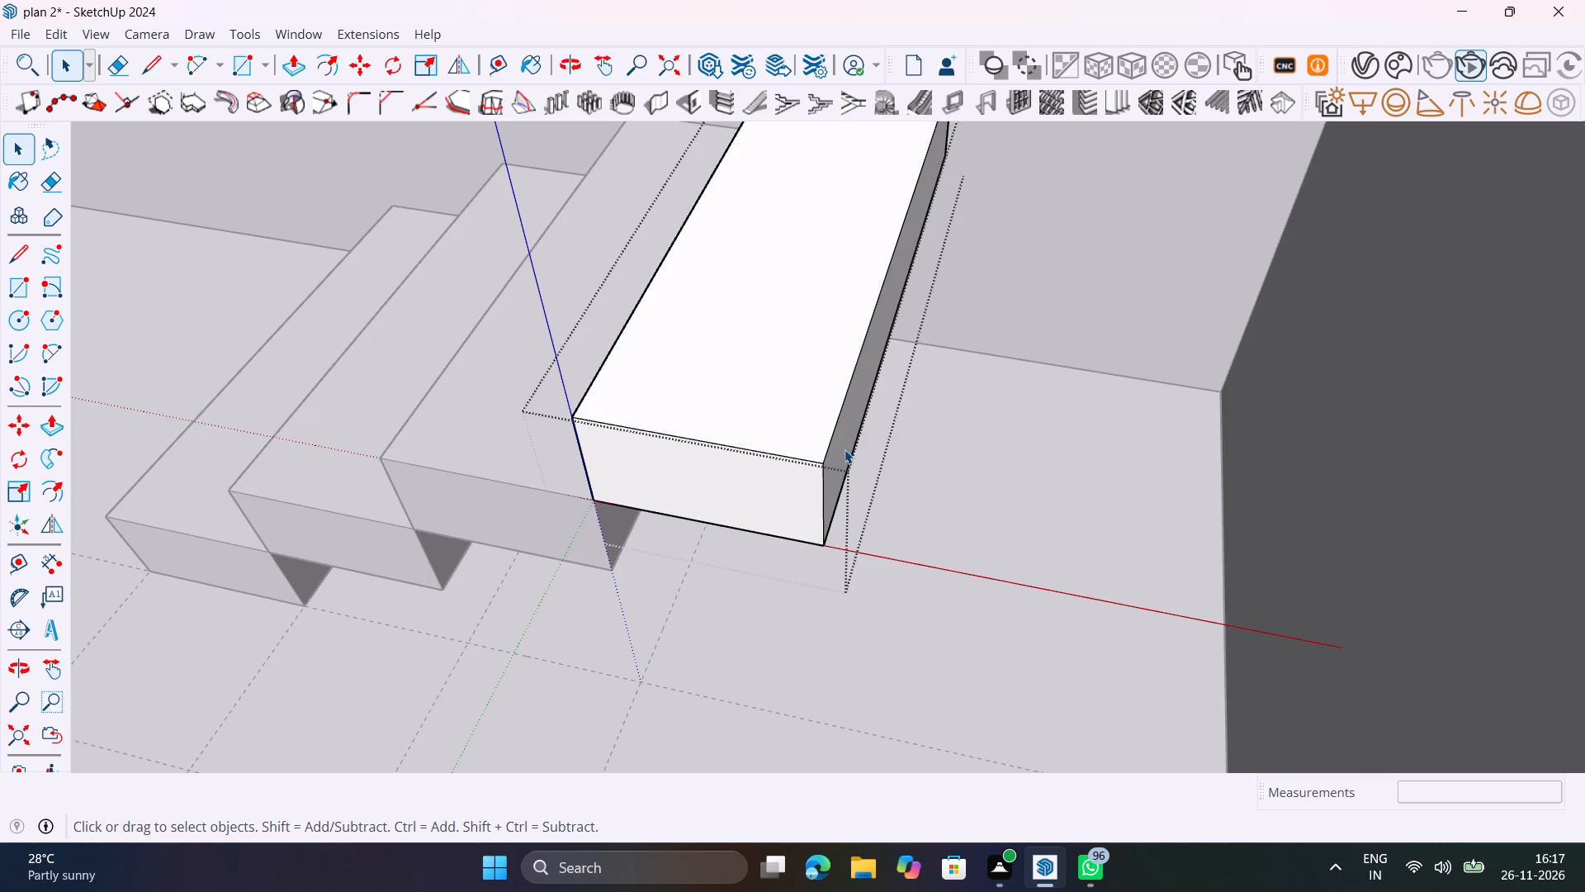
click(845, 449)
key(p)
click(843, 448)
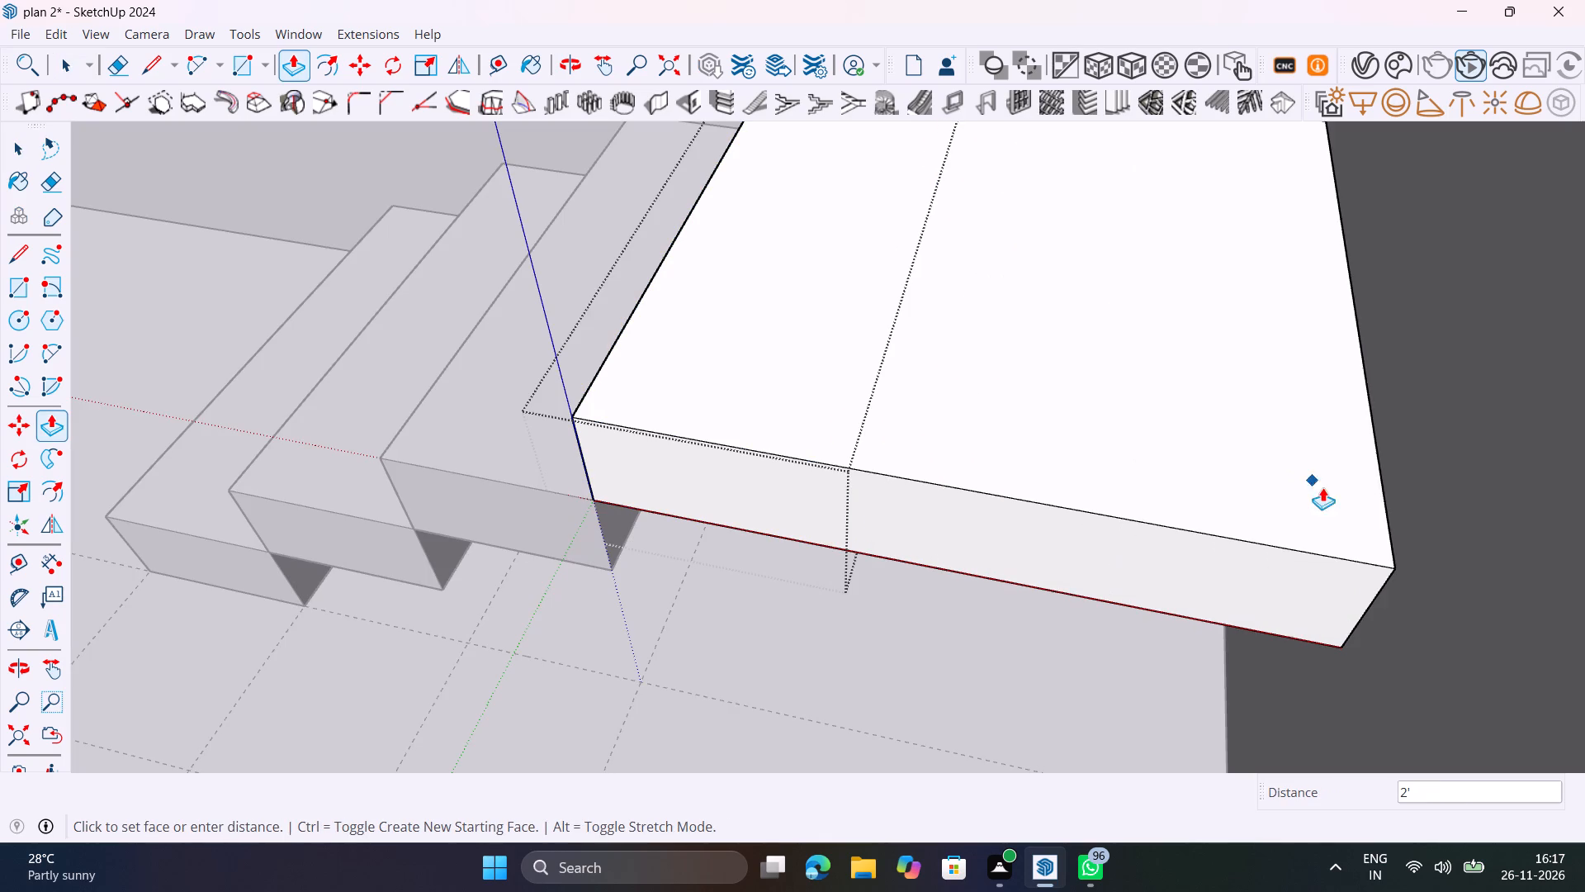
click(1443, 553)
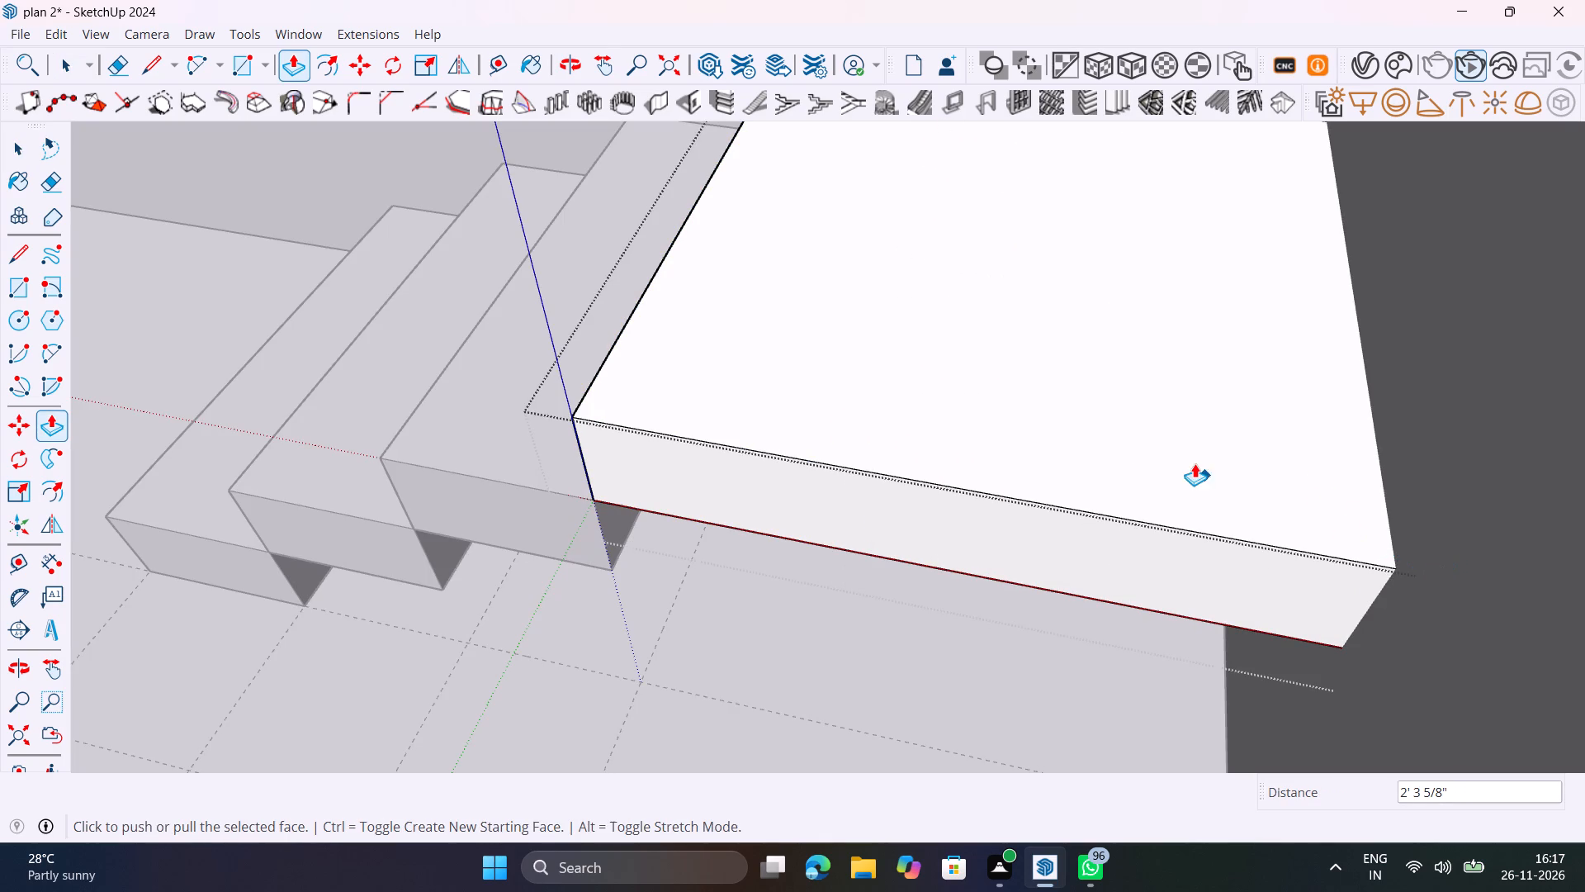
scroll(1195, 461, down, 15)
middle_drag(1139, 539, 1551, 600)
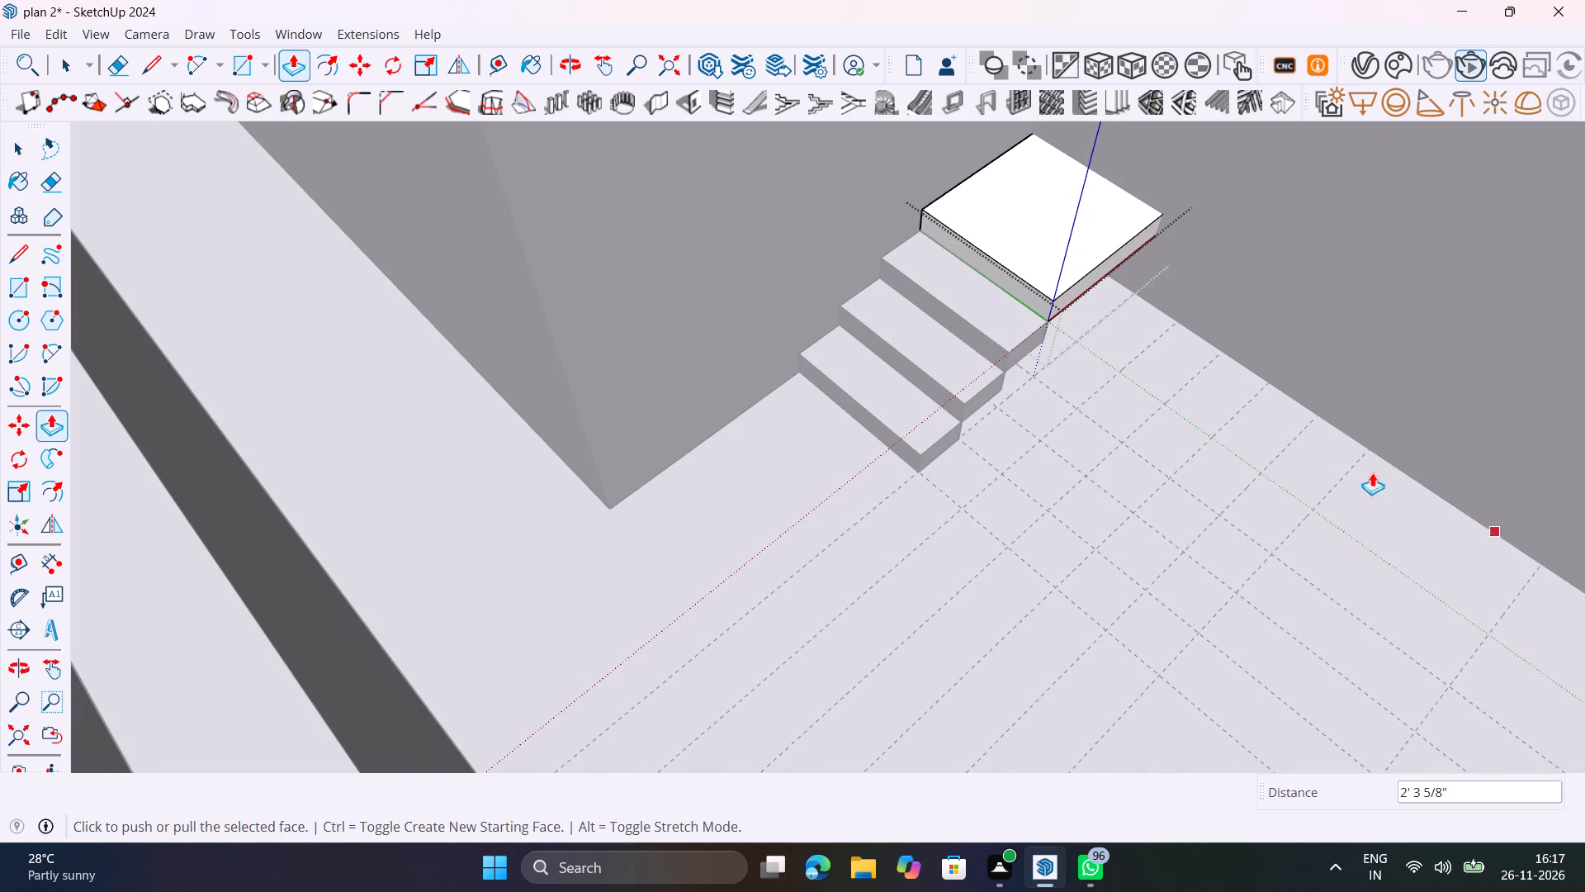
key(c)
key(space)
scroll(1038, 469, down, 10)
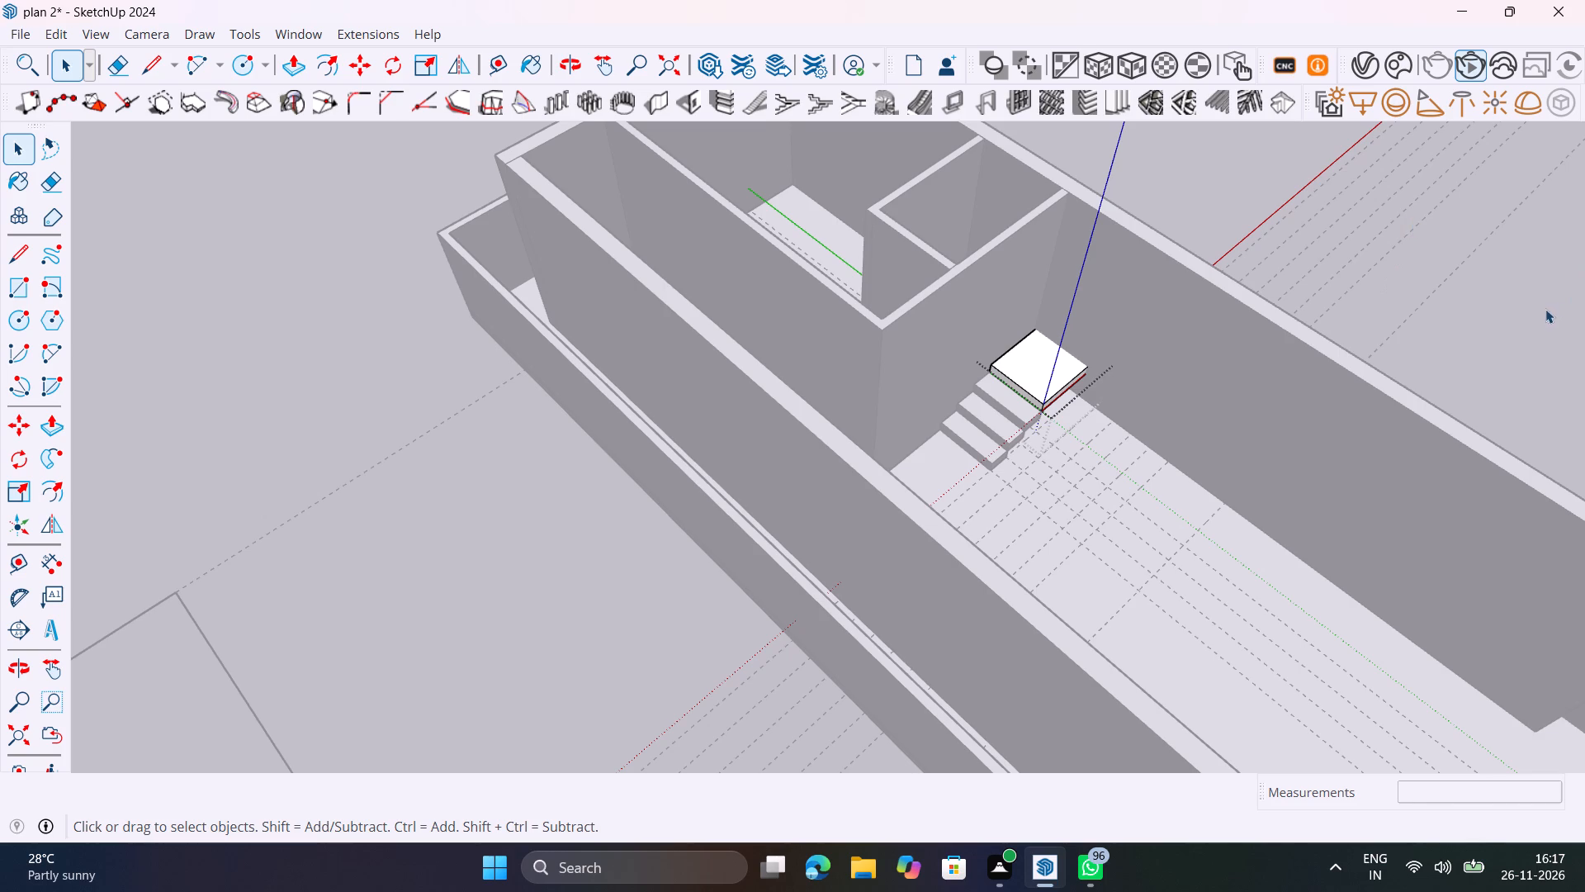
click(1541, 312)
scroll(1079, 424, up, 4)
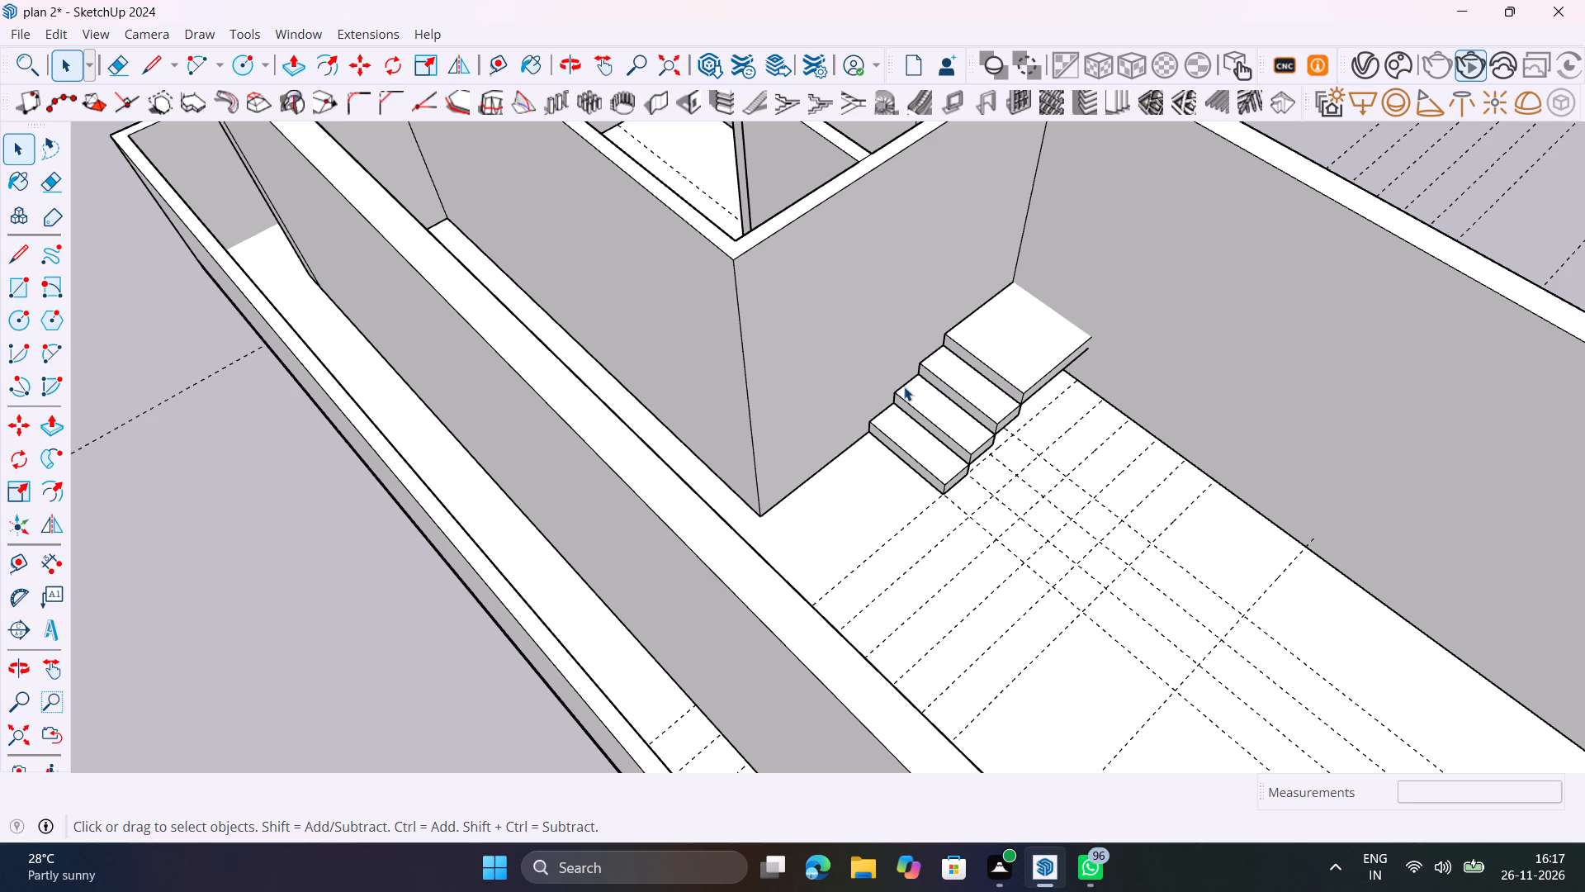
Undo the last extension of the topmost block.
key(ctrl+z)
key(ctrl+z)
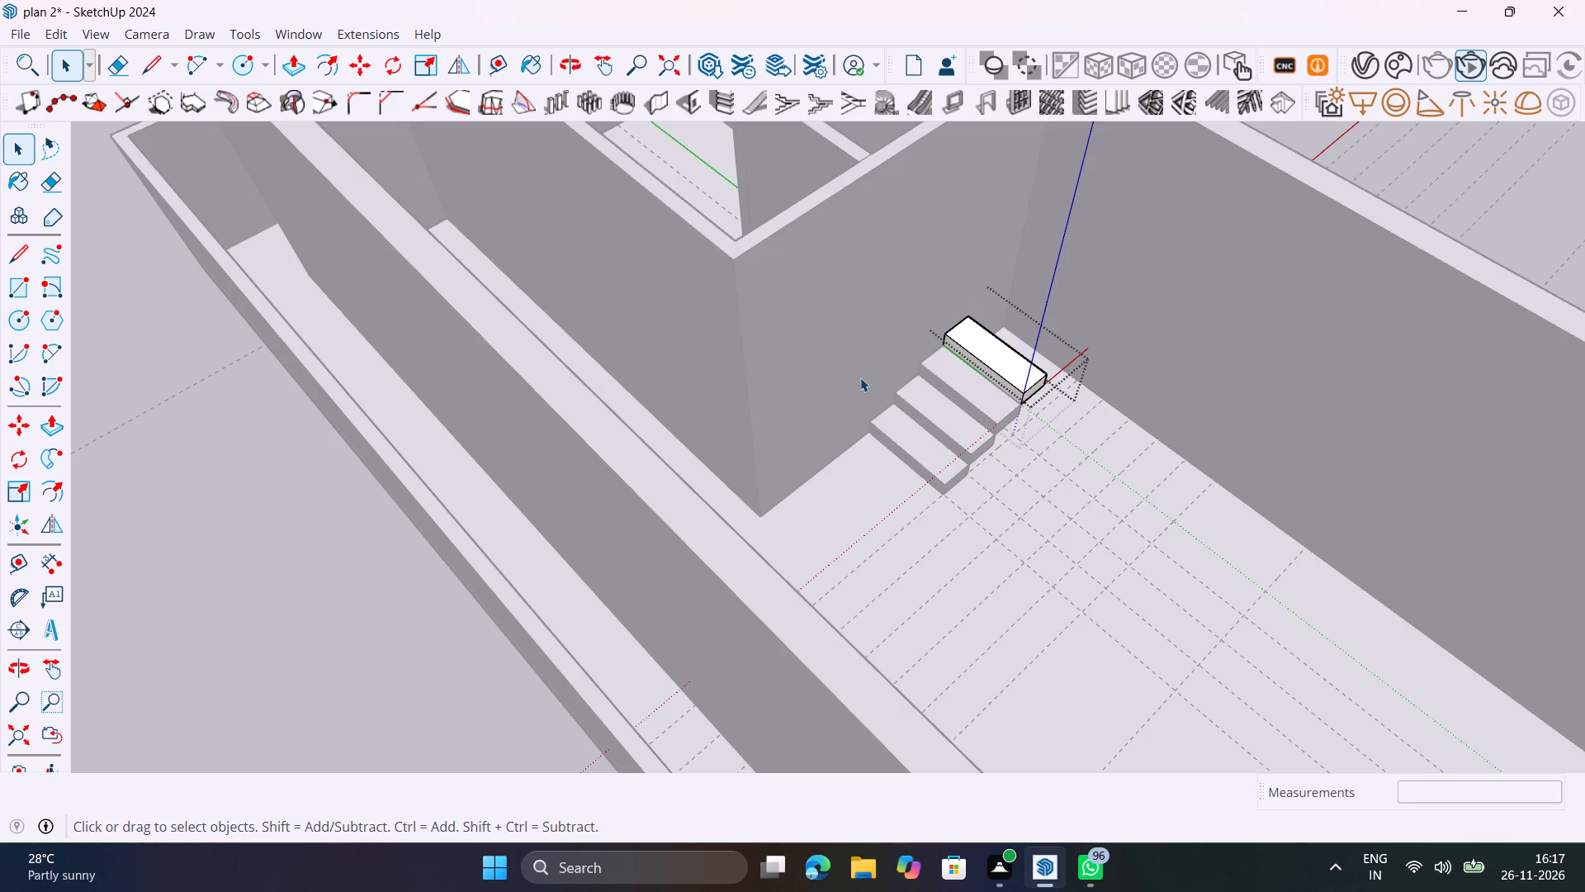
Inside the topmost block's group, Push/Pull the face towards the side wall out 2' to form a landing, and leave the group.
middle_drag(956, 436, 460, 524)
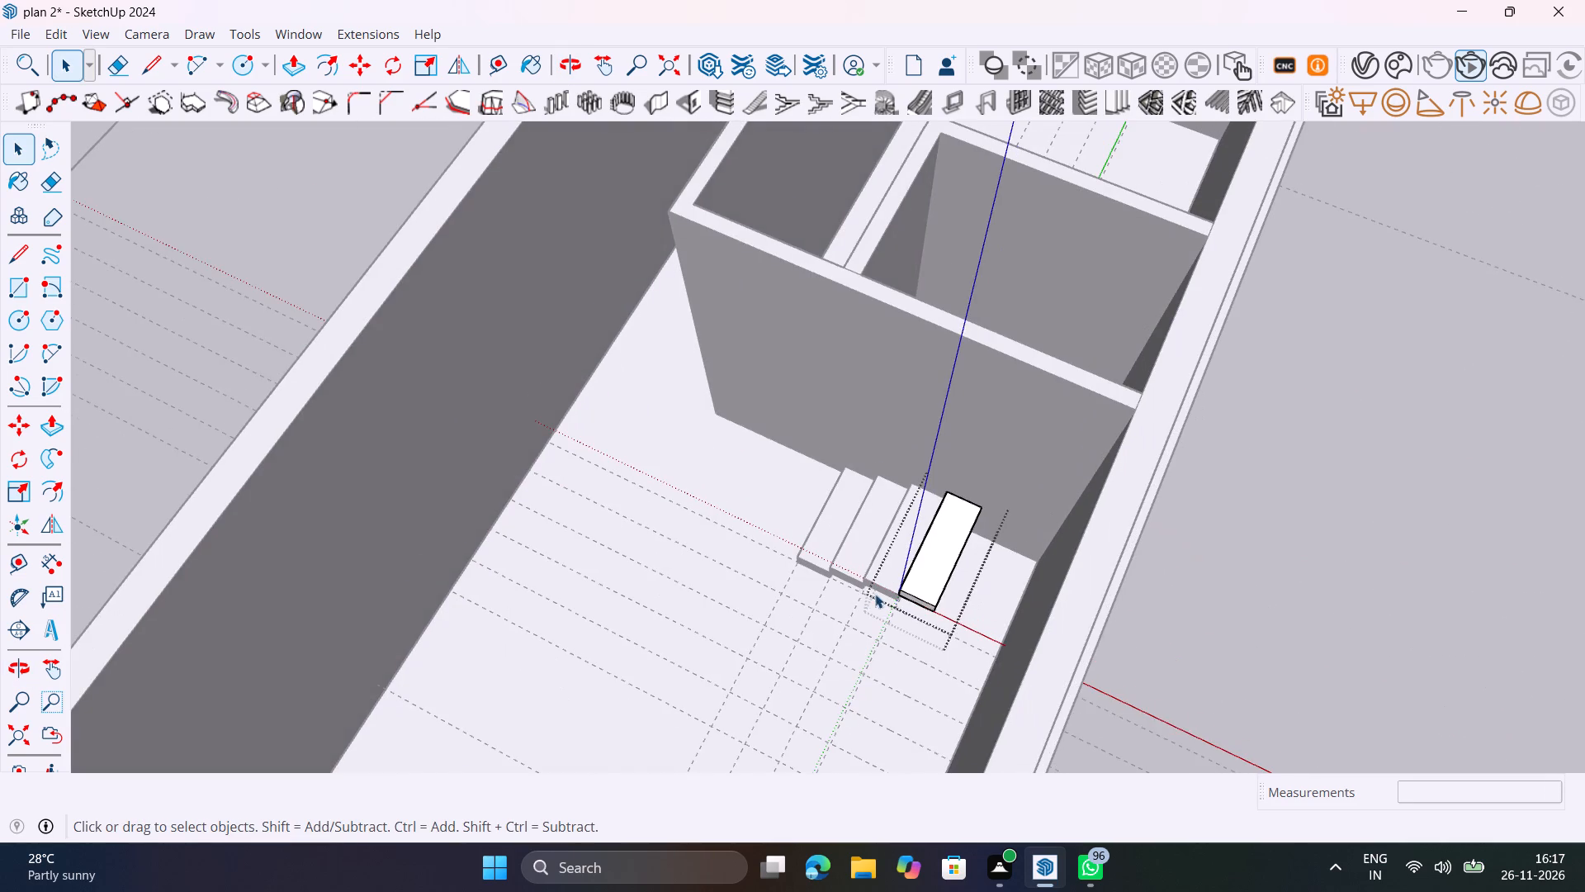
scroll(887, 595, up, 7)
middle_drag(972, 604, 933, 476)
middle_drag(960, 527, 1040, 597)
scroll(849, 362, up, 10)
click(858, 389)
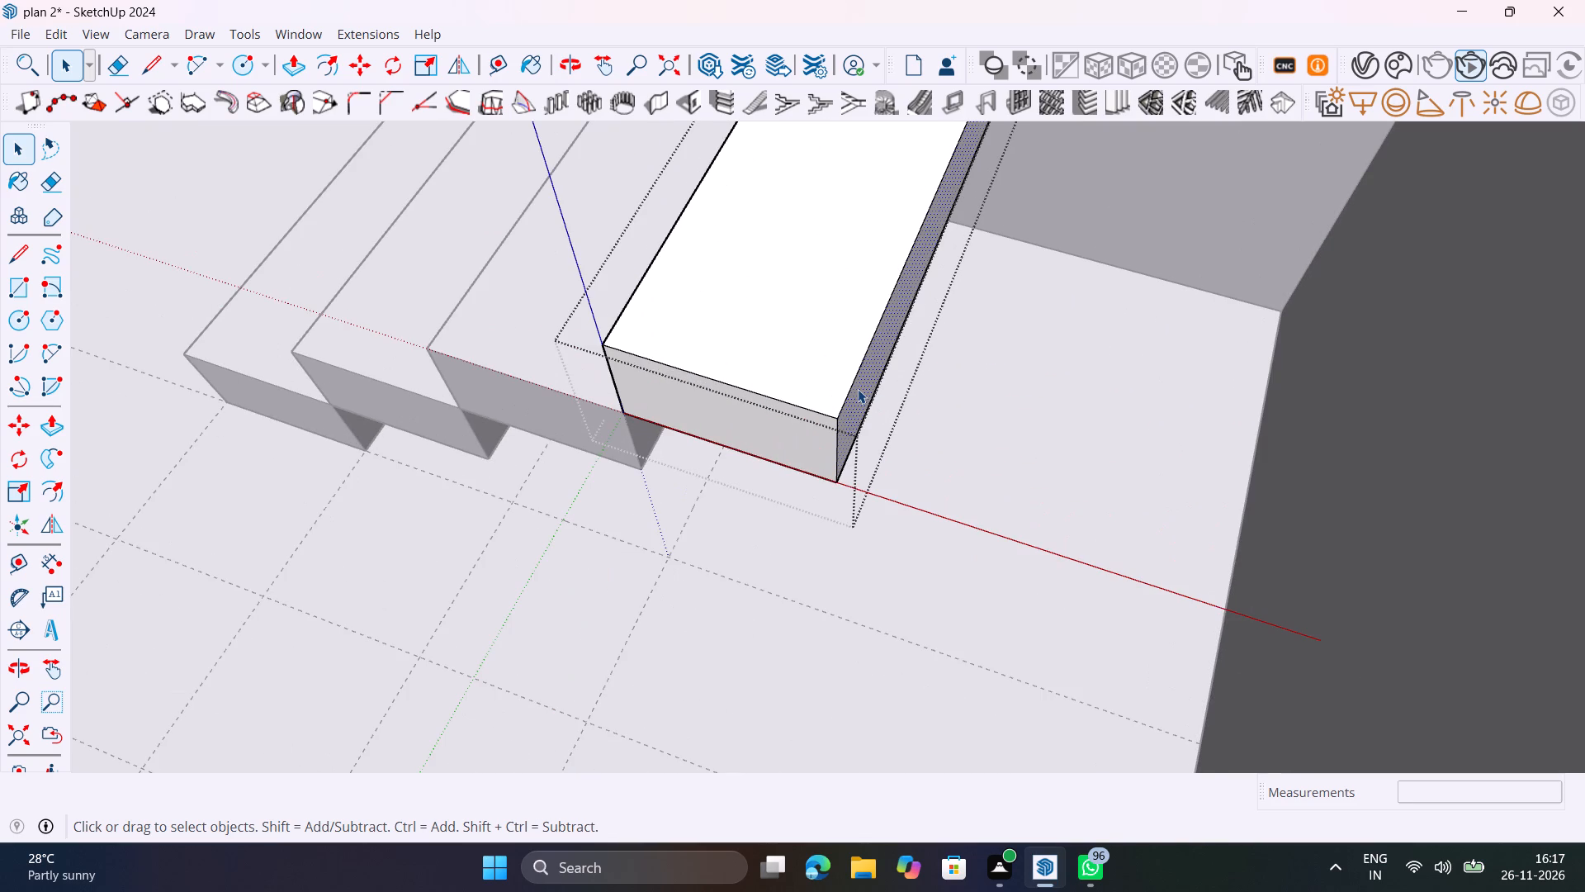
key(p)
click(854, 389)
scroll(934, 391, down, 6)
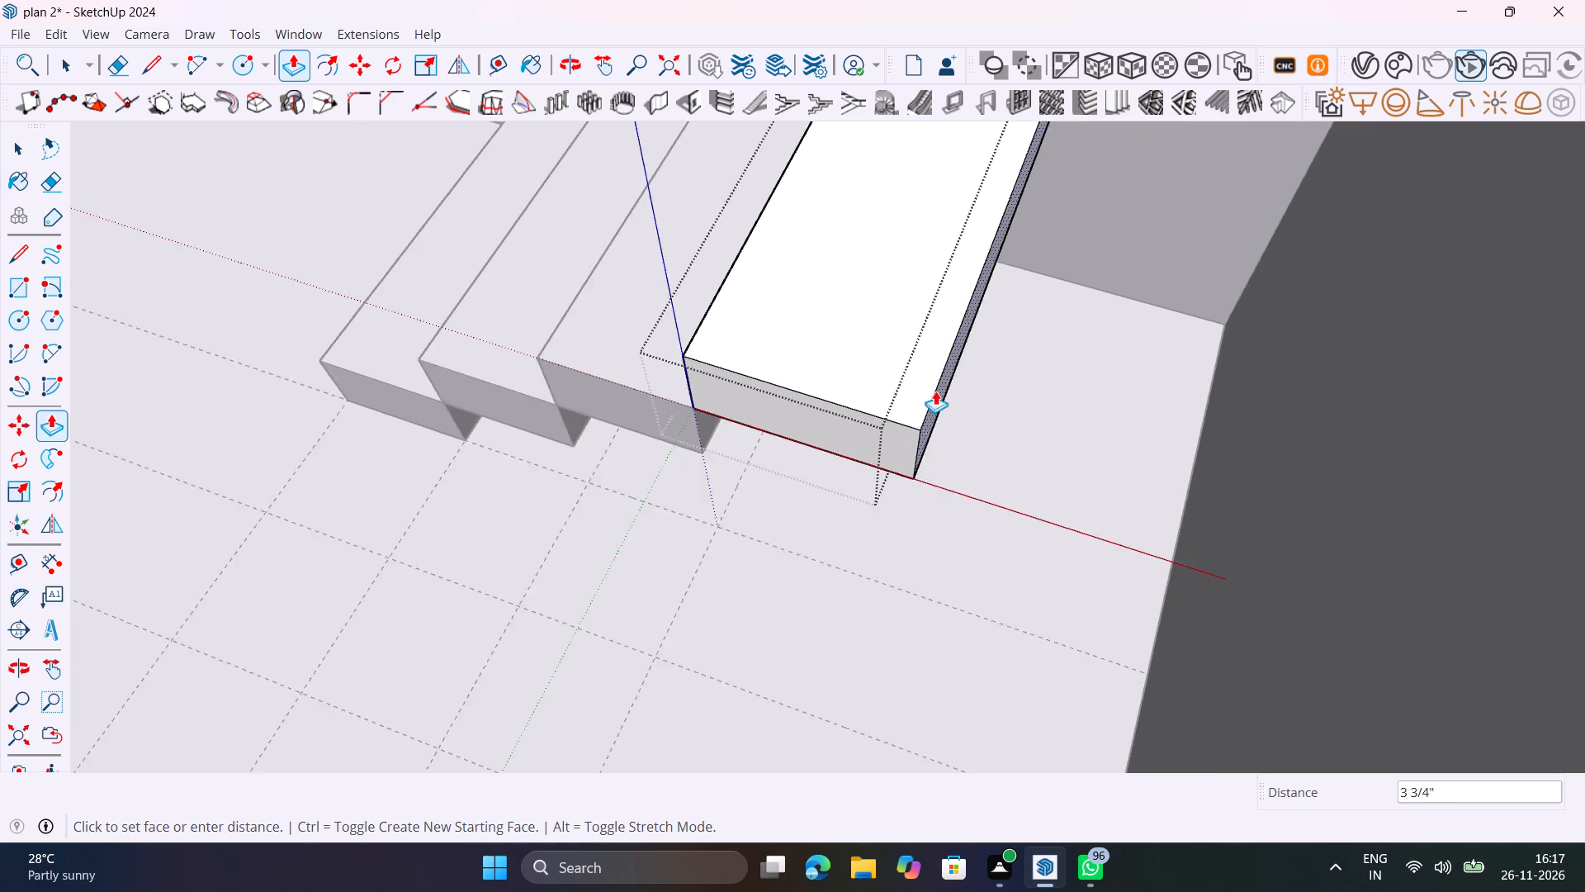
scroll(935, 391, down, 12)
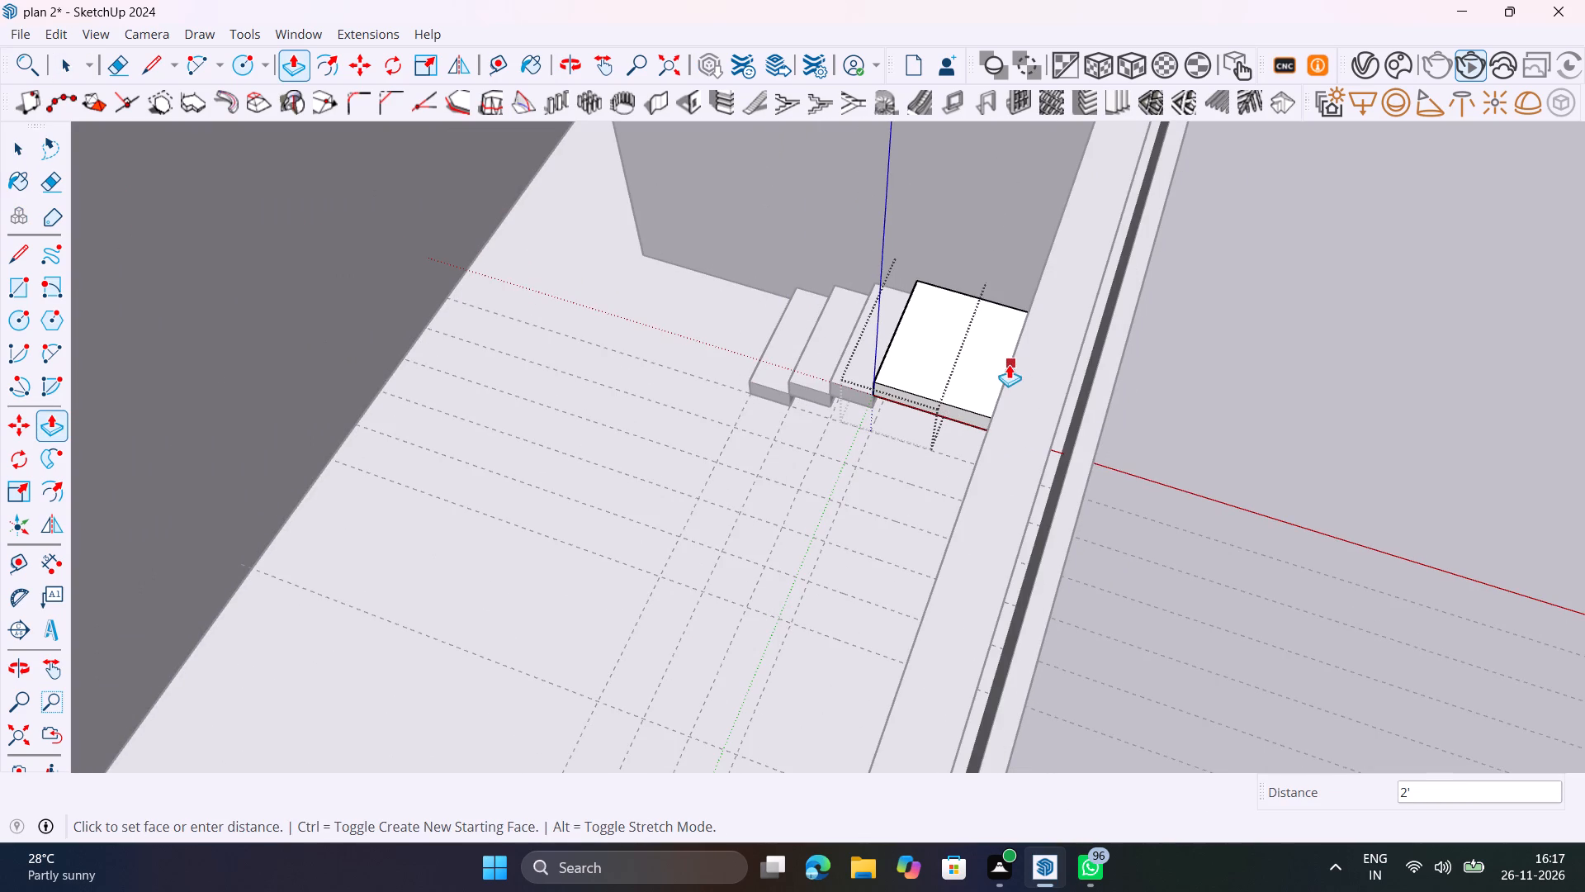
click(1009, 364)
middle_drag(991, 393, 1101, 407)
key(space)
drag(1277, 264, 1286, 265)
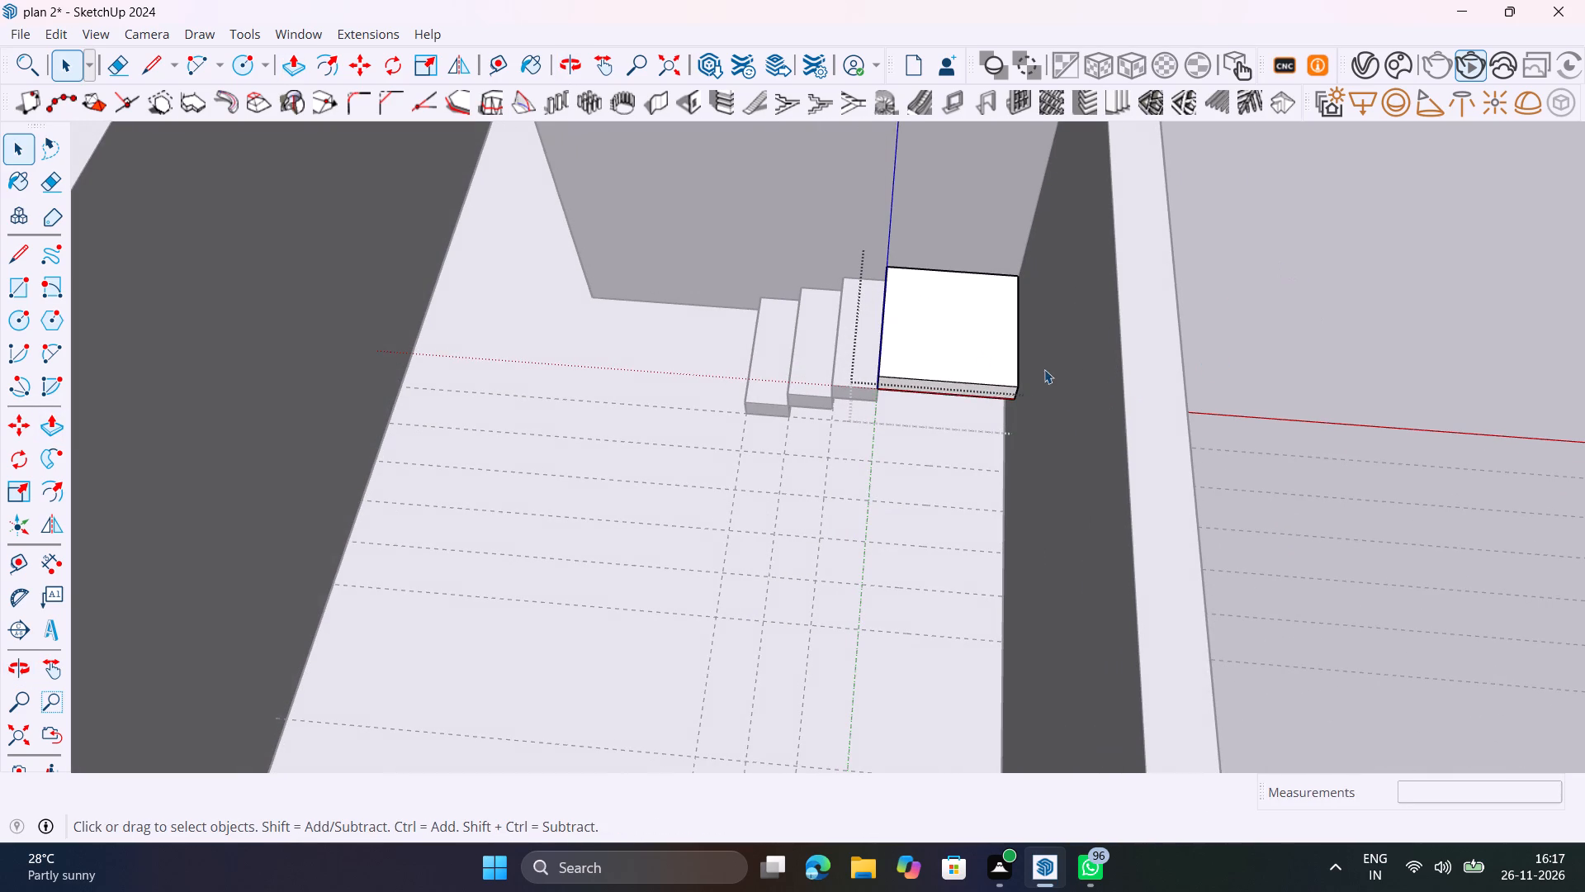
click(1231, 314)
Copy the lowest step block about 3' 2" across the floor, placing its corner on a guide intersection beside the stairs.
scroll(1032, 352, up, 9)
middle_drag(978, 447, 996, 291)
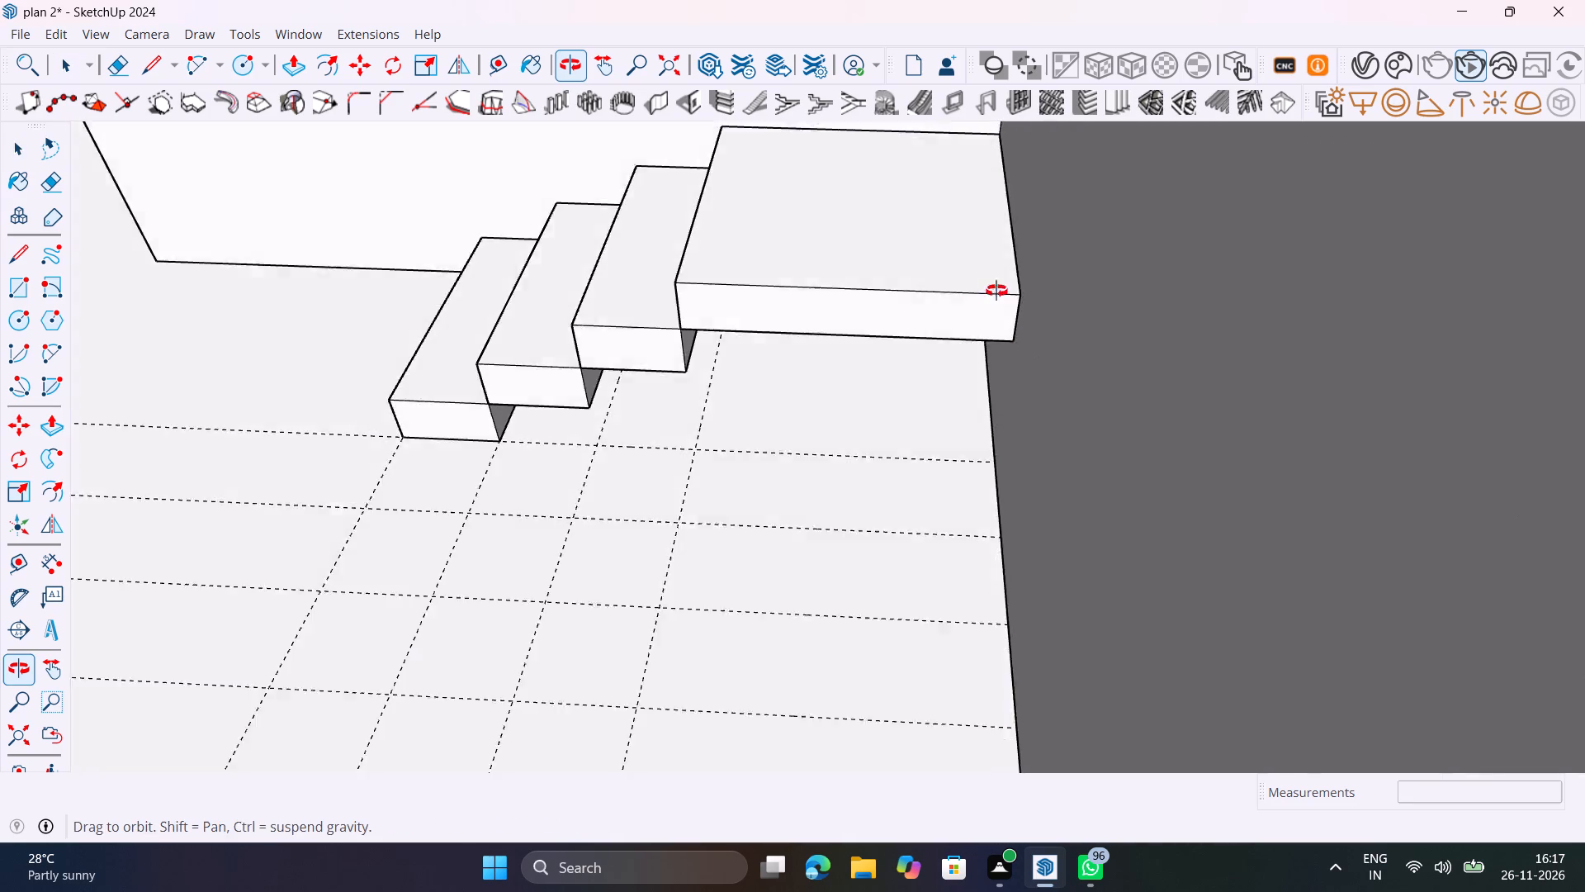
middle_drag(996, 291, 1367, 323)
scroll(1367, 323, up, 1)
click(425, 633)
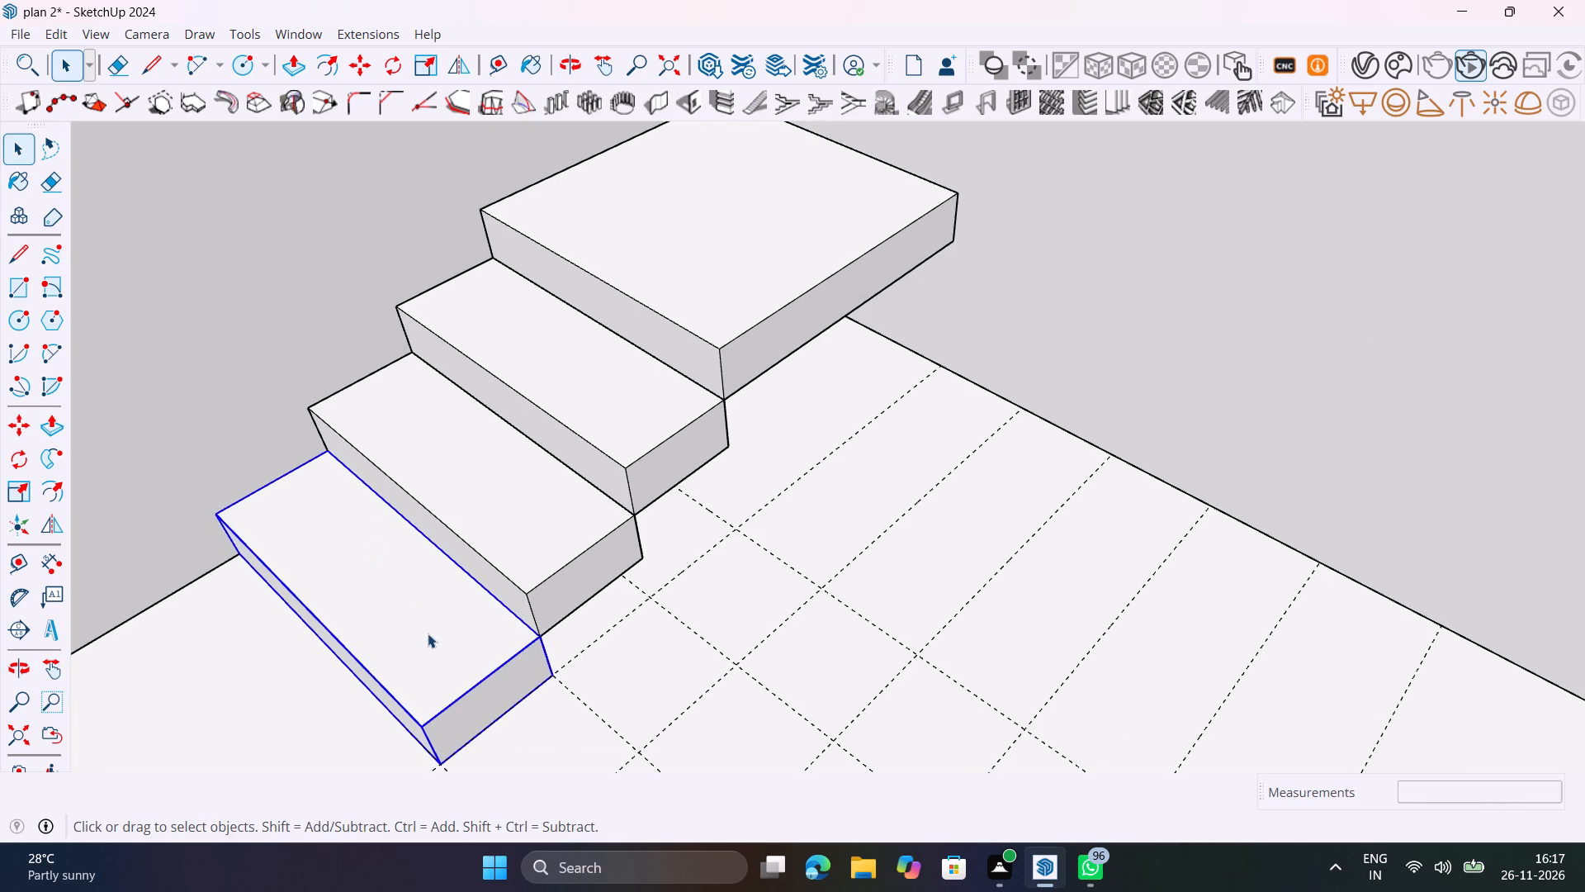
key(m)
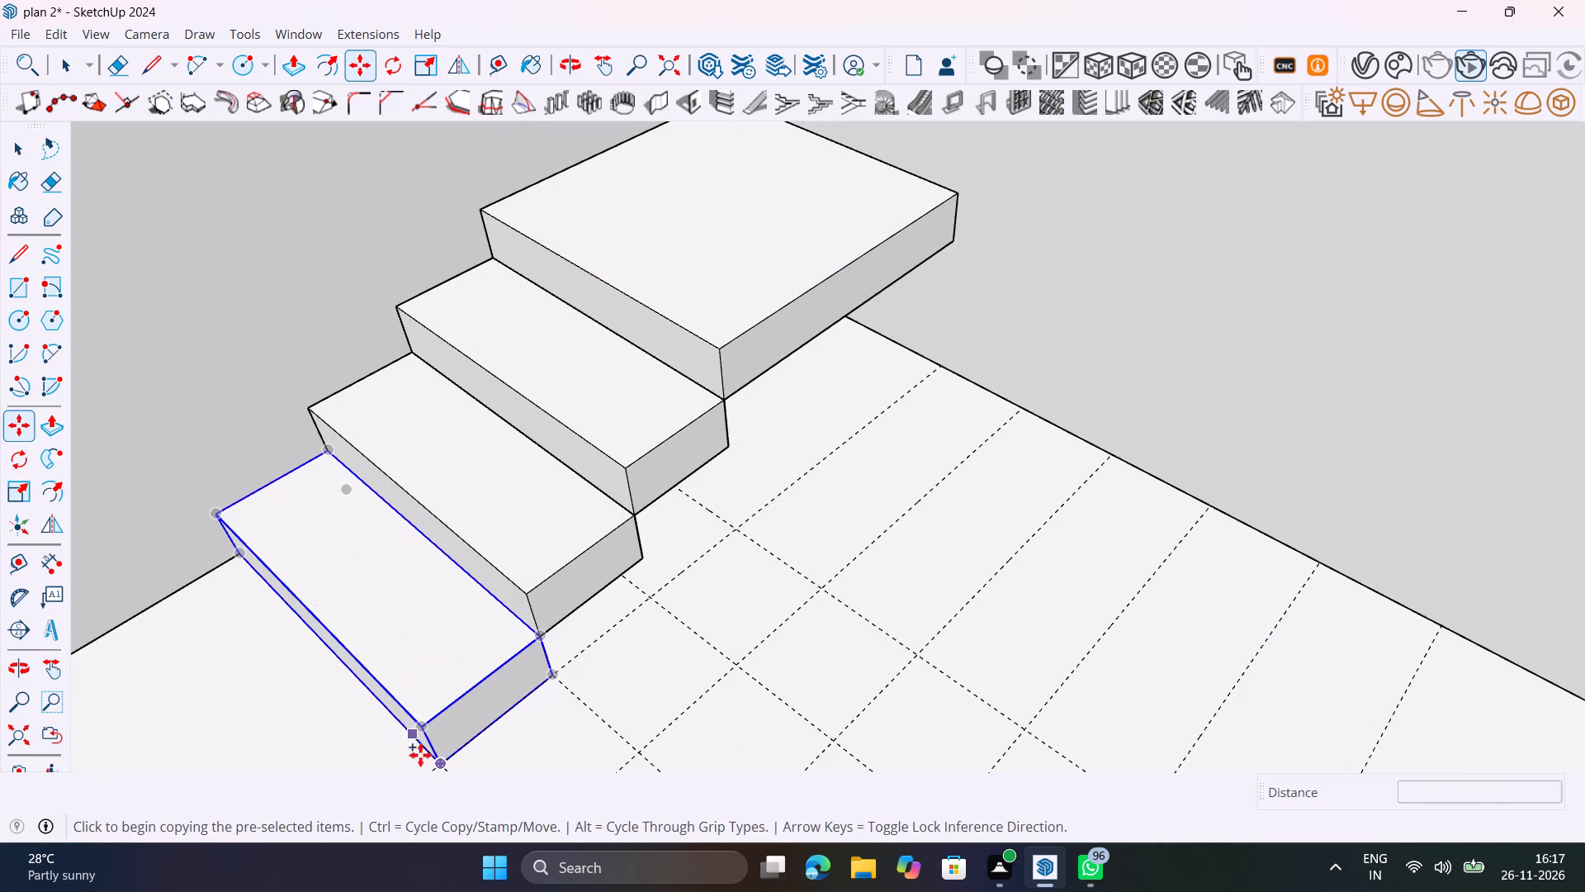
click(442, 765)
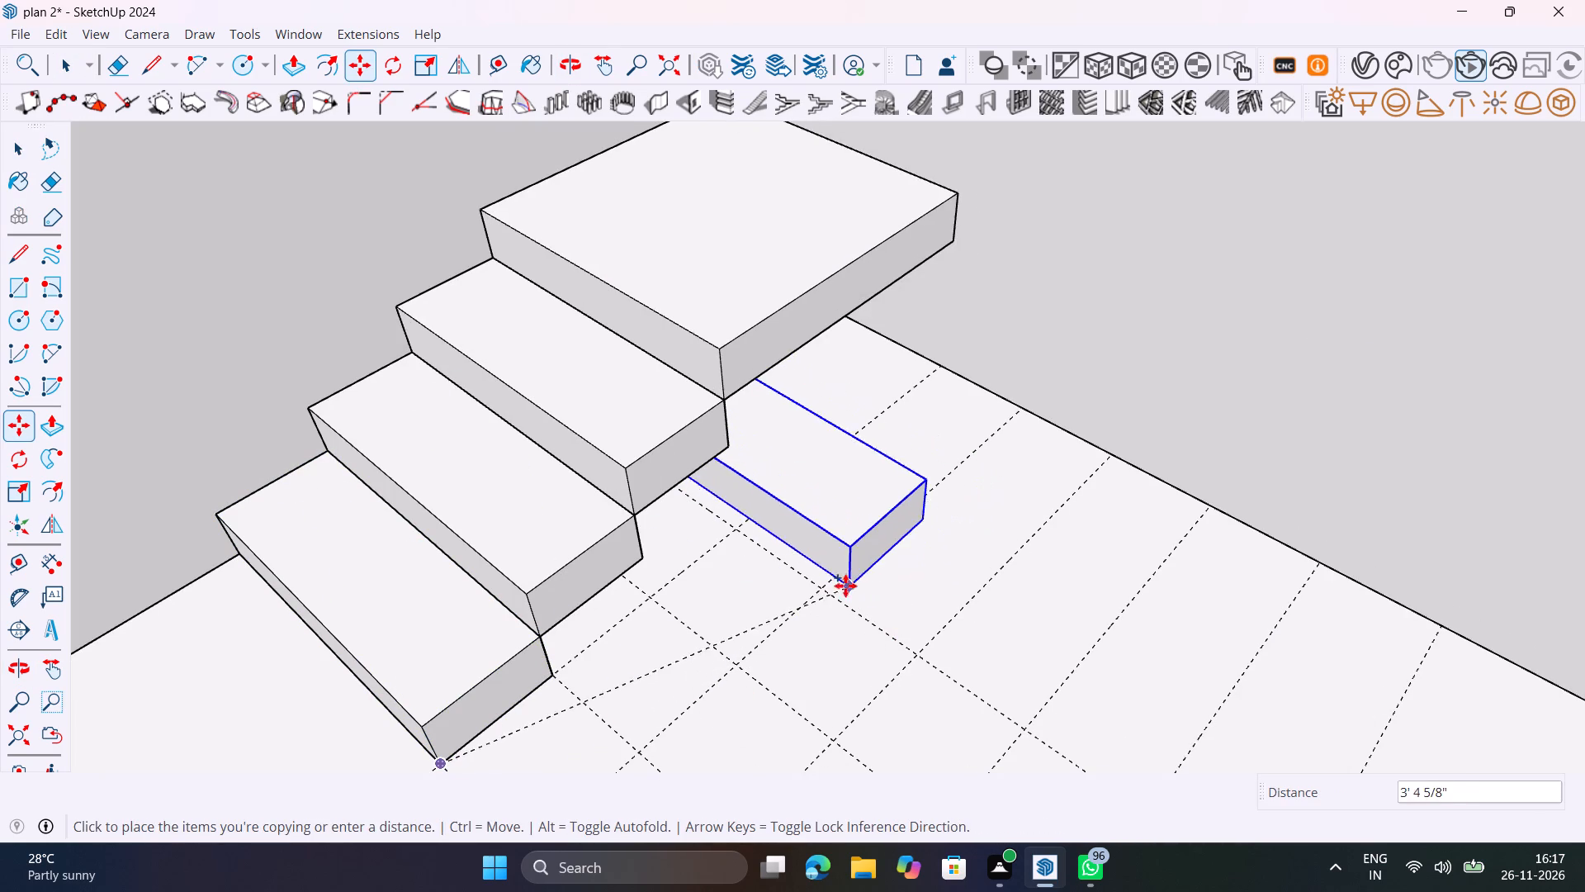
click(822, 586)
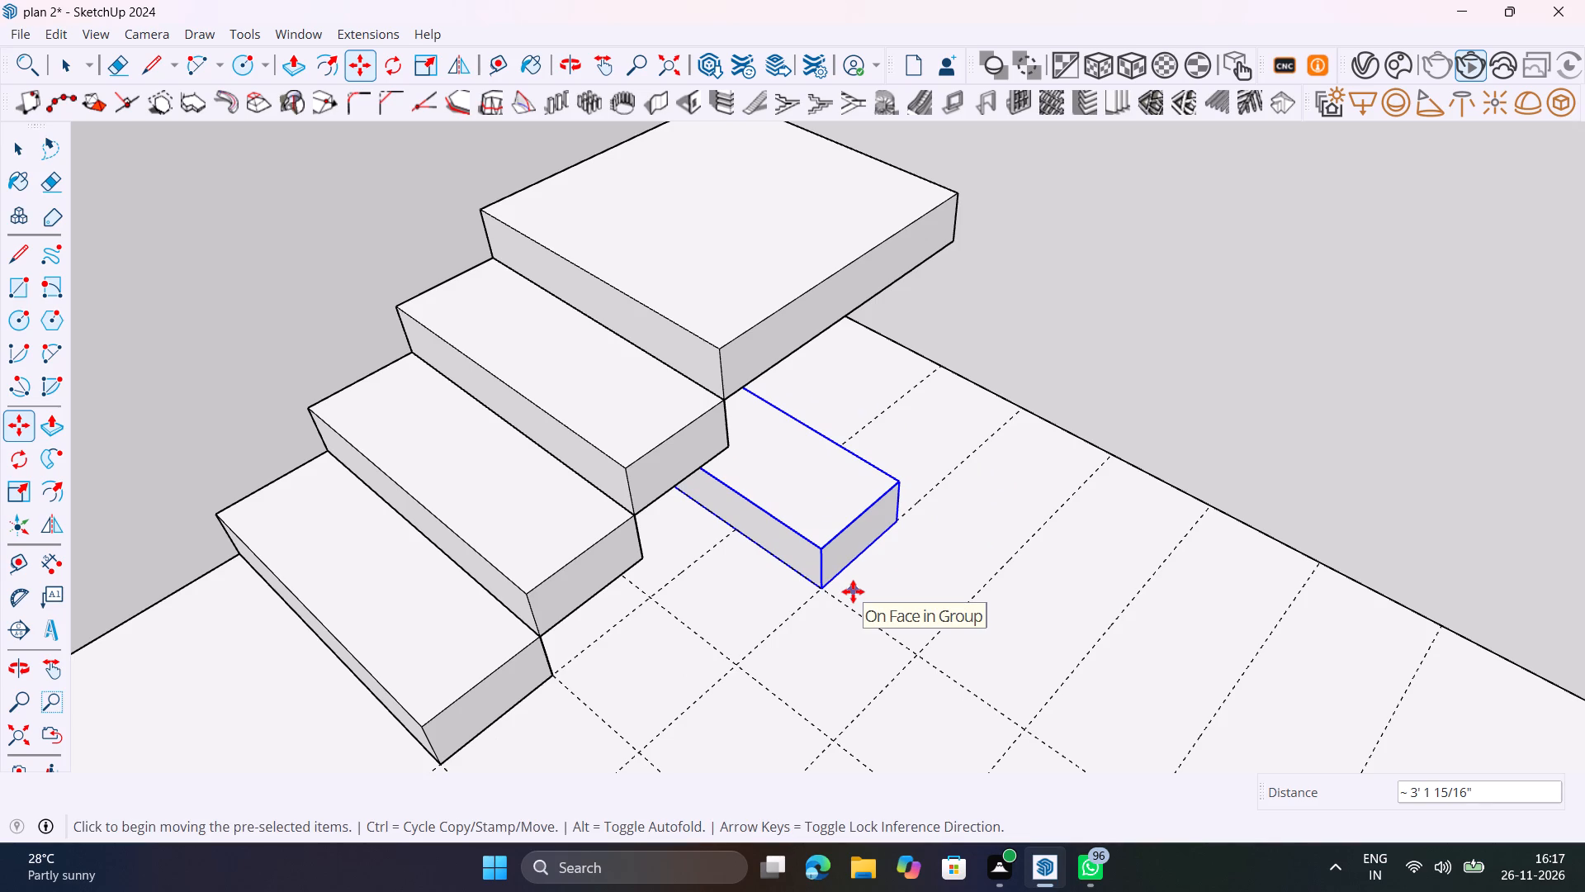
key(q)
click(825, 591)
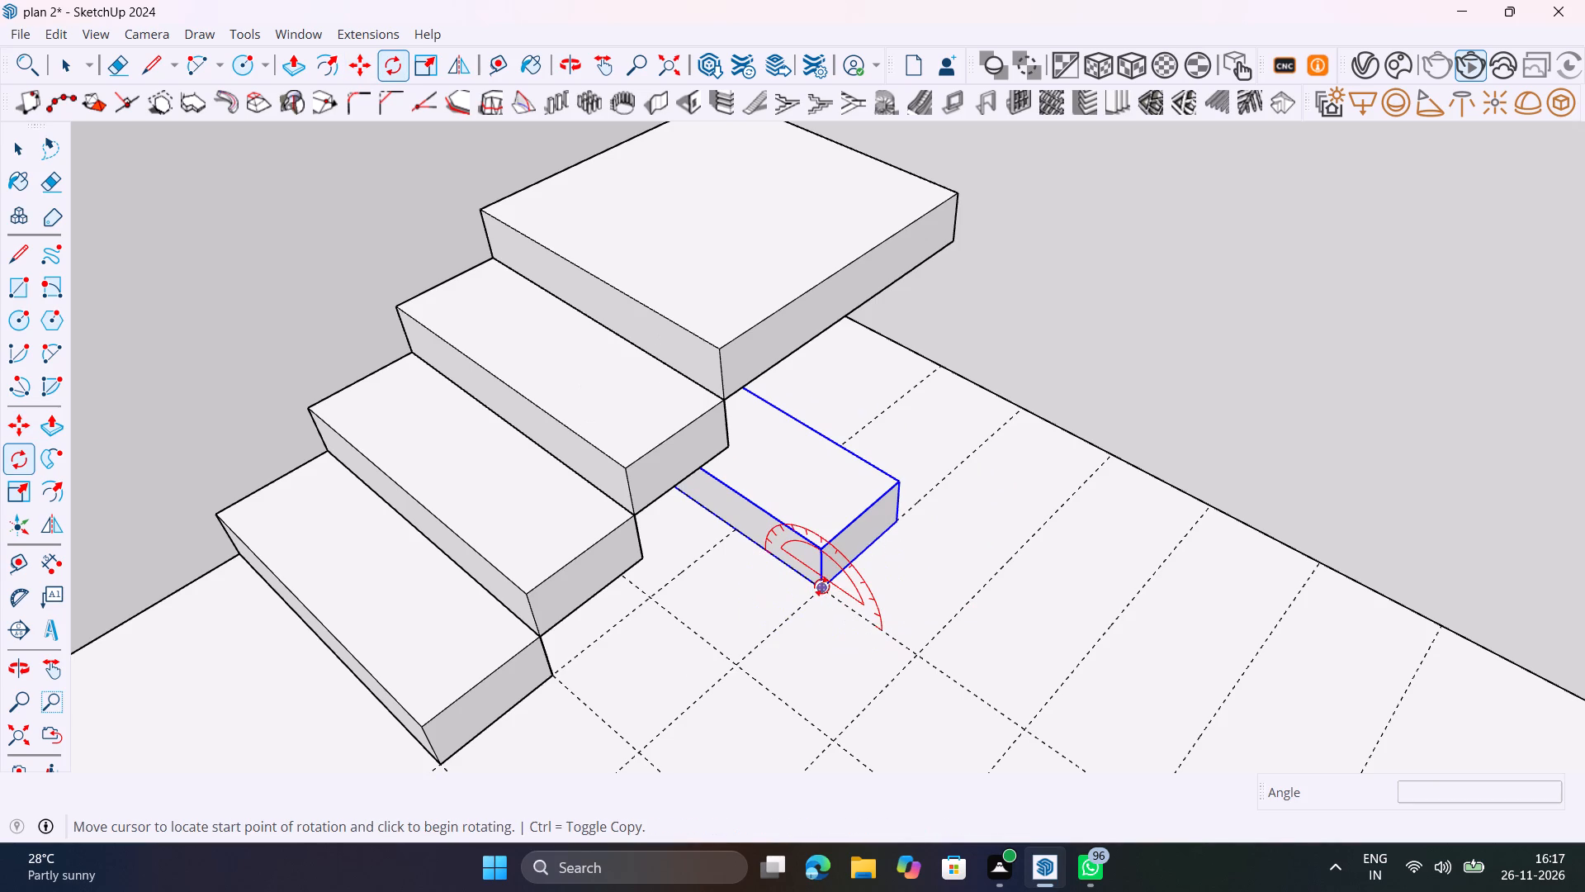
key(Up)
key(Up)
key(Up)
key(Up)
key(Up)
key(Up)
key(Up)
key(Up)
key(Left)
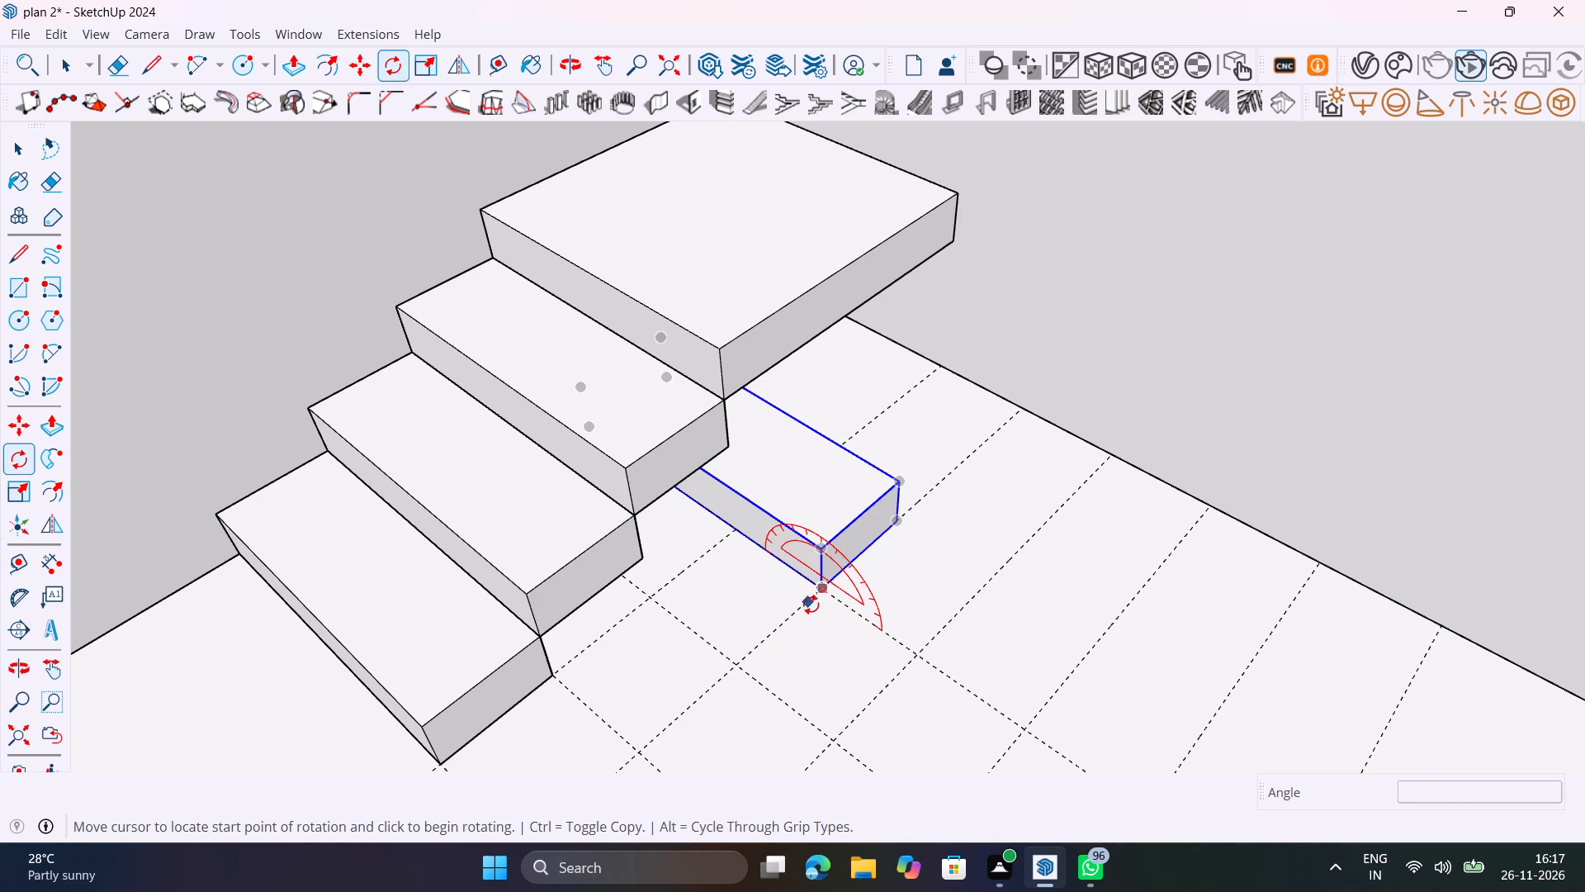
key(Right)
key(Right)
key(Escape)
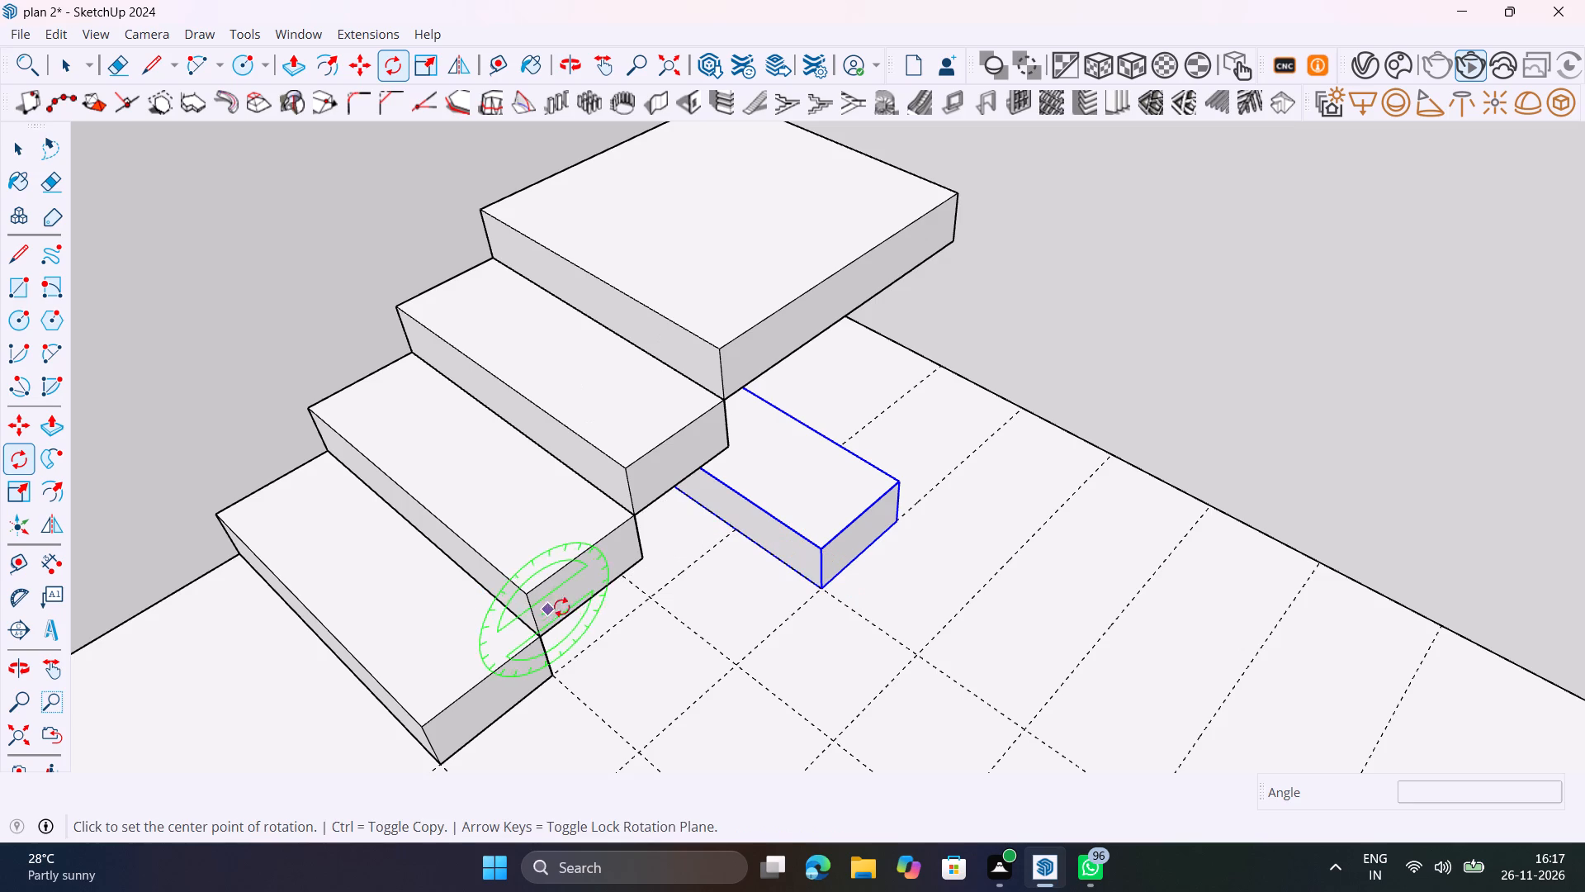
Rotate the copied block 90° flat on the floor about its corner at the guide intersection.
click(814, 590)
click(769, 594)
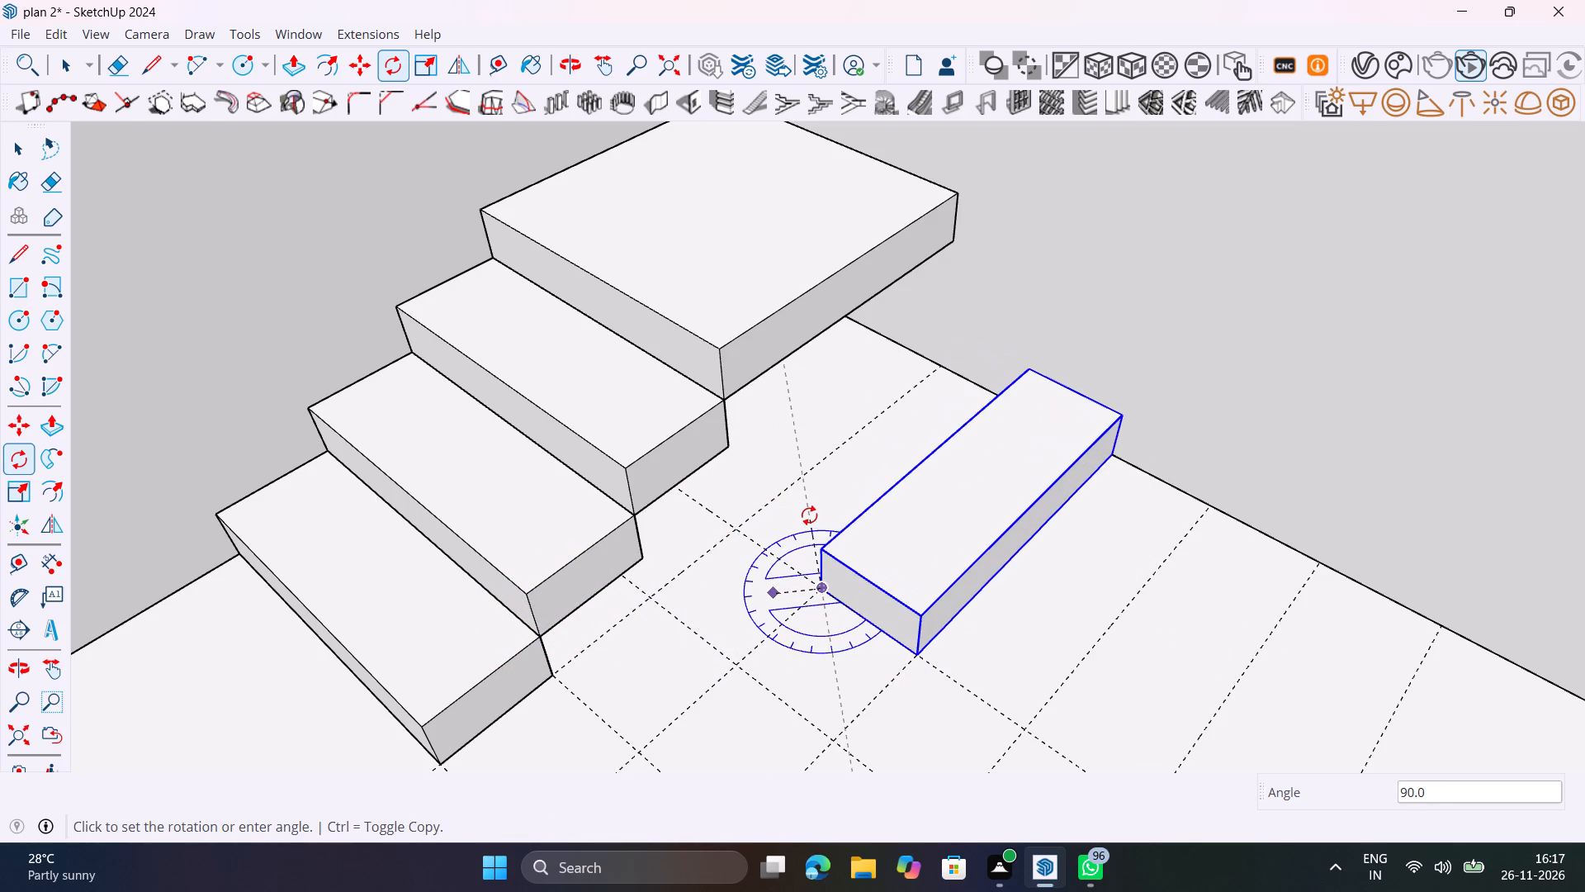
text(90)
key(Return)
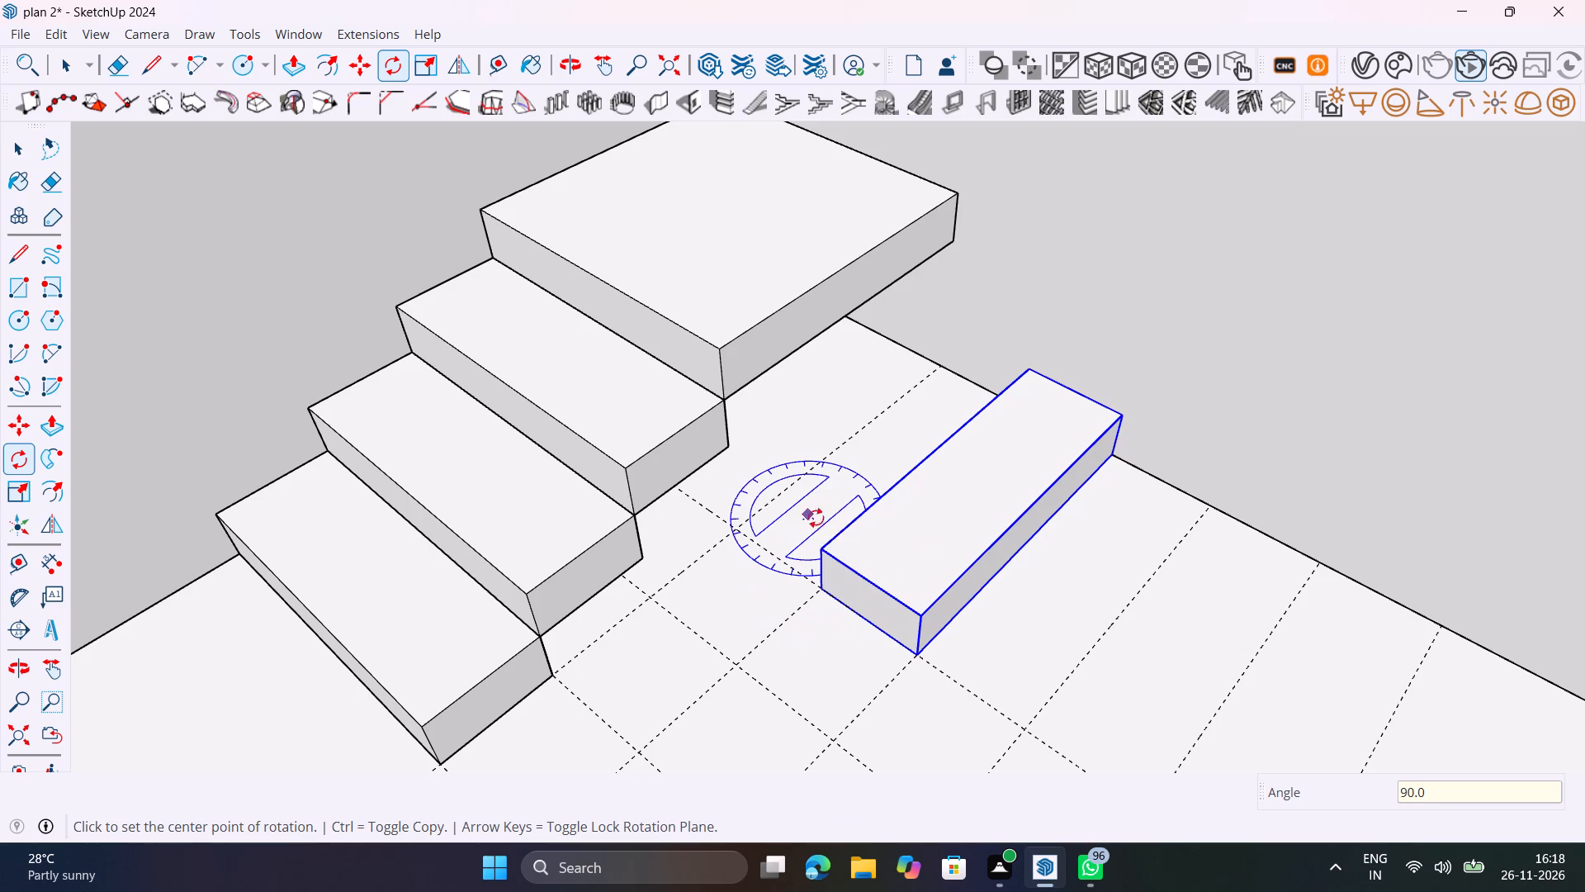
key(Escape)
key(space)
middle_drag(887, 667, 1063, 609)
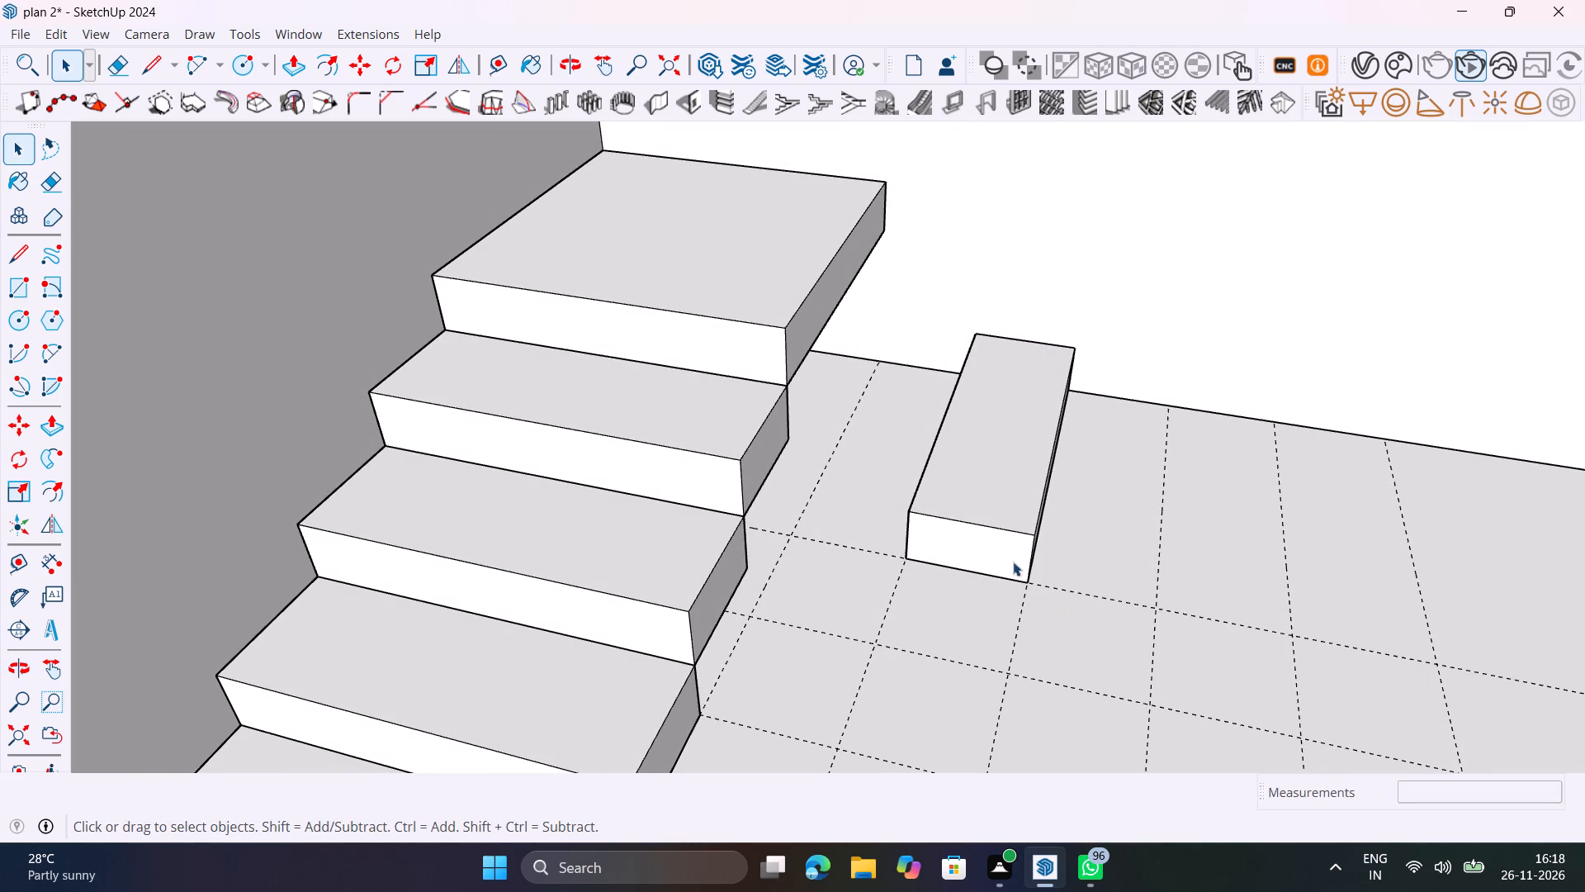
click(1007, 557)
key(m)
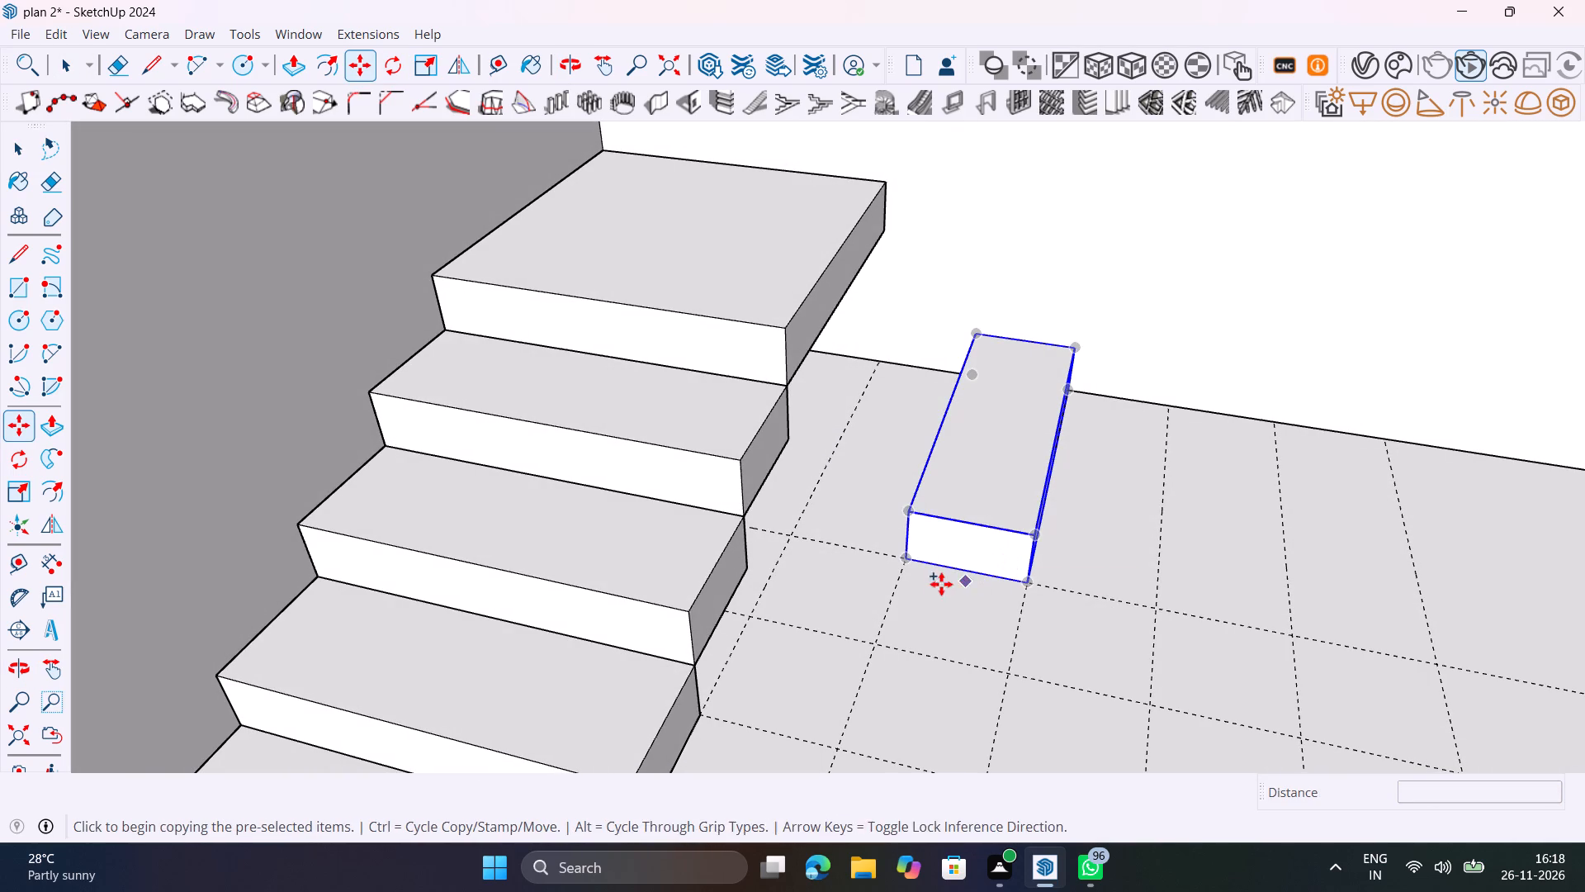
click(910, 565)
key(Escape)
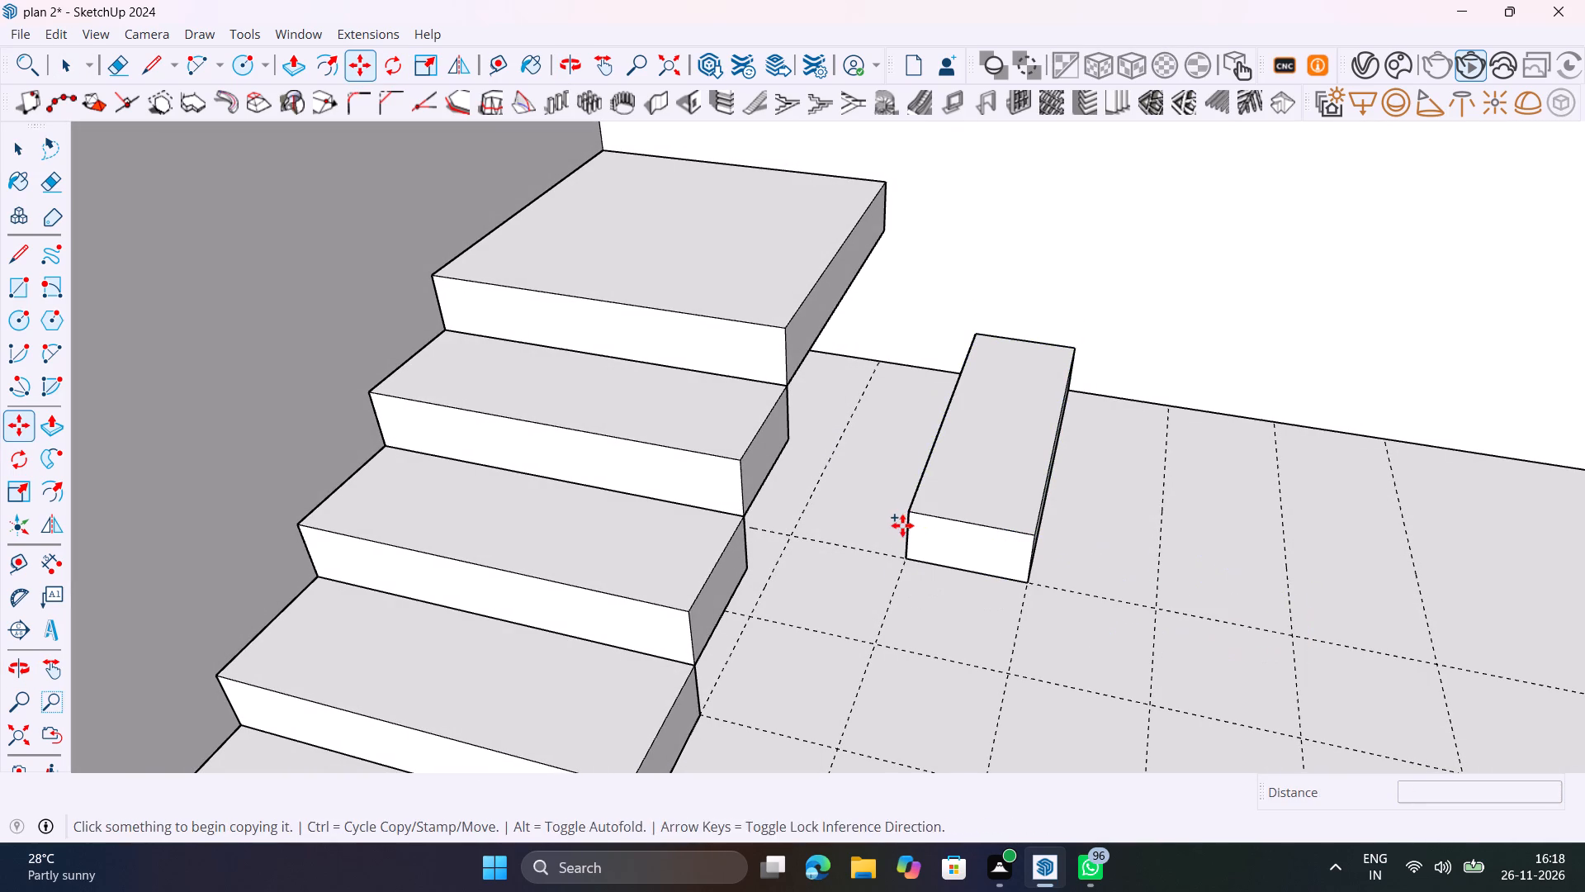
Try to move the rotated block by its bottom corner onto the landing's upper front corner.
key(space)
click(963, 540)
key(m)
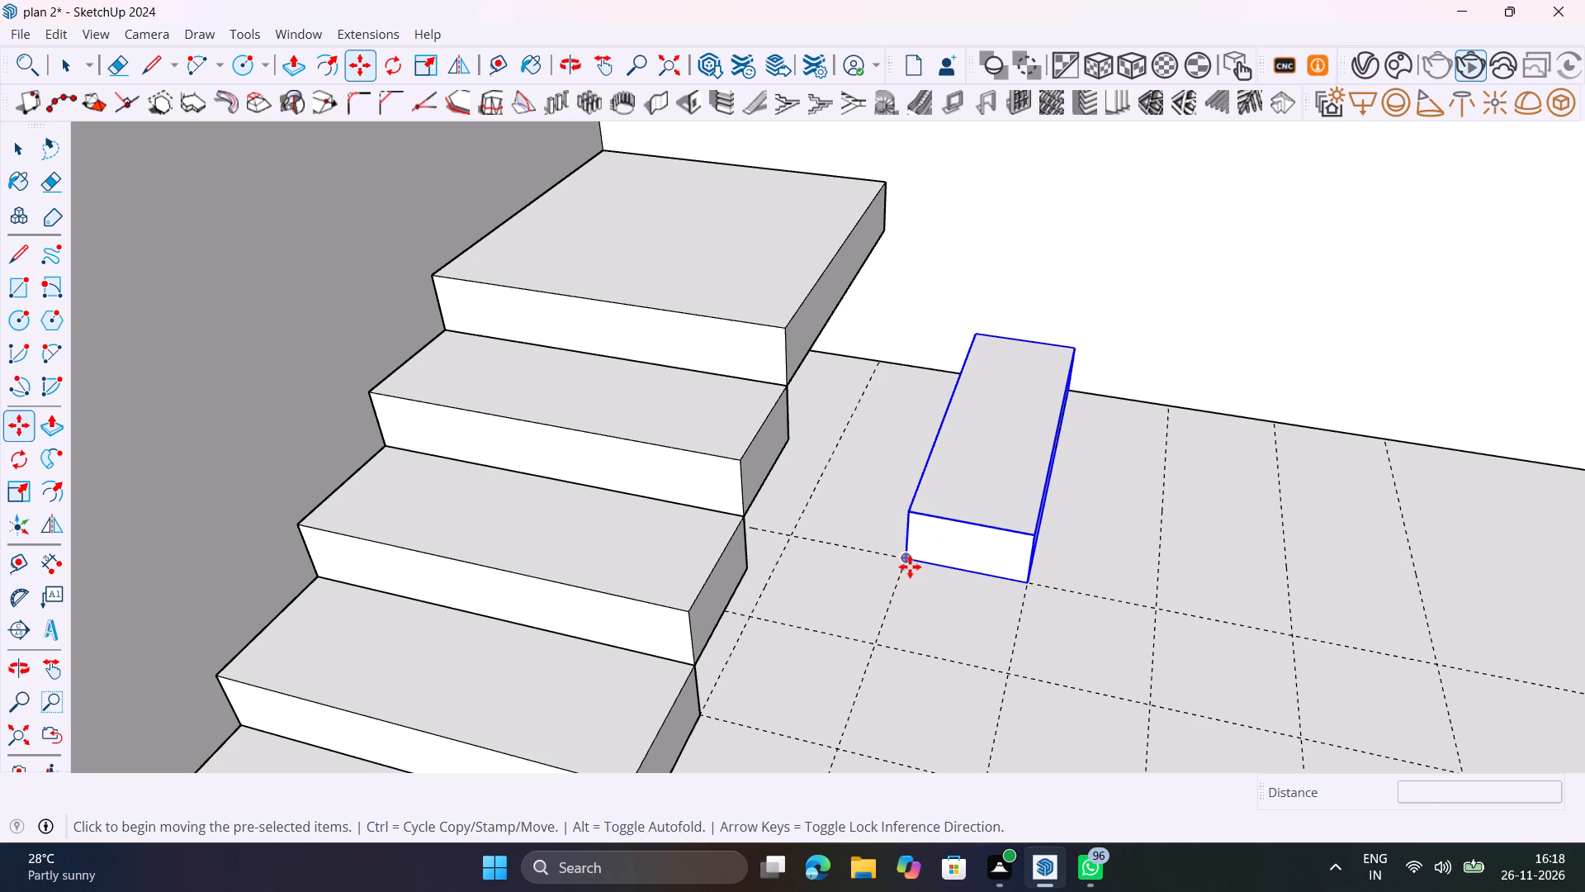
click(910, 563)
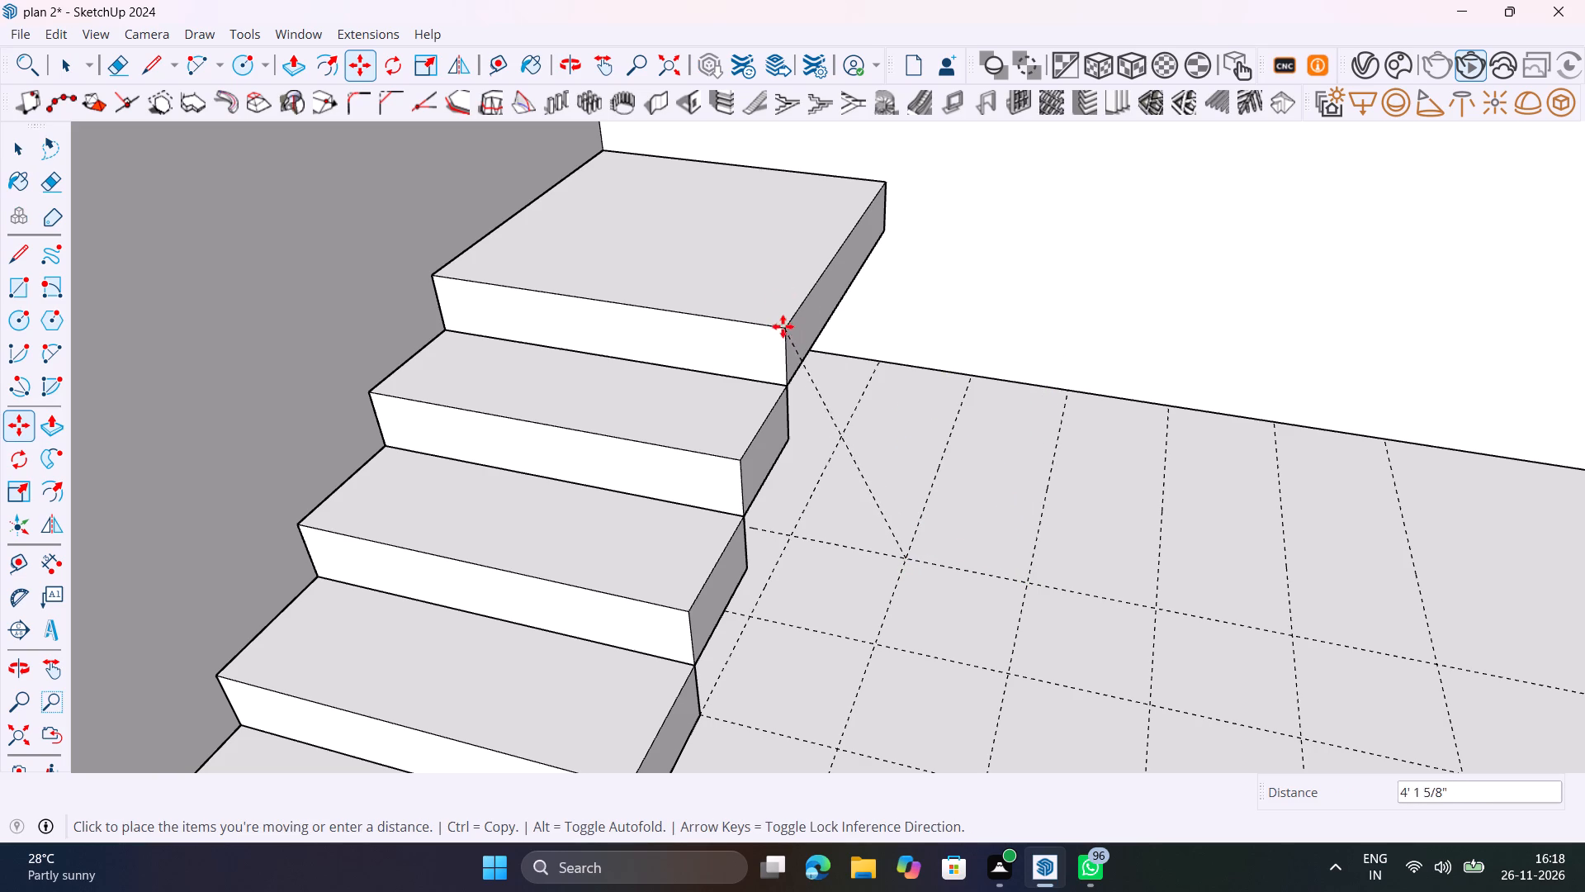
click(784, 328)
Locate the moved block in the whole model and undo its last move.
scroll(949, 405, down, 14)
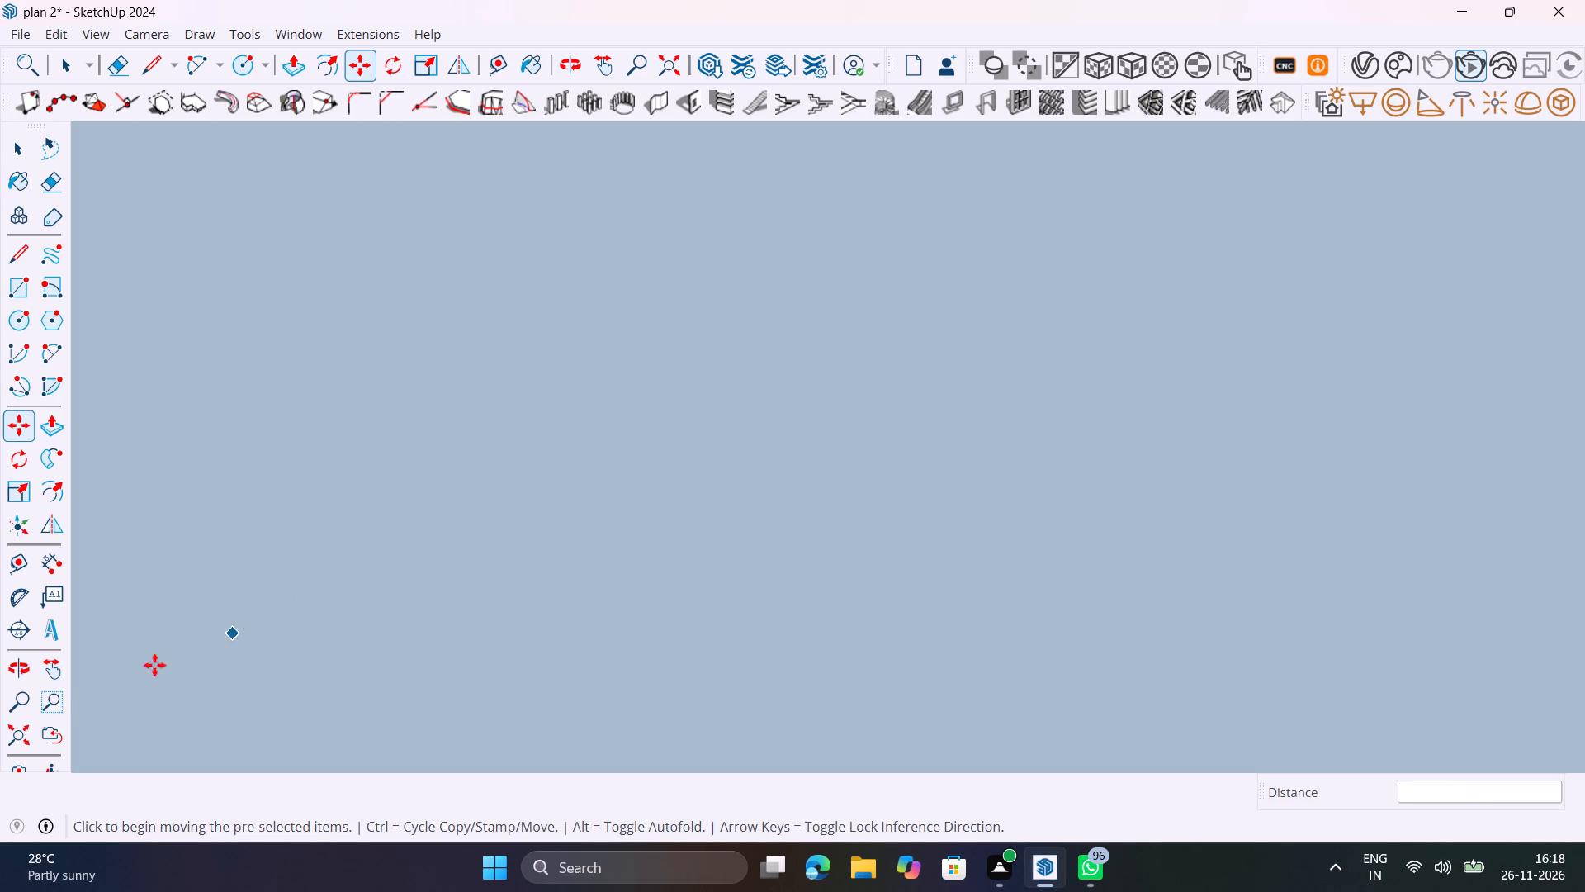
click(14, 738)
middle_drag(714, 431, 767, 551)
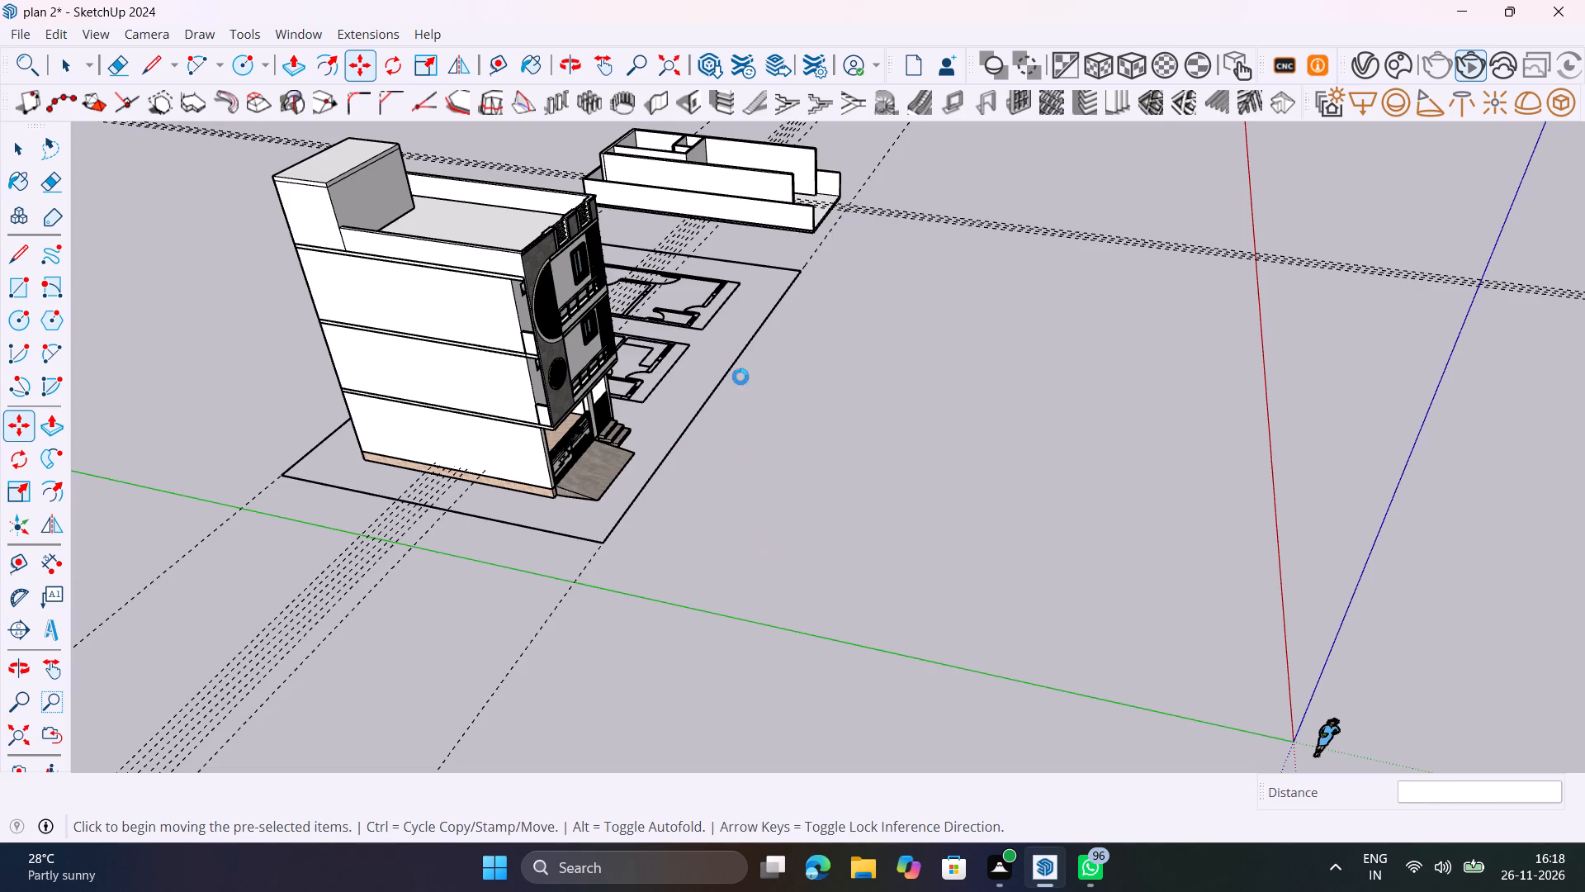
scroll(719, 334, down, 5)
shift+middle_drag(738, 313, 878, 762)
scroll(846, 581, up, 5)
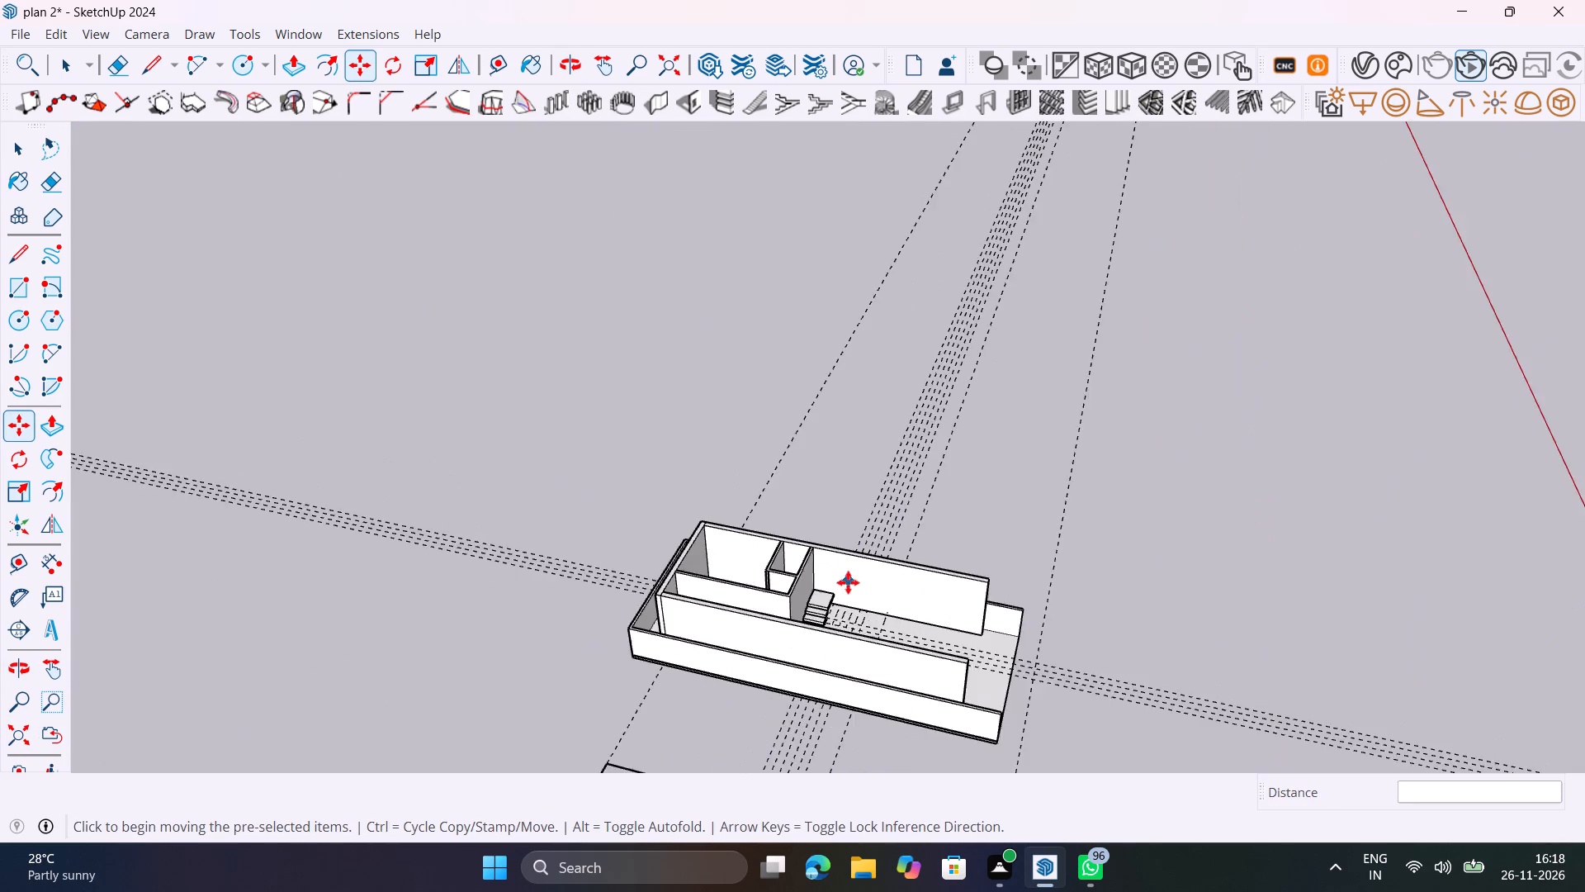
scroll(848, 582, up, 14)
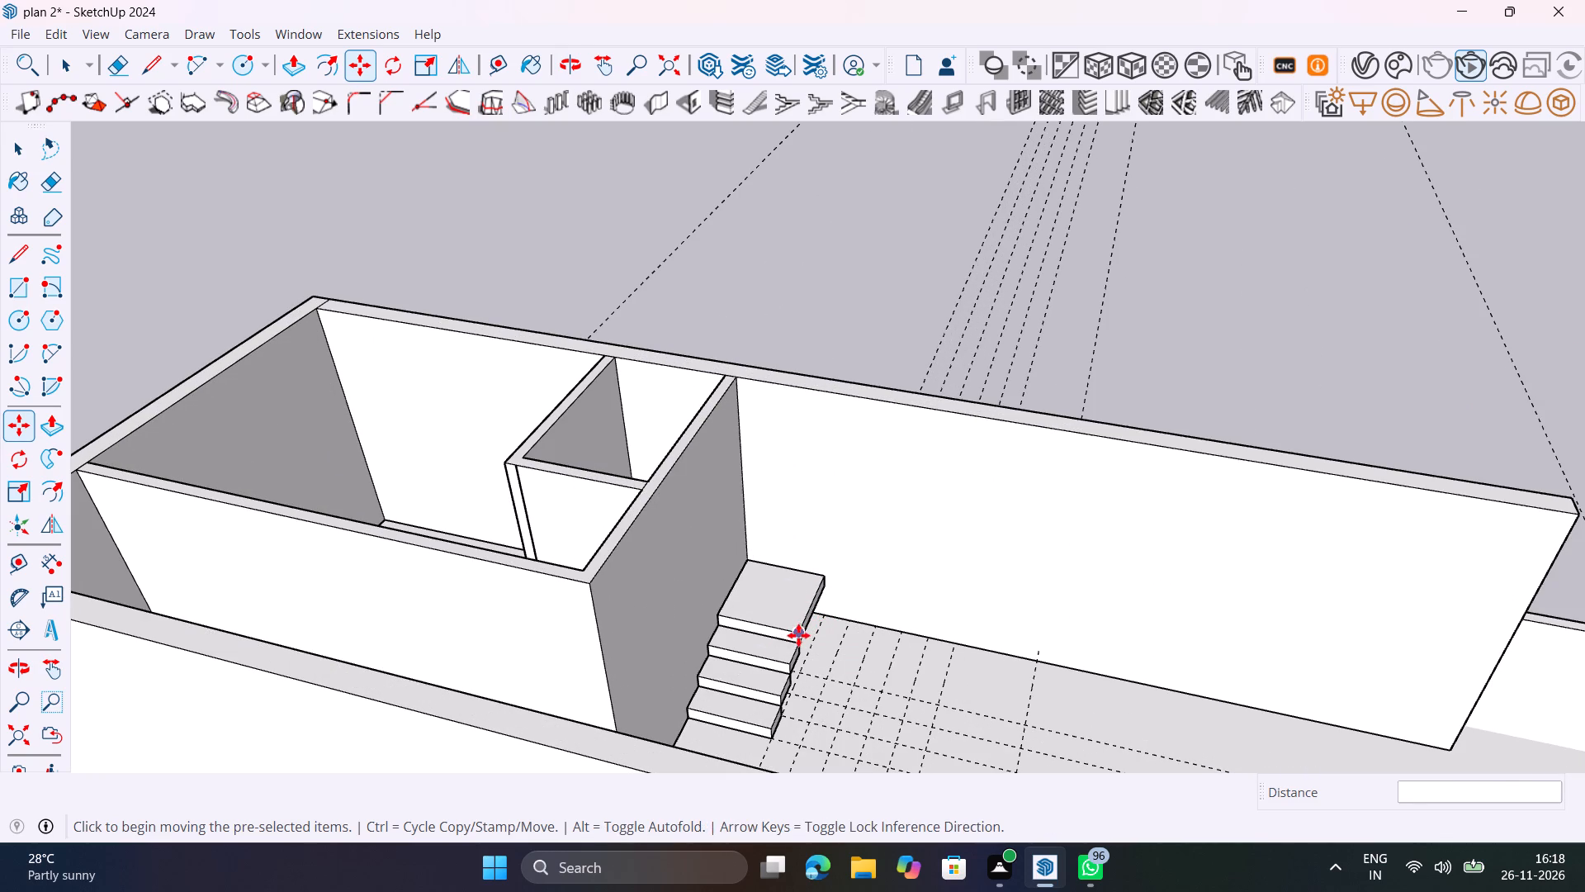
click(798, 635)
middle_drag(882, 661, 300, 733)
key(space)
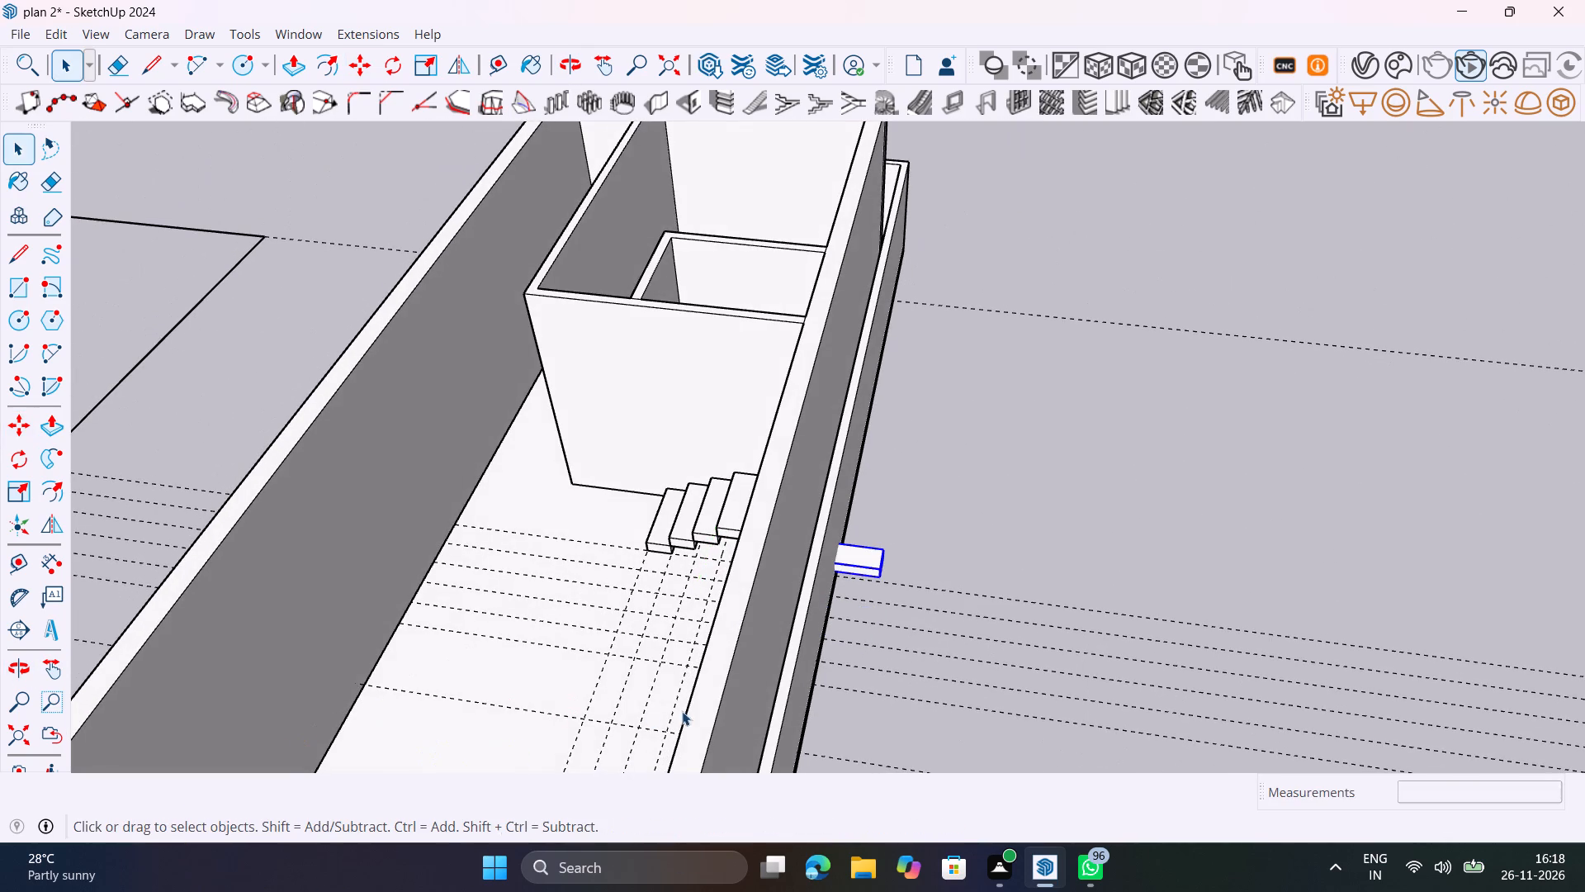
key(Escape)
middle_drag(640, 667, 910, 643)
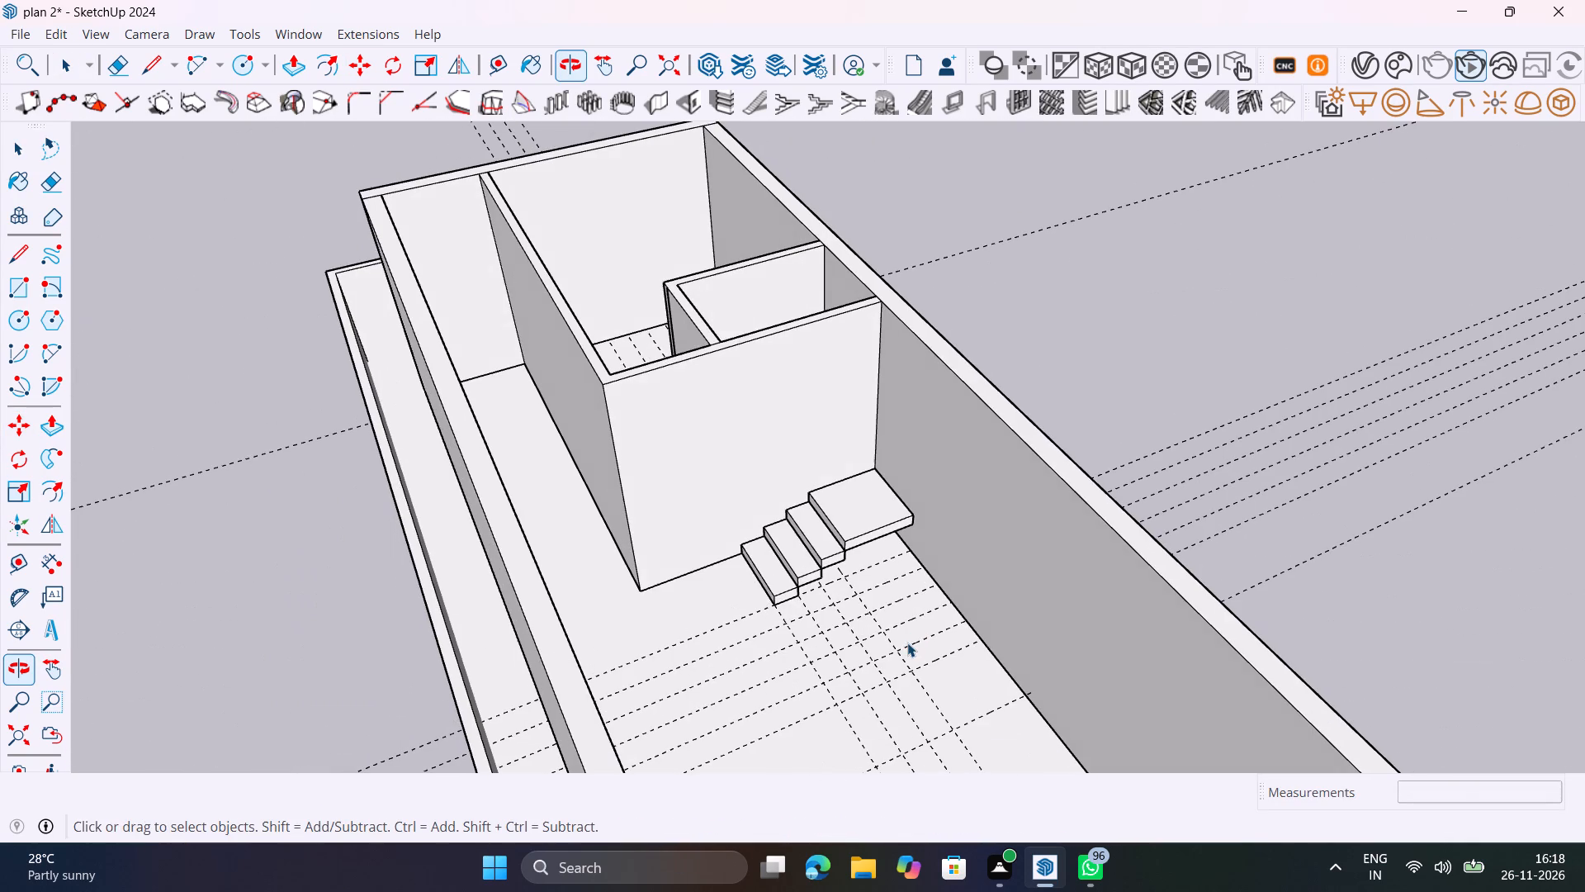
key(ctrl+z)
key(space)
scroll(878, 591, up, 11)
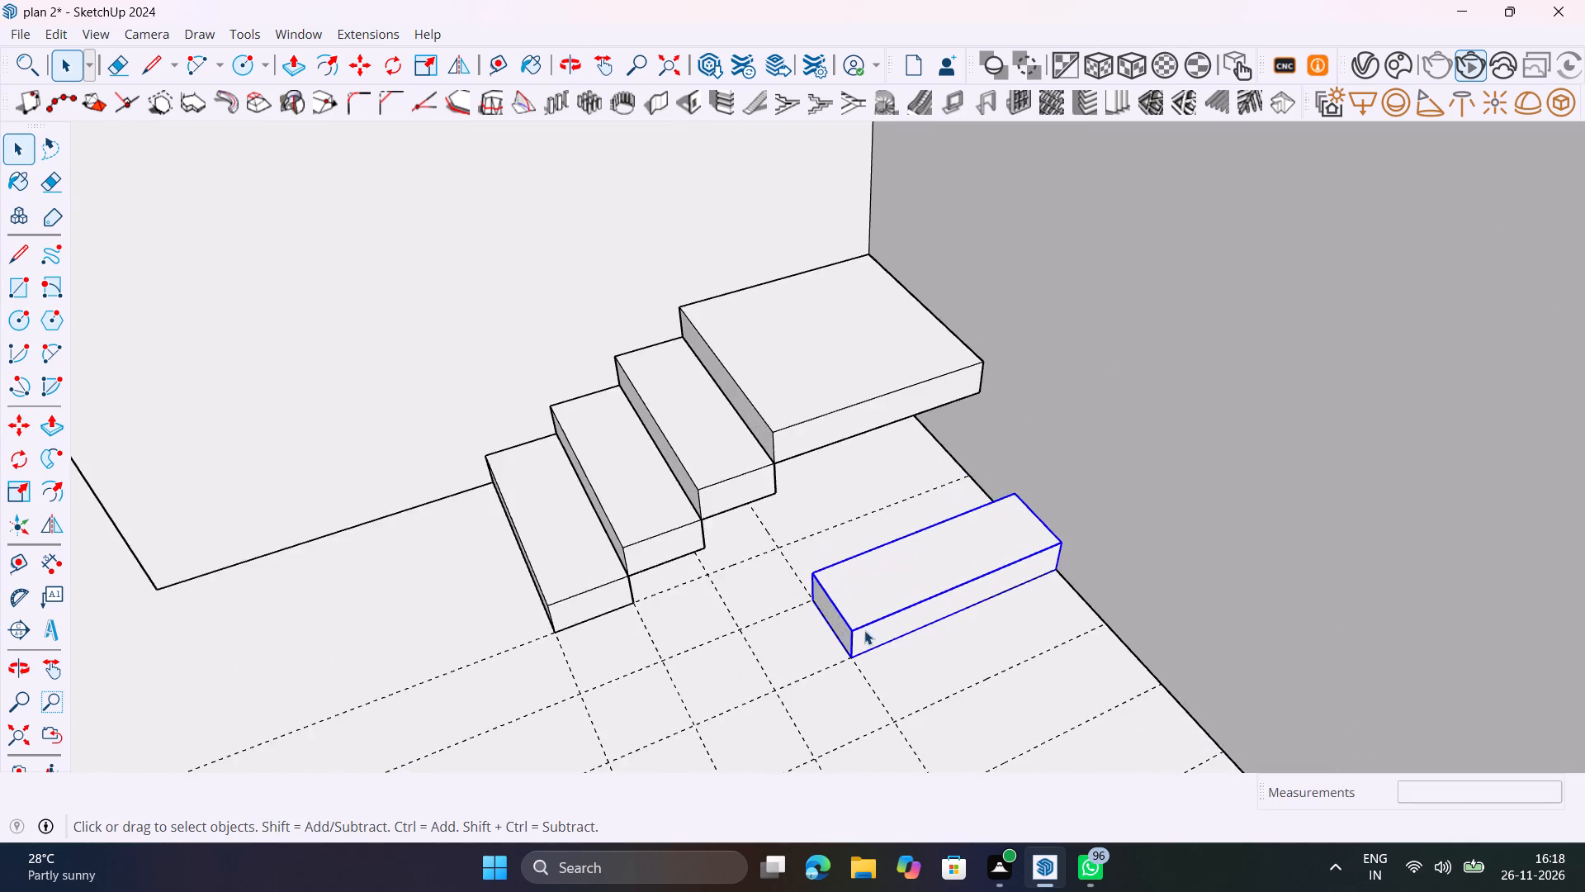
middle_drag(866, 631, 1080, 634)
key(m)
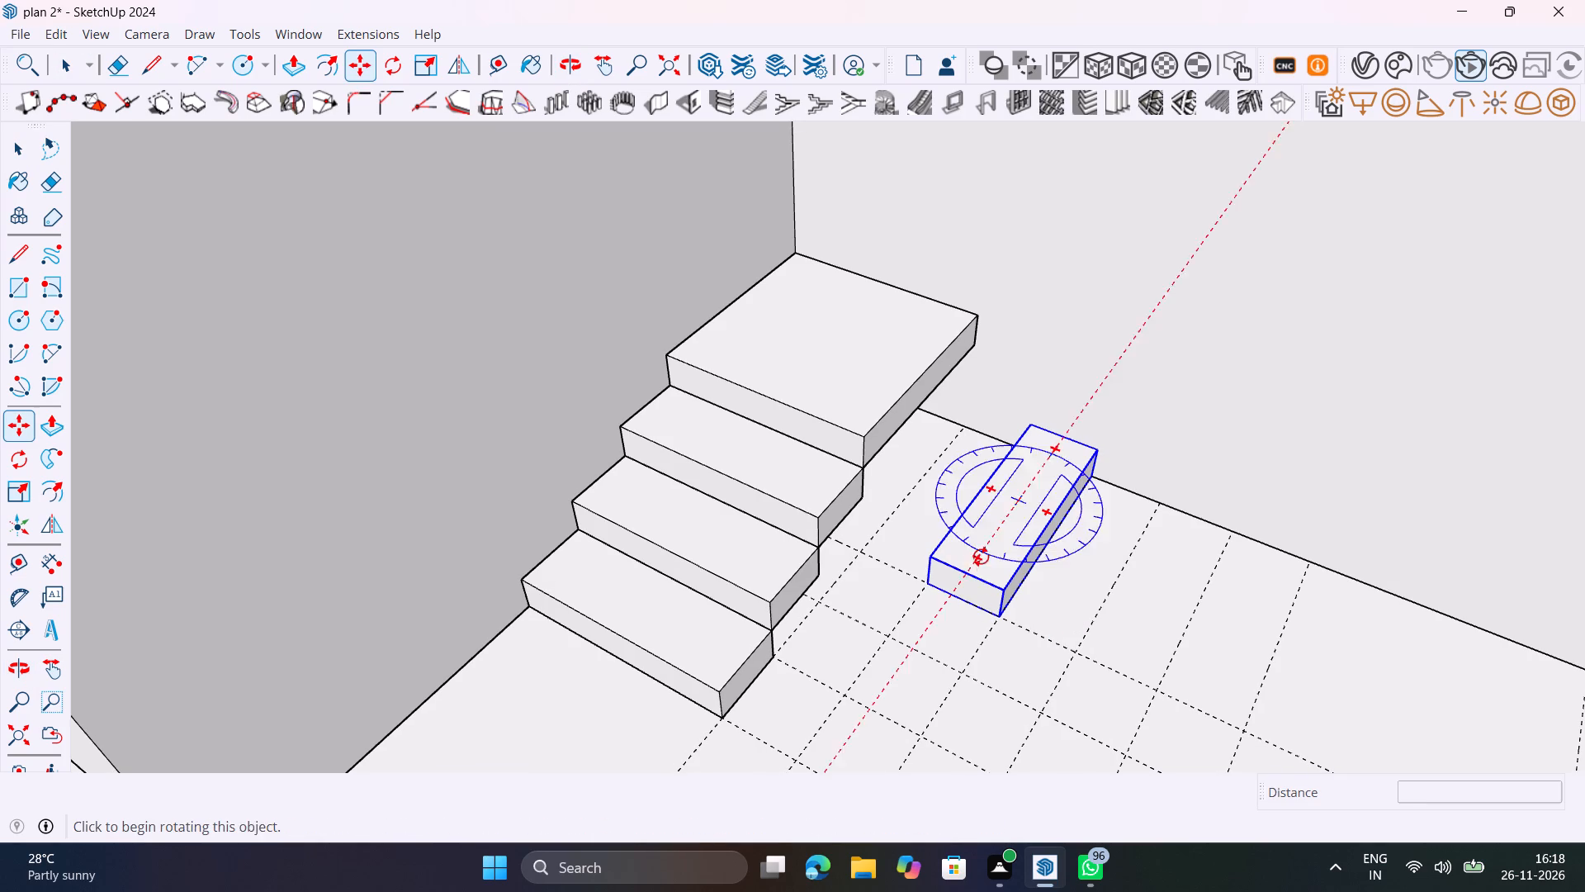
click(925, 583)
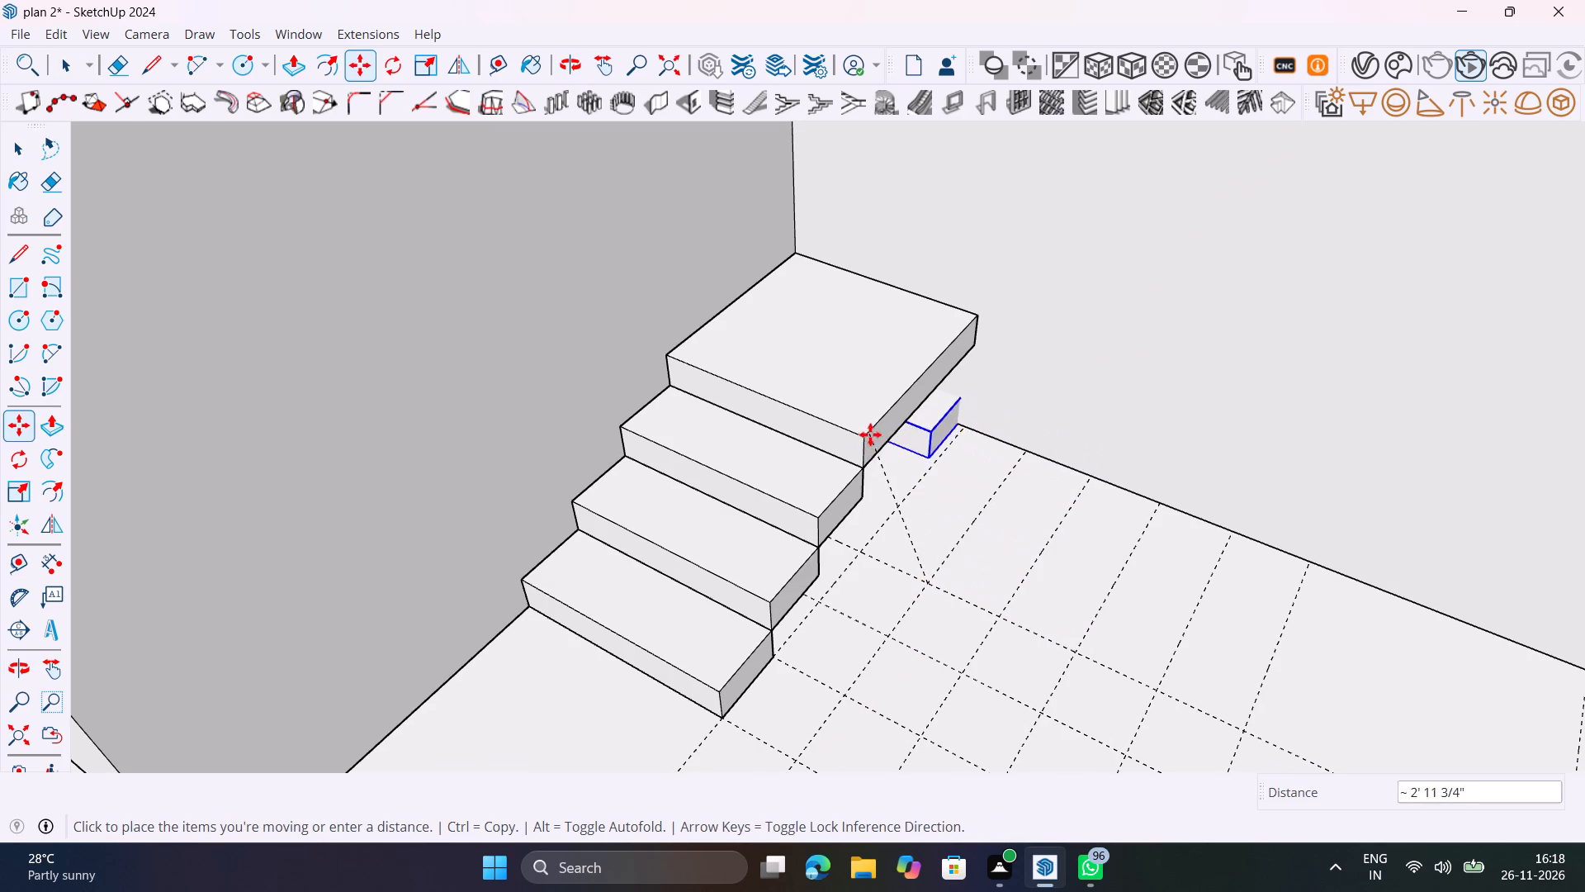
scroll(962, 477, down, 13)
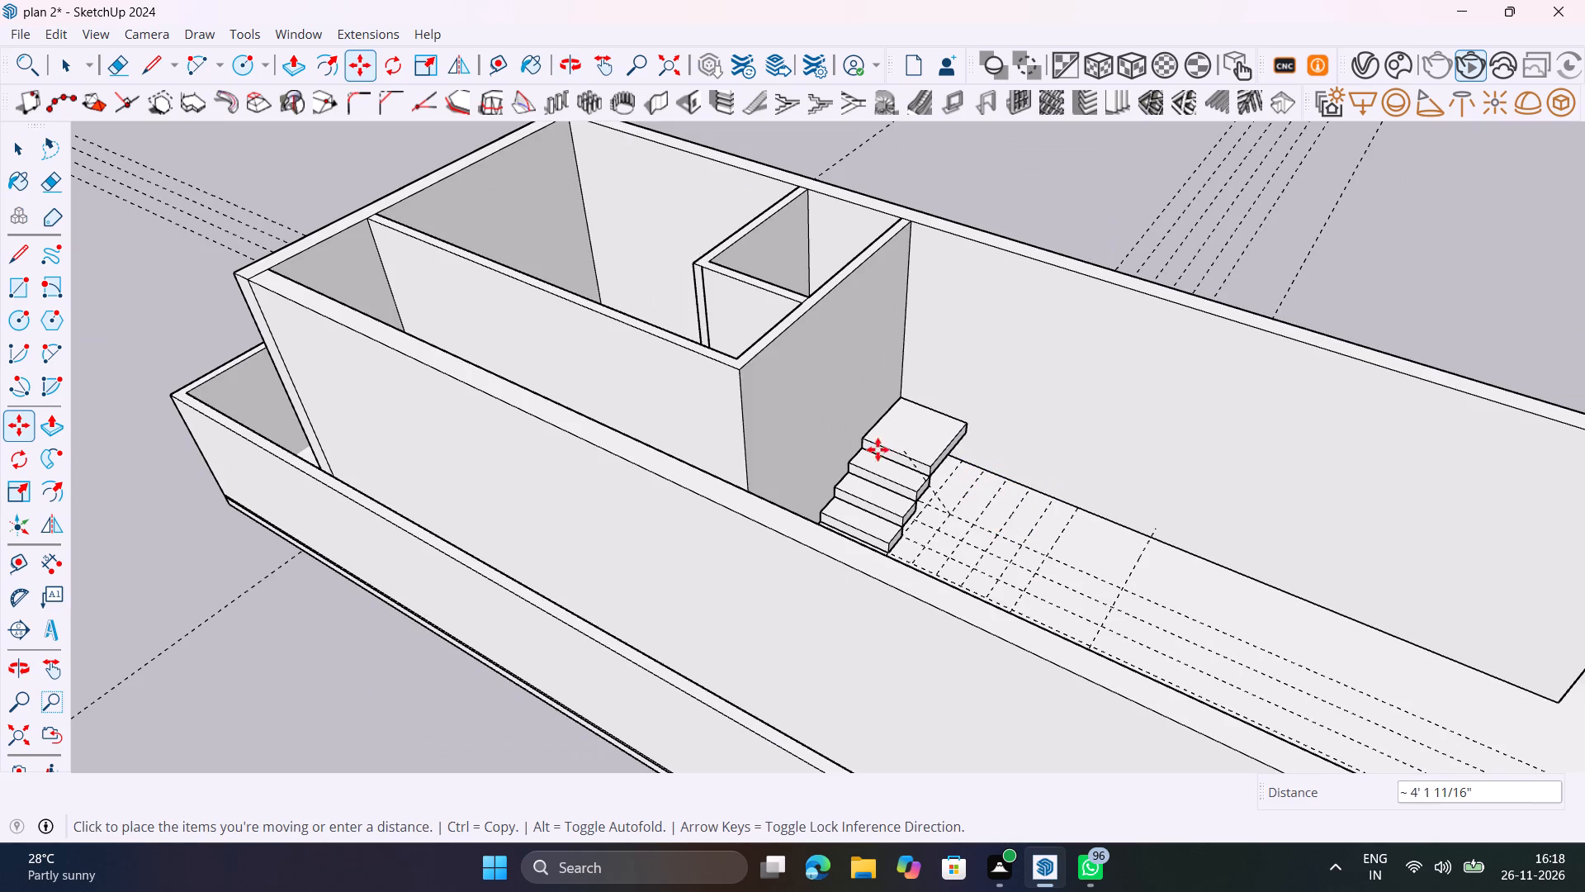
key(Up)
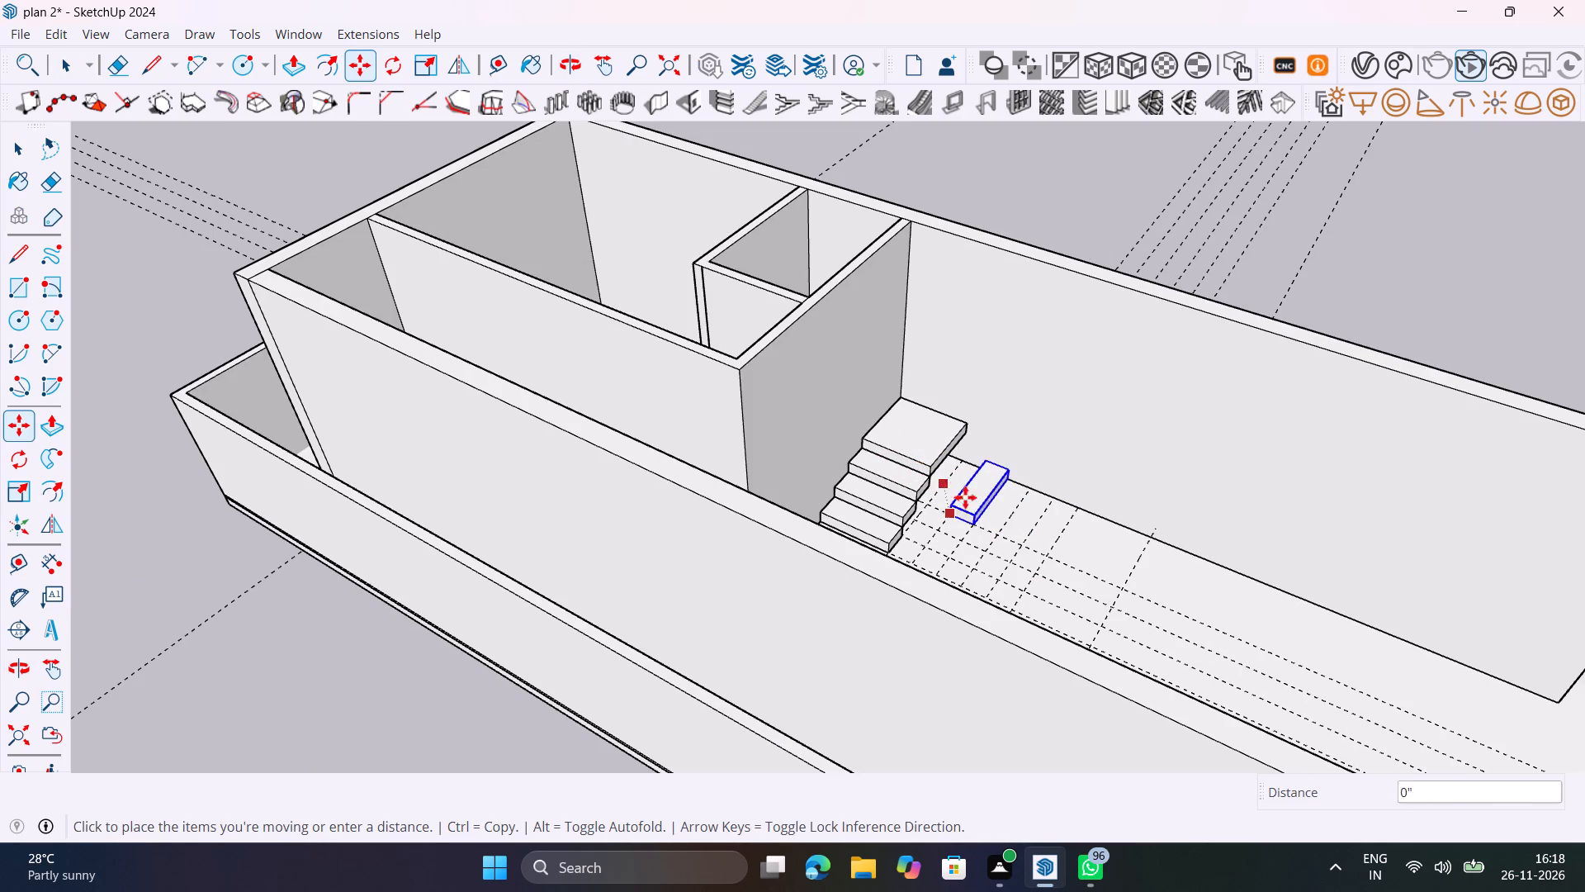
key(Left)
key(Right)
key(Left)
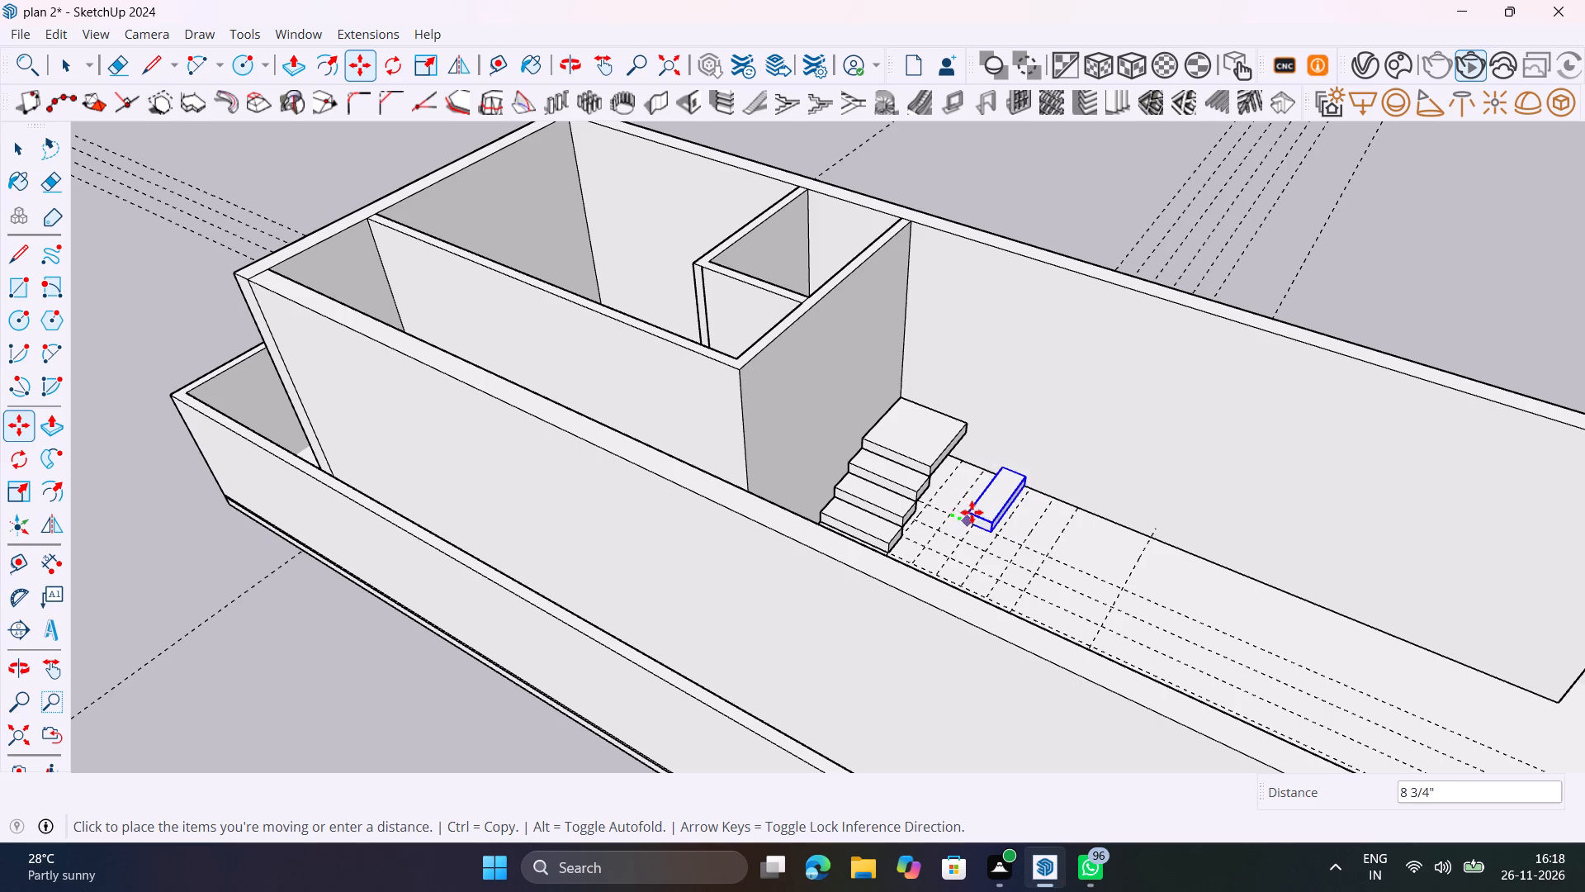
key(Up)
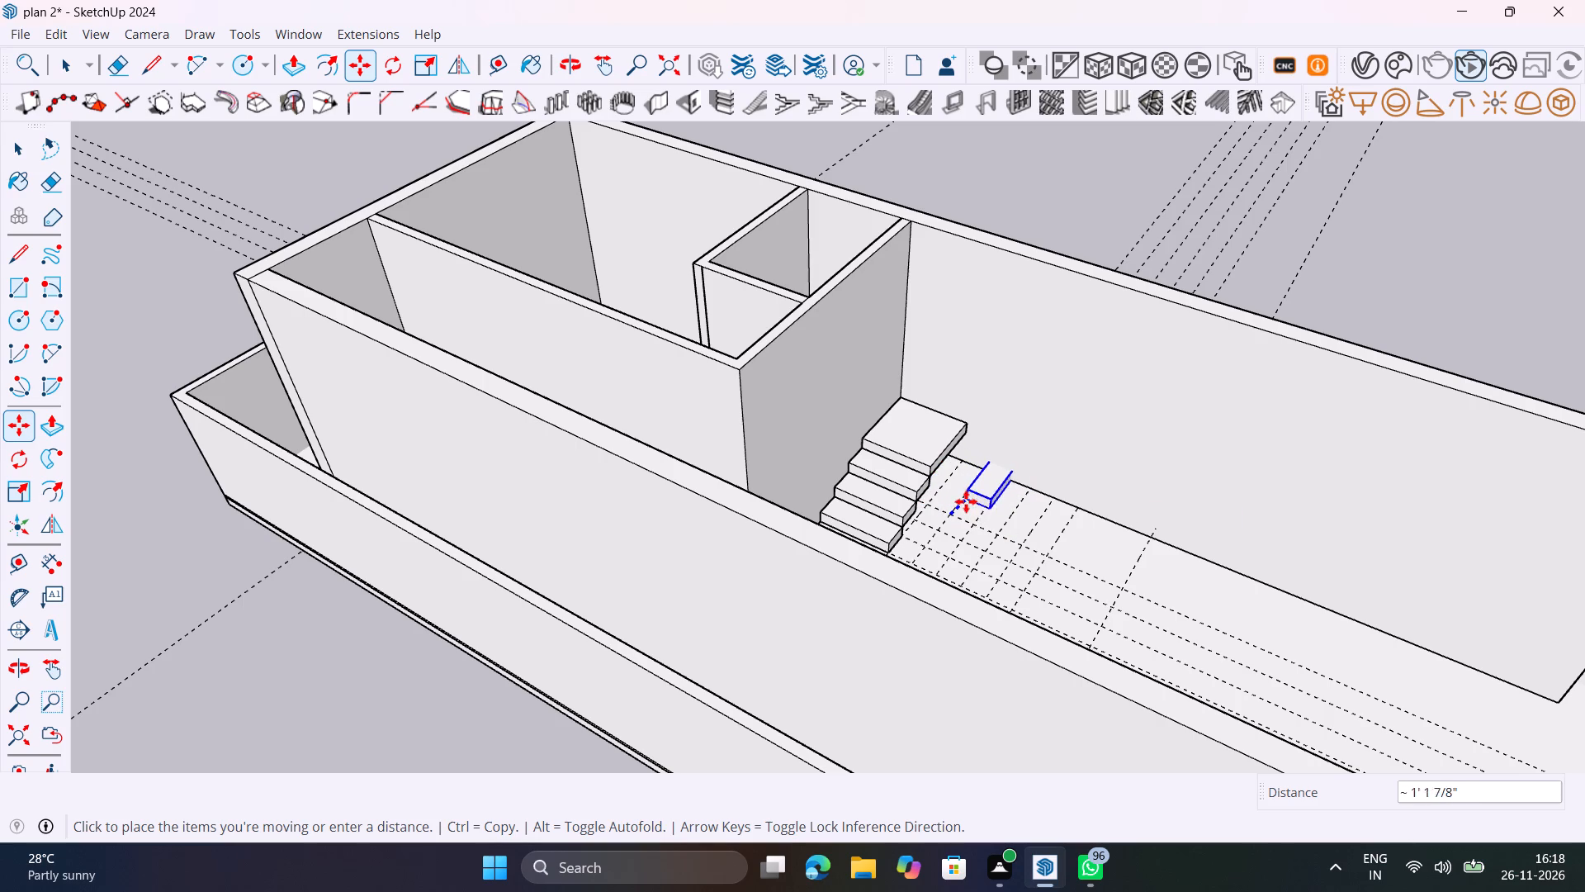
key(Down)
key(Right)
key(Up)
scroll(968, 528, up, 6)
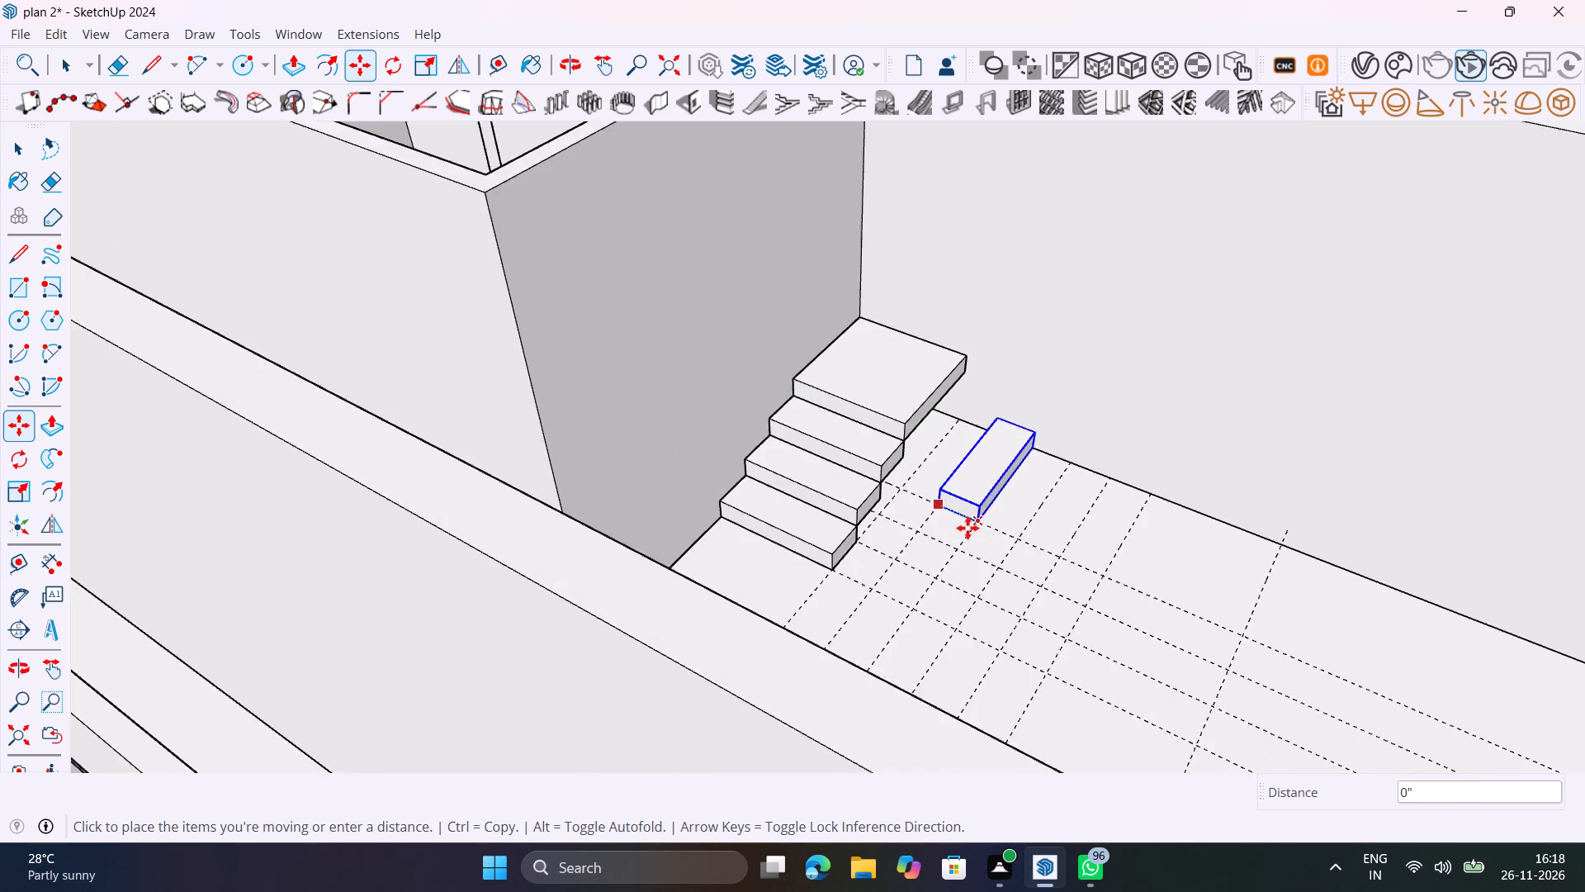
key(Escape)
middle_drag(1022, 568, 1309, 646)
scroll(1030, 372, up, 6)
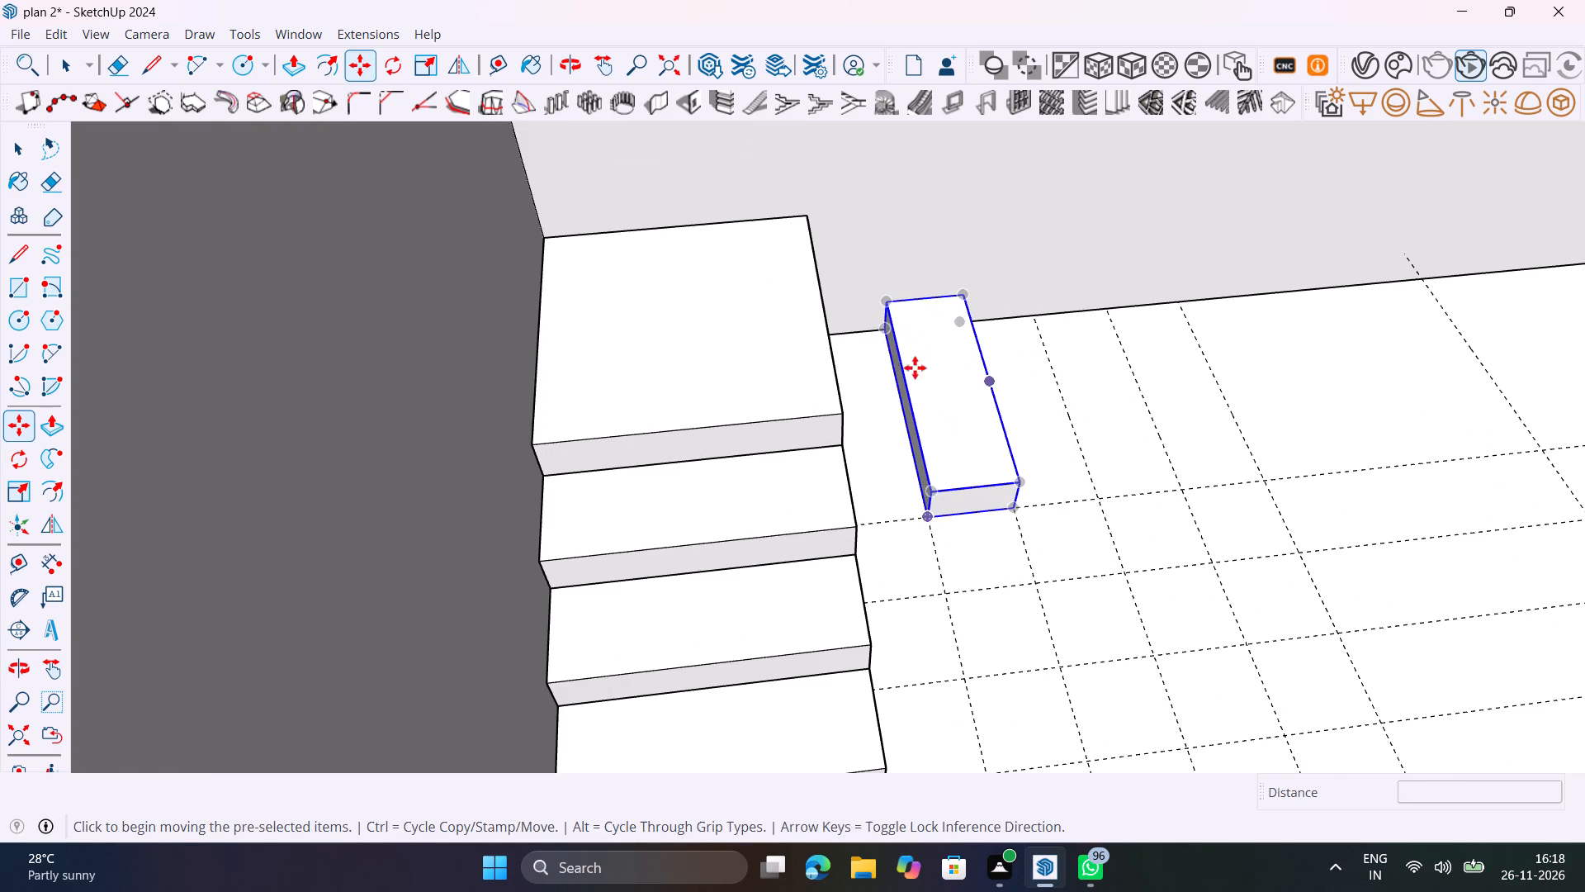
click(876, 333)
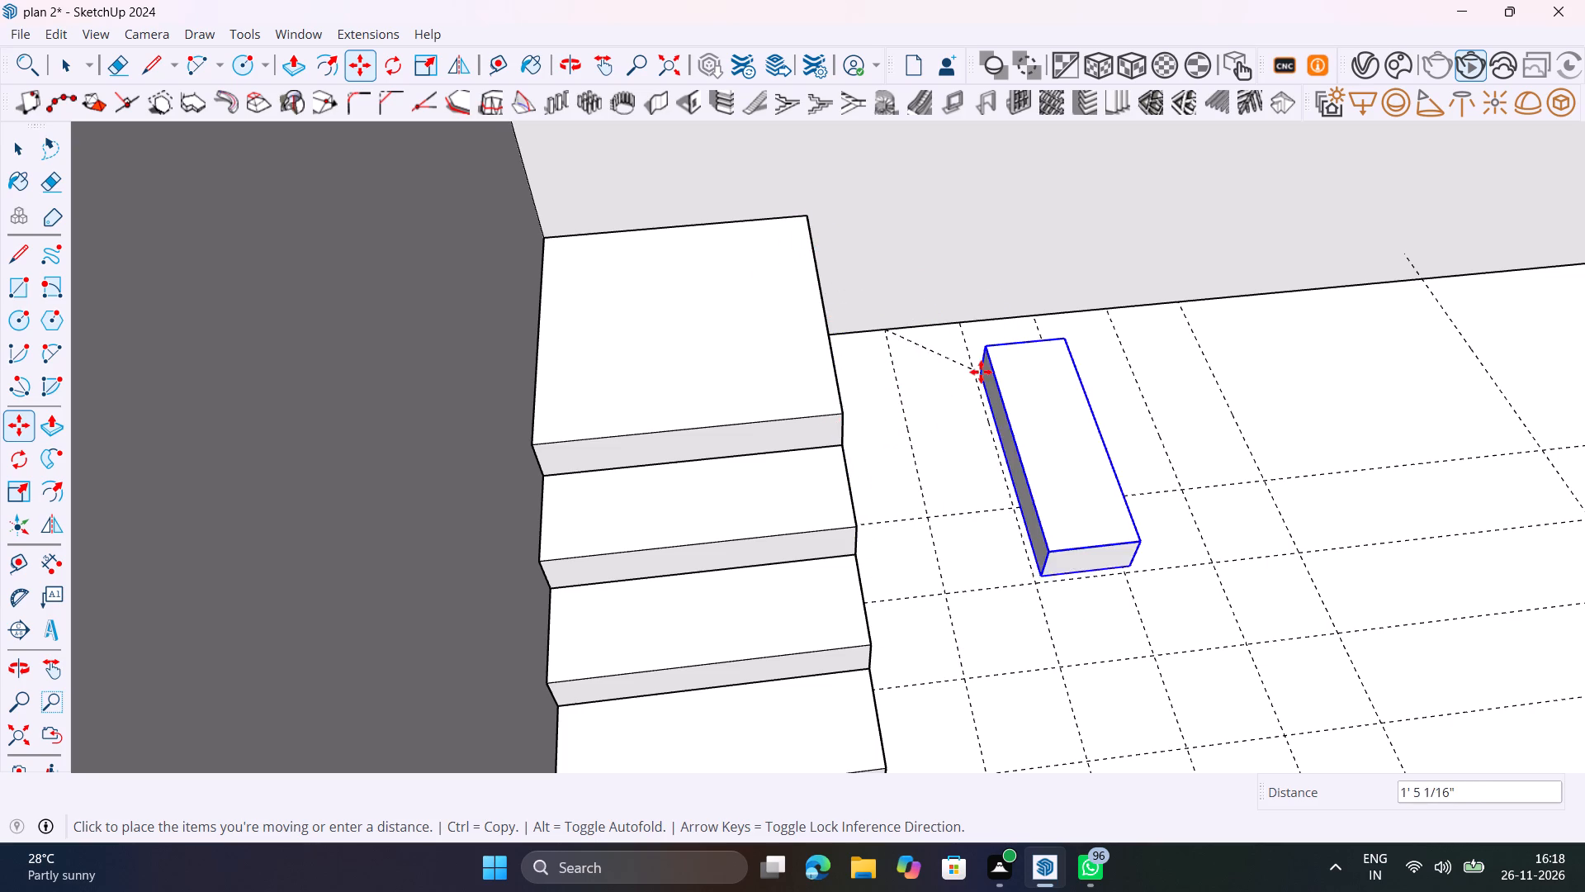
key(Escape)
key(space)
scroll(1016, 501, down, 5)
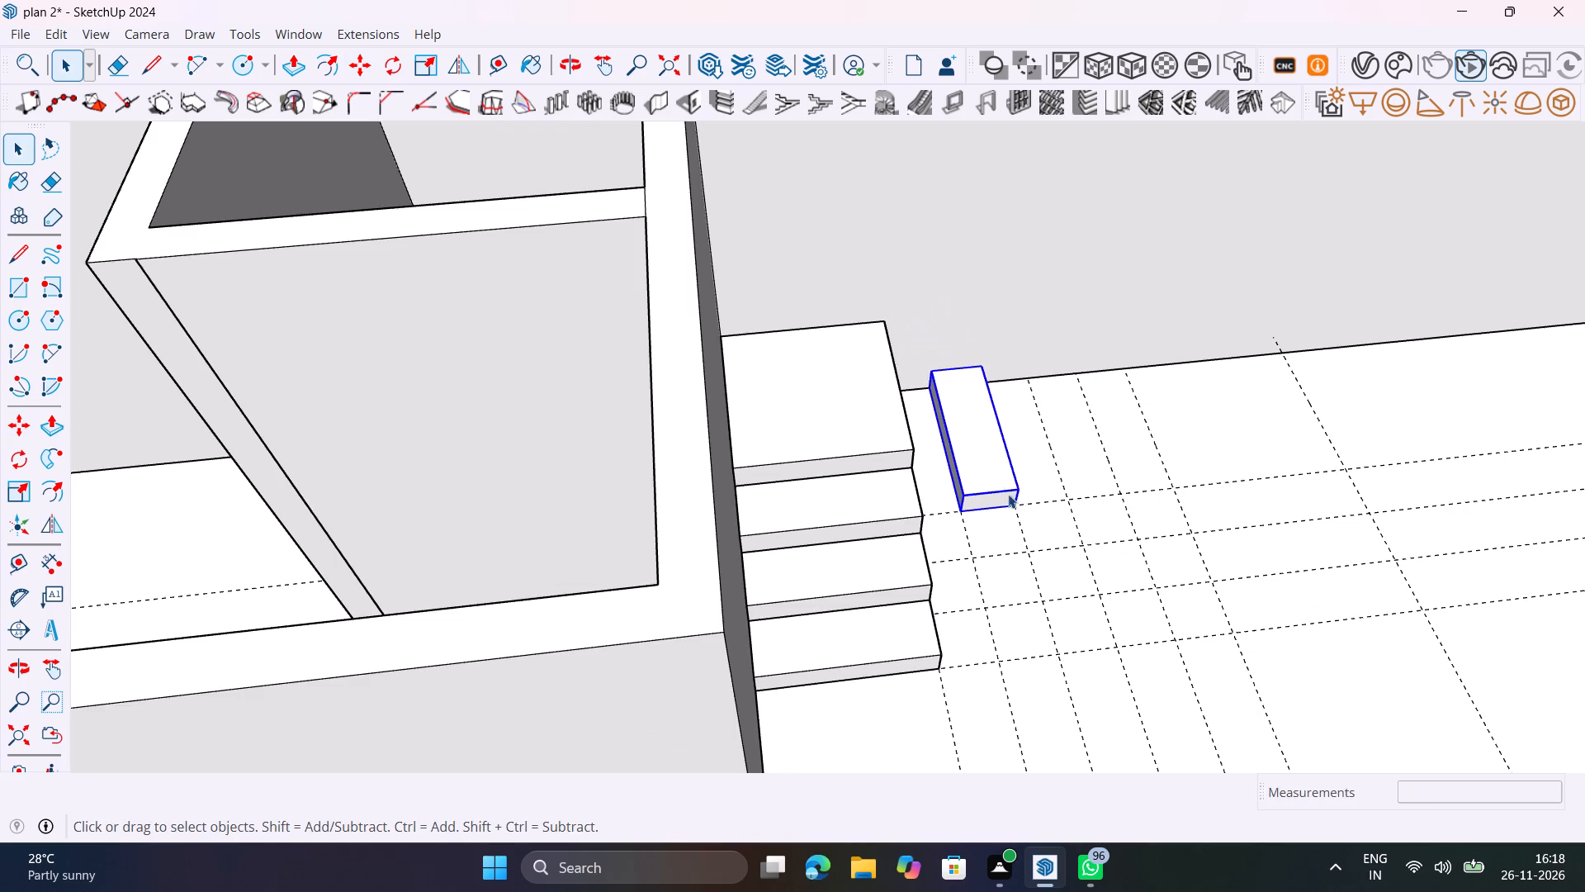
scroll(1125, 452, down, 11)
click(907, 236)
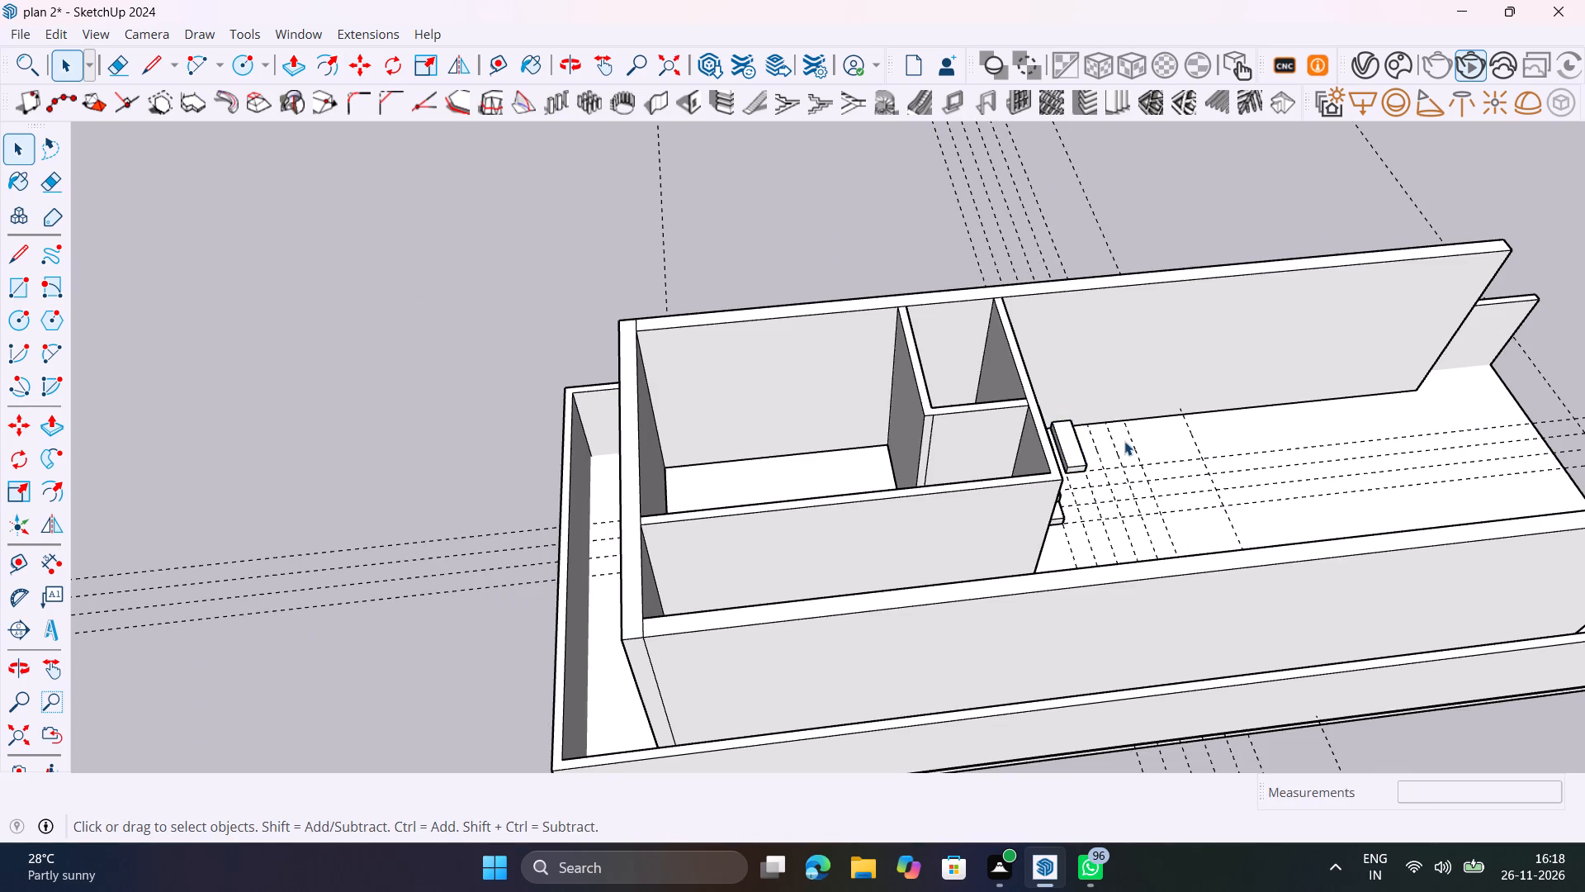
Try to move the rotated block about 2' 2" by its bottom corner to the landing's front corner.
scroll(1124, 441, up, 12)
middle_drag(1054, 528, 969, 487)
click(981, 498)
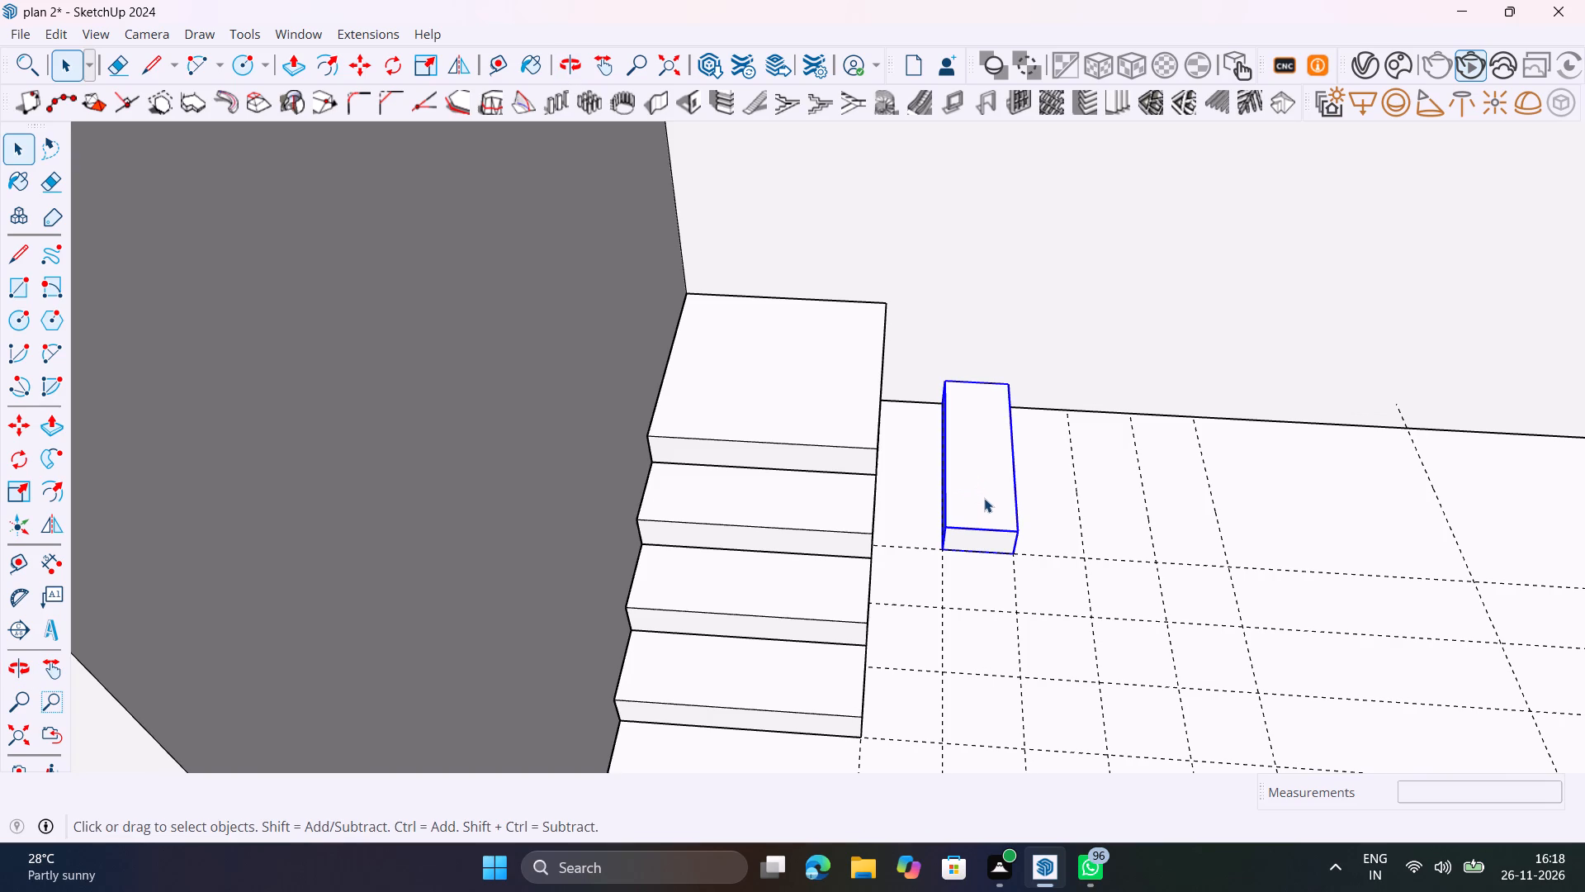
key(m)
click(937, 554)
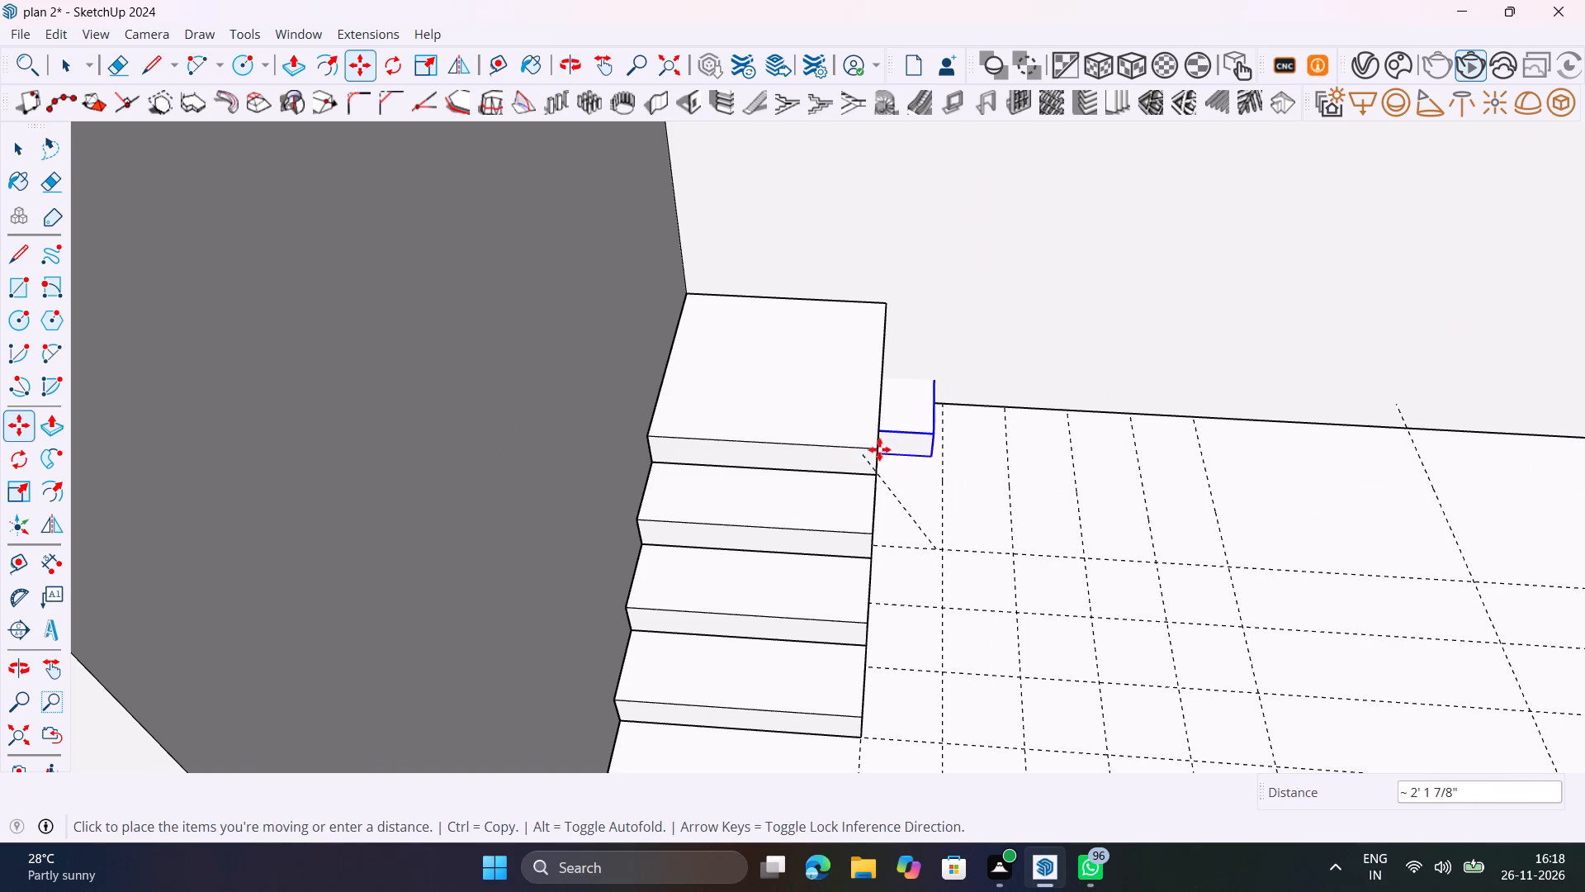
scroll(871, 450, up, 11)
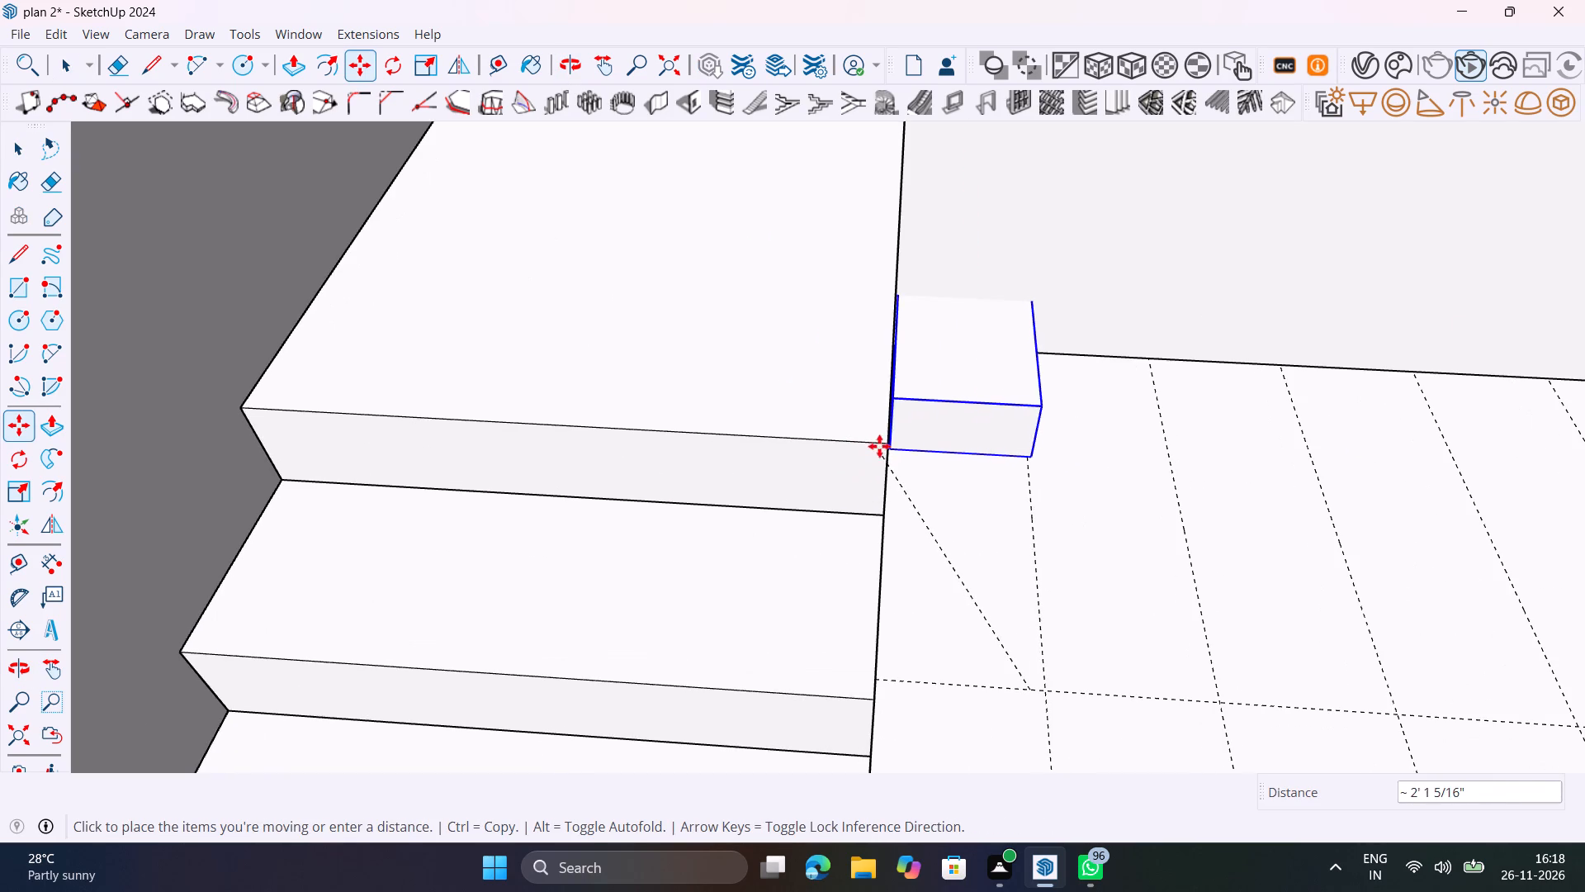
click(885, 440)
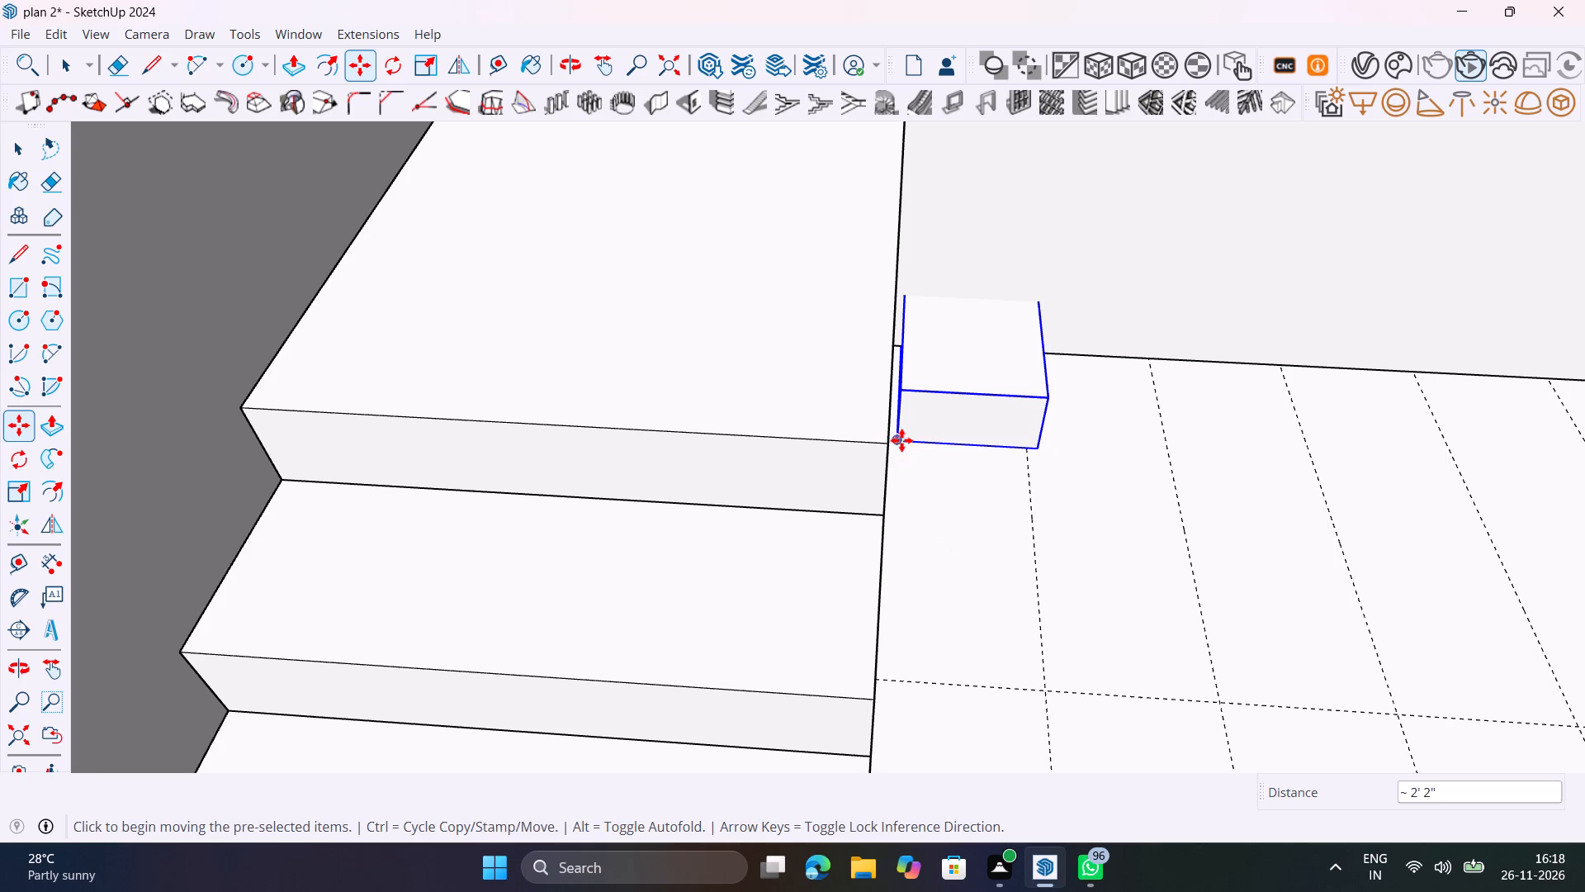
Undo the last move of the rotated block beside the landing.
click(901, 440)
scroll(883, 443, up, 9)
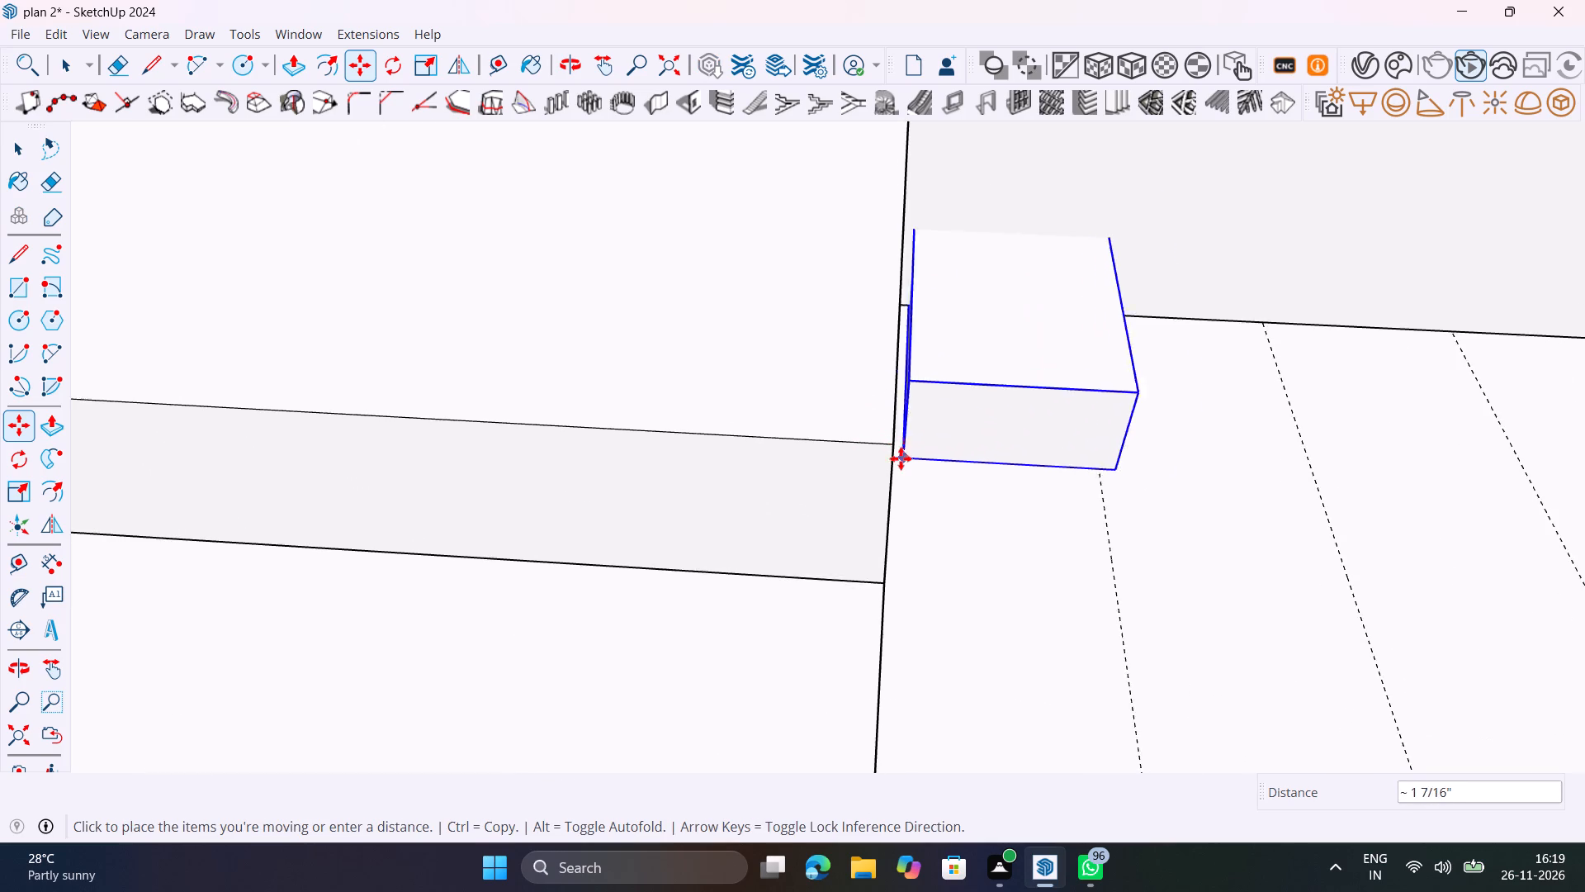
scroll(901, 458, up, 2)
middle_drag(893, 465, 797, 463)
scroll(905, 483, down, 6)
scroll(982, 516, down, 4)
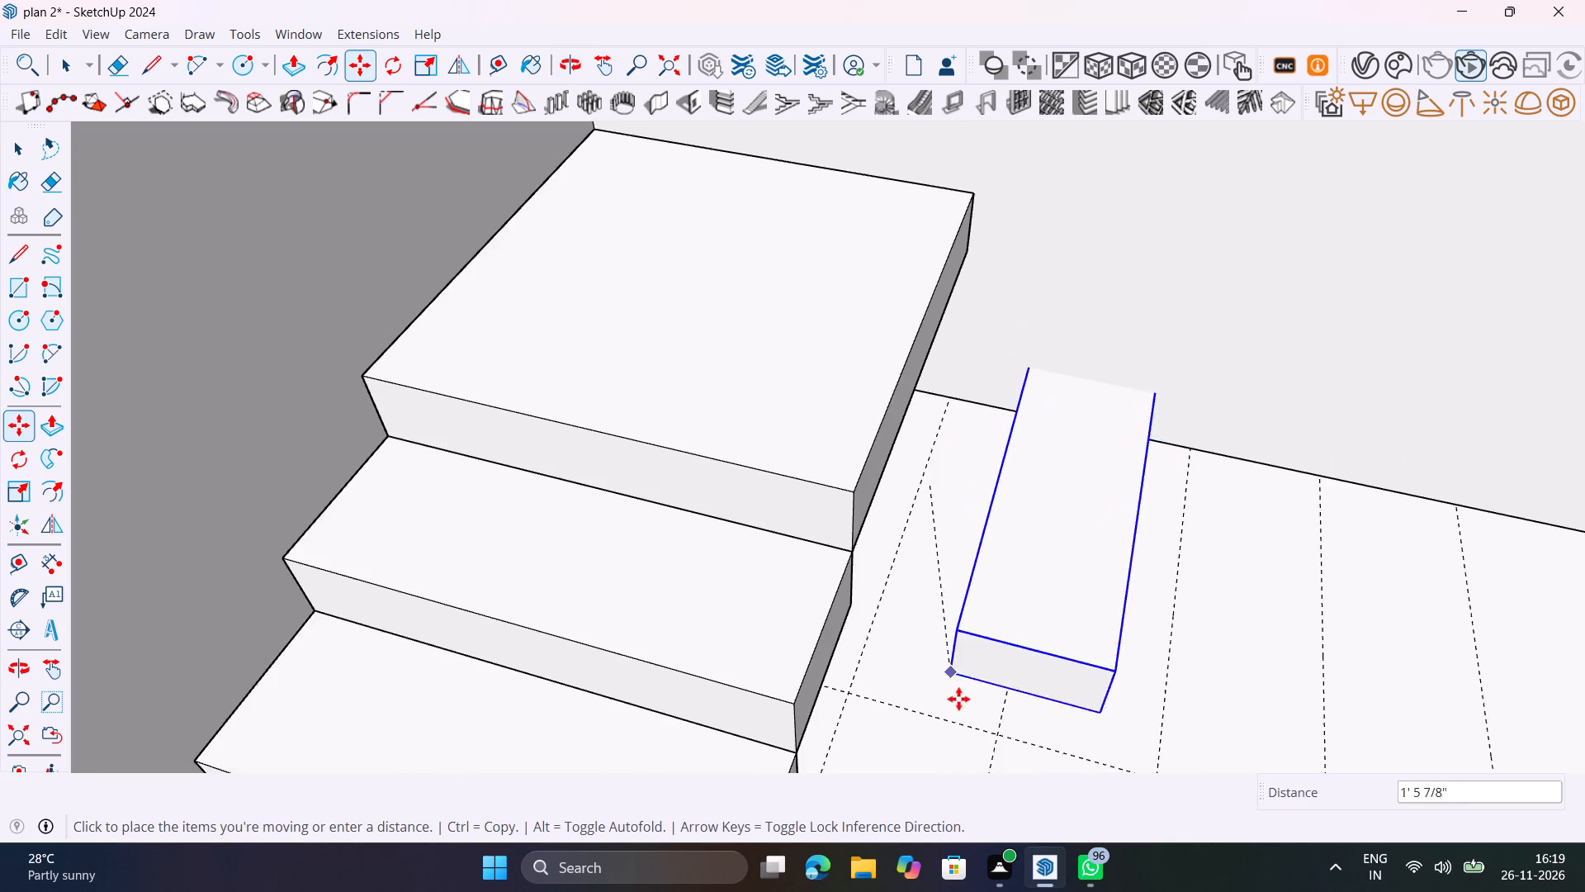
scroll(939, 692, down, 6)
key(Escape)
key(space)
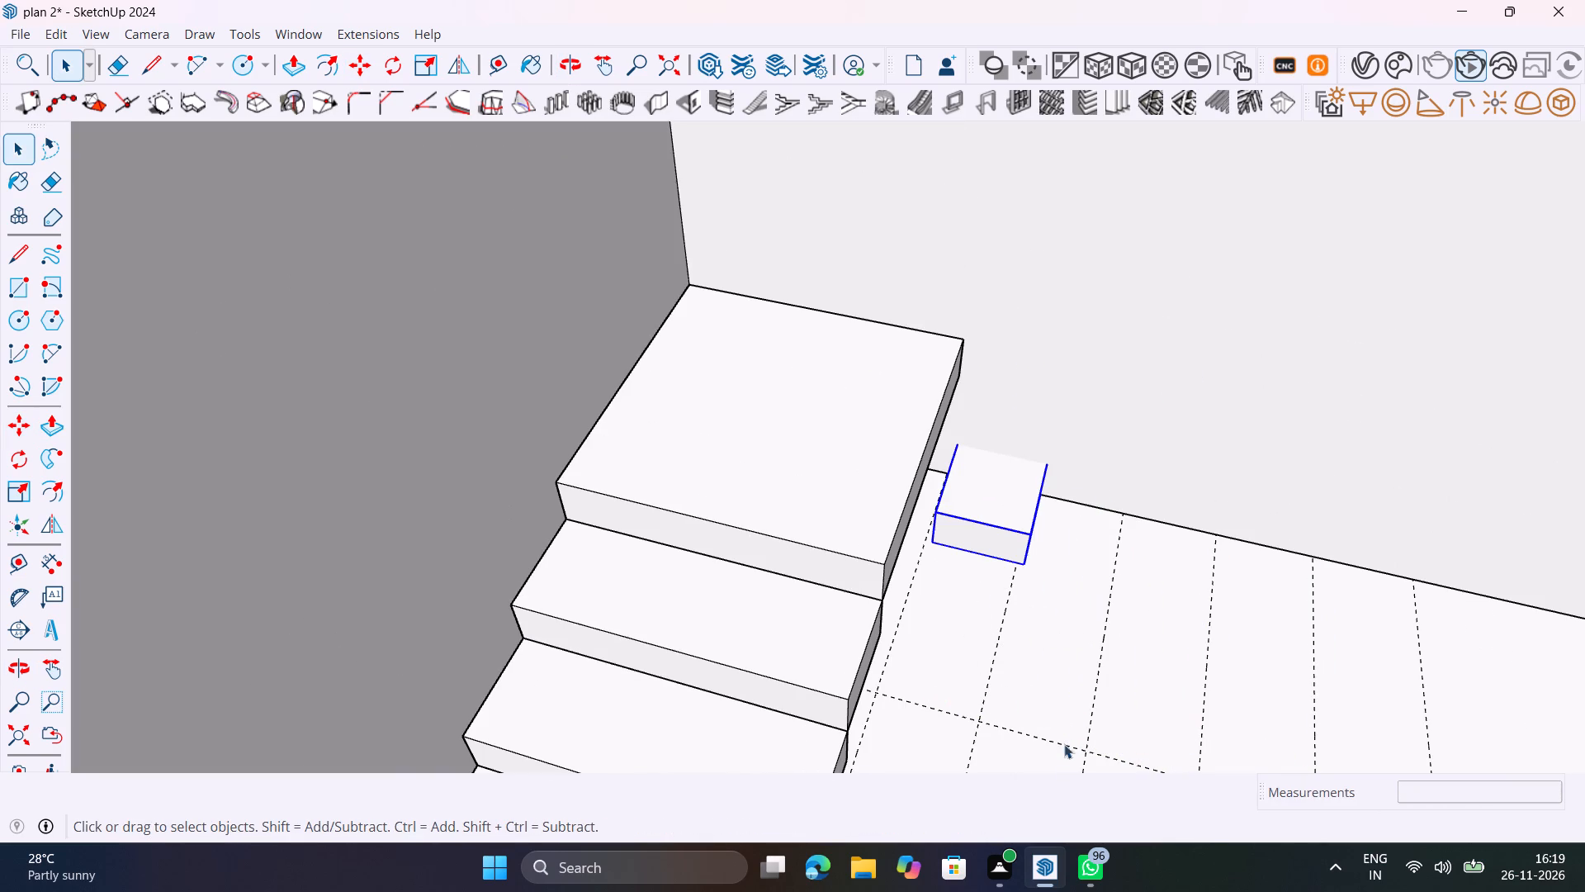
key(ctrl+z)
Delete the rotated block beside the landing.
click(1062, 587)
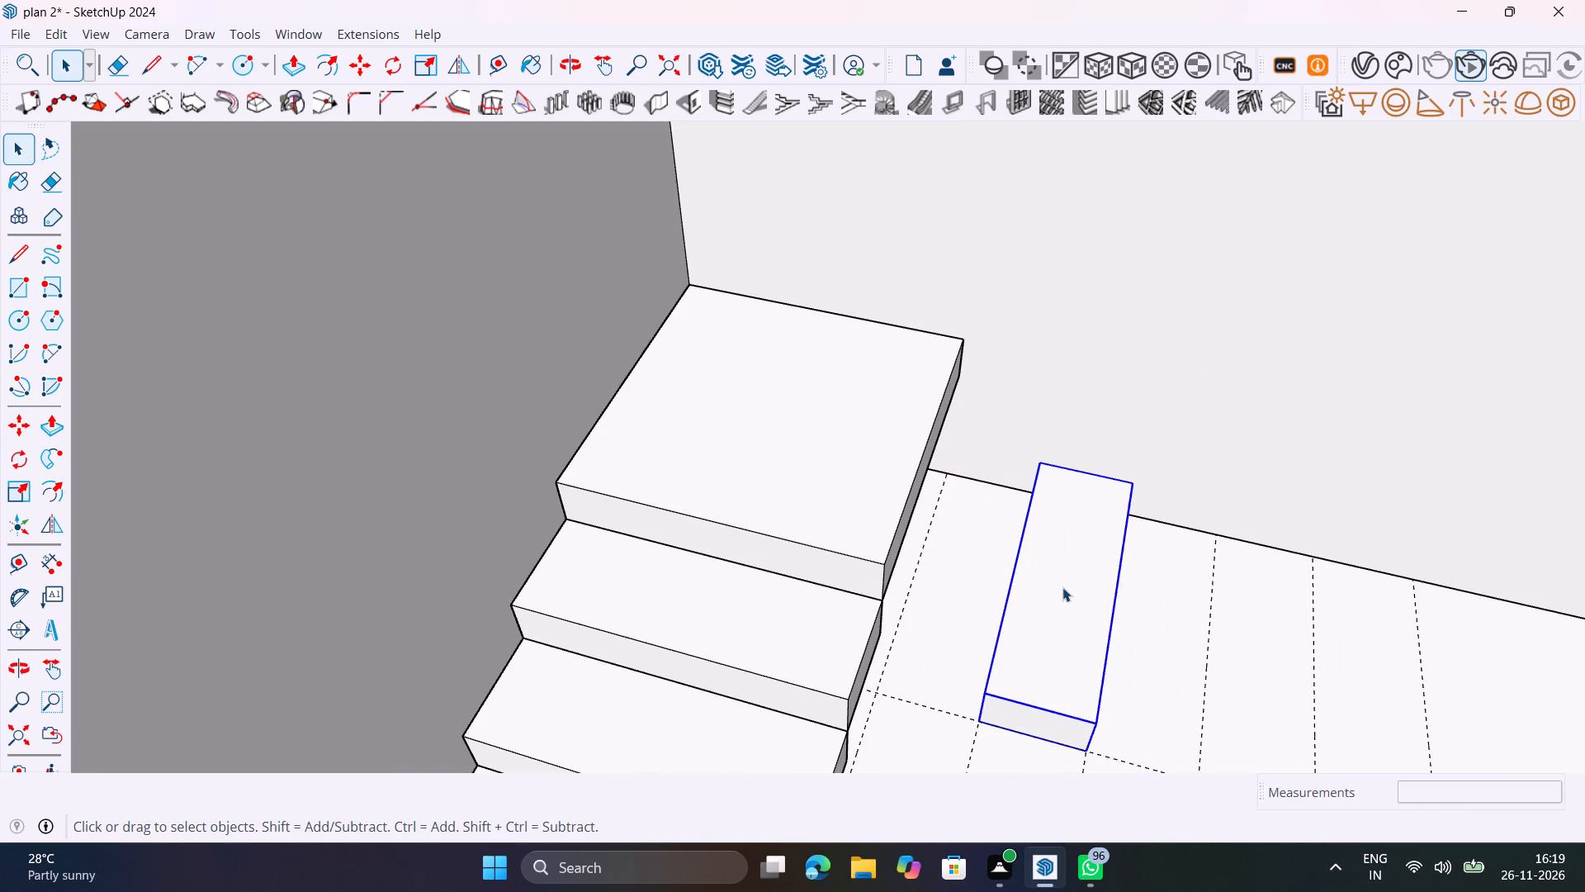
key(Delete)
Draw a 1' by 3' rectangle on the floor near the landing, from a guide intersection to the side wall.
scroll(977, 709, down, 1)
middle_drag(963, 703, 750, 728)
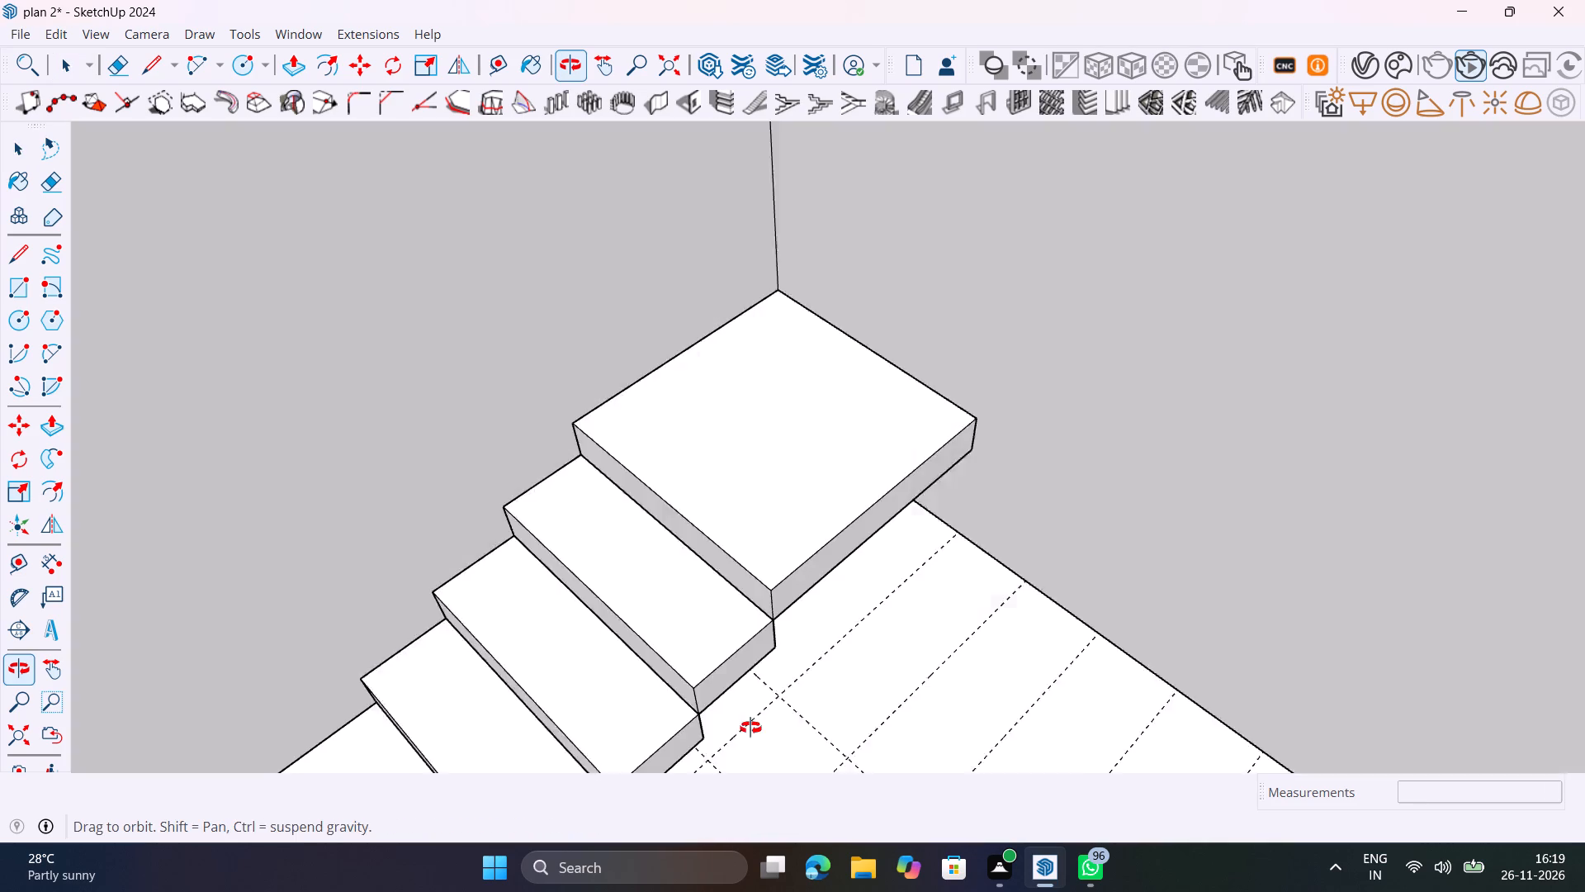
middle_drag(750, 728, 707, 736)
key(r)
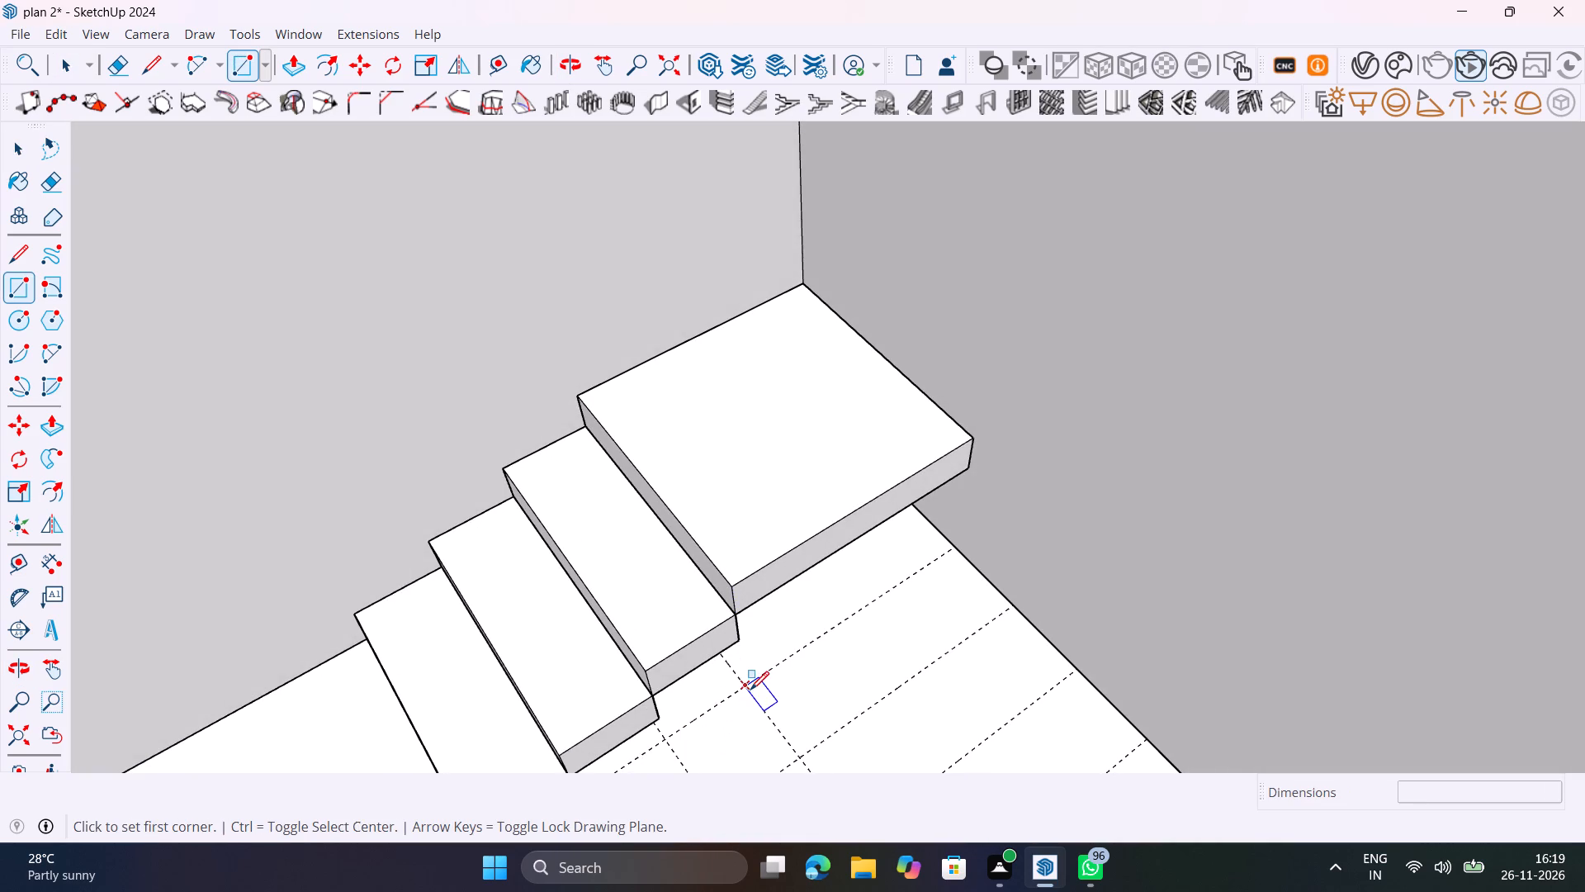
click(747, 688)
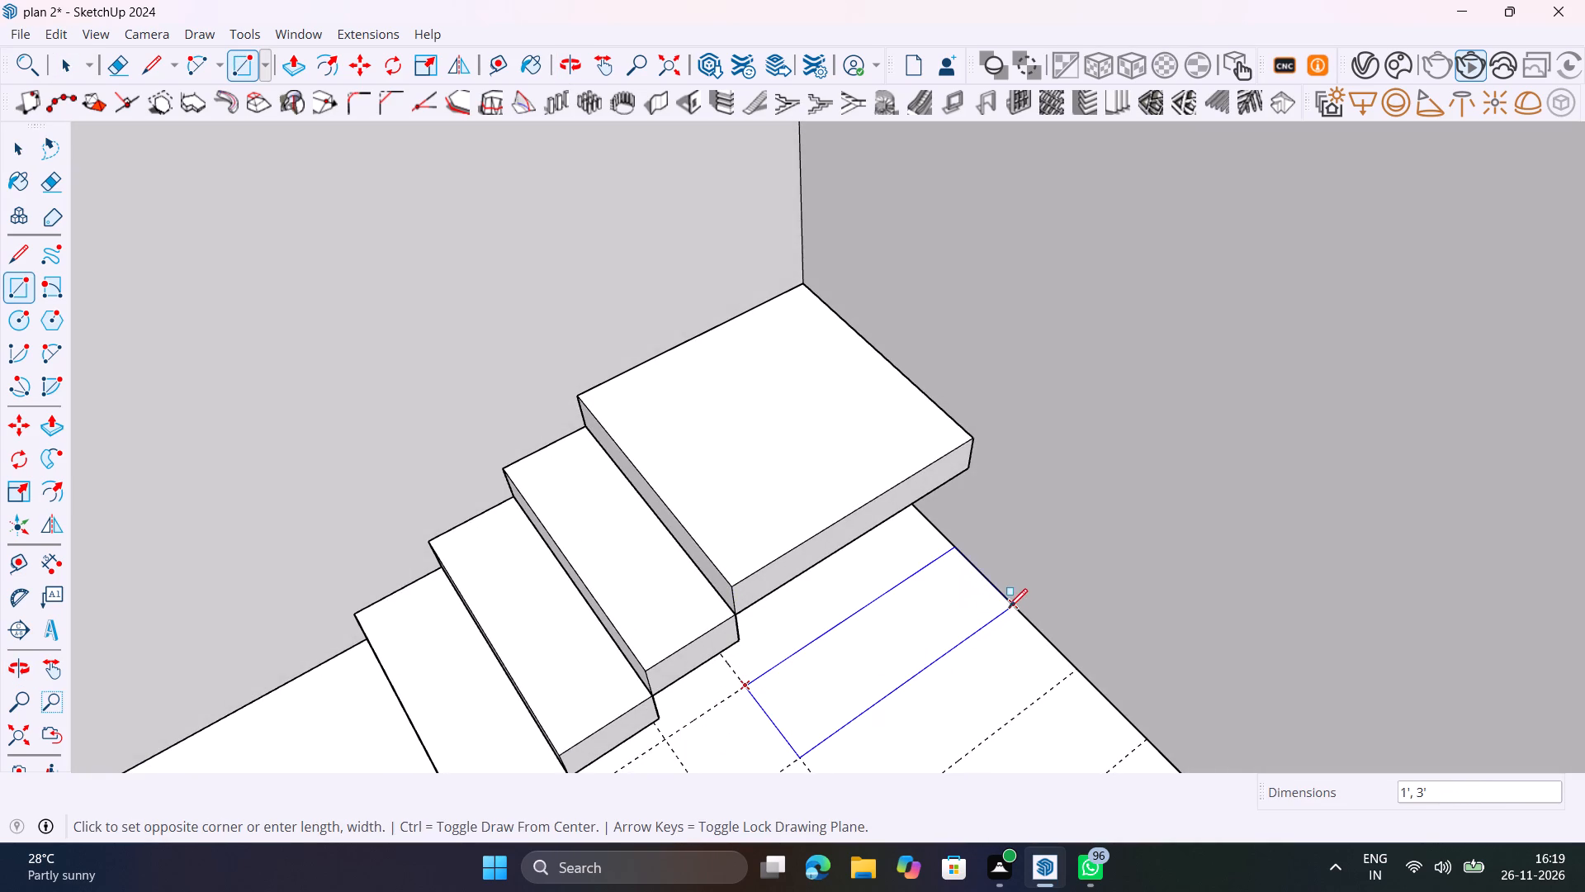
click(1012, 605)
Make the new floor rectangle and its edges a group.
key(space)
double_click(939, 635)
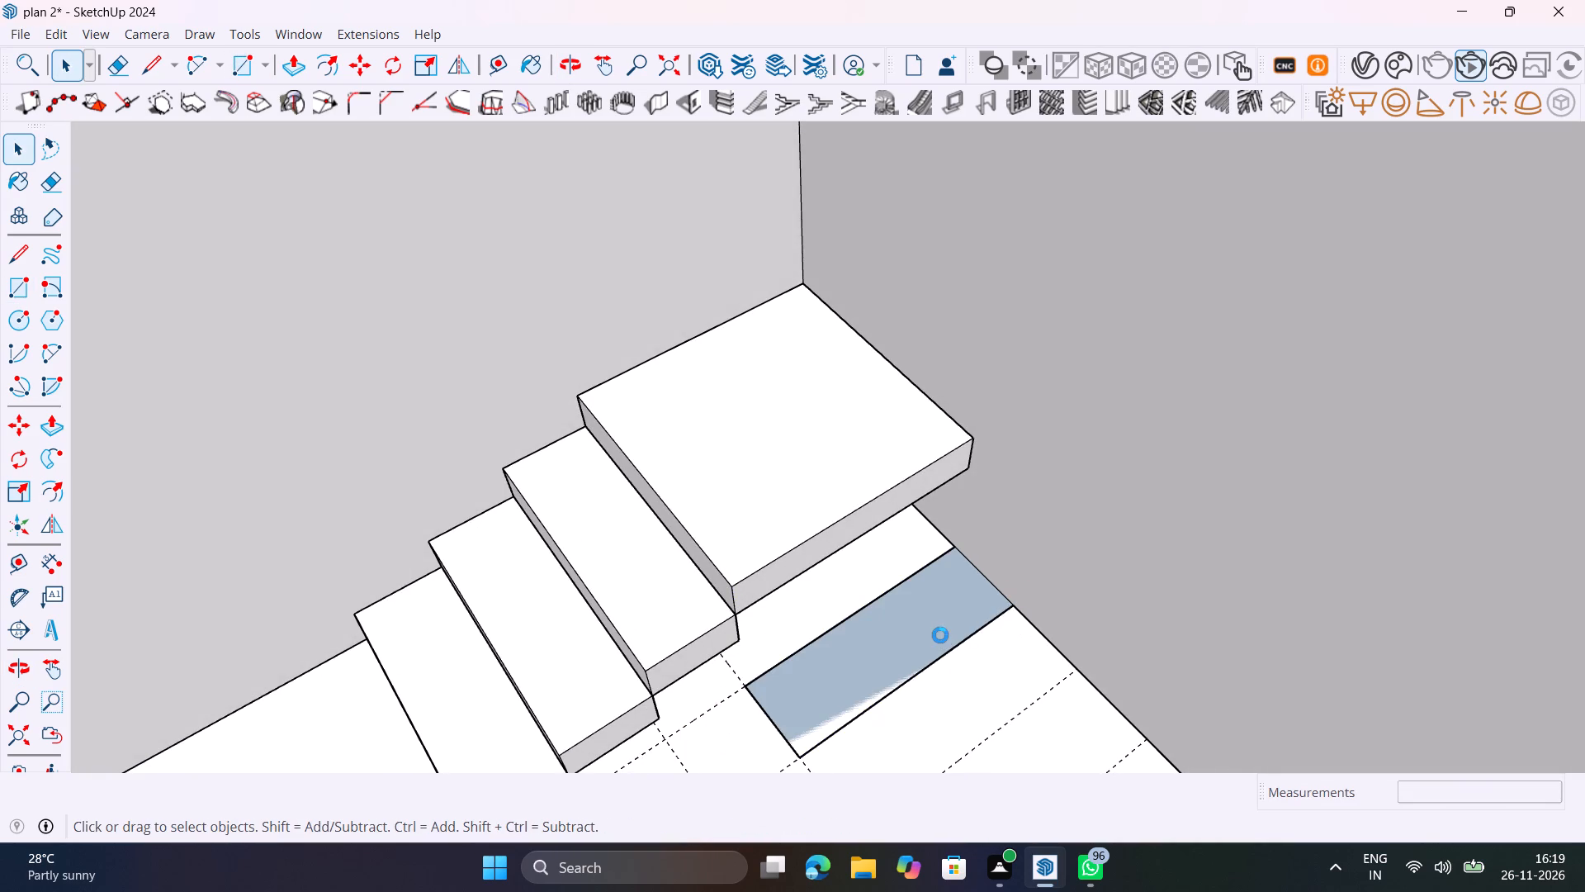
right_click(940, 635)
click(1009, 289)
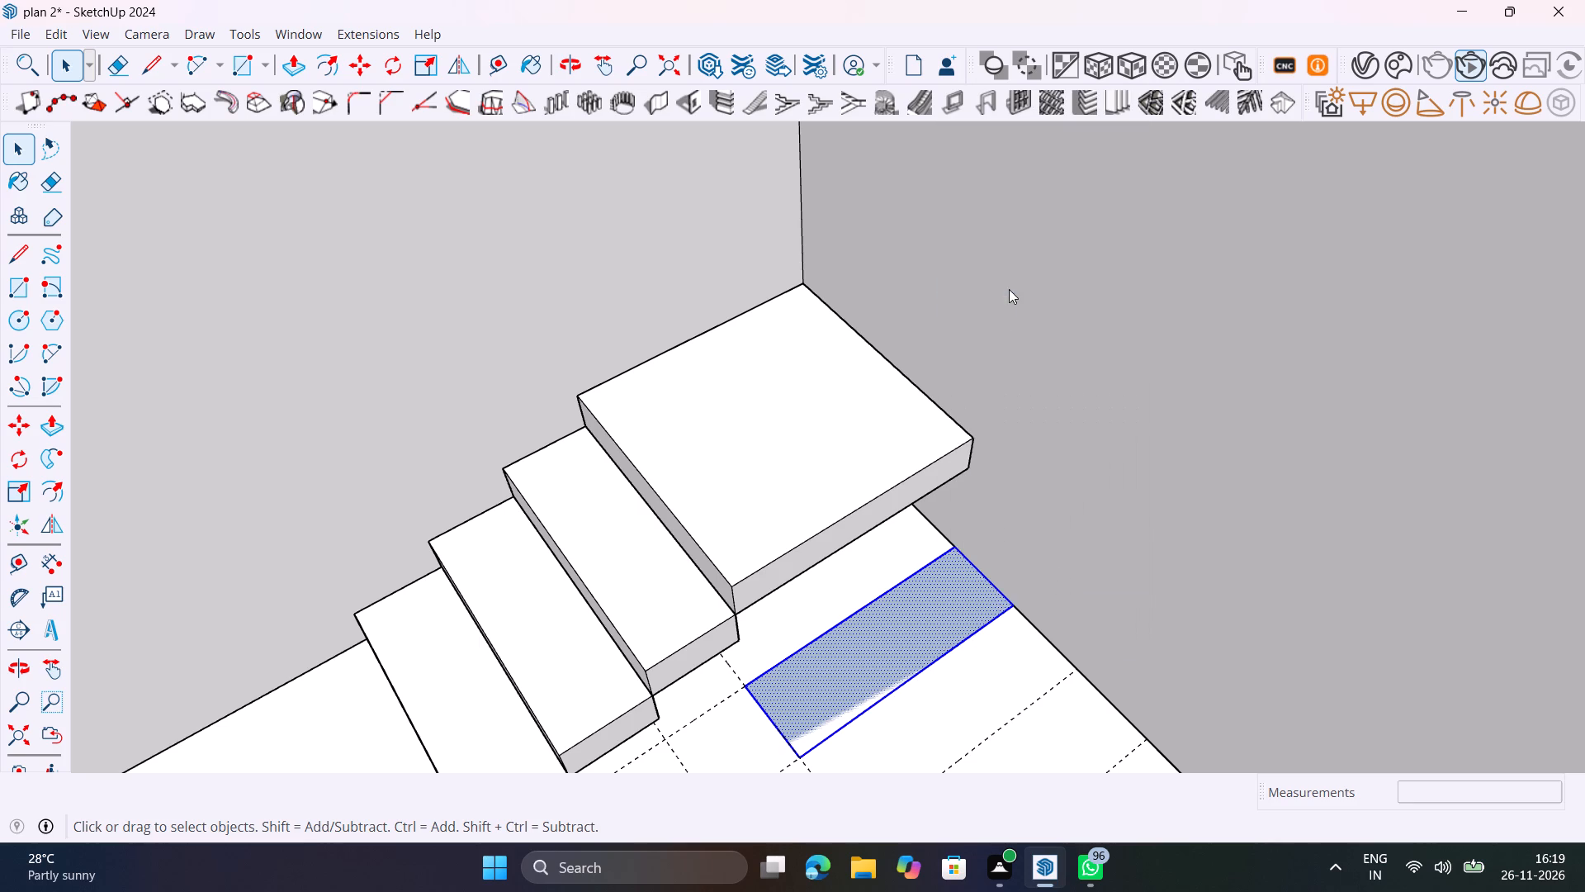
Open the 1' by 3' floor rectangle's group beside the landing for editing.
double_click(949, 622)
click(950, 622)
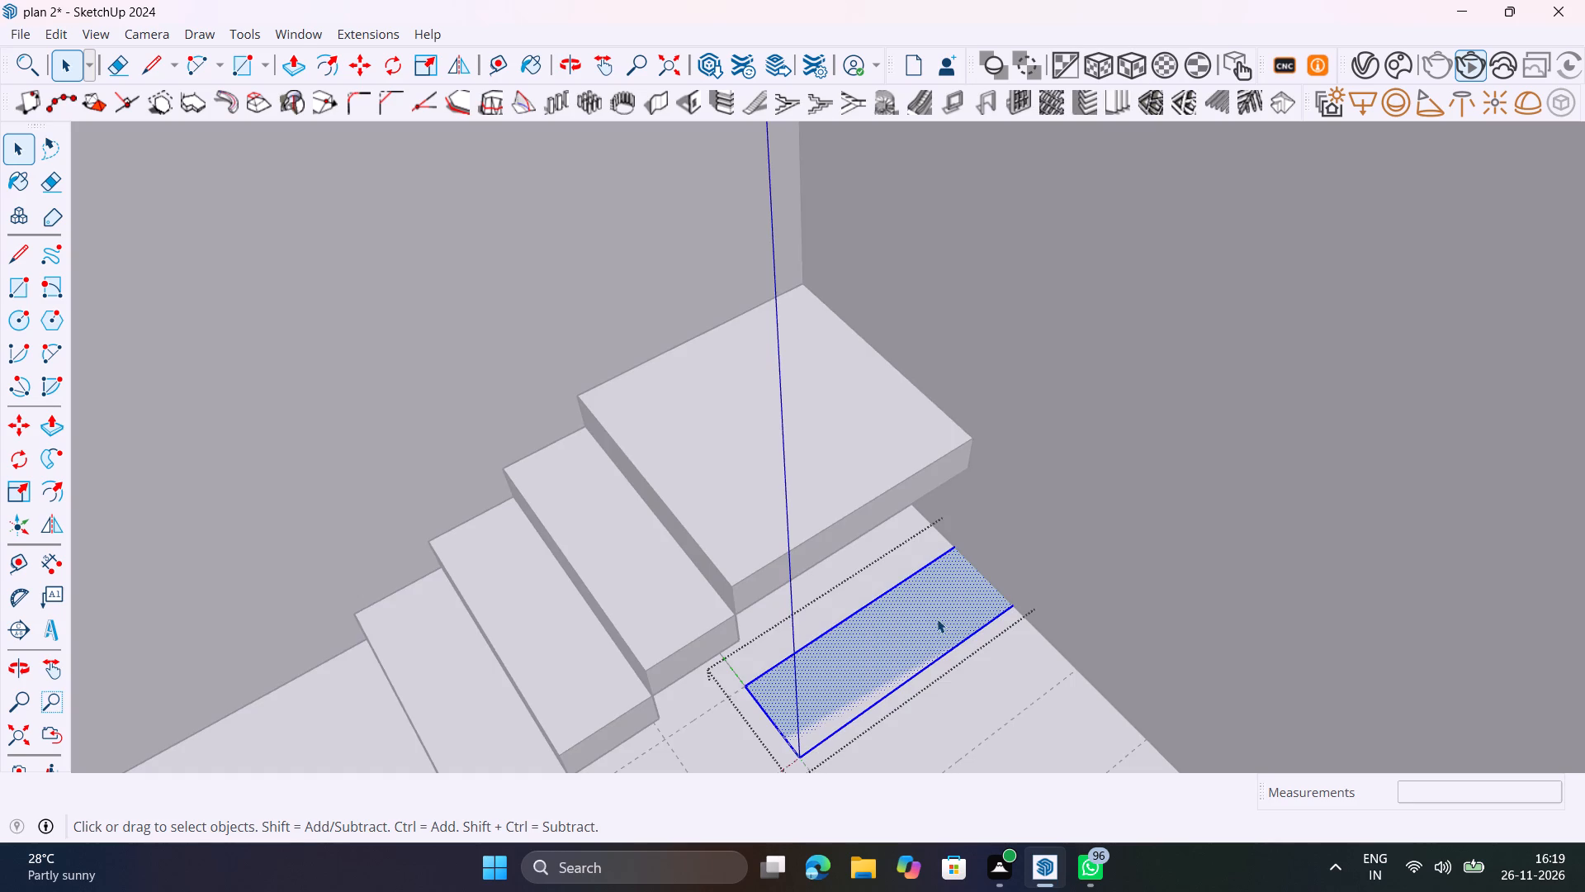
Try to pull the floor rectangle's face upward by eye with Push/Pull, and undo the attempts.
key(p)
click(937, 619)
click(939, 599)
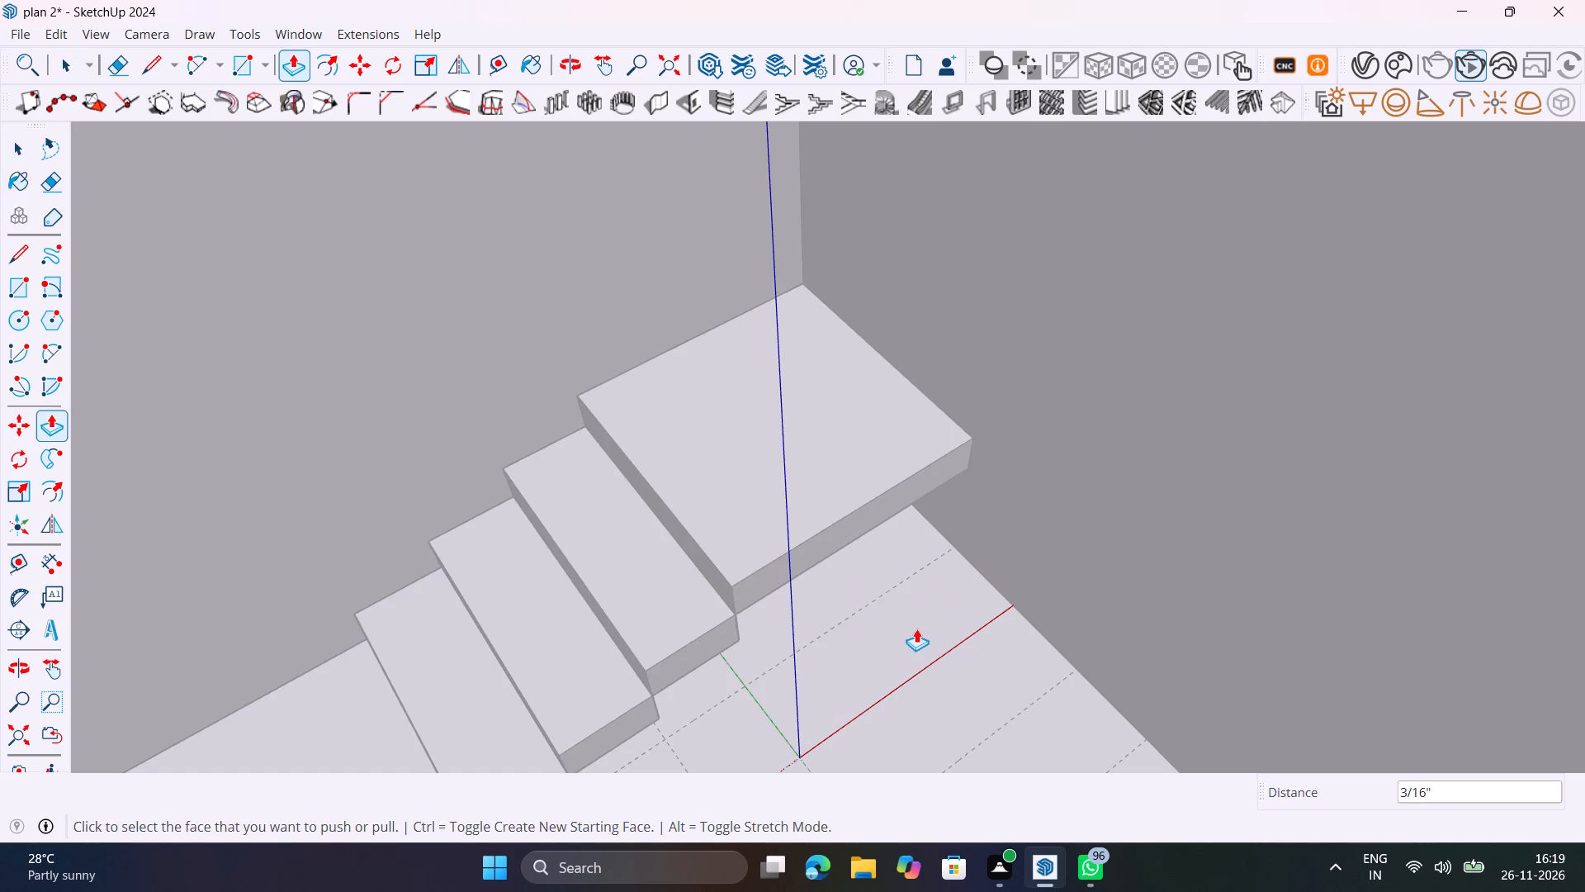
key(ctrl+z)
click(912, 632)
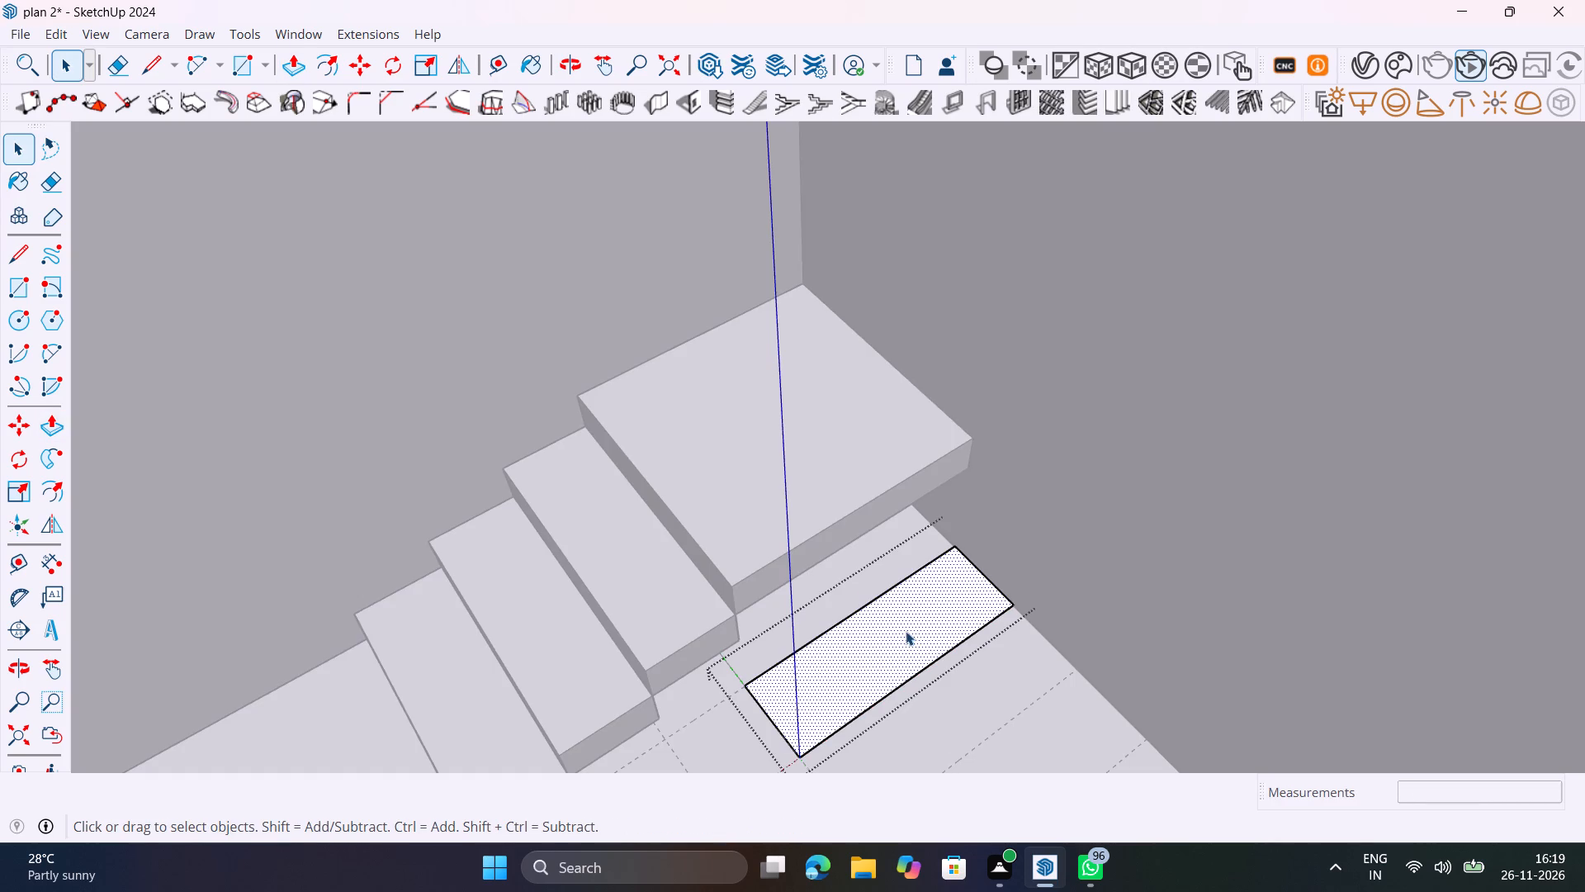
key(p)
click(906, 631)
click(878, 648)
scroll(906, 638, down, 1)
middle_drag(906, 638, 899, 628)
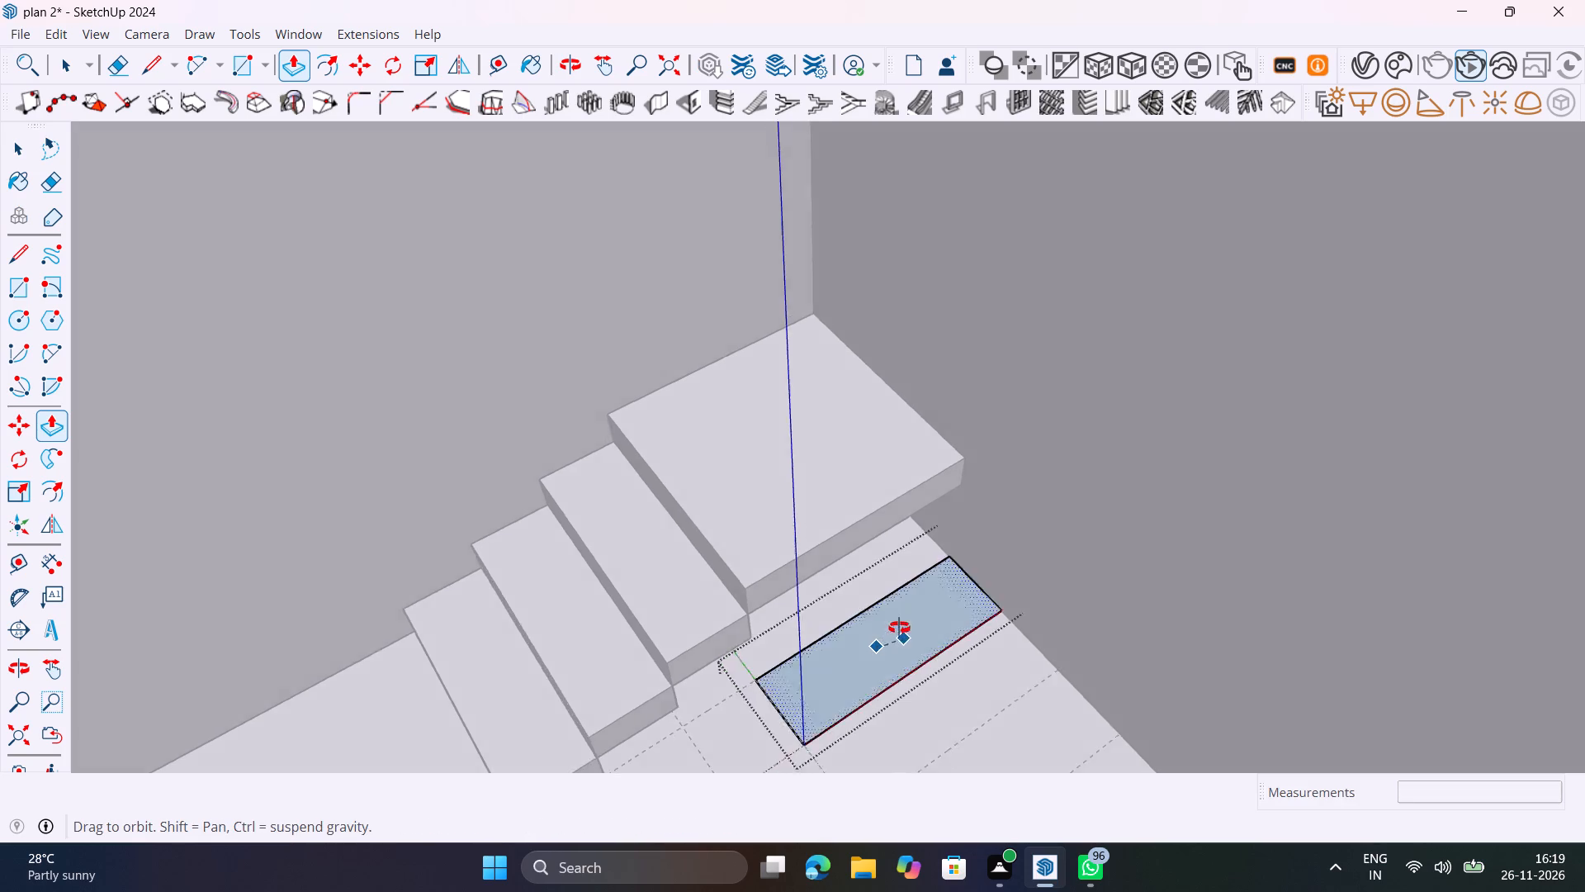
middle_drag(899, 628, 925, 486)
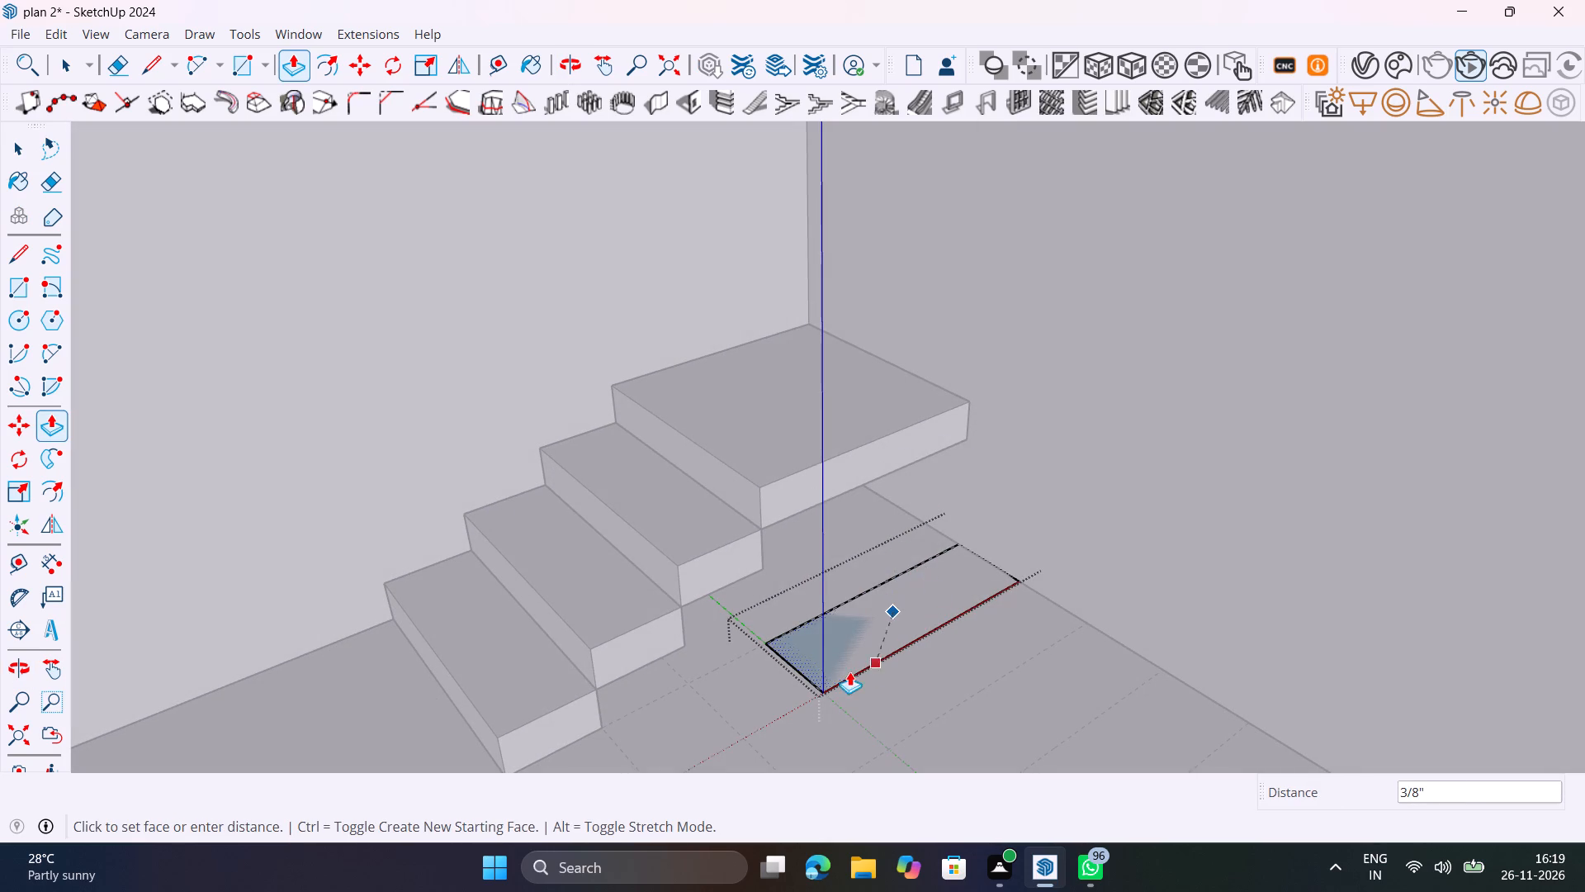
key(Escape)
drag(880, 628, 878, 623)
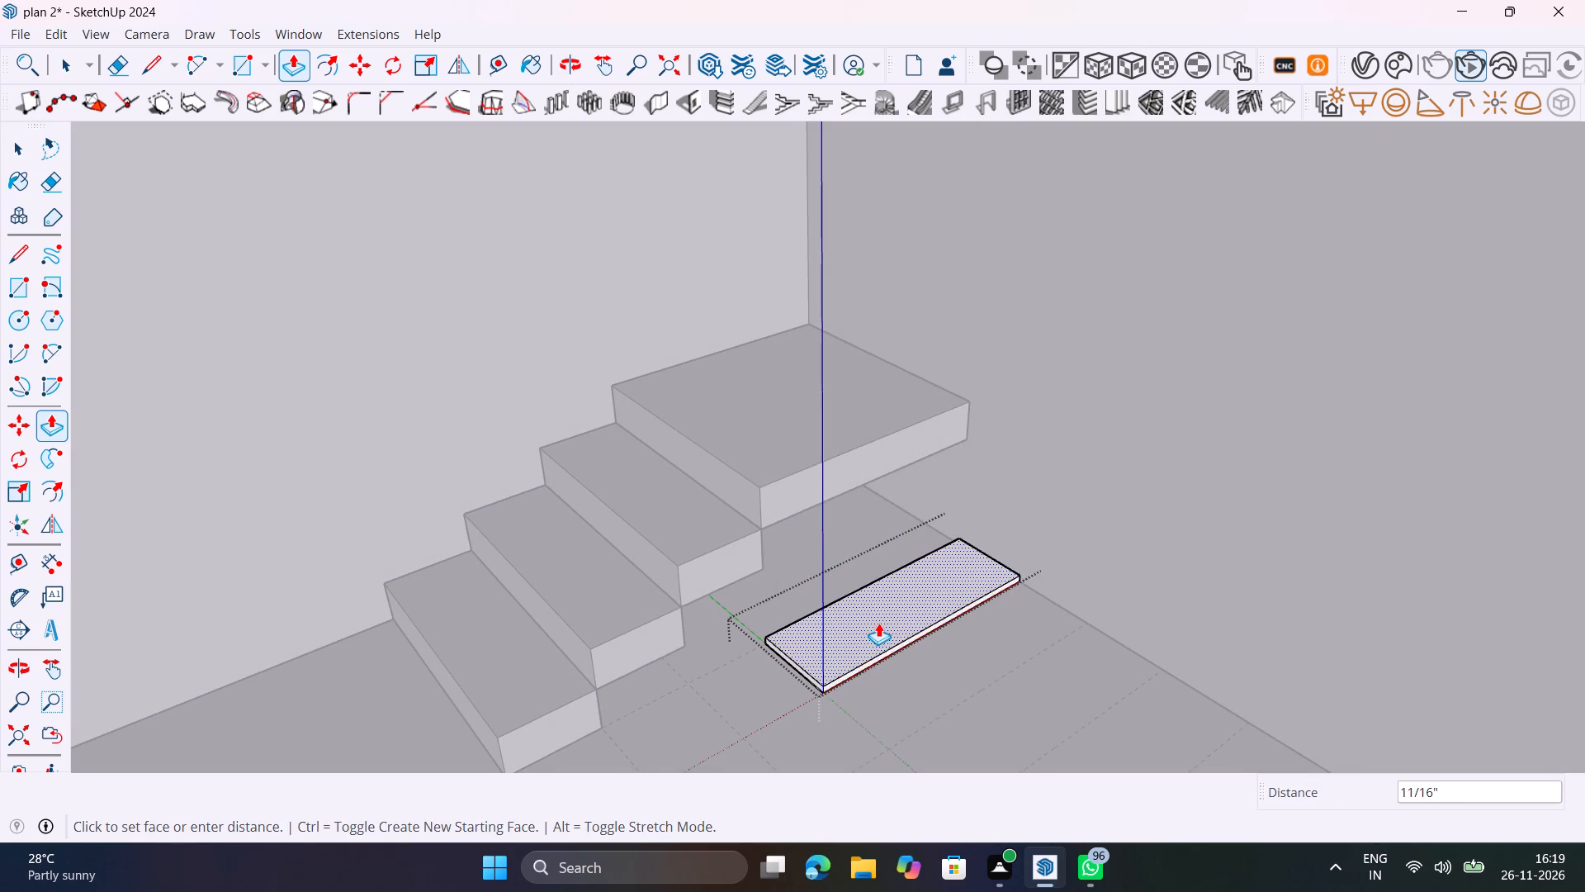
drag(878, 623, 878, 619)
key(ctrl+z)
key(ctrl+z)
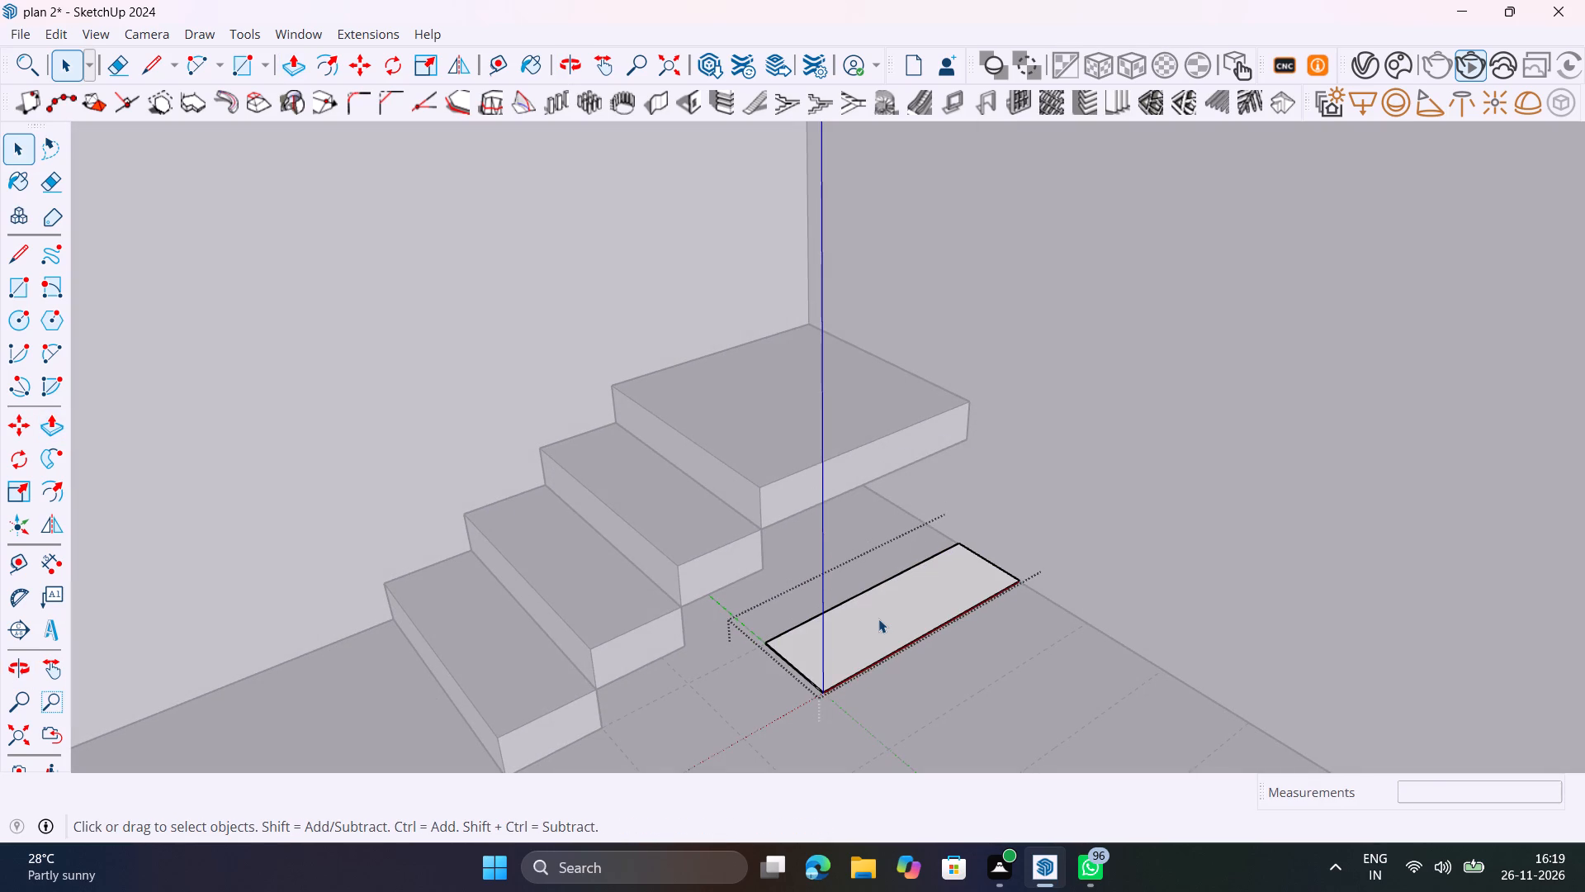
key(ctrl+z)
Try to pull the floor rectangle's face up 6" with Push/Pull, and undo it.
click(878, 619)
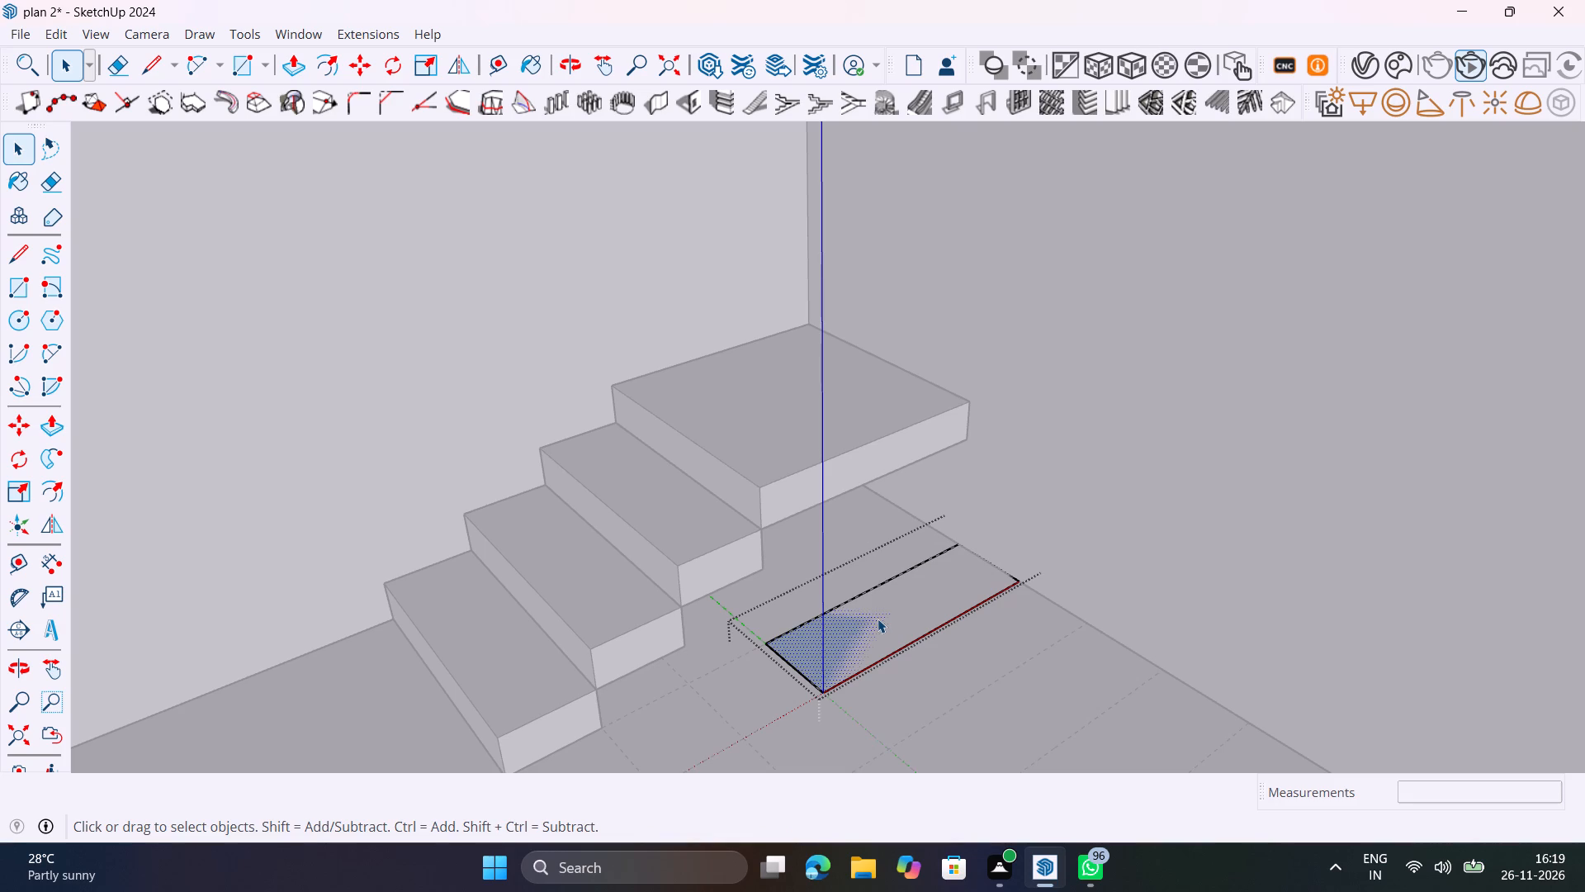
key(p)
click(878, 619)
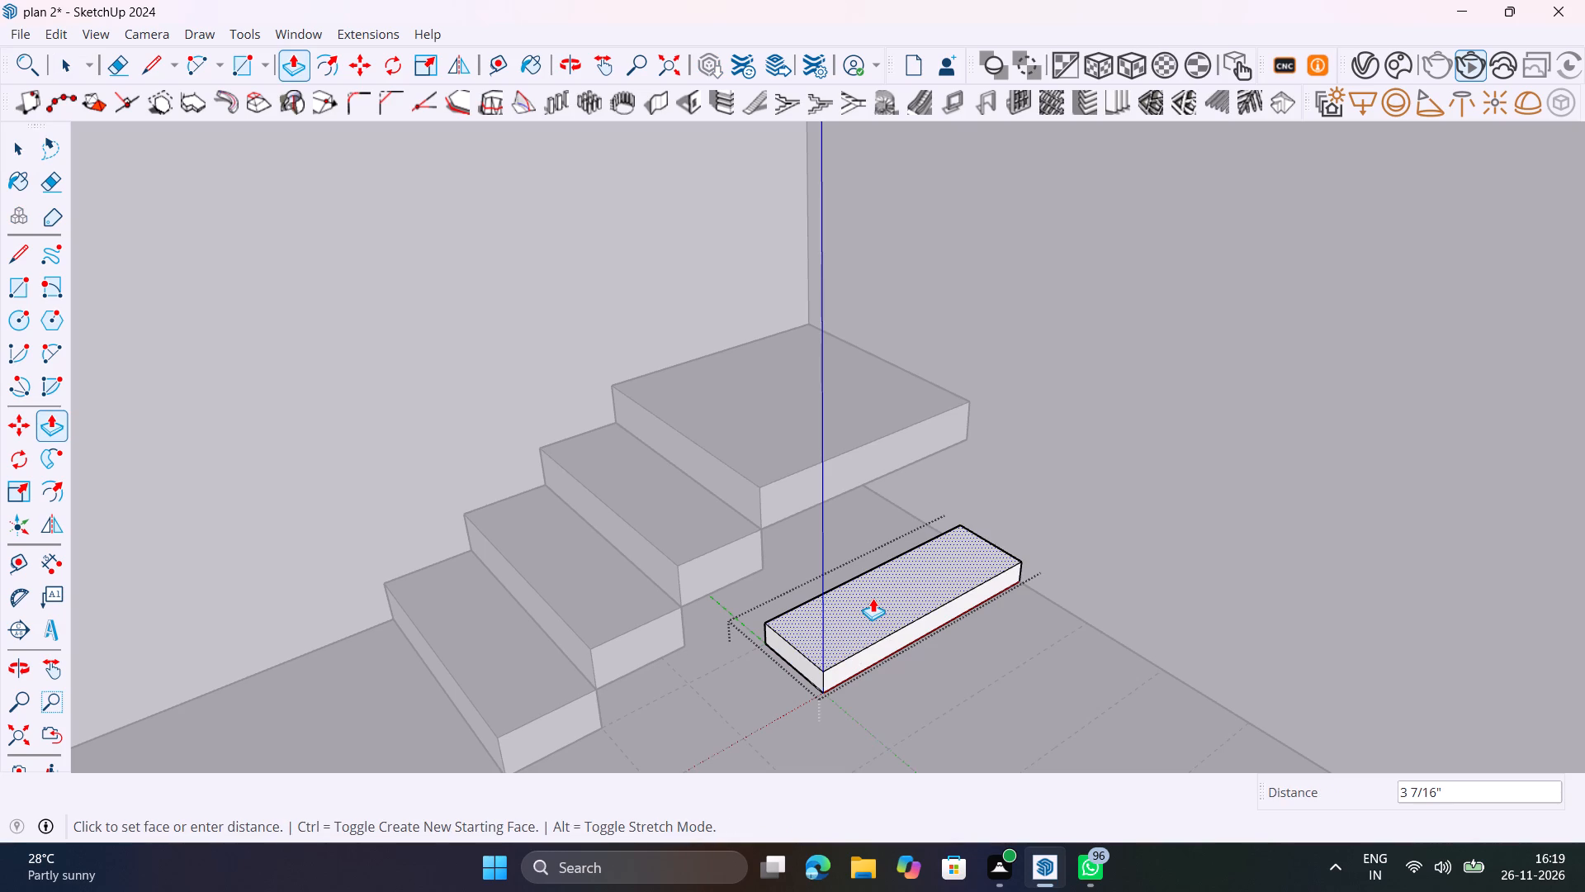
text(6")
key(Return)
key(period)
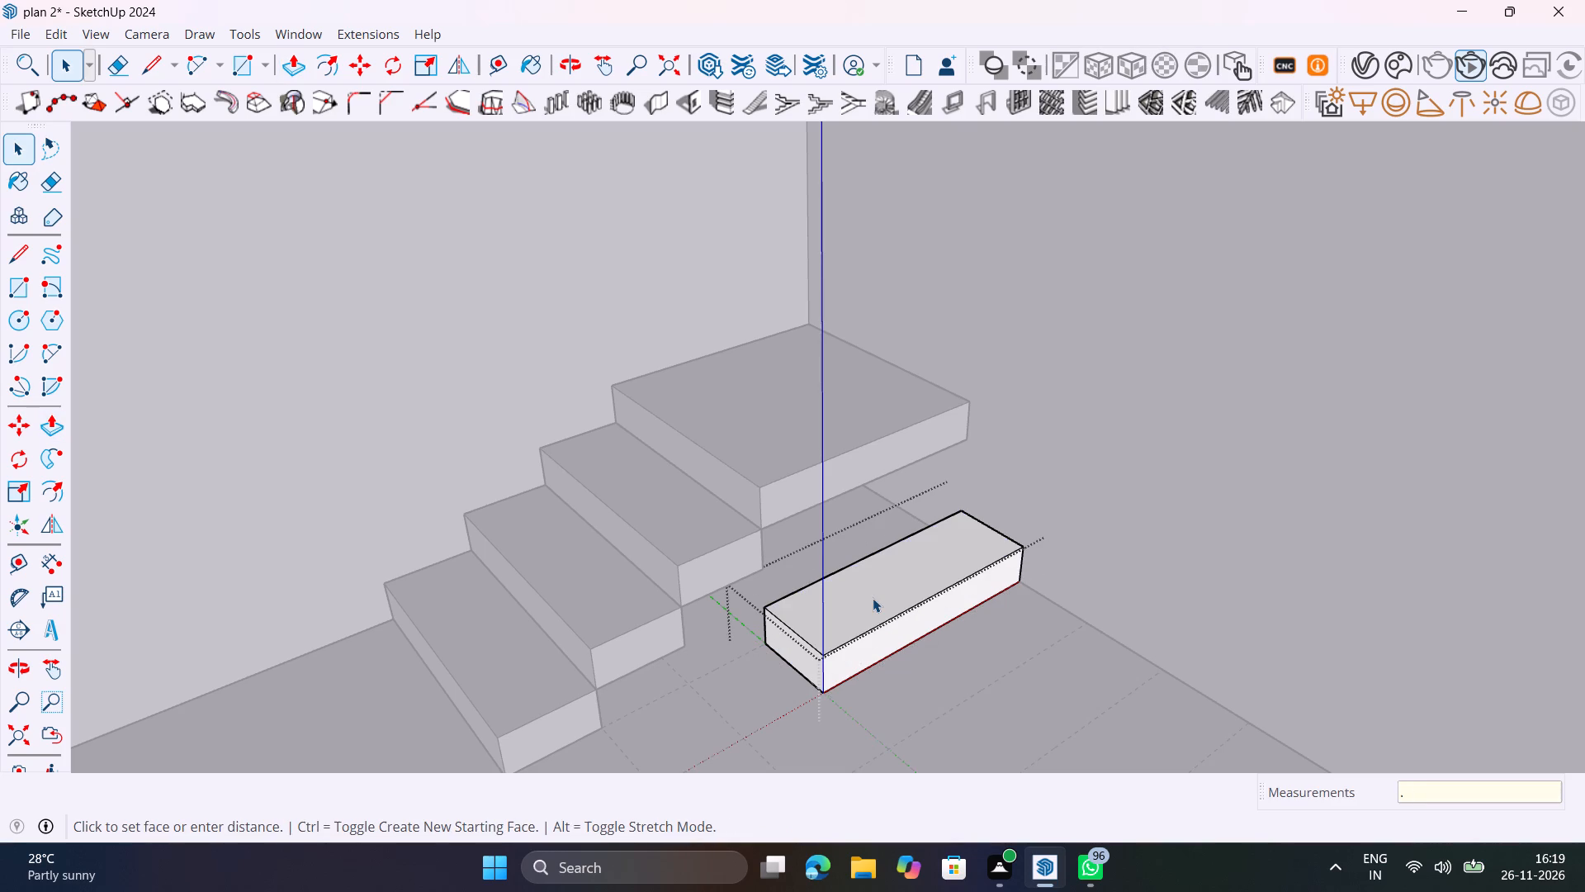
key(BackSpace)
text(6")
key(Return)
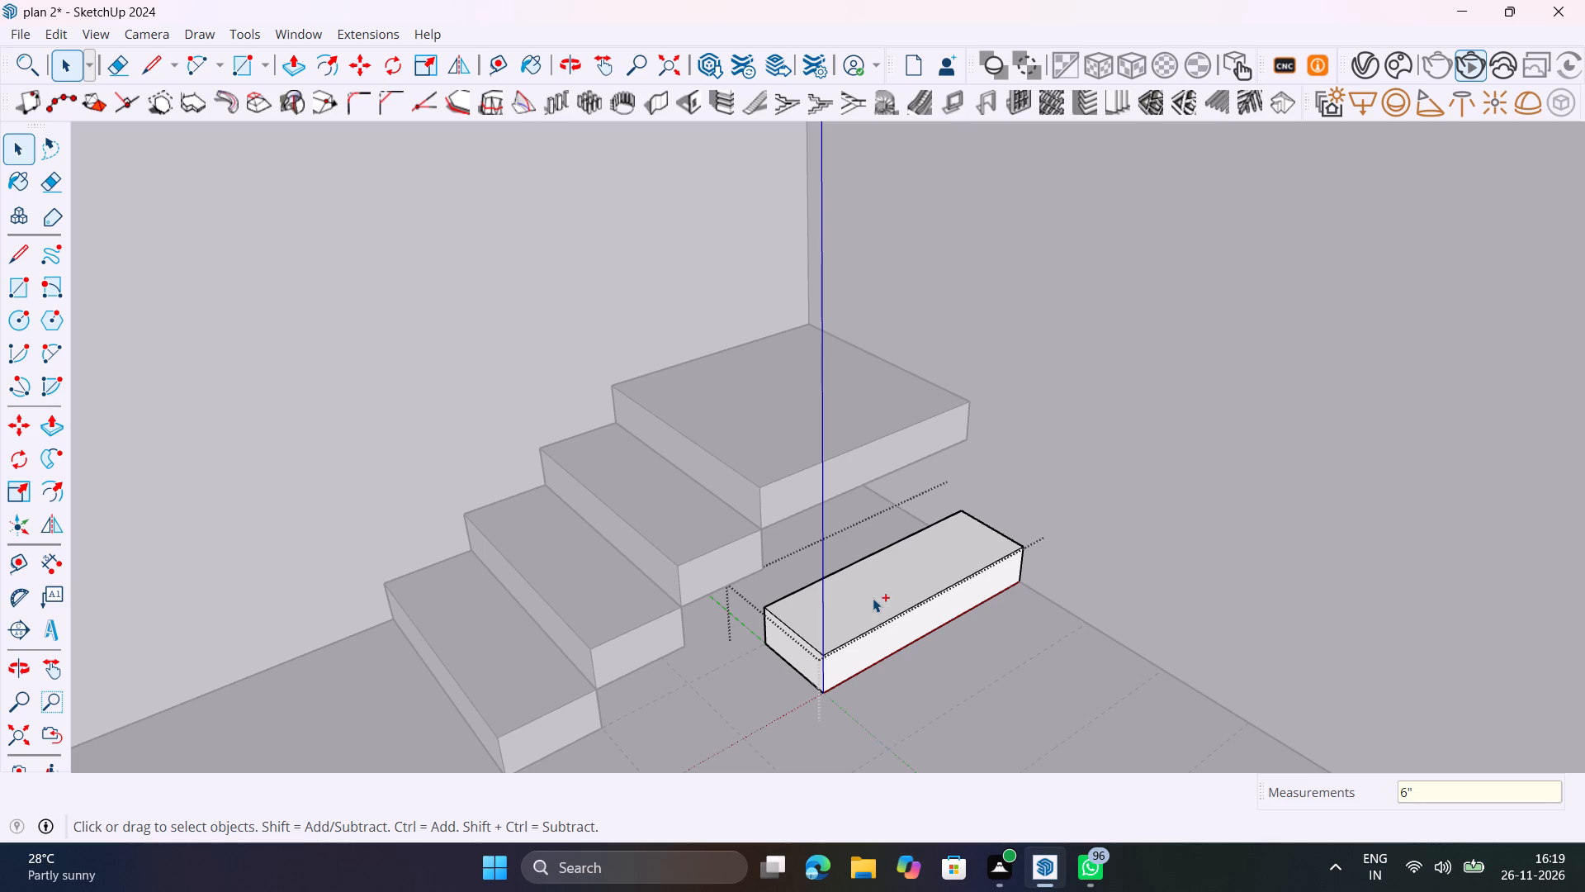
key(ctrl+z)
Pull the floor rectangle's face up 6" to form a step block, and close its group.
click(891, 616)
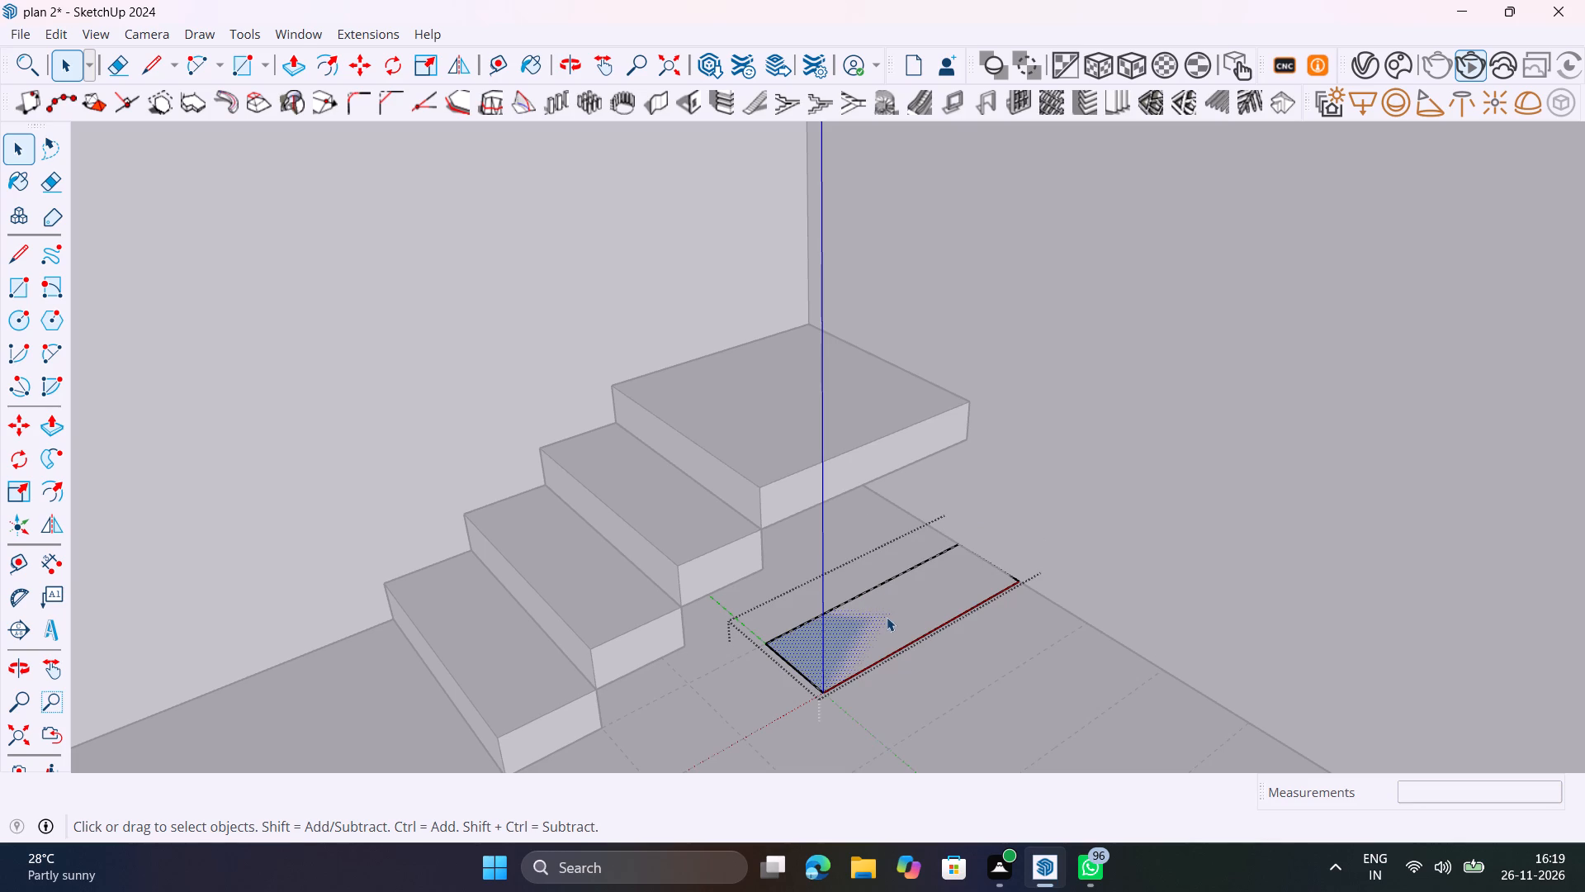
key(p)
click(887, 617)
key(6)
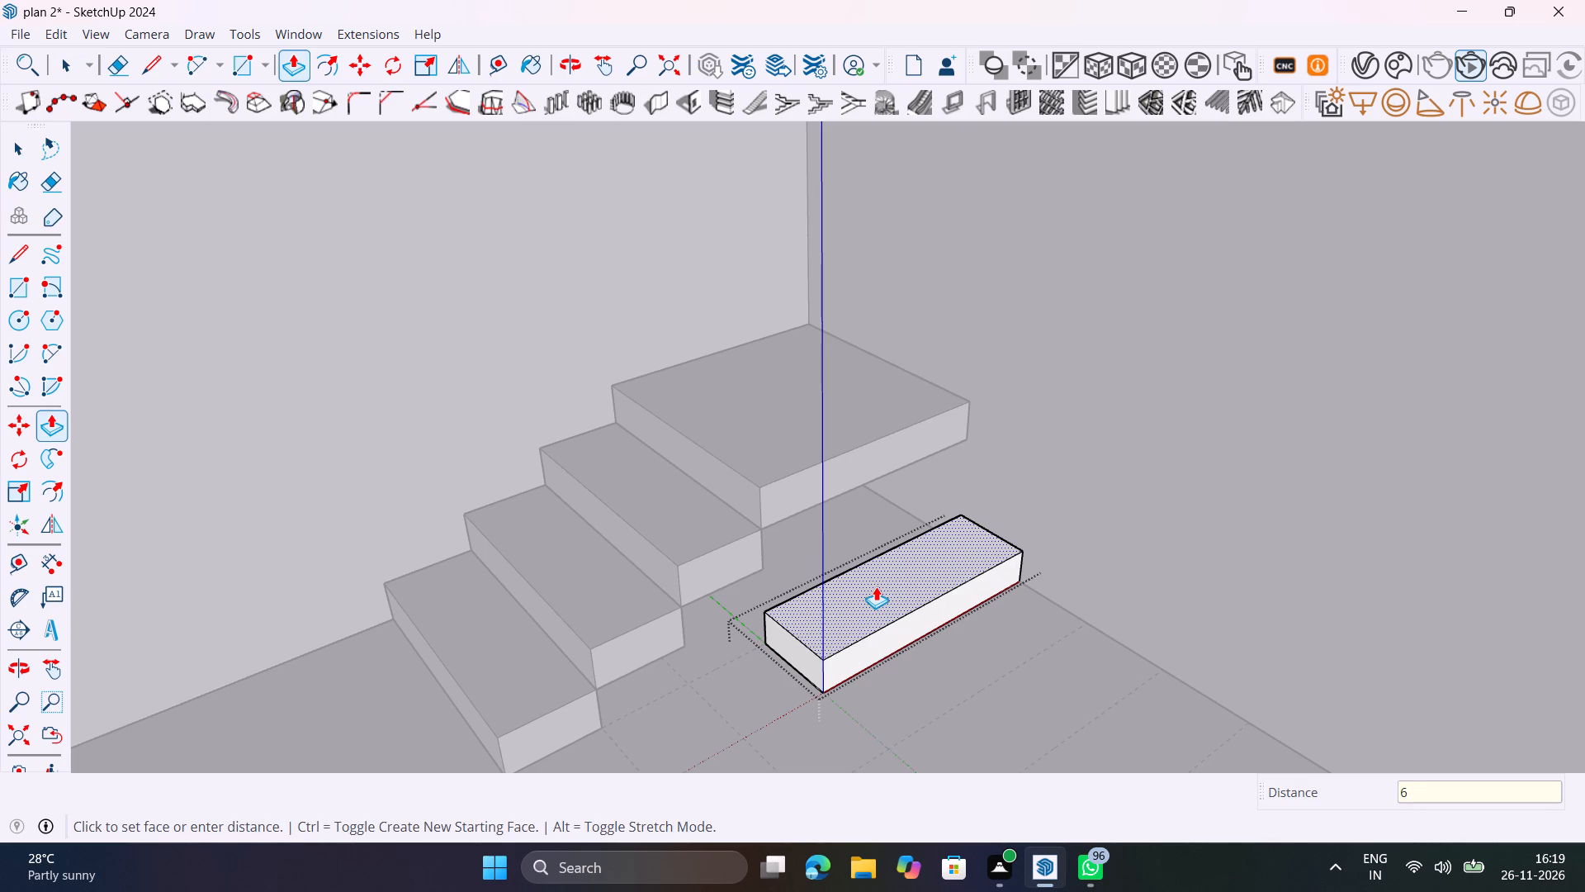
key(shift+quotedbl)
key(Return)
key(space)
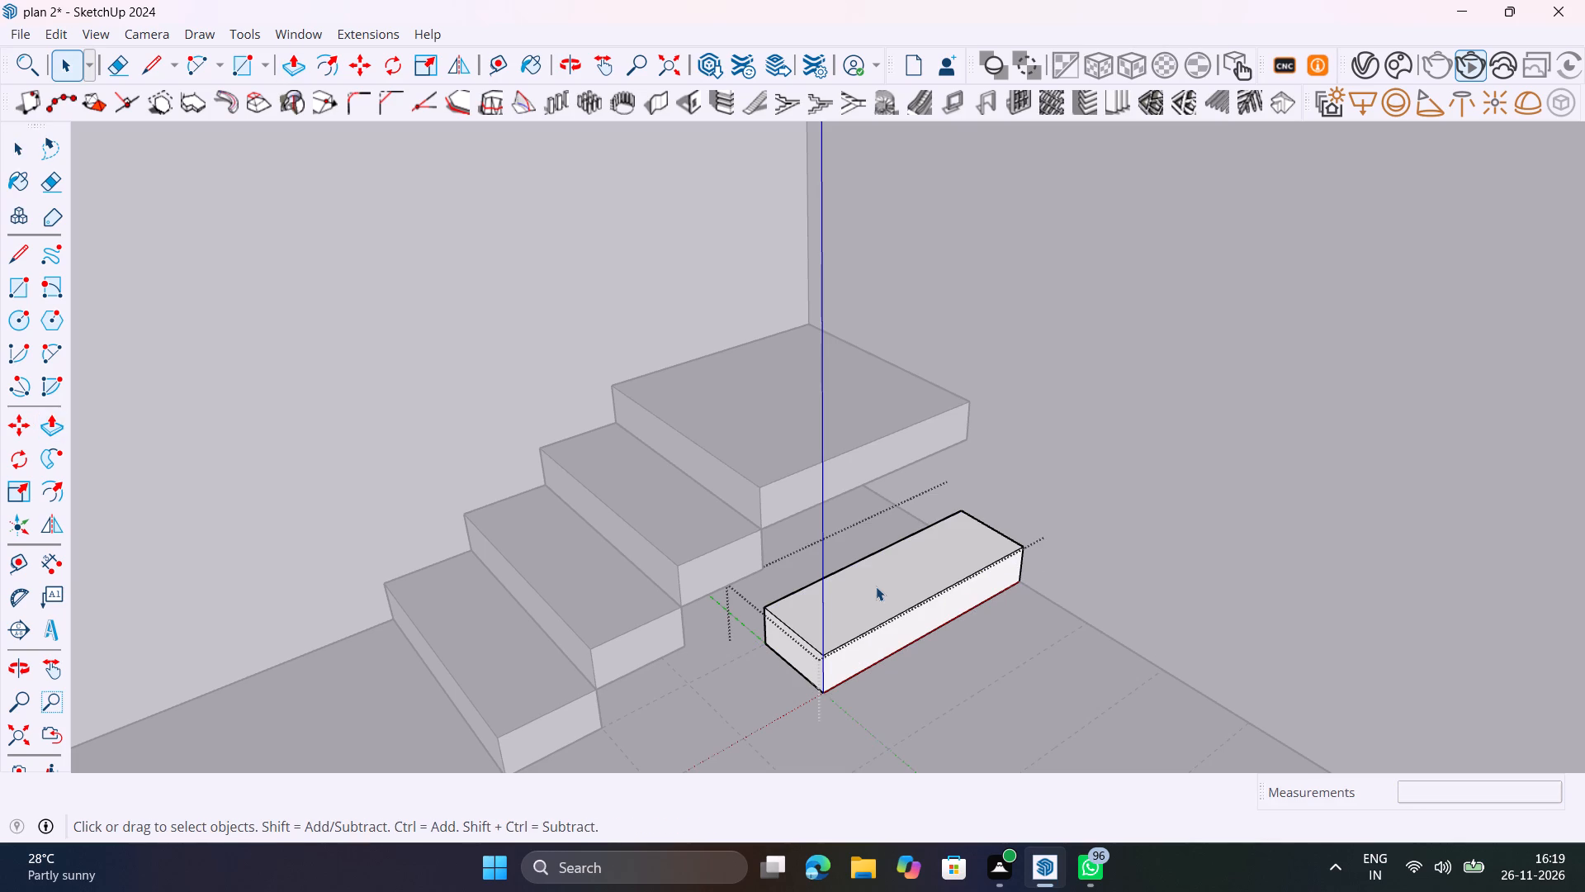
middle_drag(858, 605, 1040, 647)
scroll(1057, 644, down, 14)
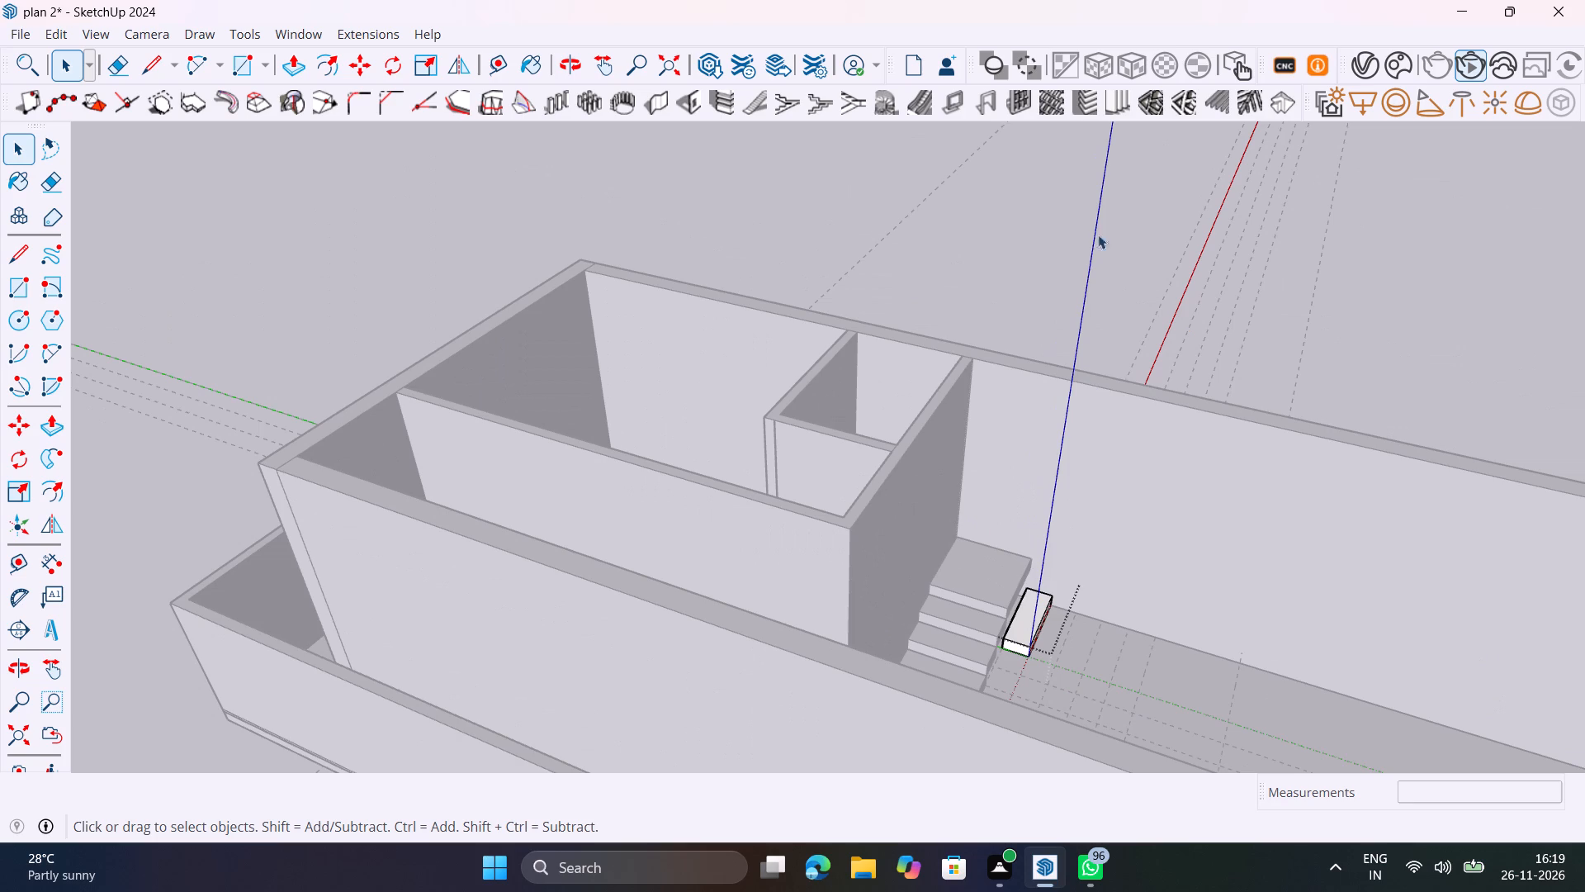
drag(1078, 177, 1086, 177)
click(1028, 222)
double_click(1042, 224)
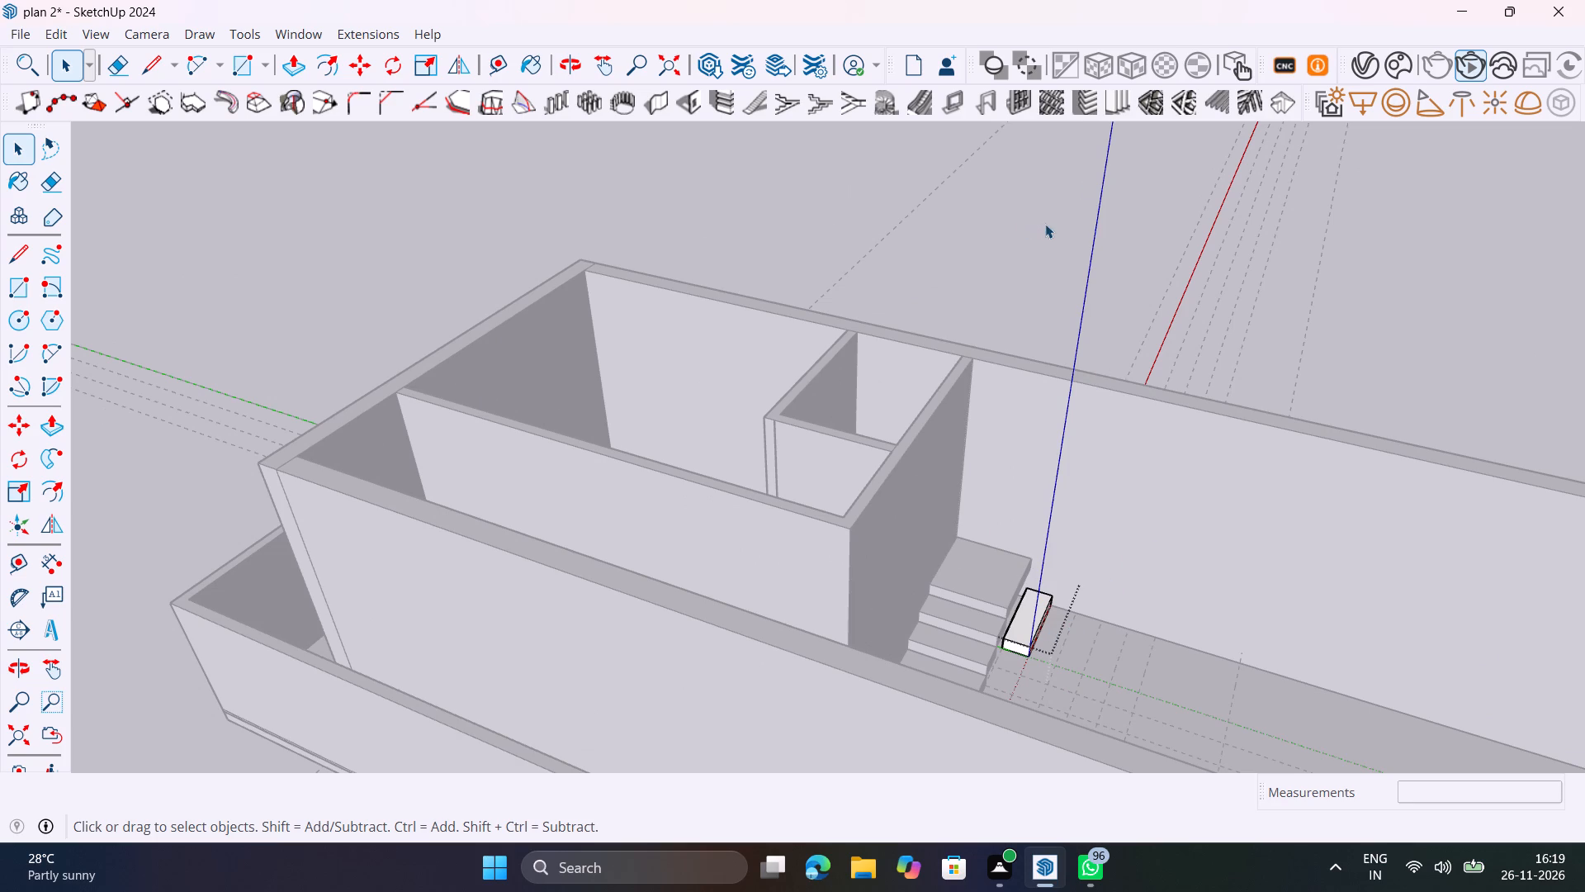
click(1050, 225)
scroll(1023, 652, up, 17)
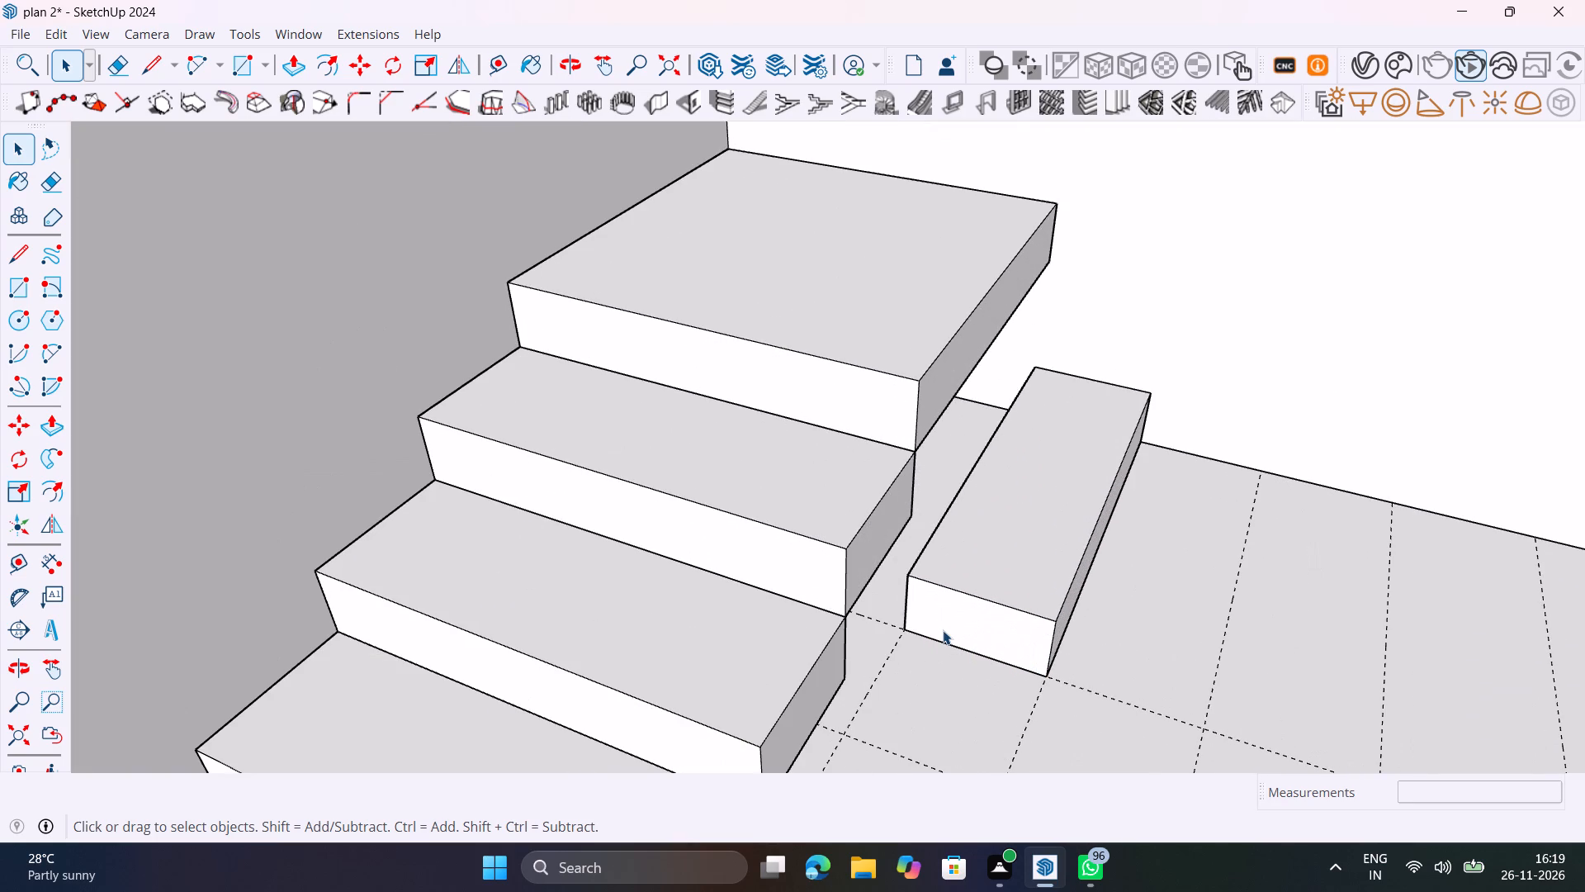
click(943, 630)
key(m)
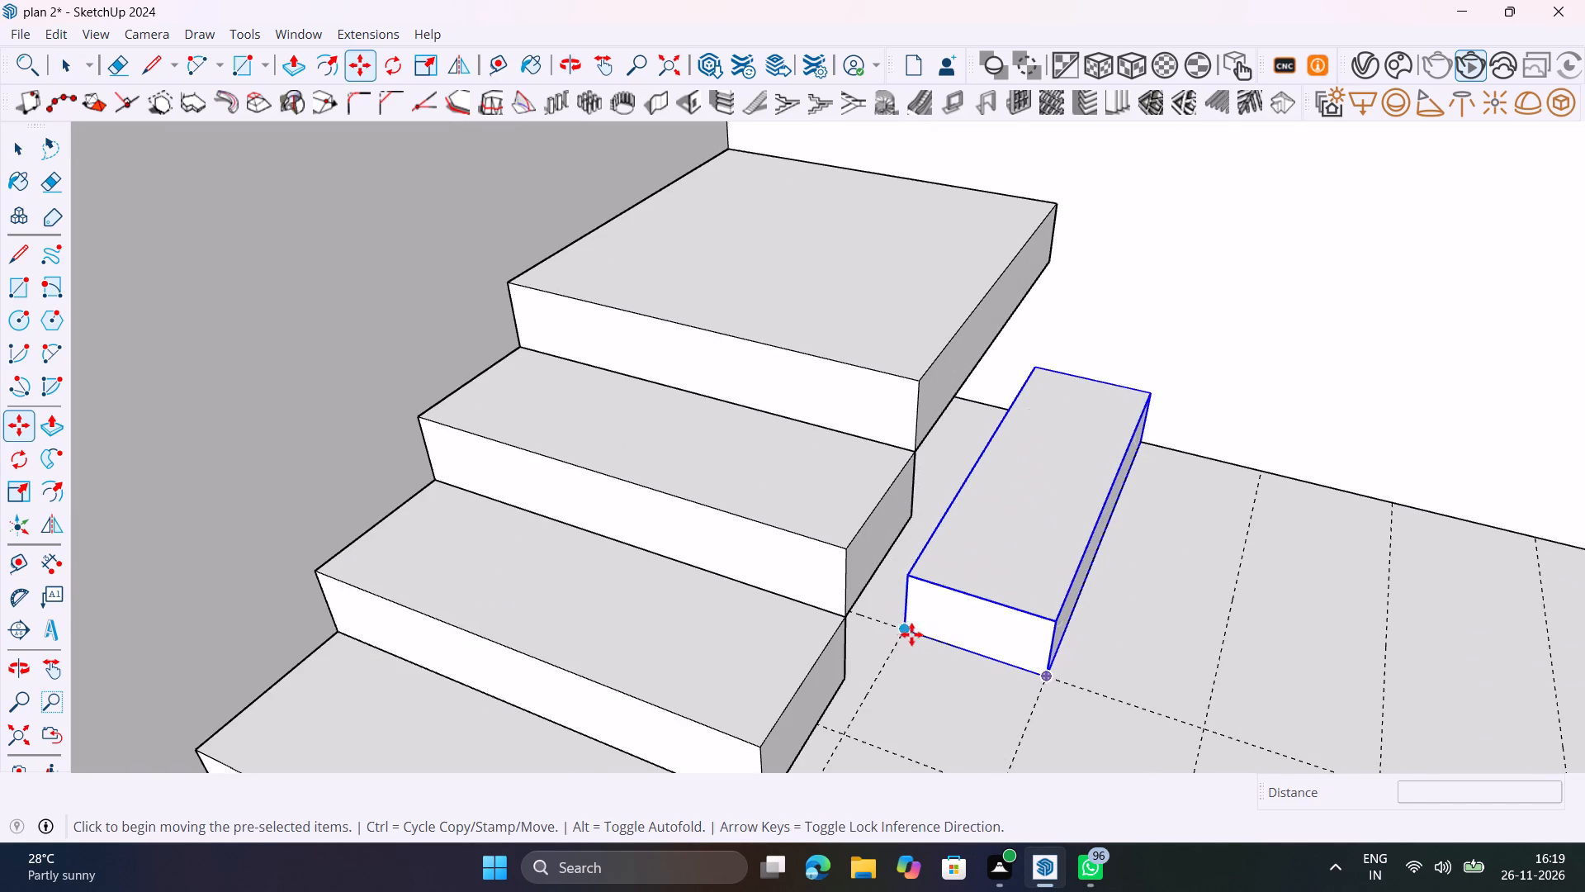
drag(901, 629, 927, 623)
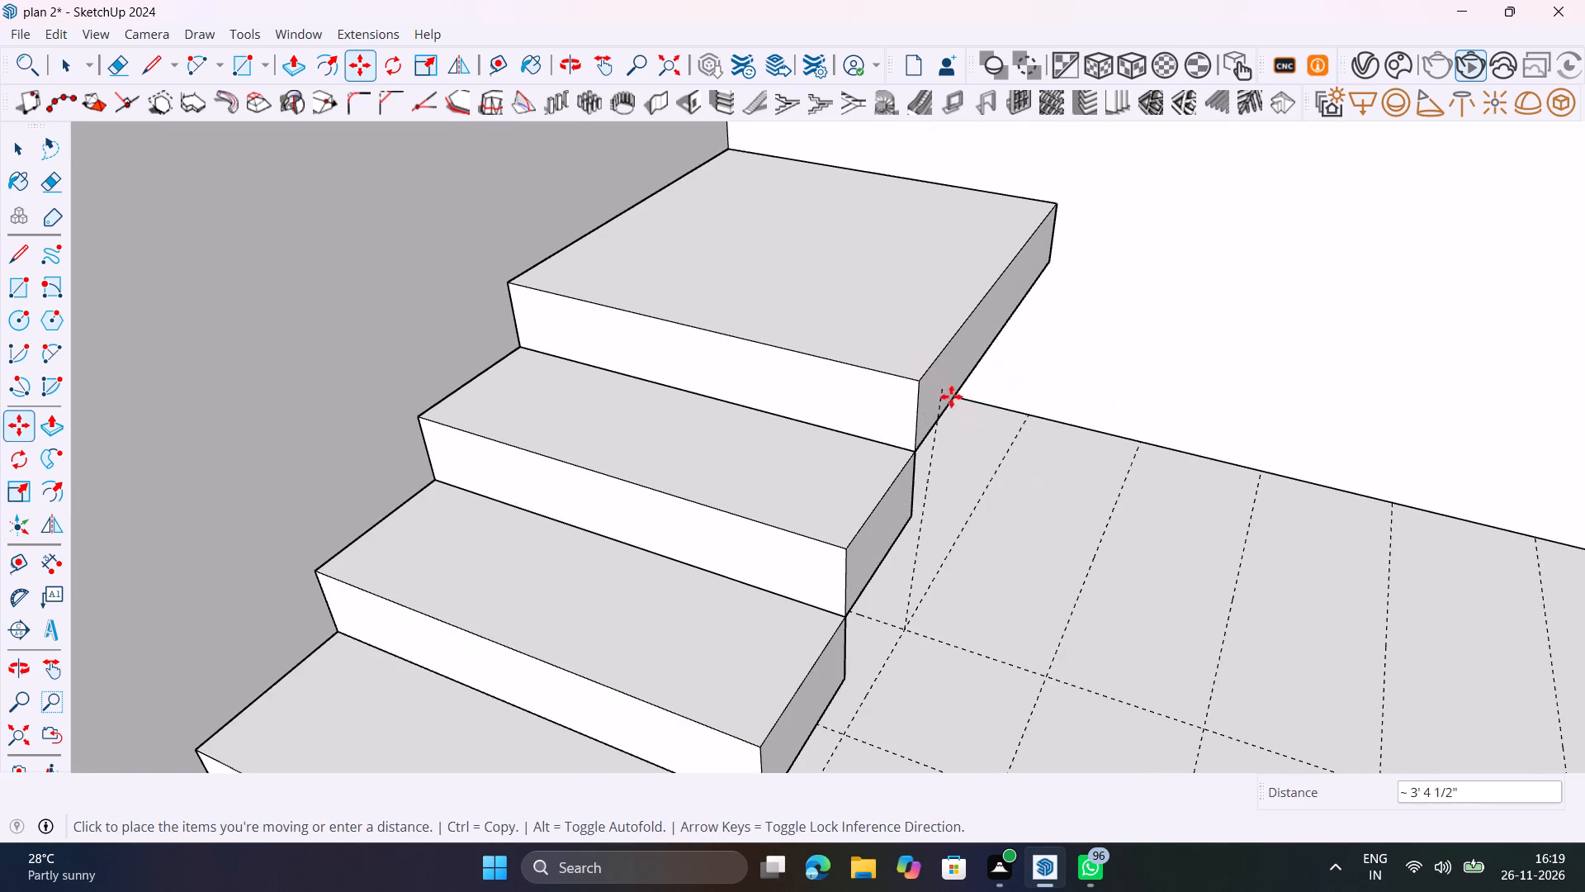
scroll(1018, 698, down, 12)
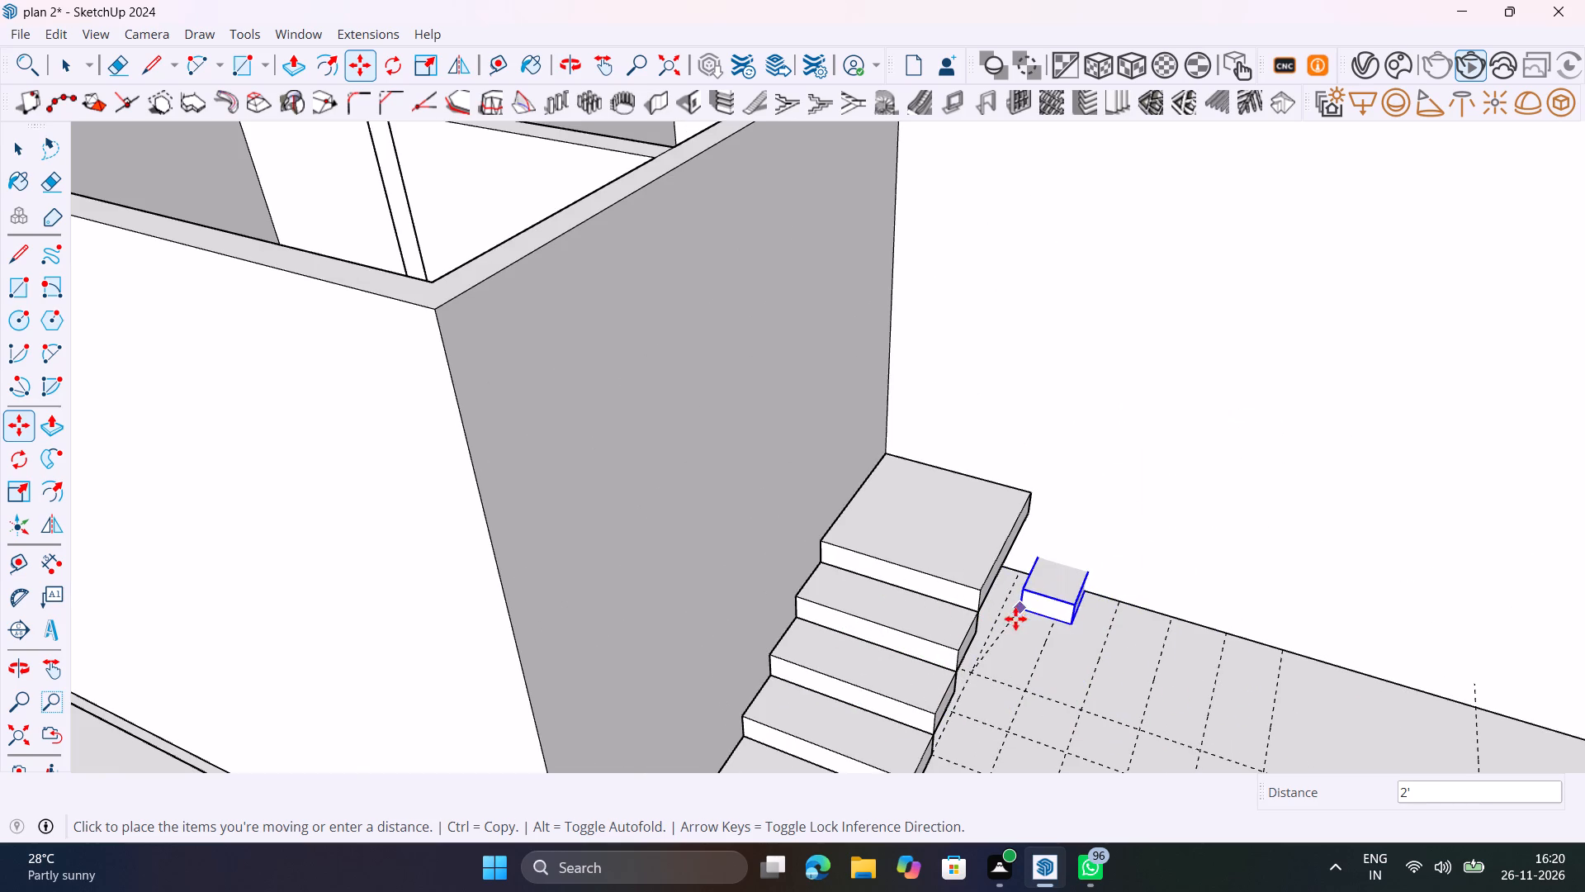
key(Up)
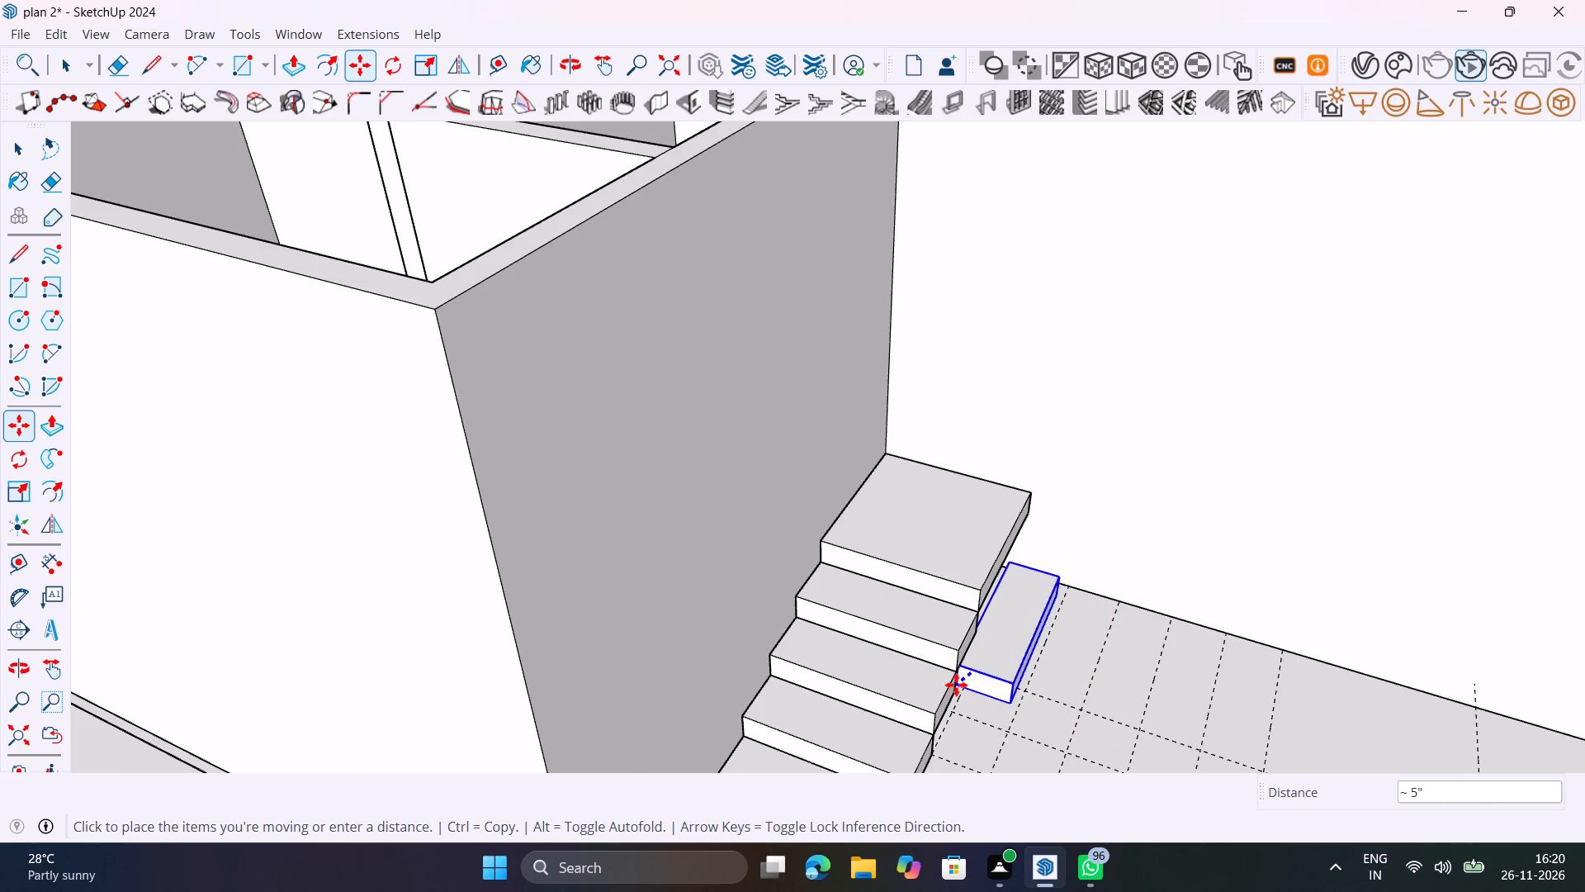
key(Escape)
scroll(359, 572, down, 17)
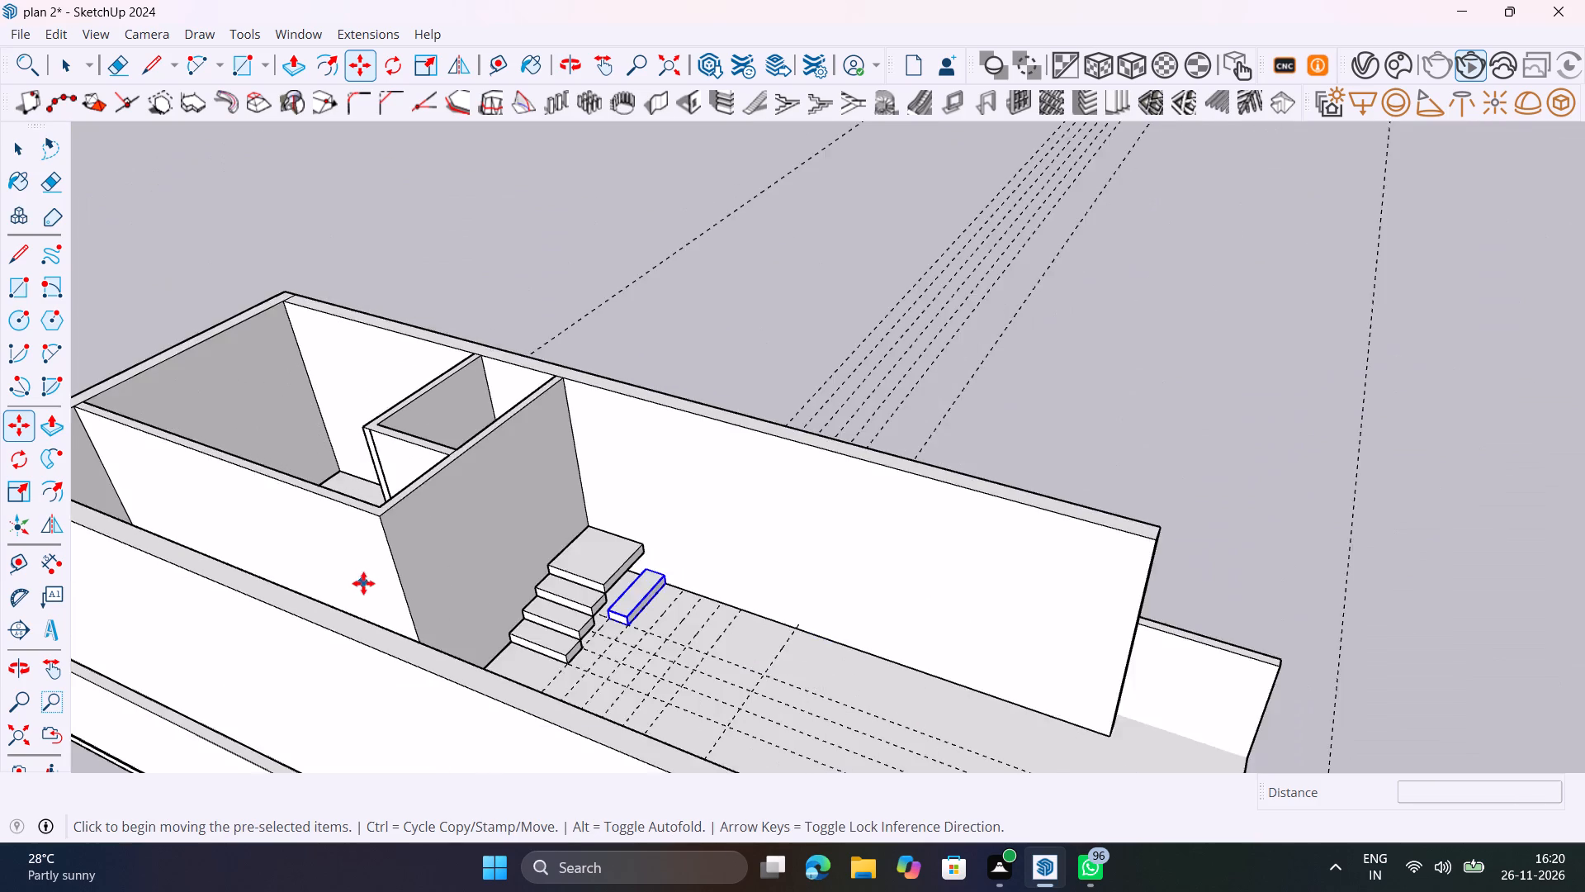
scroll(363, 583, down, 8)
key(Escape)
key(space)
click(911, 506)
Save the model.
middle_drag(878, 567, 363, 653)
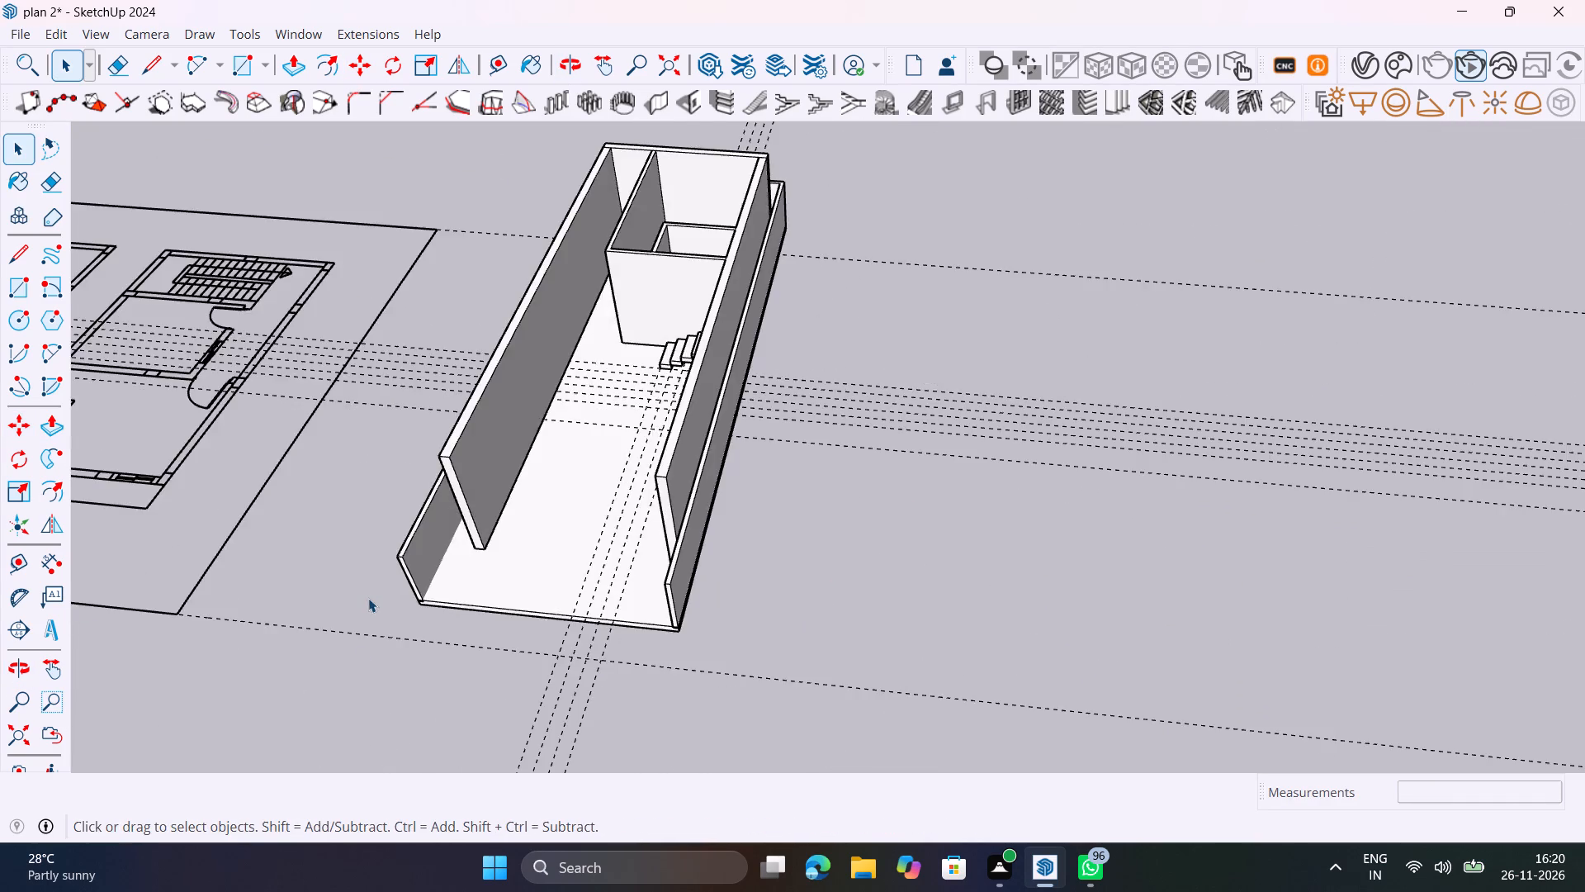
scroll(368, 598, down, 5)
shift+middle_drag(387, 602, 1029, 562)
key(ctrl+s)
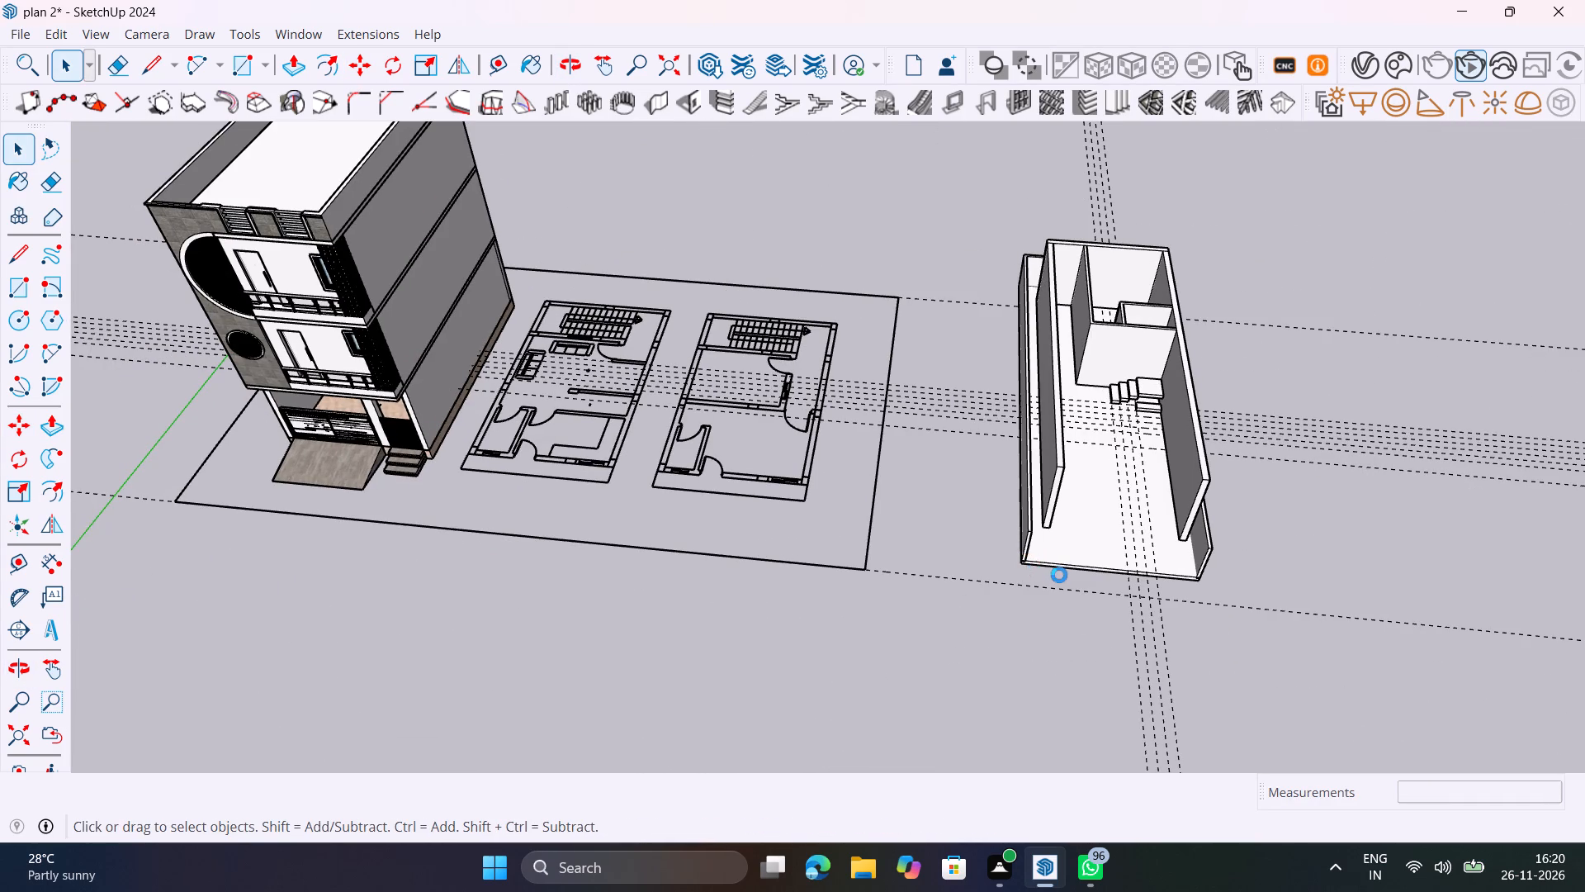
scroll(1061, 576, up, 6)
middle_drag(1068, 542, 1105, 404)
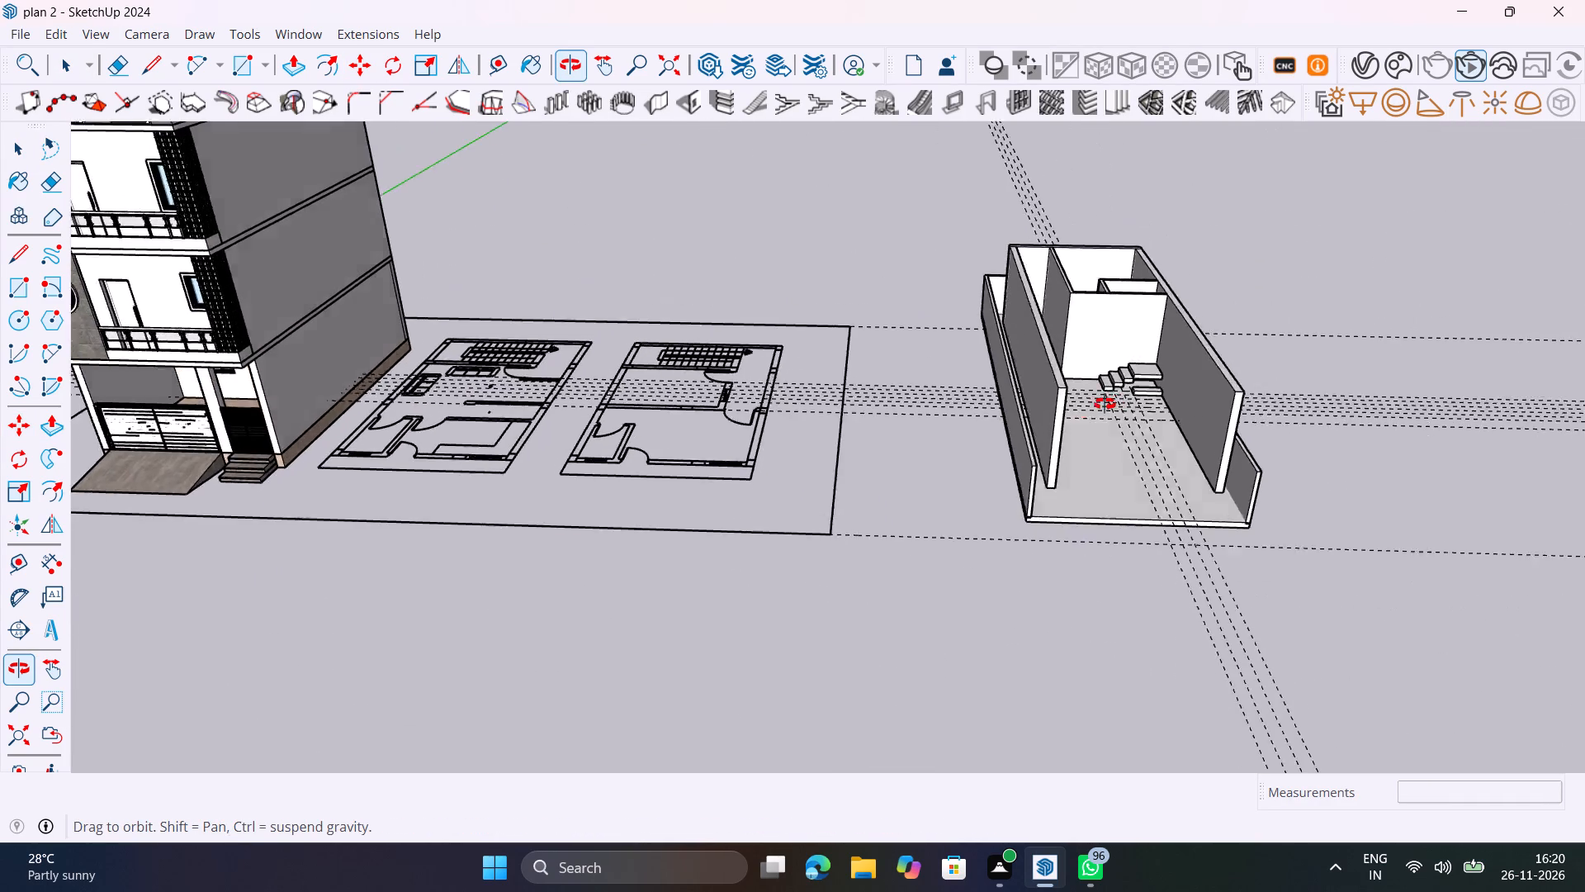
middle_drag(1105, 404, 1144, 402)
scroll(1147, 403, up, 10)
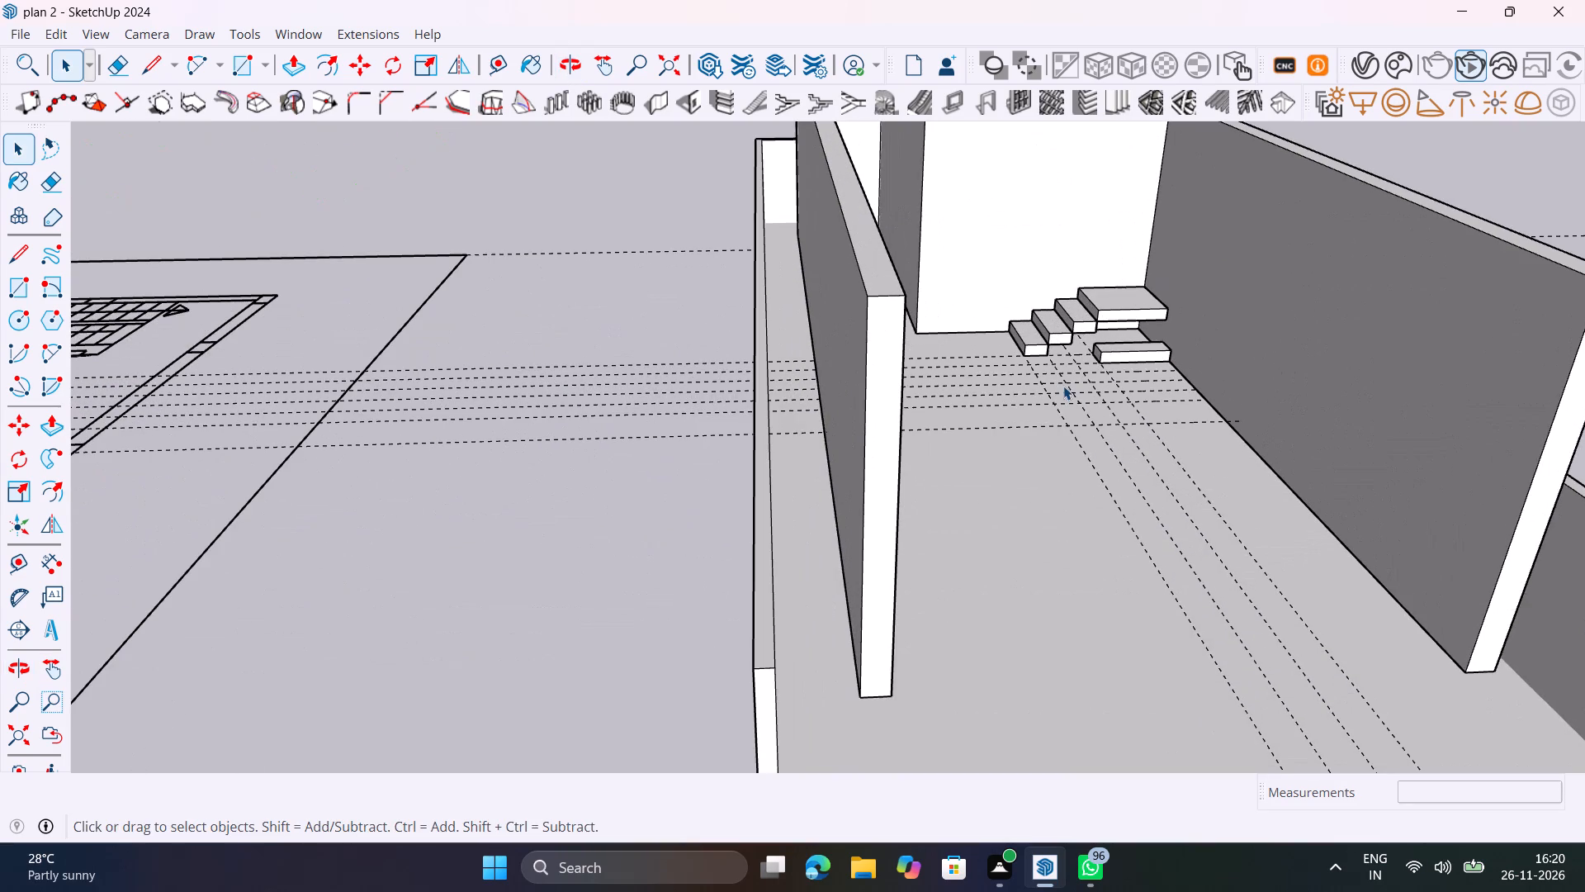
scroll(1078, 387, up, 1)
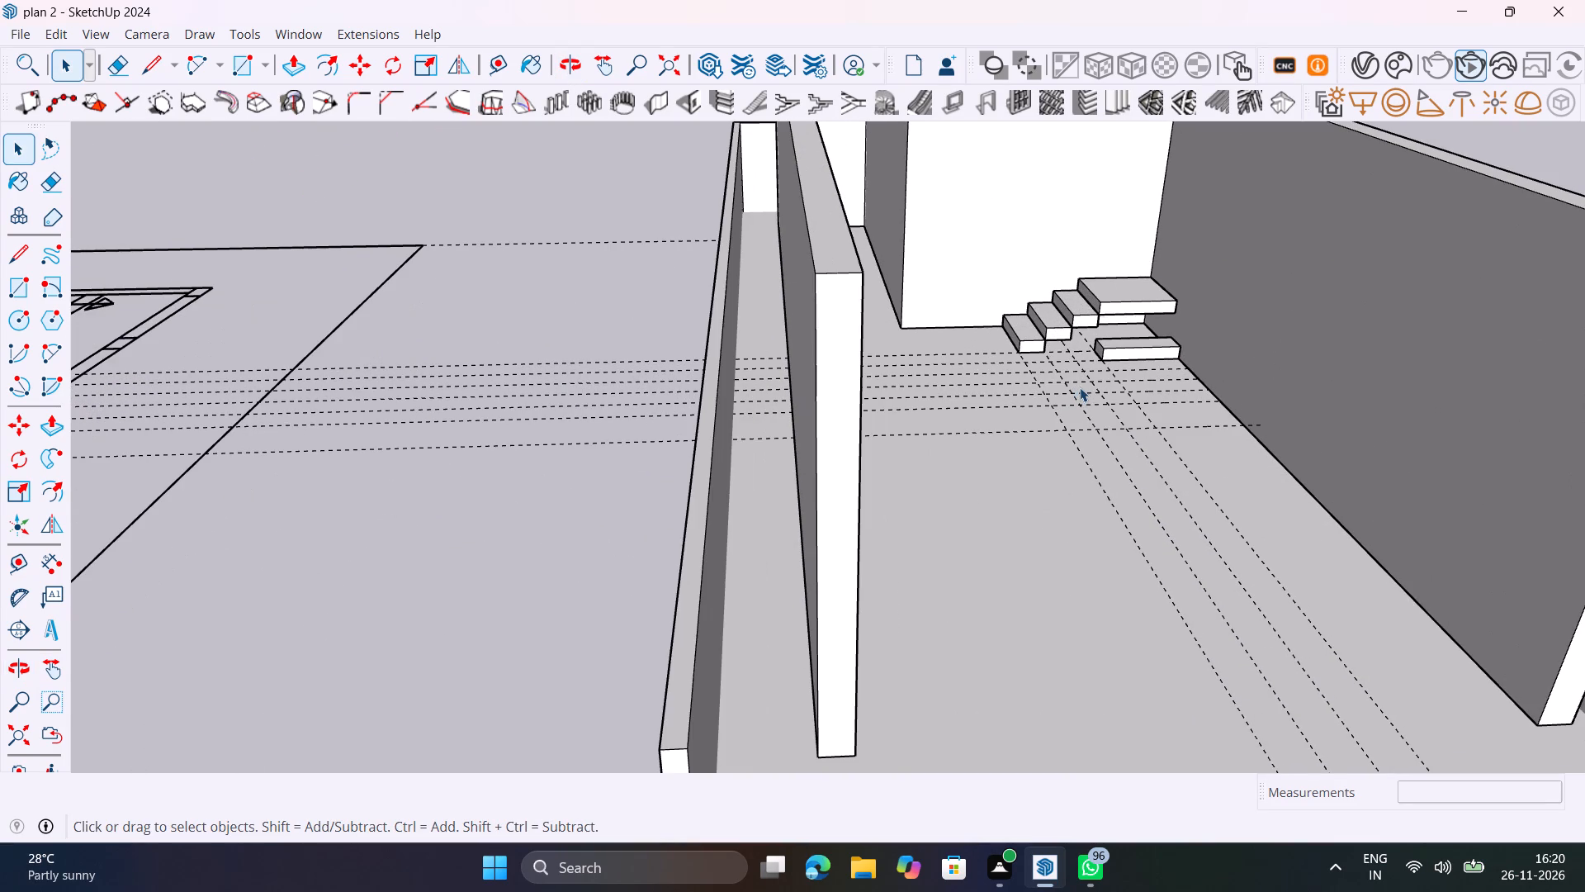
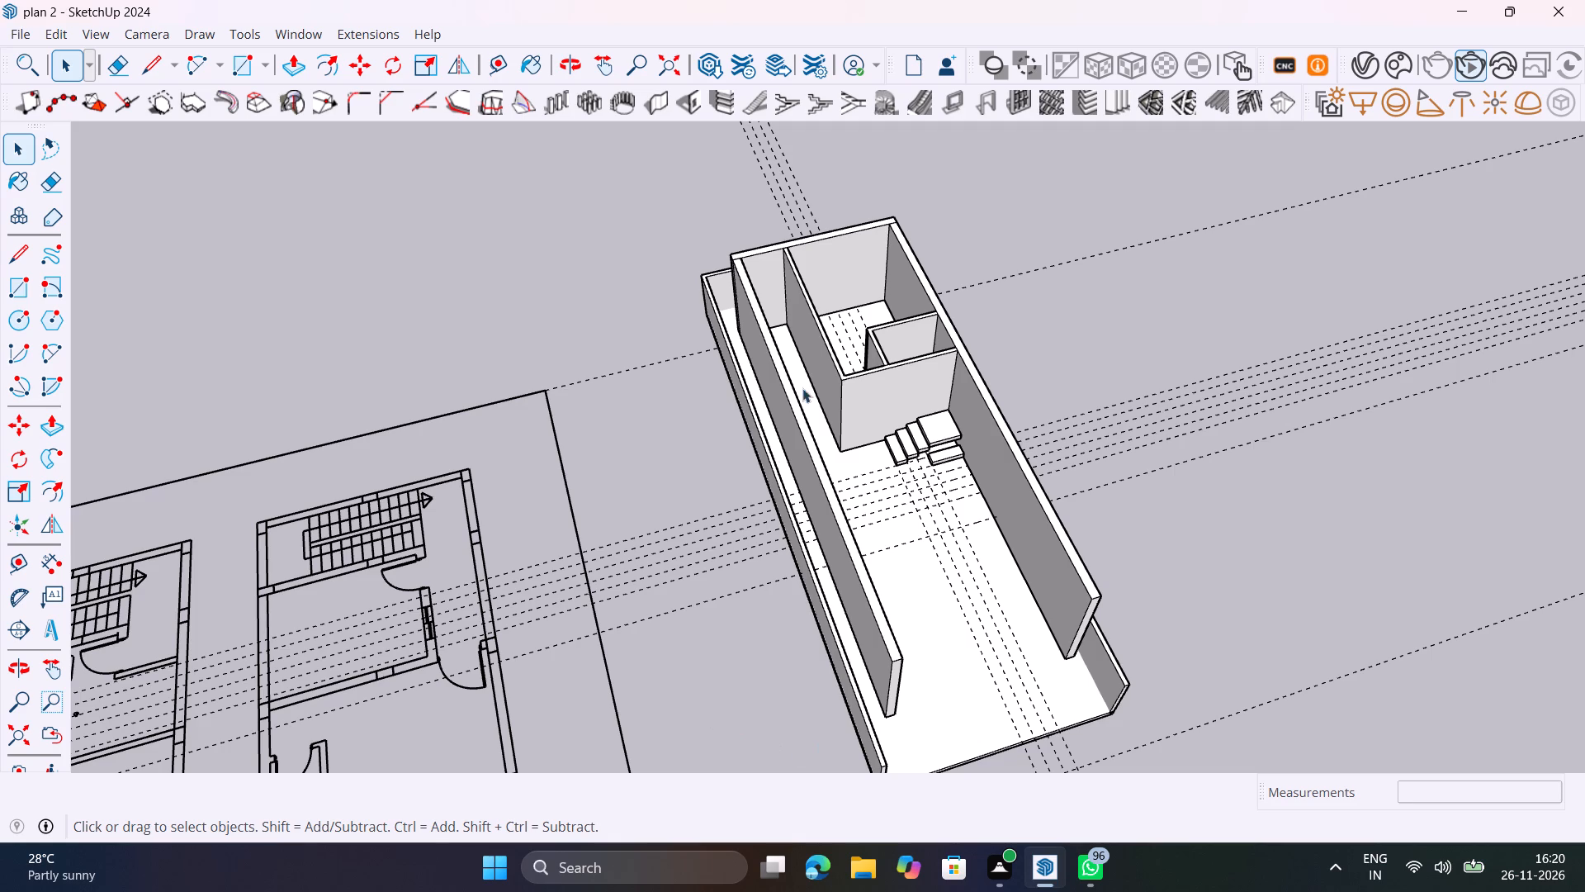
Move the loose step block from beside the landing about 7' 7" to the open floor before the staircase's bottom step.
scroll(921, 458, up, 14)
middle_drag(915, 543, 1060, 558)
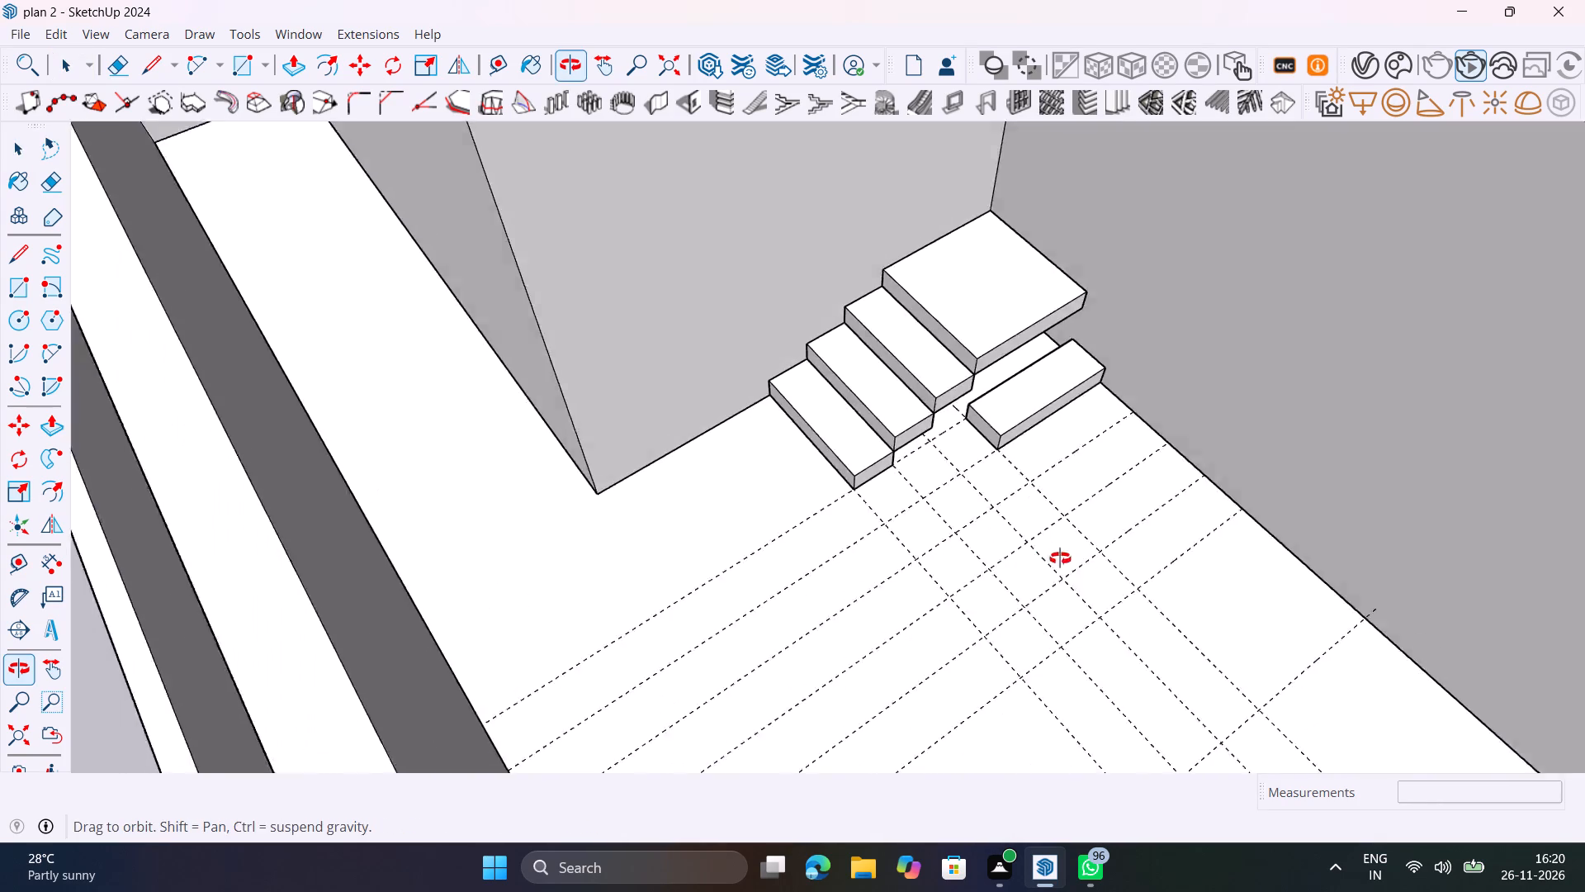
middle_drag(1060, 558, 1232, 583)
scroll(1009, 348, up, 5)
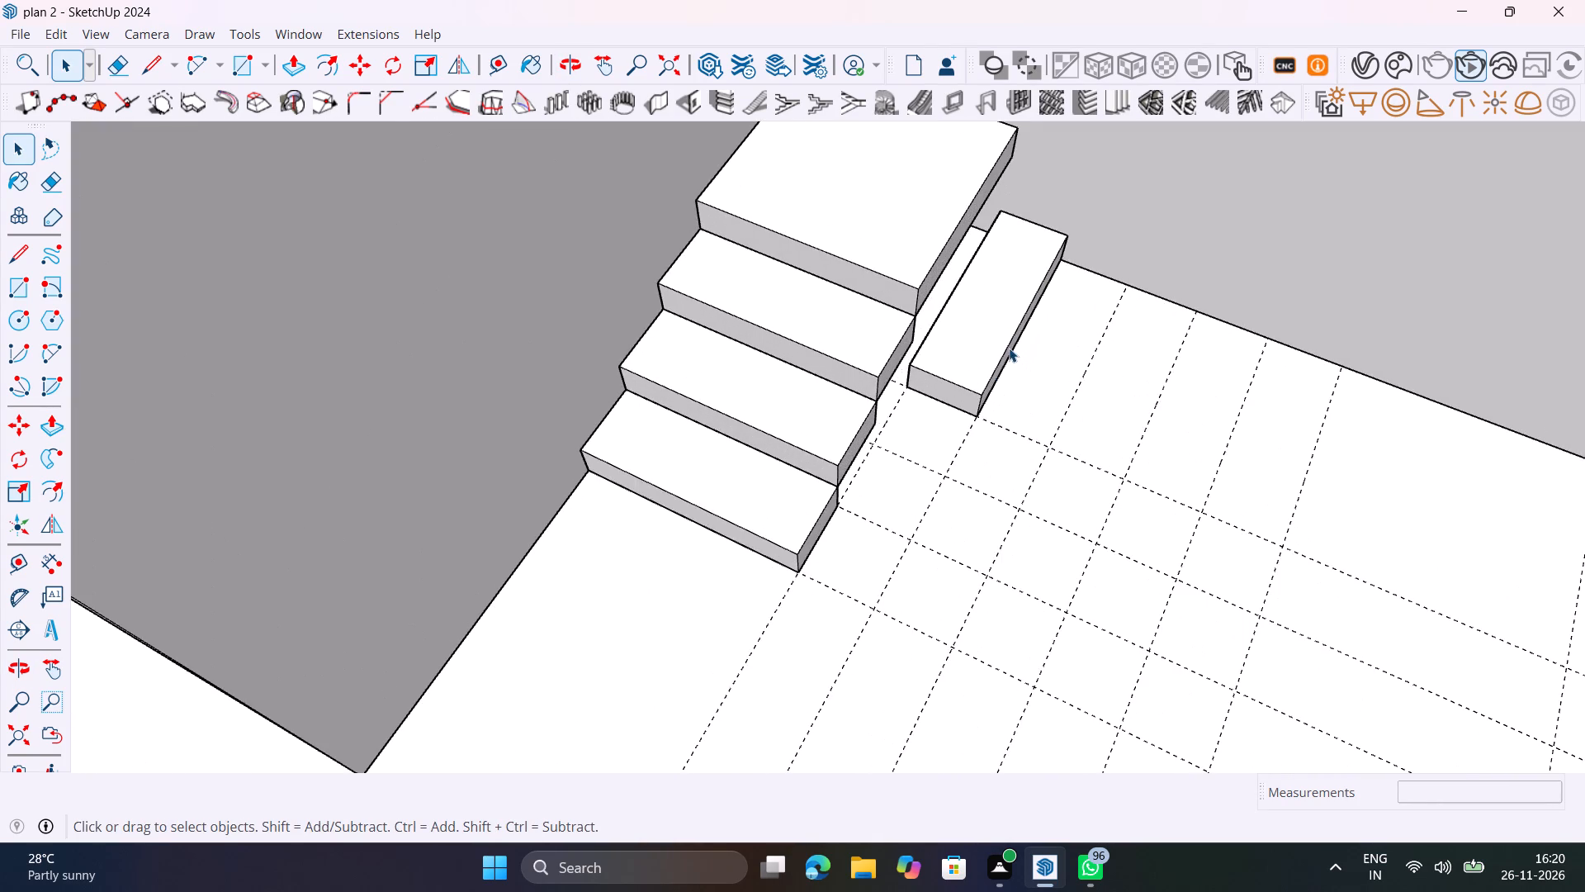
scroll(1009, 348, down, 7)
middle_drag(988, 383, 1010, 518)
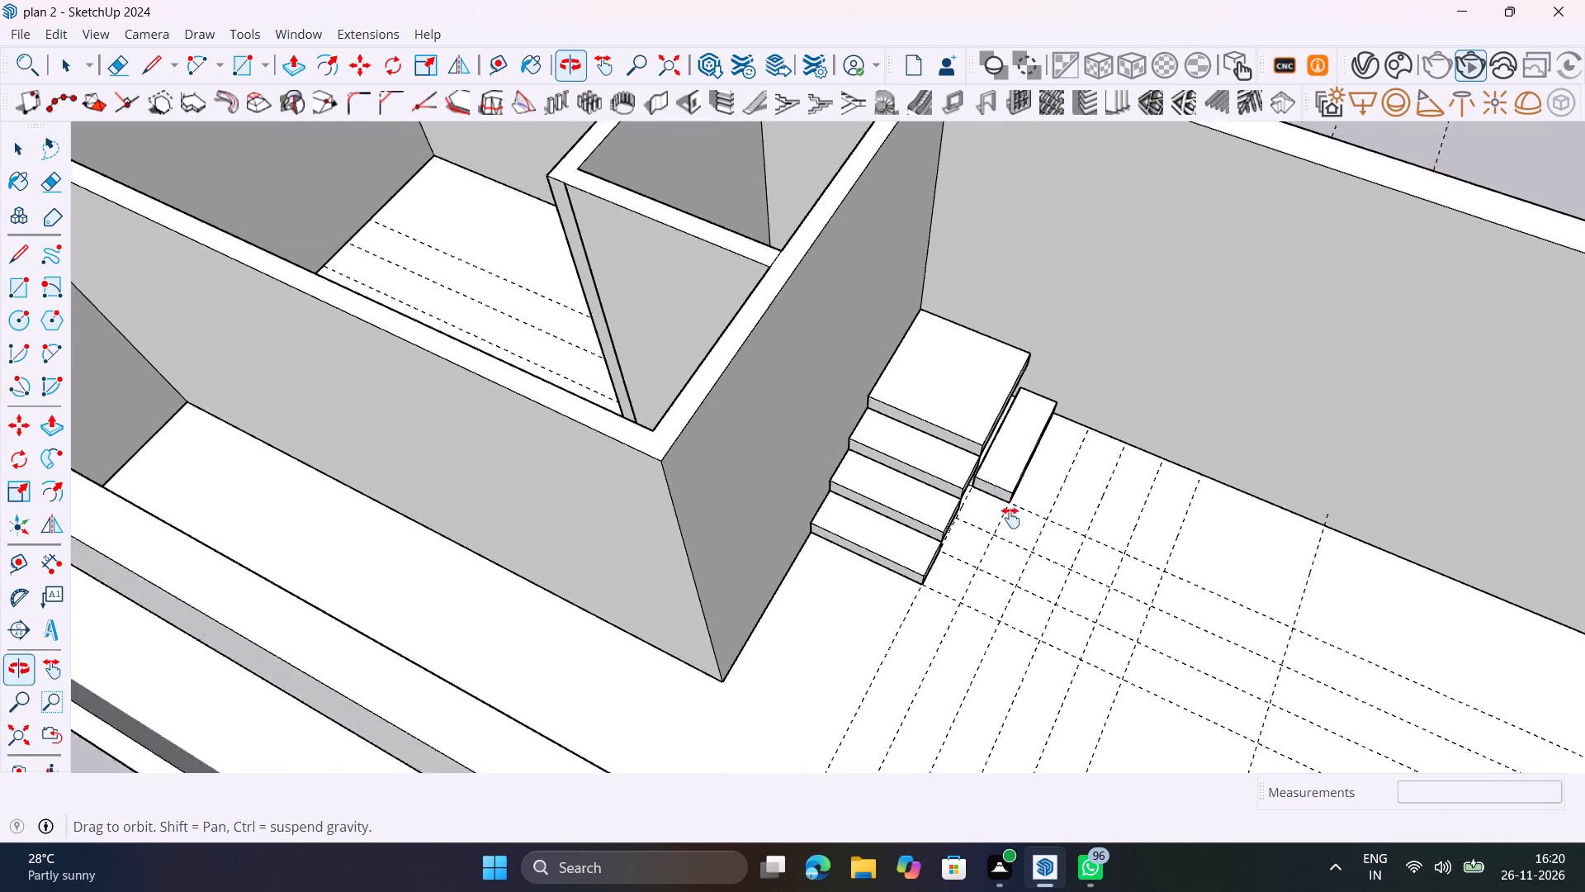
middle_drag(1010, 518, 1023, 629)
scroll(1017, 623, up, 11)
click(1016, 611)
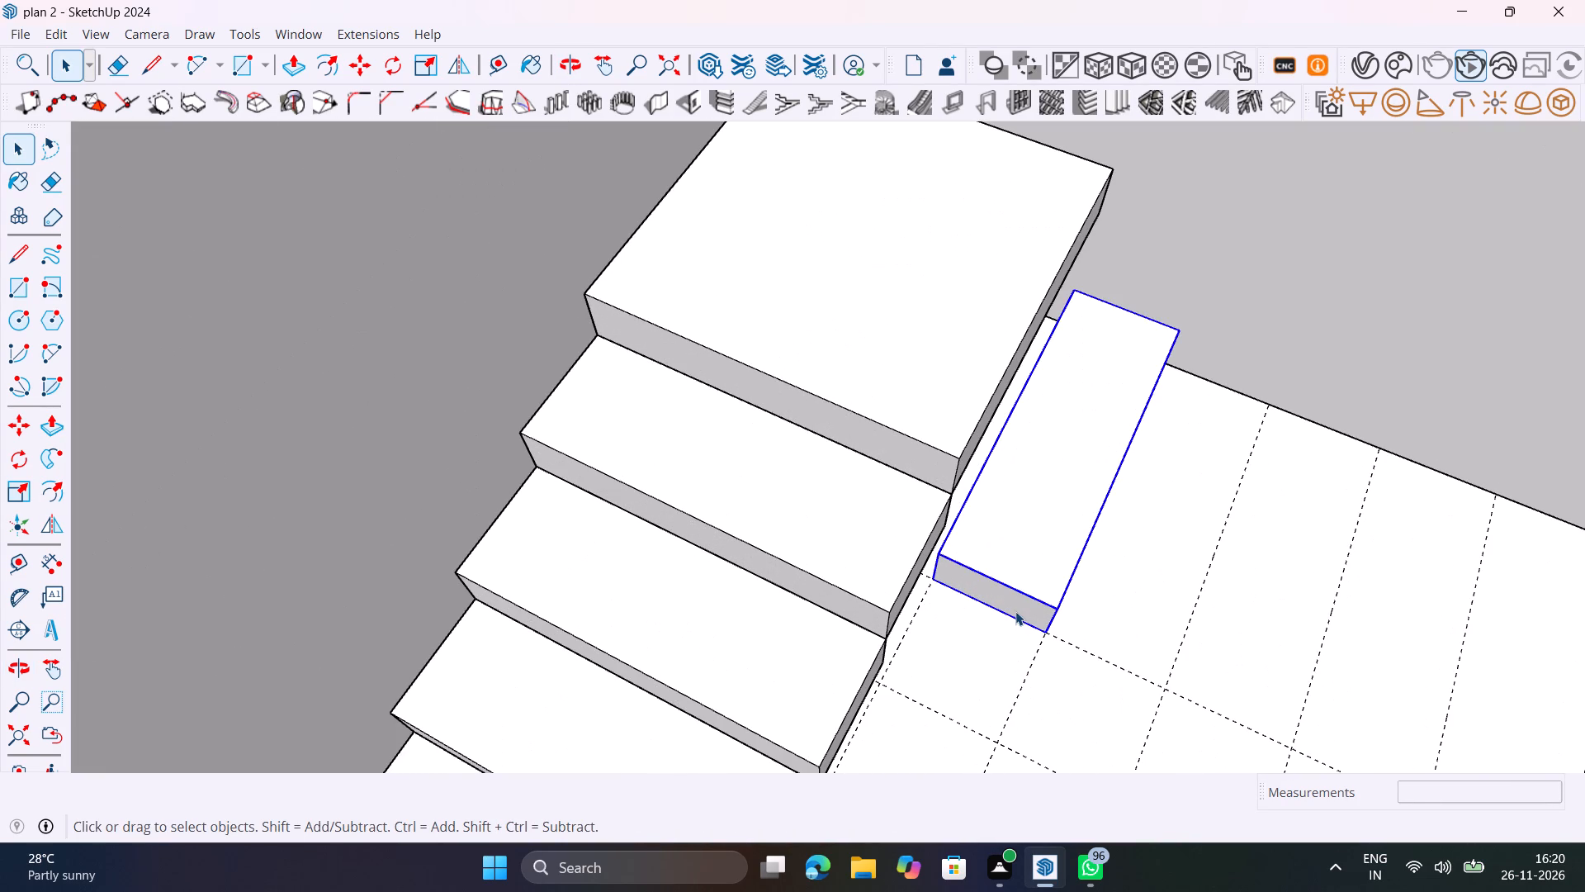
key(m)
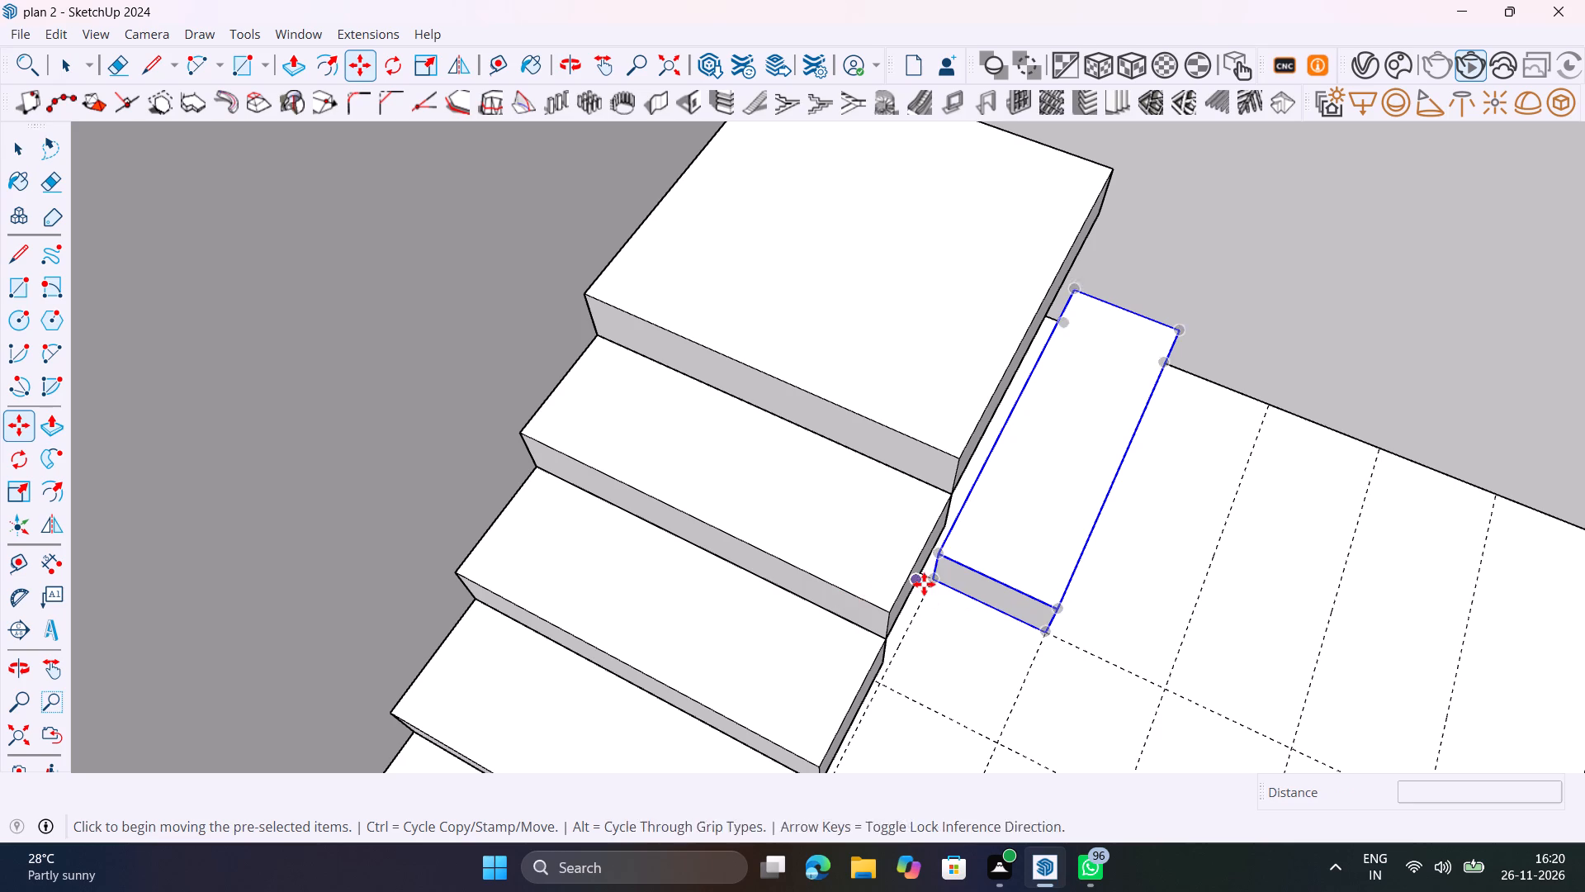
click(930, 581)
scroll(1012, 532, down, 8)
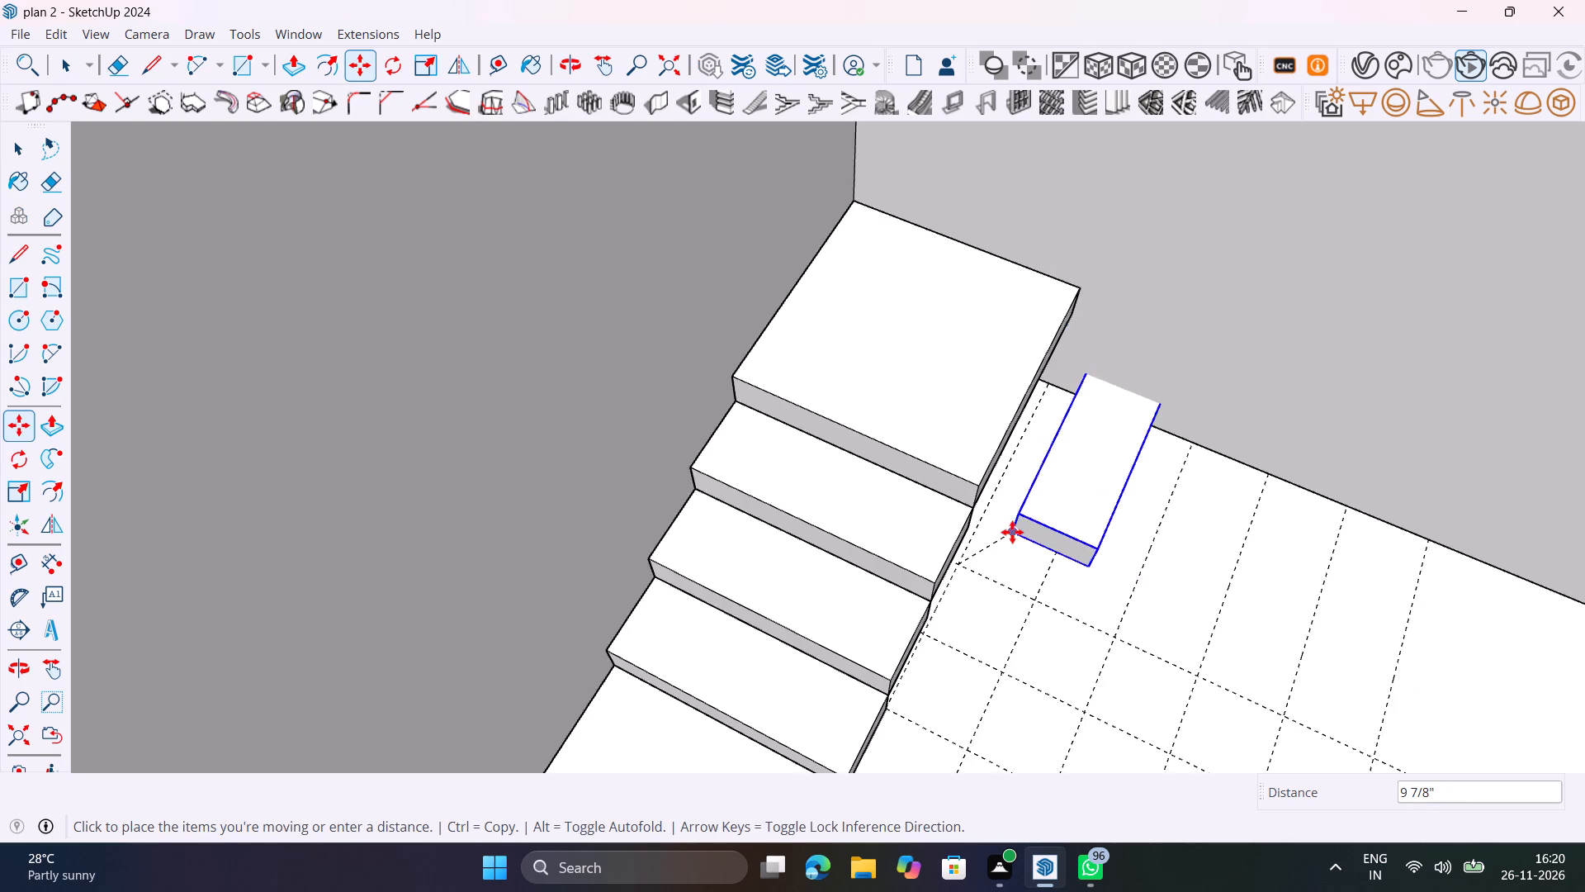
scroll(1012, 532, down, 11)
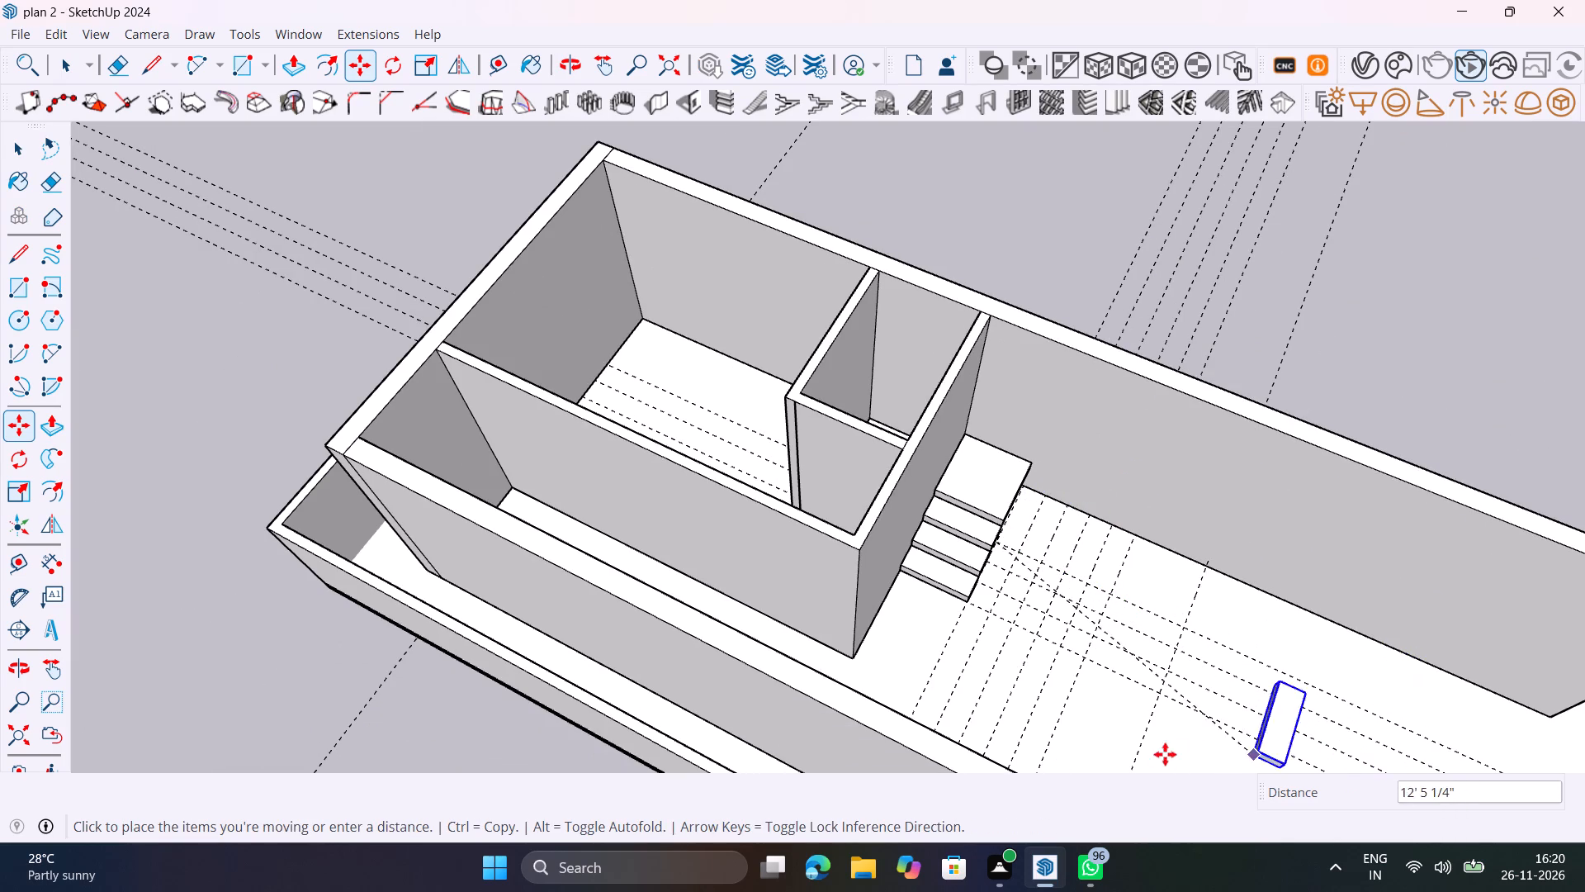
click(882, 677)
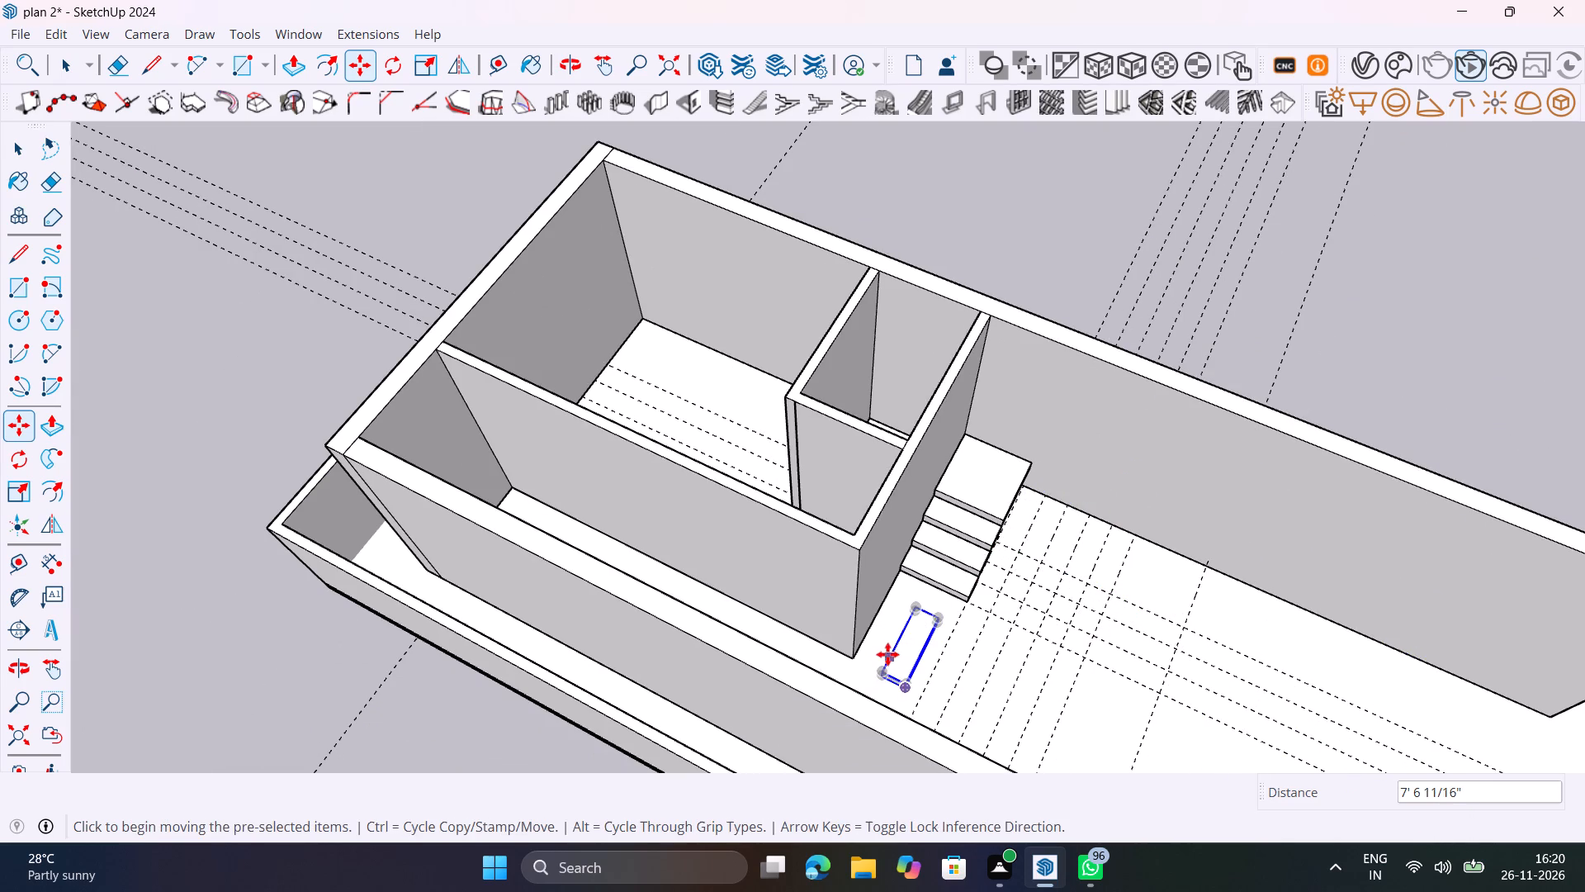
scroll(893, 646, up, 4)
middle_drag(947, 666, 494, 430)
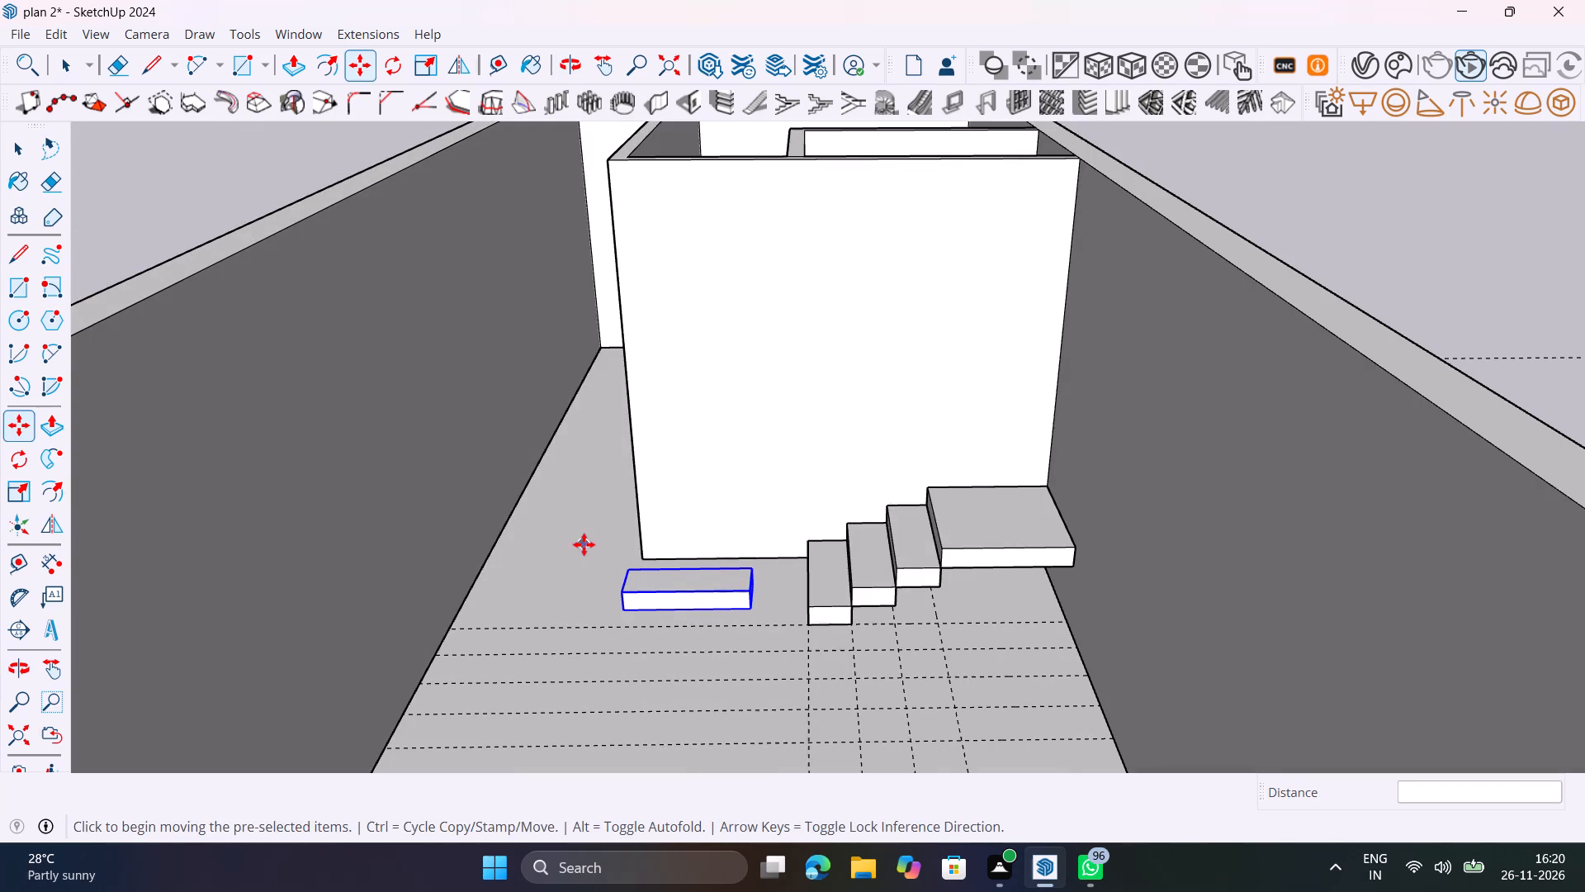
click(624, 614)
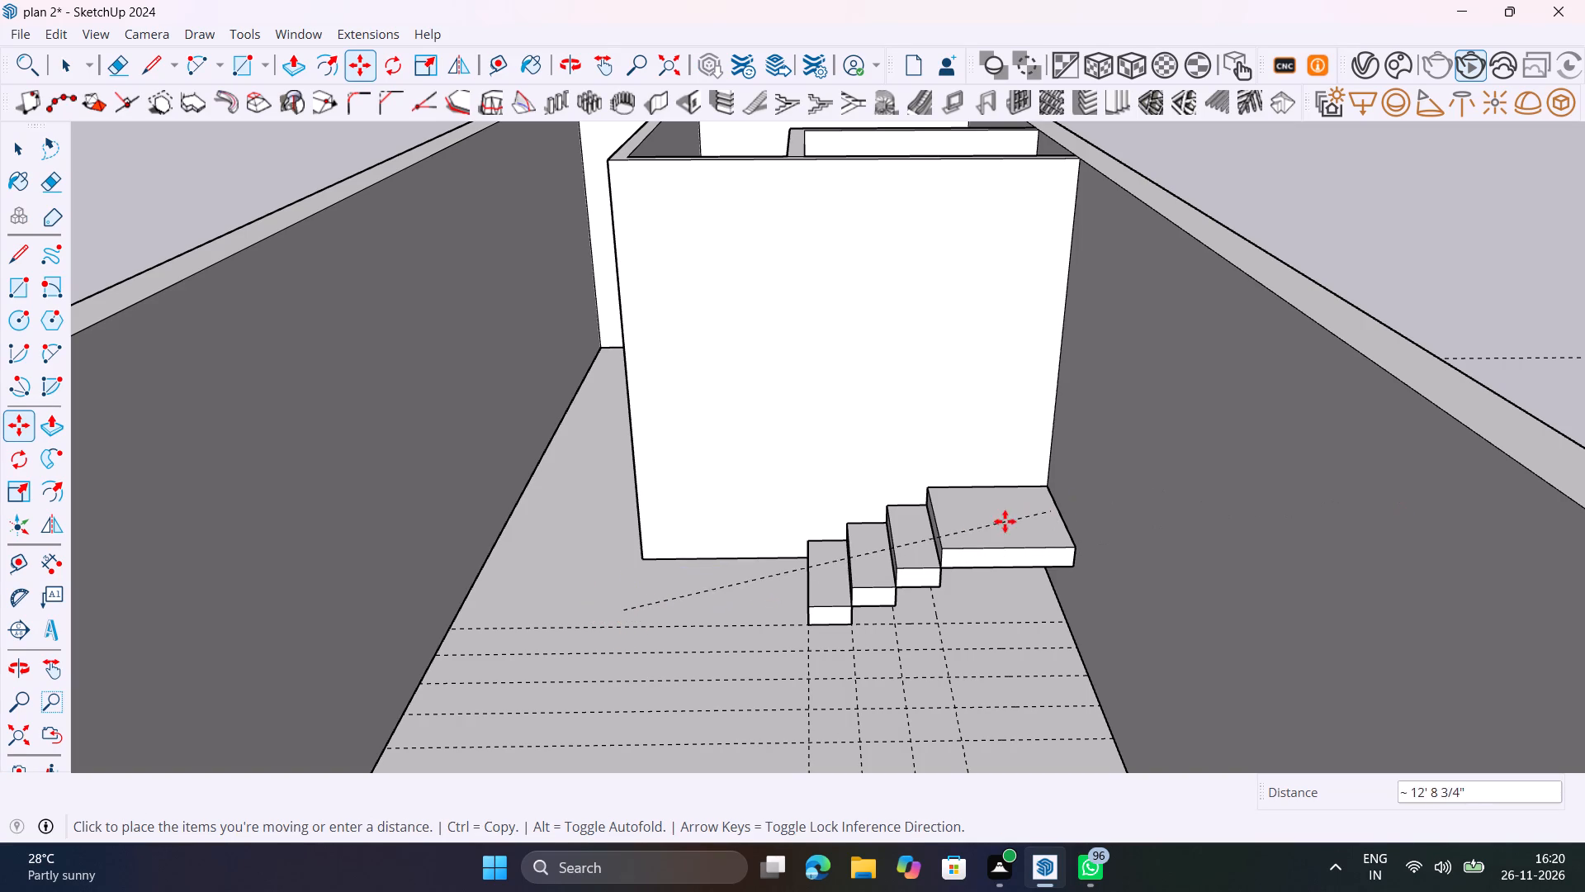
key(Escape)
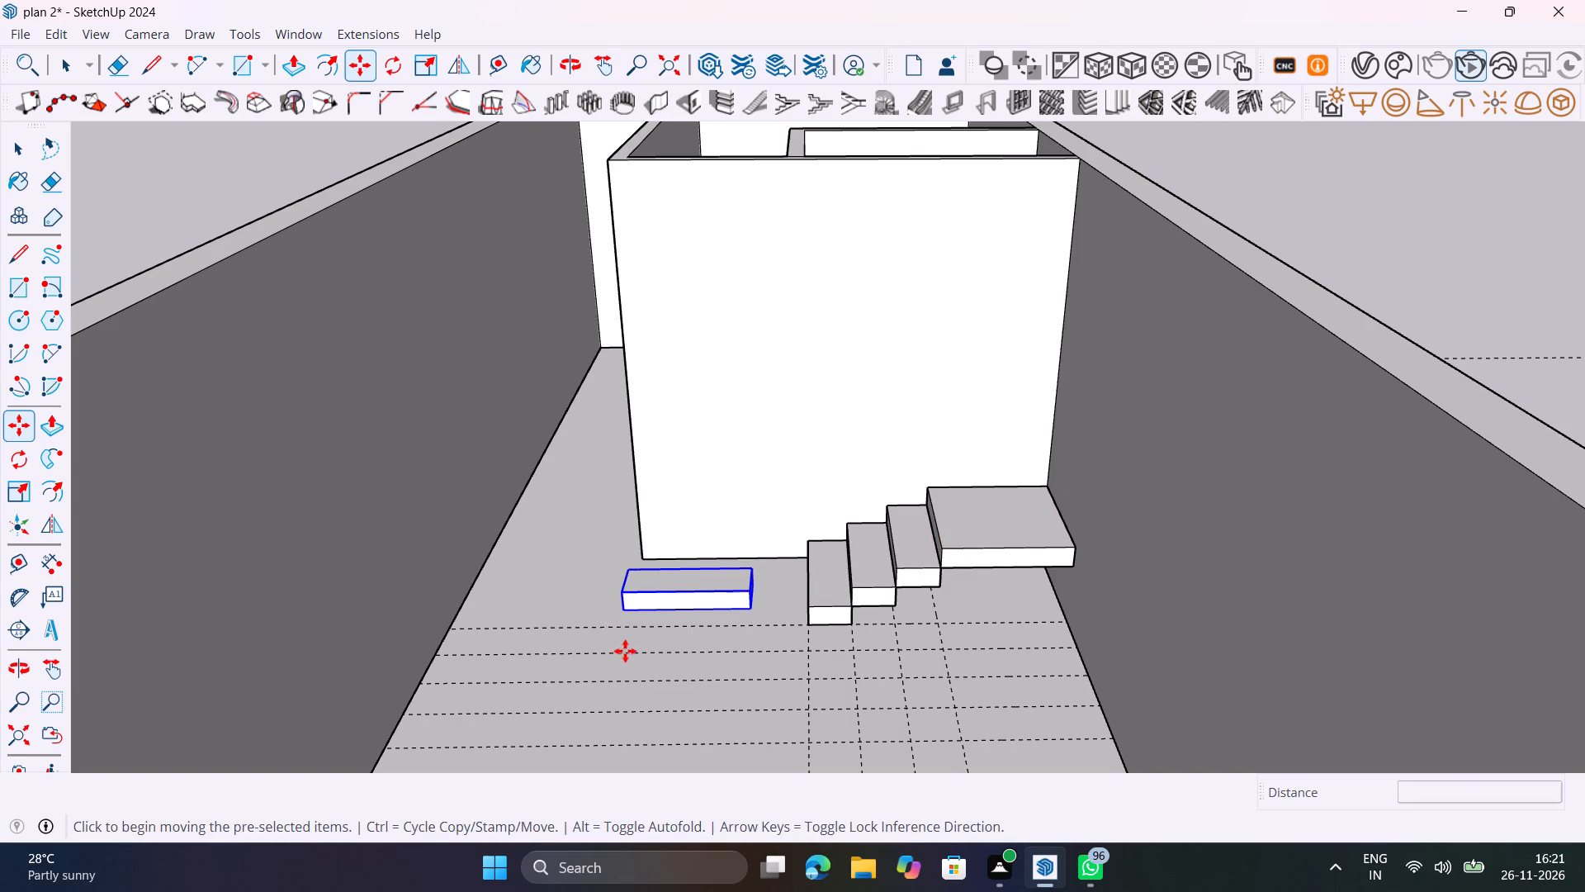
Delete the loose step block lying on the floor in front of the staircase's bottom step.
key(space)
middle_drag(865, 648, 1048, 744)
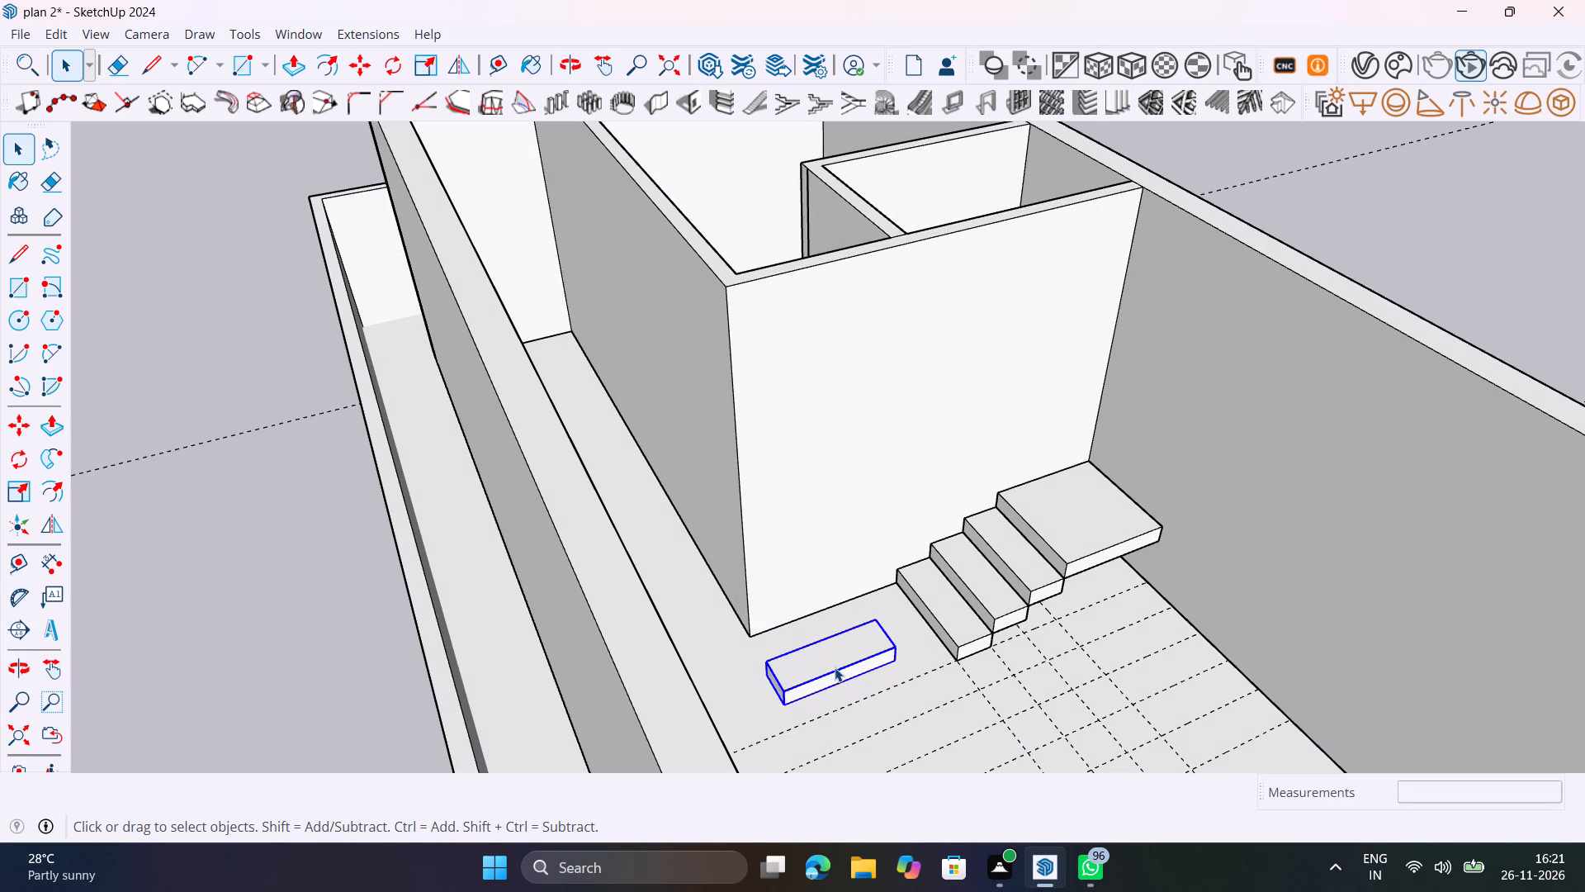
click(835, 667)
key(Delete)
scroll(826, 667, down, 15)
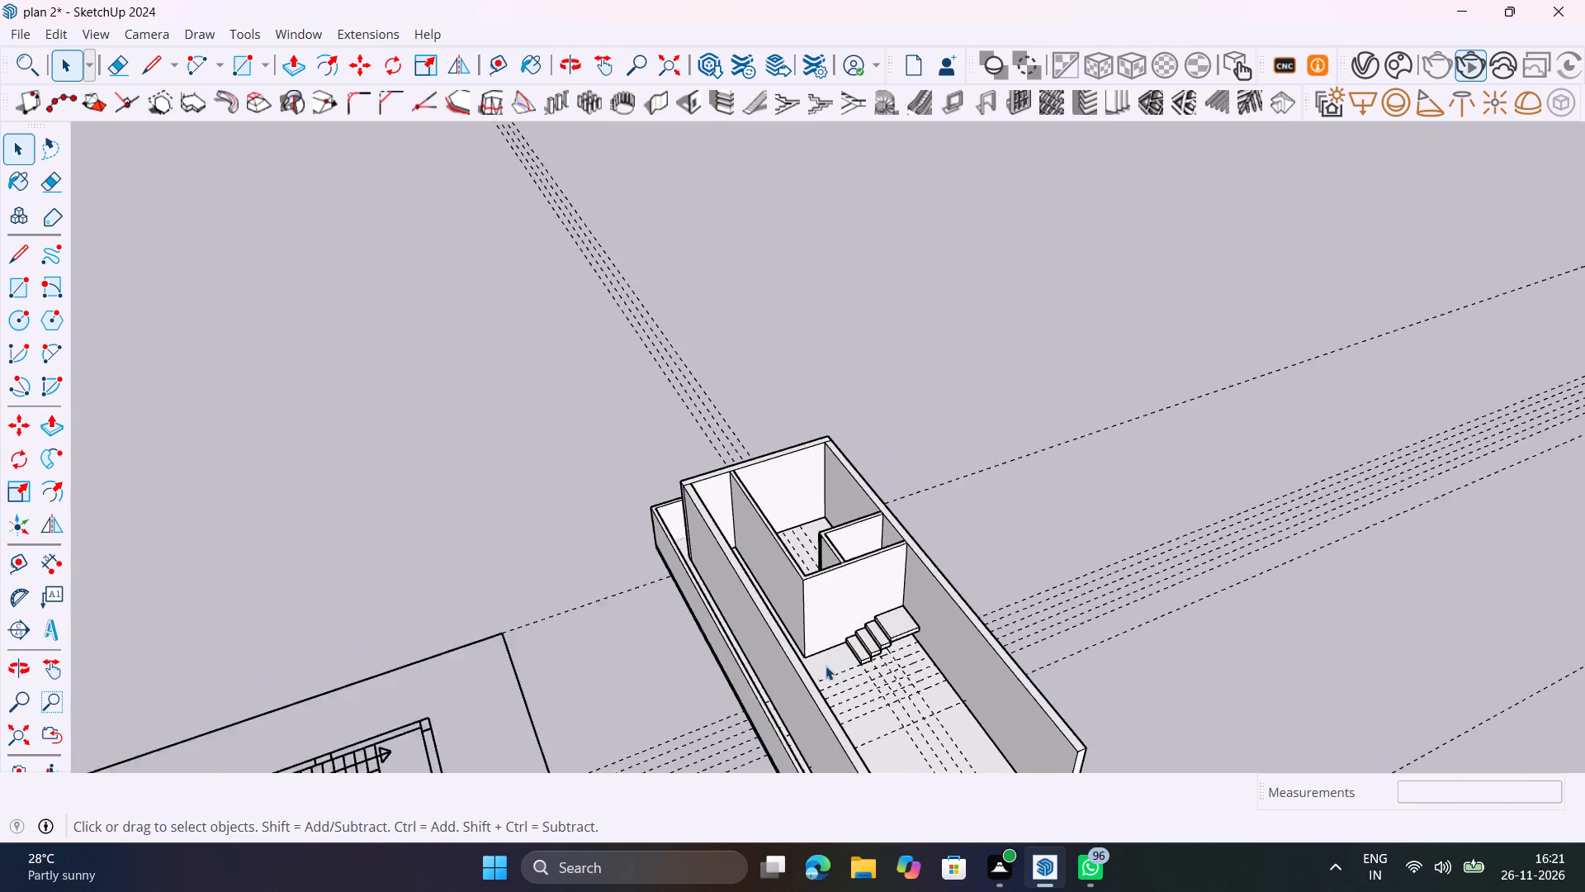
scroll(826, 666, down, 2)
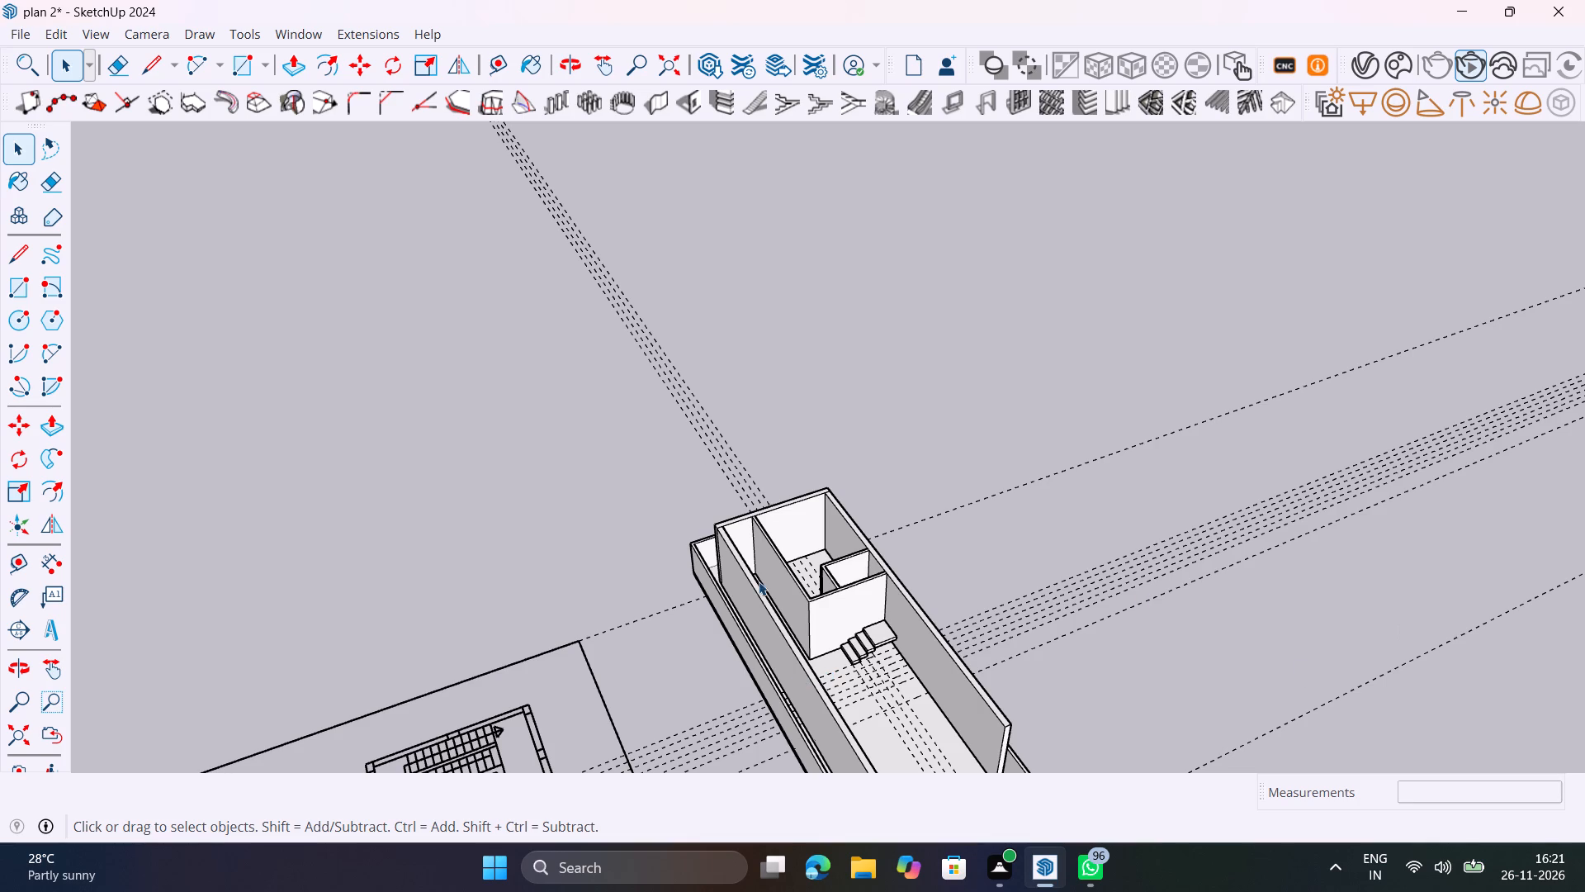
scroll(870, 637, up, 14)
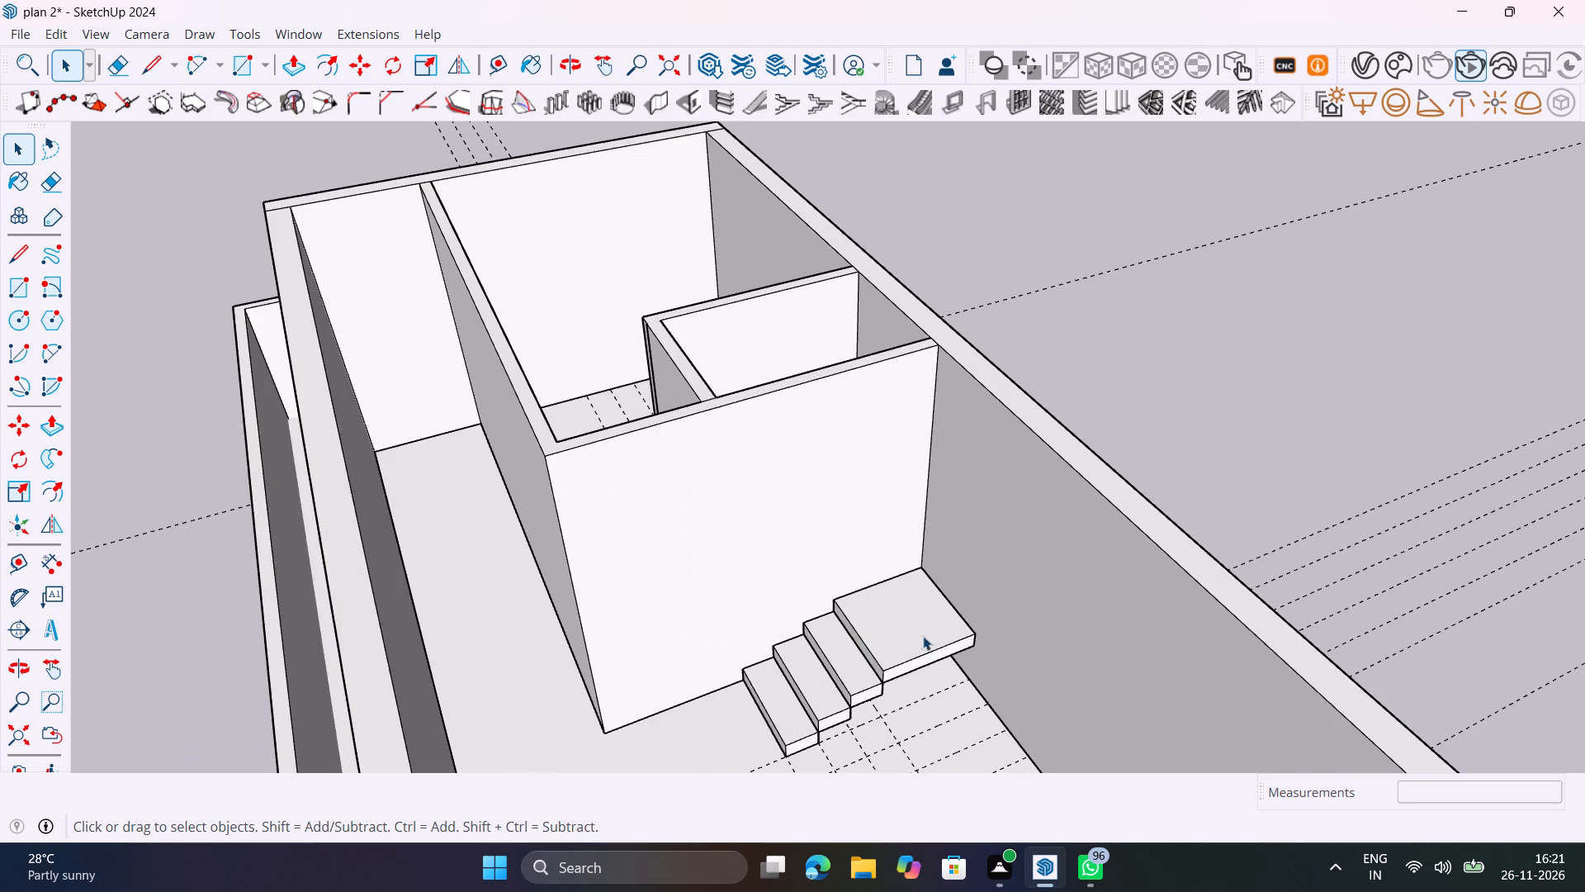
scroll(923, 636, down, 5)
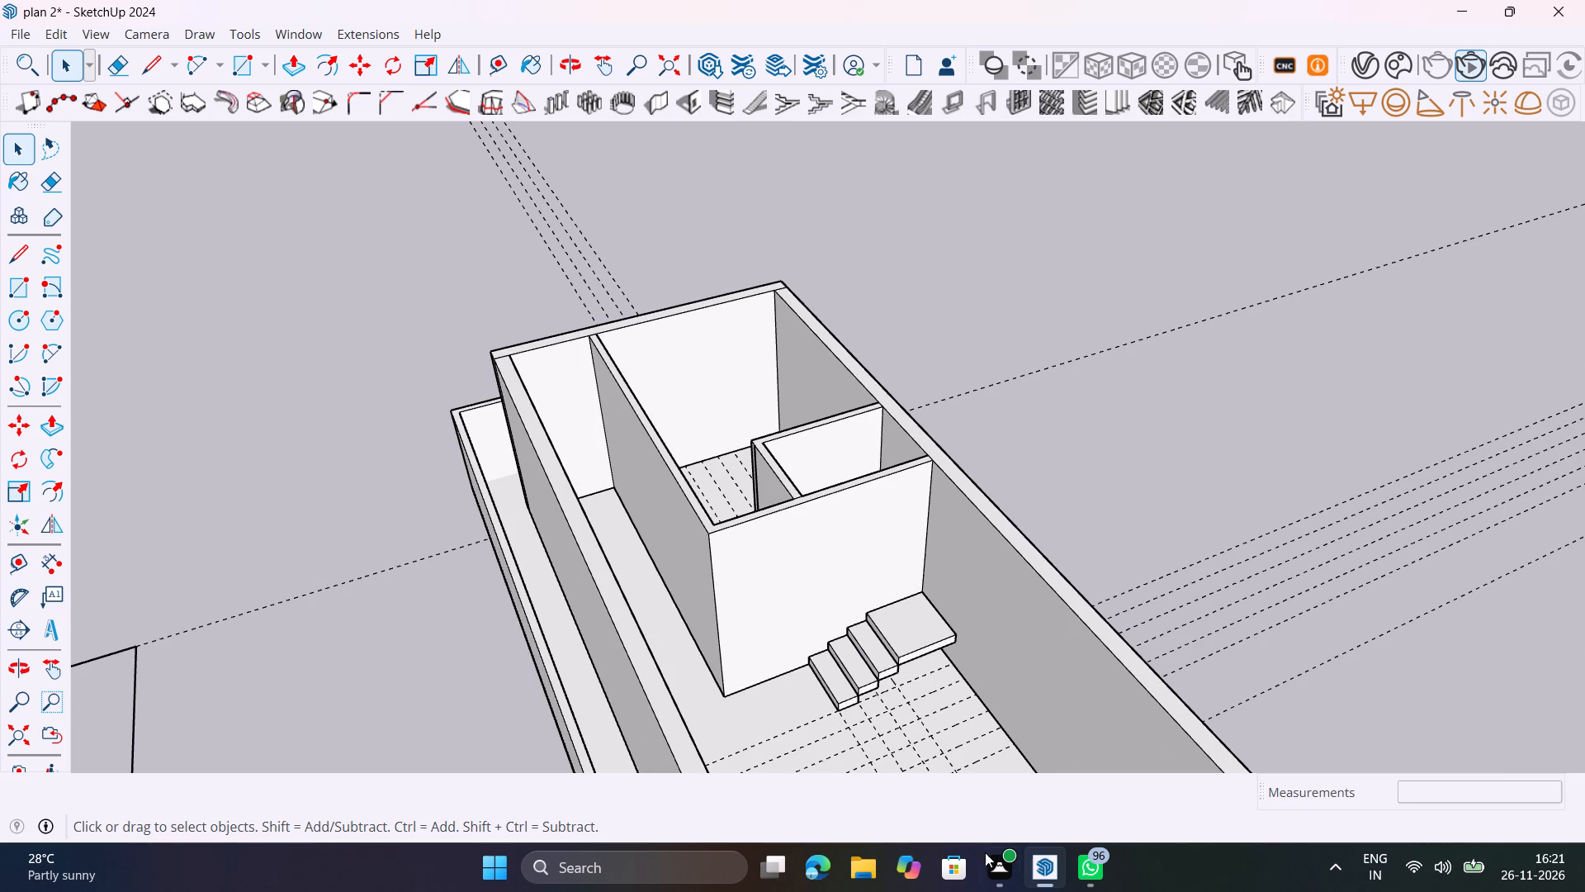
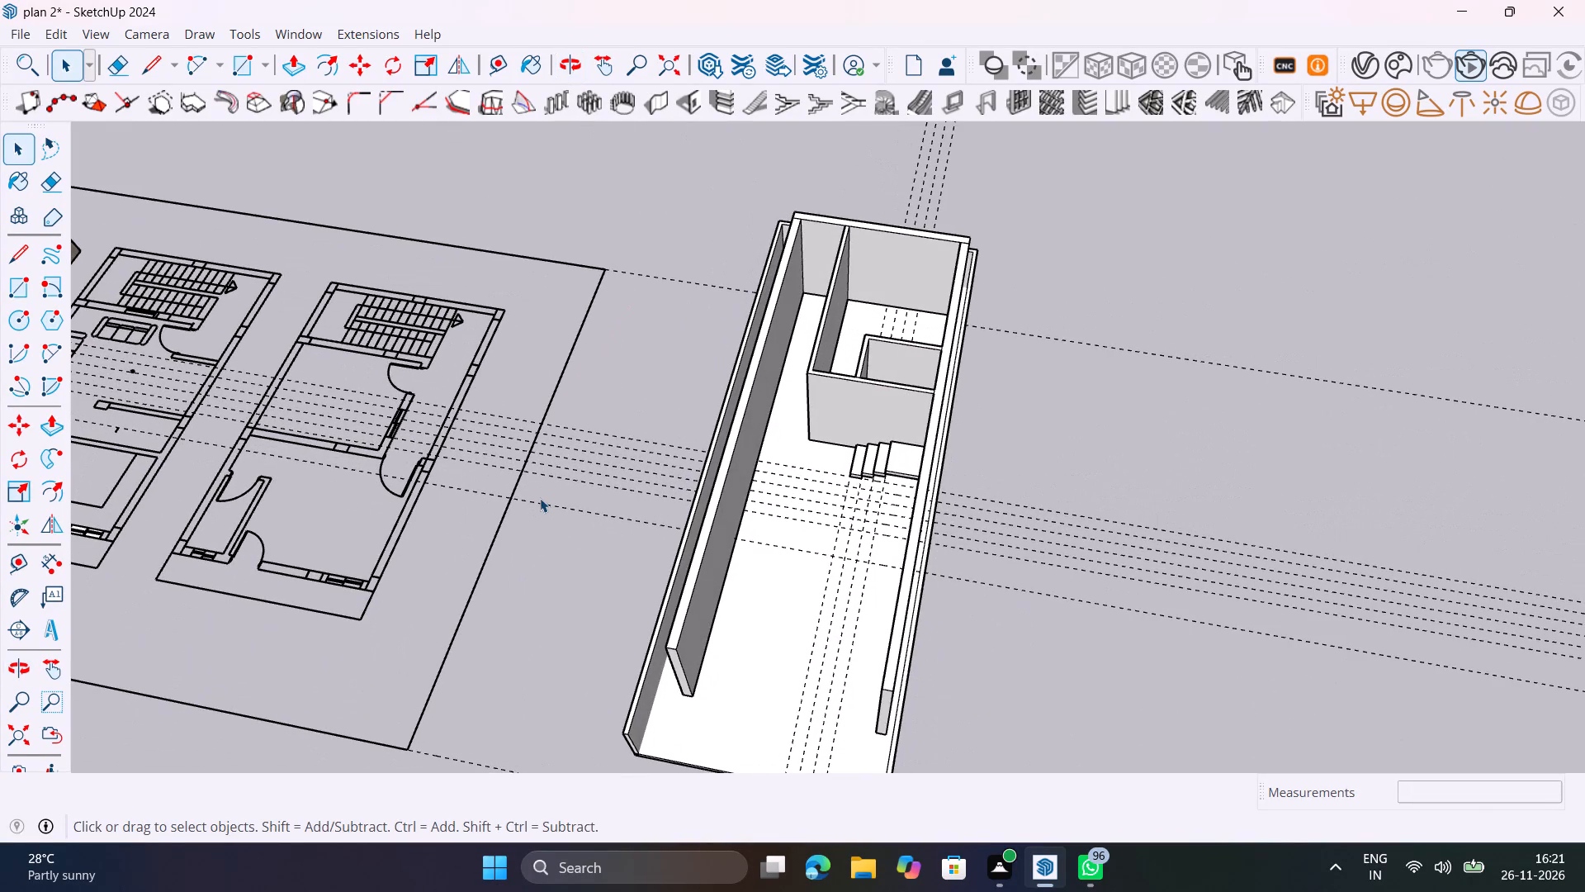
Save the plan 2 model with the current staircase and wall work.
key(ctrl+s)
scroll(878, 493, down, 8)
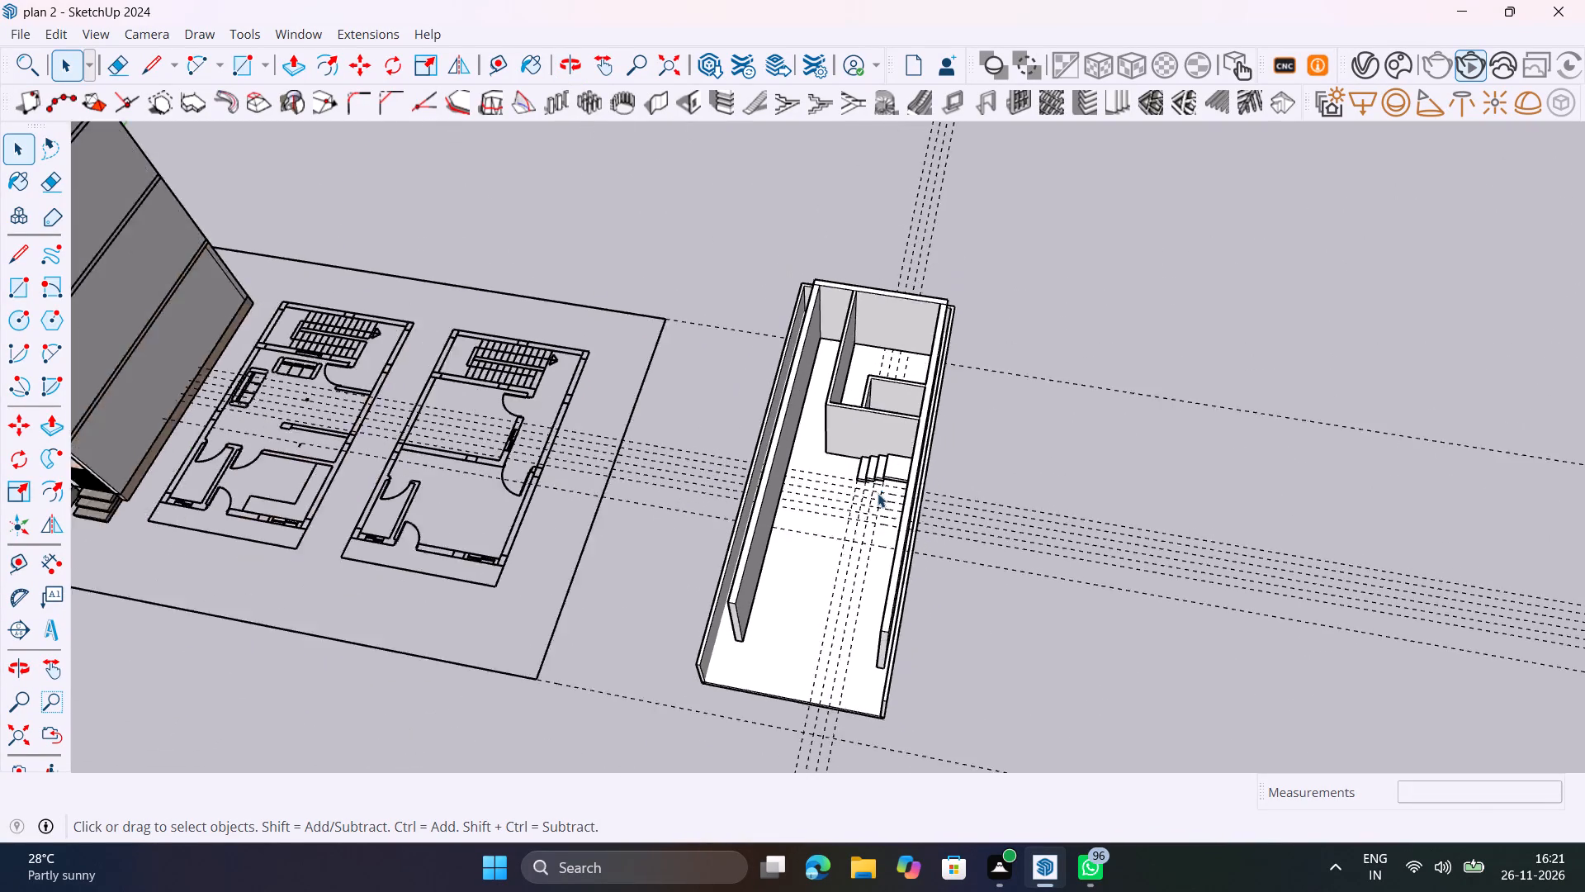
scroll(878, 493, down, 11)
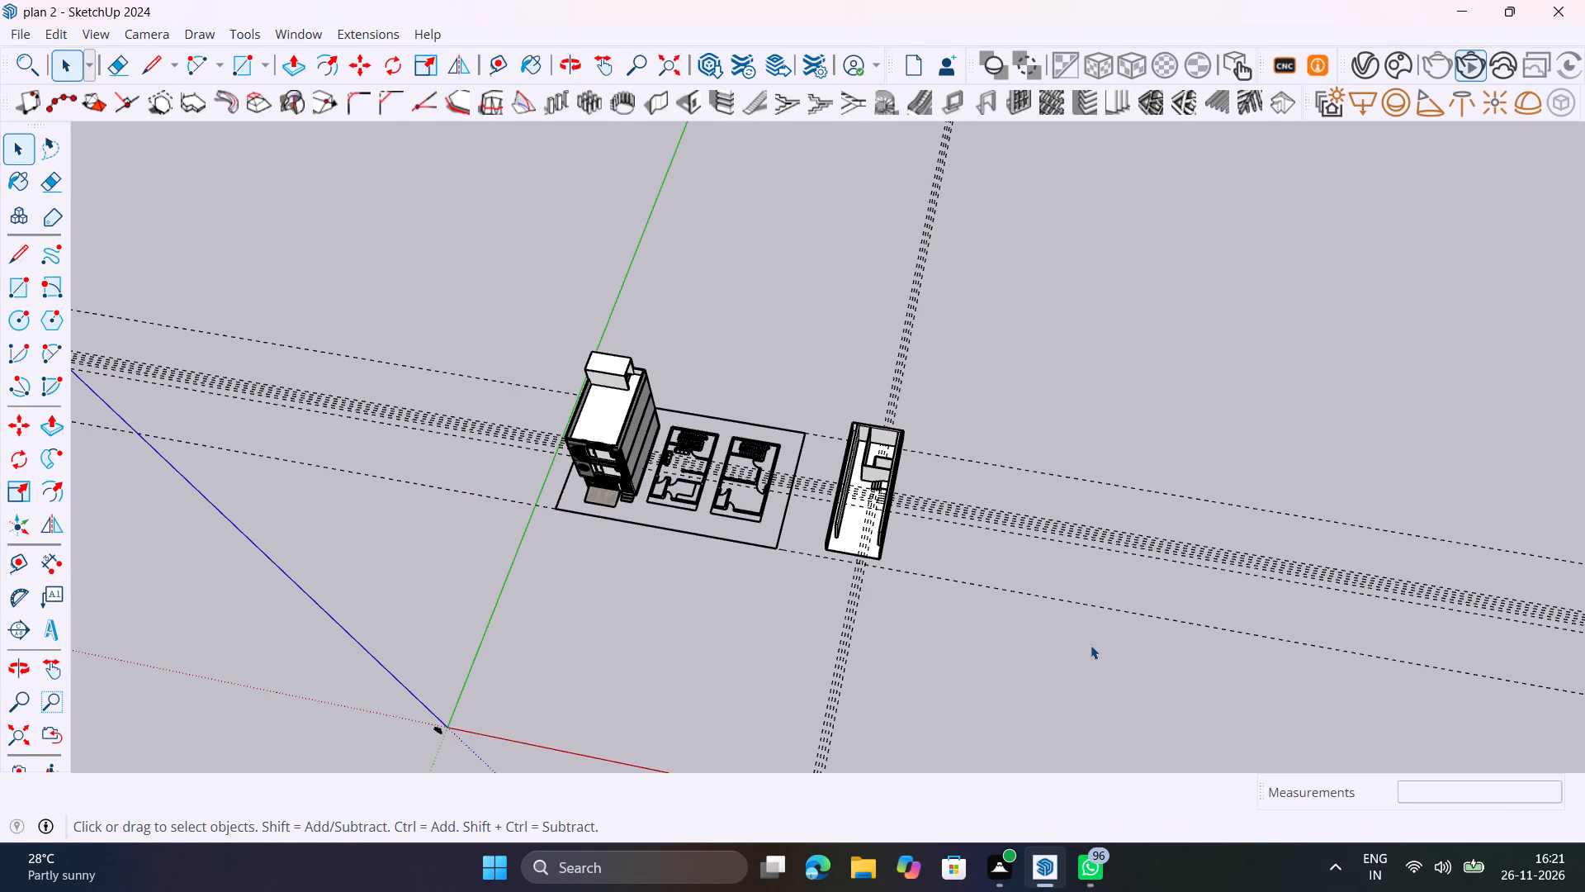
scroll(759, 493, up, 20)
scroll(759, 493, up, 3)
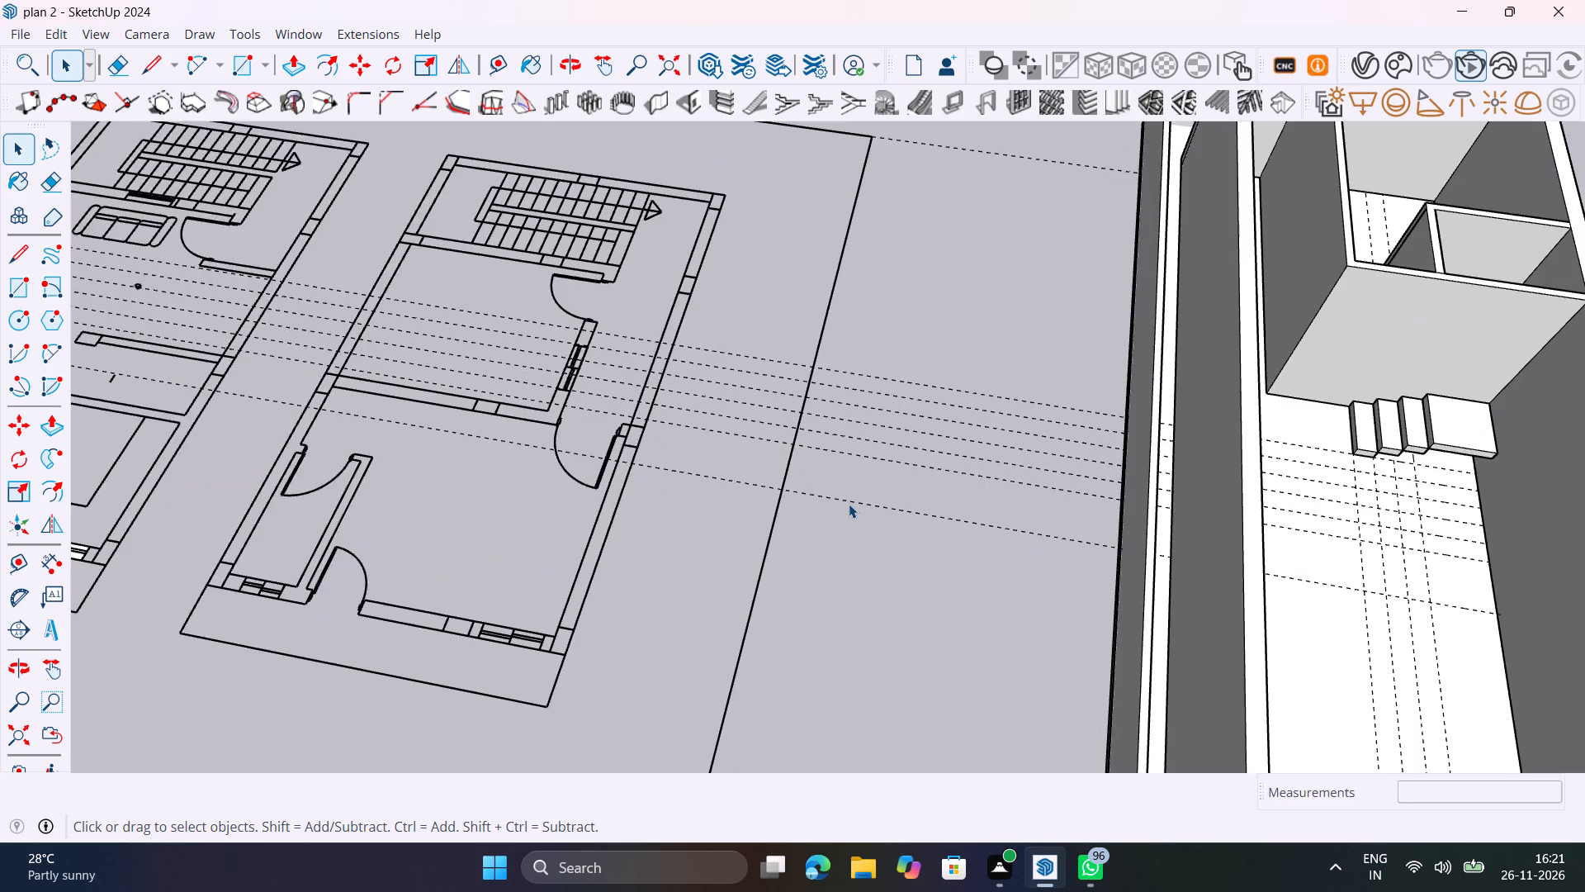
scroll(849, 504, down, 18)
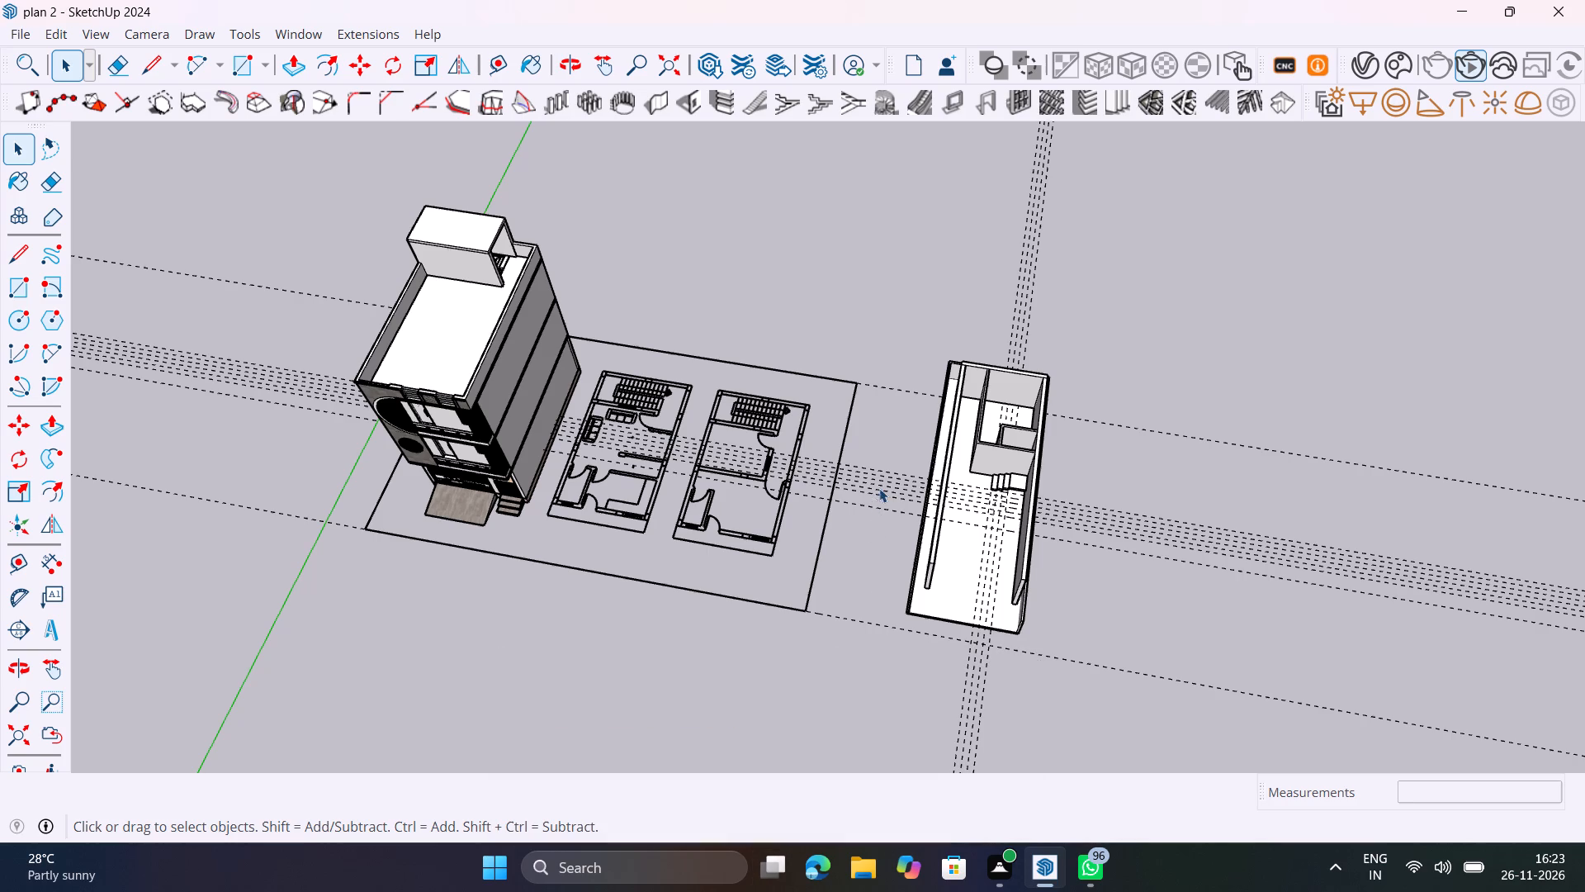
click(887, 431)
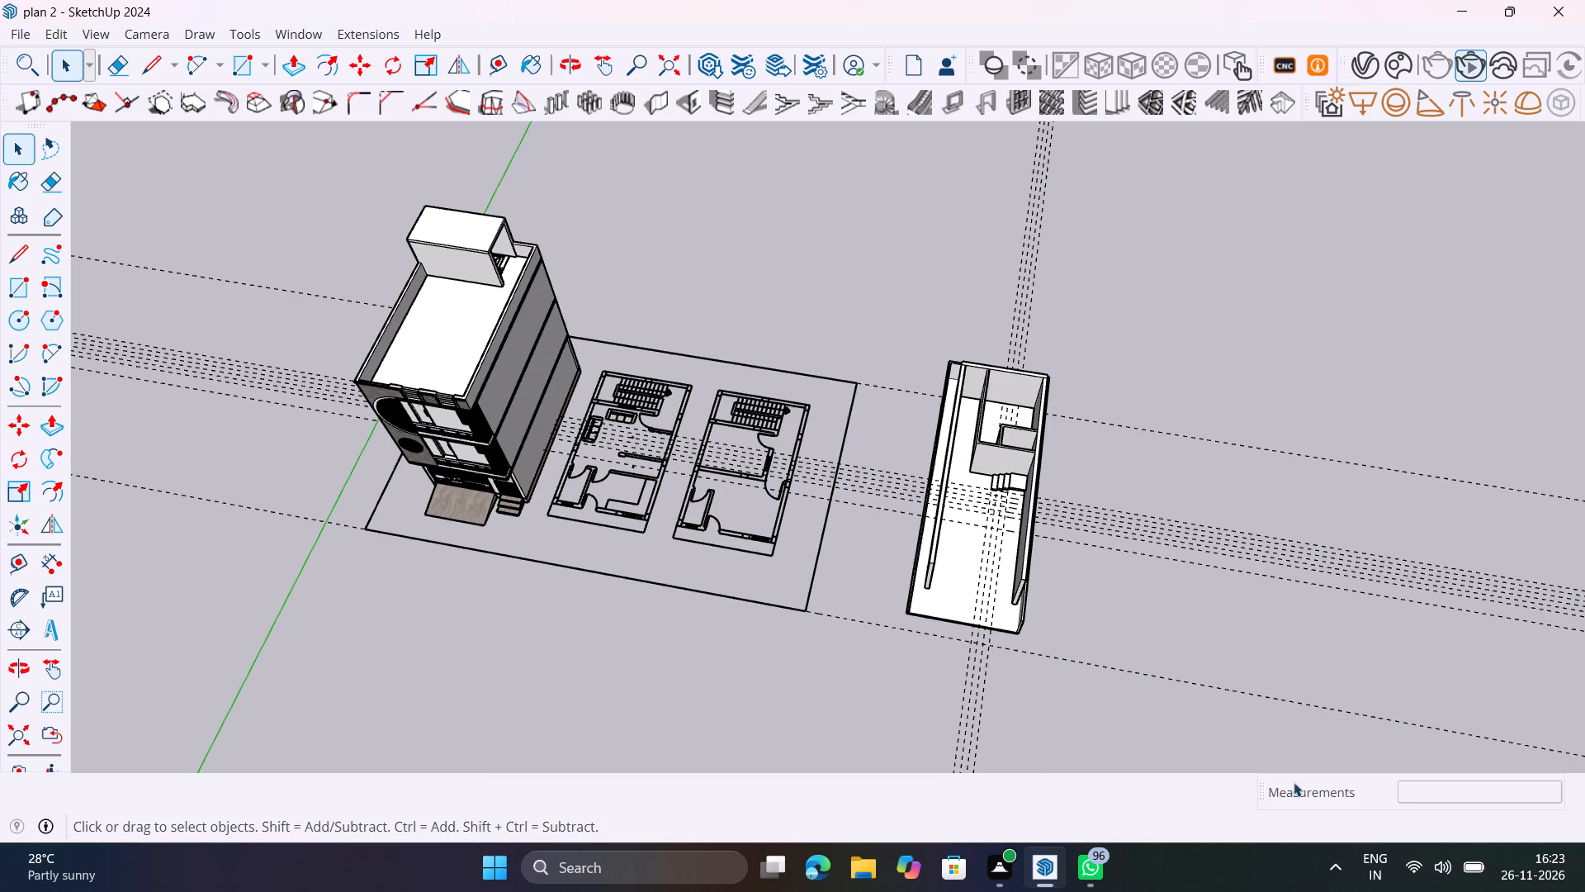
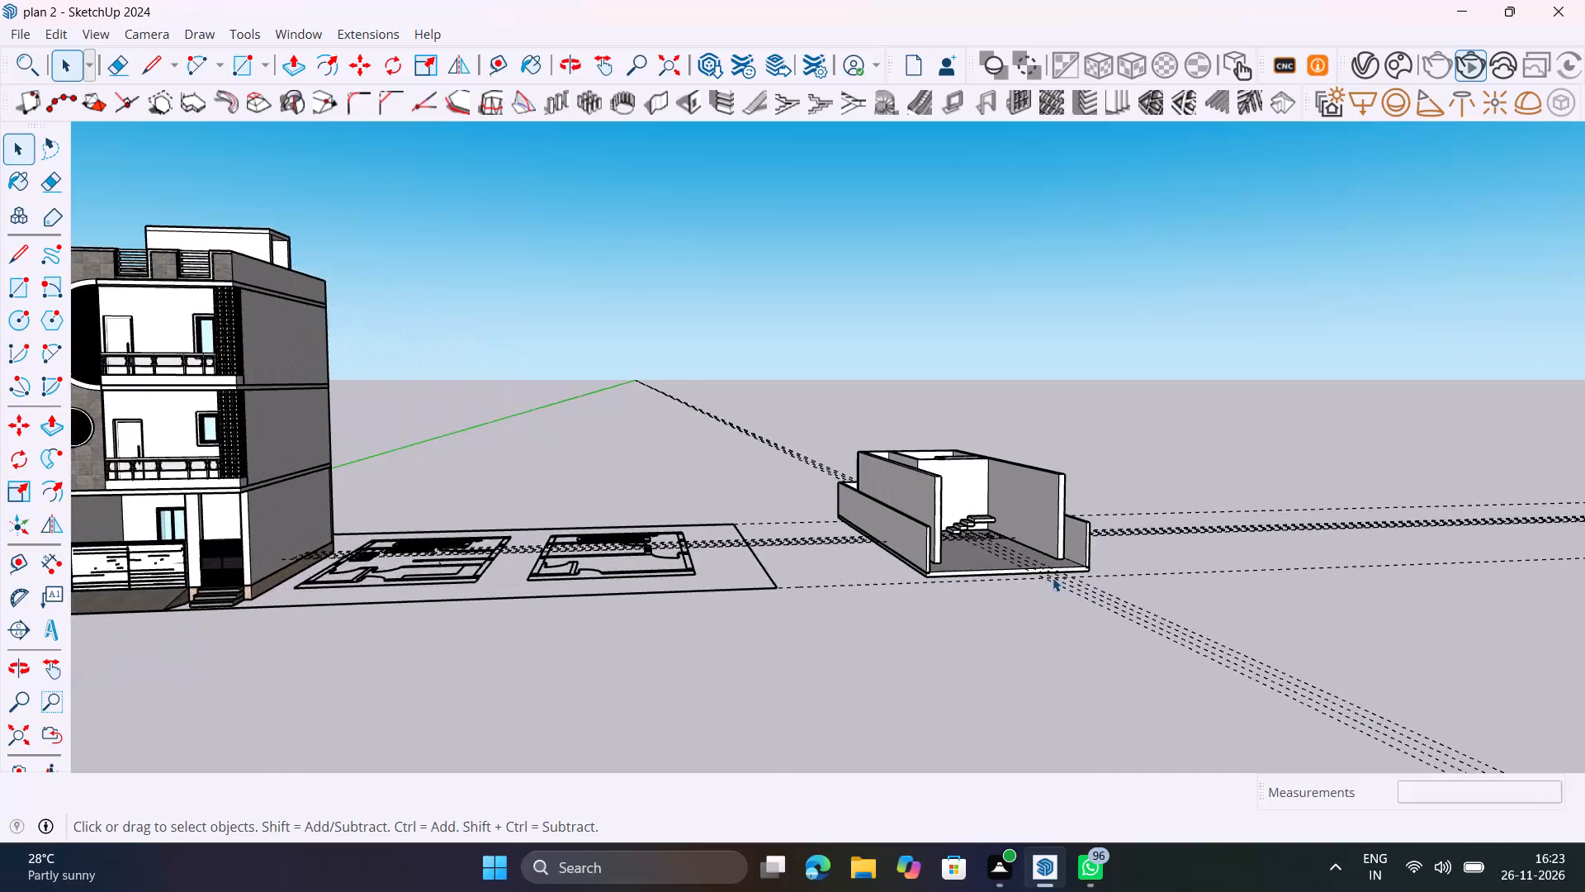
Delete the separate walled building with its partitions and partial staircase, standing beyond the two floor plans.
scroll(1053, 577, up, 6)
middle_drag(968, 517, 925, 660)
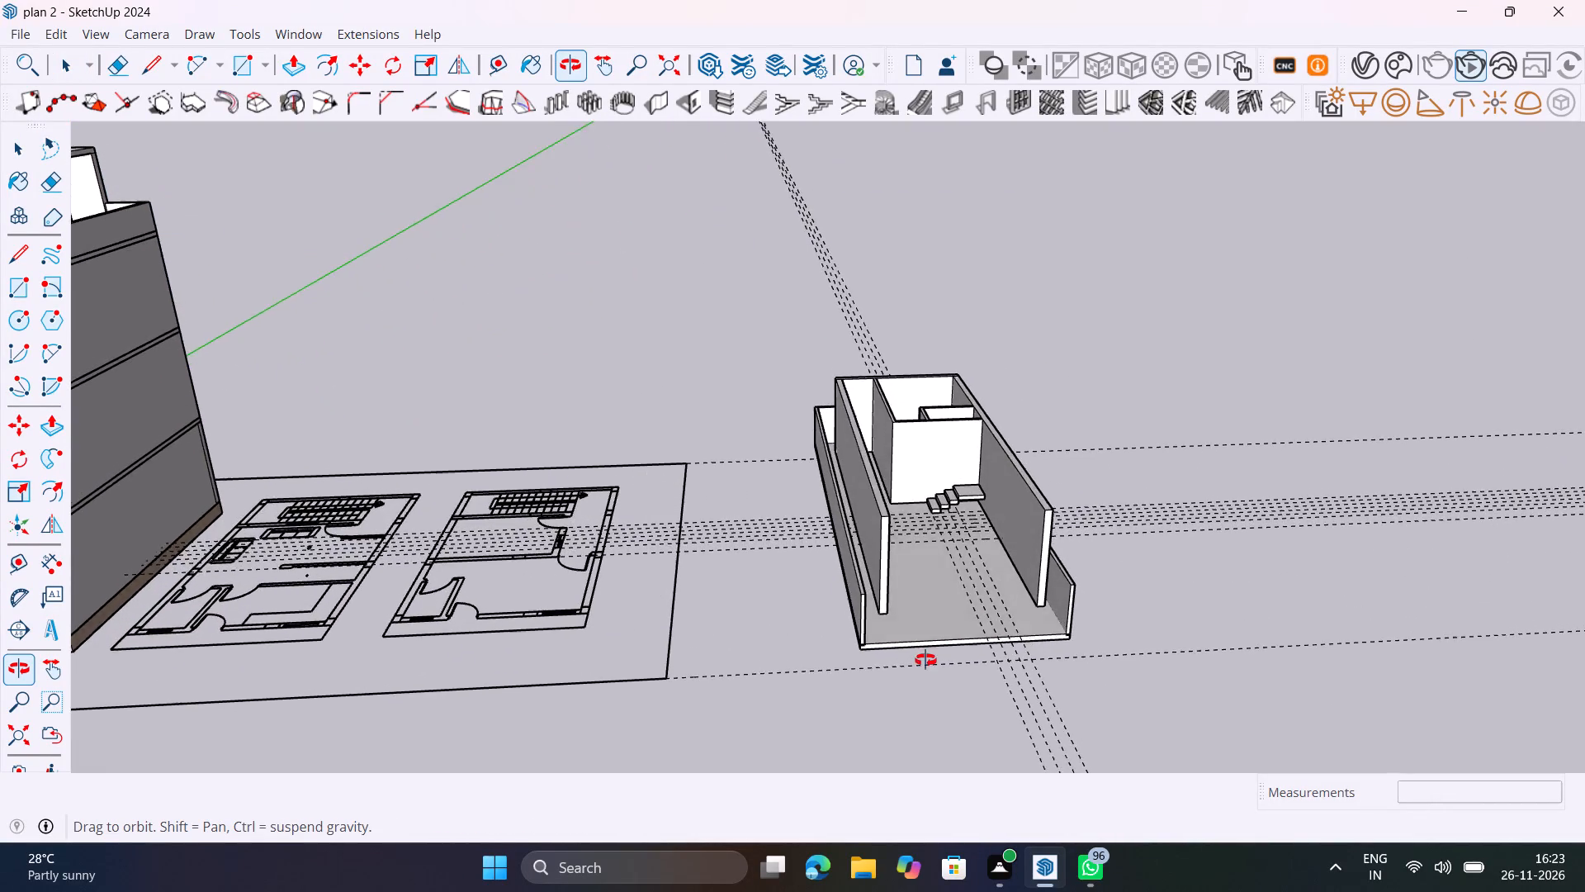
middle_drag(925, 660, 834, 589)
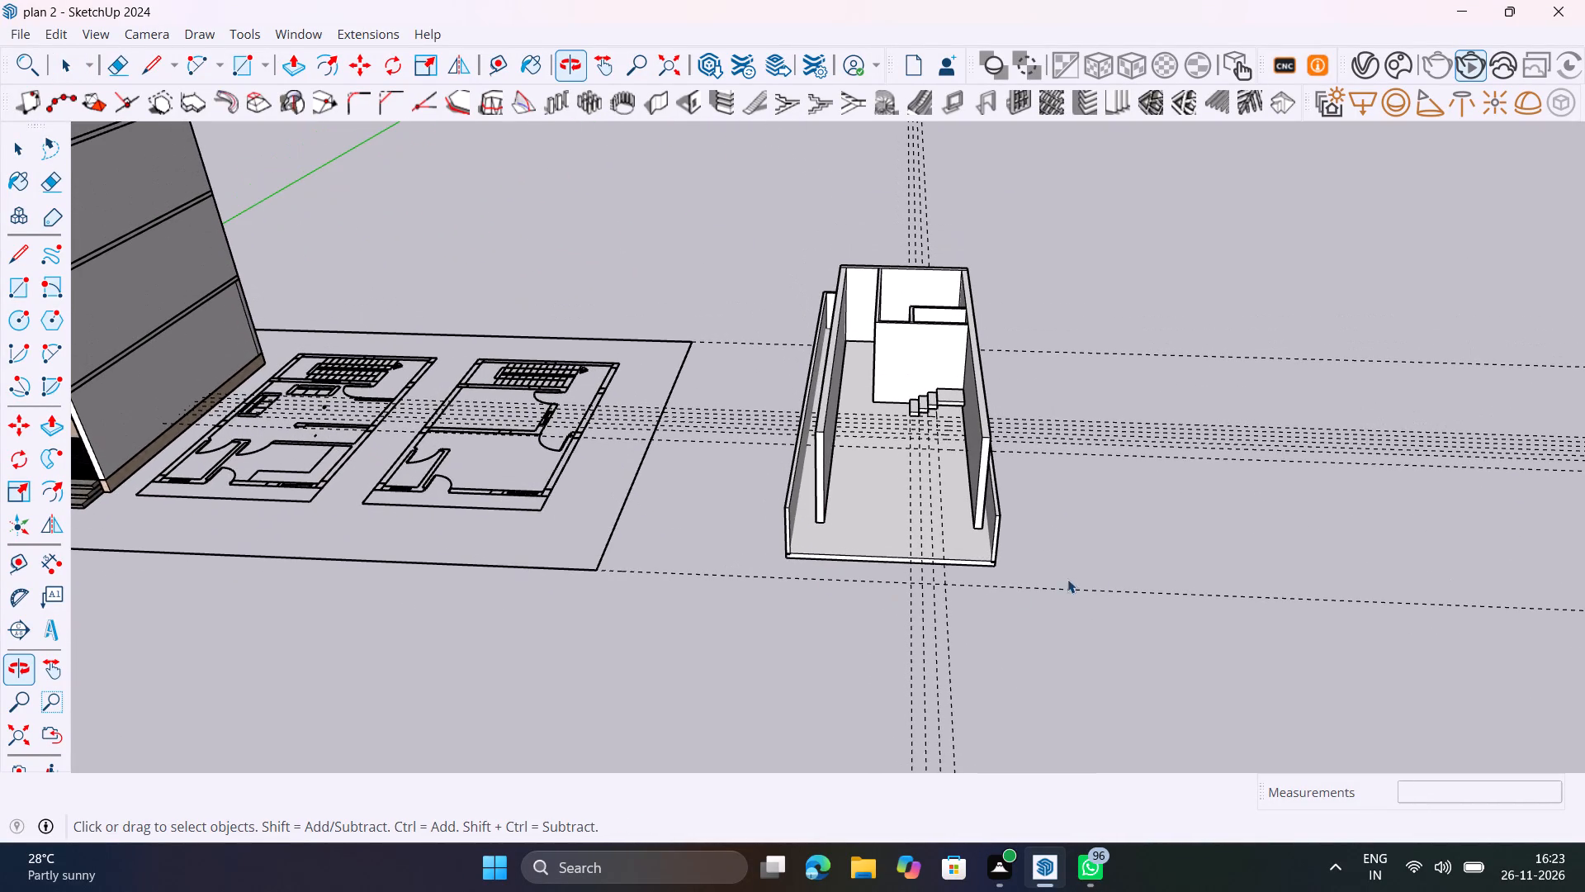
click(1199, 673)
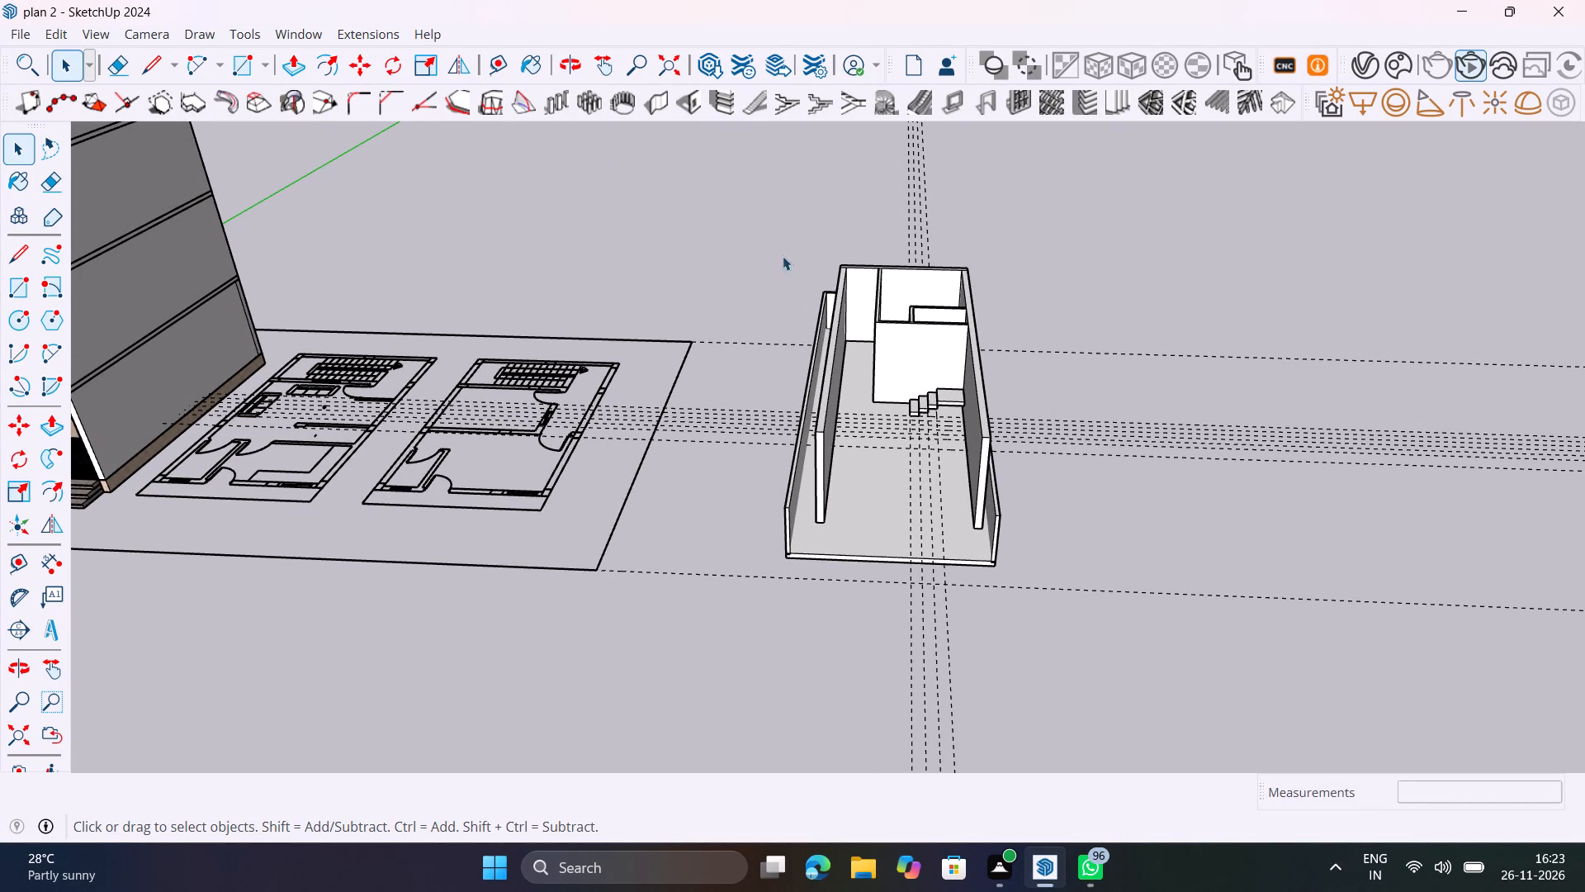
drag(741, 200, 1227, 621)
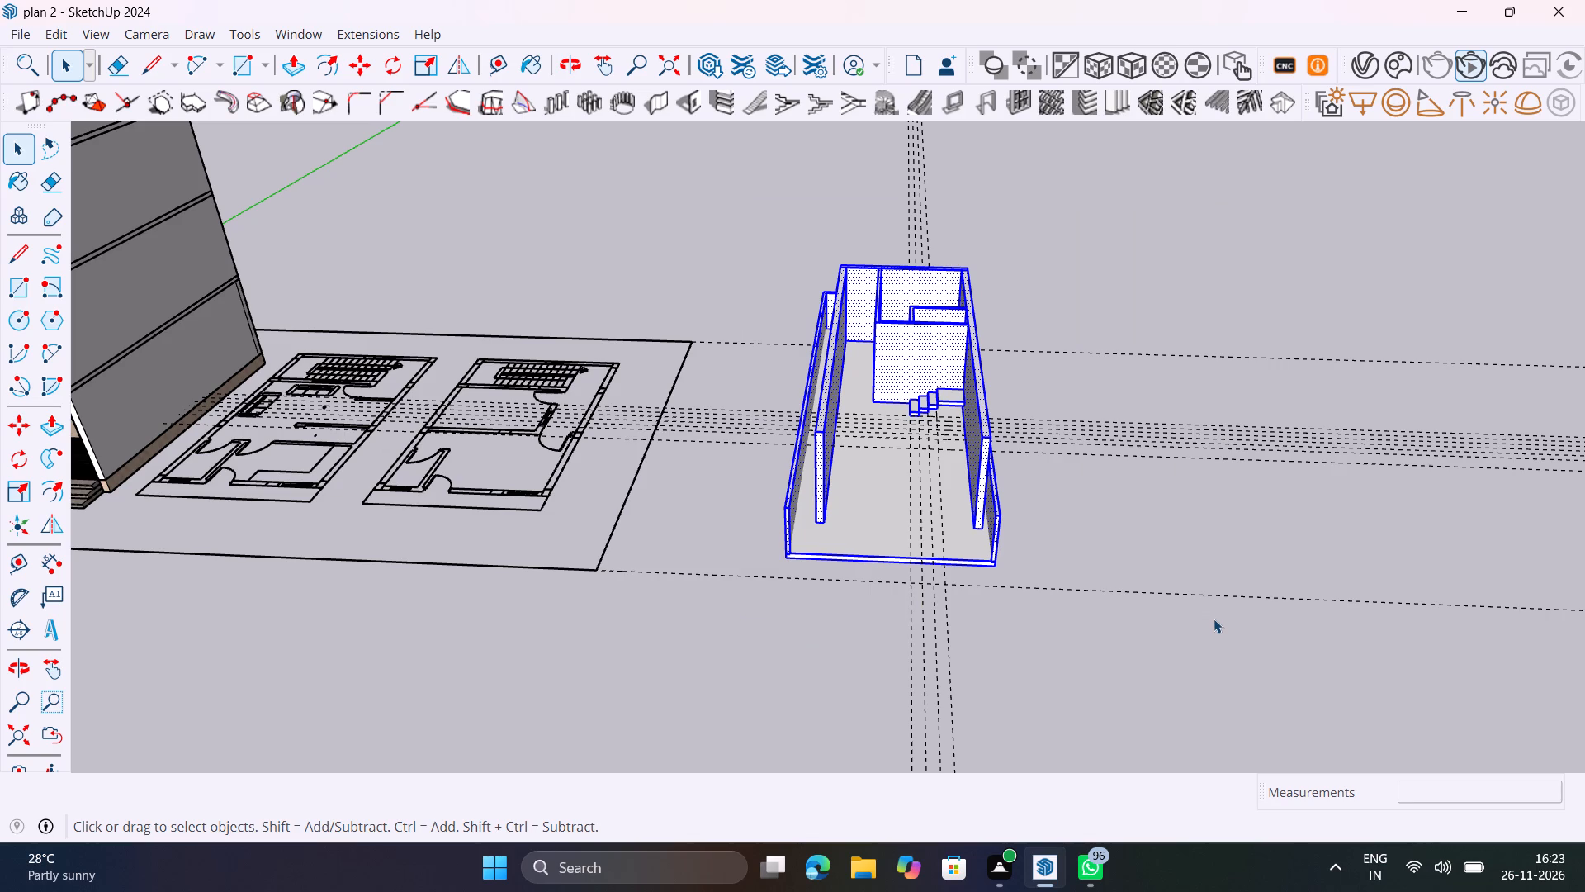
key(Delete)
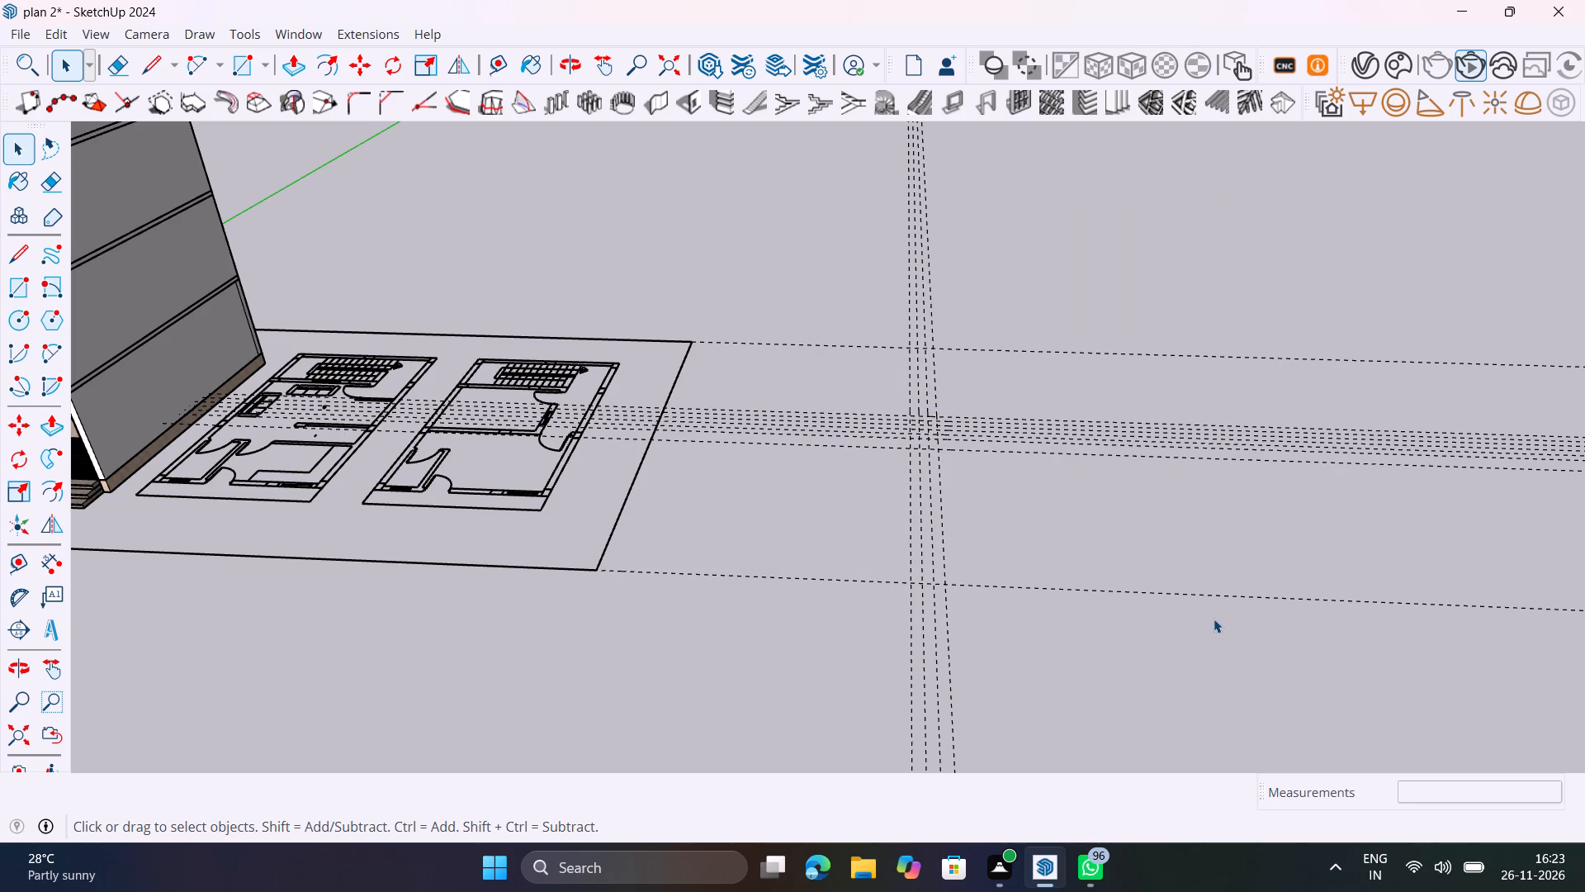
Erase all the dashed construction guide lines around the floor plans and the cleared building area.
drag(1420, 658, 868, 407)
drag(767, 216, 775, 216)
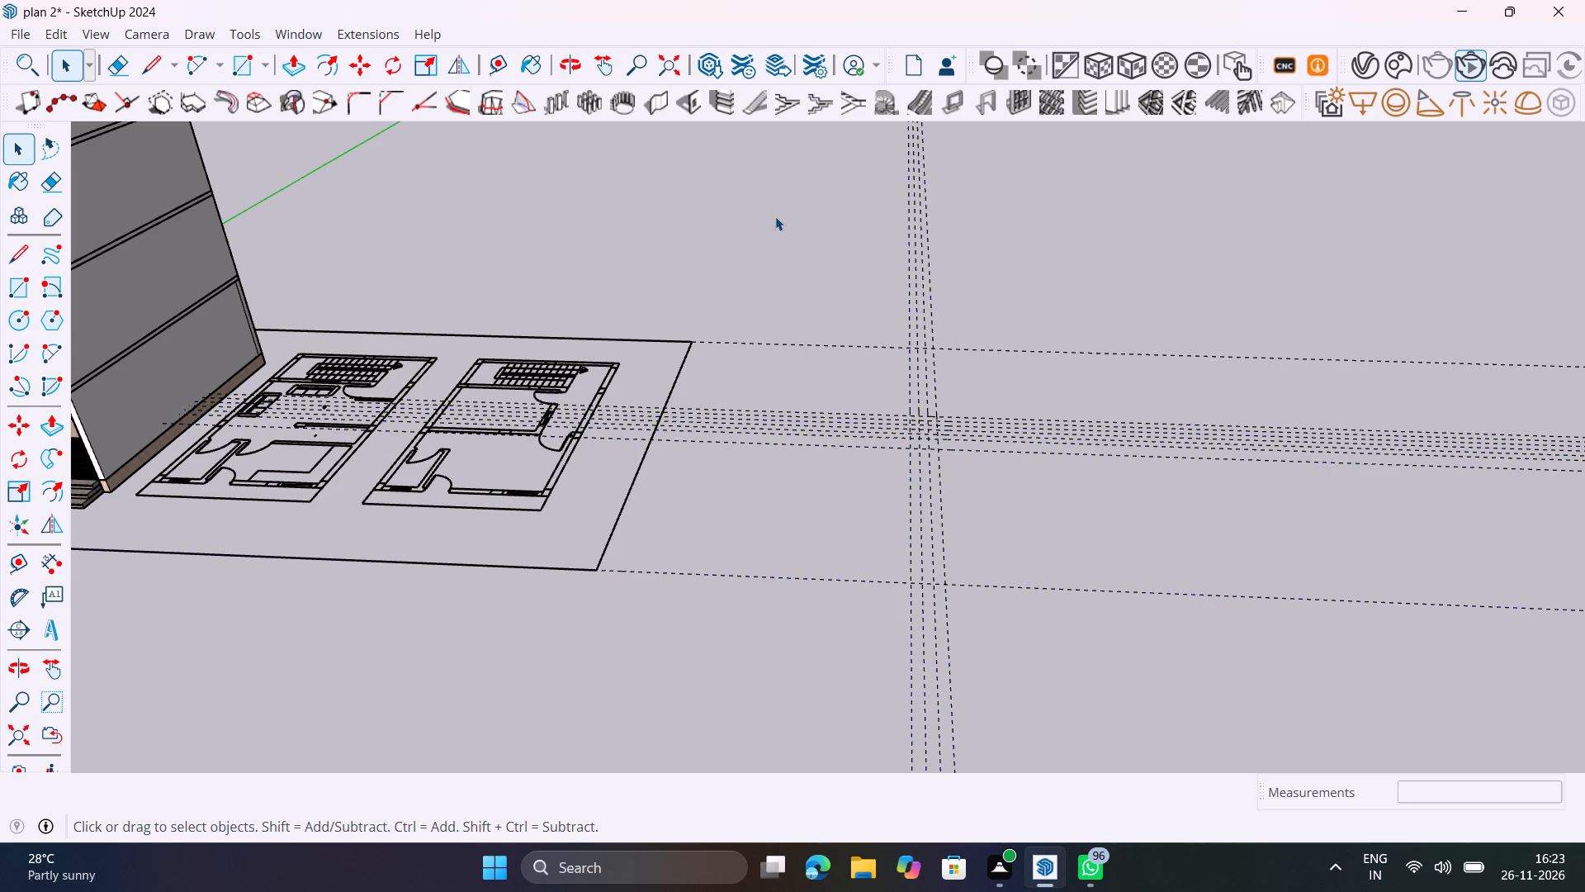
drag(775, 216, 1234, 676)
middle_drag(1149, 533, 1139, 771)
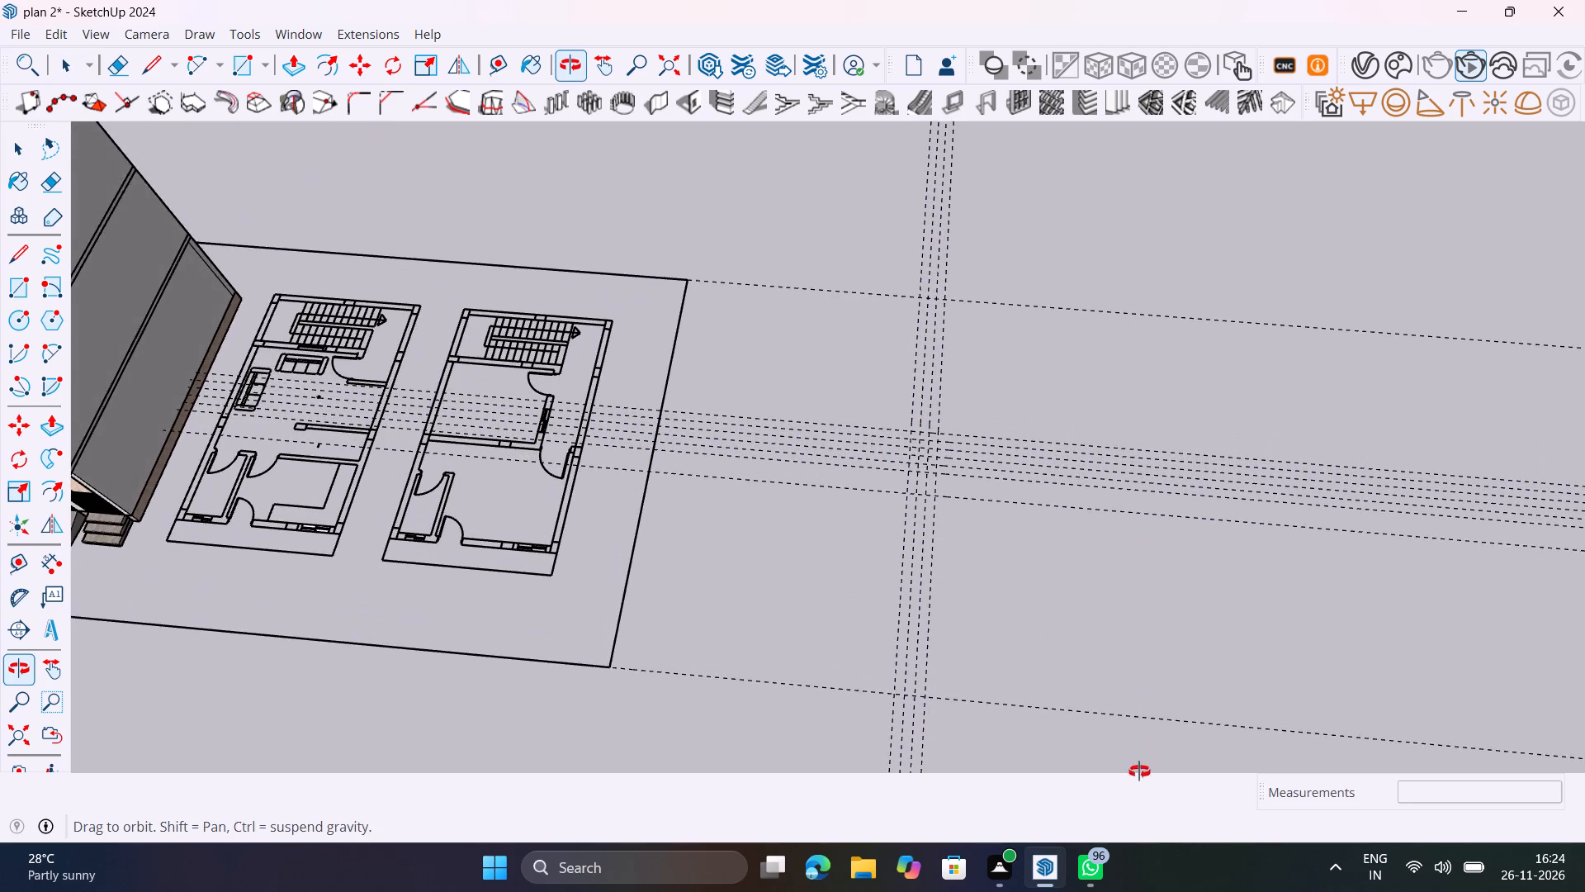
middle_drag(1139, 771, 1133, 771)
drag(828, 226, 1169, 597)
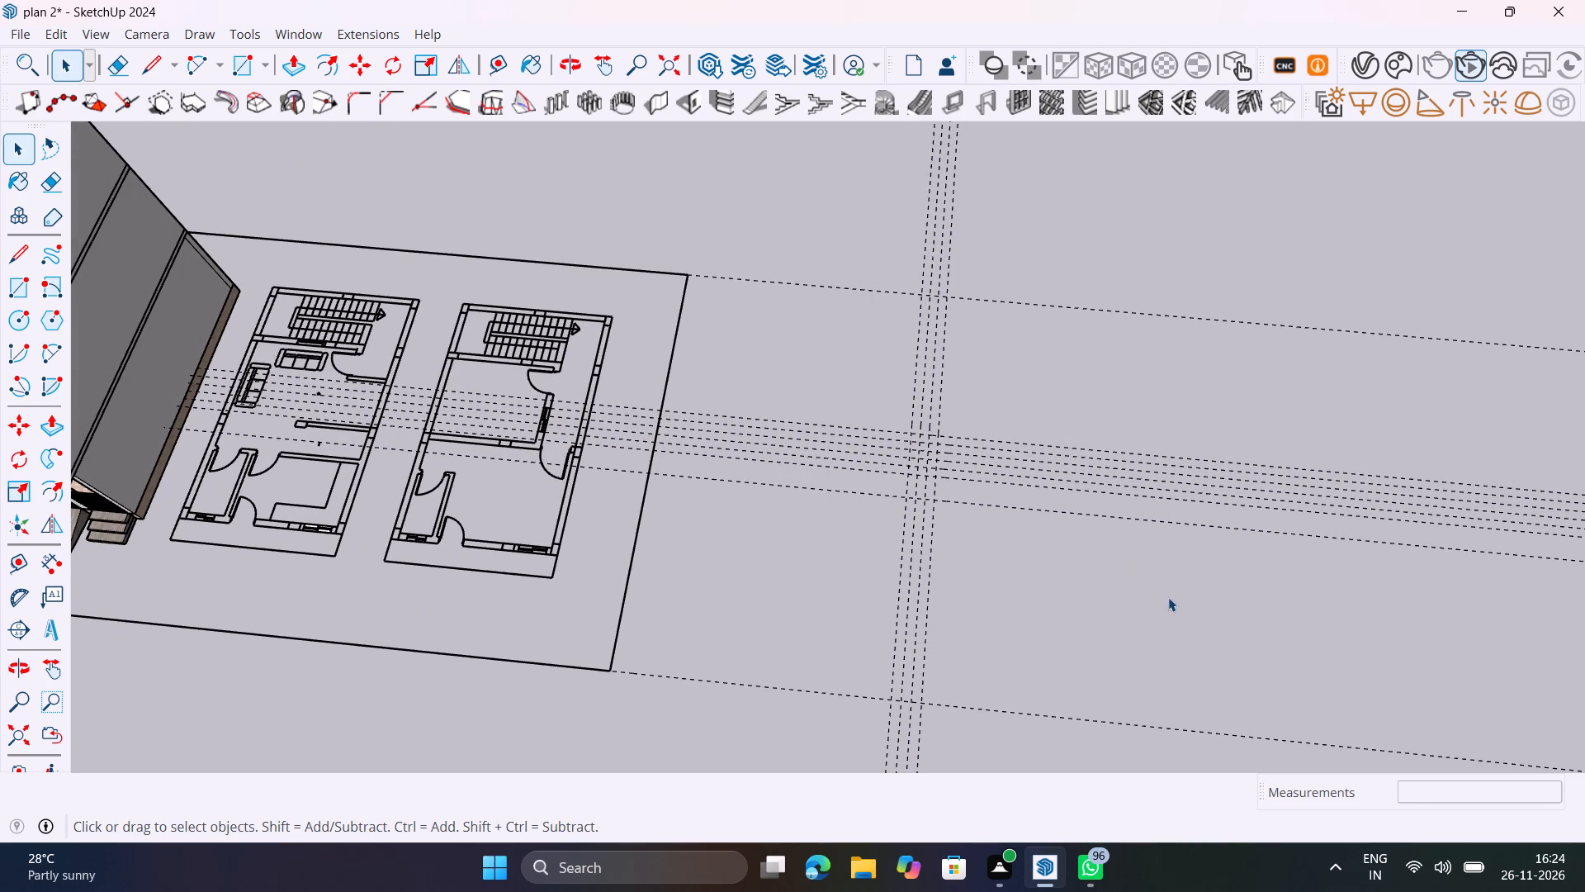
drag(1156, 549, 1014, 299)
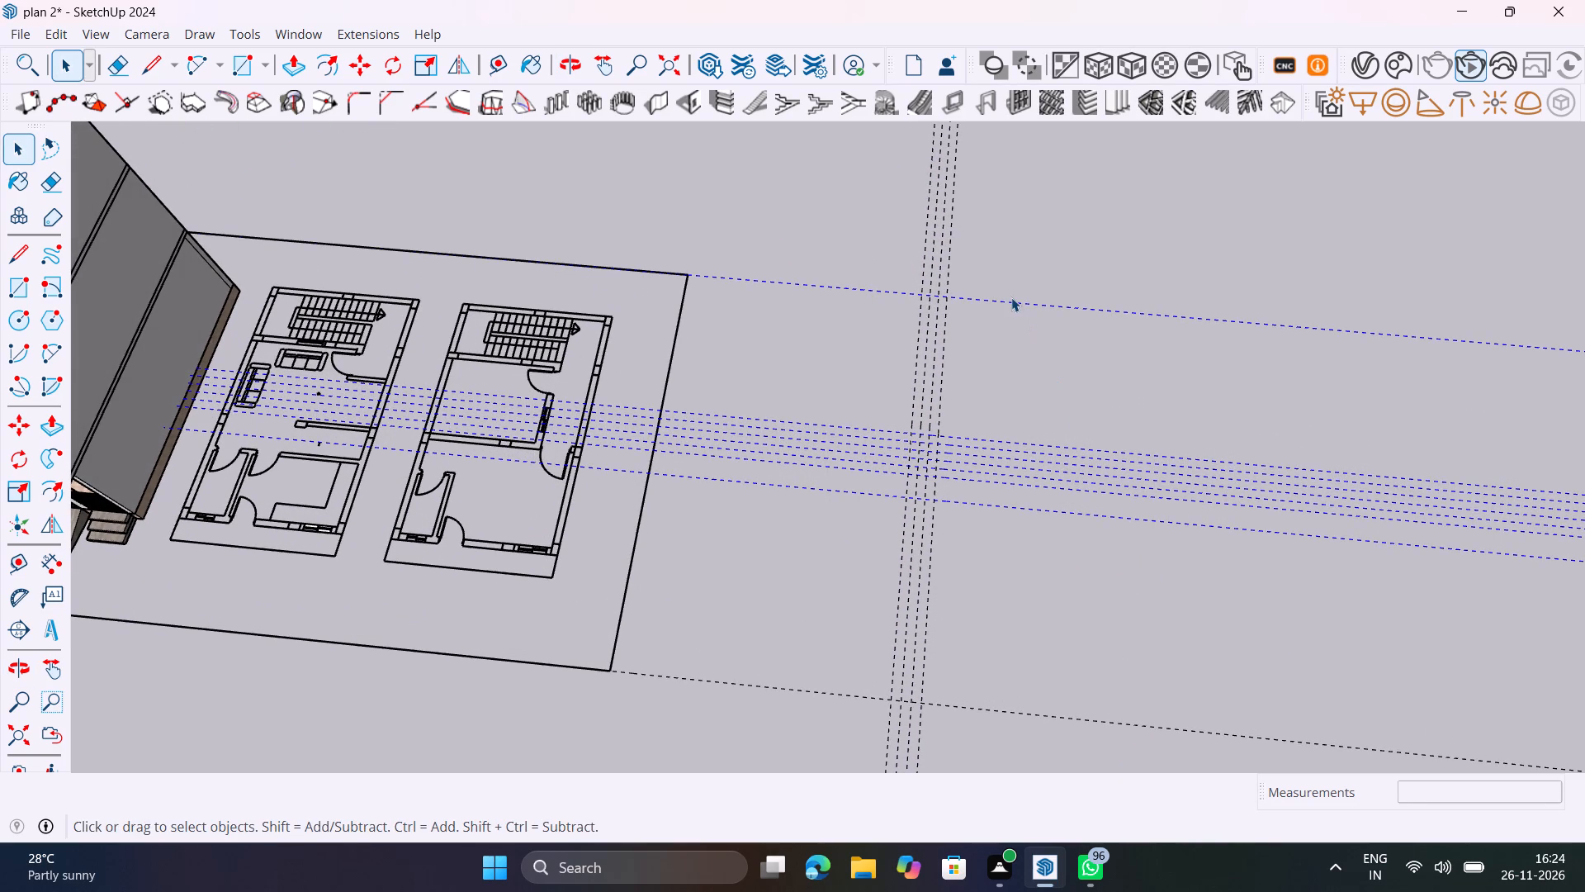
key(Delete)
key(e)
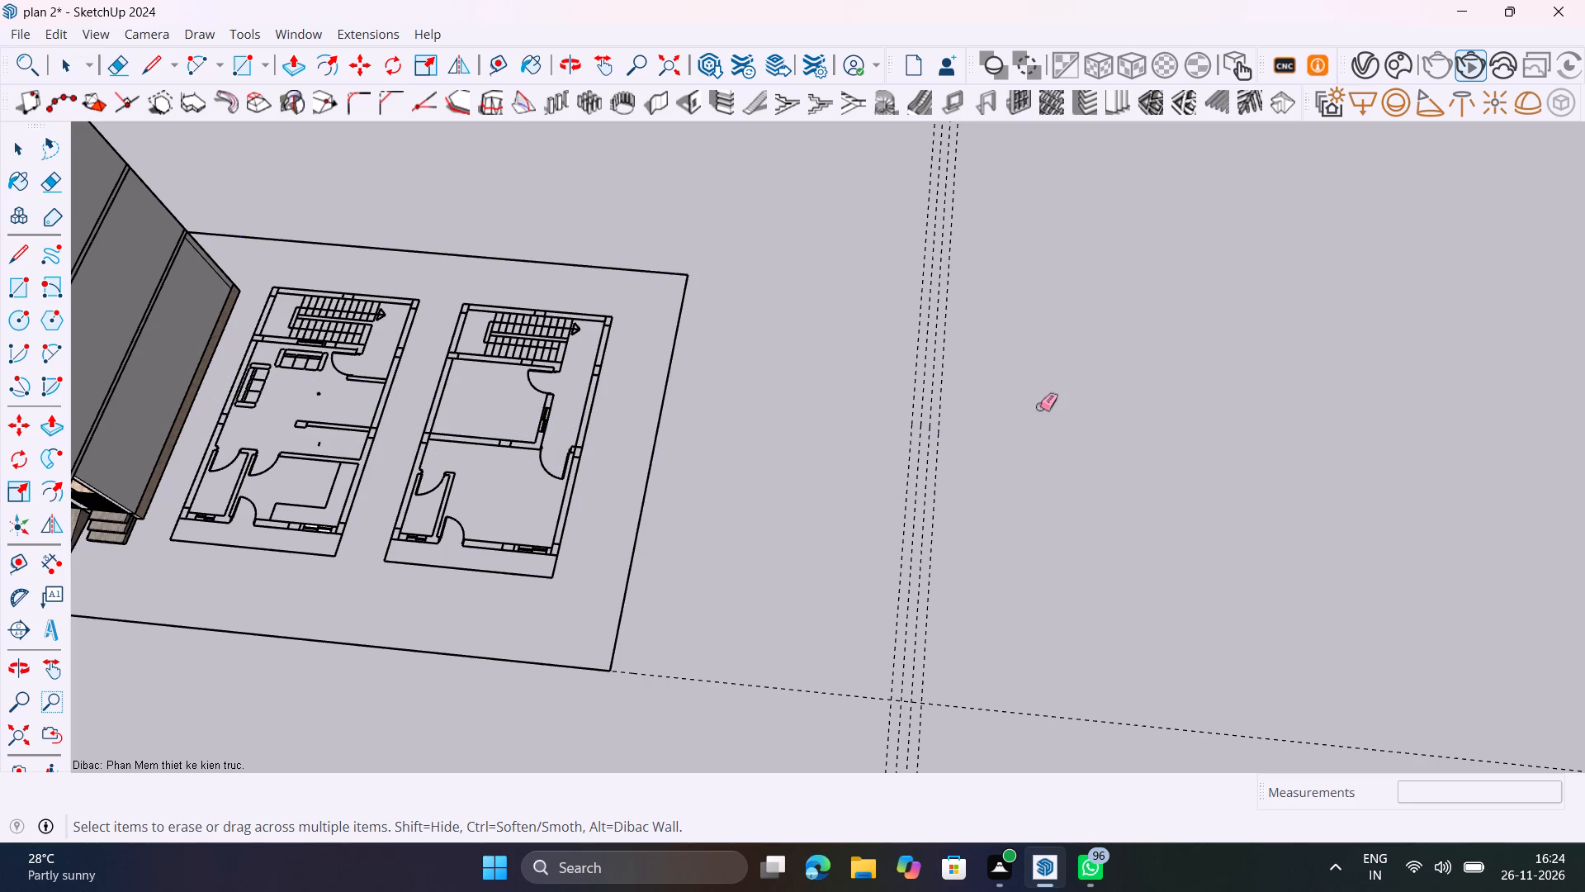
drag(1039, 406, 824, 330)
drag(862, 350, 972, 441)
drag(963, 466, 920, 715)
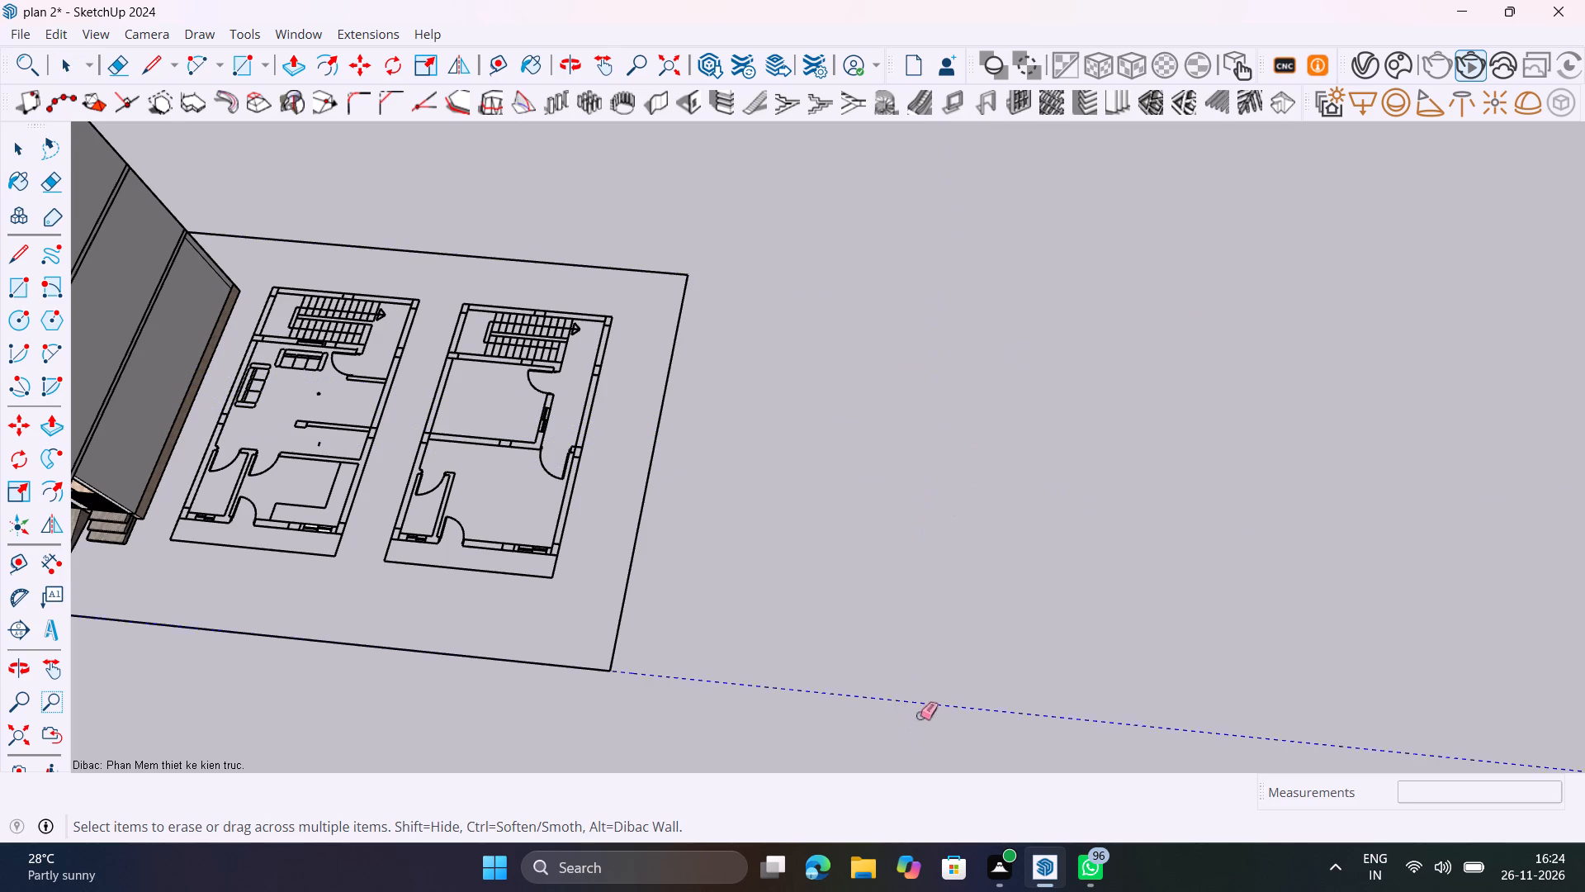
drag(920, 715, 924, 717)
scroll(1015, 522, down, 19)
key(space)
Examine the finished three-storey building's front elevation, side wall and rooftop from several angles.
middle_drag(1009, 553, 1069, 373)
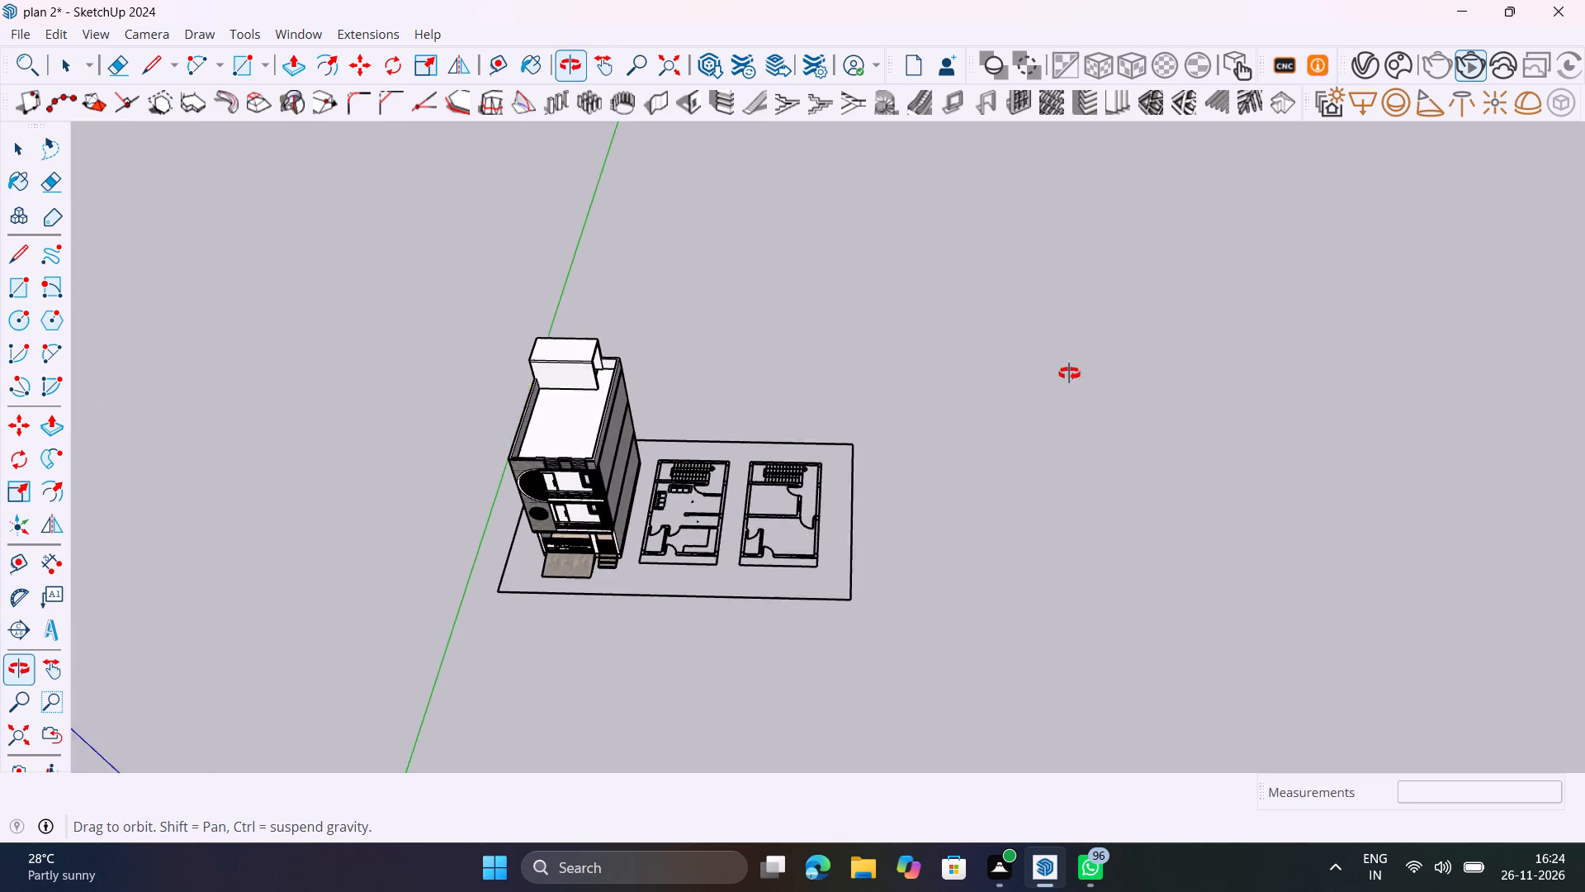
middle_drag(1069, 373, 1377, 161)
scroll(992, 236, up, 12)
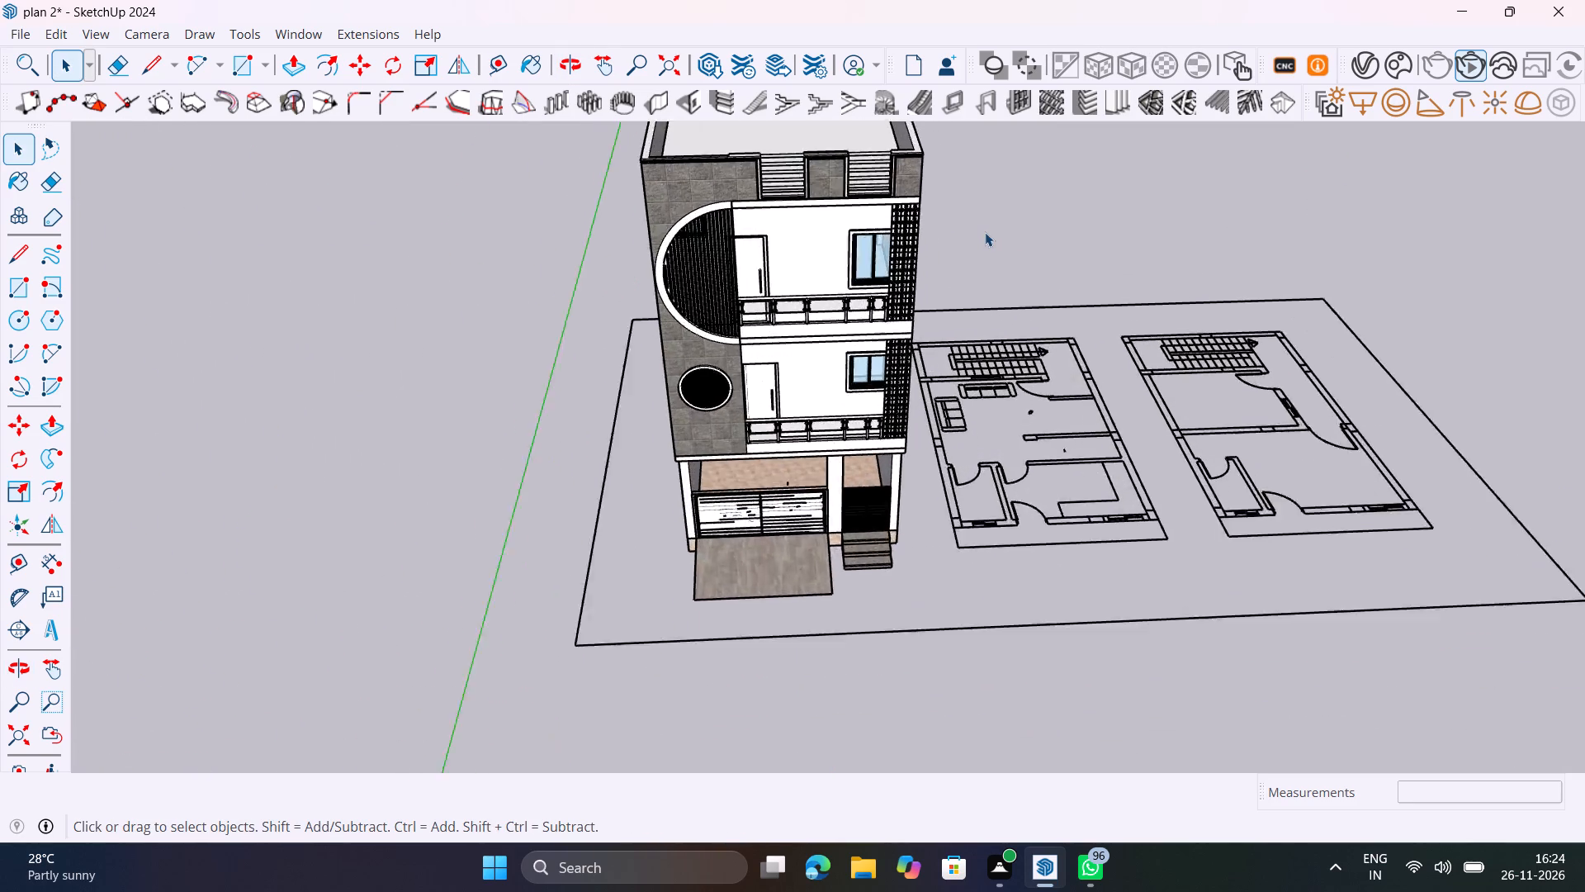
scroll(985, 232, up, 9)
shift+middle_drag(1029, 420, 557, 472)
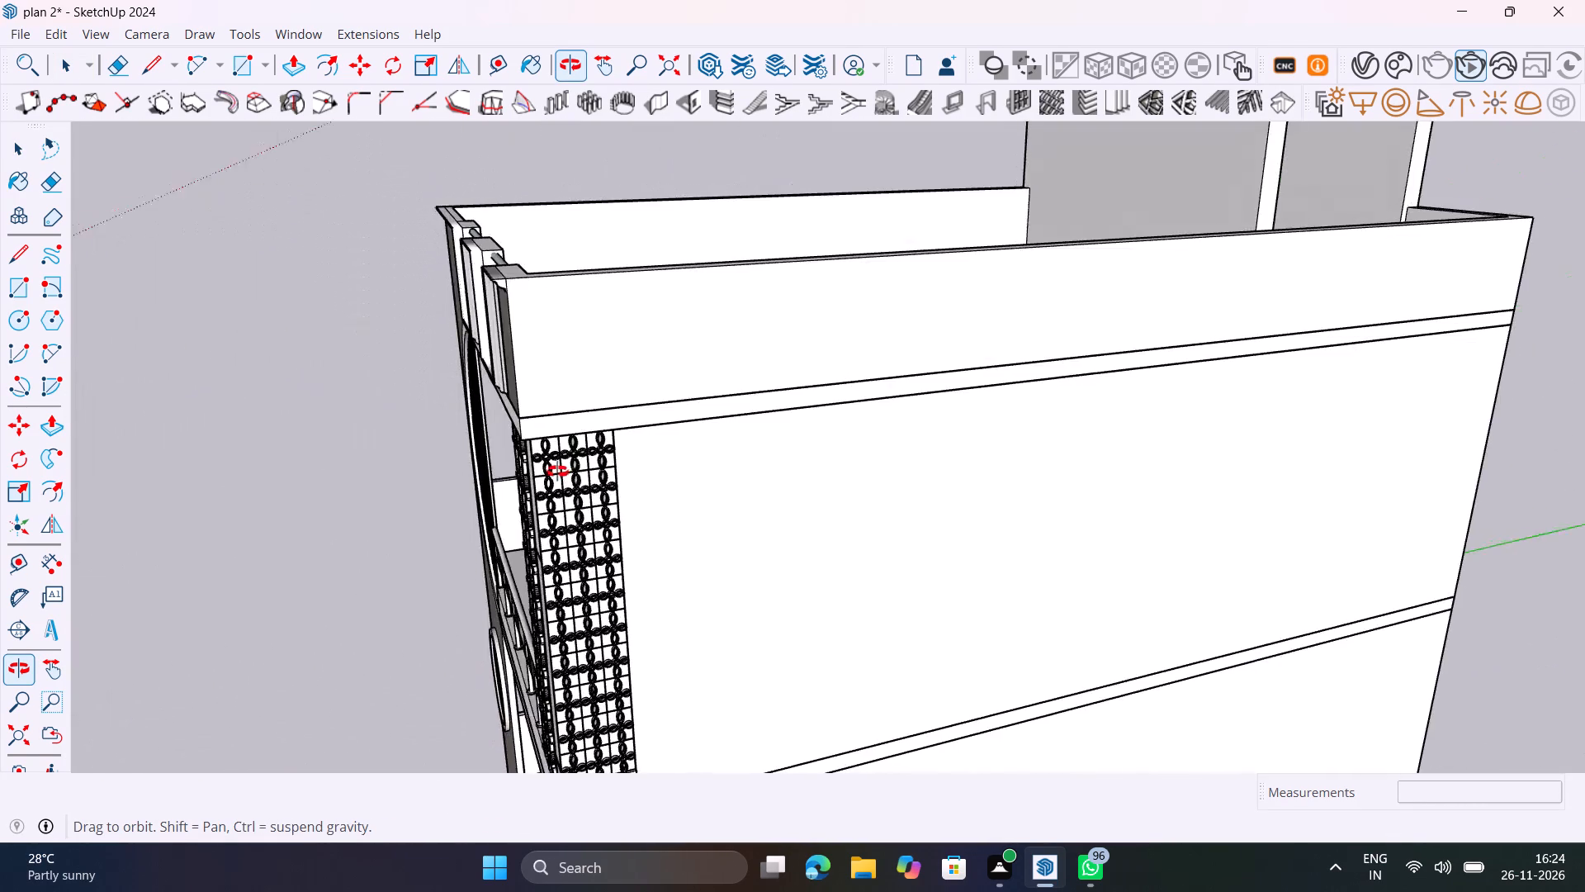
shift+middle_drag(557, 472, 1338, 393)
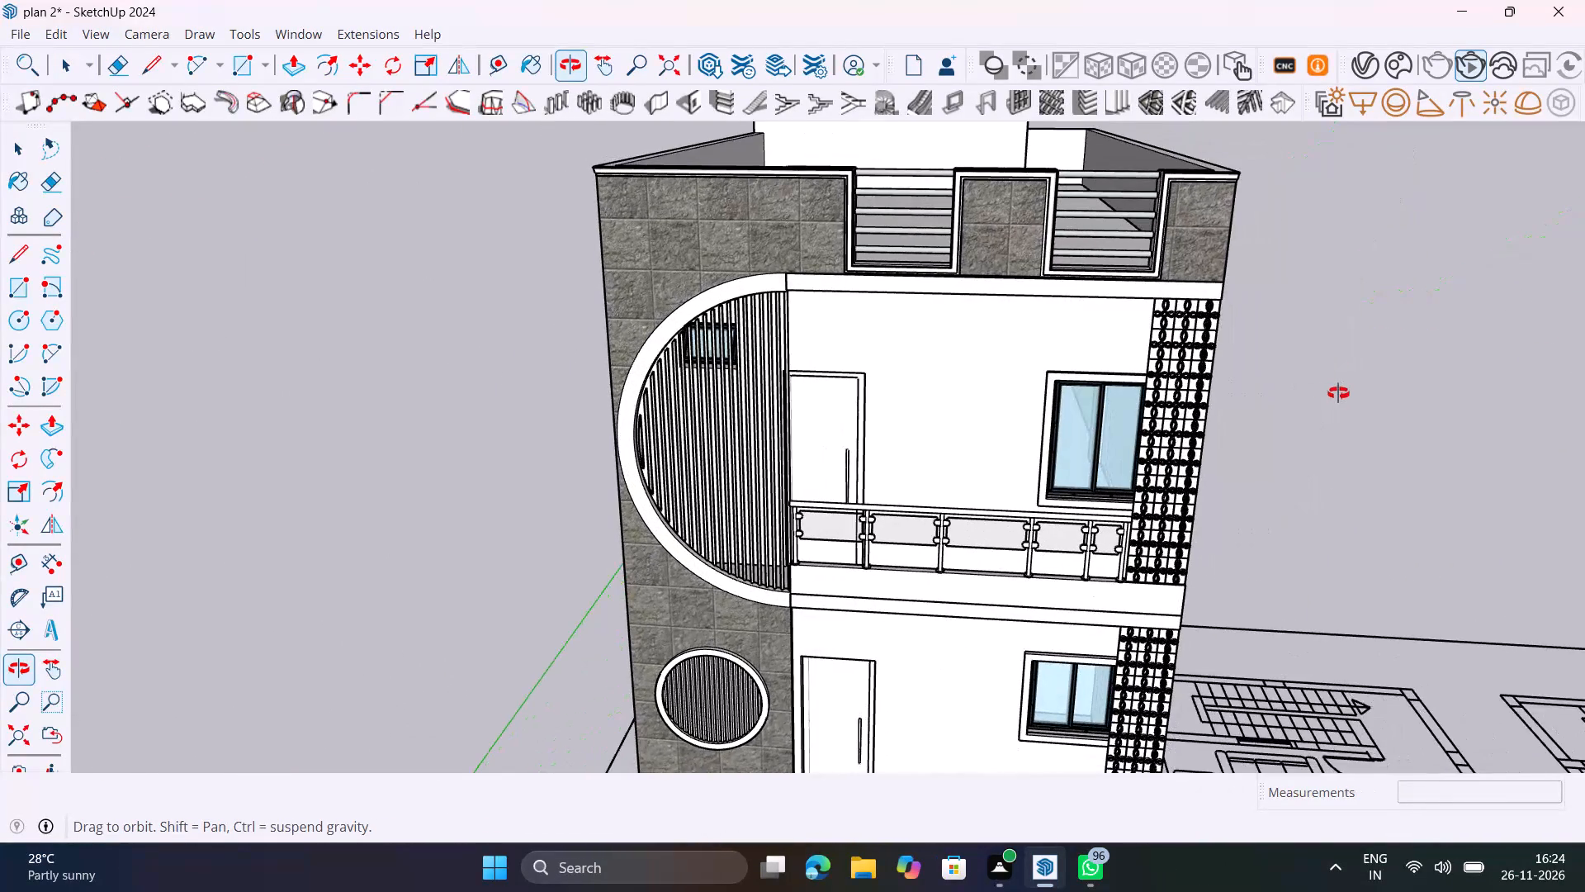
shift+middle_drag(1338, 393, 1039, 285)
scroll(1039, 285, down, 4)
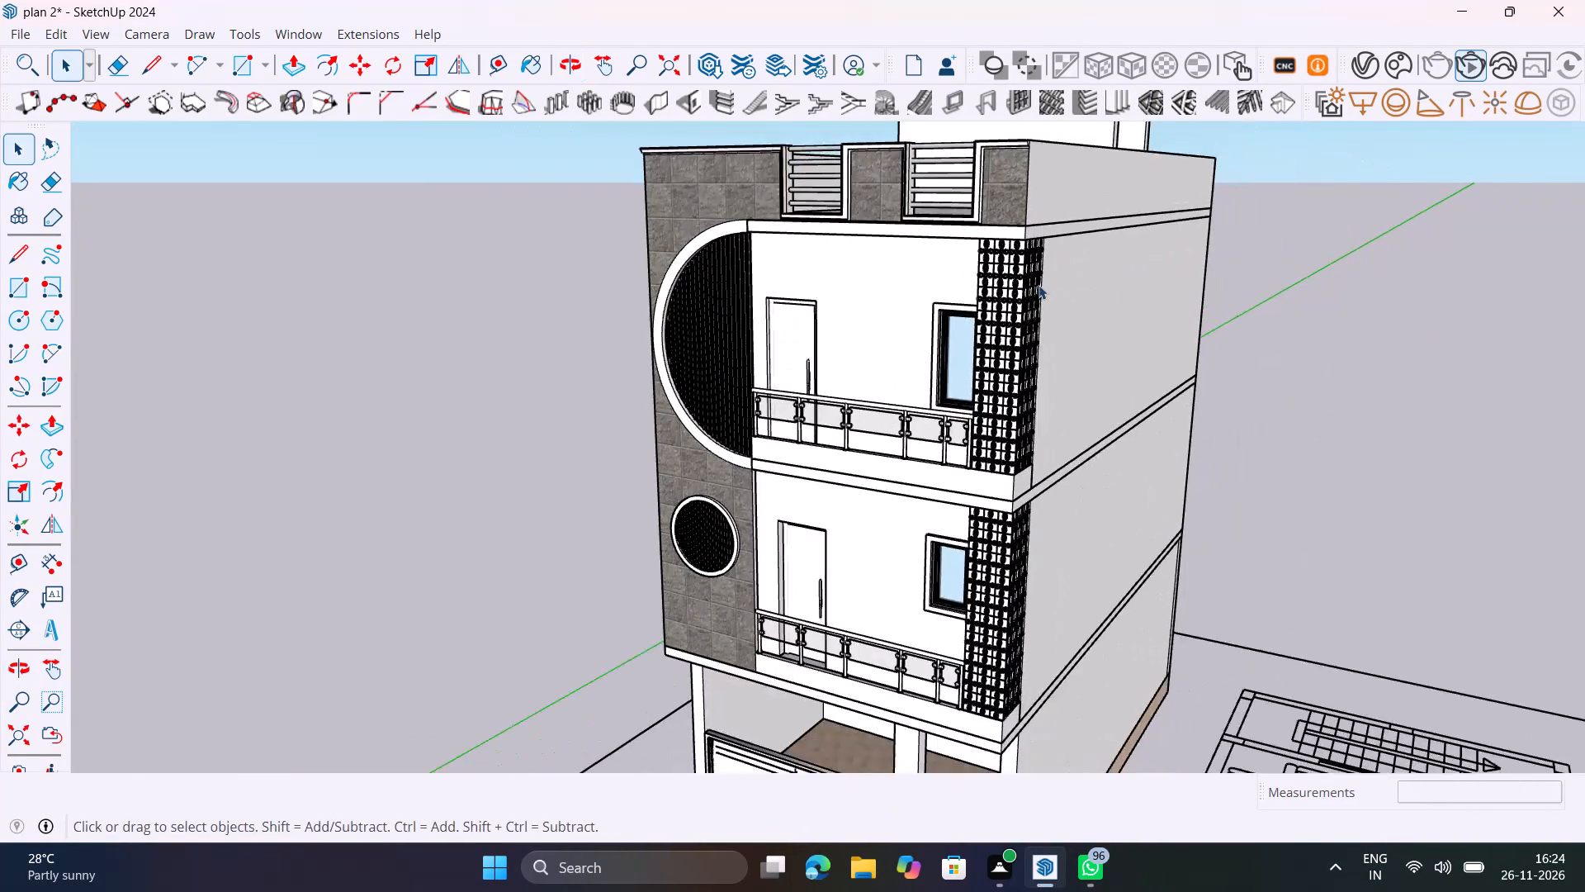
scroll(1039, 285, down, 6)
shift+middle_drag(1064, 396, 516, 463)
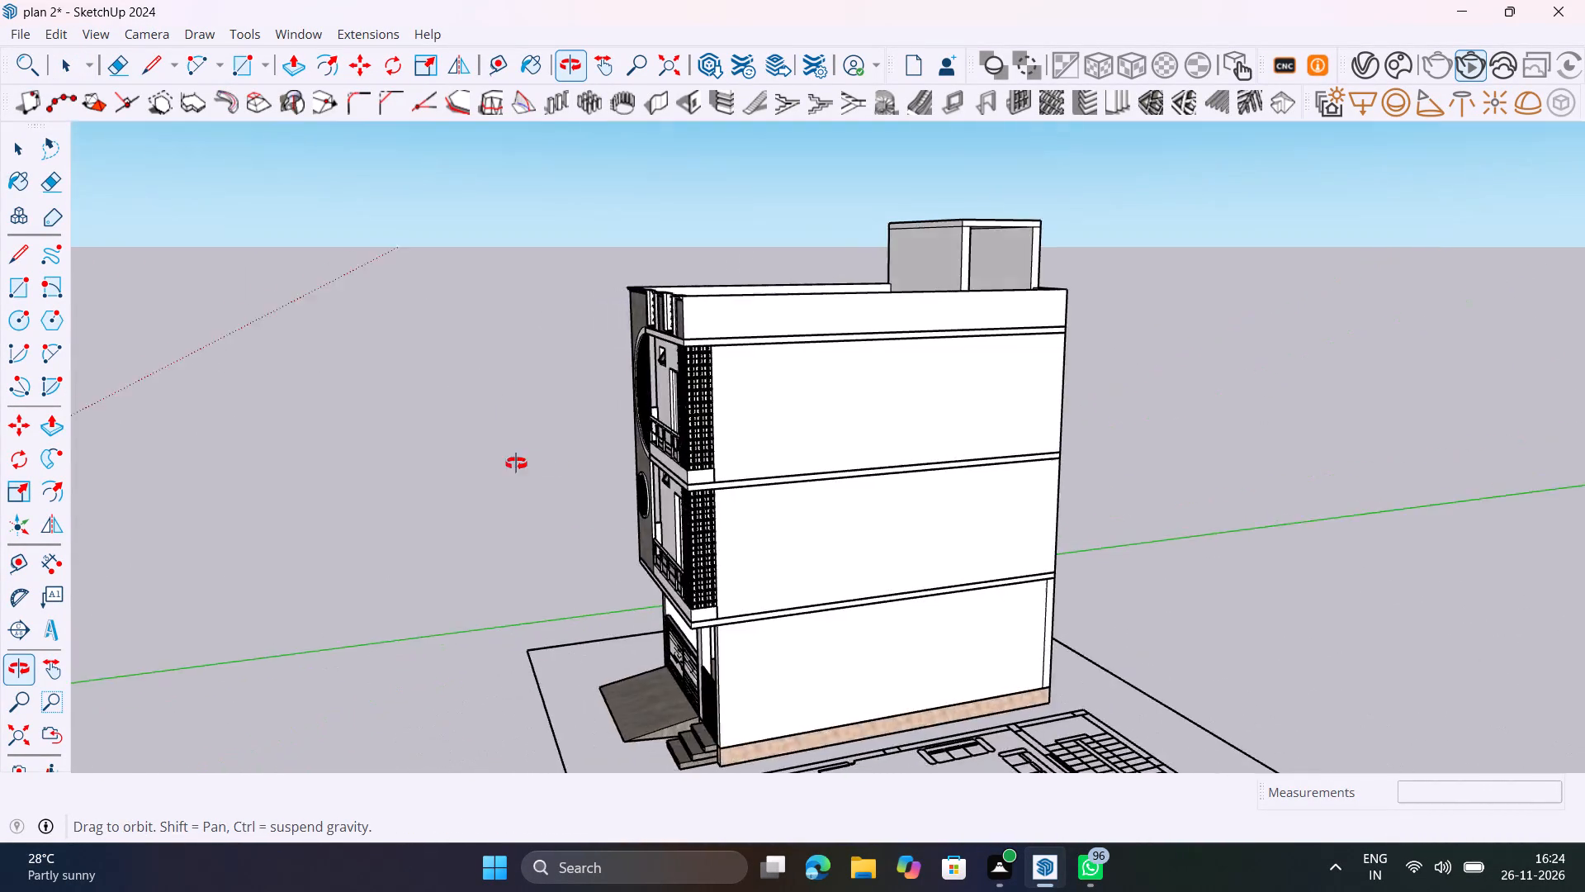
shift+middle_drag(516, 463, 1418, 461)
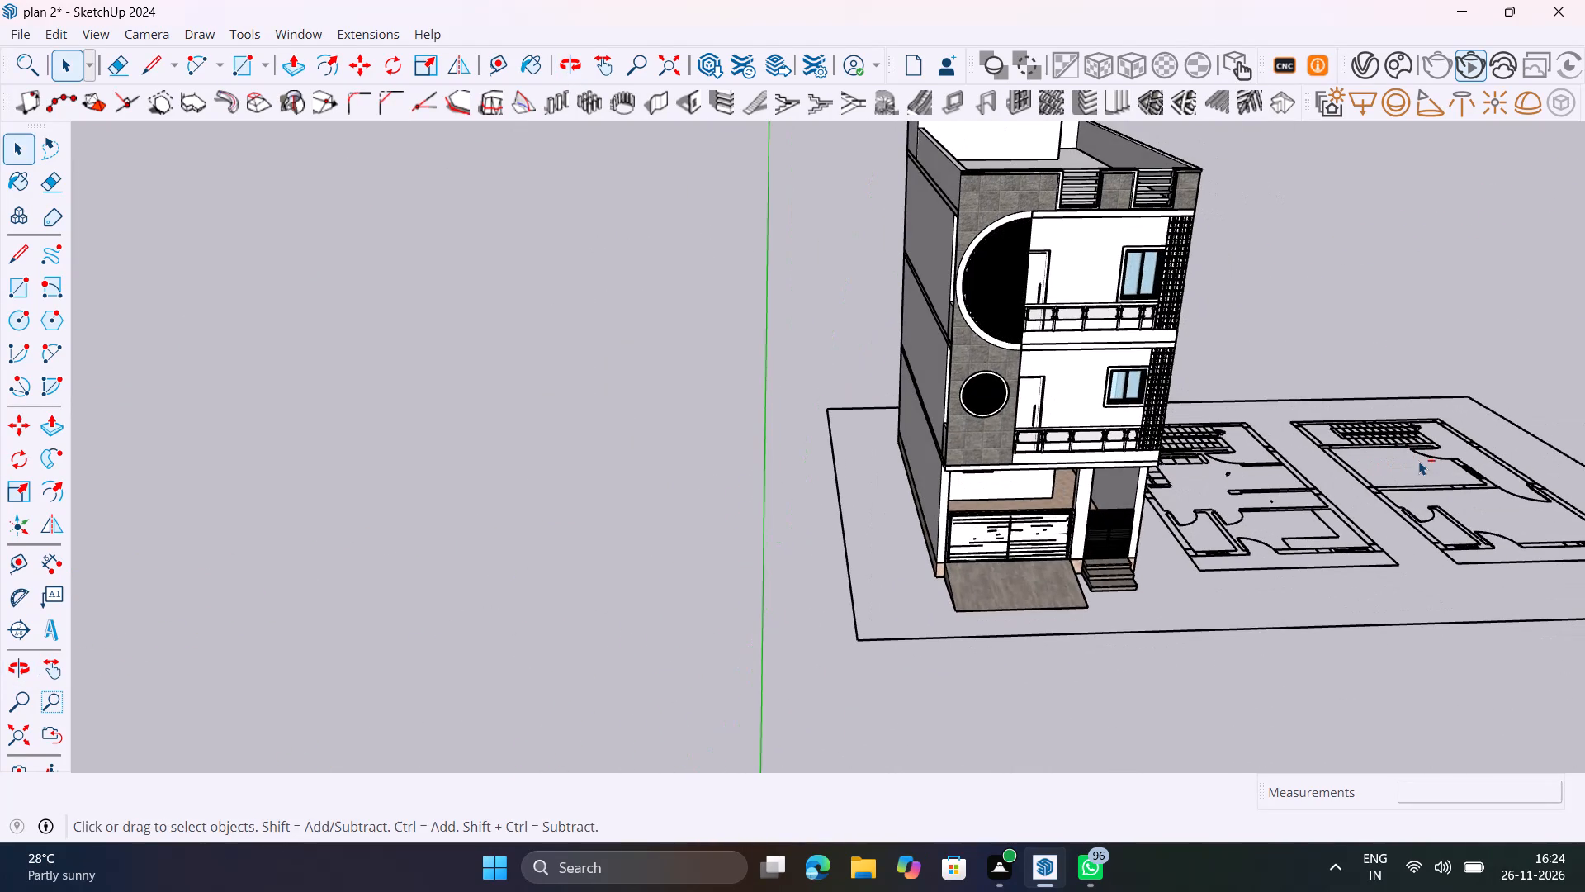
Save the plan 2 model.
key(ctrl+s)
Inspect the semicircular slatted screen and the adjoining glass balcony railing on the upper floor up close.
scroll(1147, 393, up, 8)
scroll(1112, 245, up, 5)
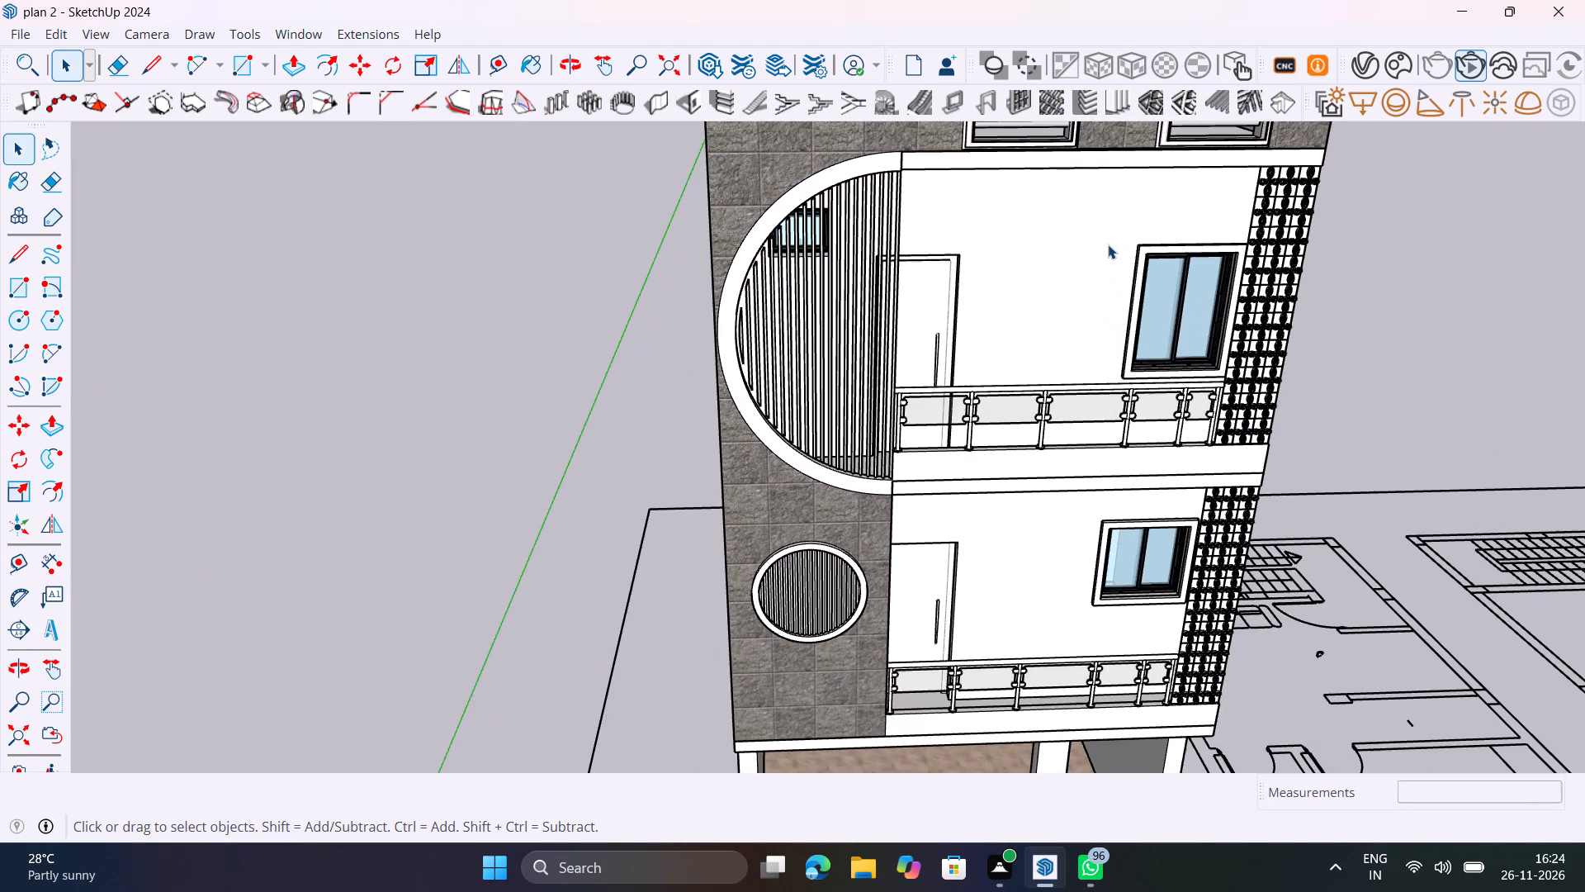
middle_drag(1109, 244, 1120, 202)
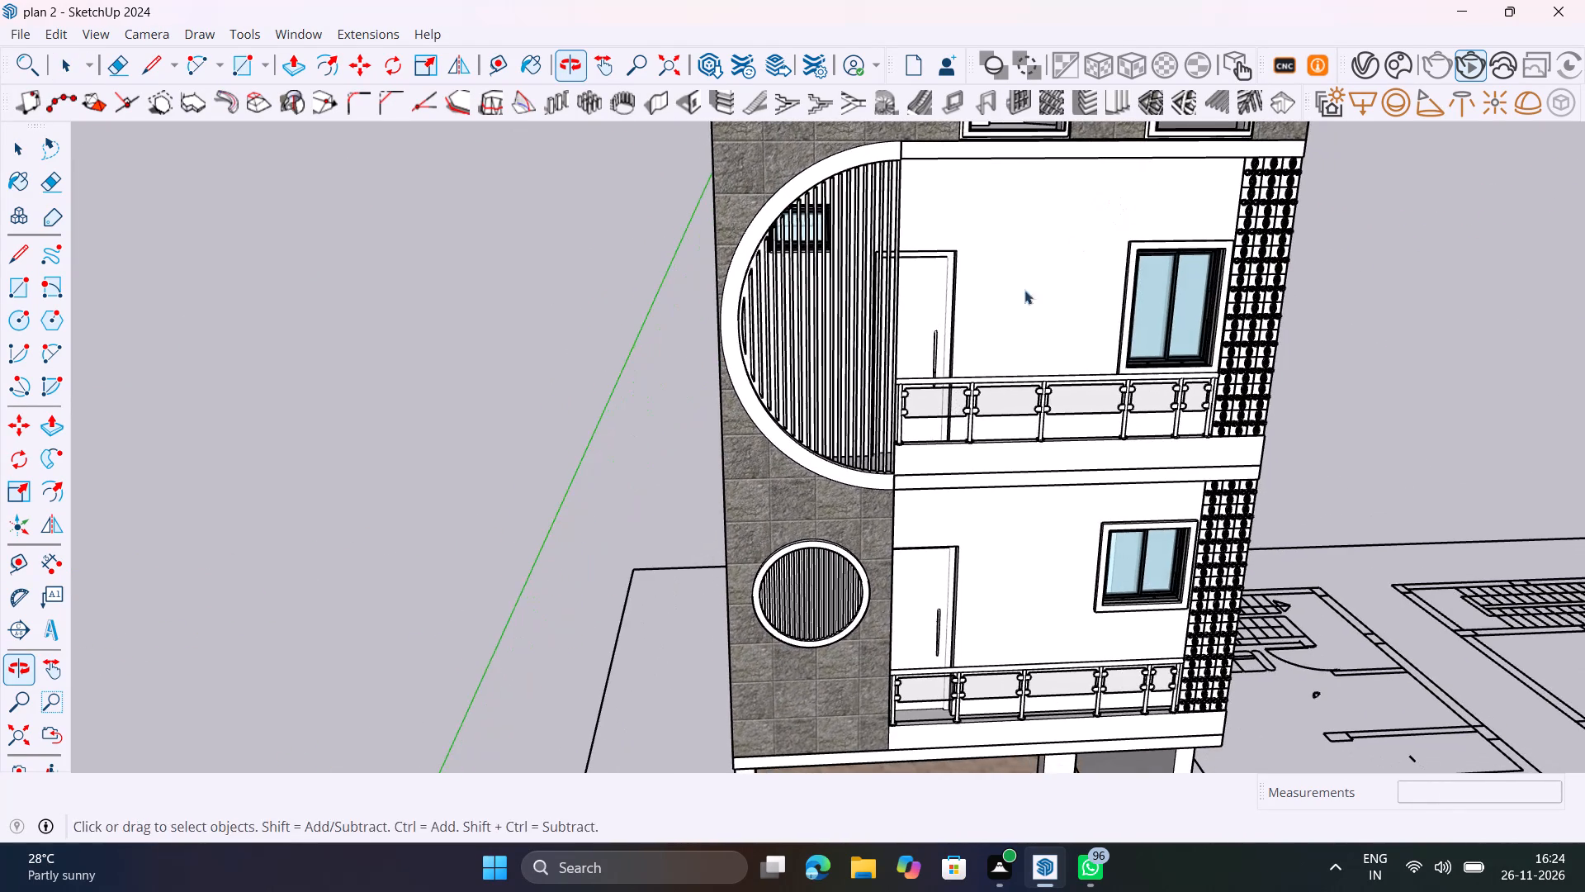
scroll(860, 364, up, 15)
middle_drag(945, 443, 538, 346)
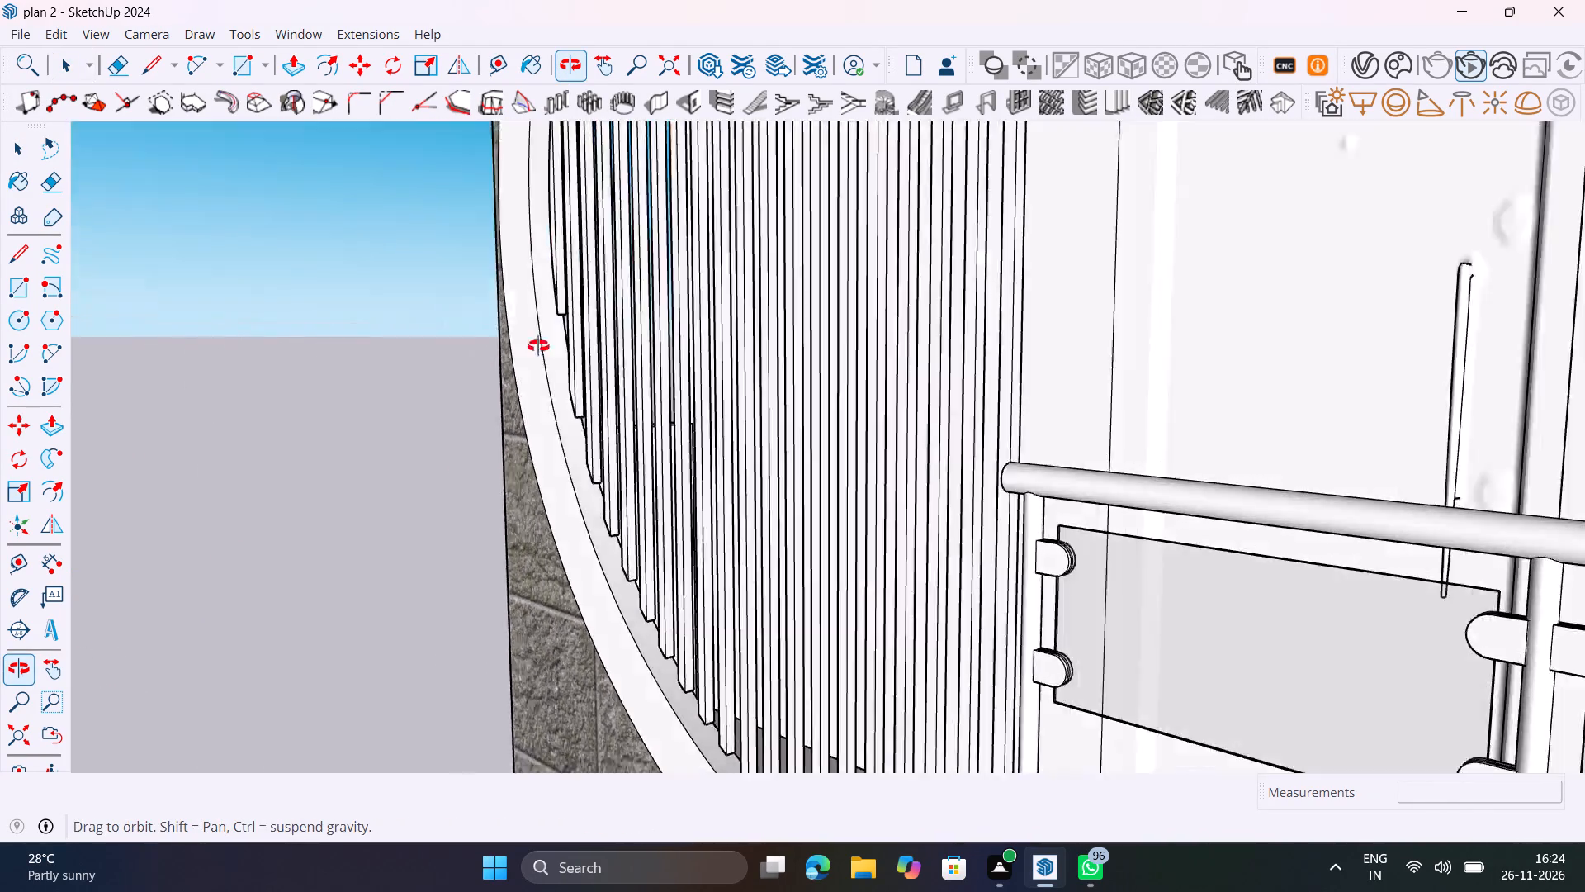
middle_drag(538, 346, 337, 444)
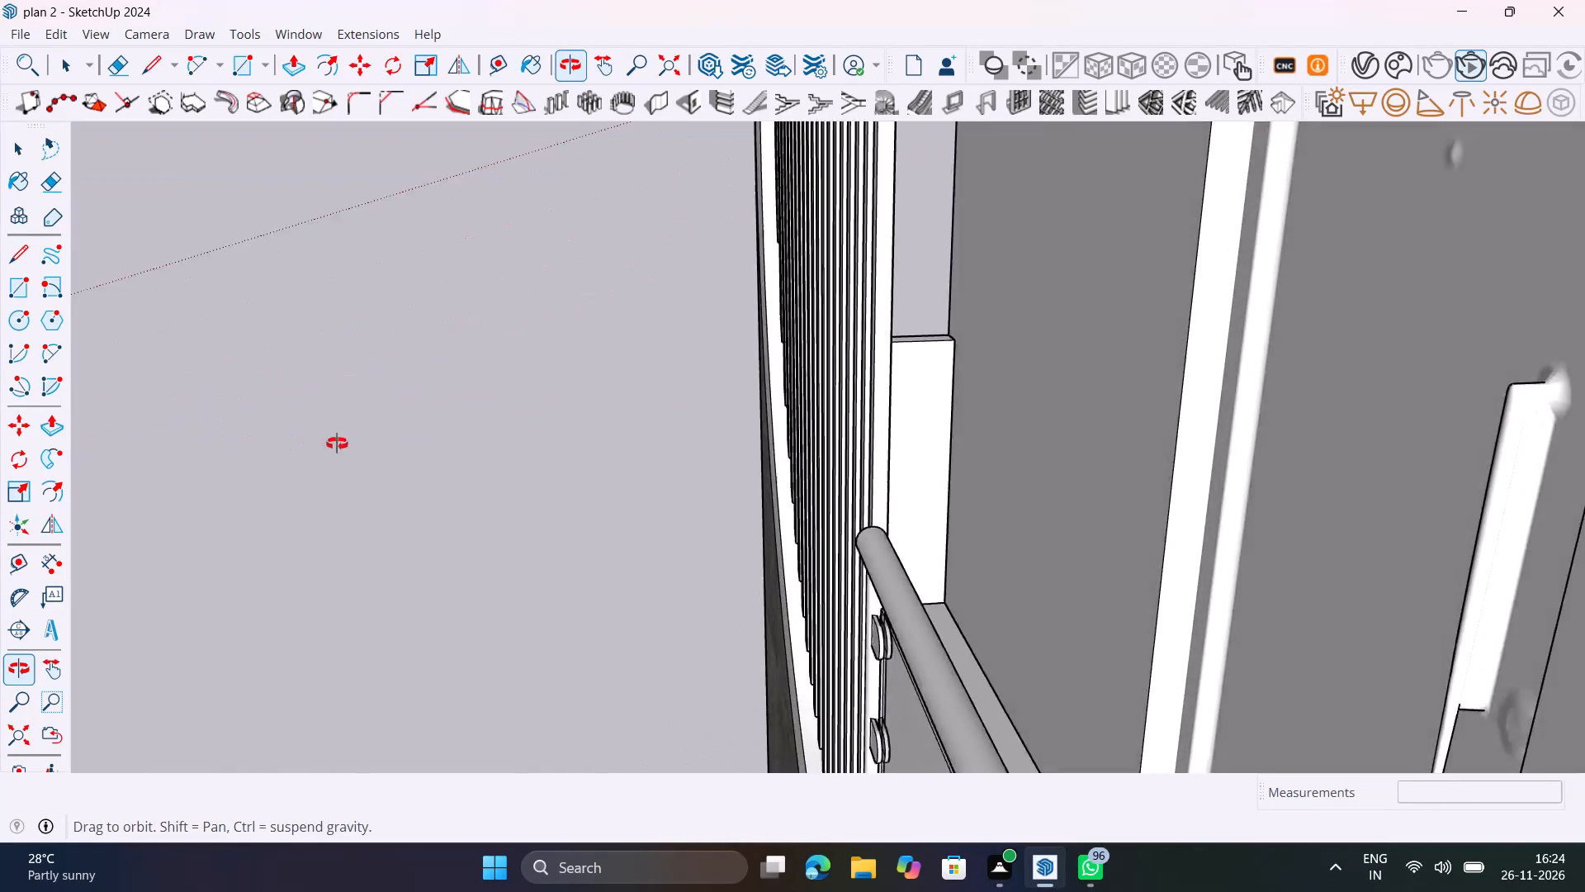
middle_drag(337, 444, 848, 508)
scroll(848, 509, up, 1)
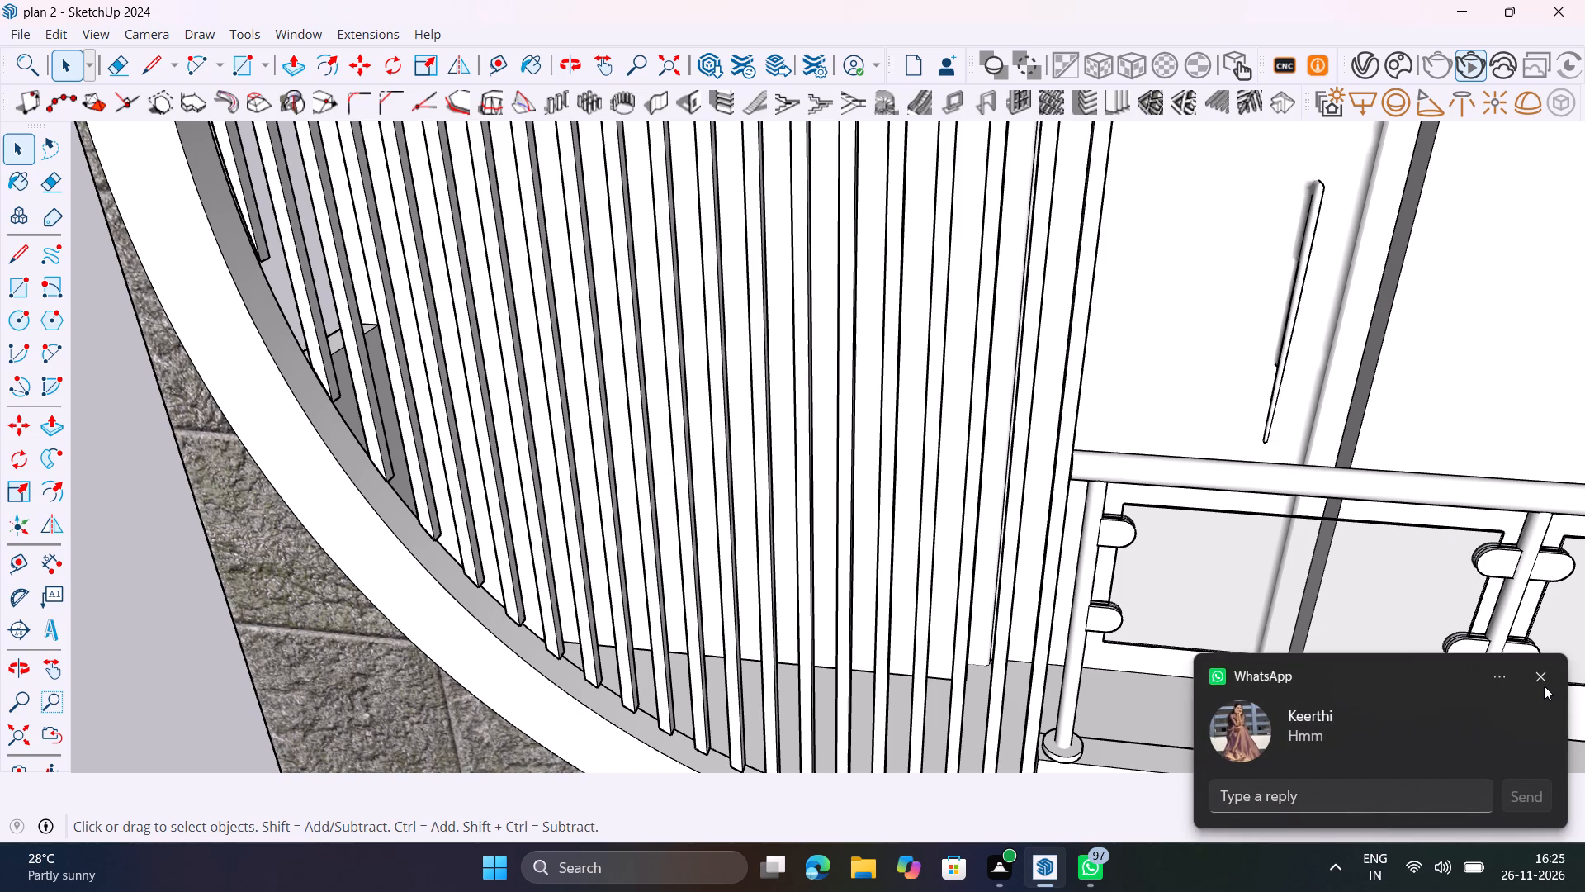
click(1540, 676)
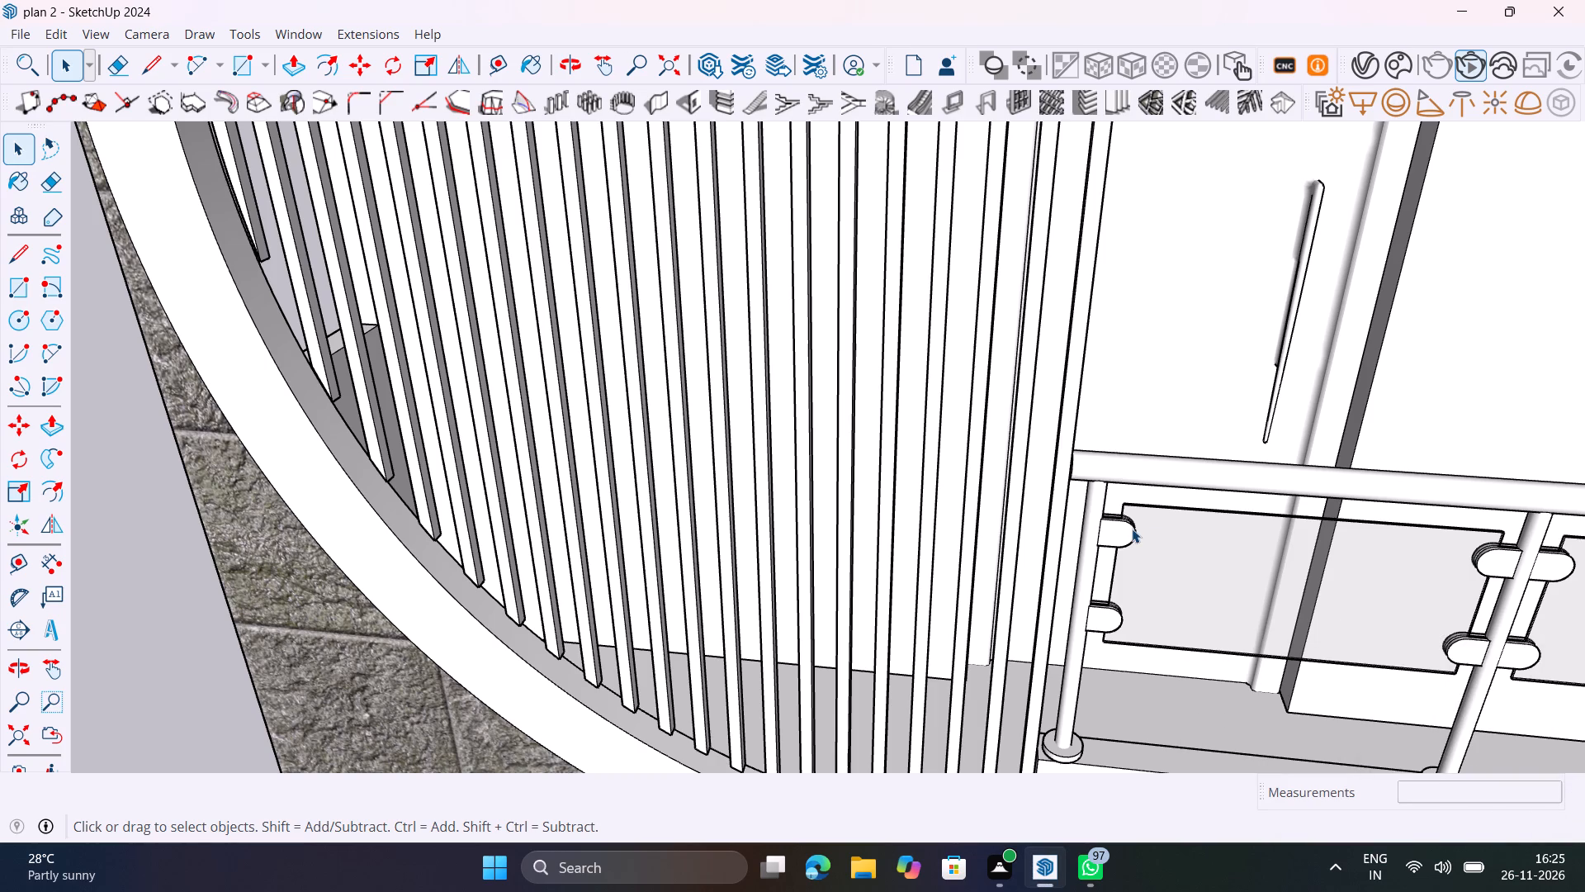
scroll(1018, 381, down, 5)
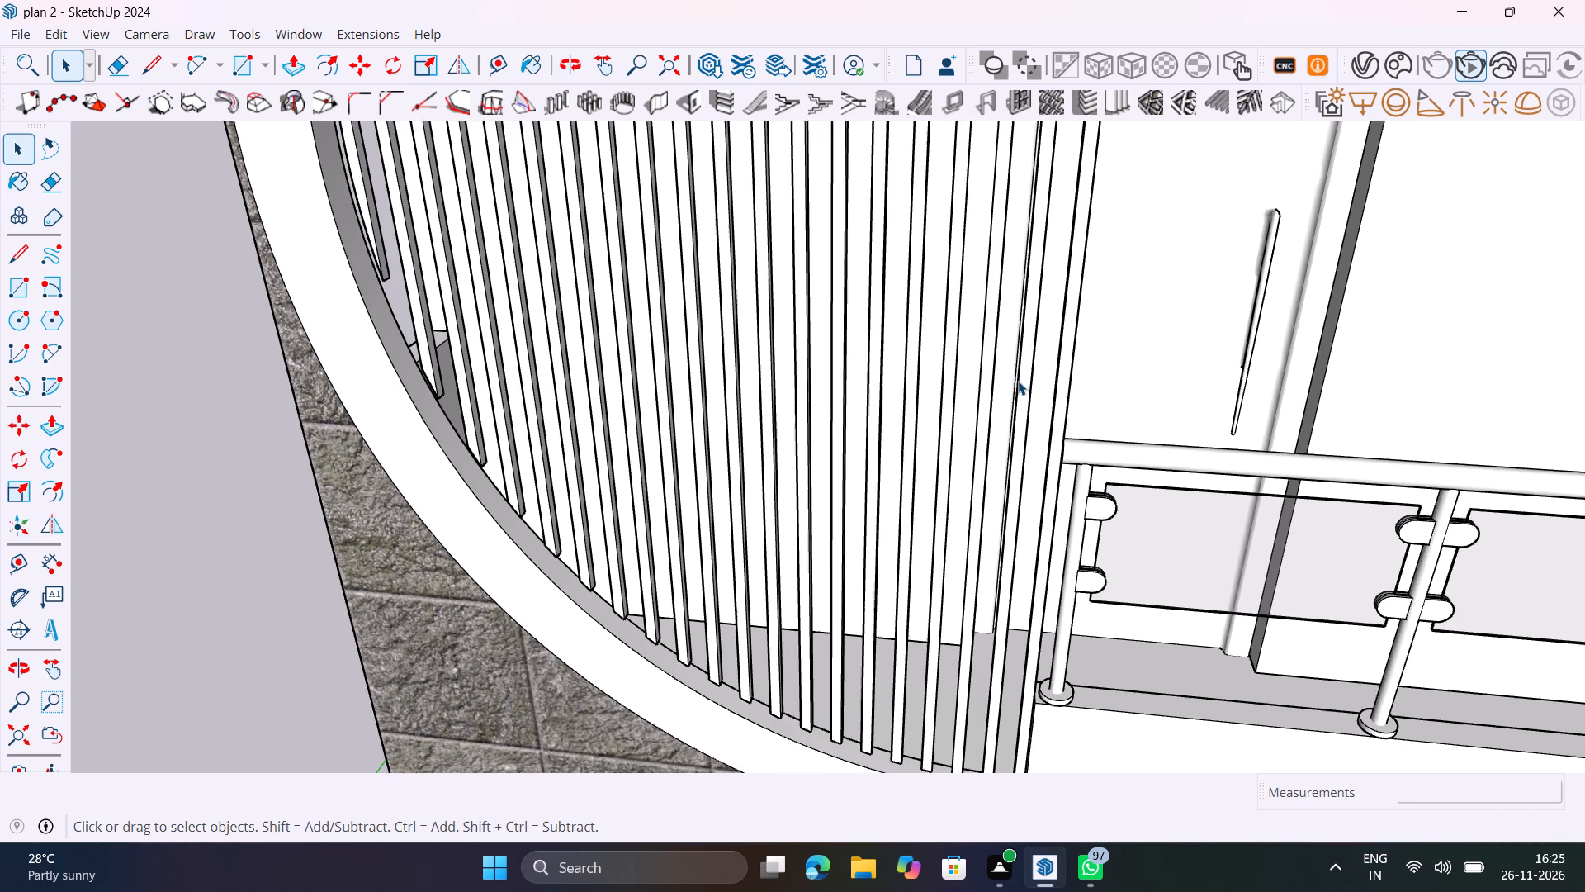
middle_drag(1037, 468, 815, 376)
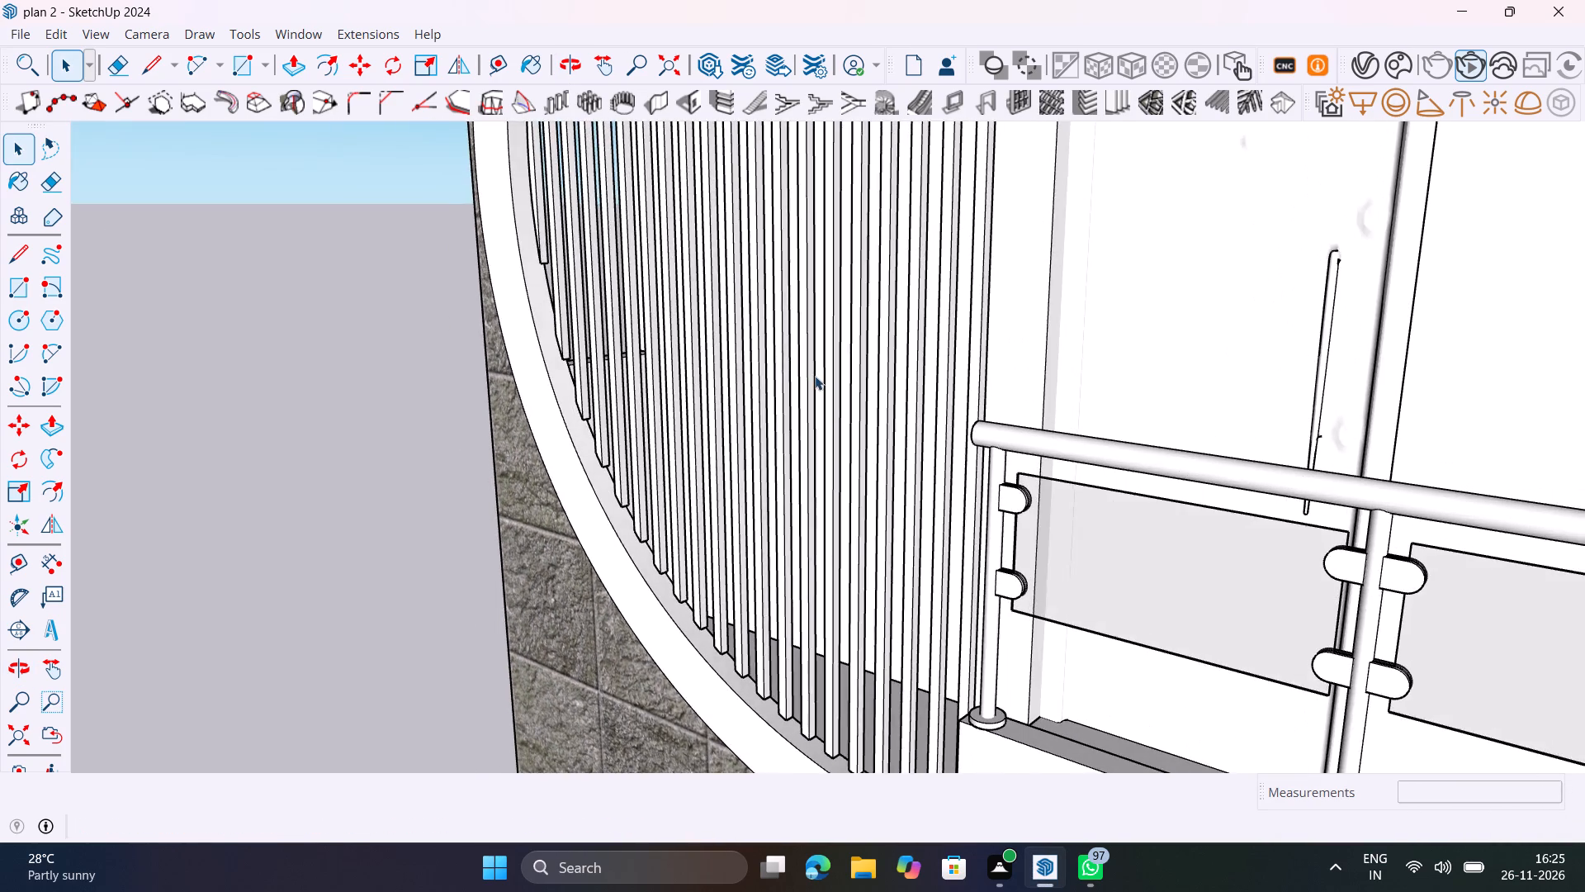
Review the whole three-storey building's front facade and side wall alongside the floor plans.
scroll(815, 376, down, 17)
scroll(815, 374, down, 8)
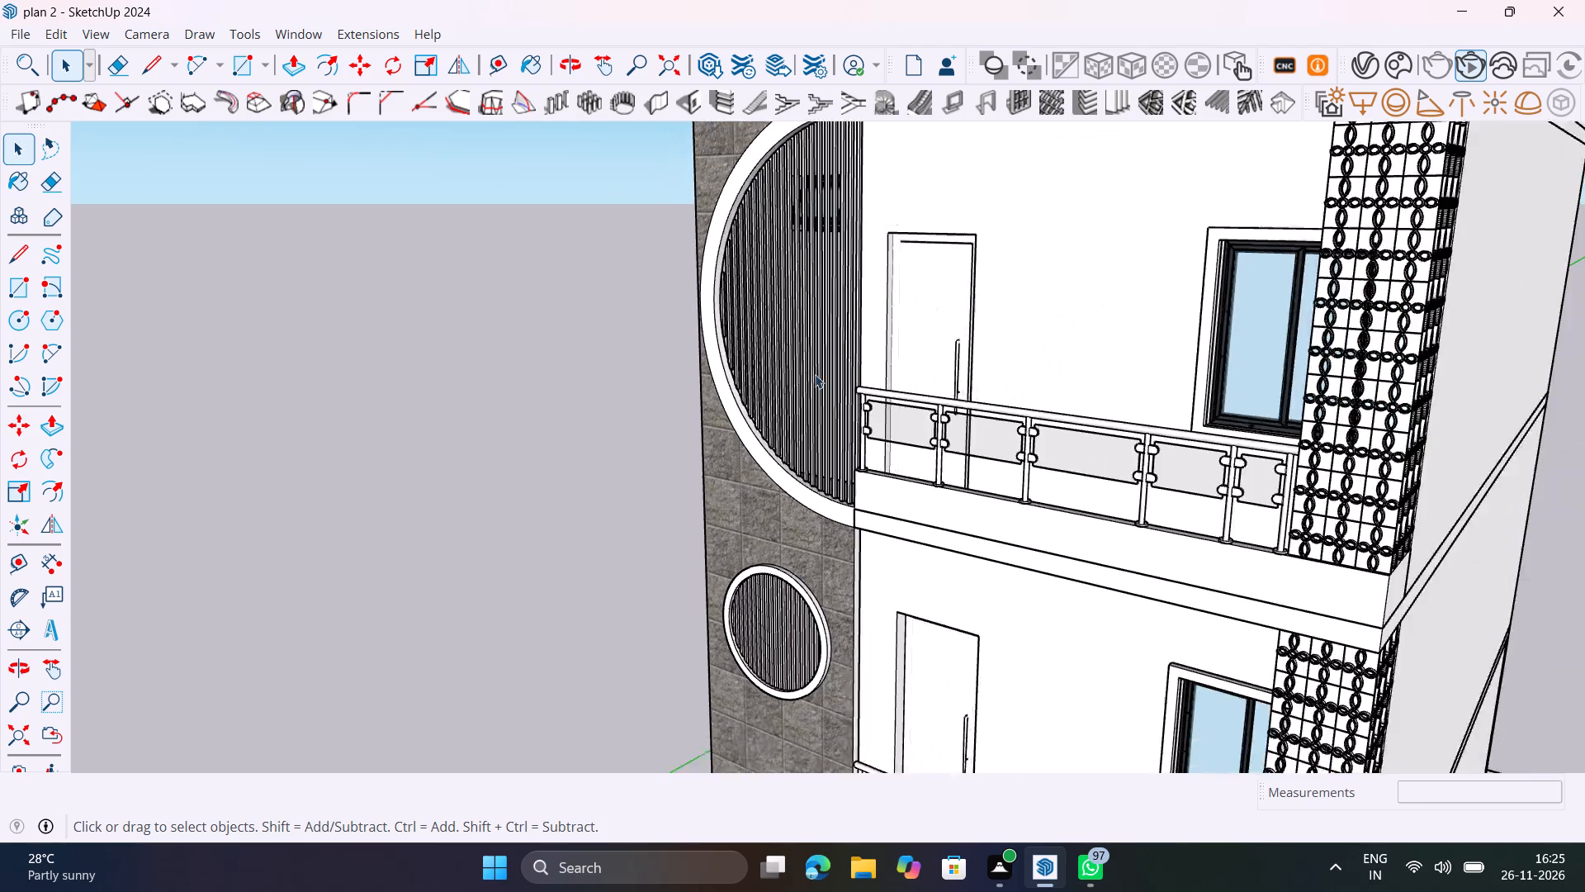
scroll(815, 374, down, 12)
shift+middle_drag(935, 432, 719, 436)
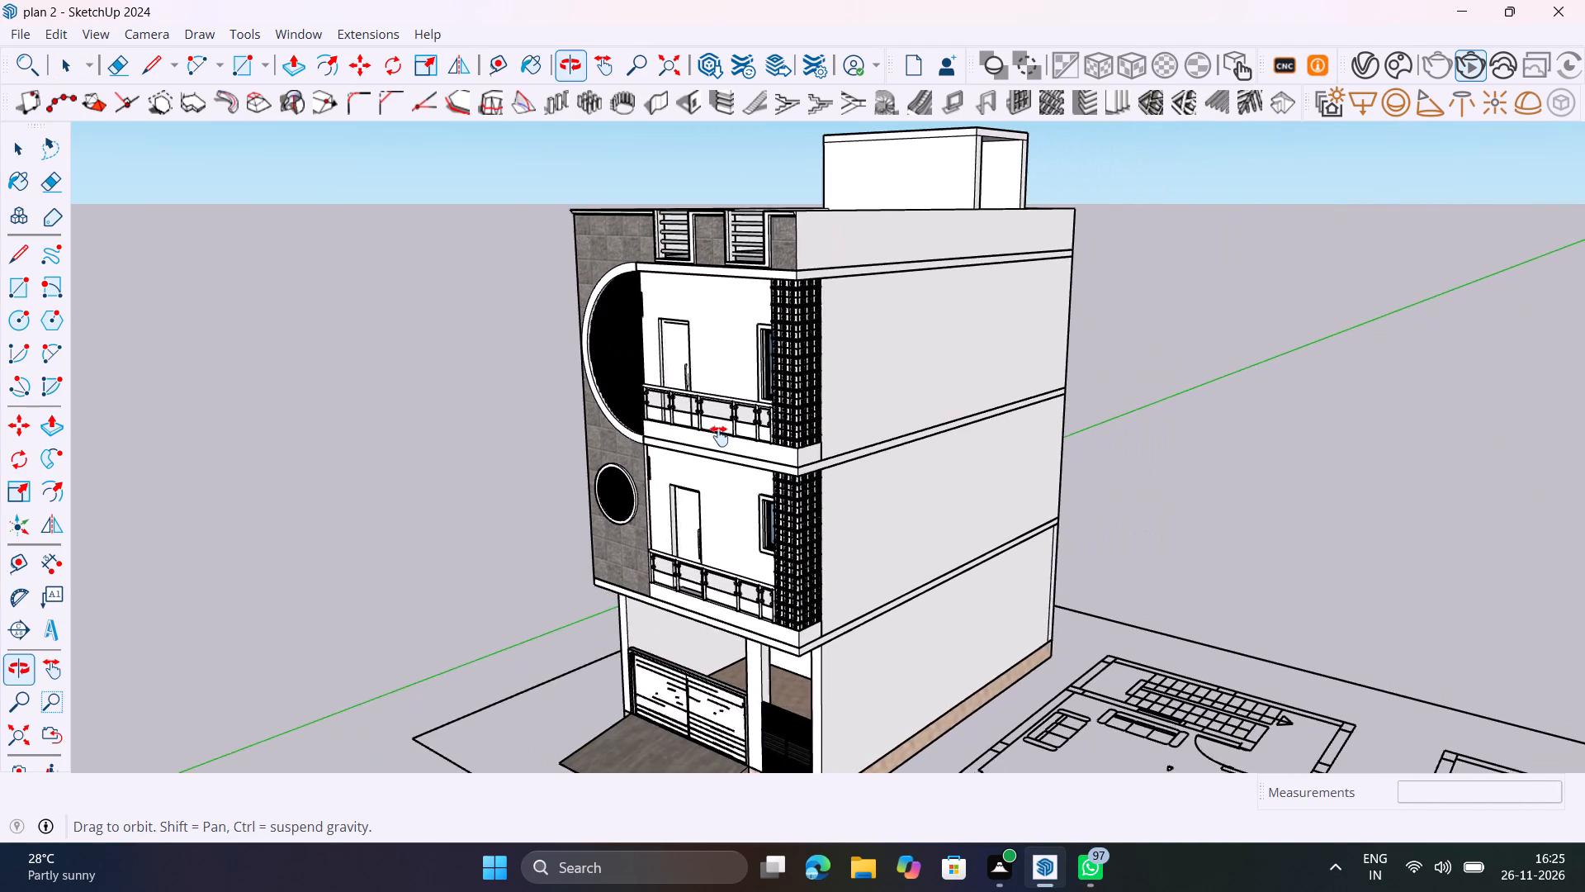
shift+middle_drag(719, 436, 986, 400)
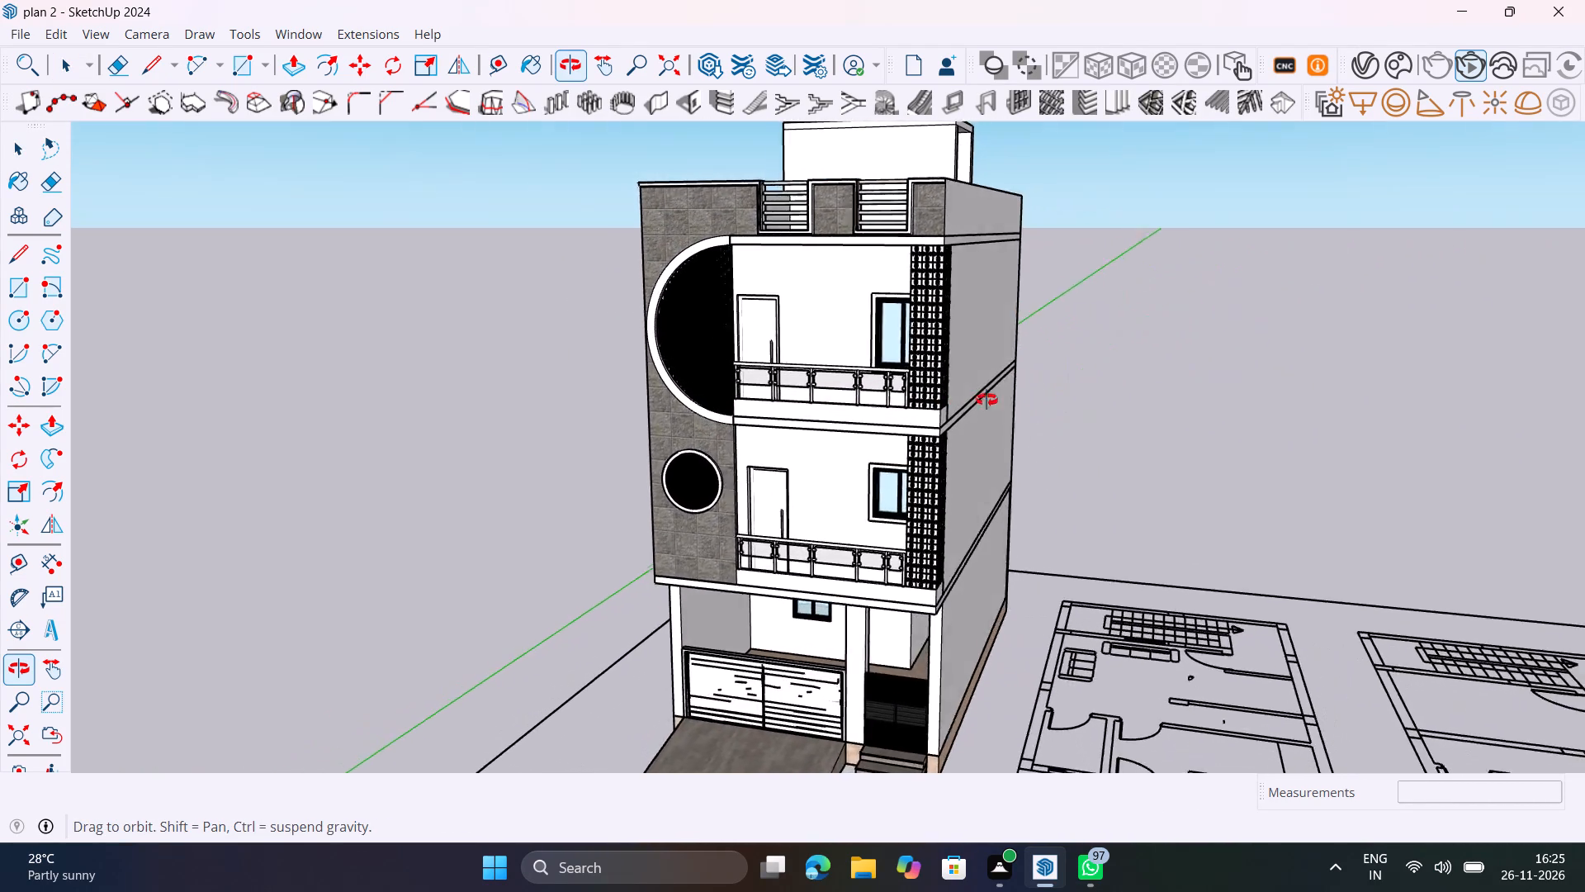
shift+middle_drag(986, 400, 1037, 364)
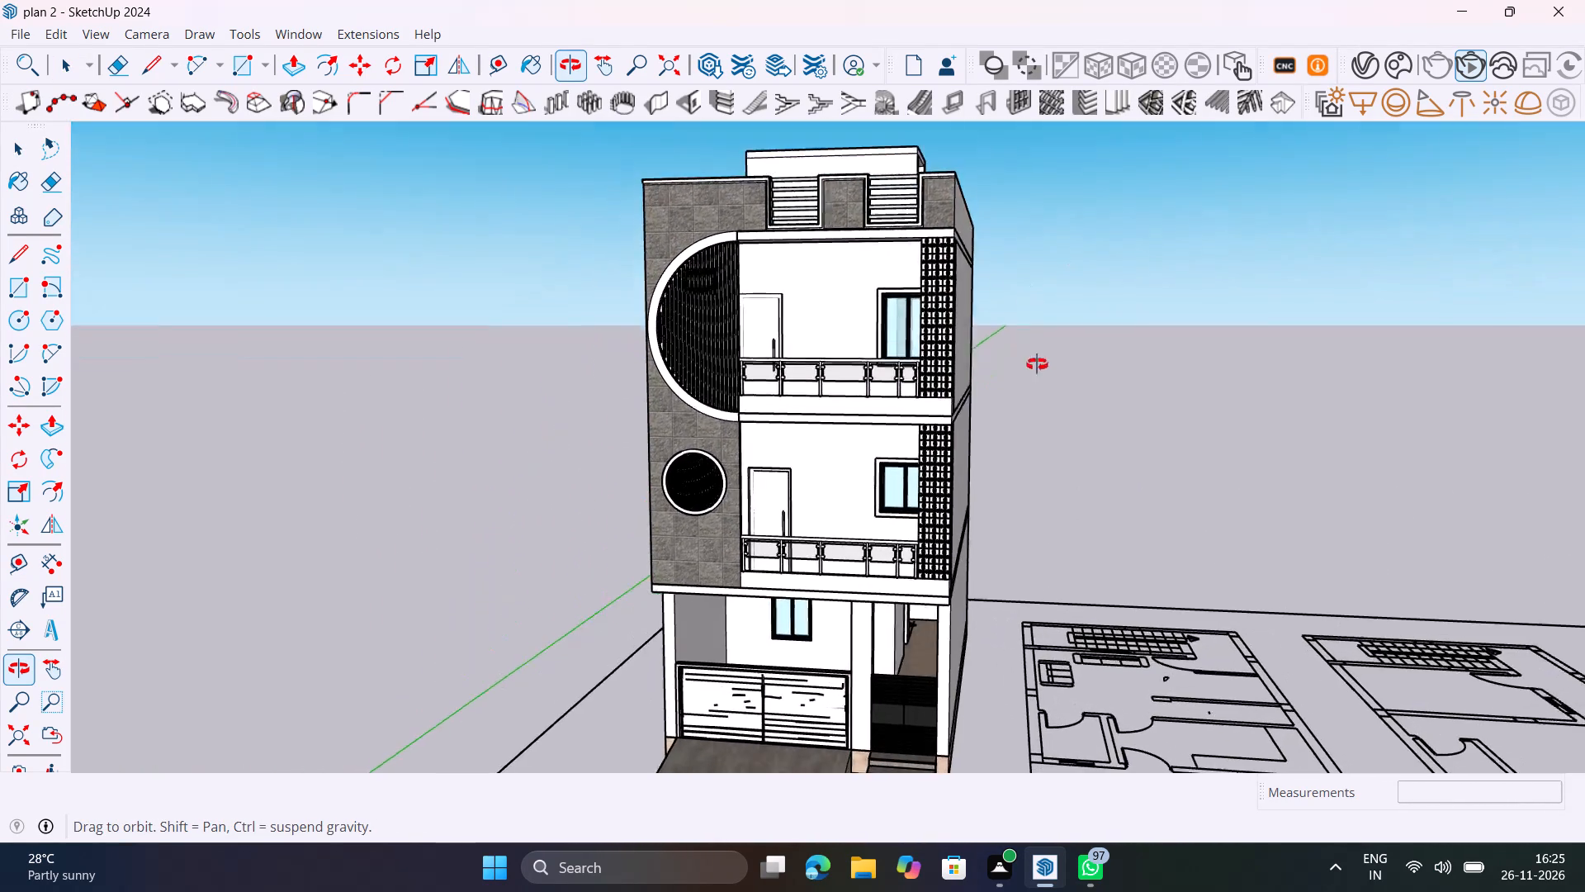
shift+middle_drag(1037, 364, 991, 439)
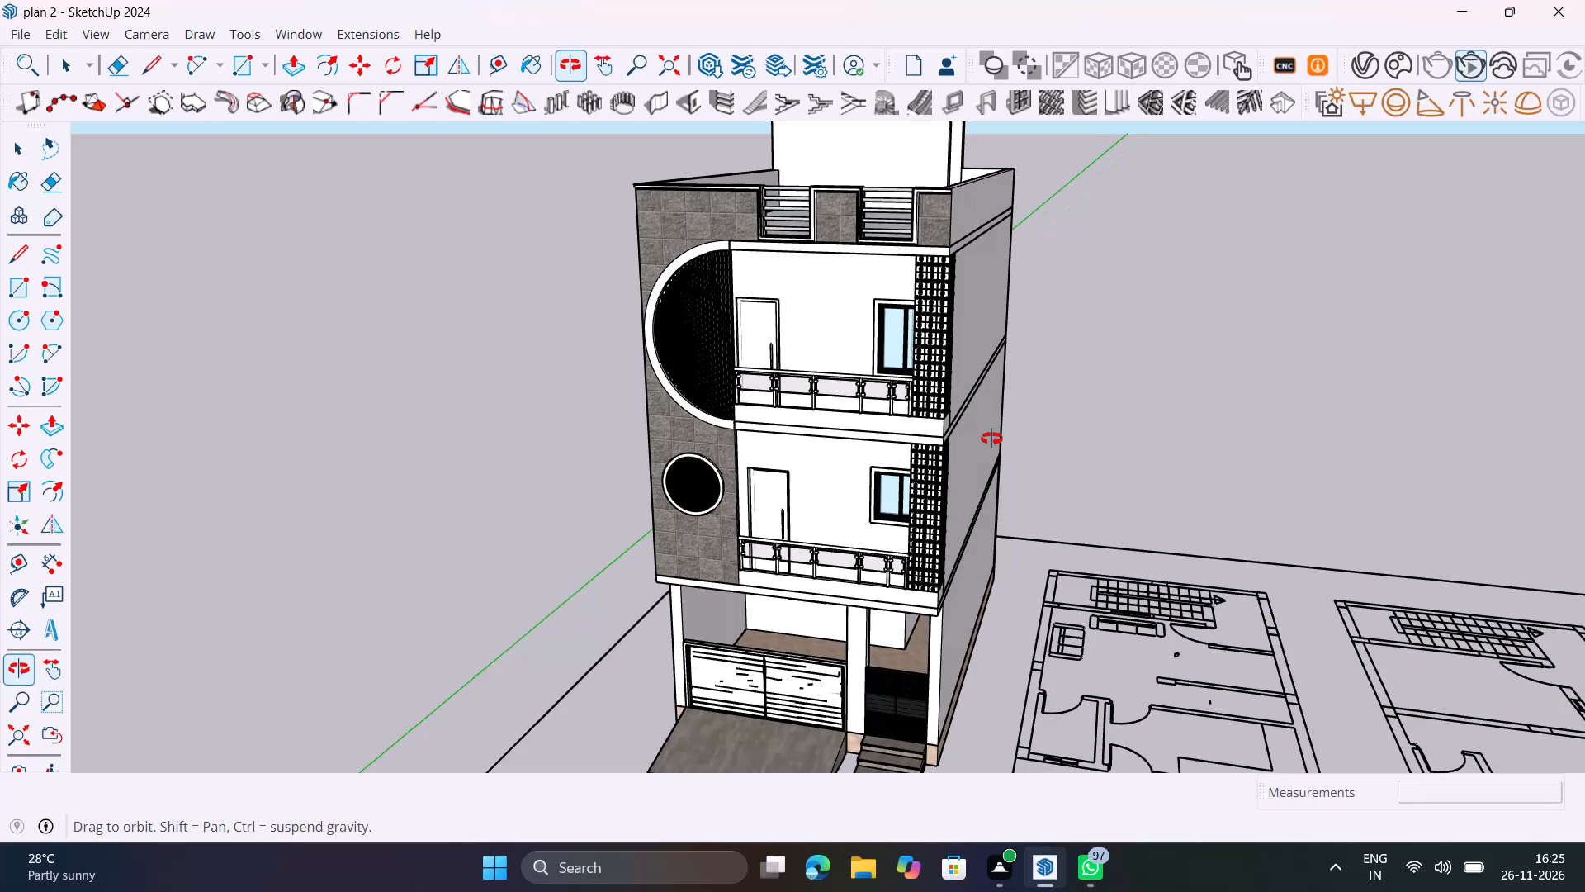
shift+middle_drag(991, 439, 731, 468)
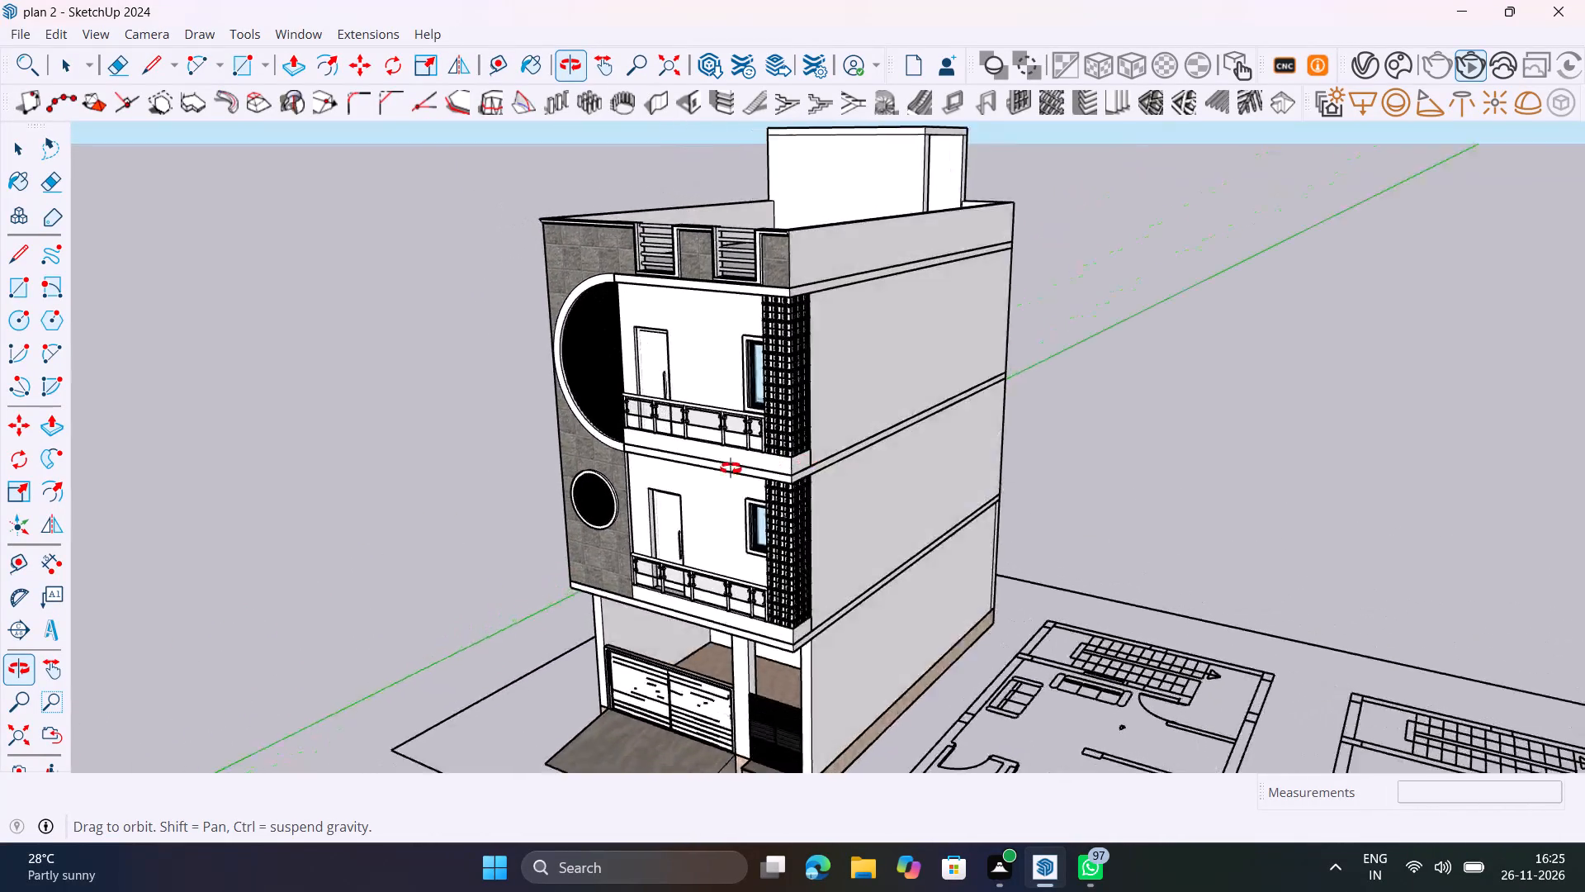
shift+middle_drag(731, 468, 831, 469)
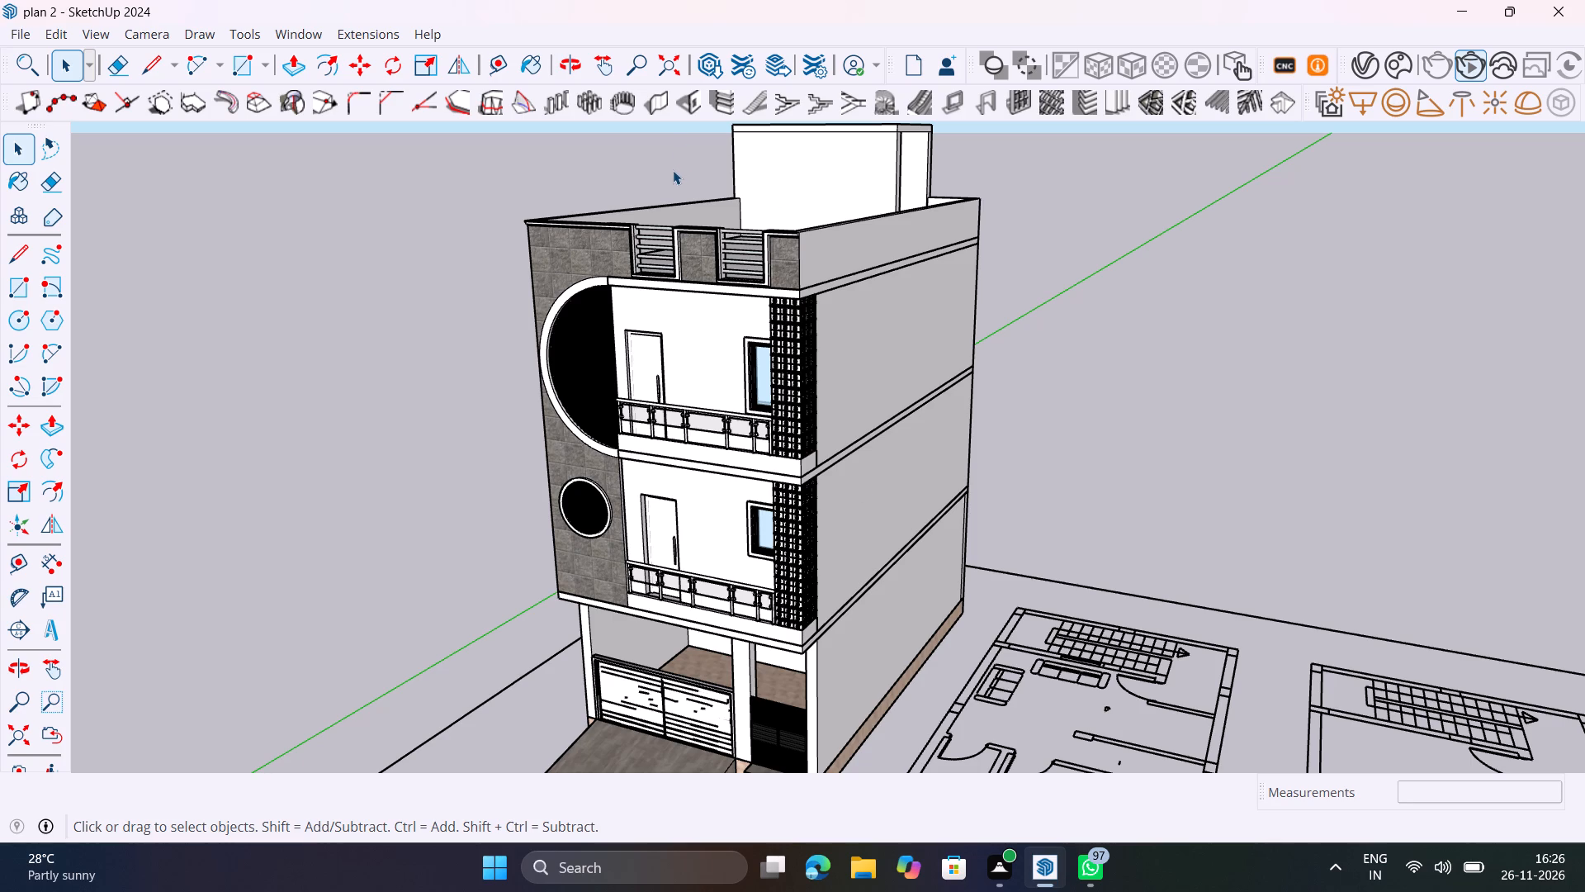
scroll(664, 184, down, 1)
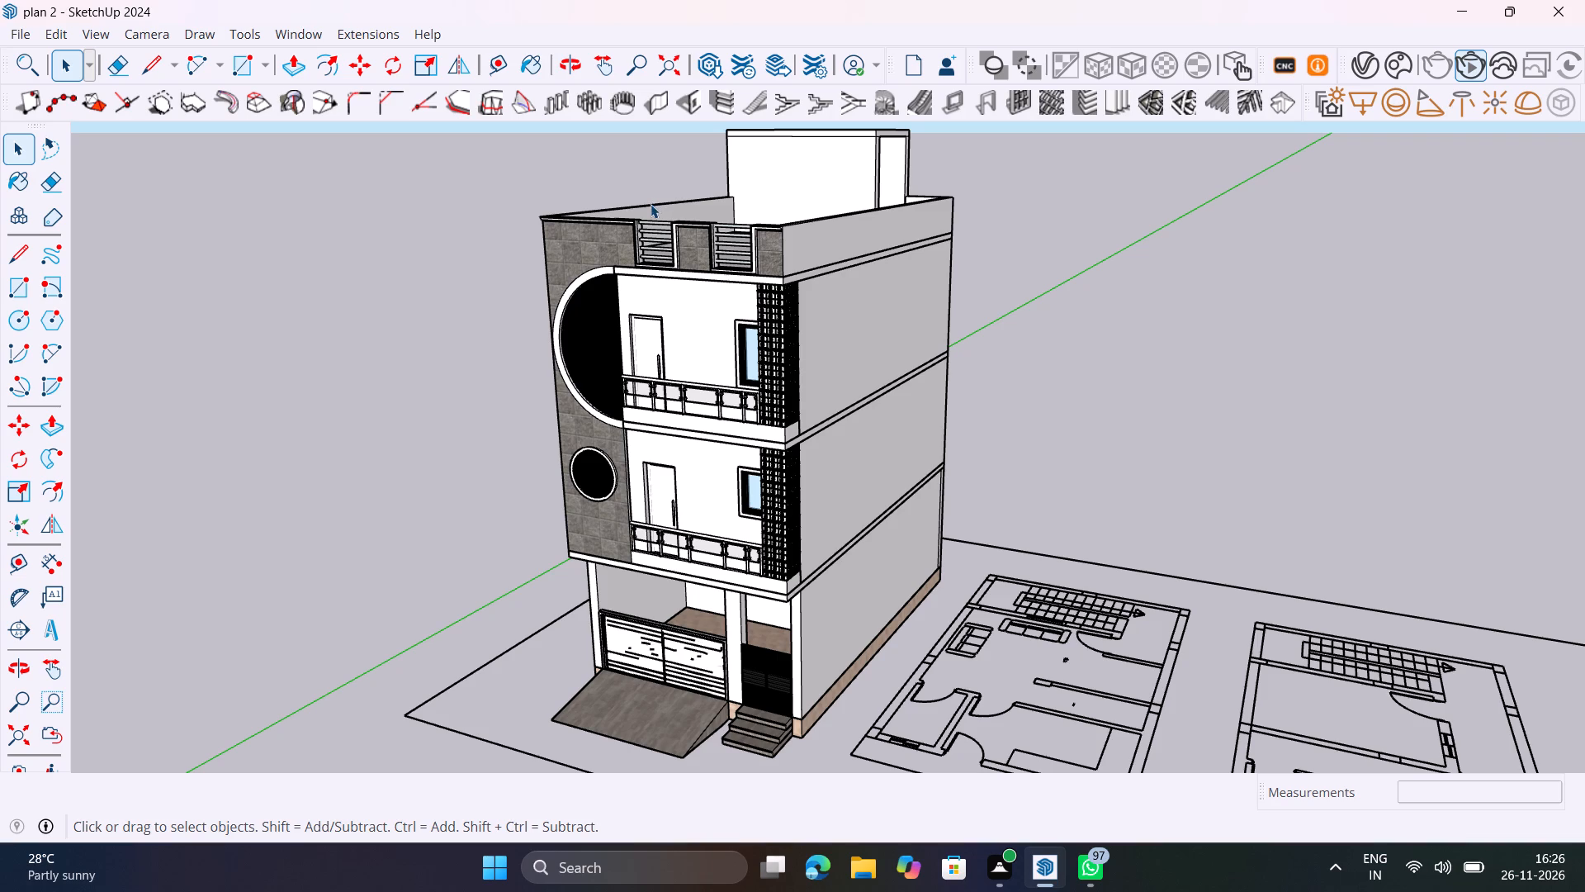
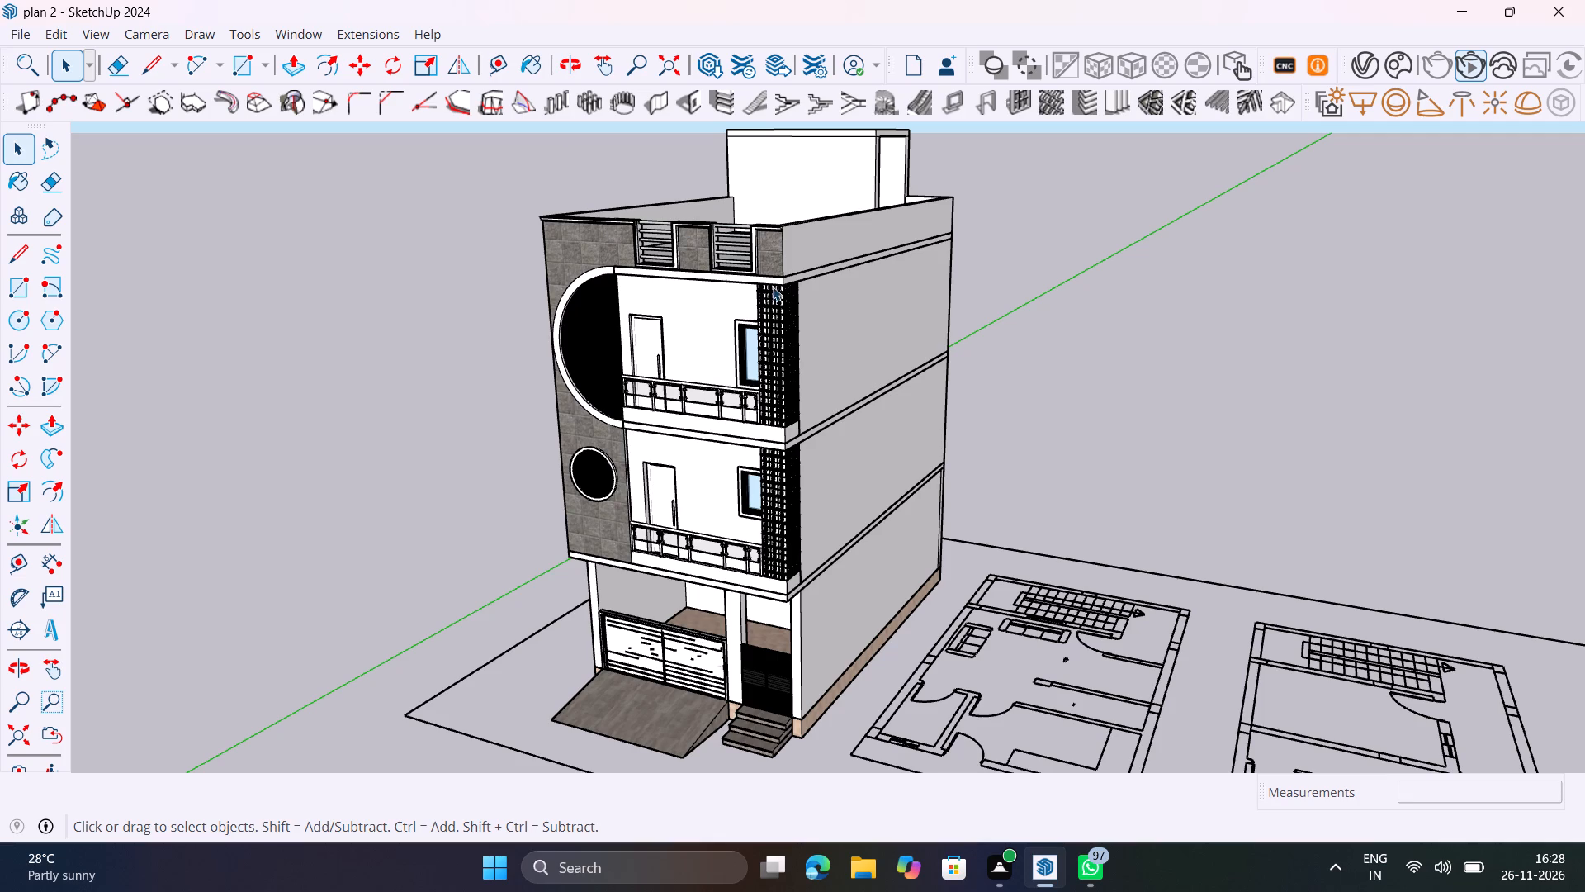
Save the plan 2 model with the whole three-storey building and both floor plans in view.
scroll(773, 286, down, 2)
shift+middle_drag(764, 295, 655, 259)
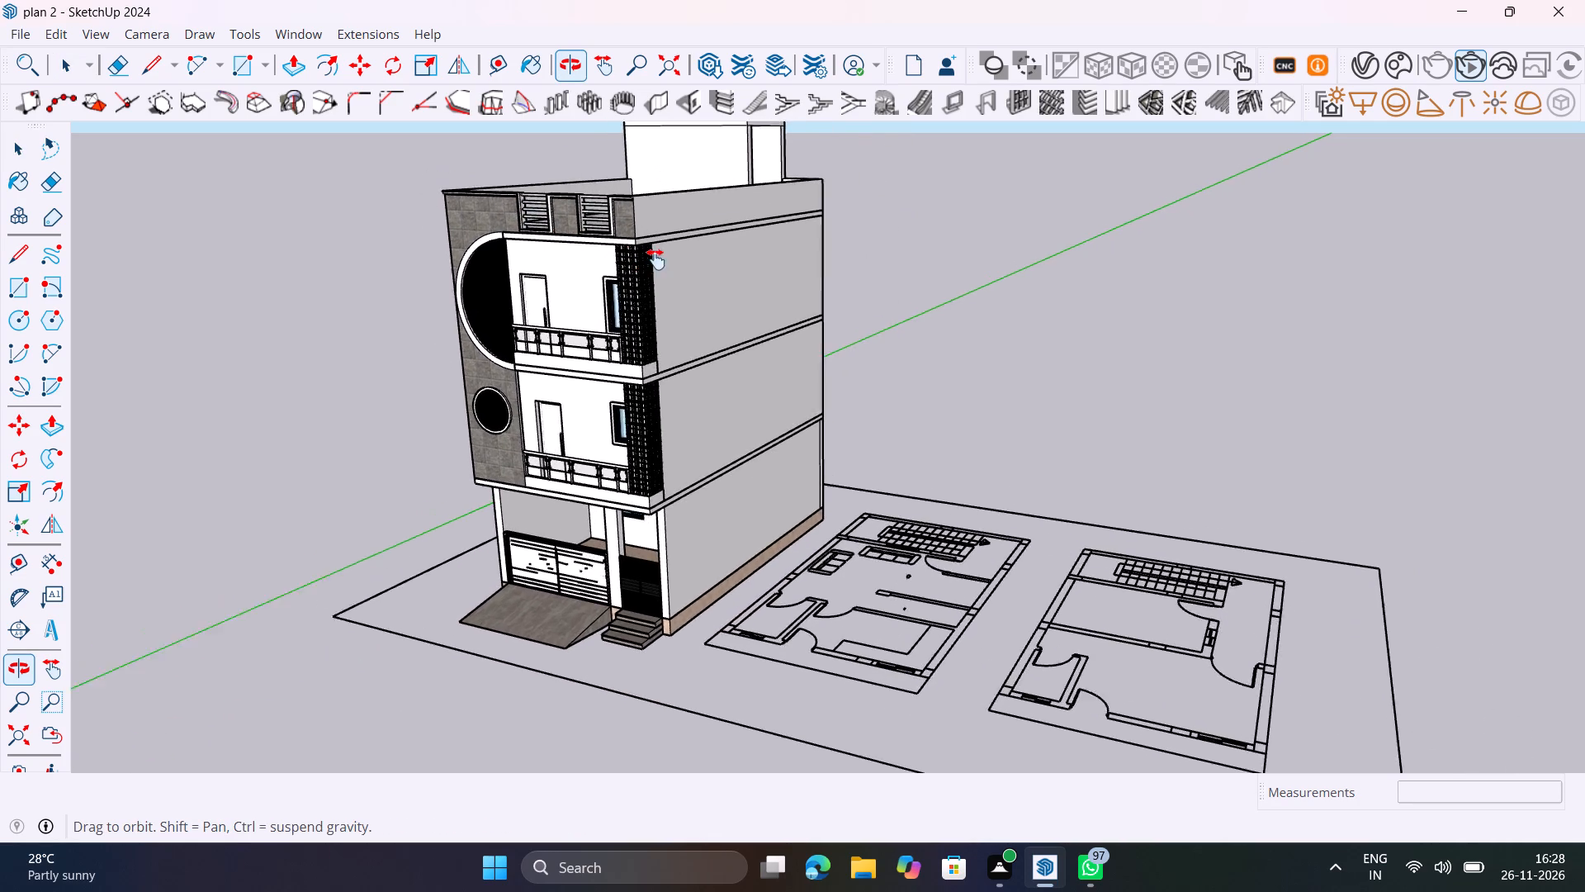
shift+middle_drag(655, 259, 710, 269)
key(ctrl+s)
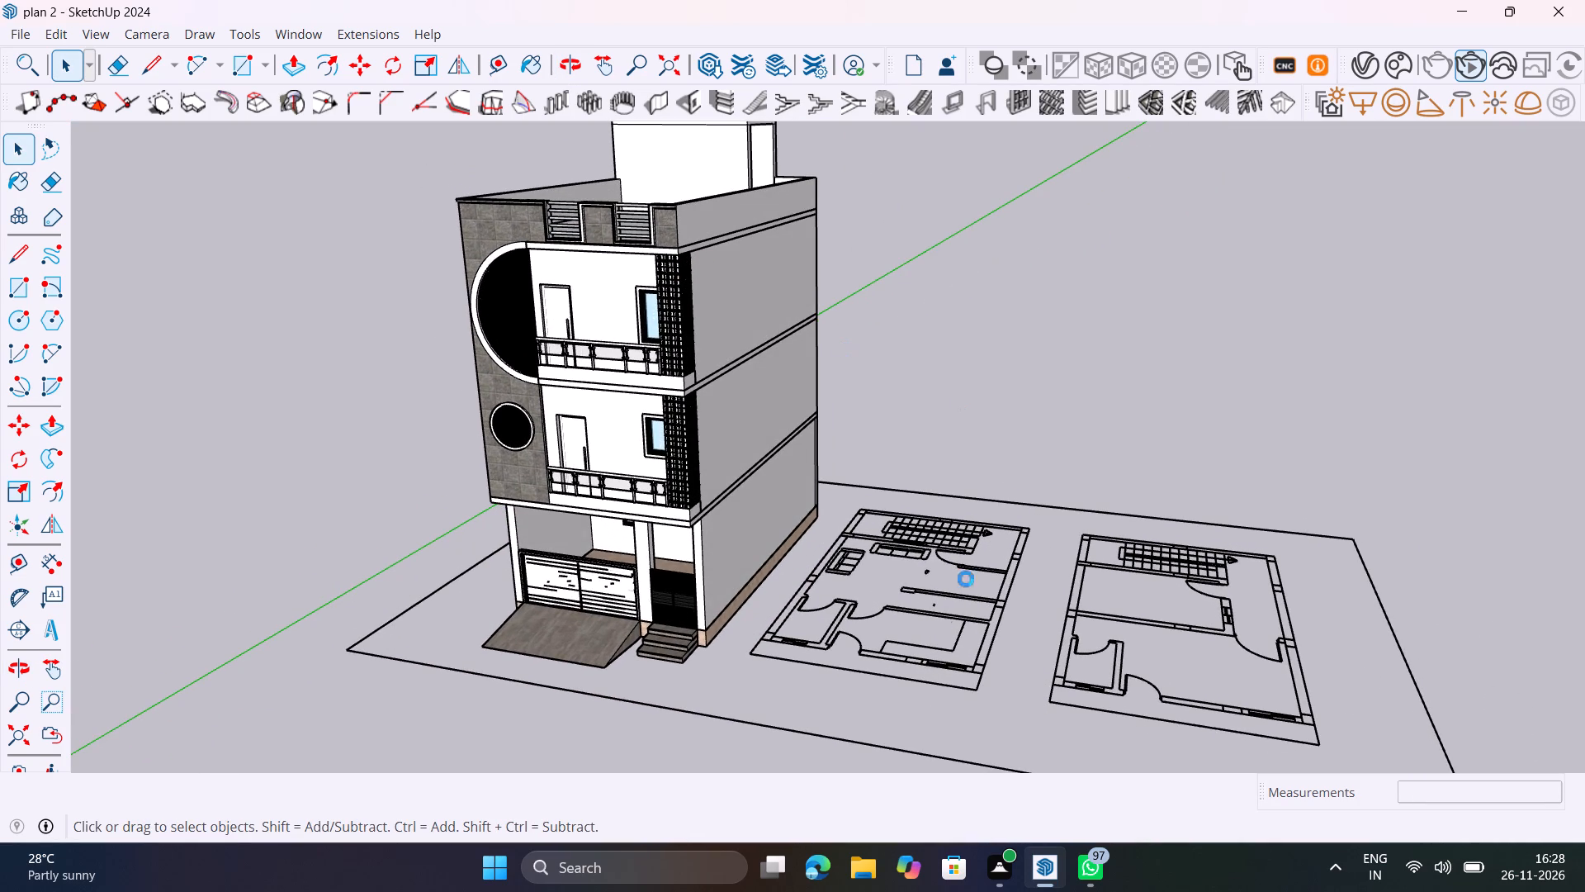